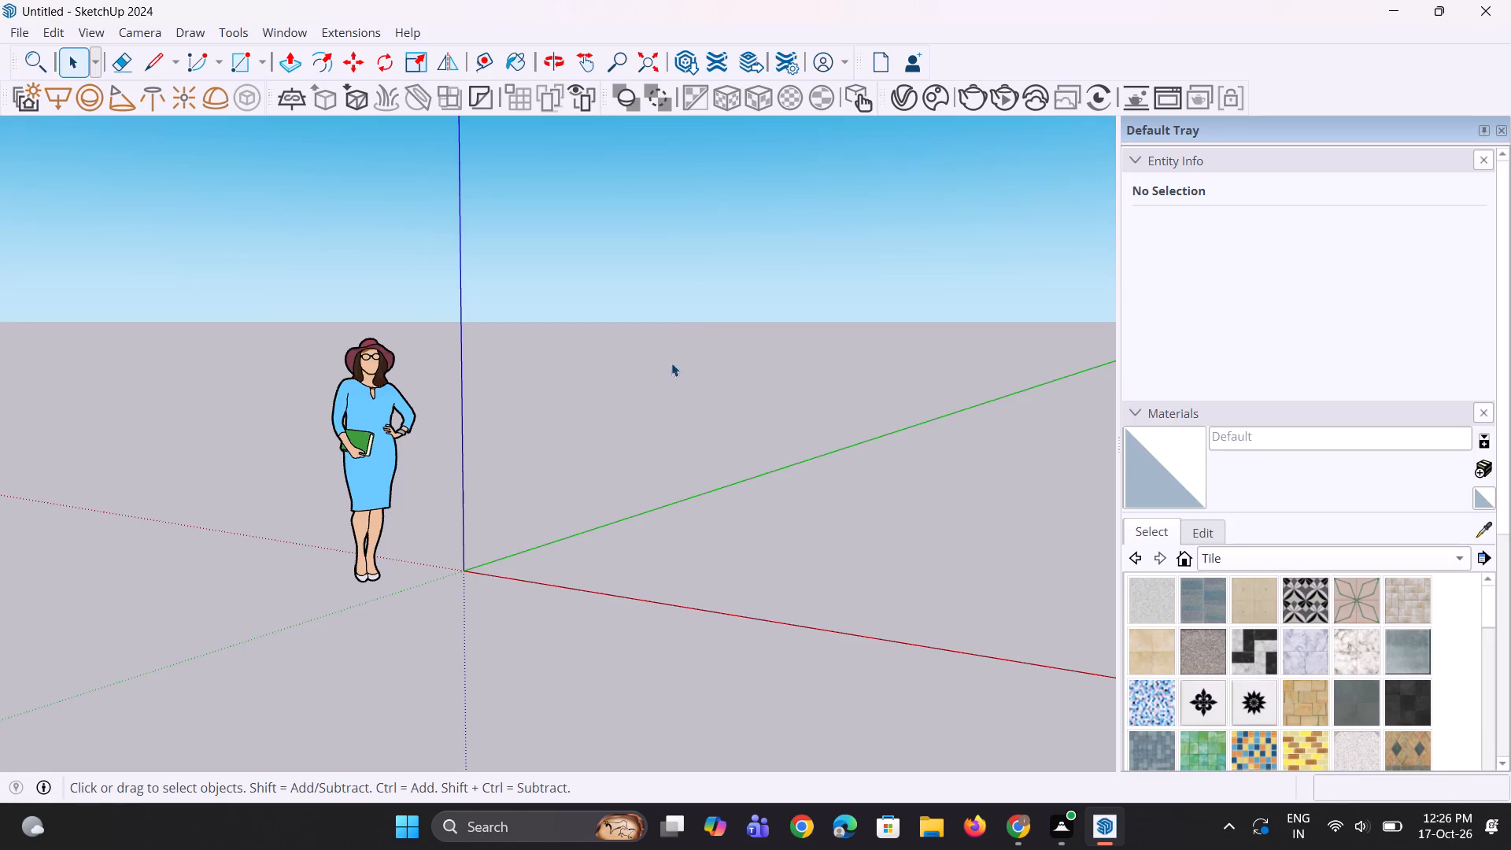
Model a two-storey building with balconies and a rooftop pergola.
Draw a 35' by 37' rectangle on the ground plane beside the origin.
scroll(509, 492, down, 4)
middle_drag(528, 345, 574, 589)
scroll(523, 282, up, 5)
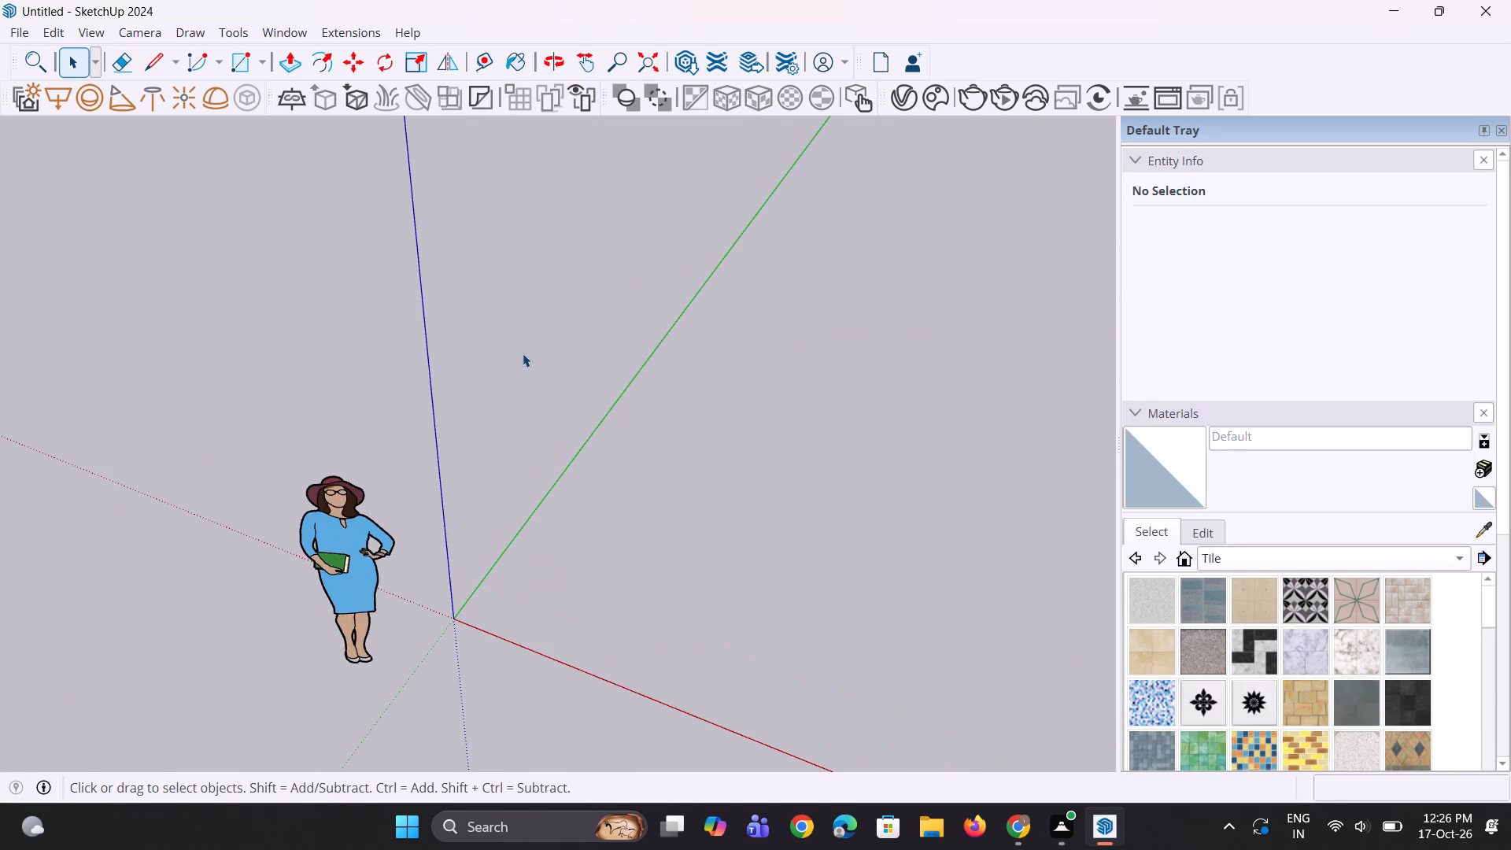
key(r)
scroll(452, 449, down, 5)
middle_drag(487, 466, 478, 412)
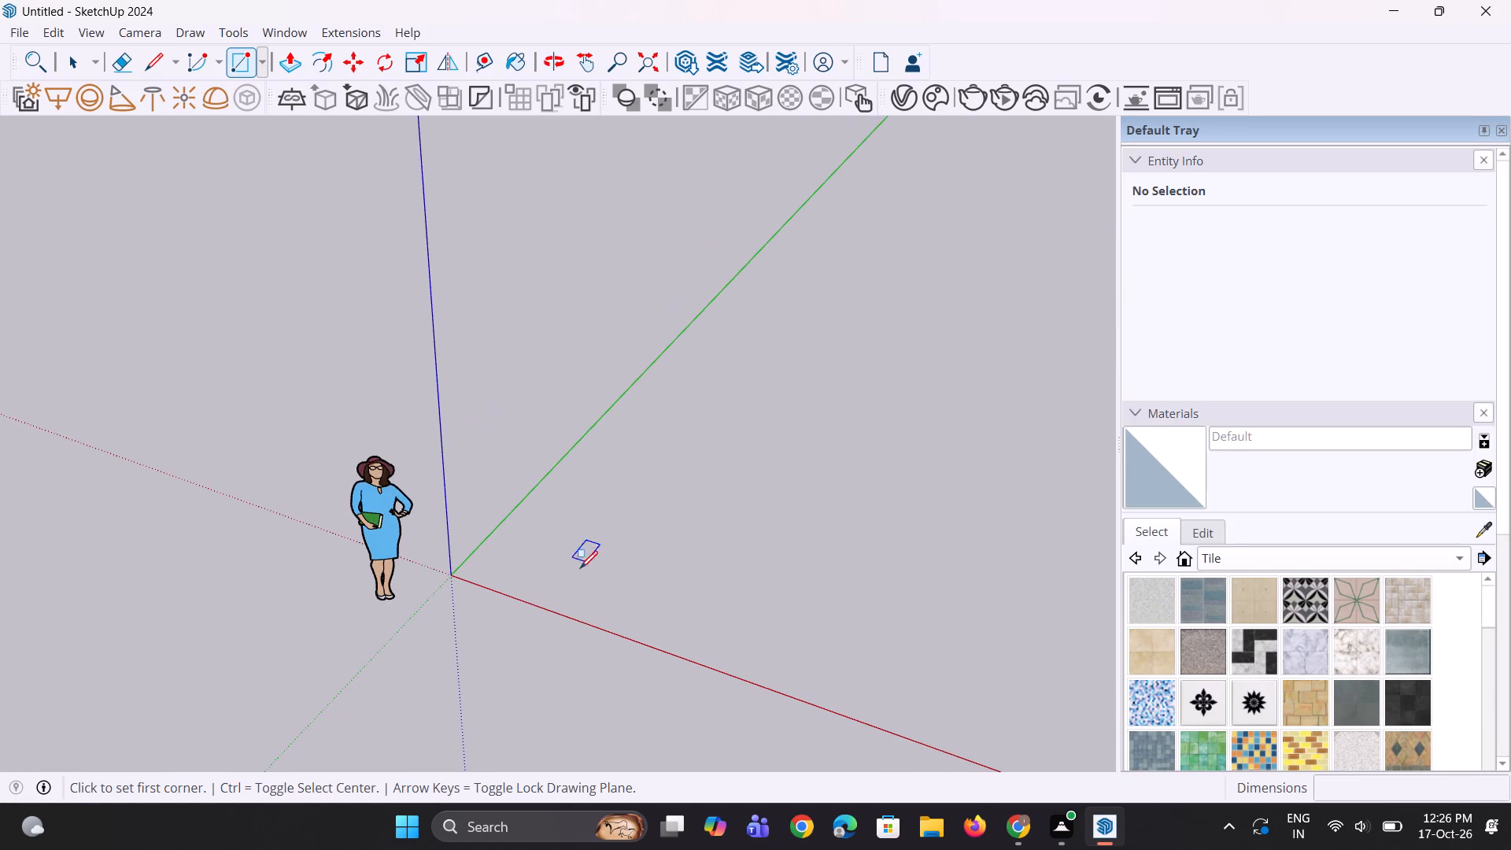
click(584, 569)
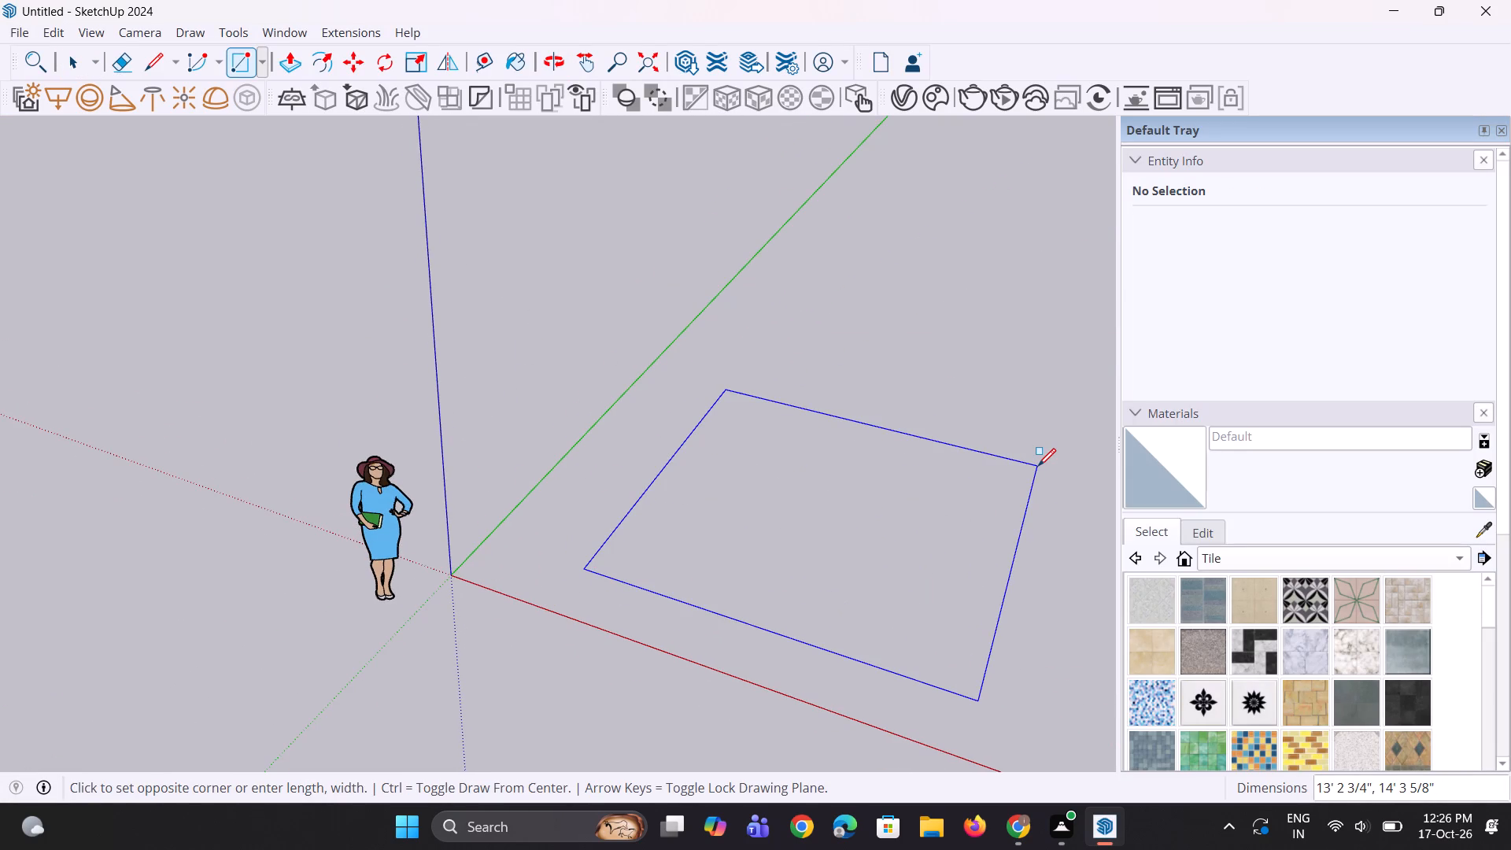
text(35',3)
text(7')
key(Return)
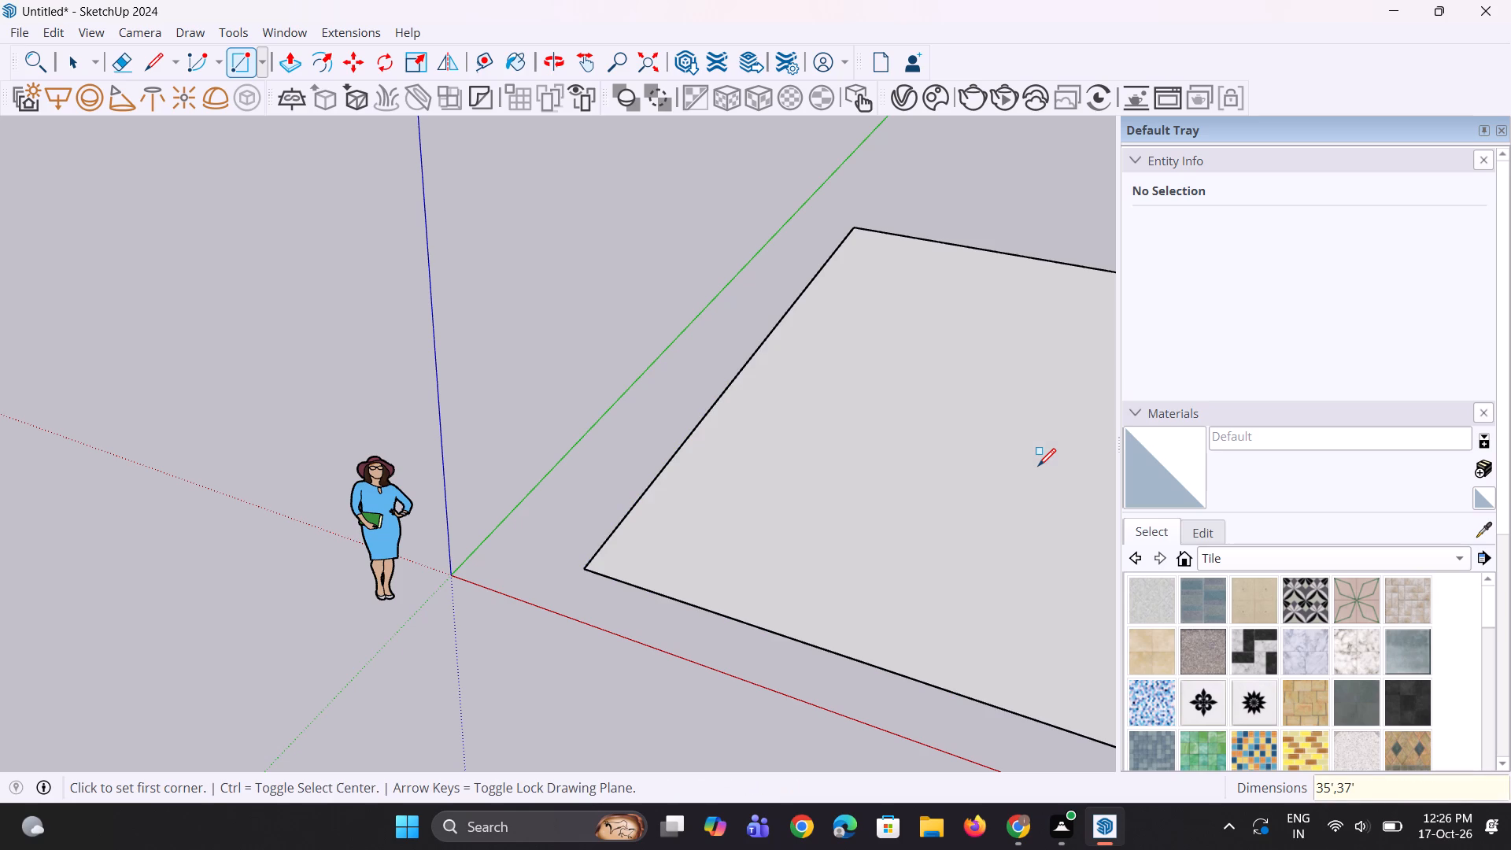
Push/Pull the rectangle up 10' to form the ground-storey block.
scroll(845, 282, down, 3)
scroll(574, 487, down, 13)
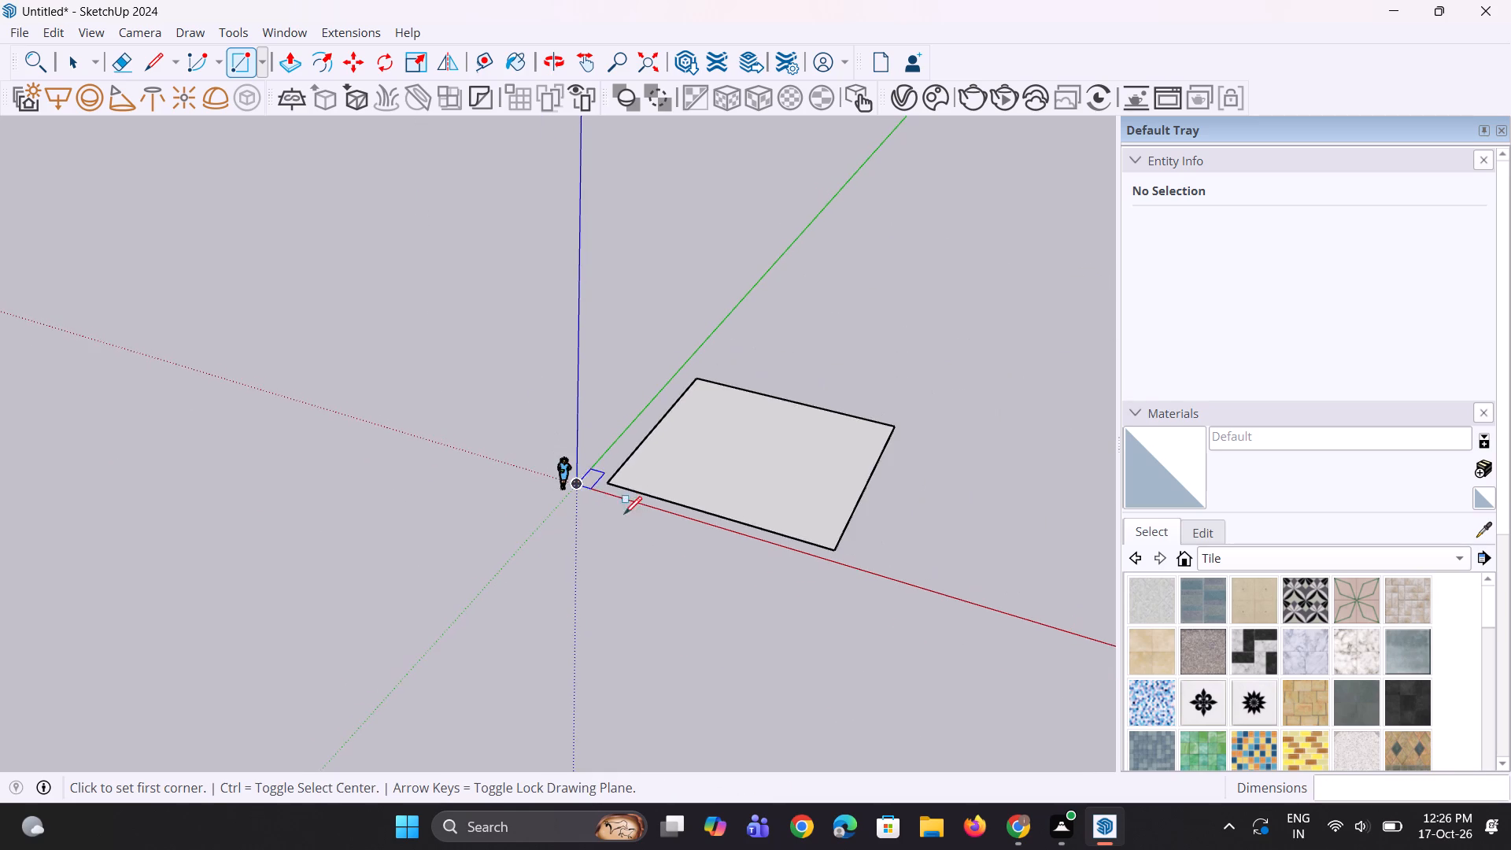
middle_drag(725, 548, 630, 608)
scroll(665, 649, up, 8)
key(p)
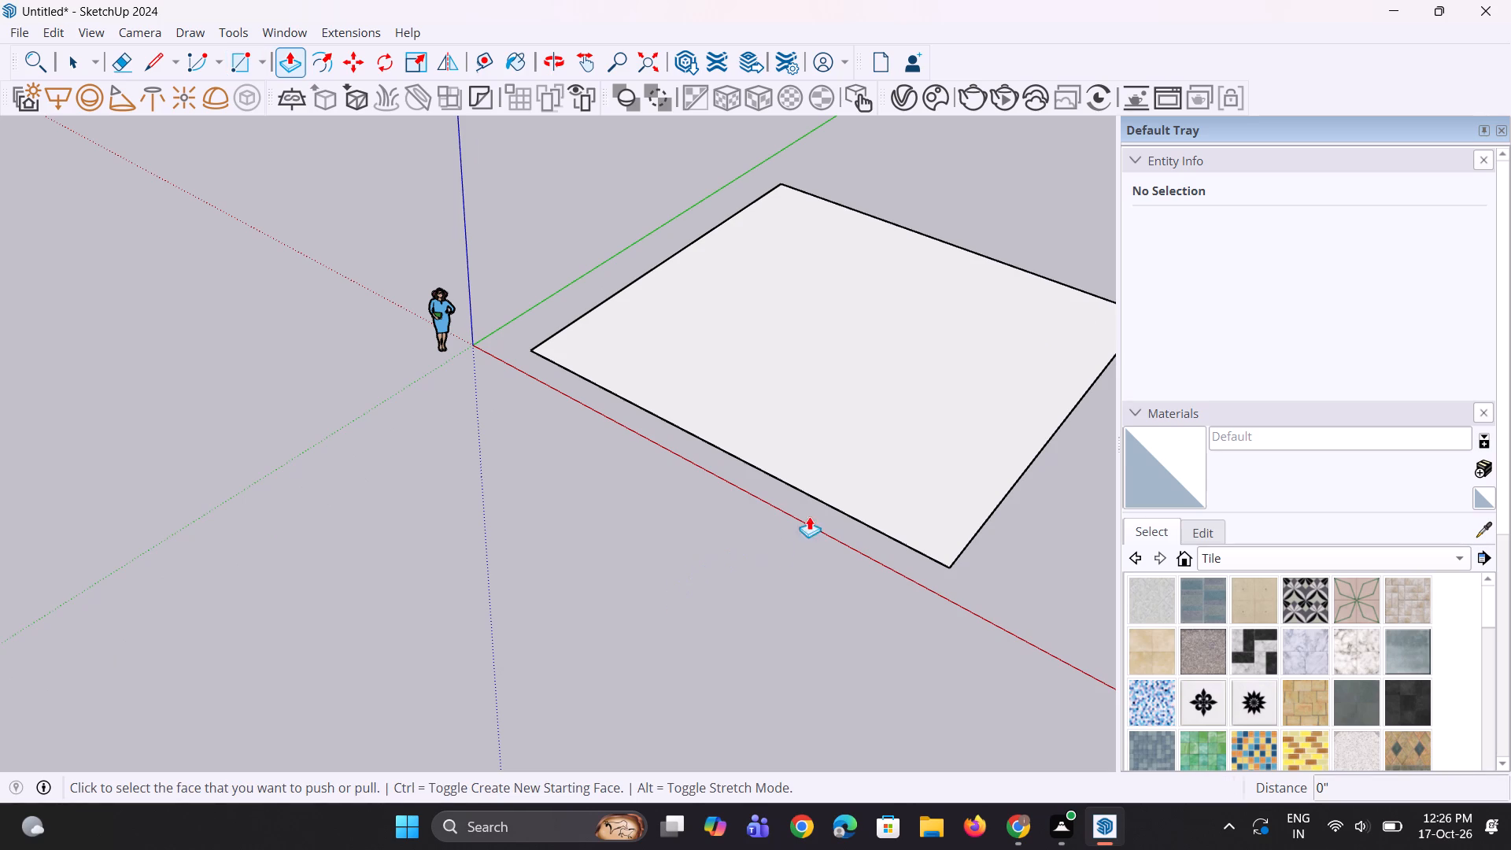
click(870, 477)
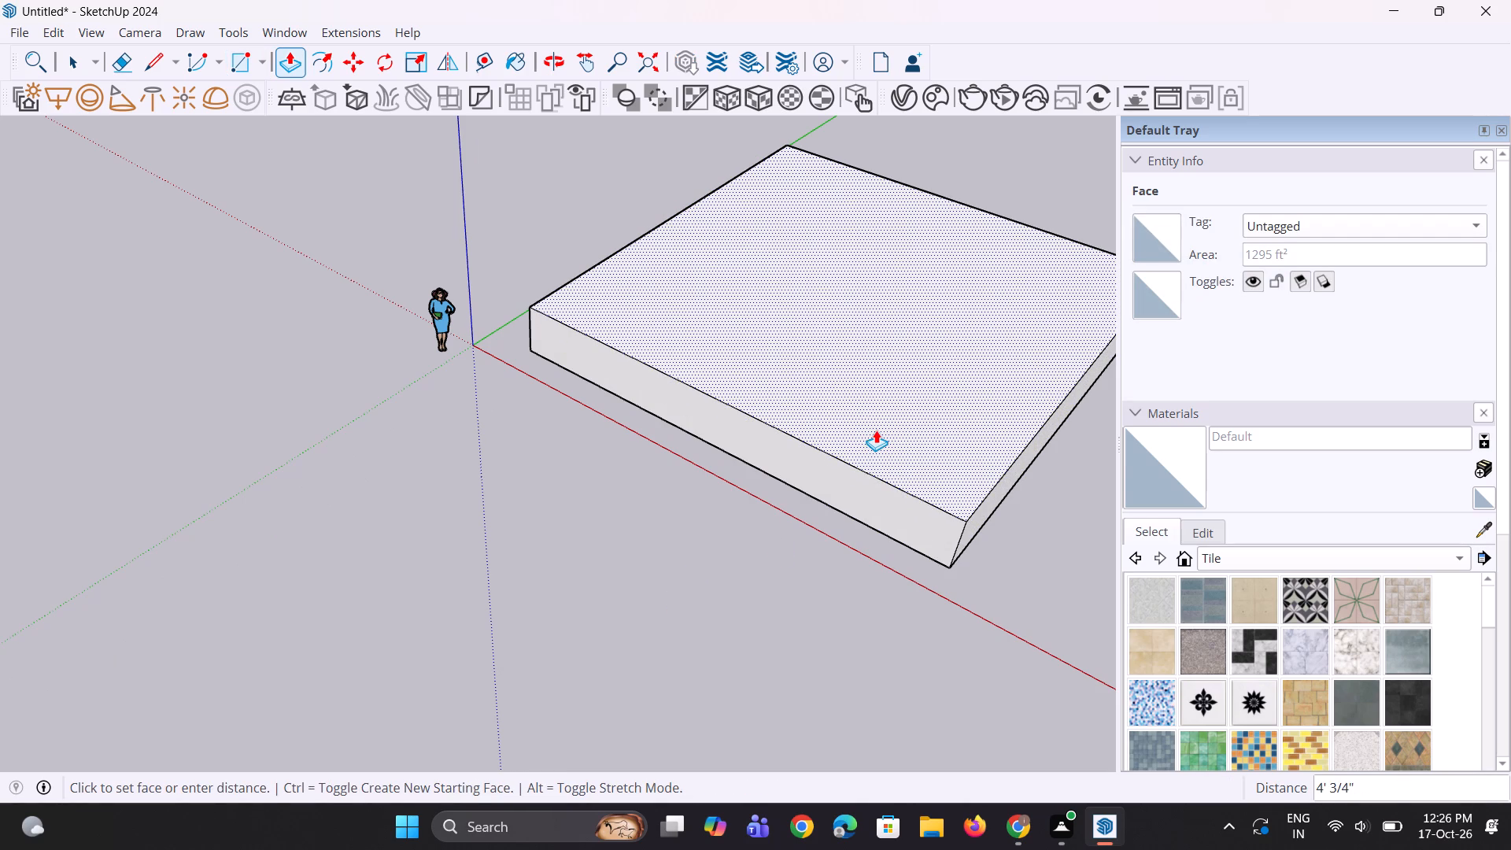
text(10')
key(Return)
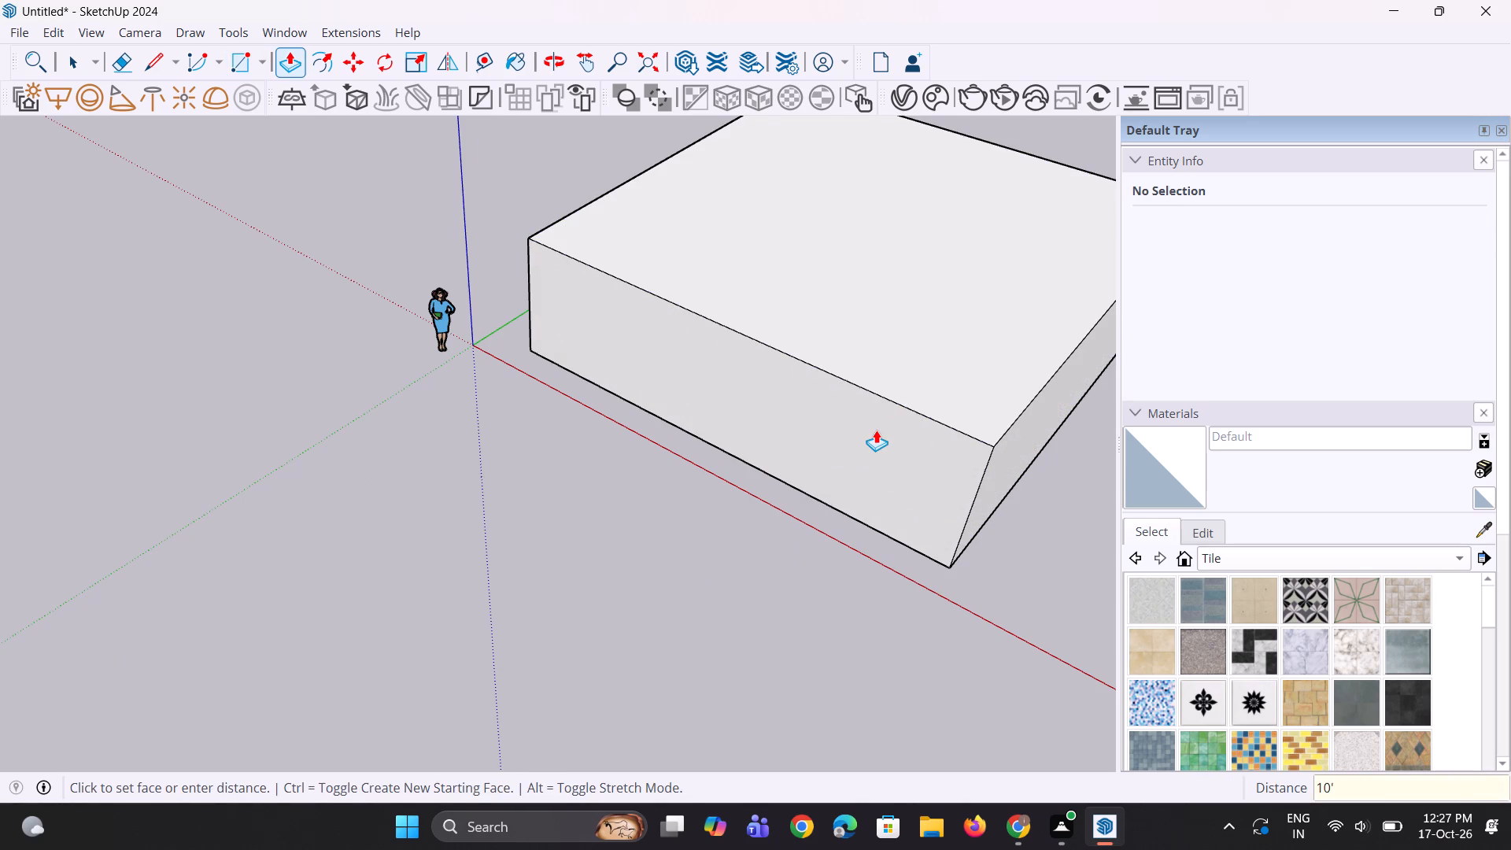
Pull the block's top face up about 1' 8" from a new starting face to form a slab band.
scroll(871, 429, down, 5)
middle_drag(811, 455, 858, 386)
scroll(893, 346, up, 3)
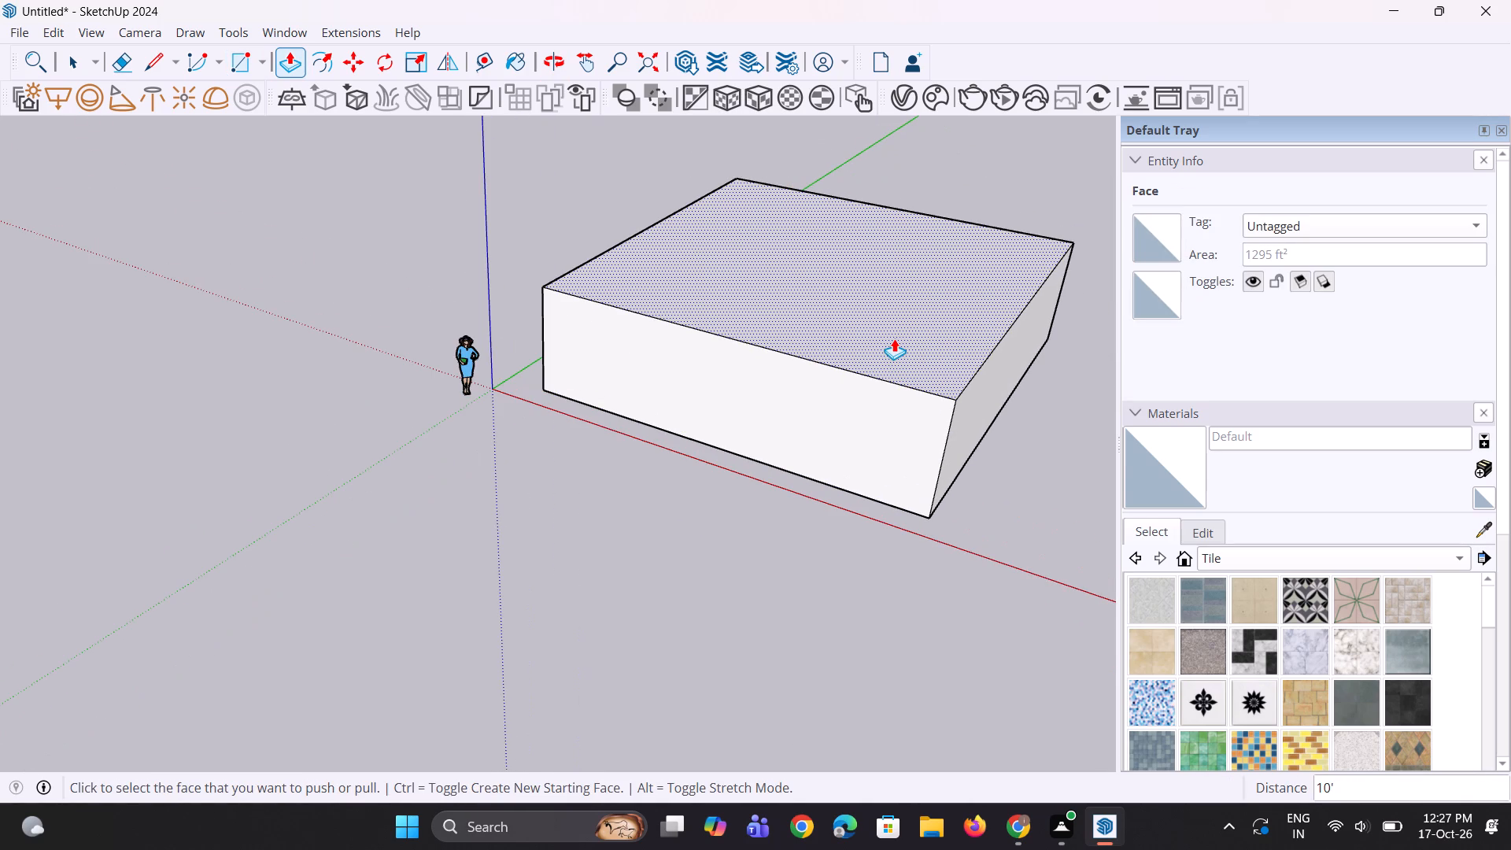
click(894, 331)
click(896, 310)
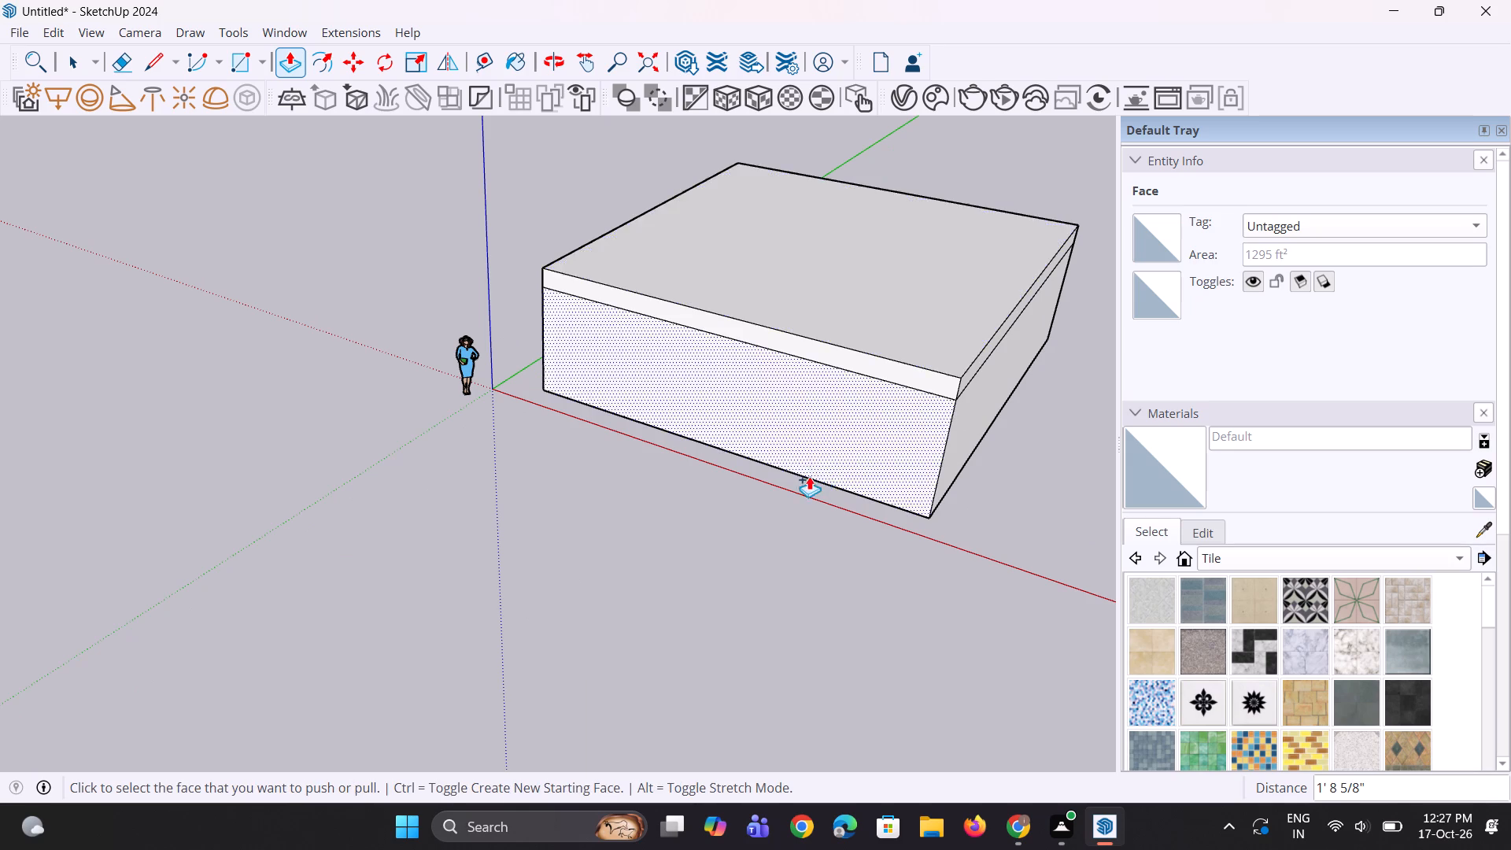
Raise the slab band's top face by about a further 5".
scroll(820, 524, down, 4)
middle_drag(738, 400, 842, 426)
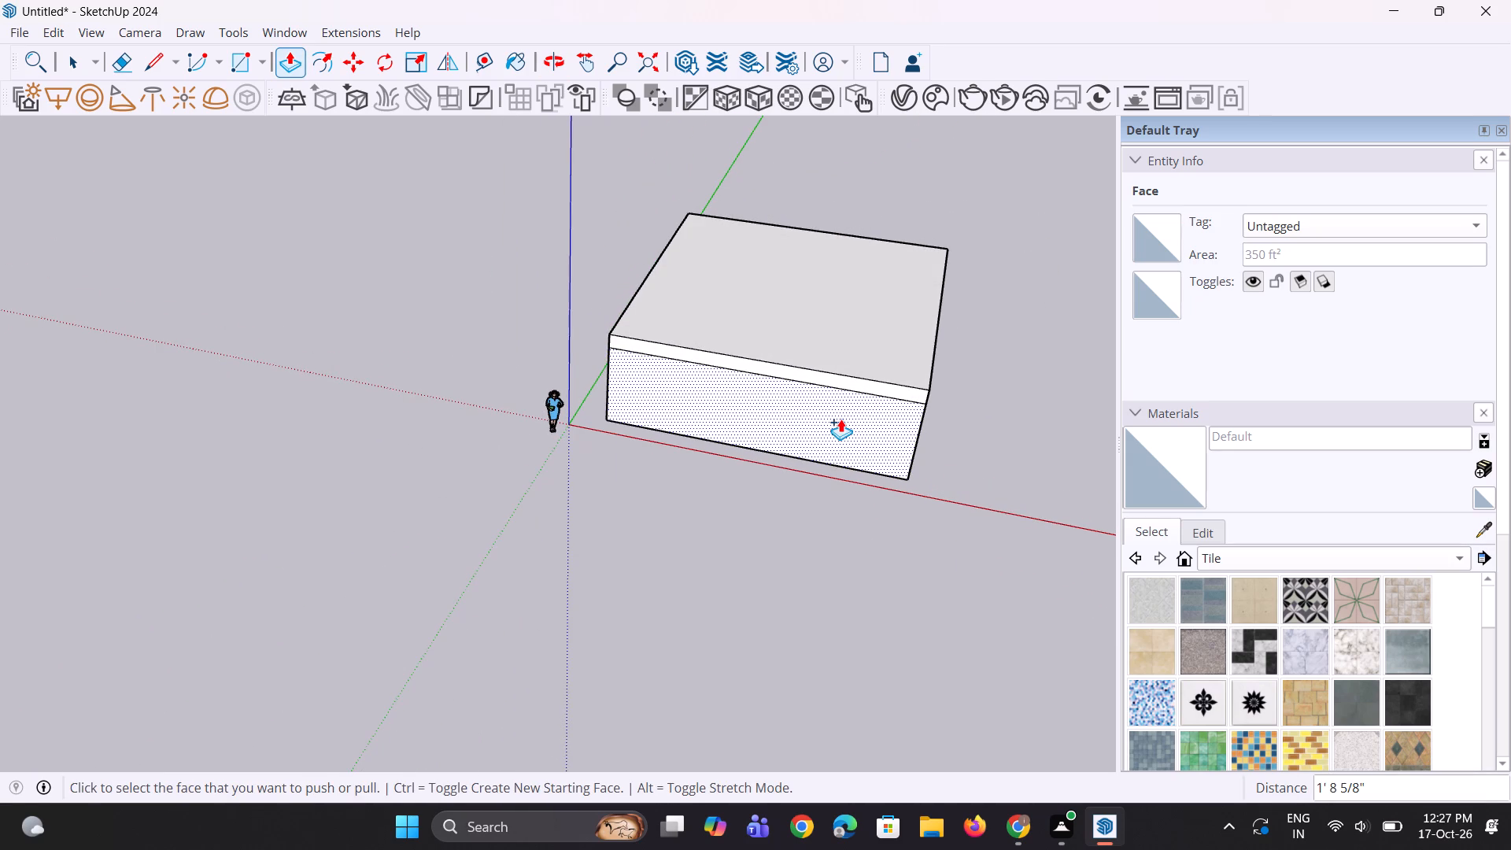
scroll(796, 305, up, 1)
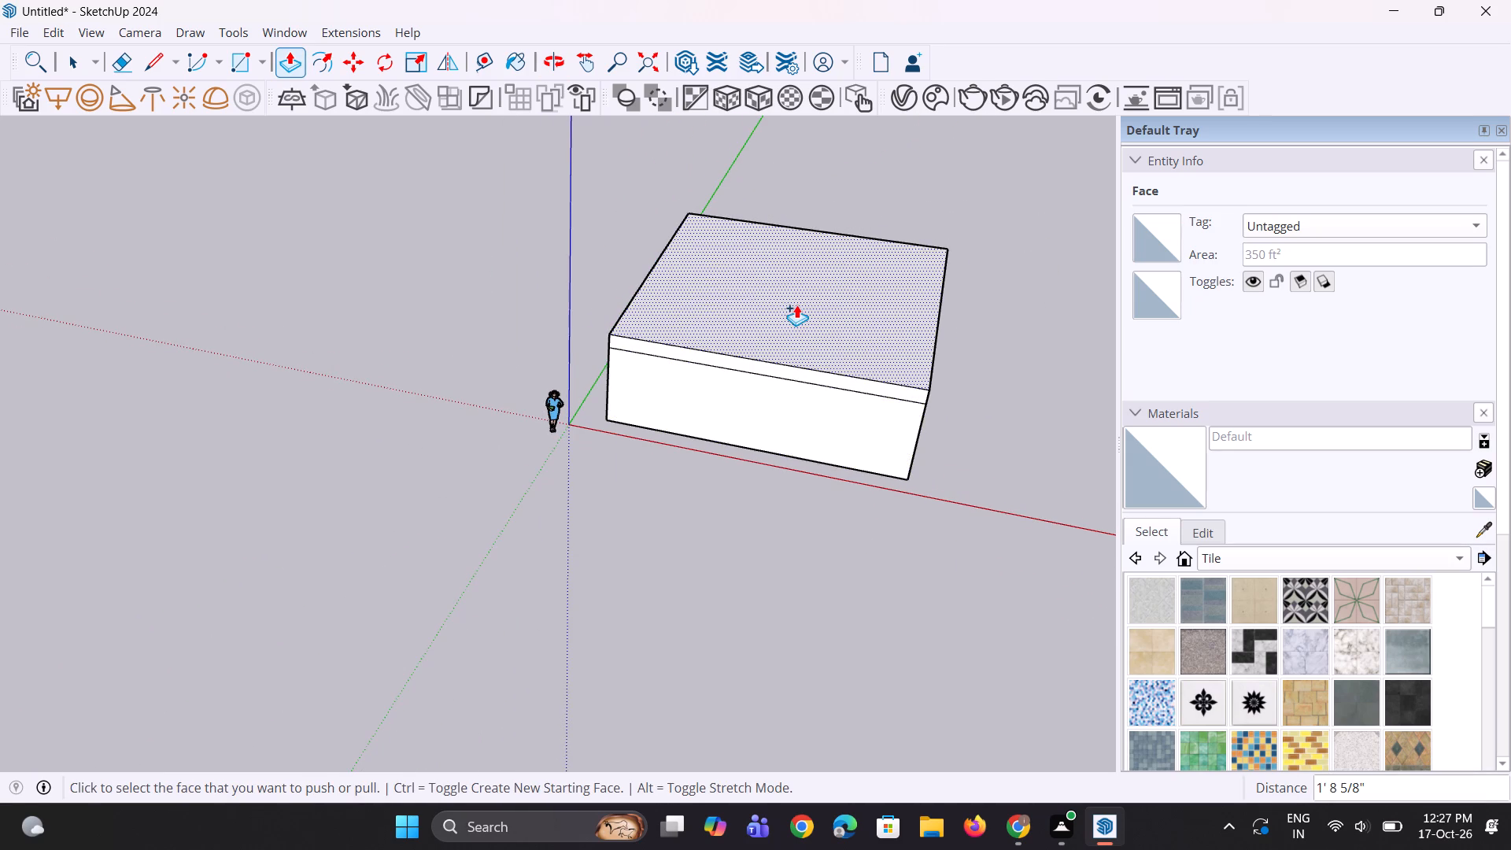
scroll(796, 305, up, 1)
click(789, 315)
click(790, 310)
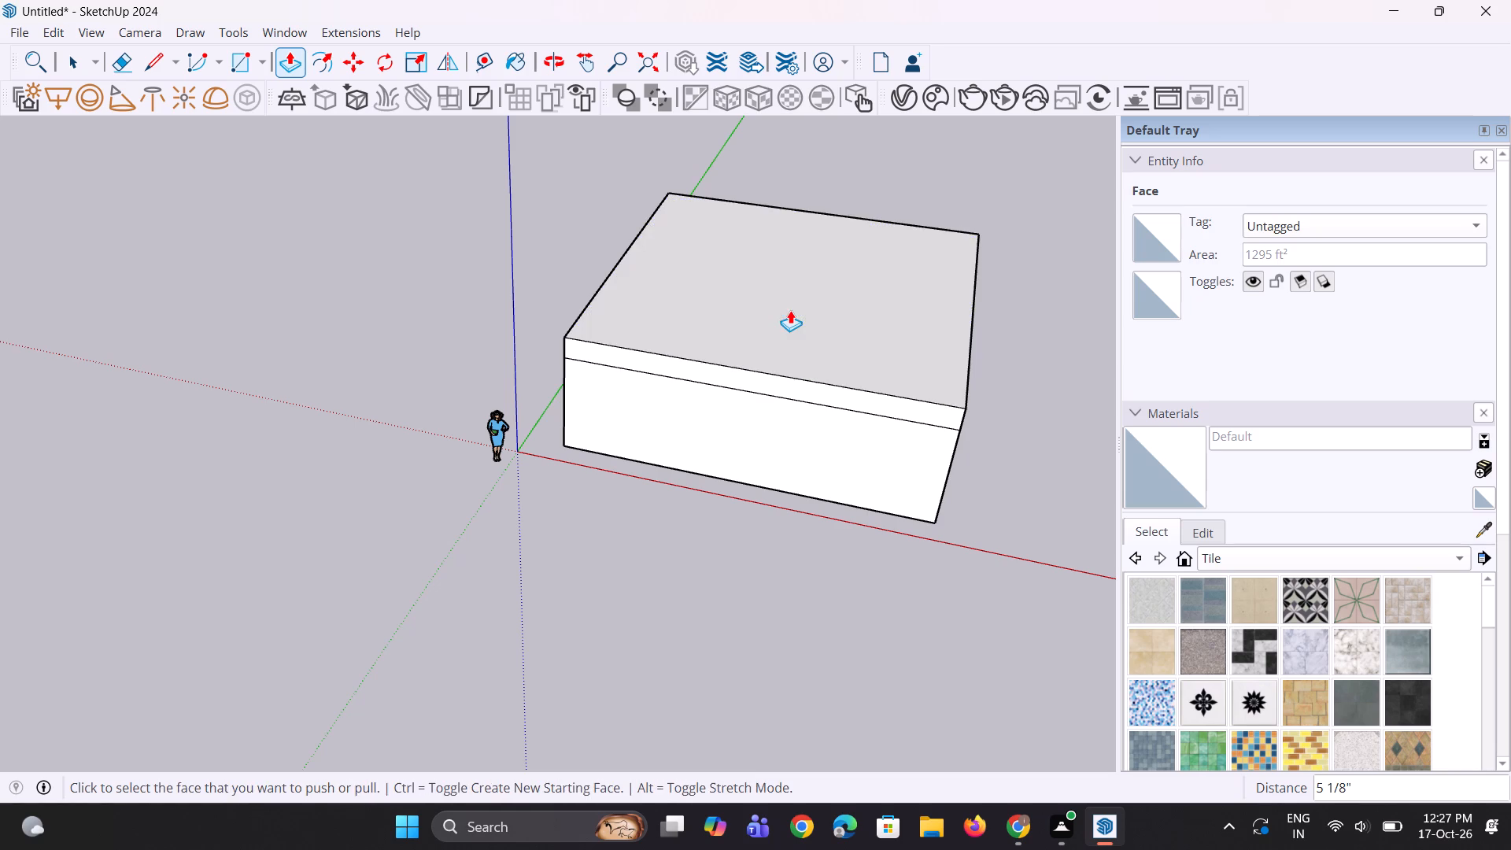
Select the whole block with its slab band and move it about 10' 4" along the red axis, away from the origin.
middle_drag(839, 429, 792, 404)
scroll(798, 385, down, 11)
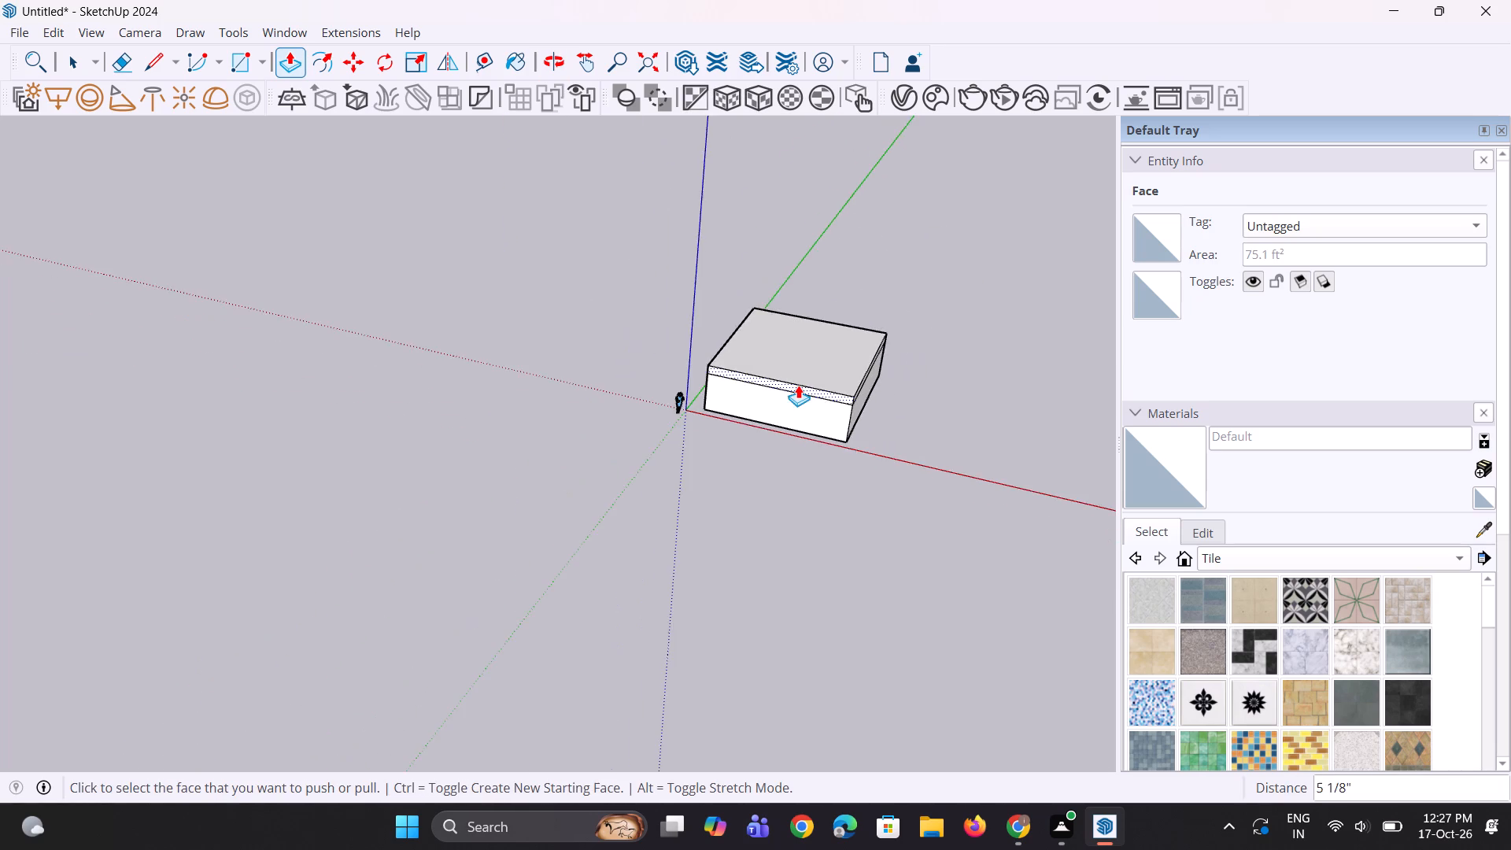
middle_click(798, 385)
scroll(741, 321, up, 7)
middle_drag(748, 412, 794, 456)
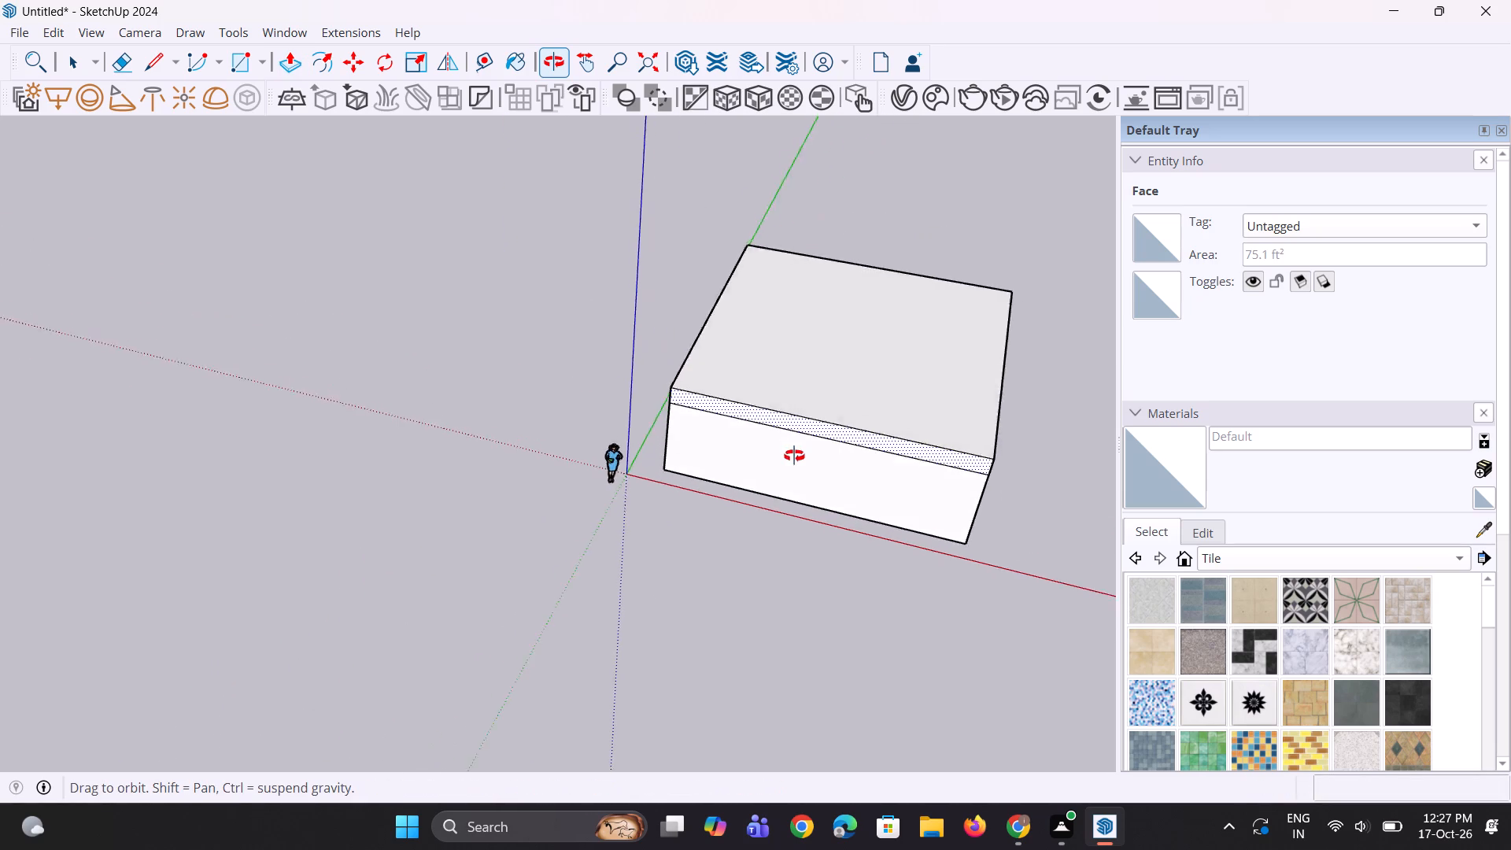
middle_drag(794, 456, 826, 451)
key(space)
key(space)
scroll(813, 419, down, 4)
middle_drag(787, 414, 785, 512)
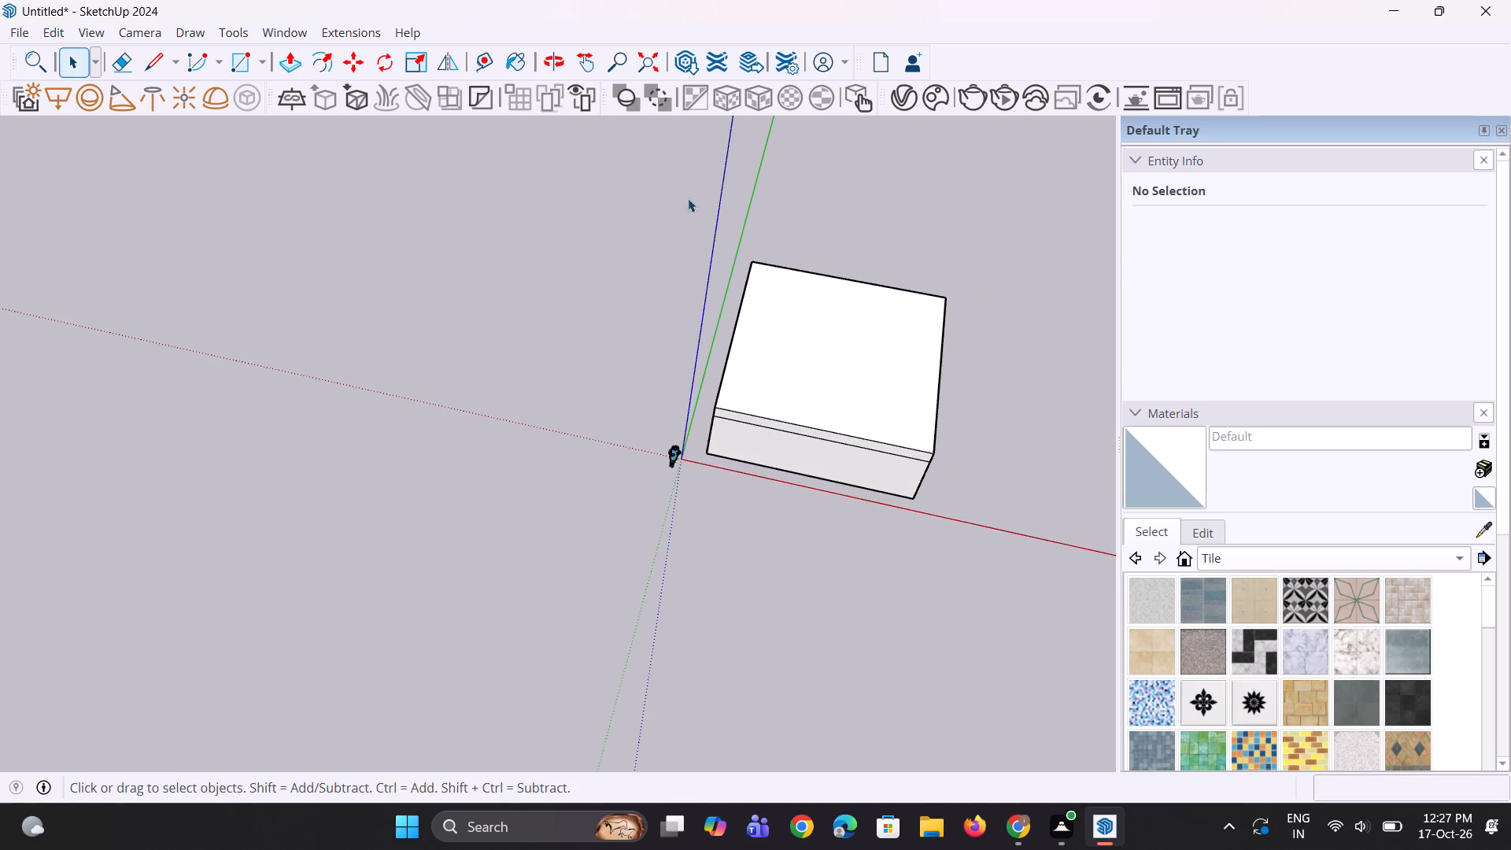
drag(675, 192, 951, 497)
middle_drag(949, 495, 859, 372)
scroll(859, 408, down, 4)
middle_drag(789, 434, 771, 502)
scroll(755, 387, up, 4)
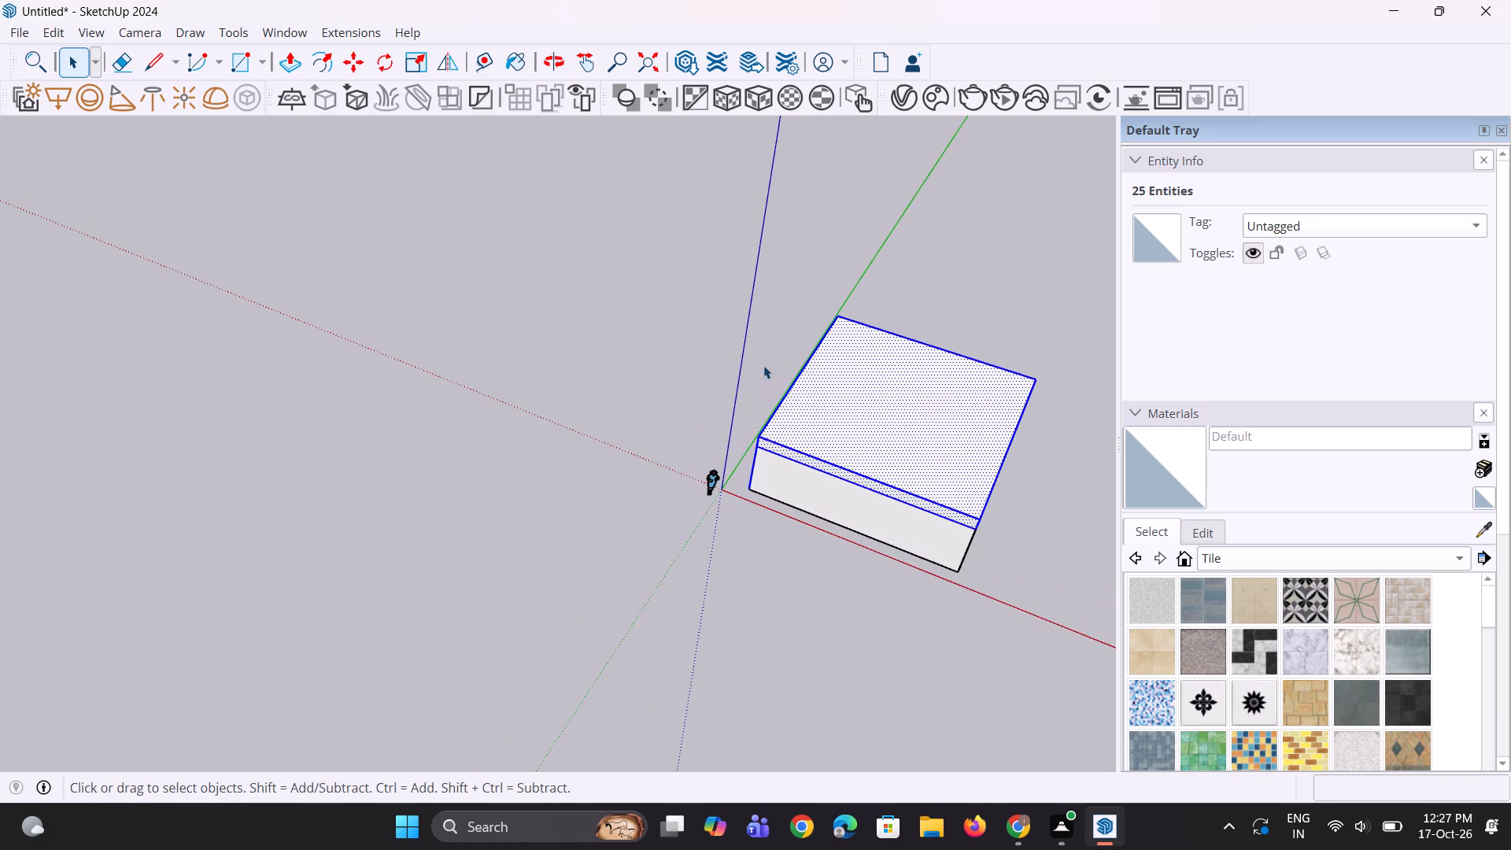
drag(722, 284, 1063, 630)
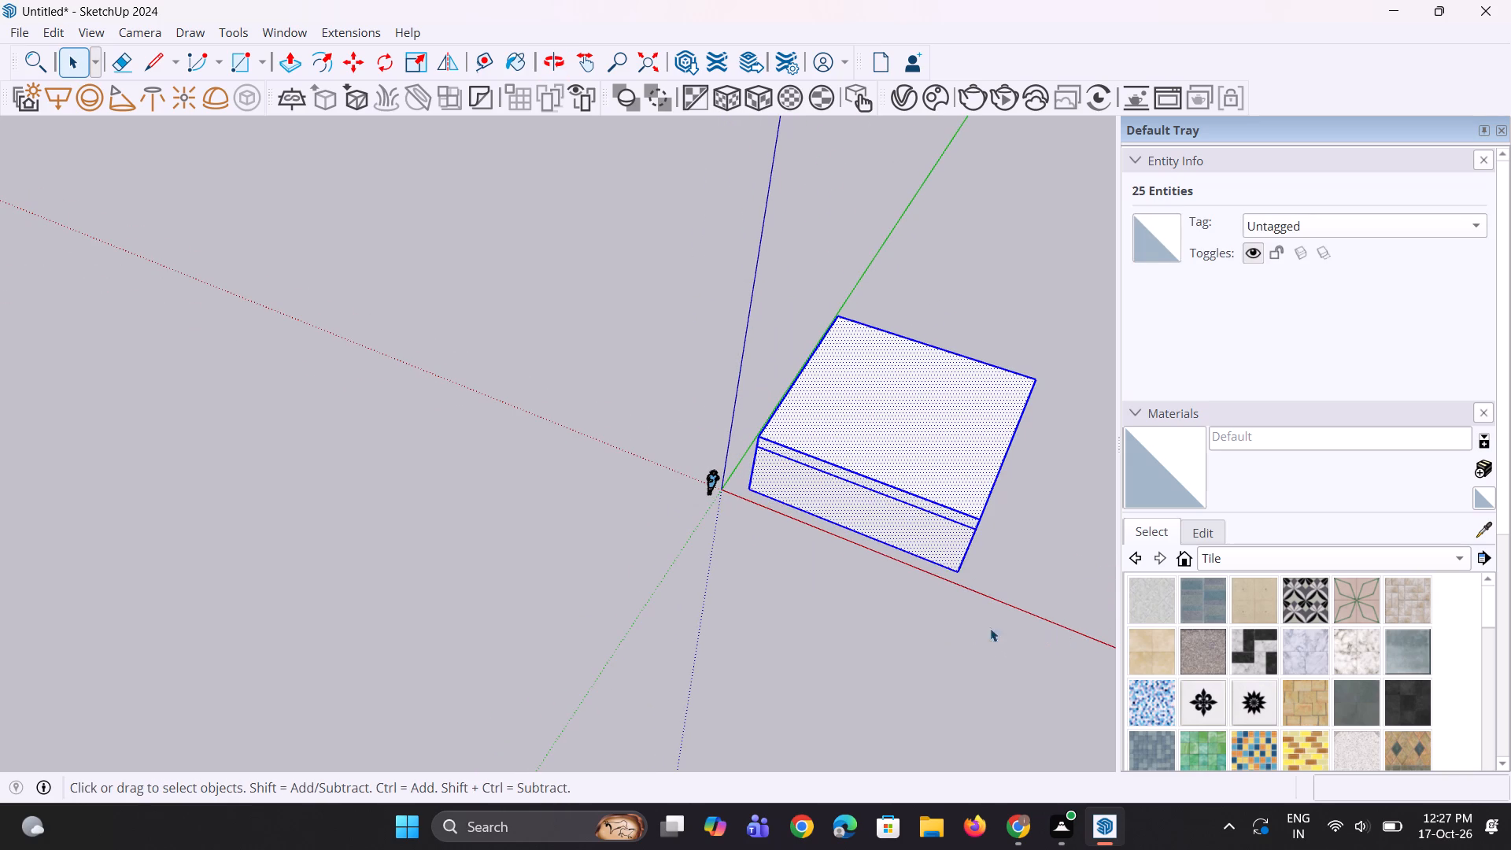
middle_drag(970, 621, 985, 575)
key(m)
click(968, 553)
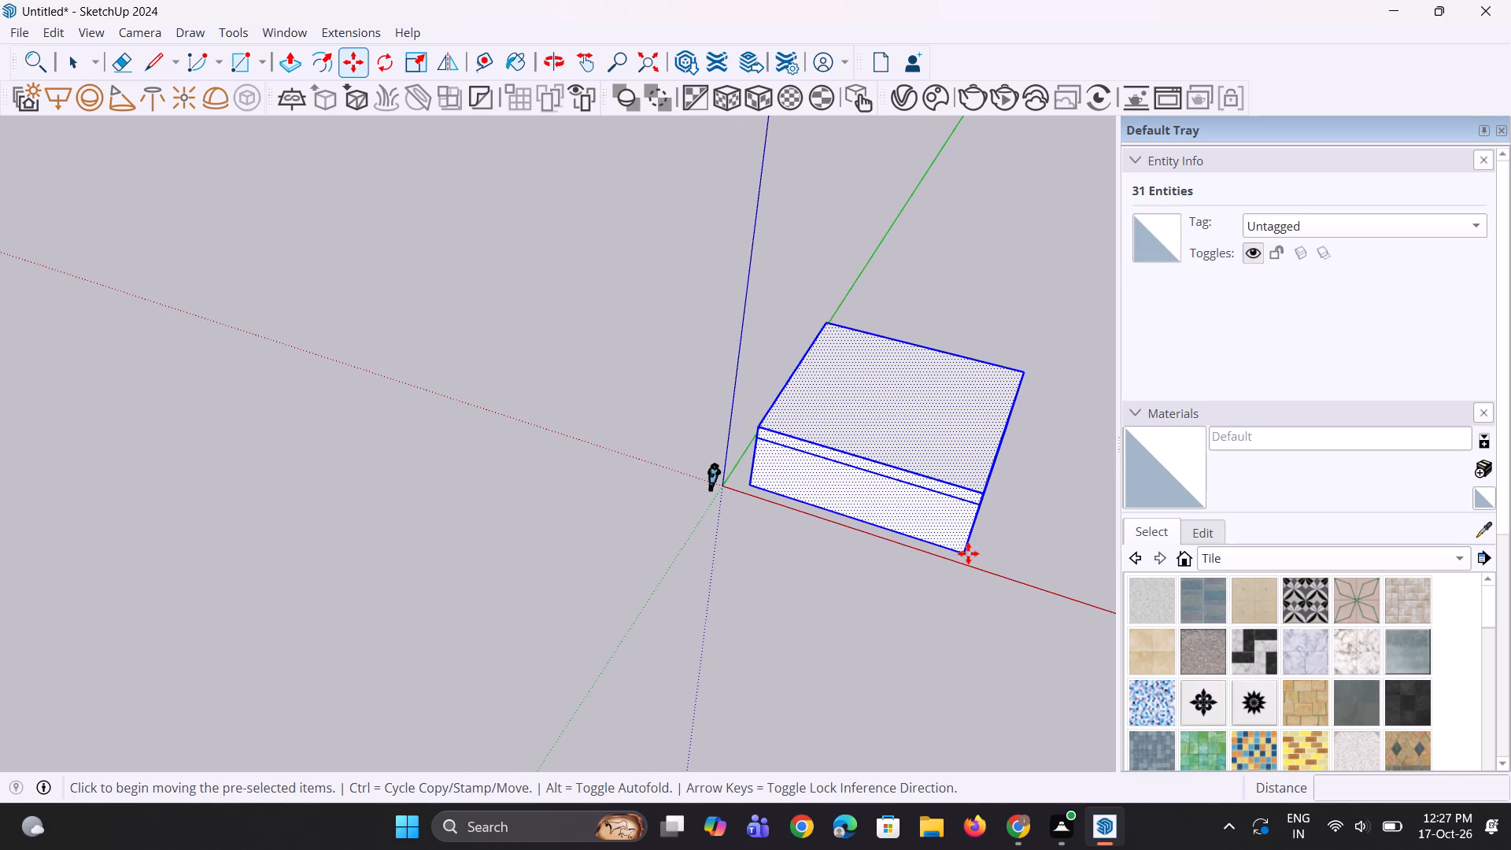
click(1037, 569)
Copy the selected storey straight up onto its own top, 12' 1 3/4" higher, and multiply the copy by 2.
key(m)
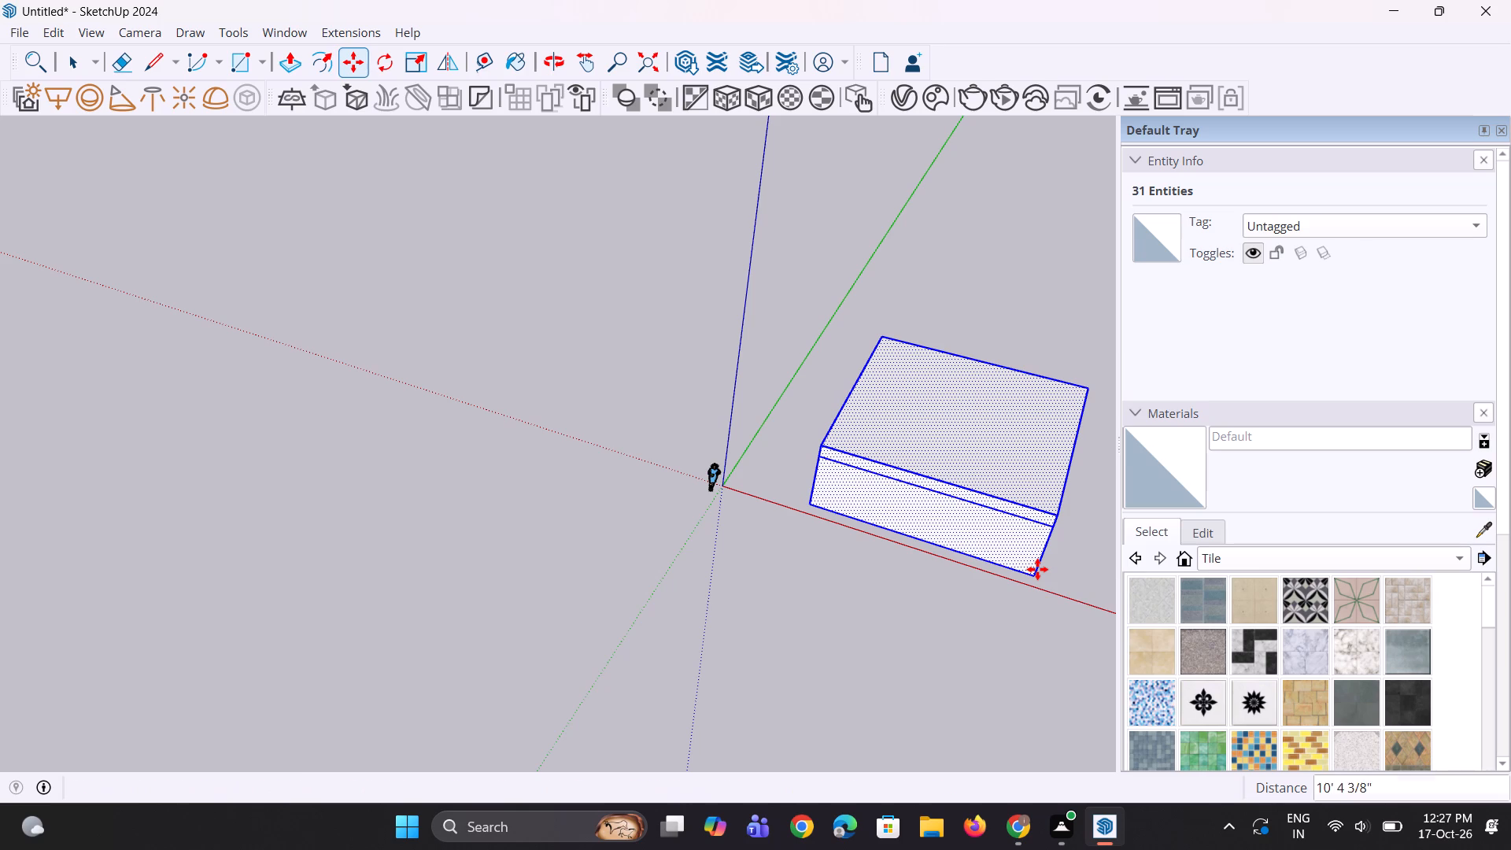
click(1038, 569)
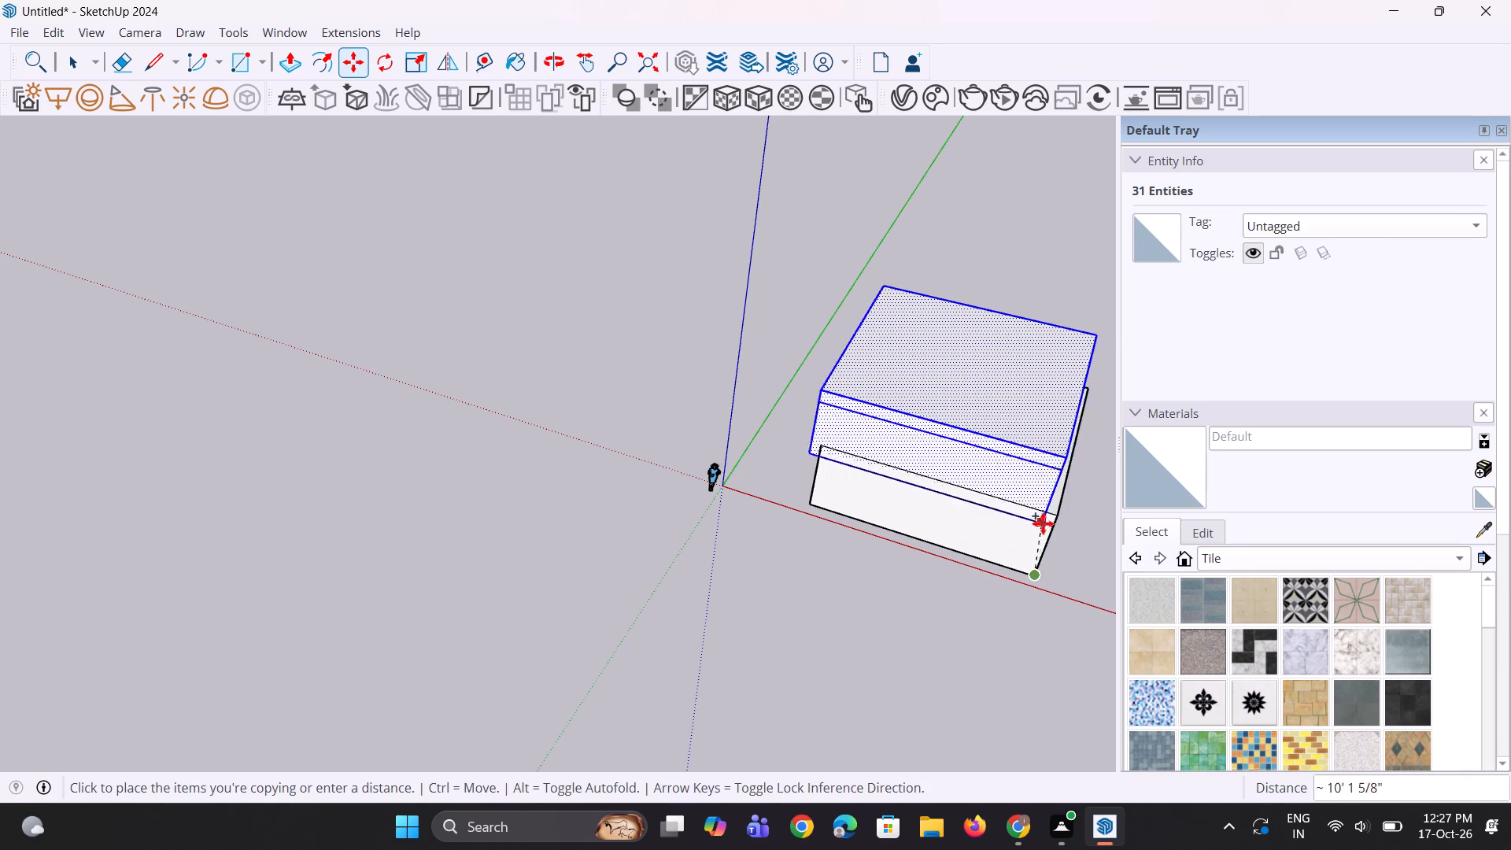
click(1051, 514)
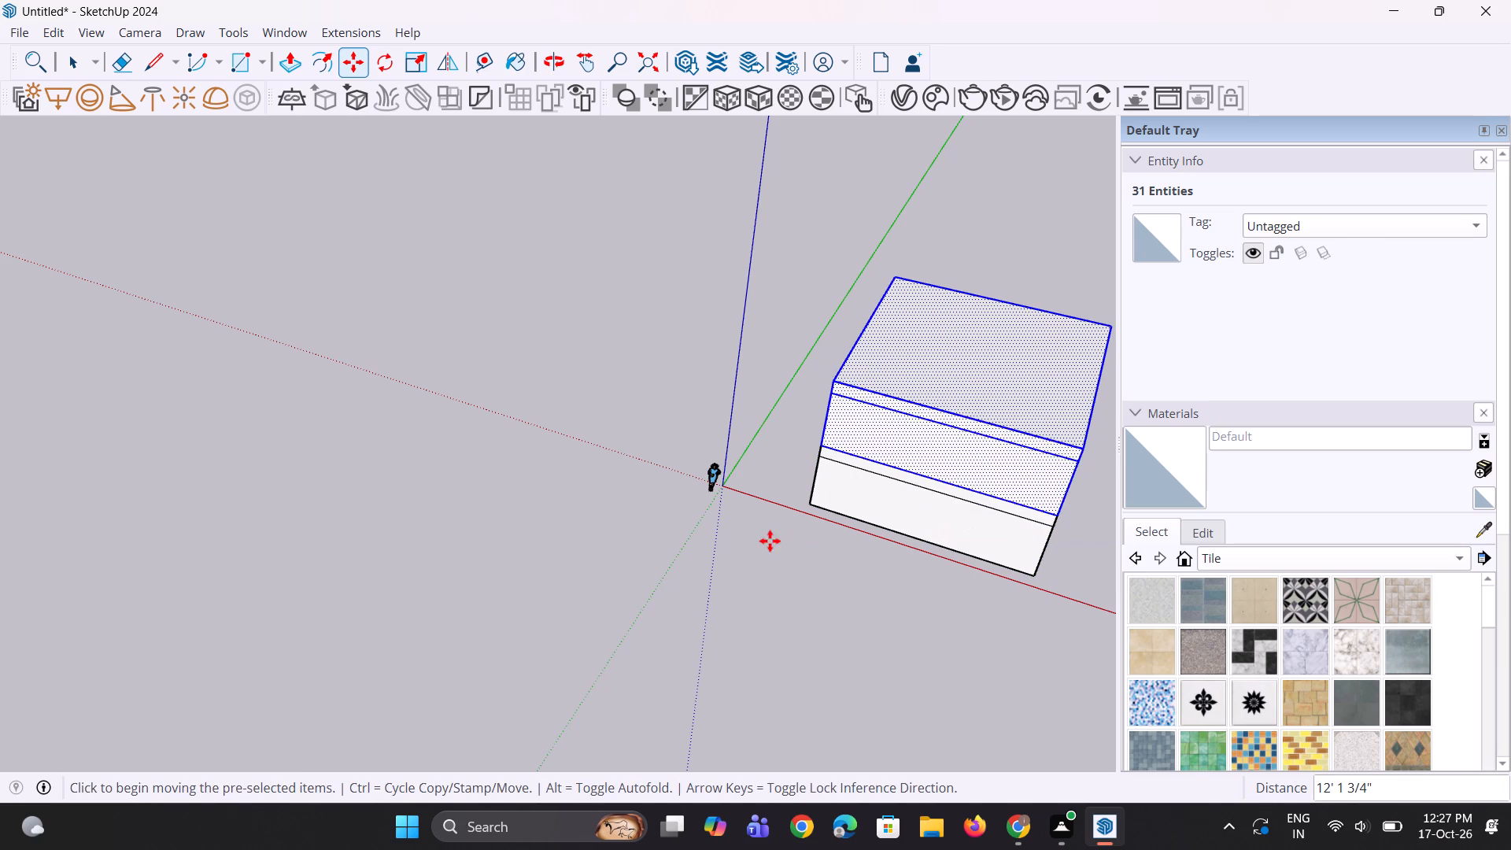
scroll(758, 541, down, 7)
text(*2)
key(Return)
Examine the stacked storeys from several angles and distances.
scroll(757, 544, down, 3)
scroll(891, 497, down, 1)
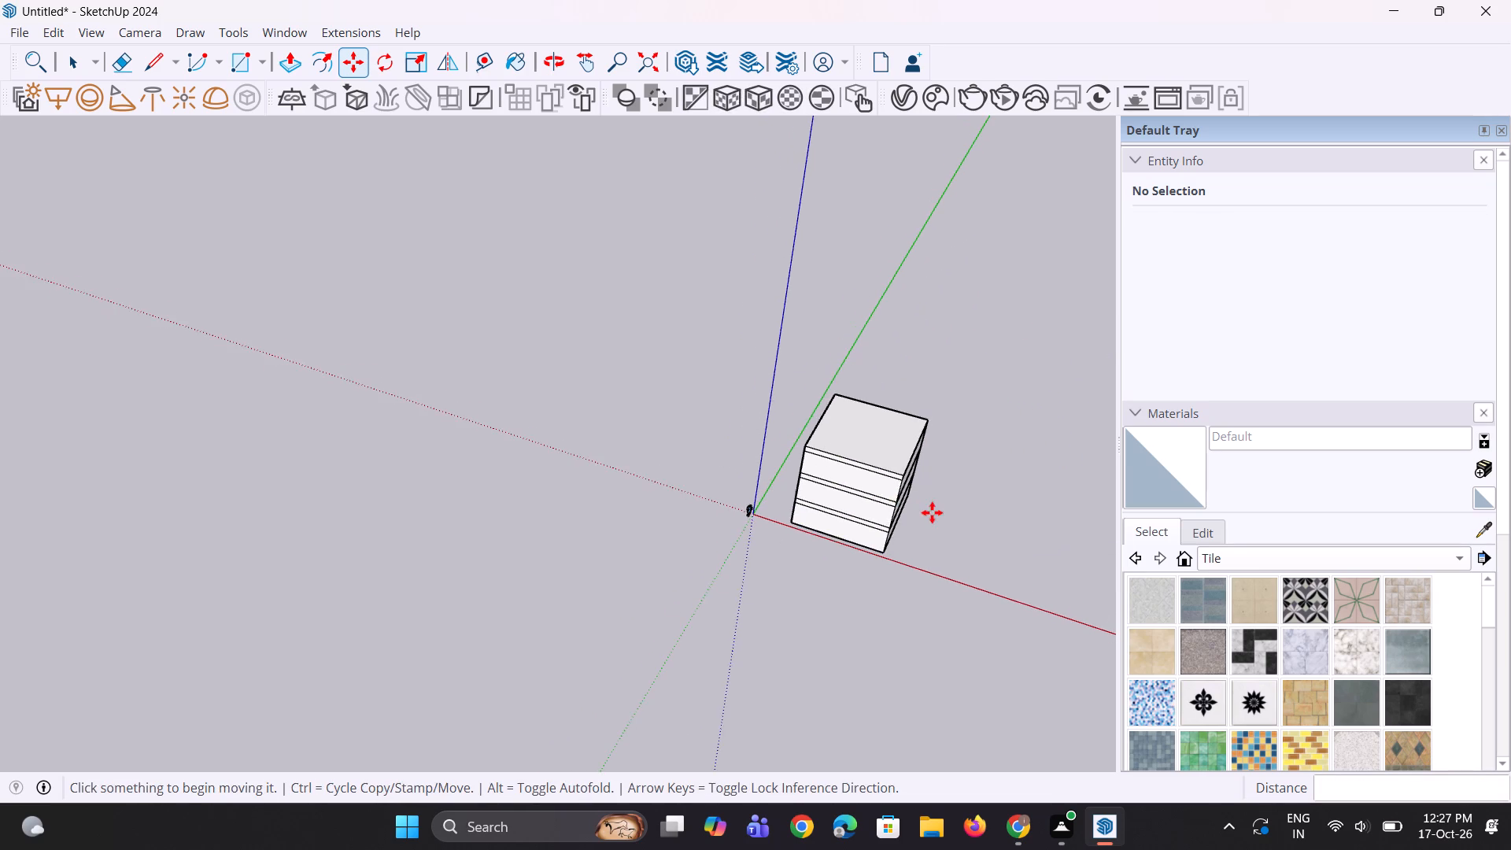
middle_drag(932, 512, 935, 475)
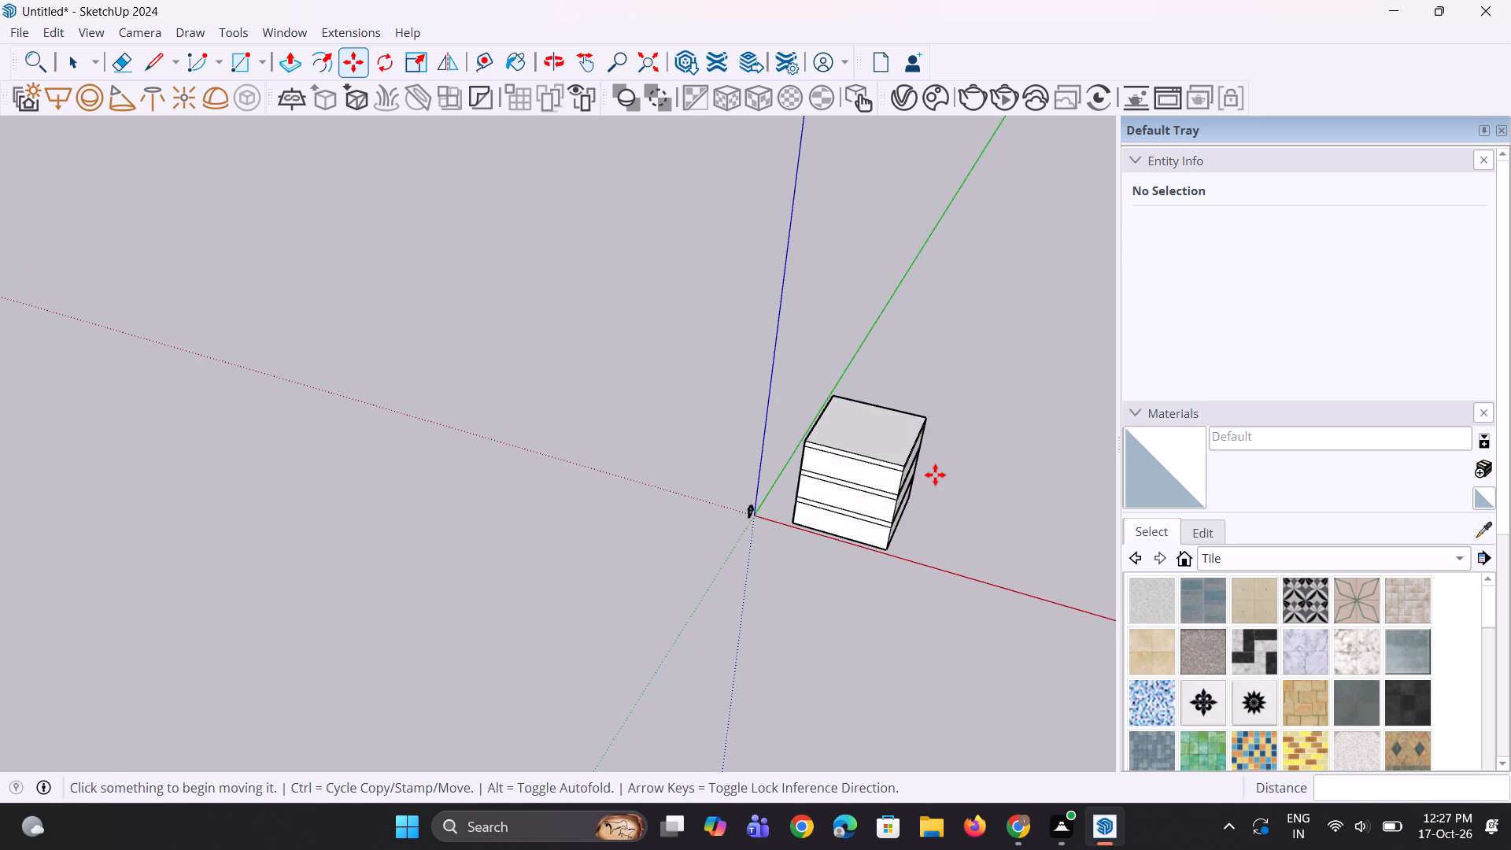
scroll(928, 515, up, 9)
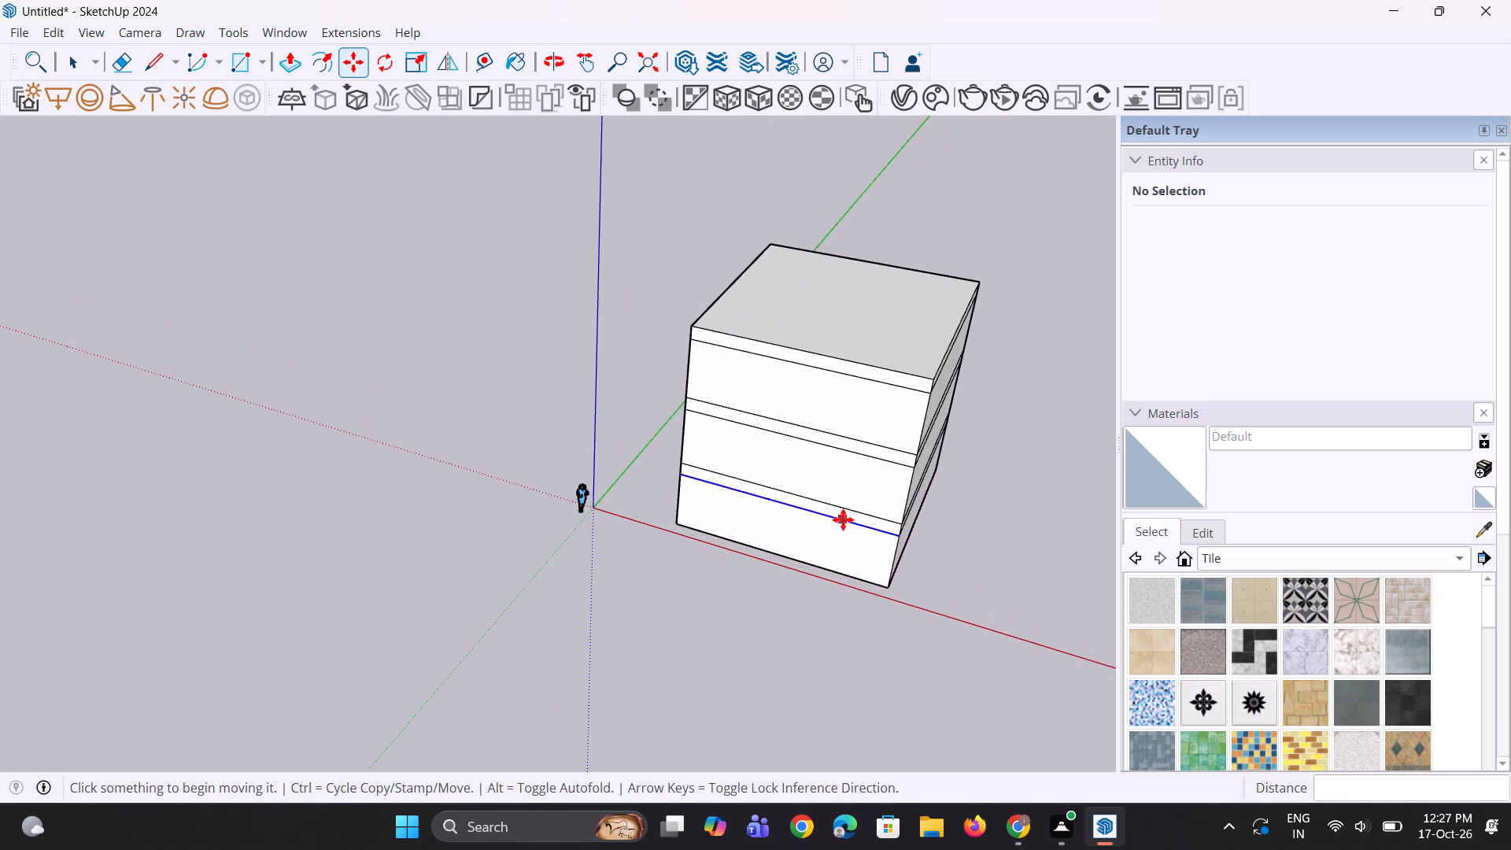
scroll(877, 447, down, 4)
middle_drag(892, 457, 937, 482)
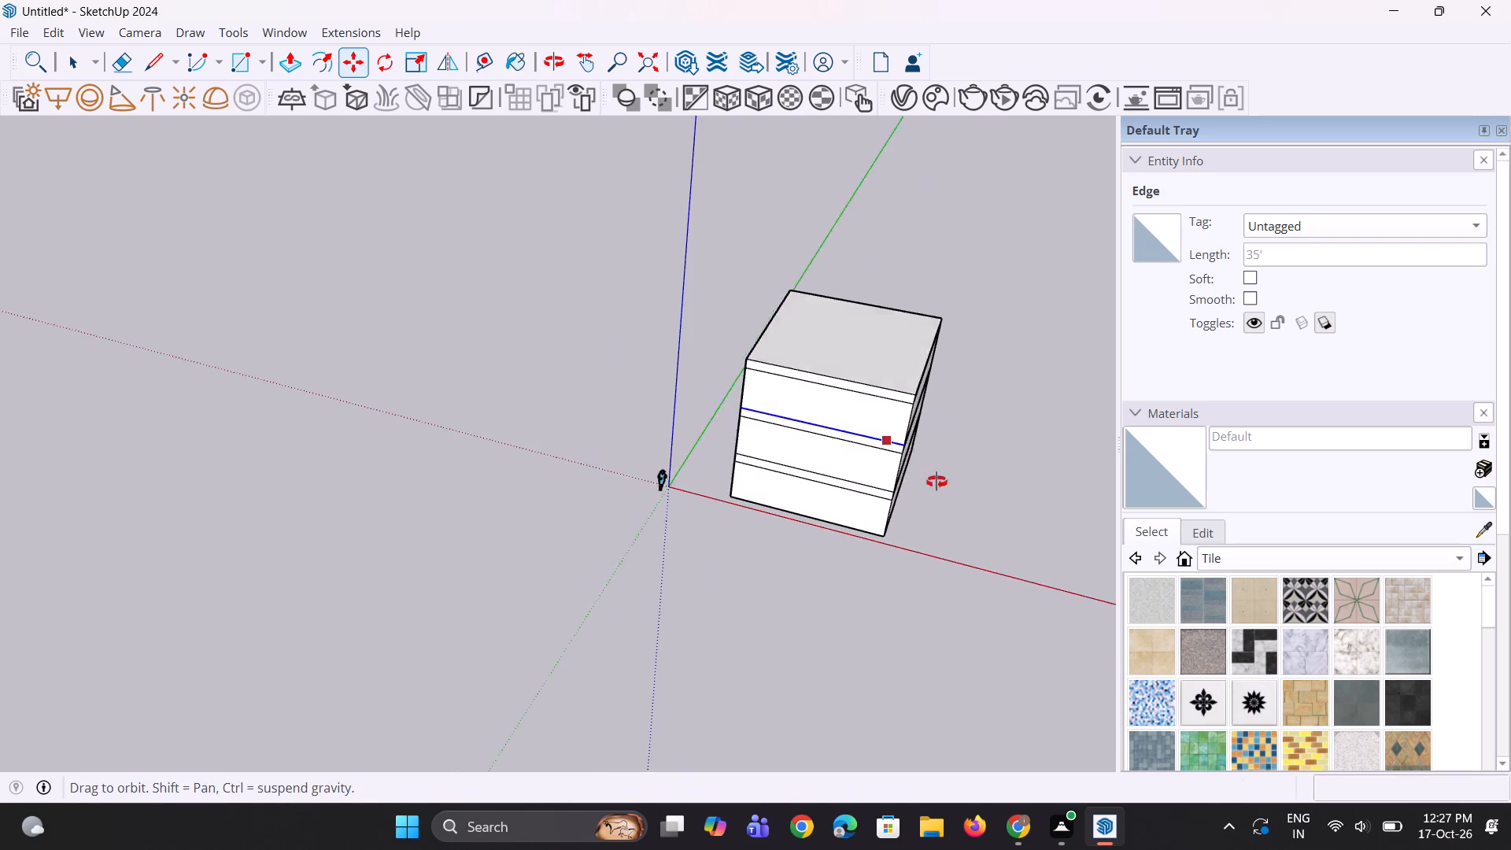
middle_drag(937, 482, 948, 488)
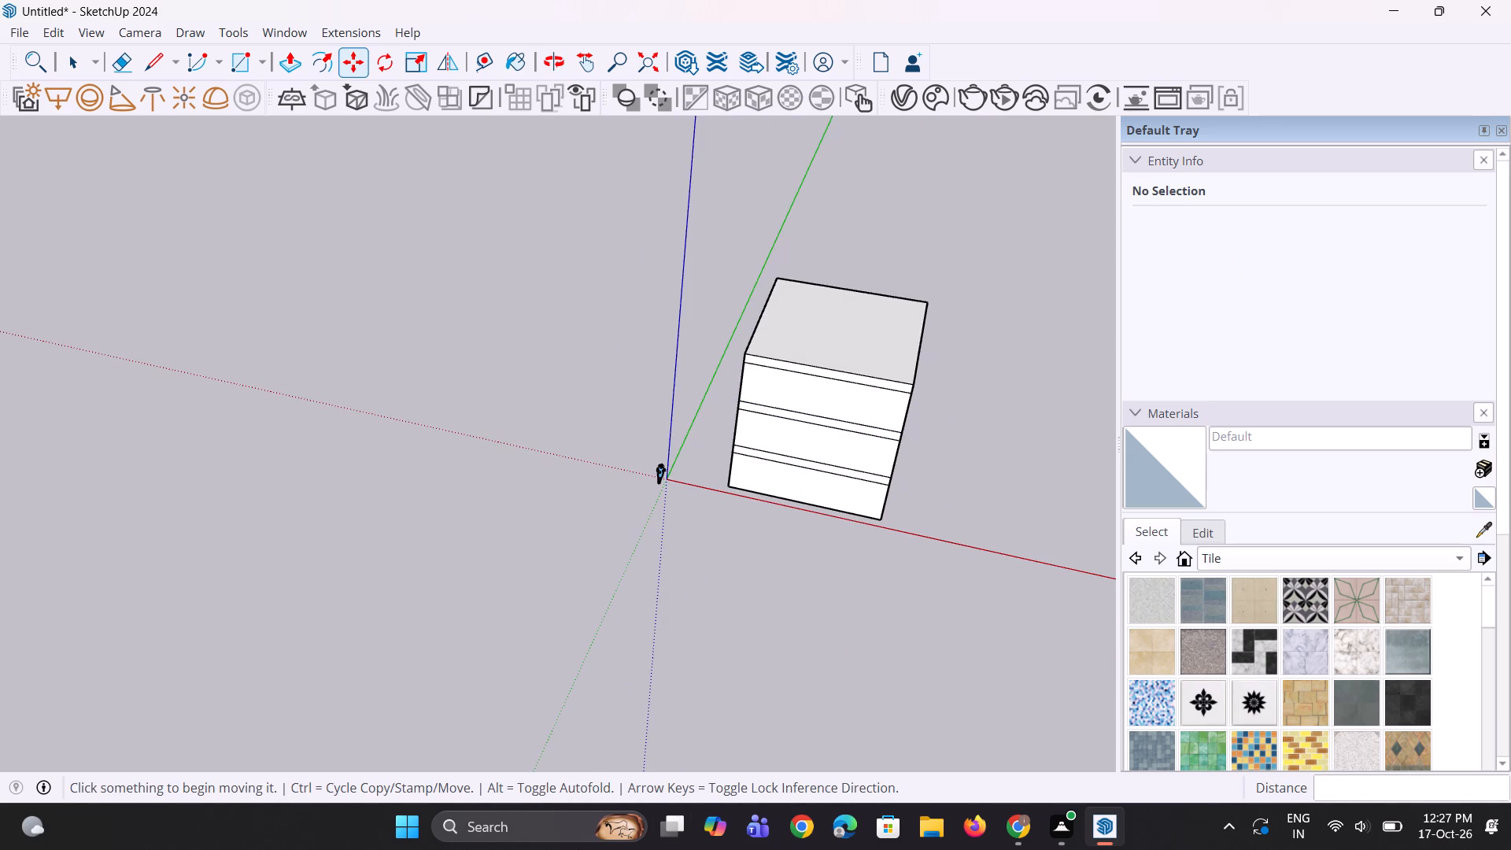
key(space)
key(space)
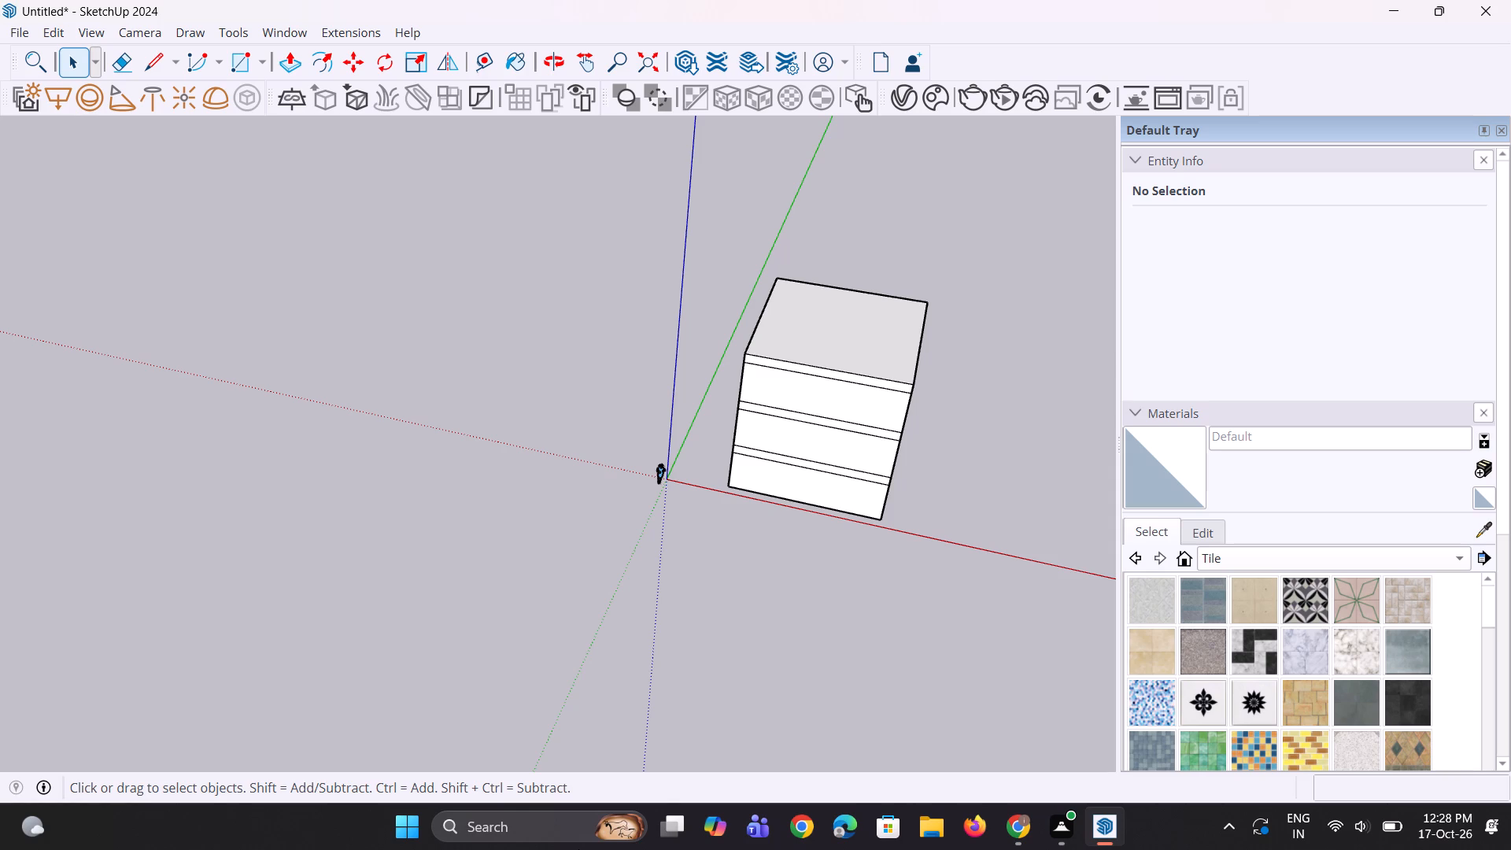
scroll(573, 808, down, 5)
scroll(679, 518, down, 3)
middle_drag(765, 590, 651, 531)
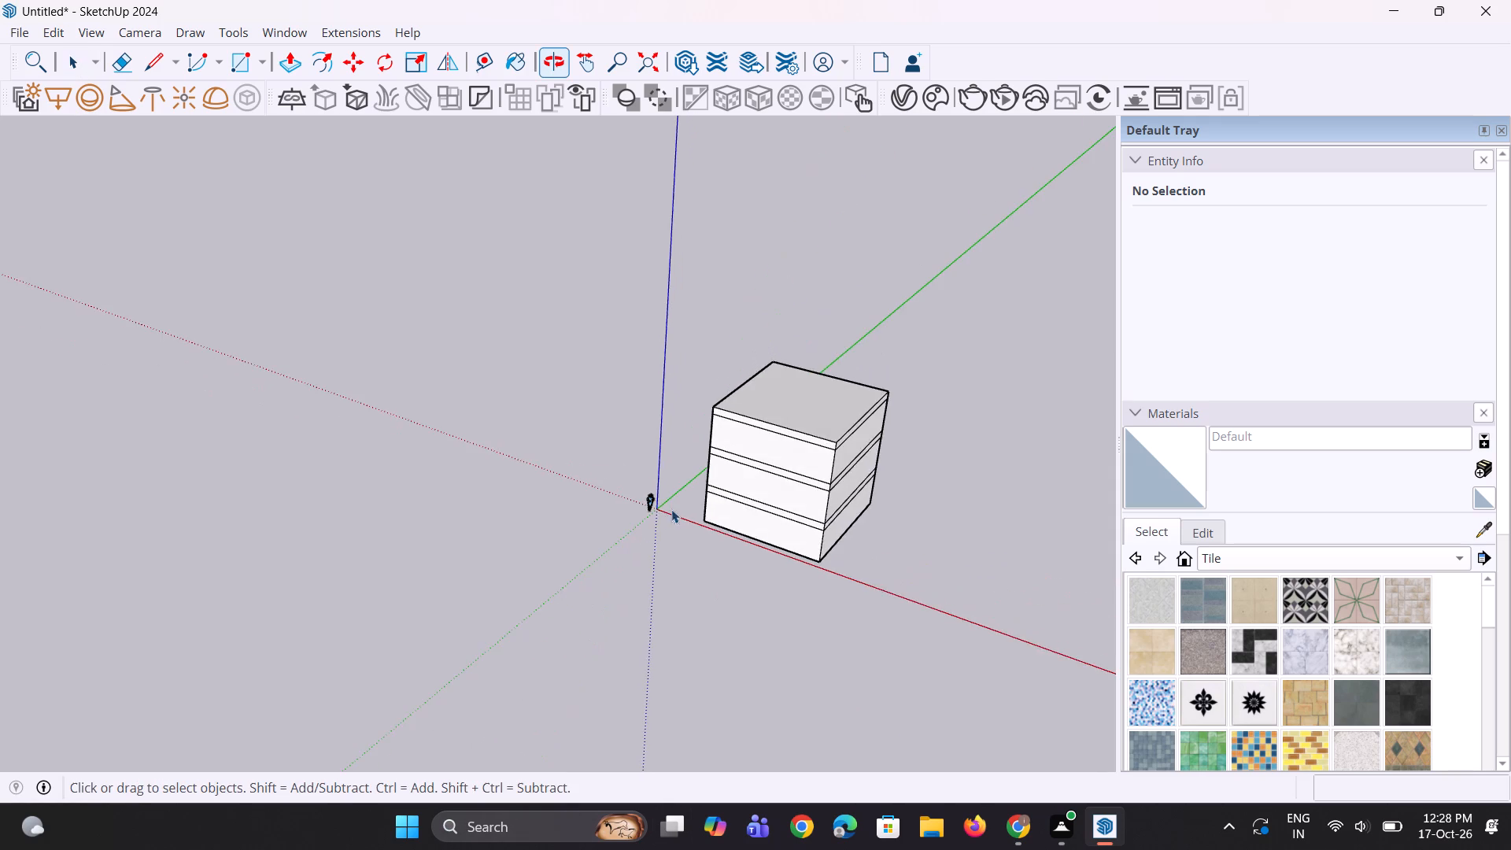
scroll(713, 525, up, 10)
key(space)
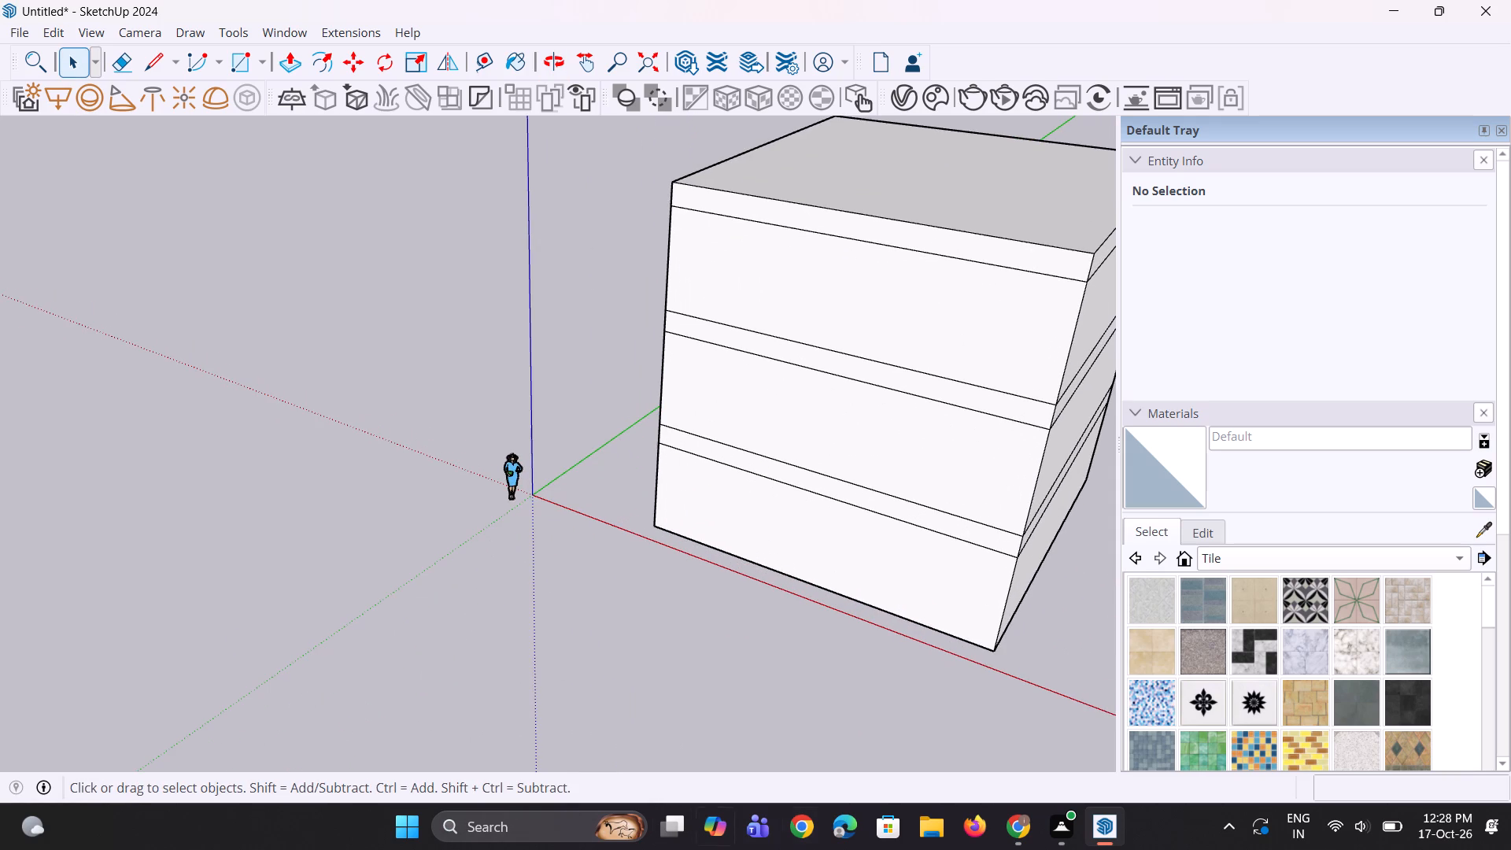
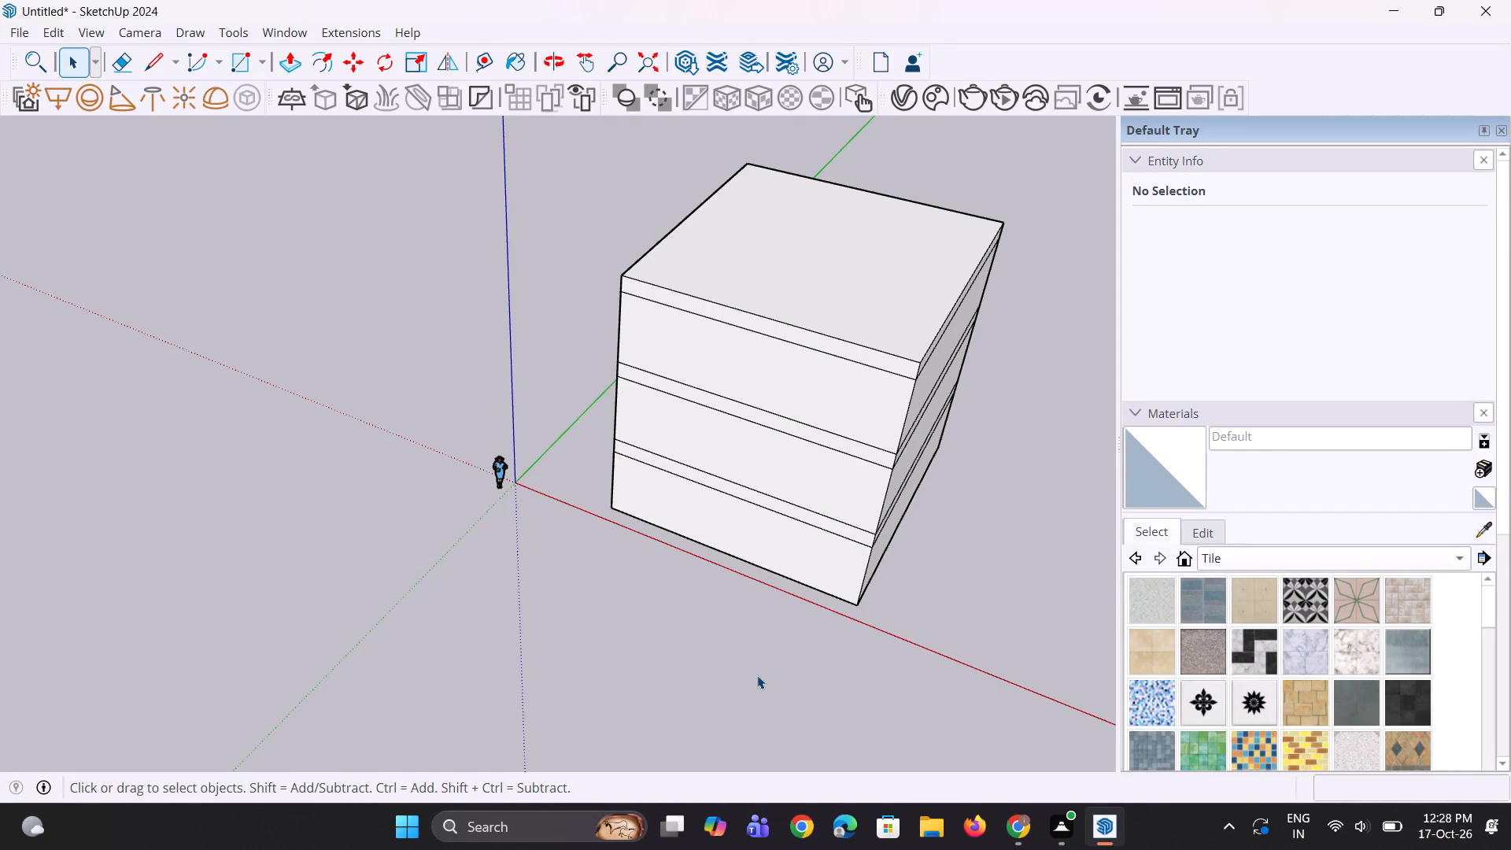
Draw a 10' vertical line across the top storey's front face, between its slab bands, nearer the edge away from the origin.
scroll(666, 693, down, 2)
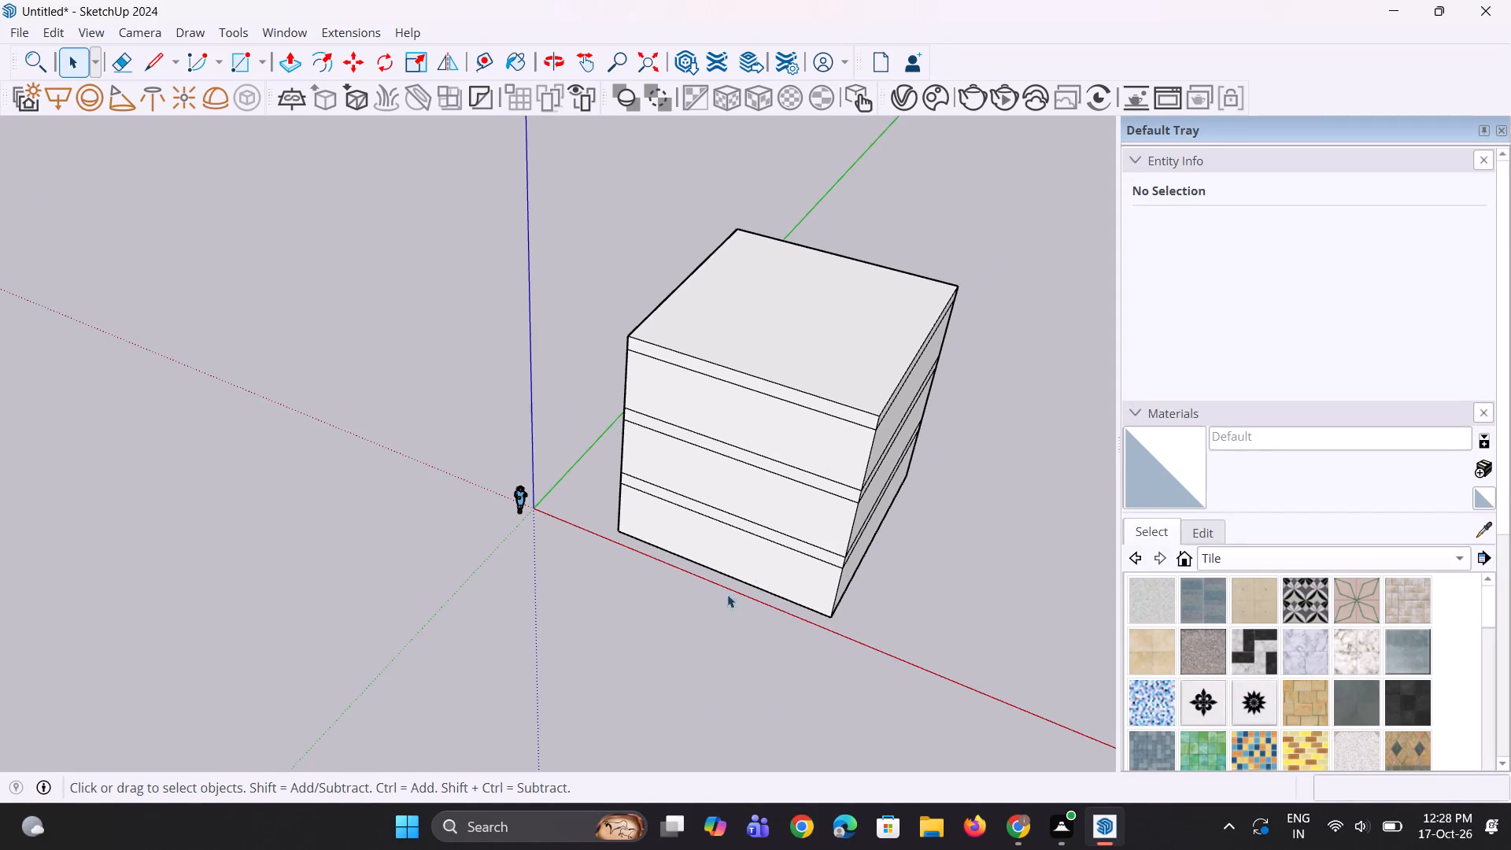
scroll(768, 538, down, 3)
middle_drag(825, 517, 955, 349)
scroll(778, 365, up, 2)
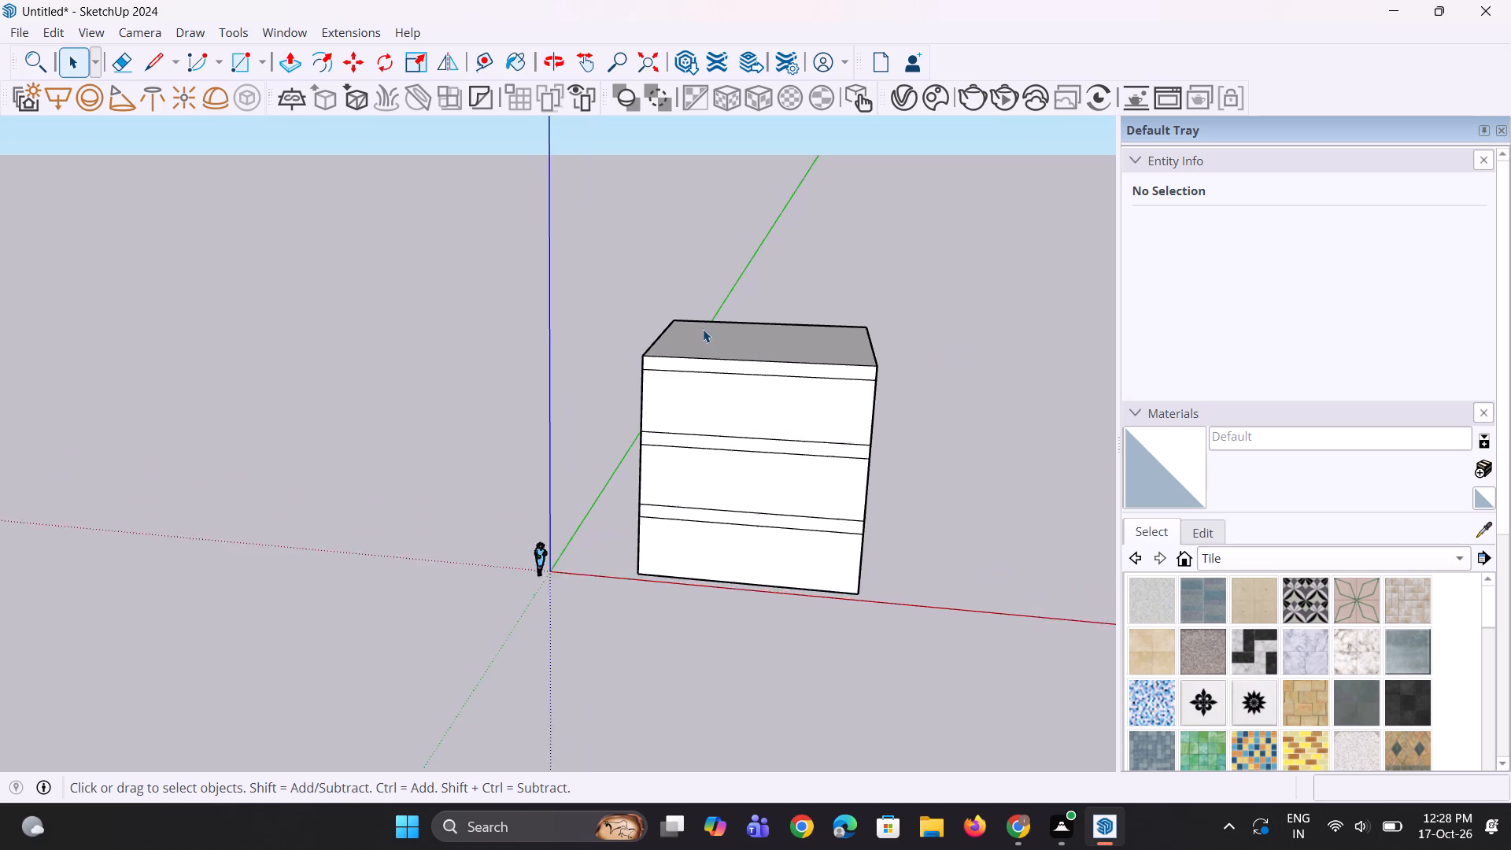
scroll(703, 329, up, 1)
scroll(700, 410, up, 5)
scroll(642, 459, down, 1)
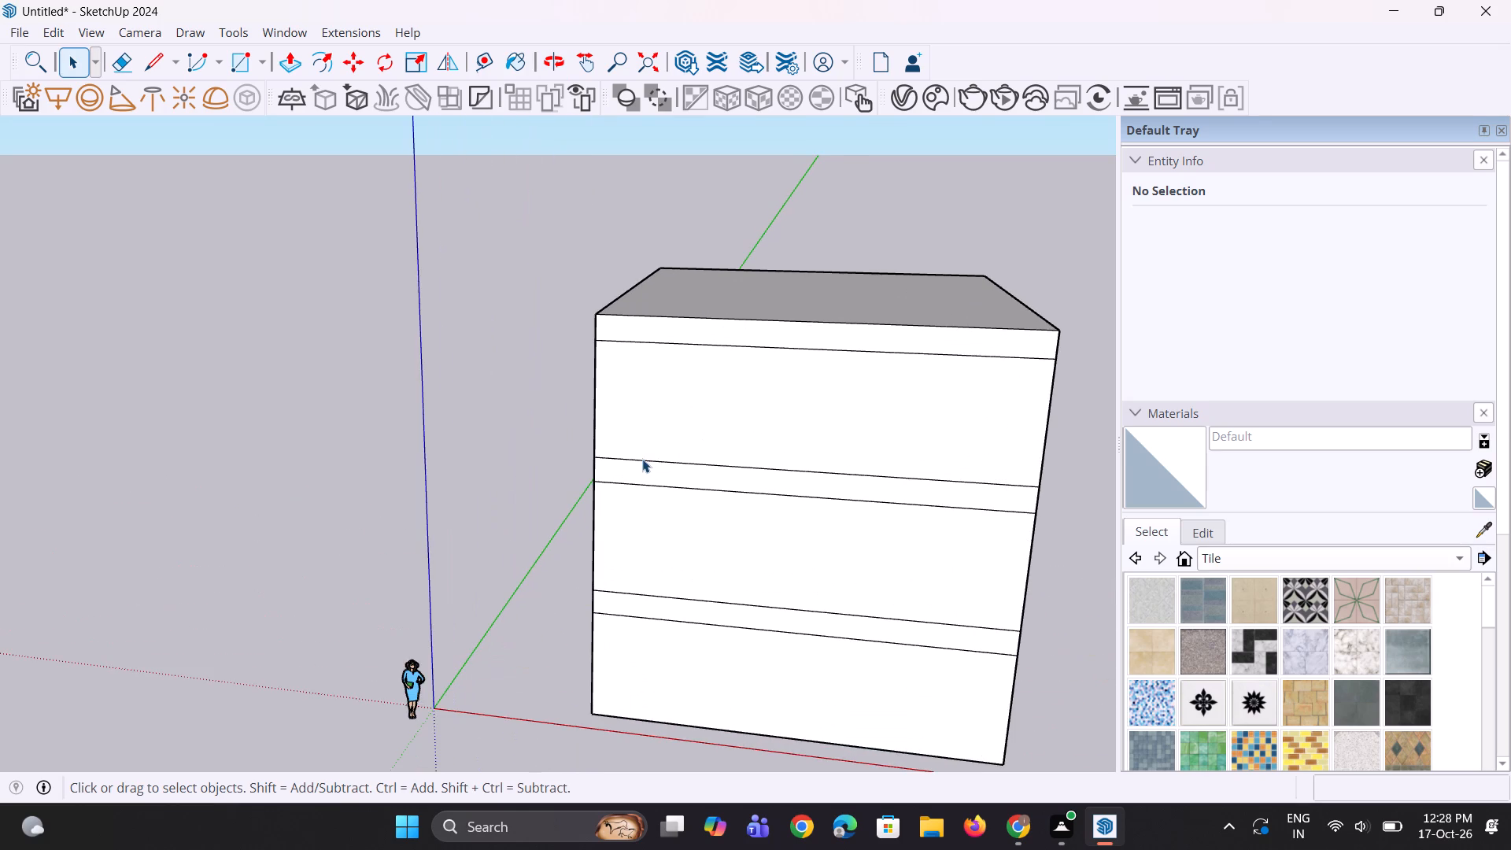
scroll(642, 459, down, 4)
scroll(661, 548, up, 2)
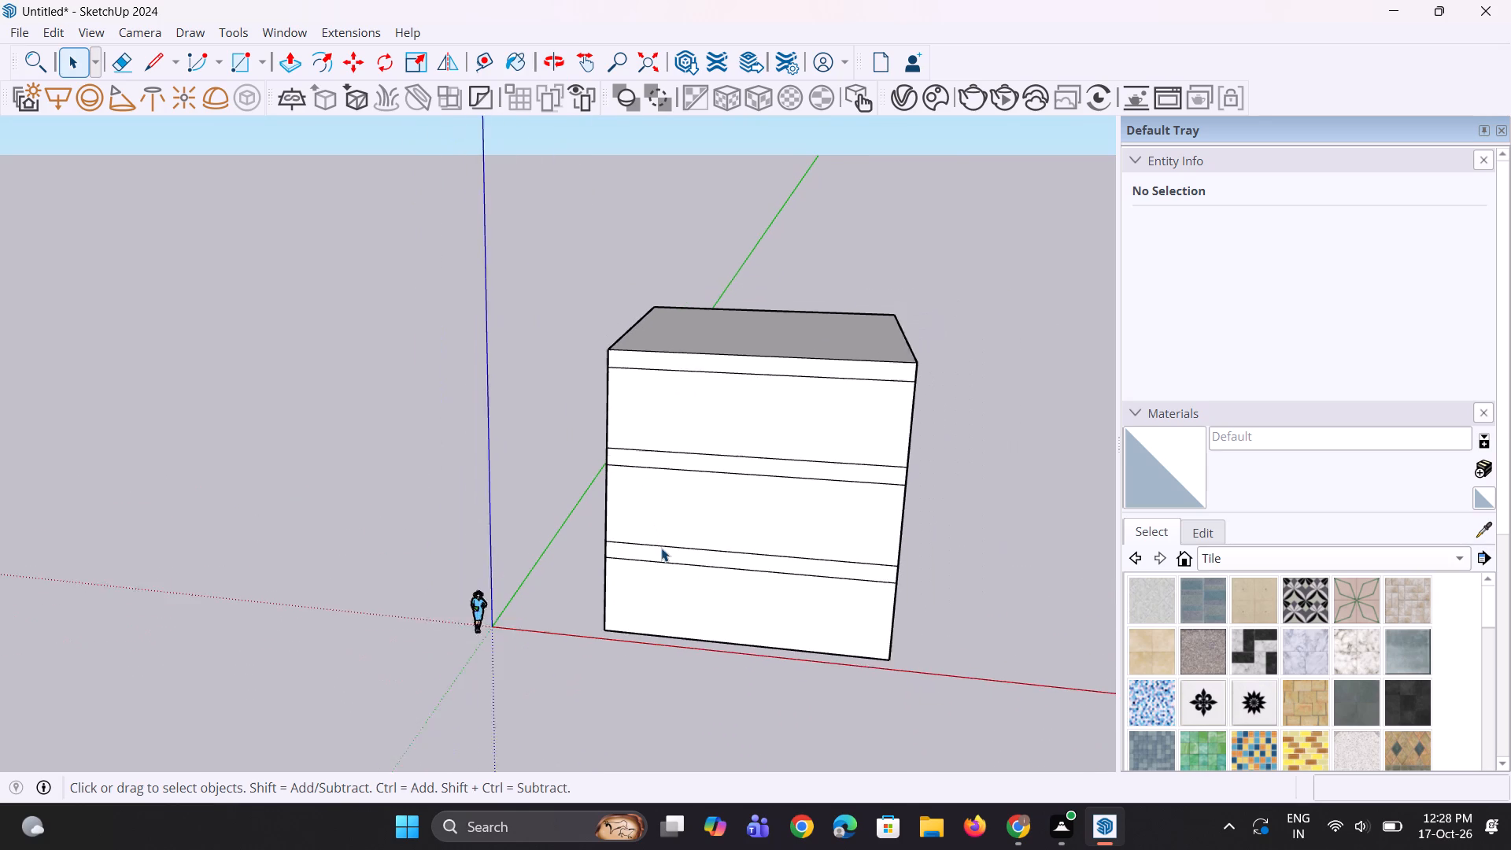
key(l)
scroll(839, 408, up, 1)
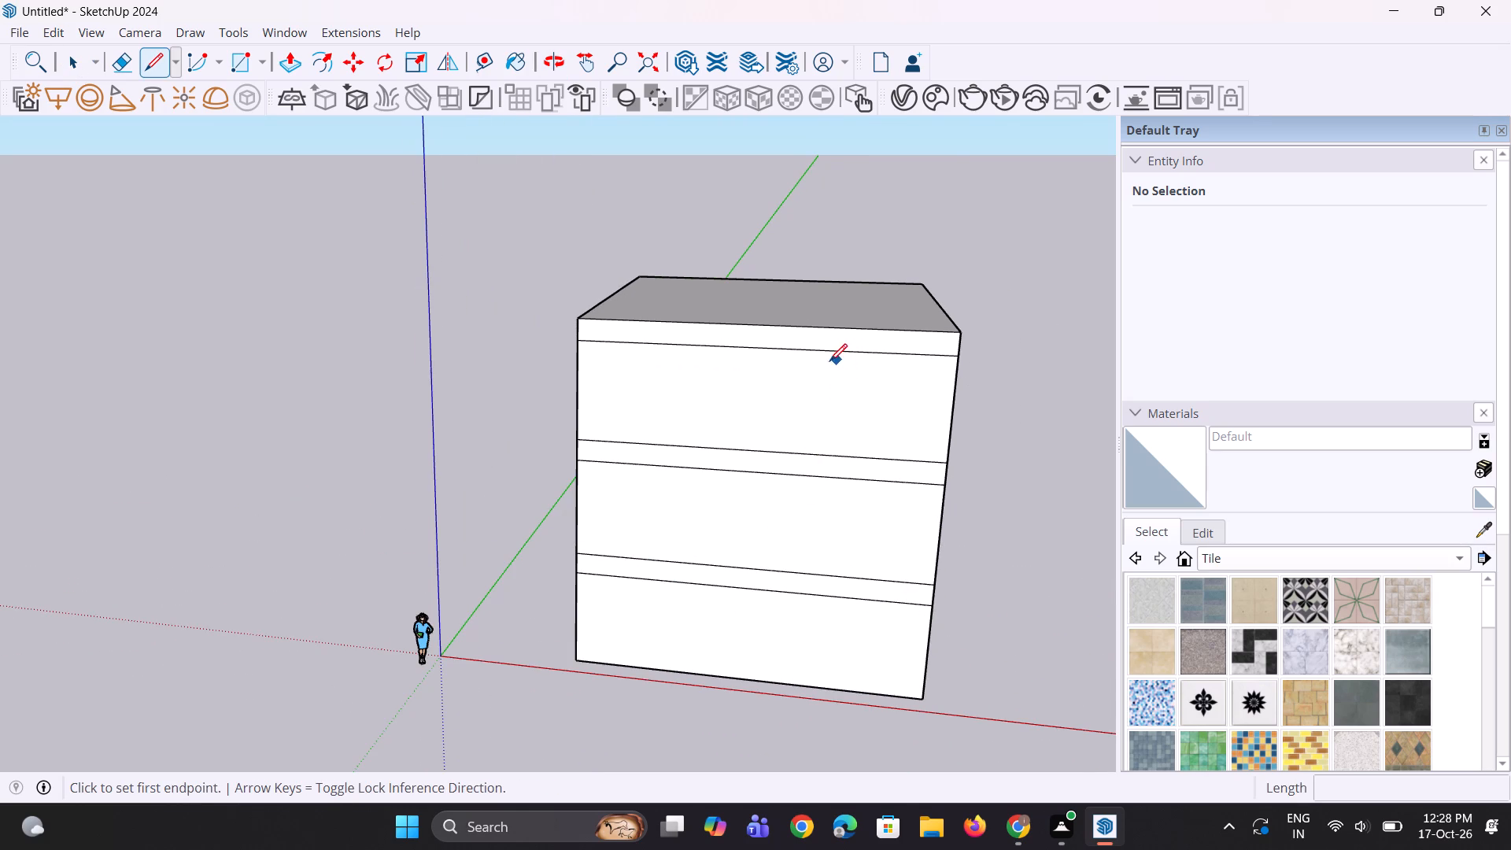
click(821, 353)
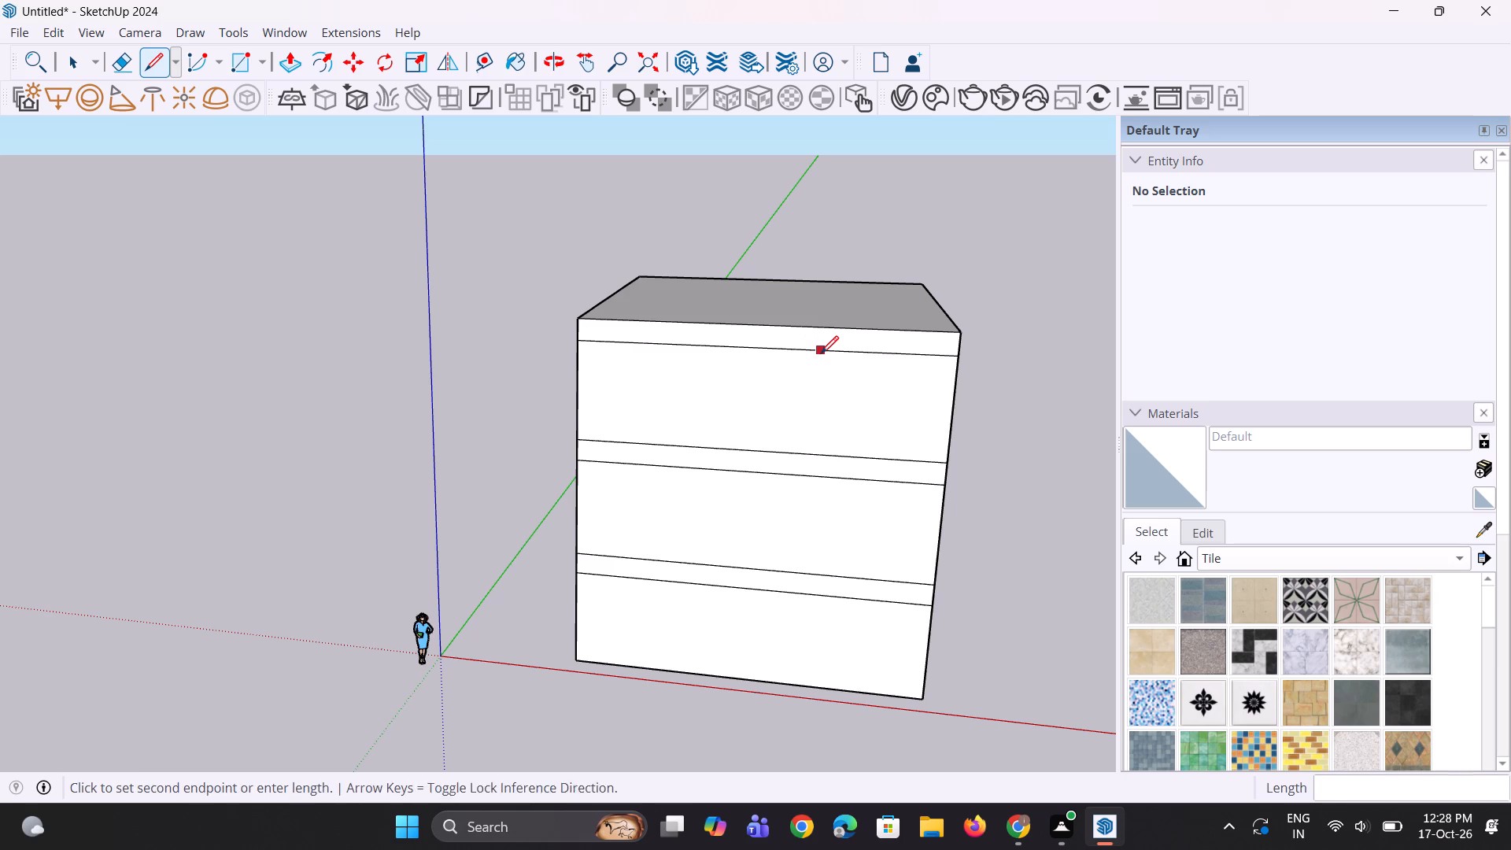
click(813, 455)
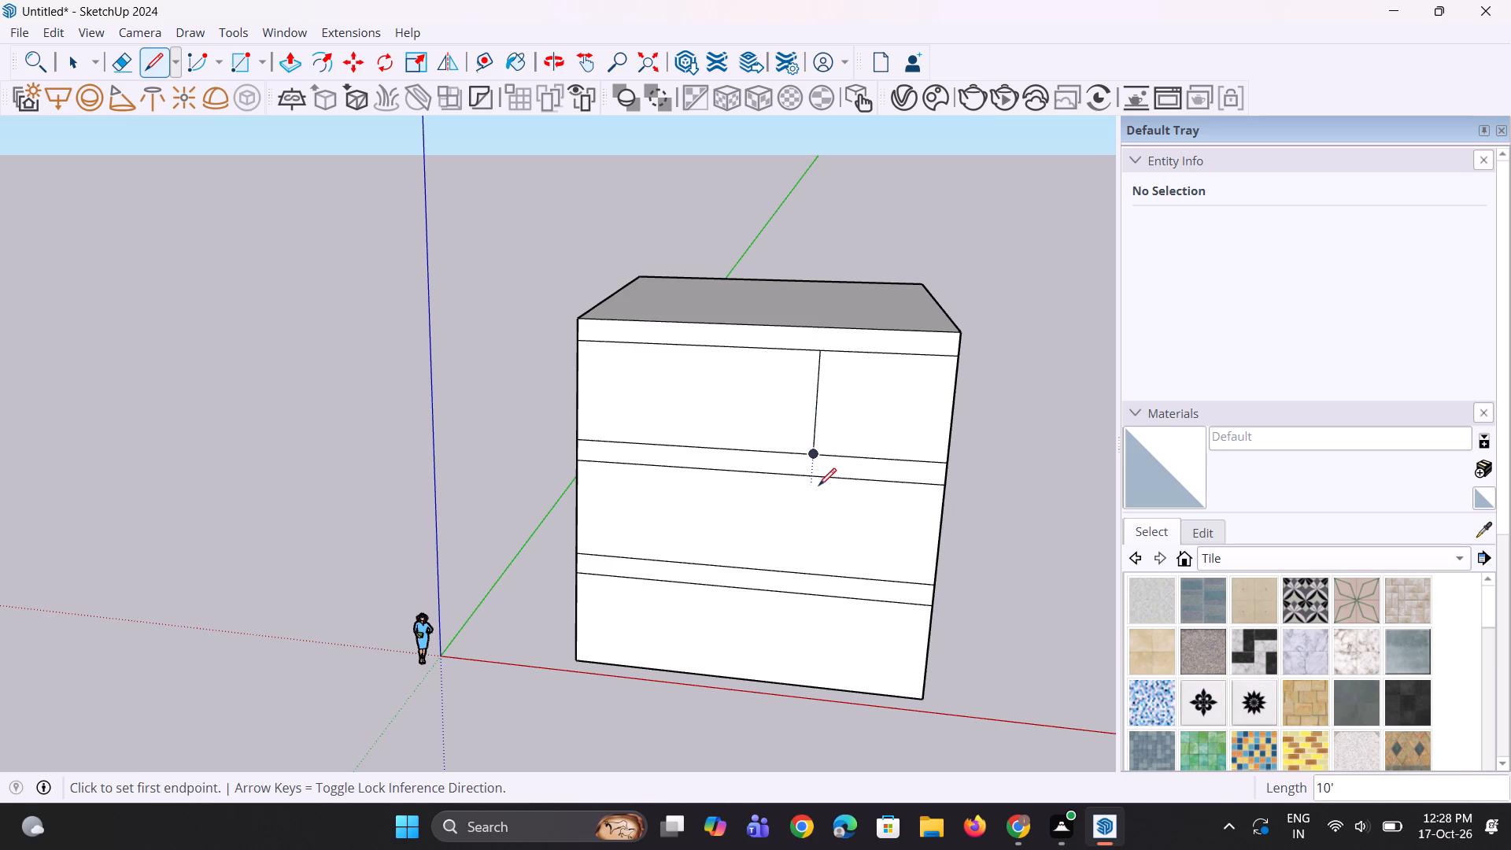
Continue the vertical division down the middle and ground storeys' front faces, leaving the slab bands uncut.
click(809, 478)
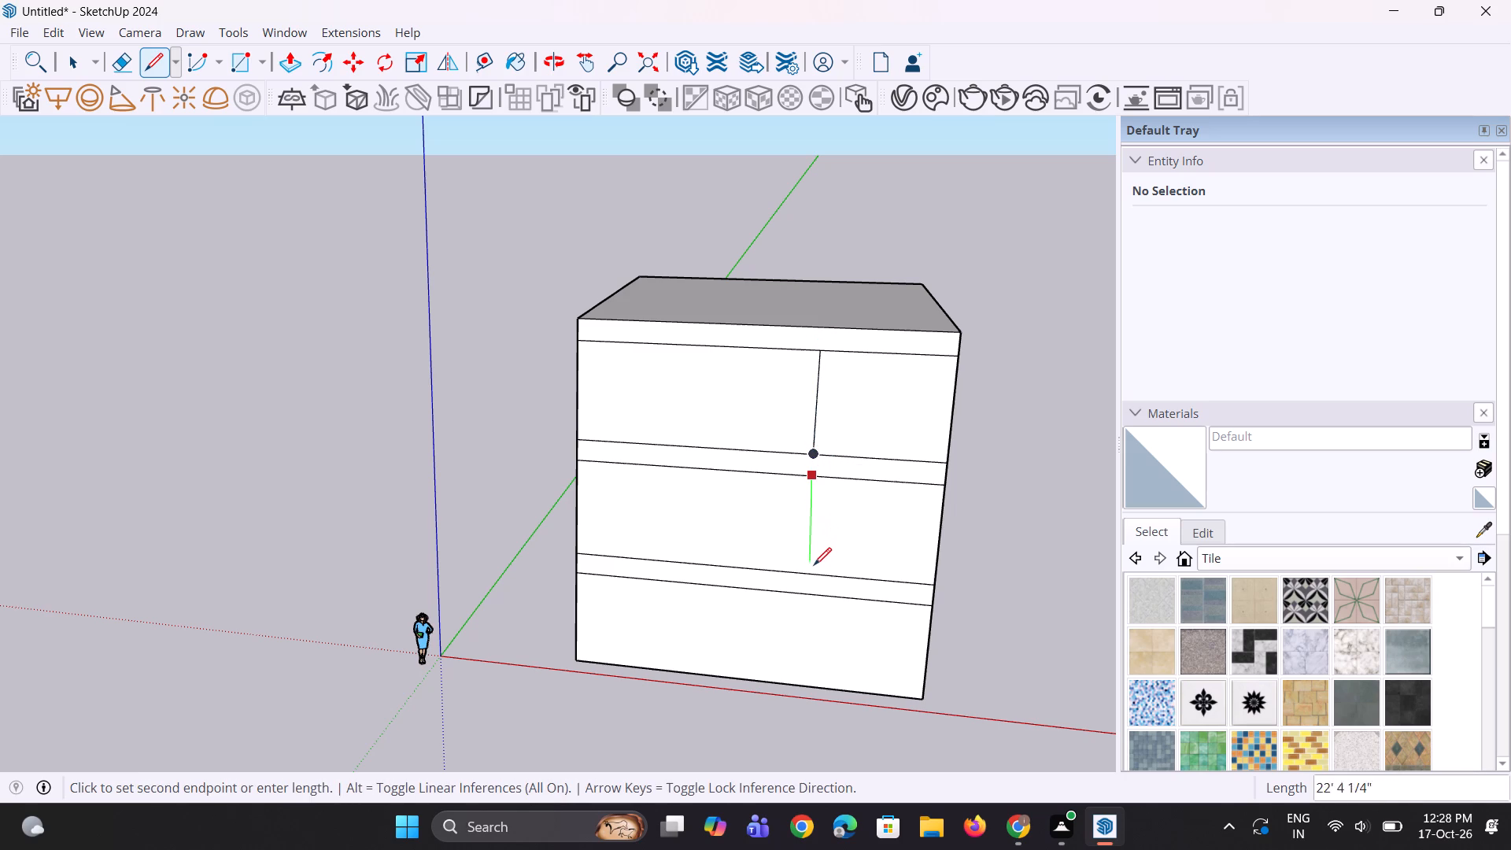
click(811, 576)
scroll(801, 535, down, 5)
scroll(800, 619, up, 9)
click(806, 537)
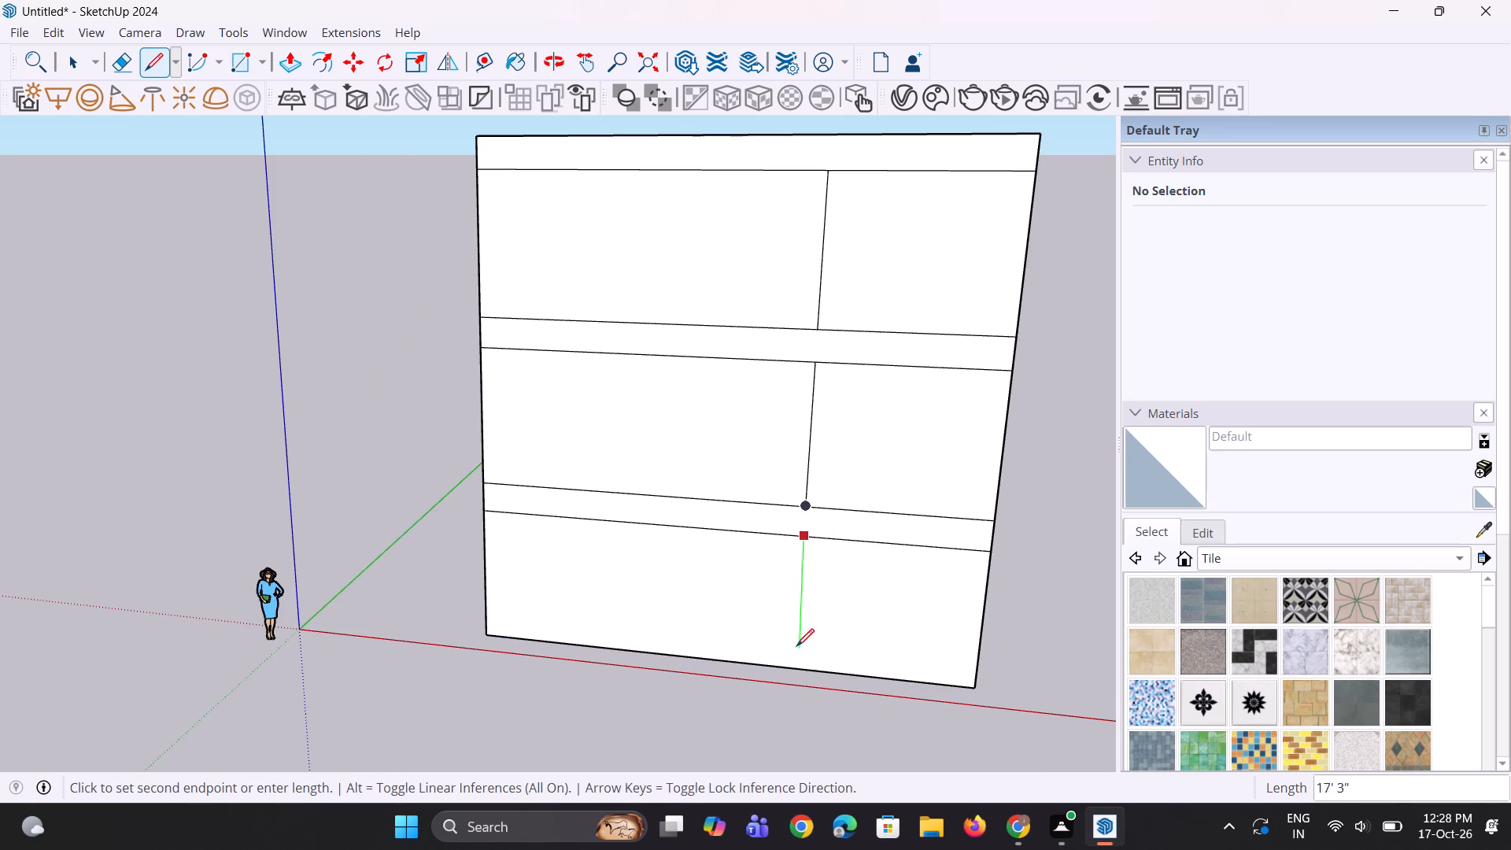
click(799, 672)
scroll(723, 653, down, 6)
middle_drag(732, 661, 707, 666)
key(space)
Push the wider front panel of all three storeys inward equally, by about a quarter of the building's depth.
scroll(684, 486, up, 2)
key(p)
click(735, 442)
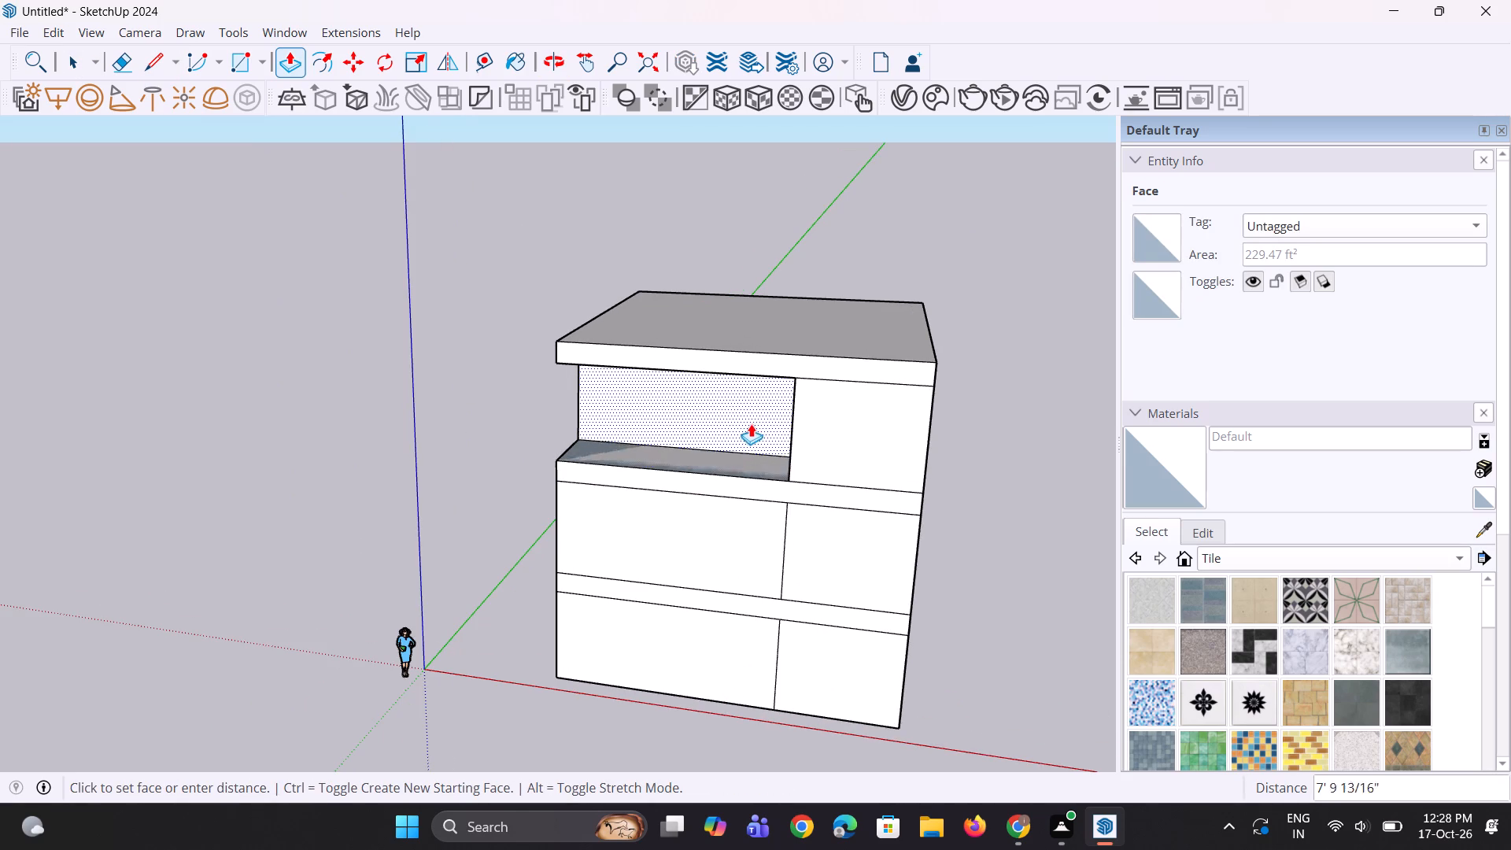
click(753, 421)
double_click(720, 559)
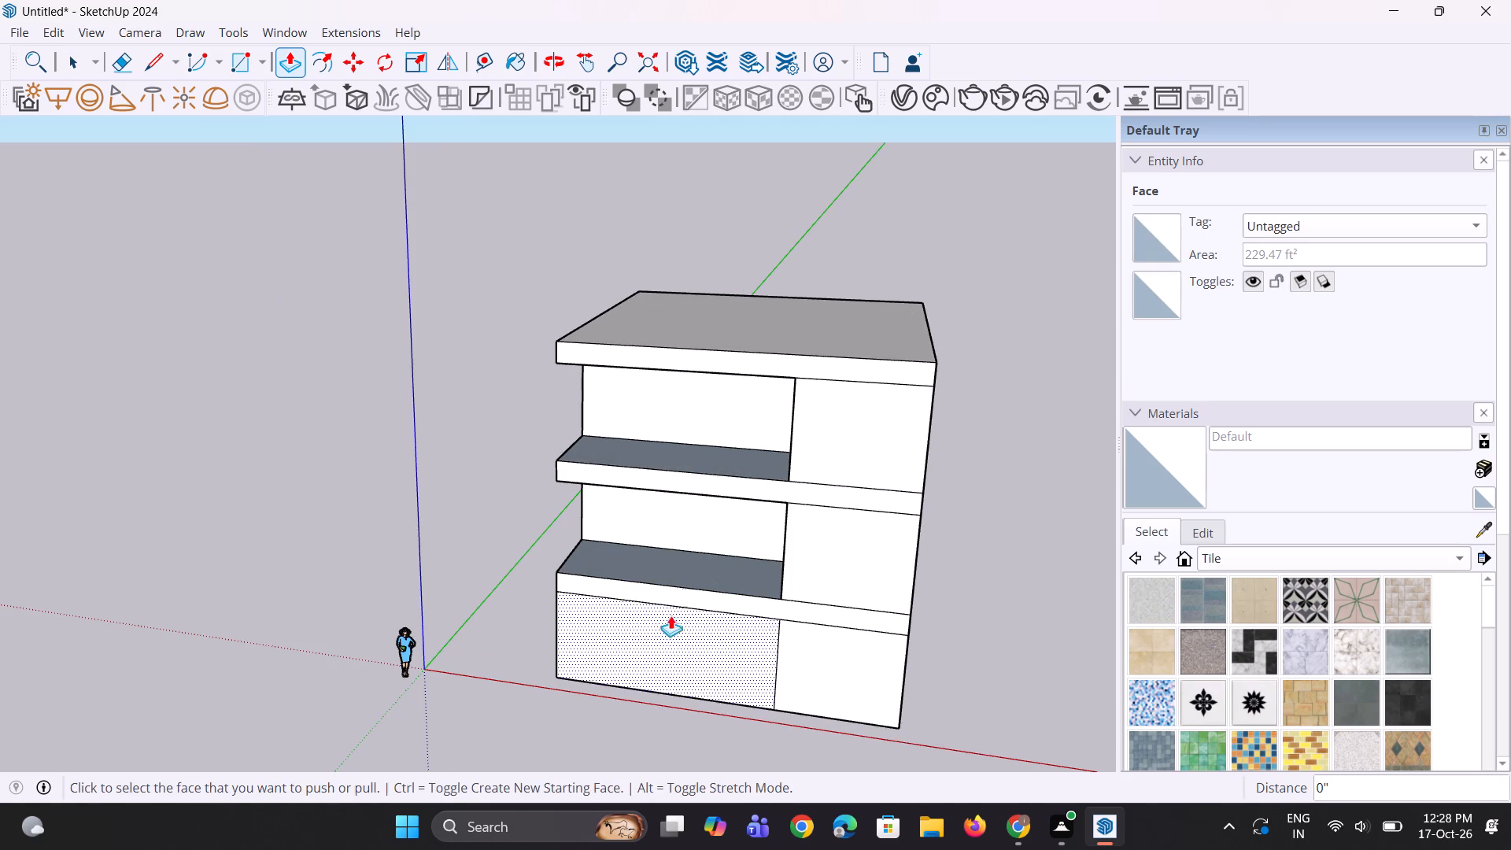
double_click(659, 637)
Push the side wall nearest the origin inward by 4' 9 3/8" on all three storeys, leaving the slabs projecting.
middle_drag(715, 603, 841, 588)
scroll(646, 431, up, 2)
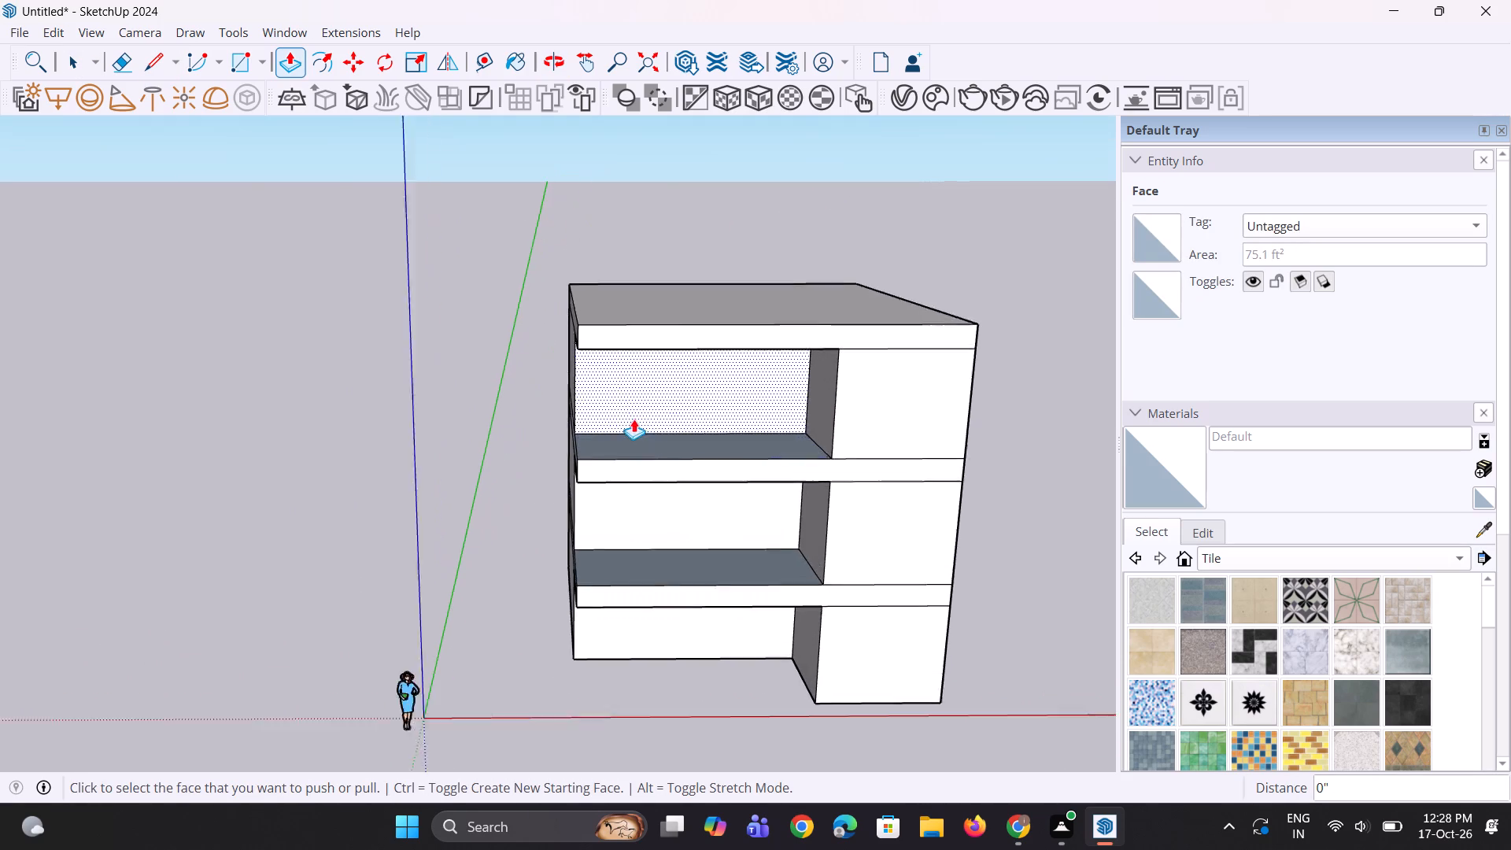
scroll(634, 419, up, 3)
middle_drag(655, 440, 804, 475)
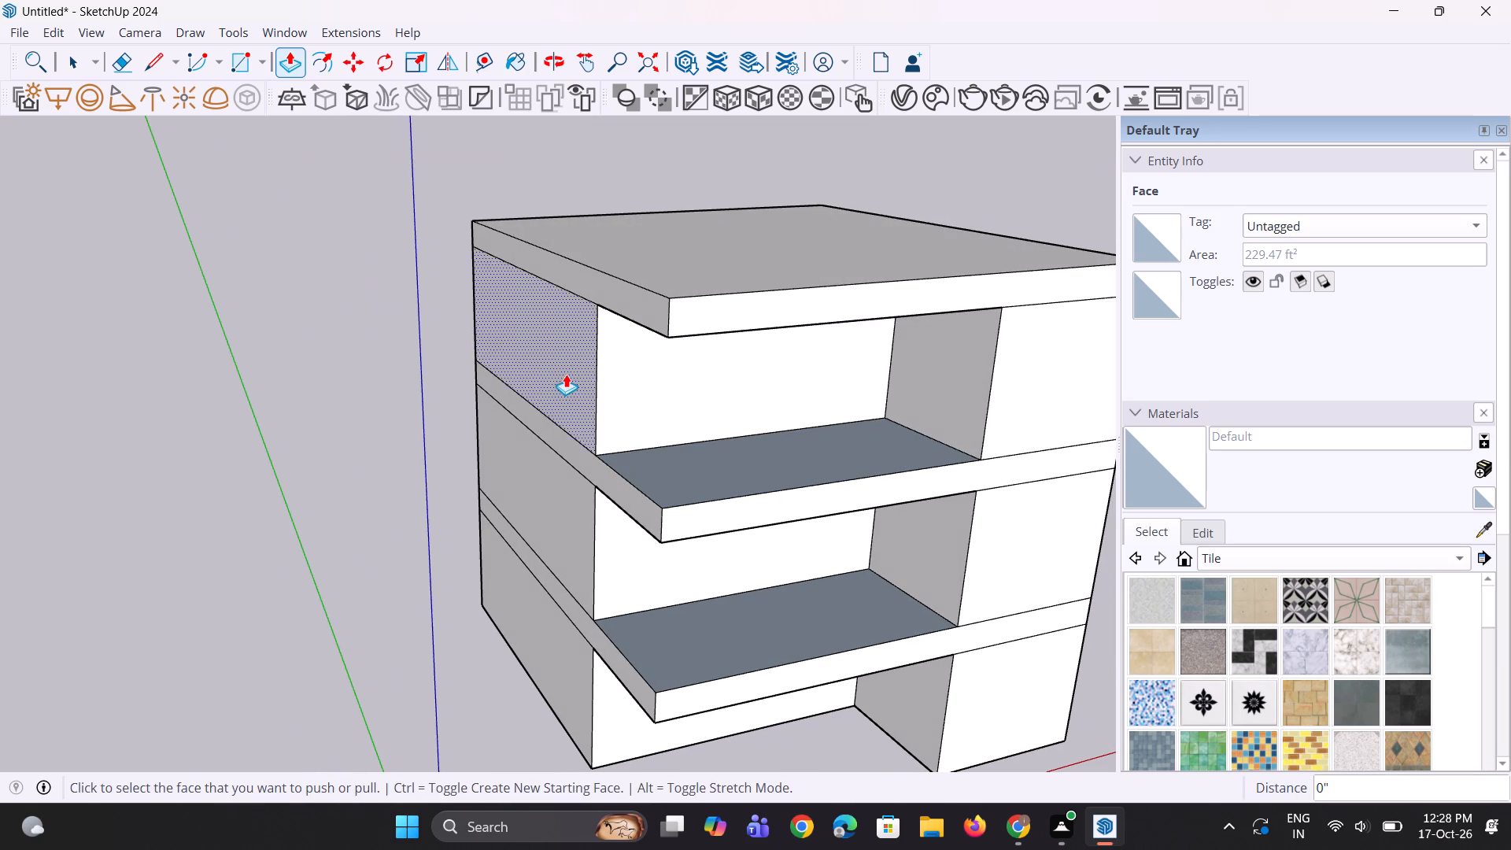
click(566, 374)
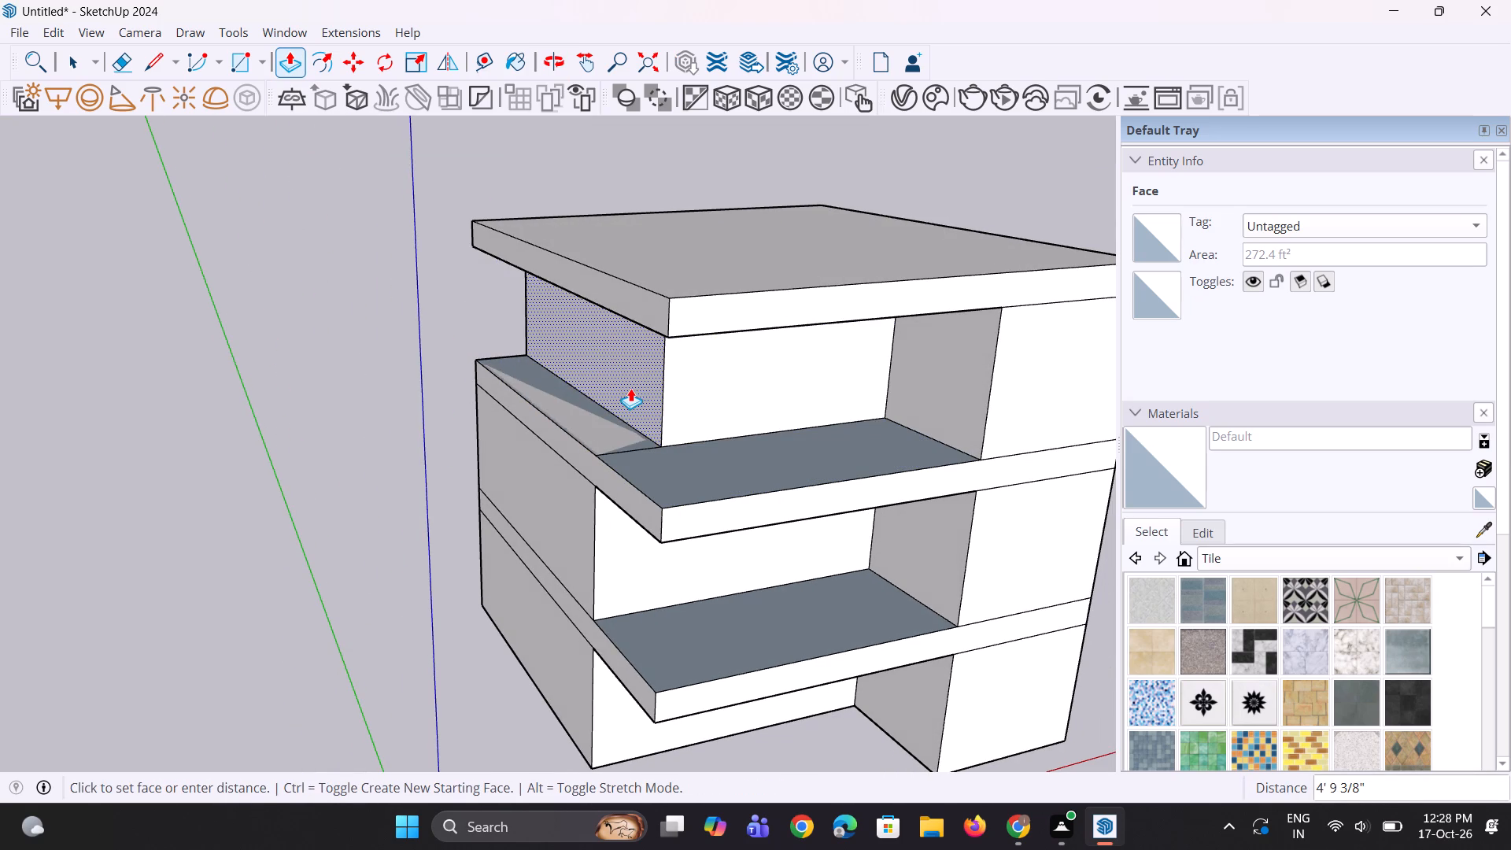
click(630, 388)
double_click(576, 534)
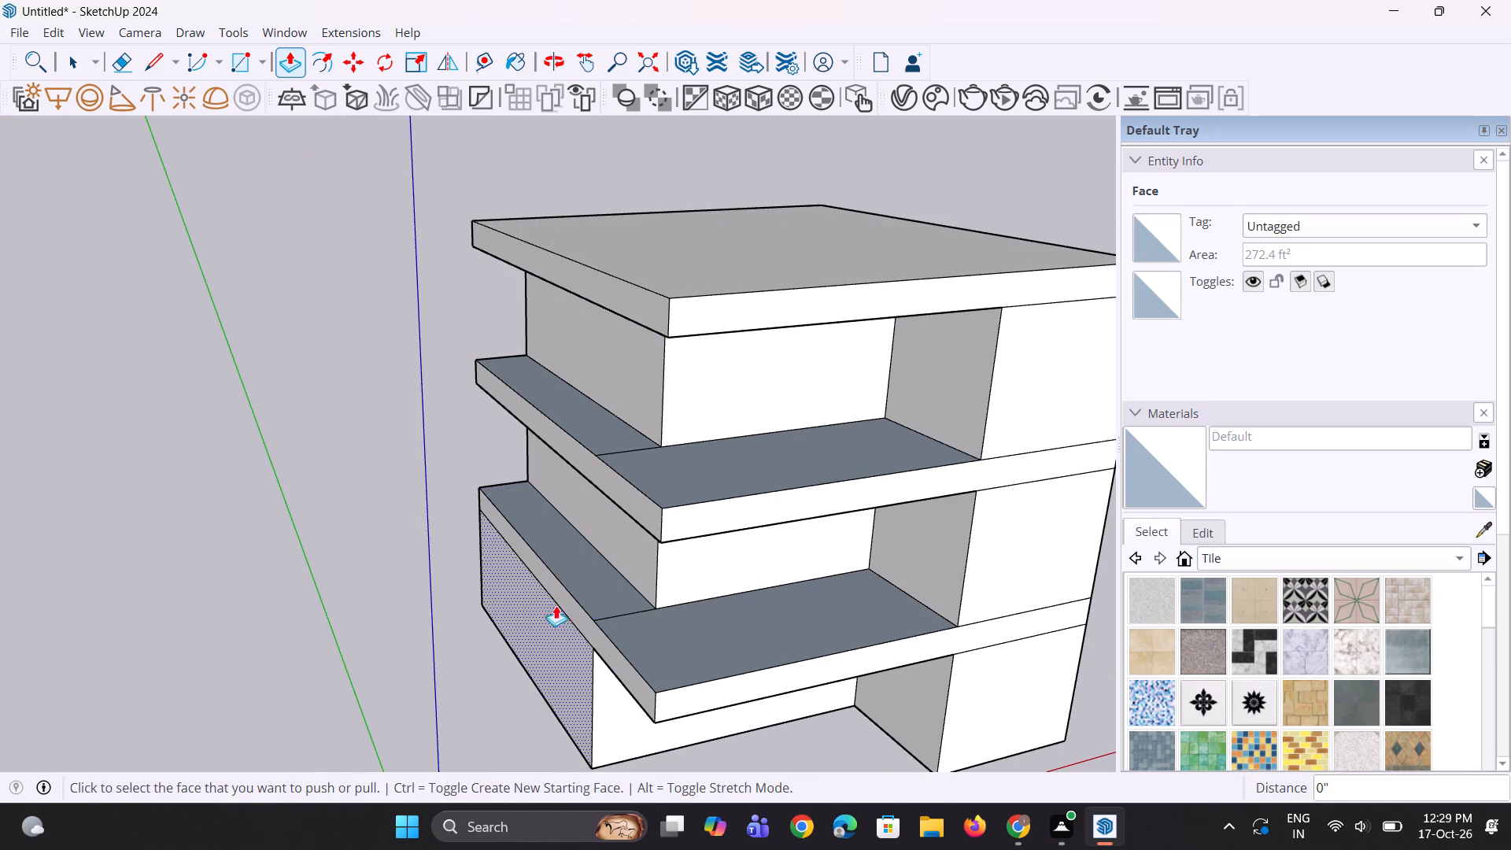
scroll(553, 598, down, 9)
middle_drag(578, 690, 549, 621)
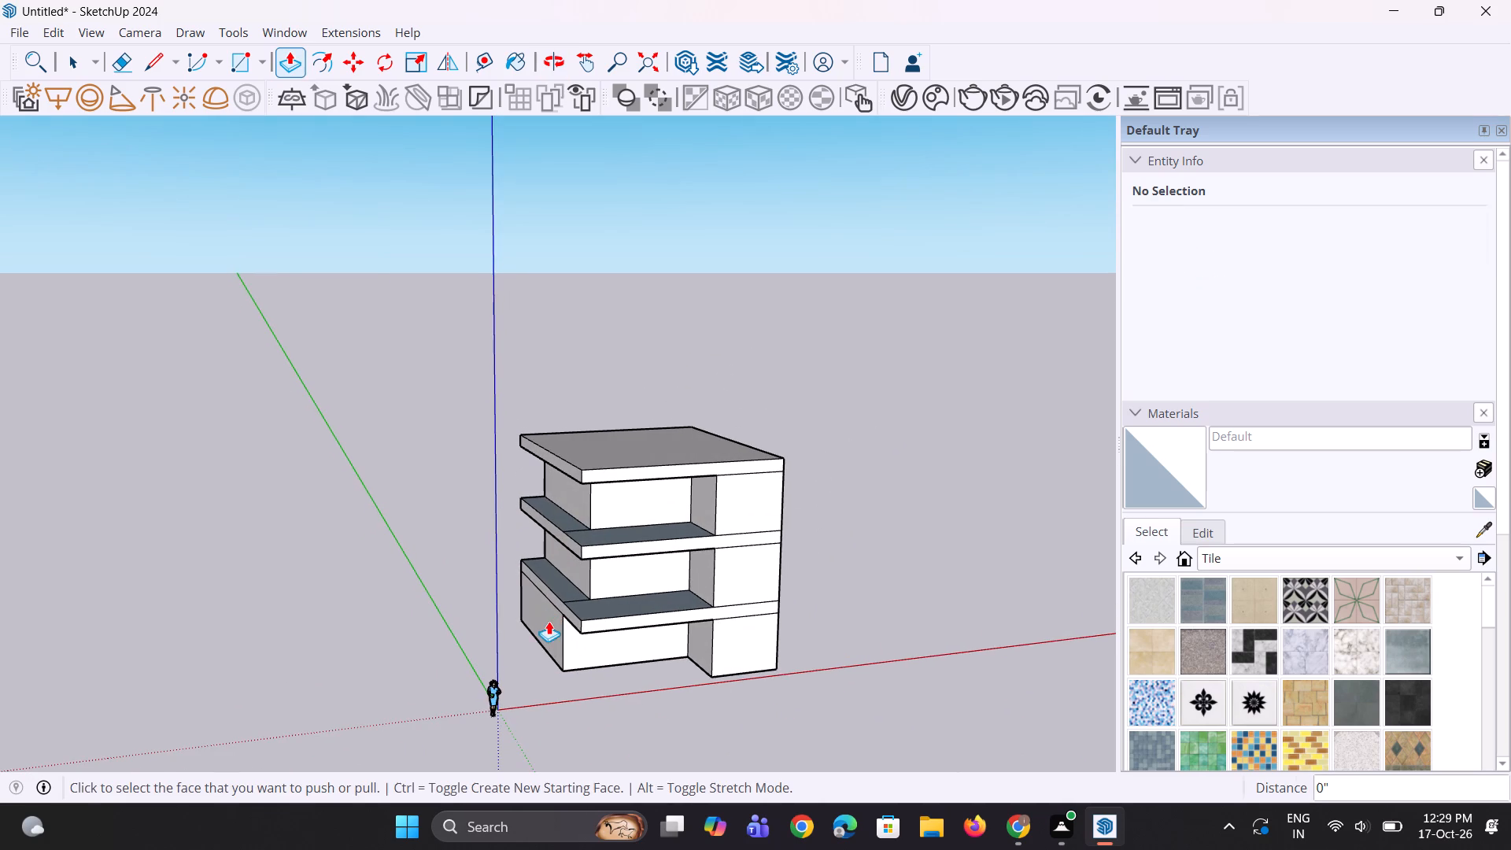
scroll(549, 632, up, 3)
double_click(549, 632)
middle_drag(617, 661, 557, 659)
scroll(558, 661, up, 1)
scroll(623, 640, down, 5)
key(space)
Erase the leftover edge at the corner on the top surfaces of both intermediate projecting slabs.
scroll(633, 629, down, 1)
middle_drag(633, 634, 630, 670)
scroll(580, 489, up, 8)
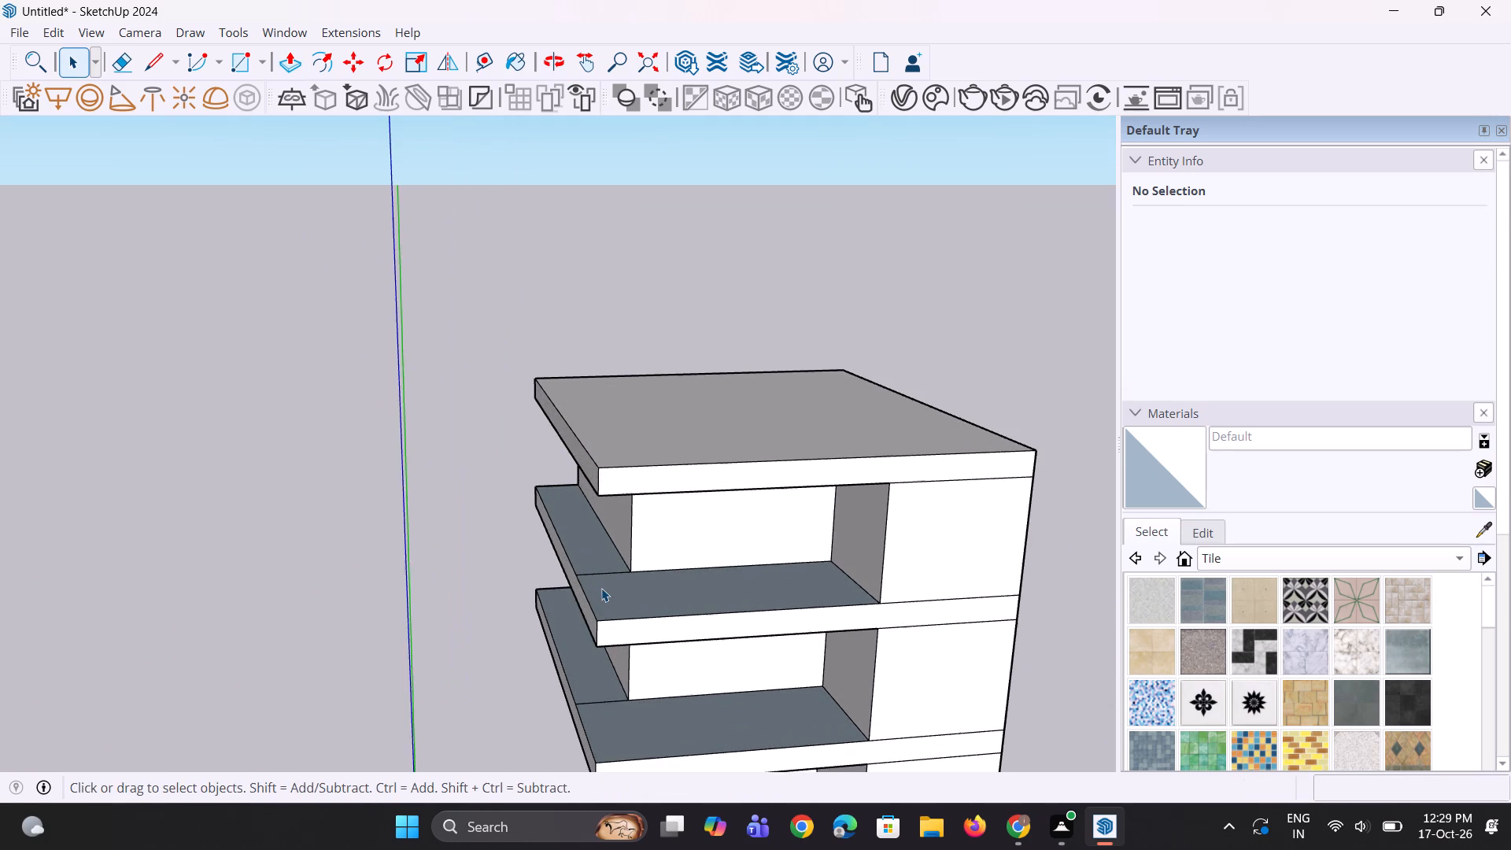
key(e)
scroll(601, 599, up, 6)
drag(604, 556, 607, 564)
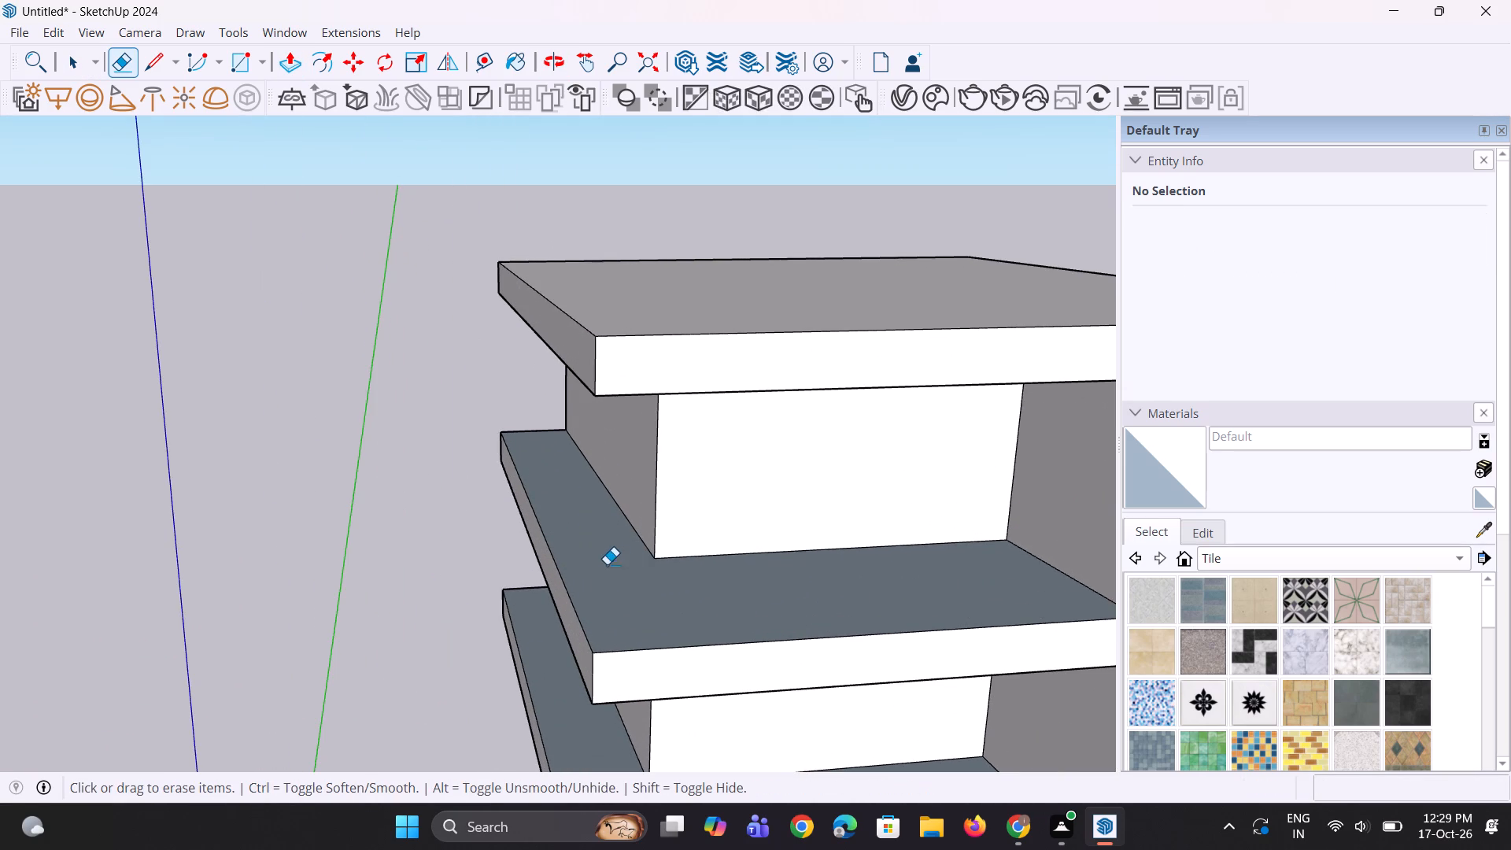
scroll(633, 567, down, 8)
scroll(617, 665, up, 4)
drag(616, 666, 624, 695)
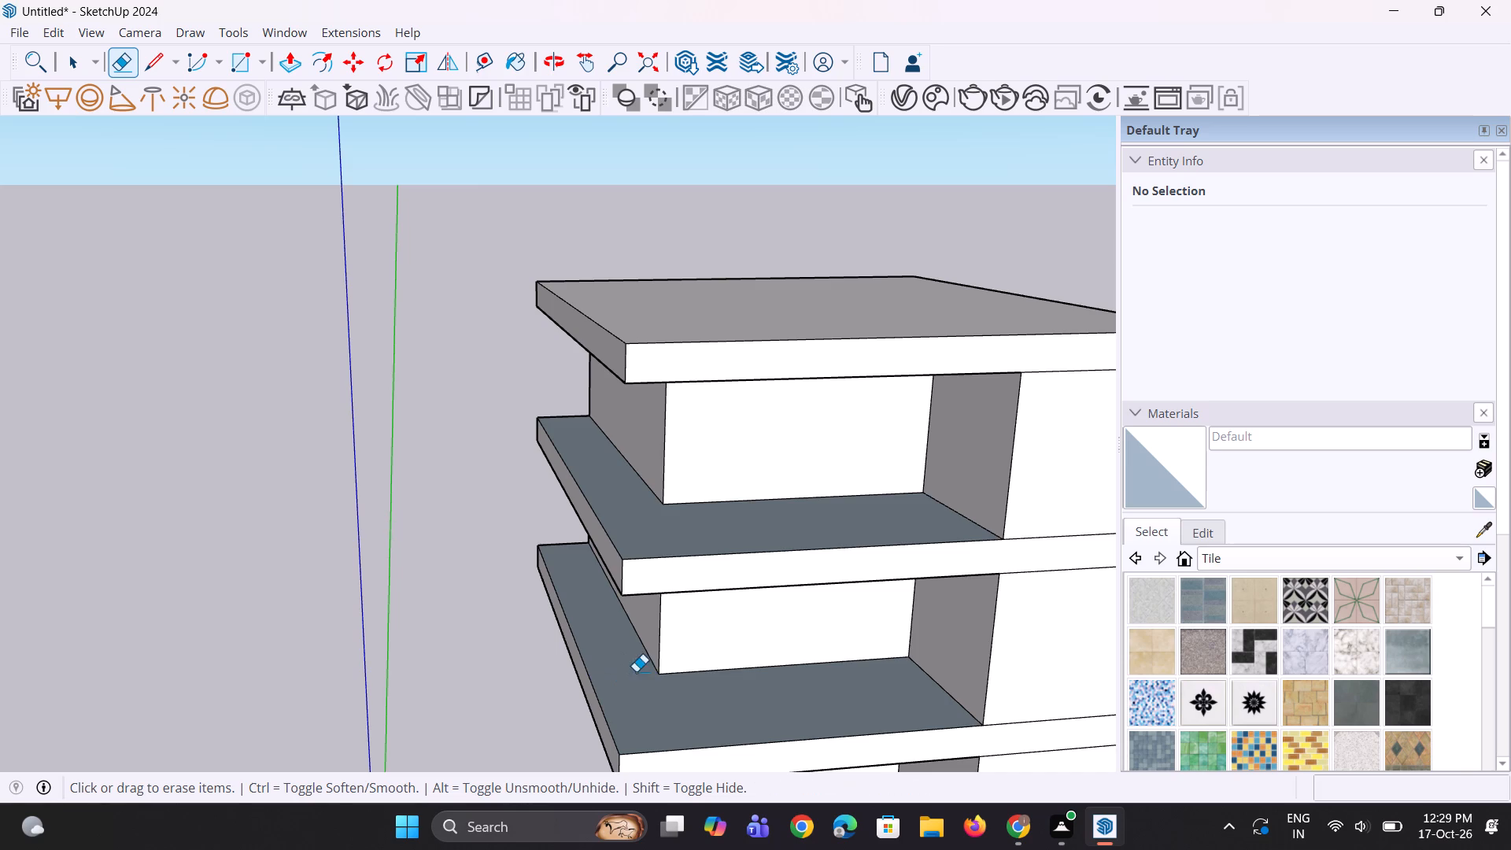
scroll(637, 663, down, 10)
middle_drag(707, 667, 690, 545)
key(space)
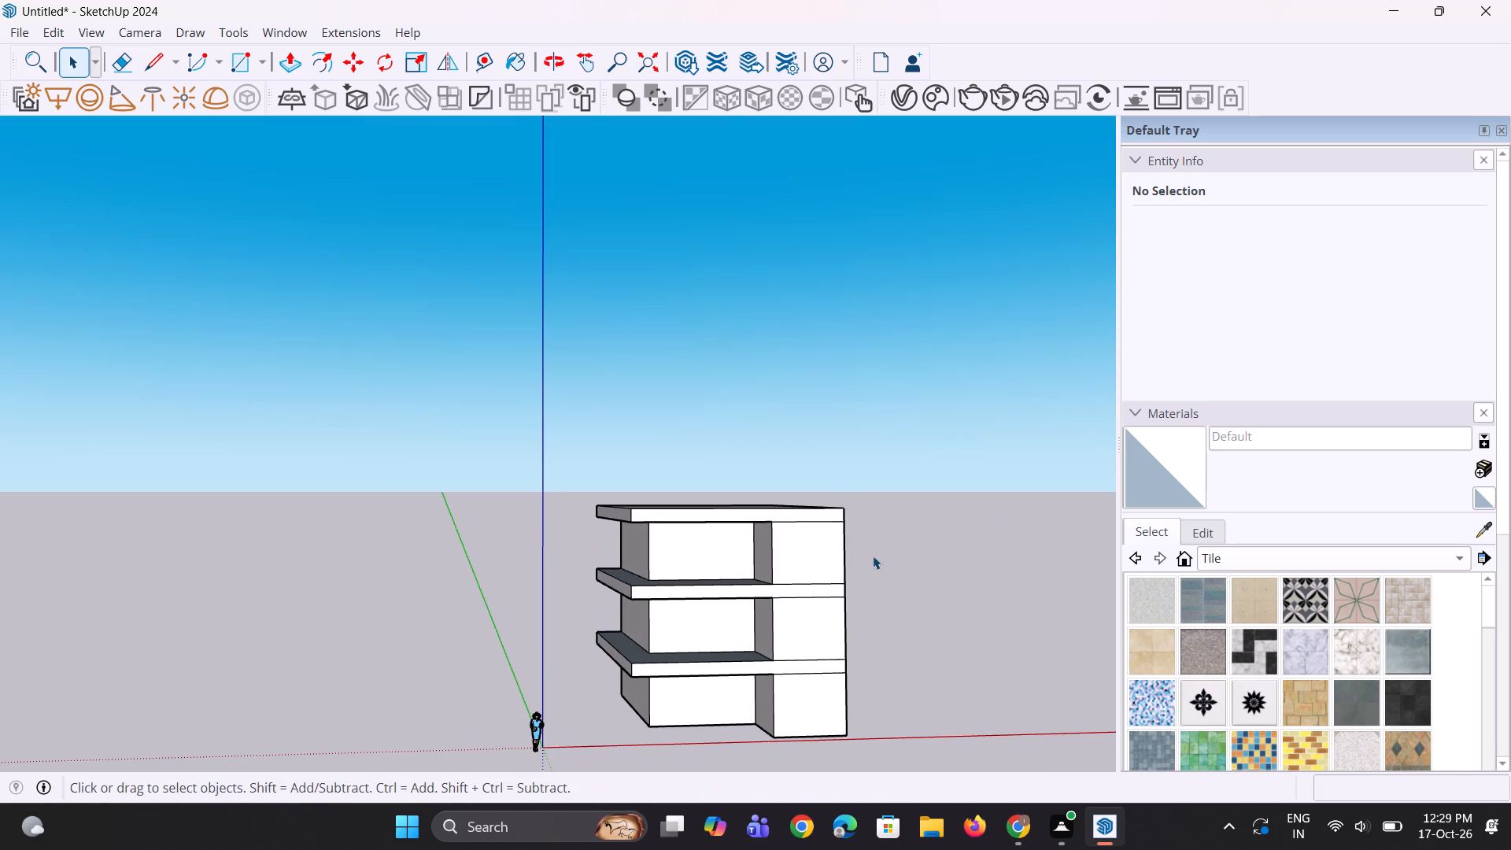
Raise the roof slab's top face by about 1' 2 3/4".
click(873, 556)
middle_drag(703, 483, 700, 558)
scroll(632, 502, down, 4)
middle_drag(645, 607, 612, 619)
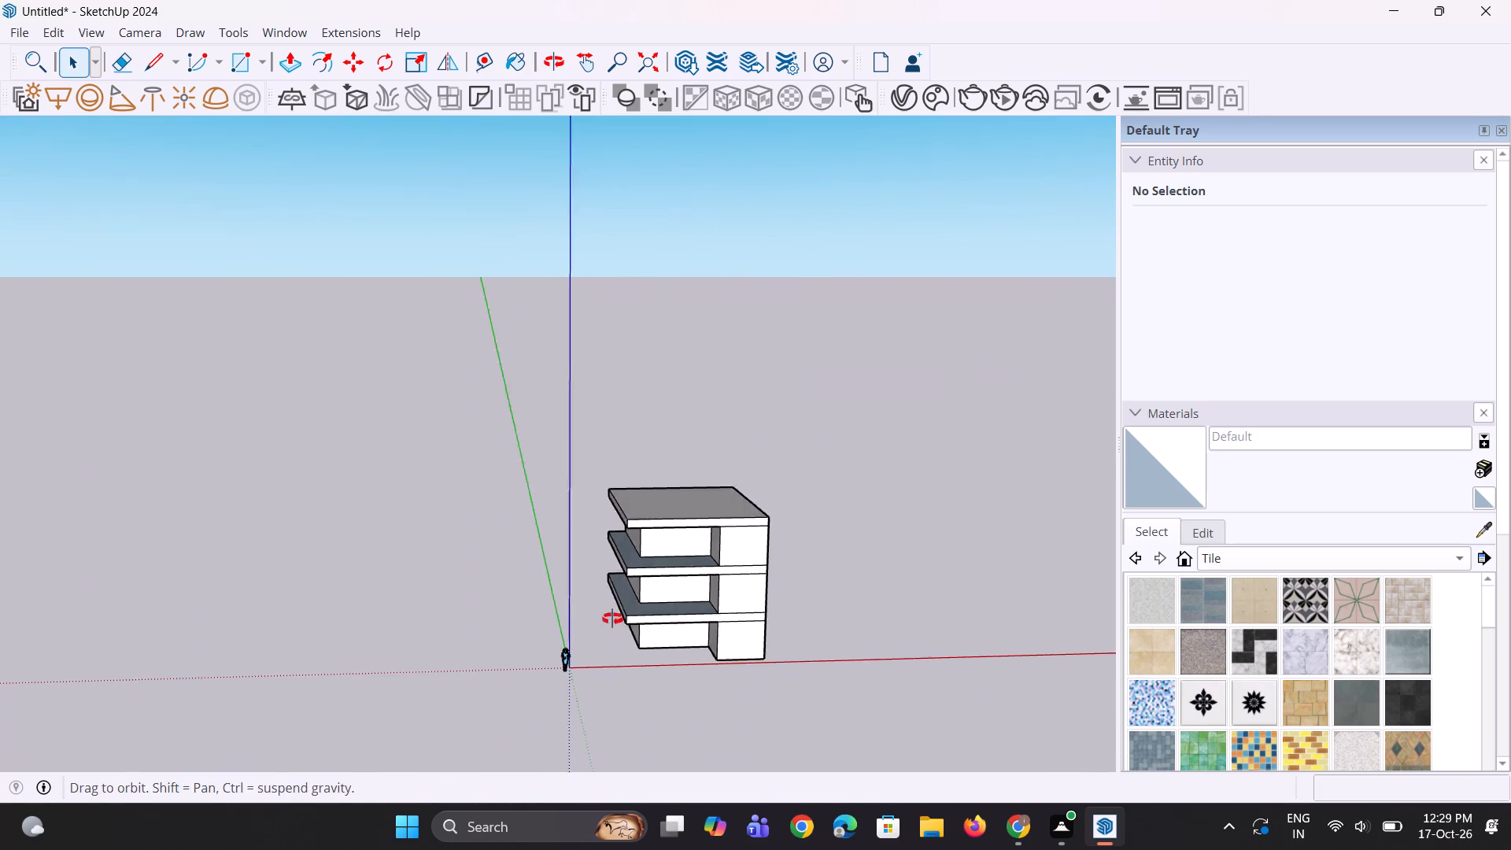
middle_drag(612, 619, 599, 613)
scroll(613, 537, up, 6)
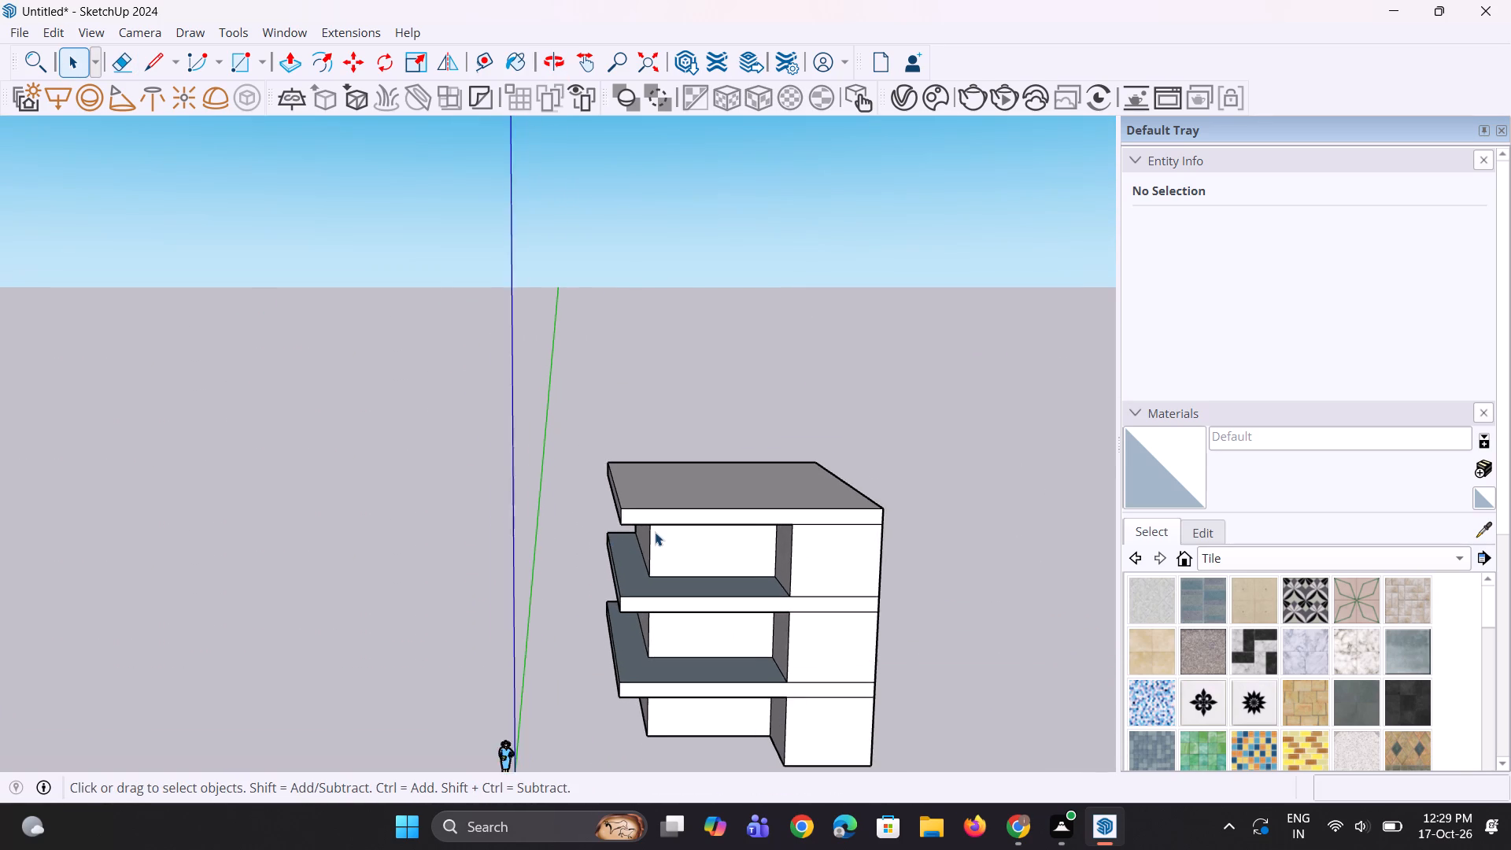
middle_drag(668, 552, 659, 623)
key(p)
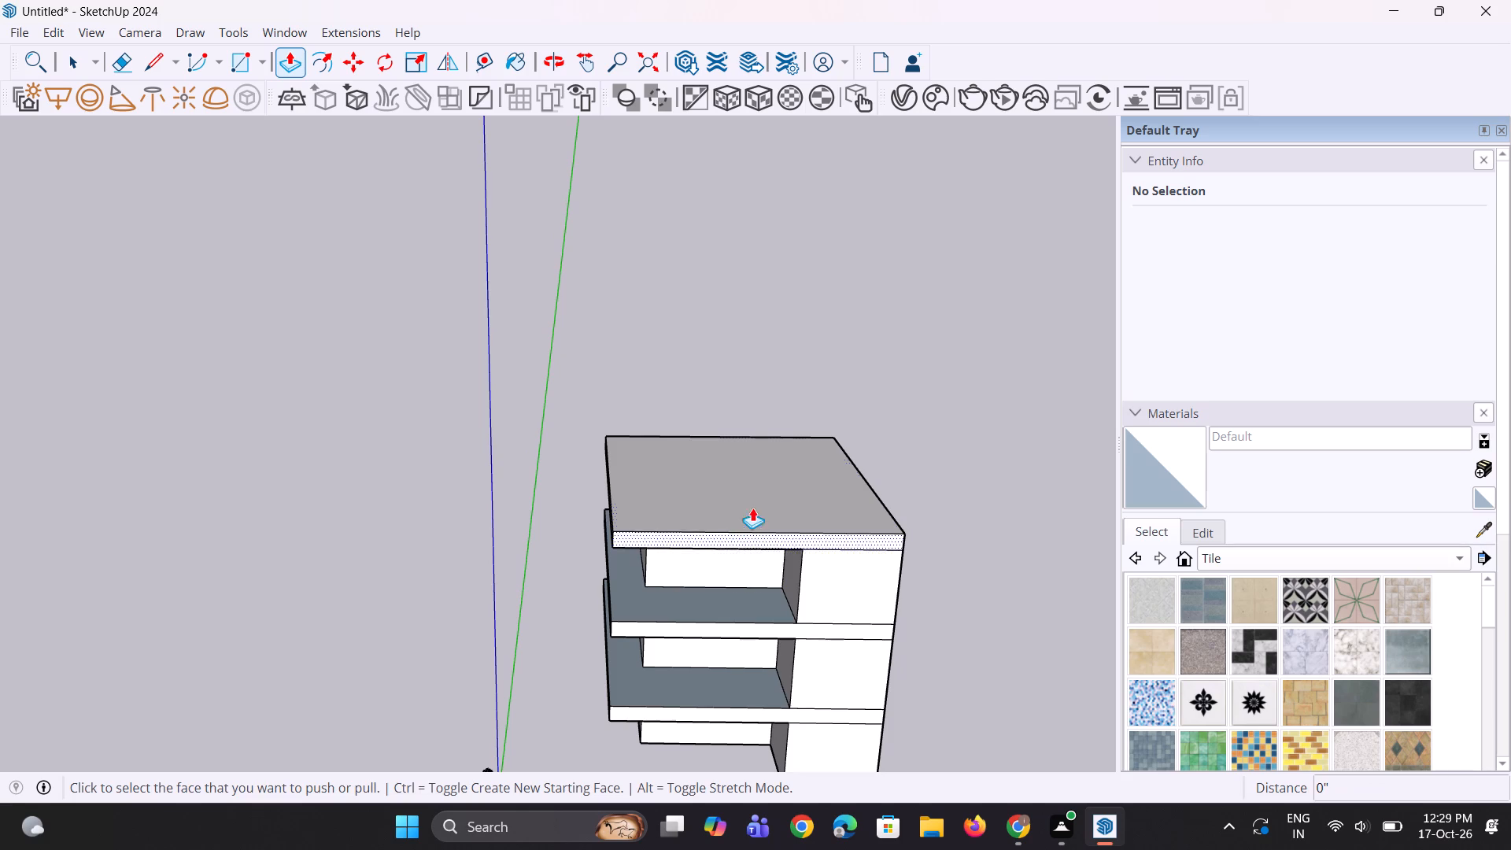
click(754, 504)
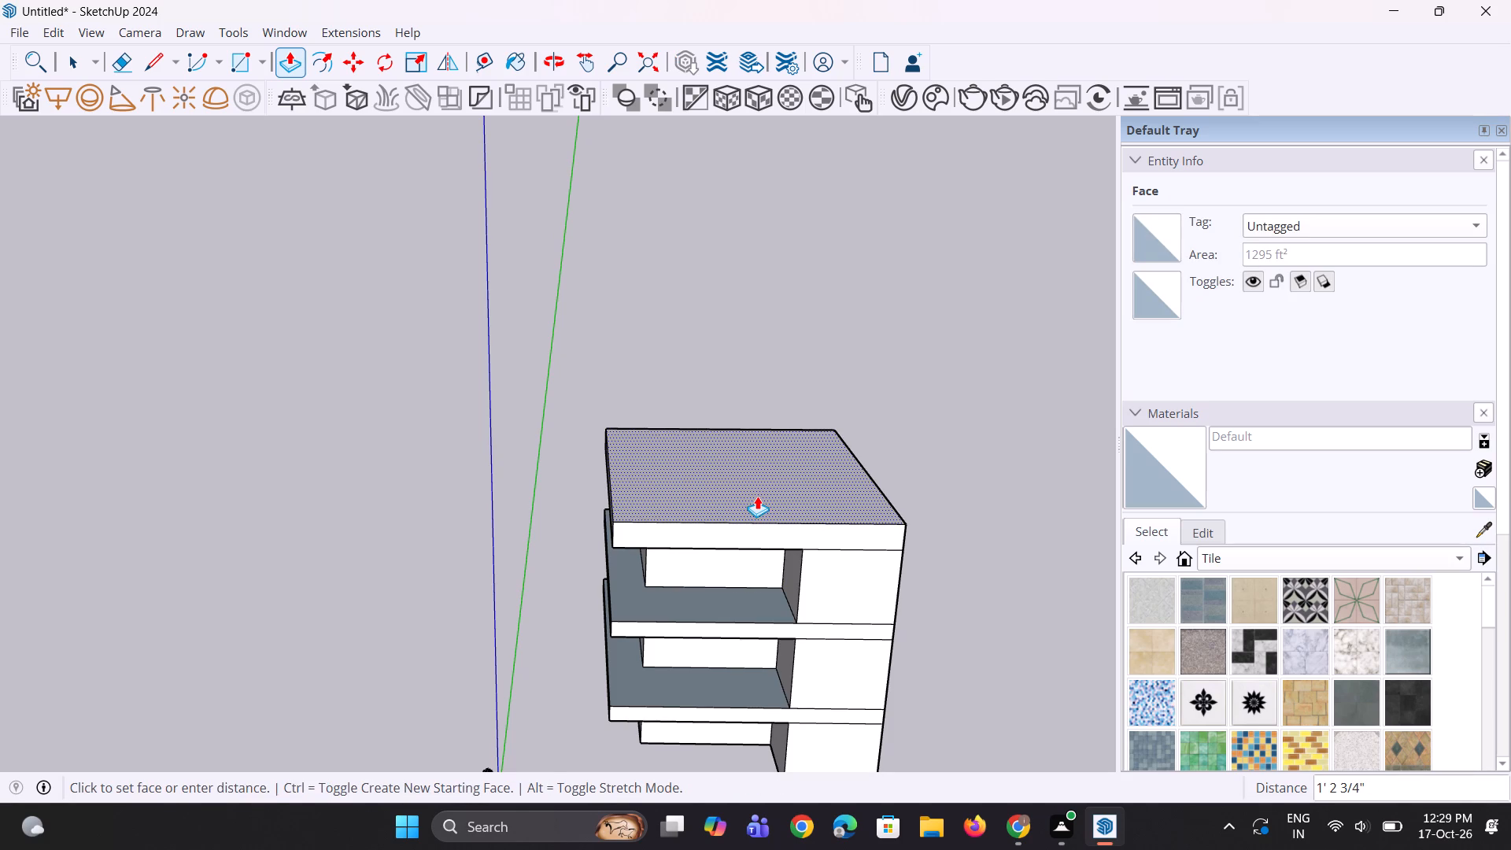
click(757, 496)
Raise the roof slab's top face by a further 1' 6".
middle_drag(796, 607, 723, 534)
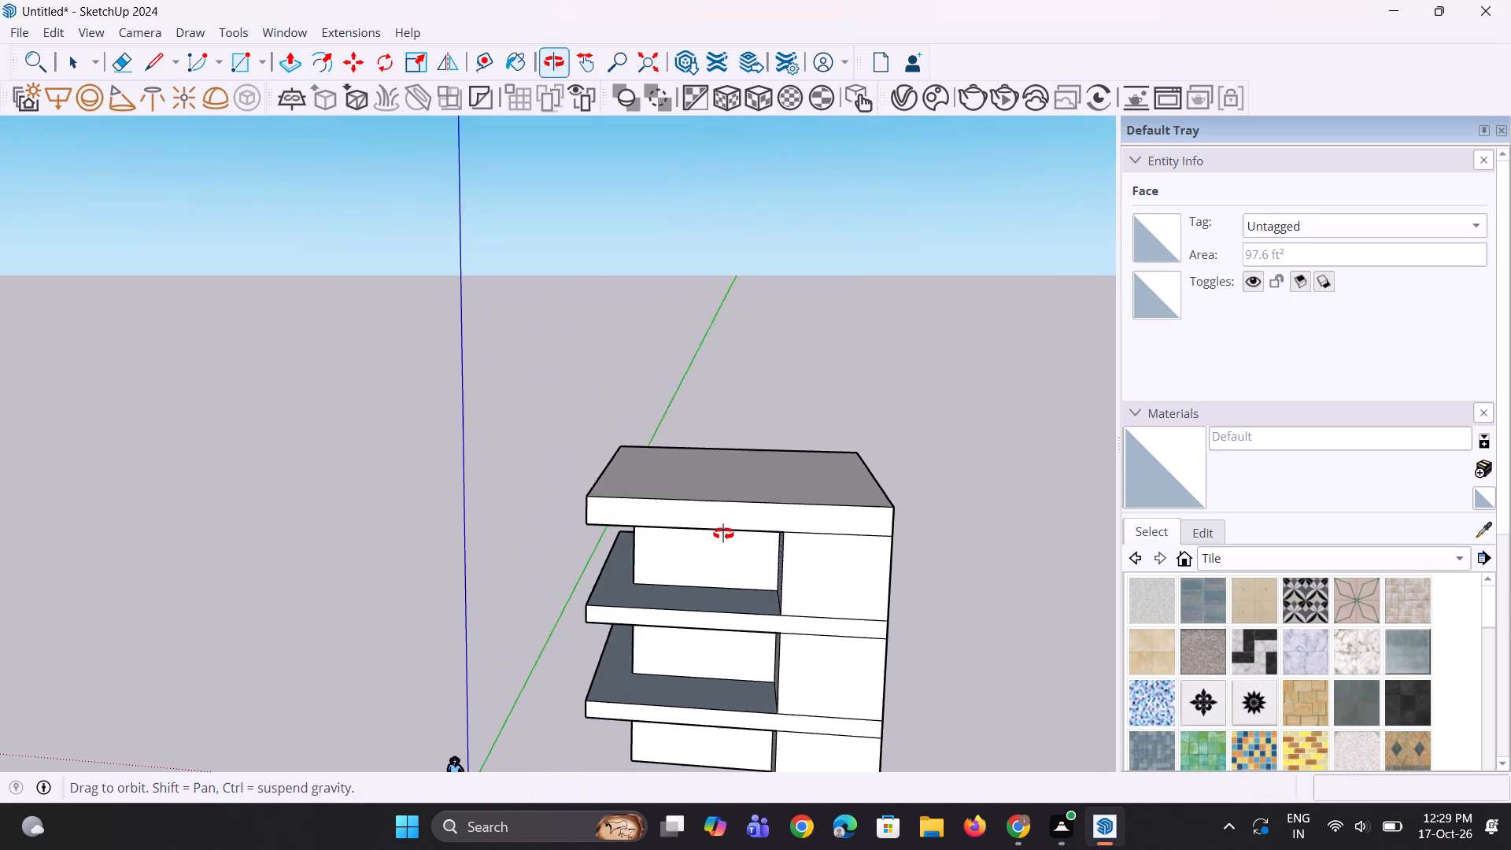
middle_drag(723, 534, 769, 571)
click(770, 507)
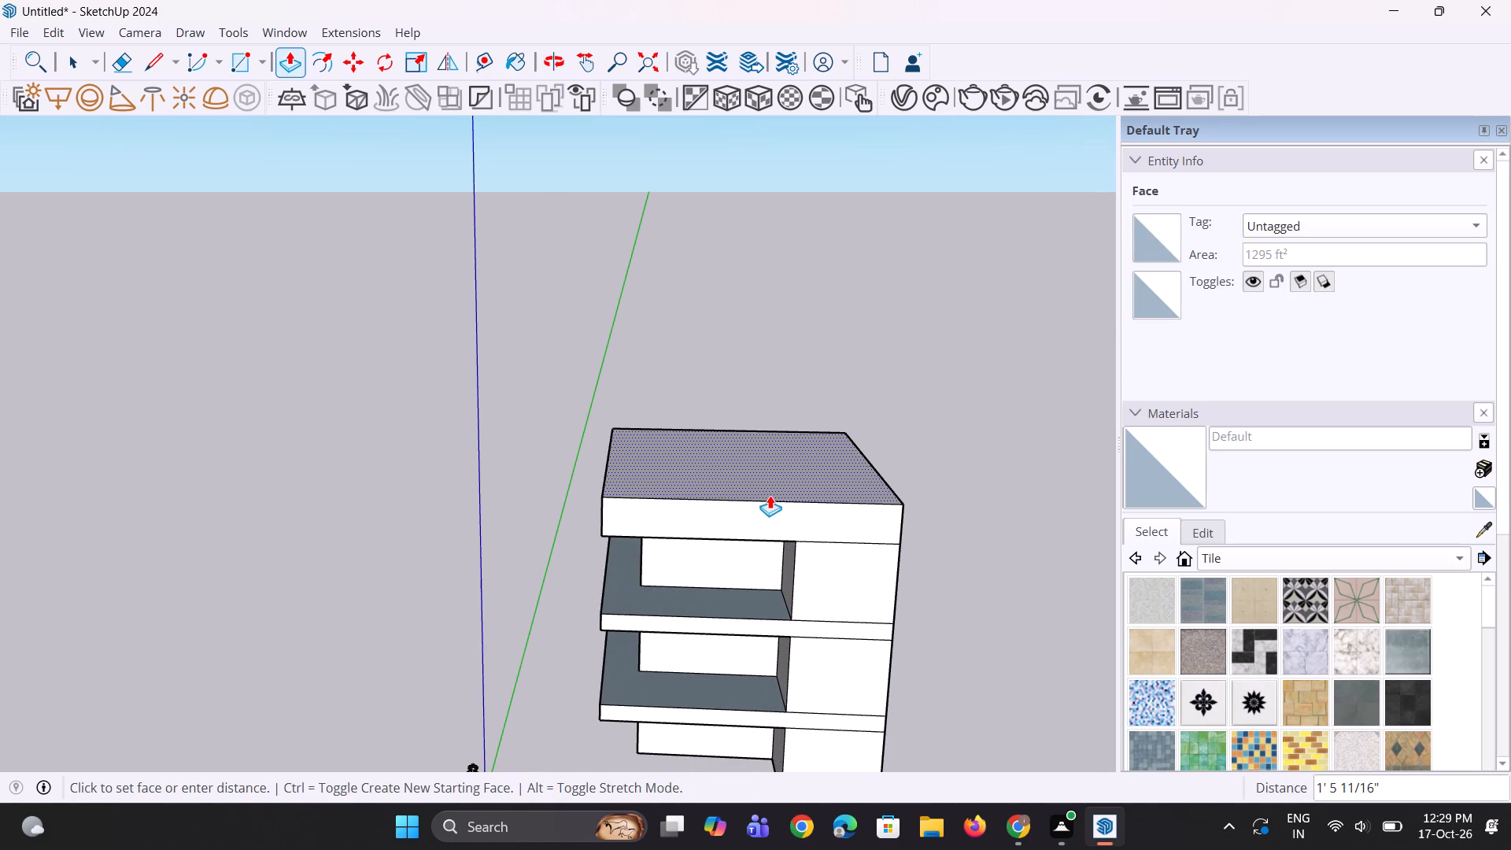
click(774, 496)
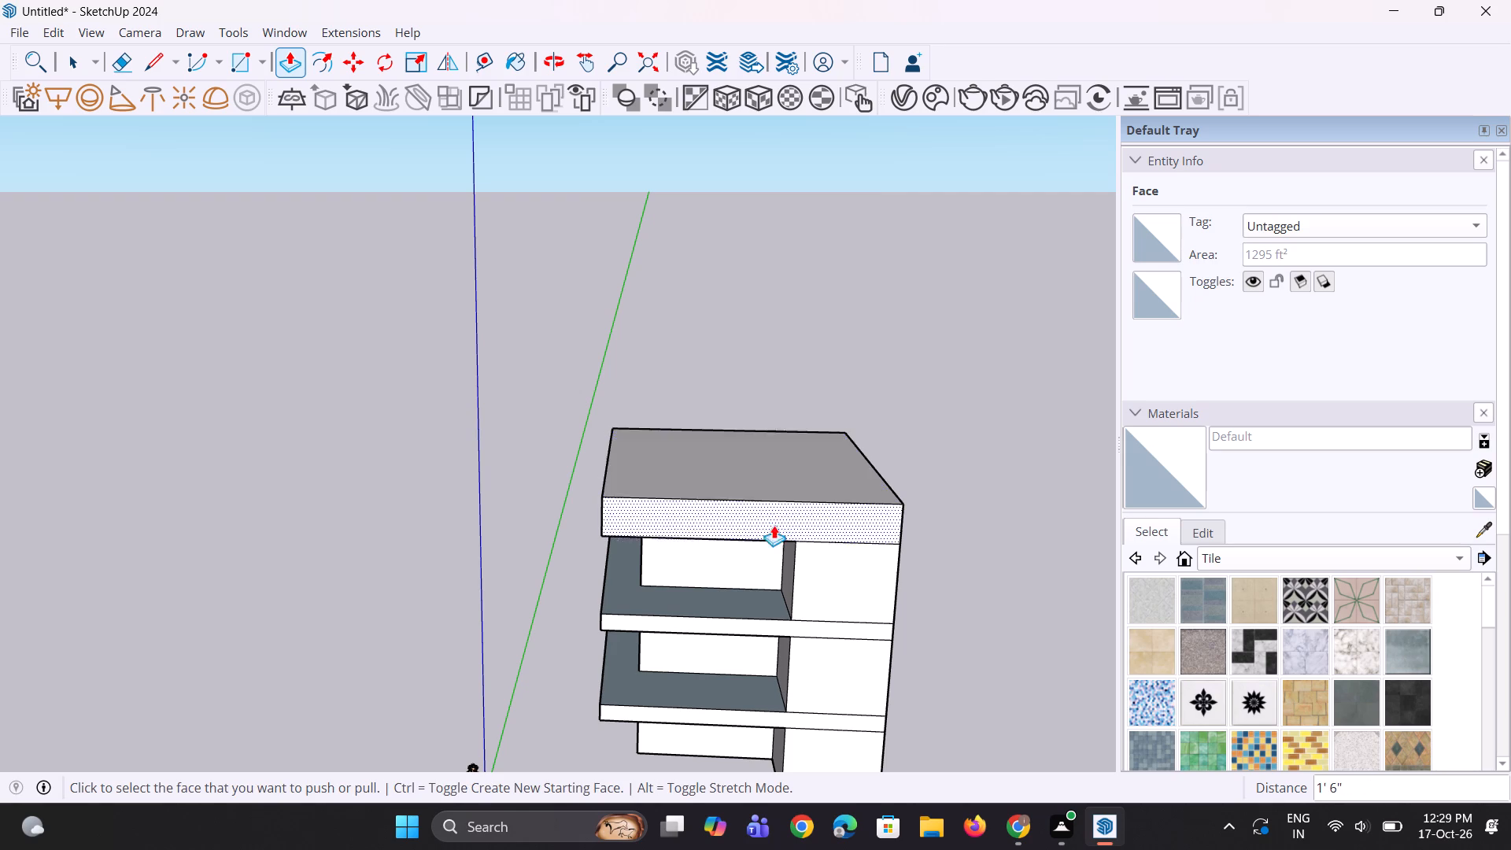
scroll(791, 556, down, 5)
middle_drag(787, 555, 799, 593)
key(space)
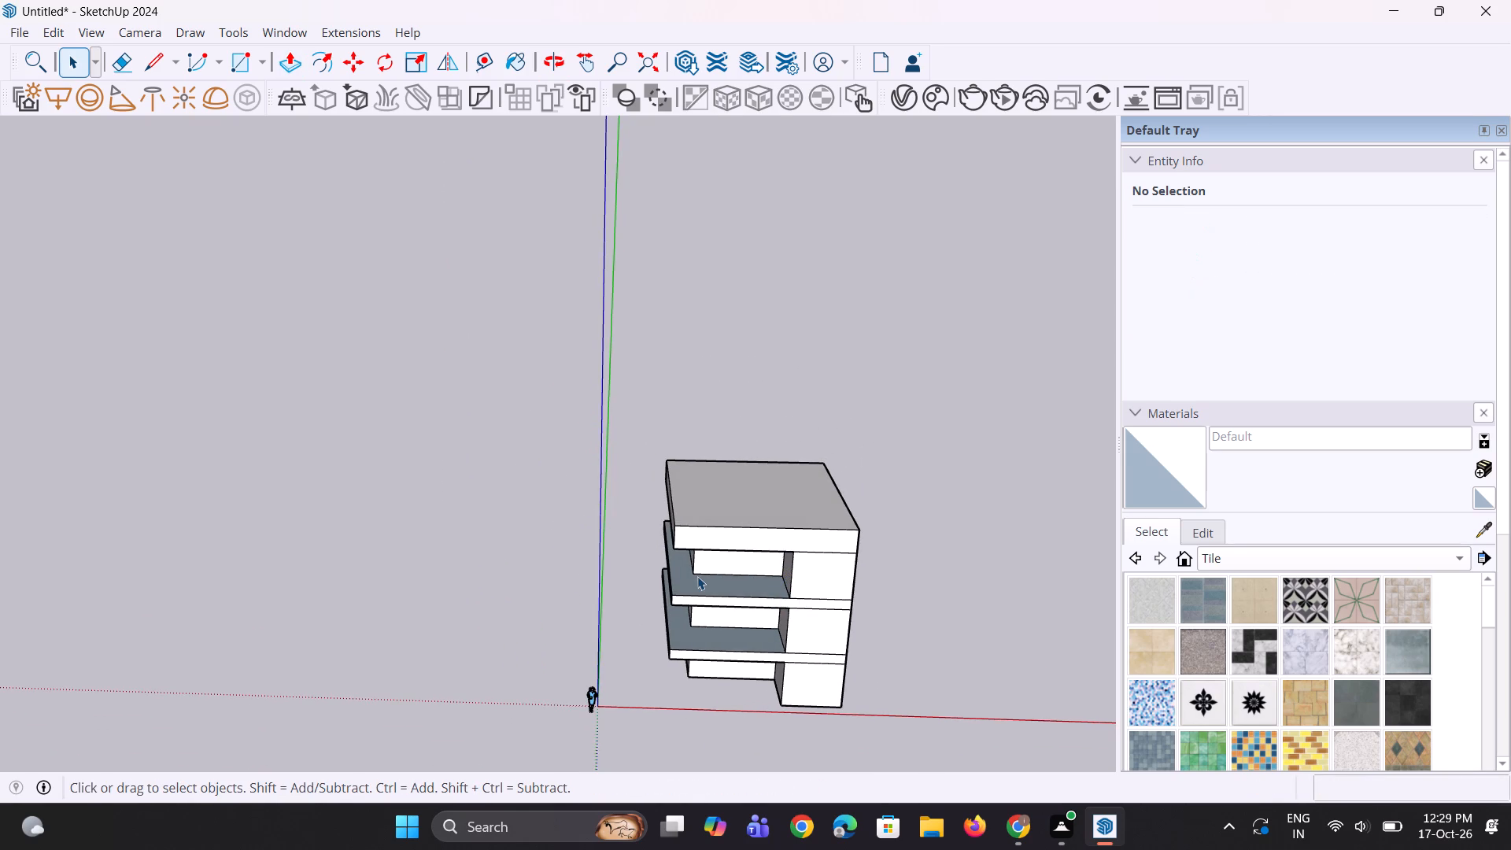
Examine the building mass and its projecting slabs from several angles and distances.
scroll(697, 576, down, 4)
middle_drag(684, 641, 638, 634)
scroll(629, 556, up, 3)
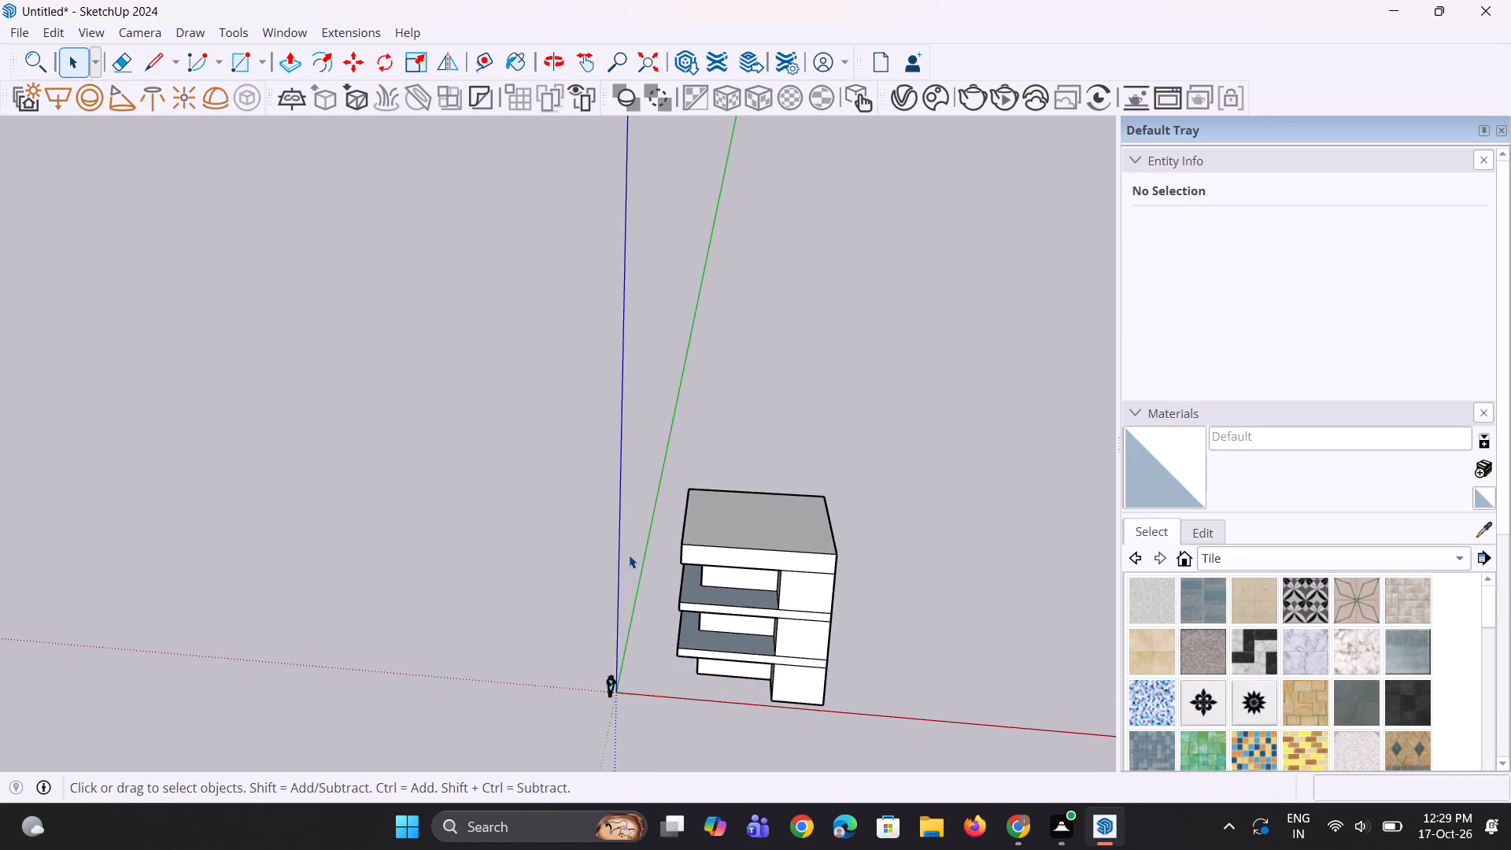
scroll(697, 554, up, 3)
scroll(624, 553, down, 9)
middle_drag(724, 641, 673, 564)
scroll(695, 576, up, 3)
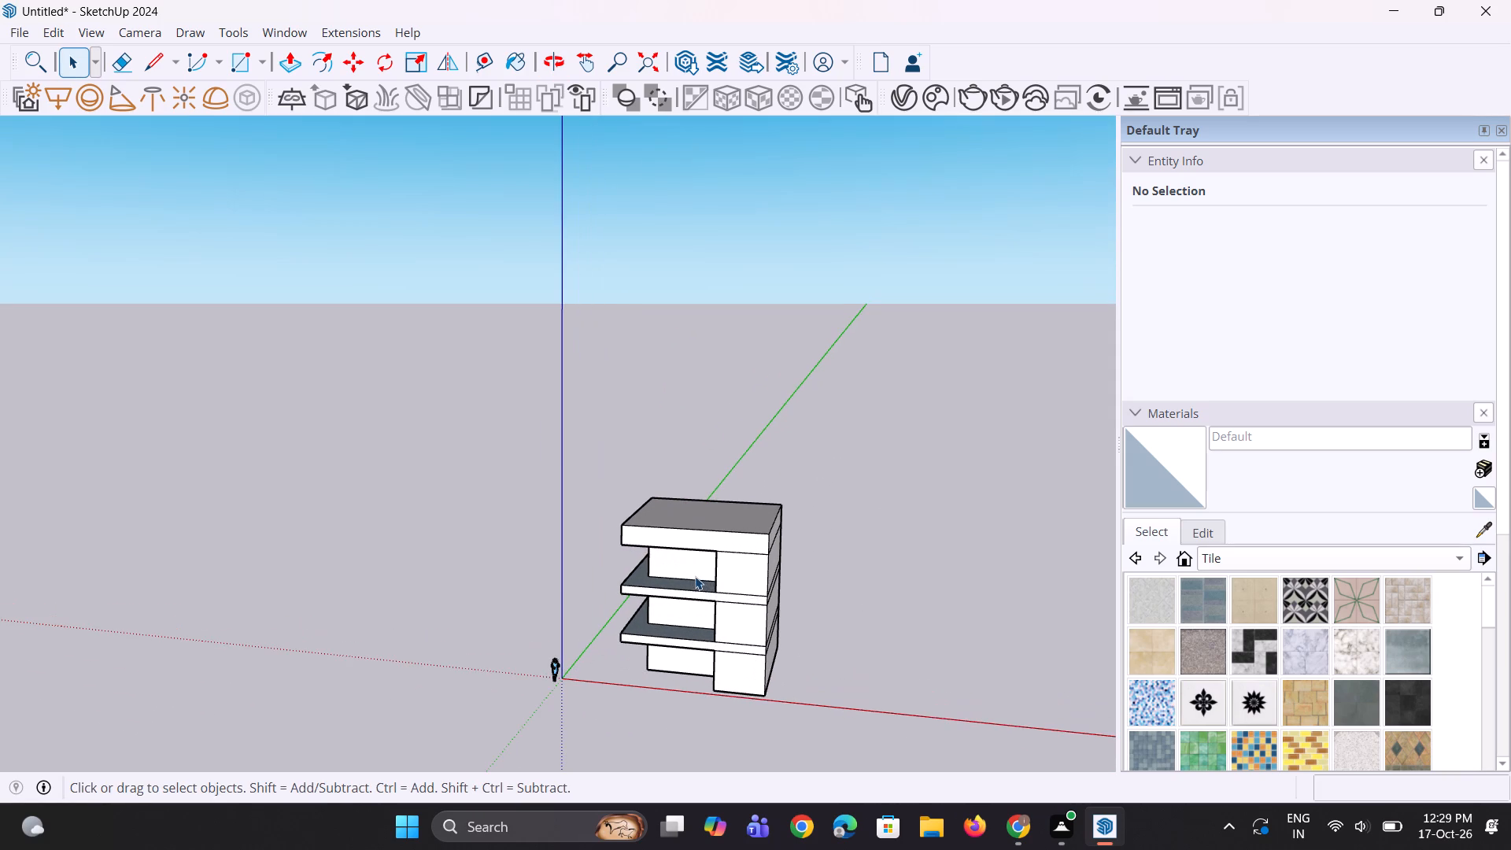
scroll(726, 633, up, 3)
scroll(722, 617, down, 3)
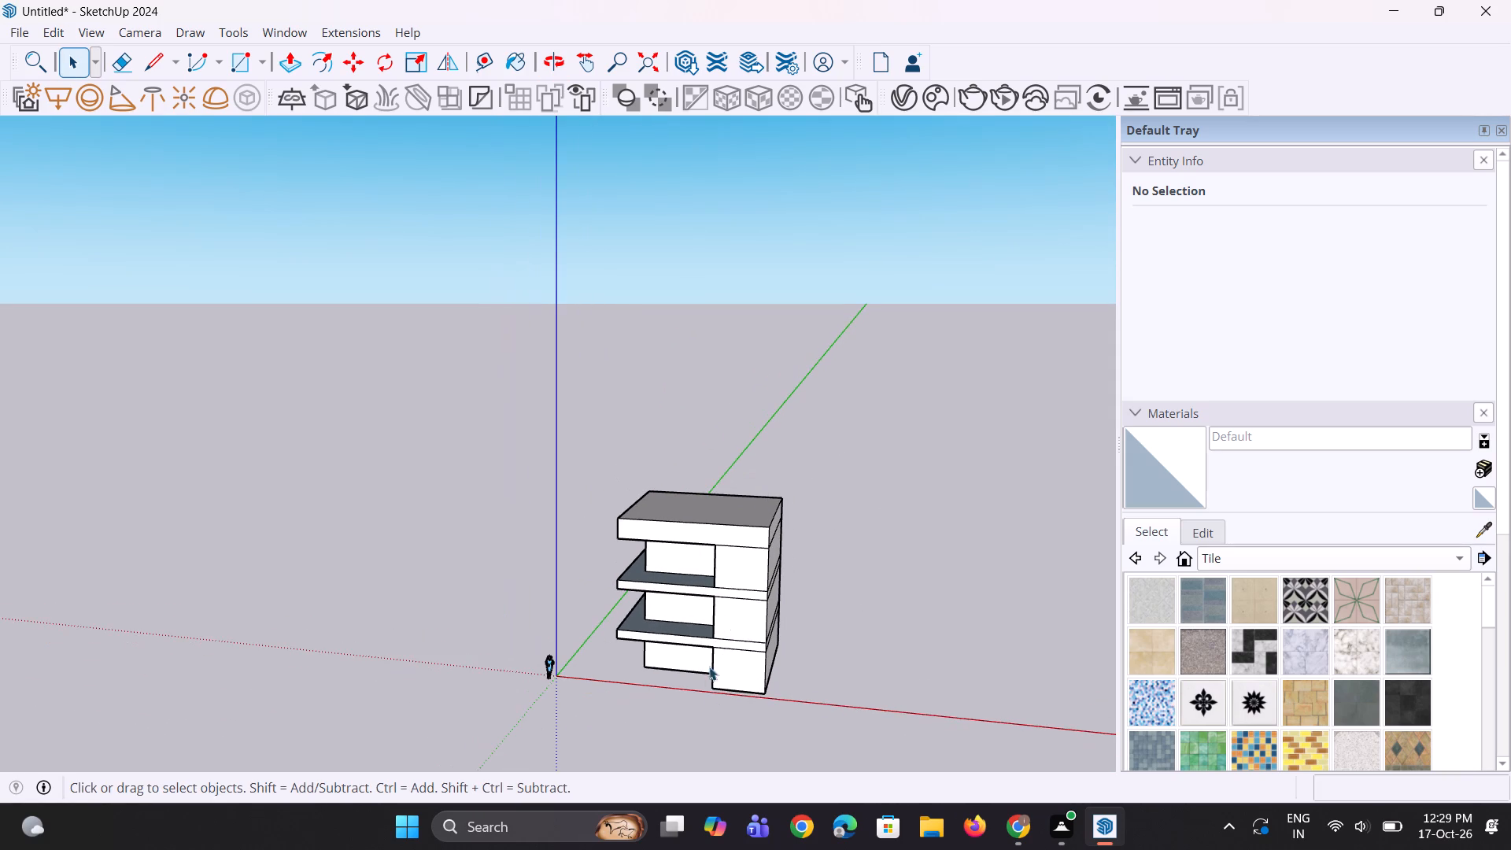
Erase the two intermediate slab bands' horizontal edges across the full-height front bay, keeping the roof slab's lower edge.
middle_drag(752, 642, 776, 571)
scroll(741, 608, up, 6)
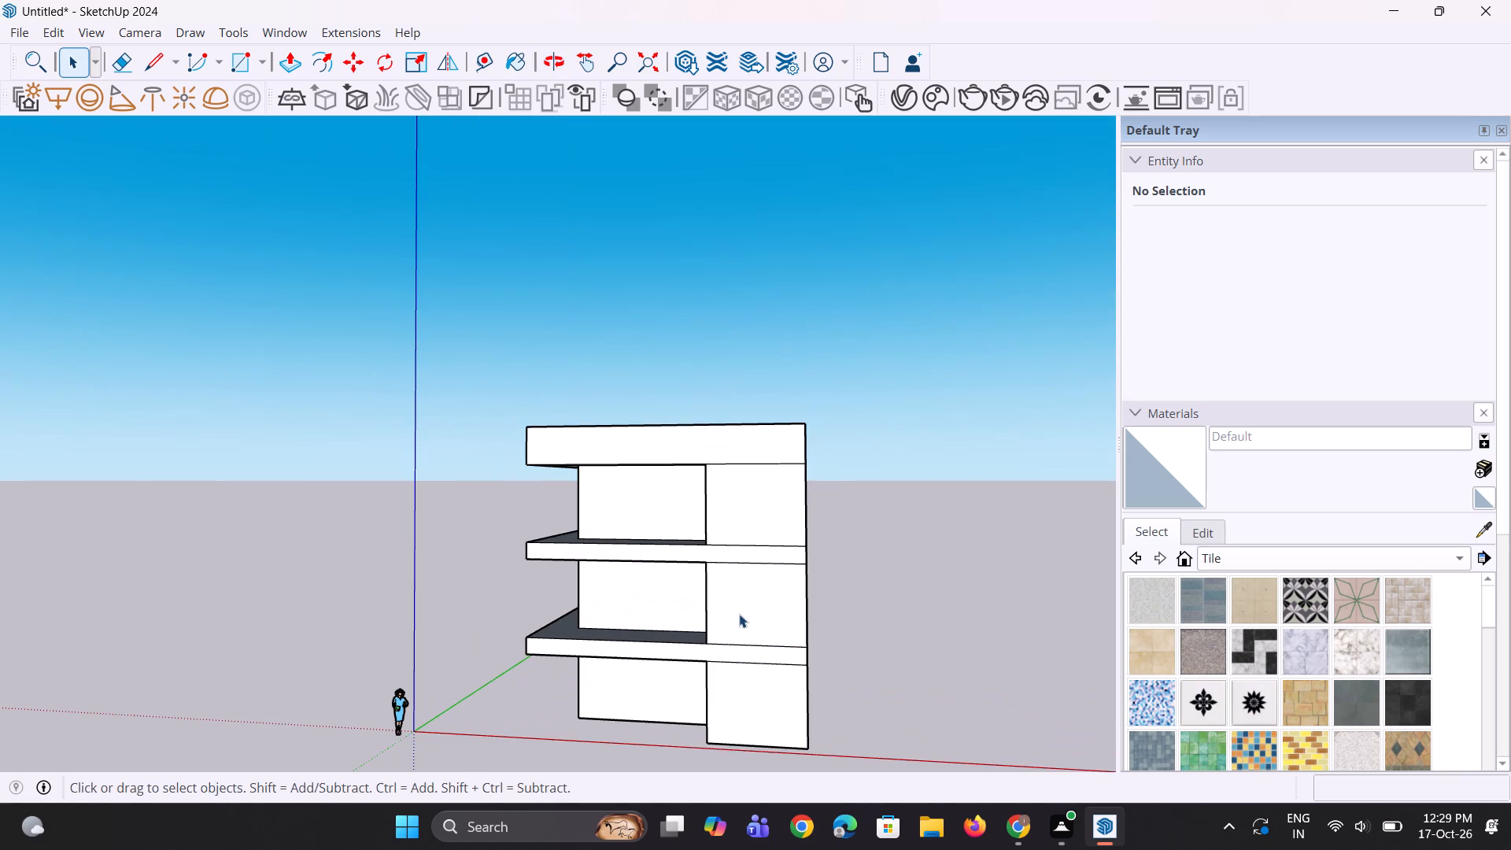
key(e)
drag(769, 540, 773, 666)
scroll(741, 657, down, 4)
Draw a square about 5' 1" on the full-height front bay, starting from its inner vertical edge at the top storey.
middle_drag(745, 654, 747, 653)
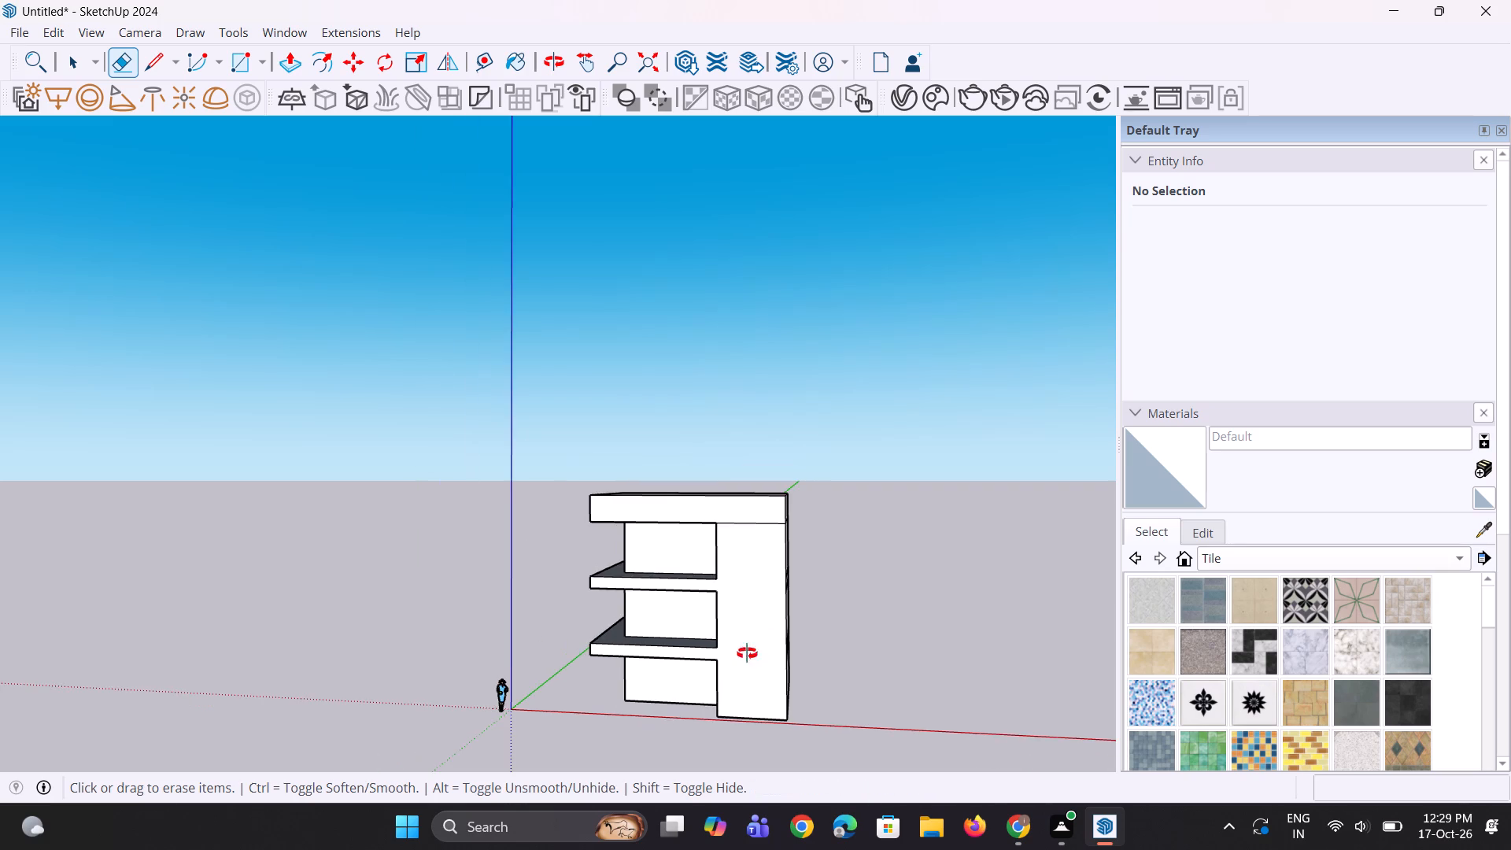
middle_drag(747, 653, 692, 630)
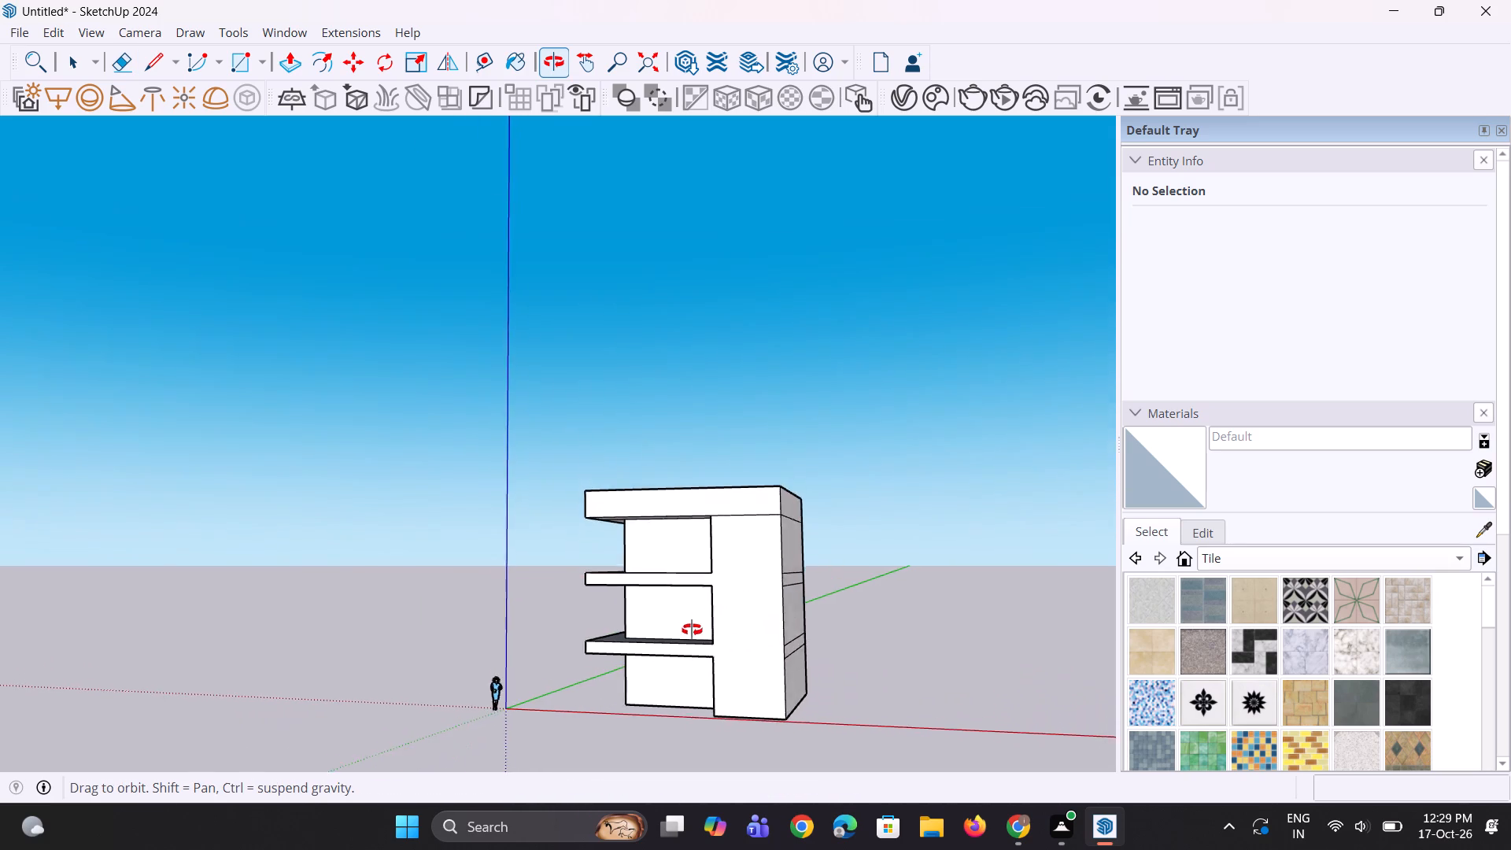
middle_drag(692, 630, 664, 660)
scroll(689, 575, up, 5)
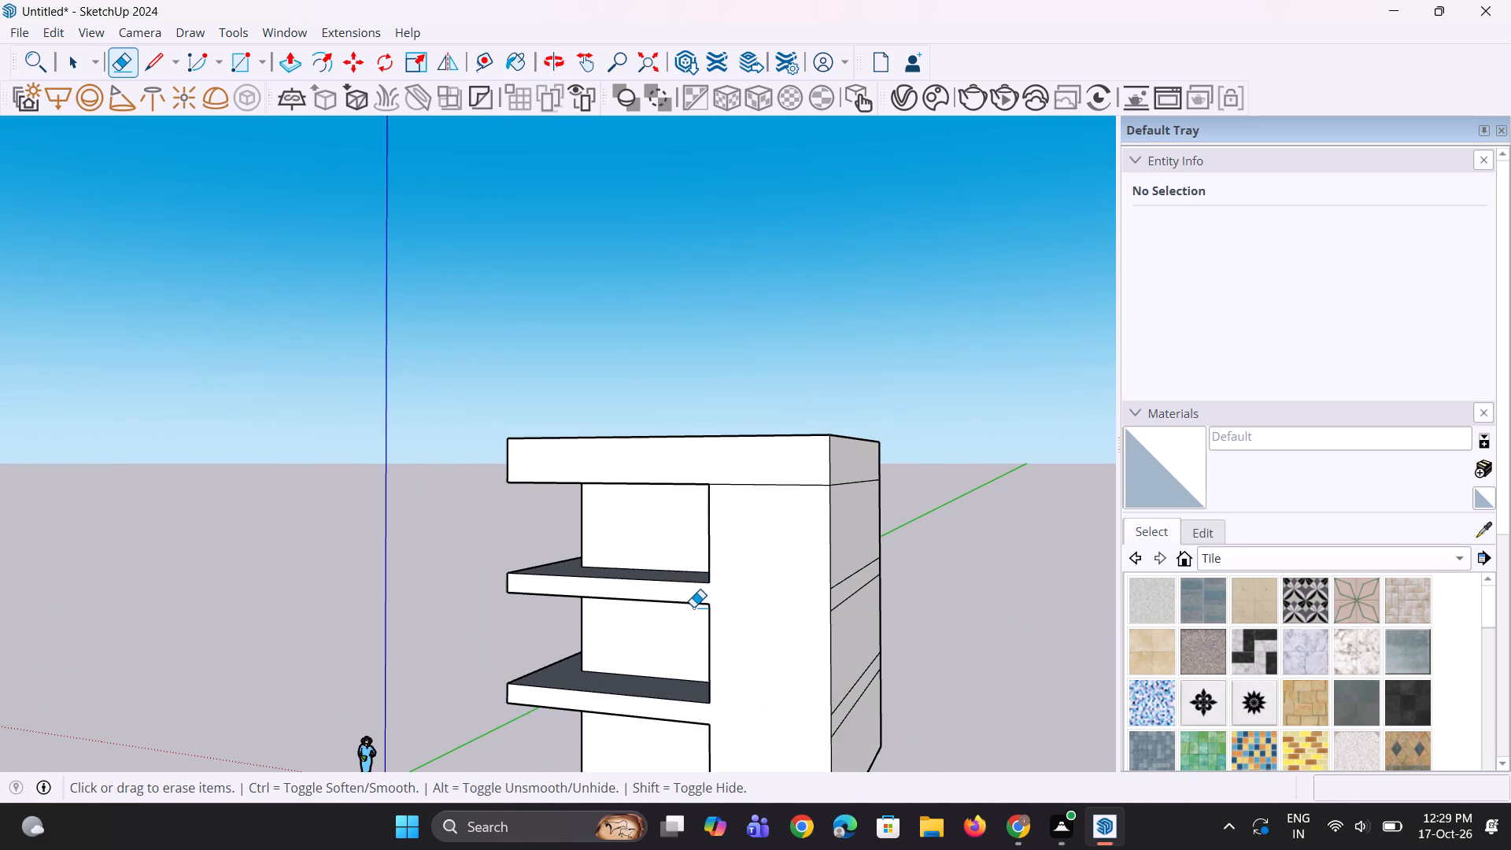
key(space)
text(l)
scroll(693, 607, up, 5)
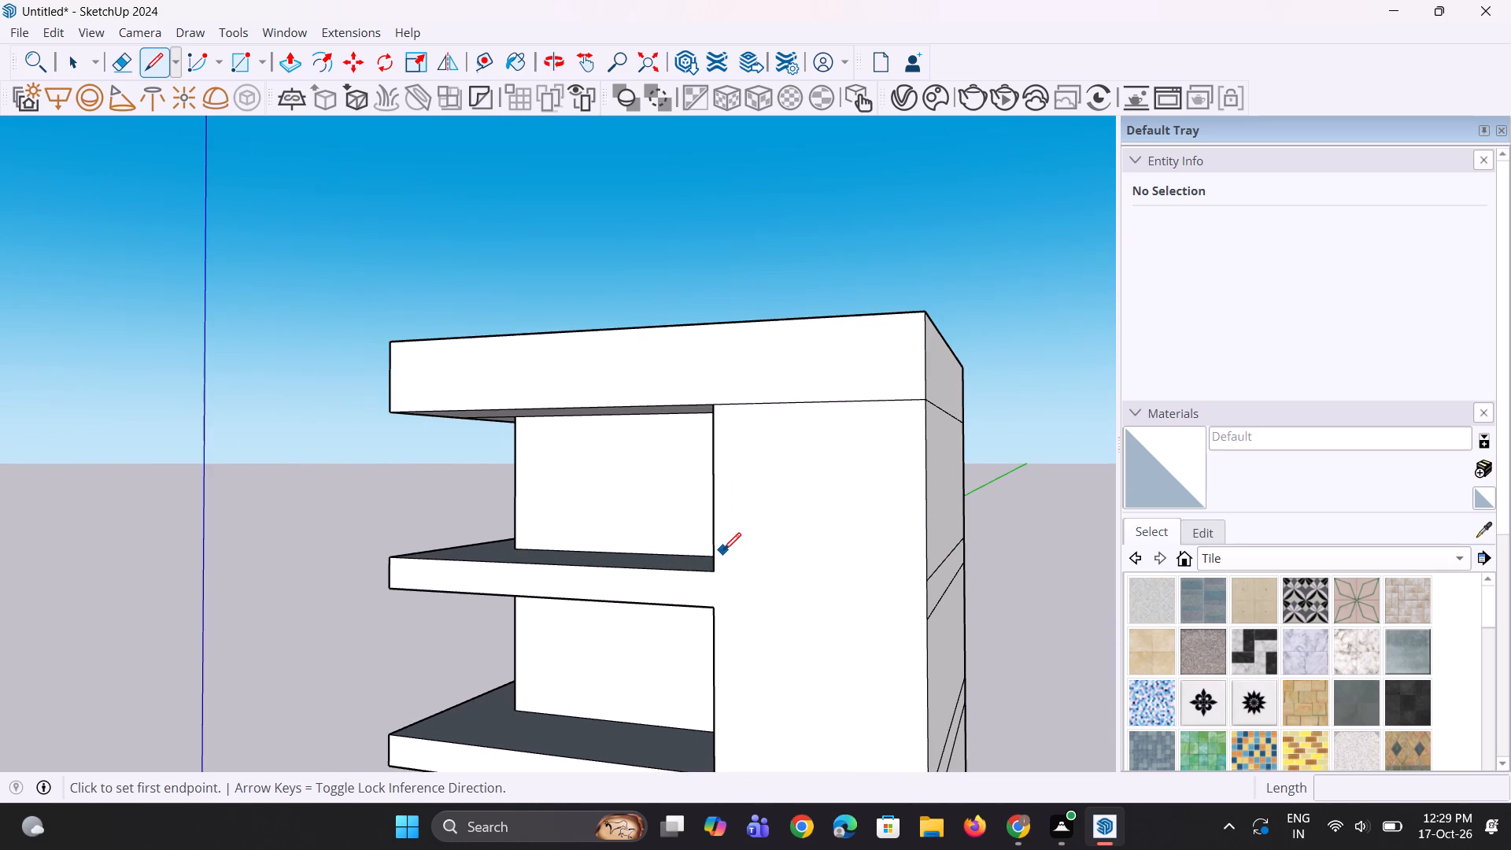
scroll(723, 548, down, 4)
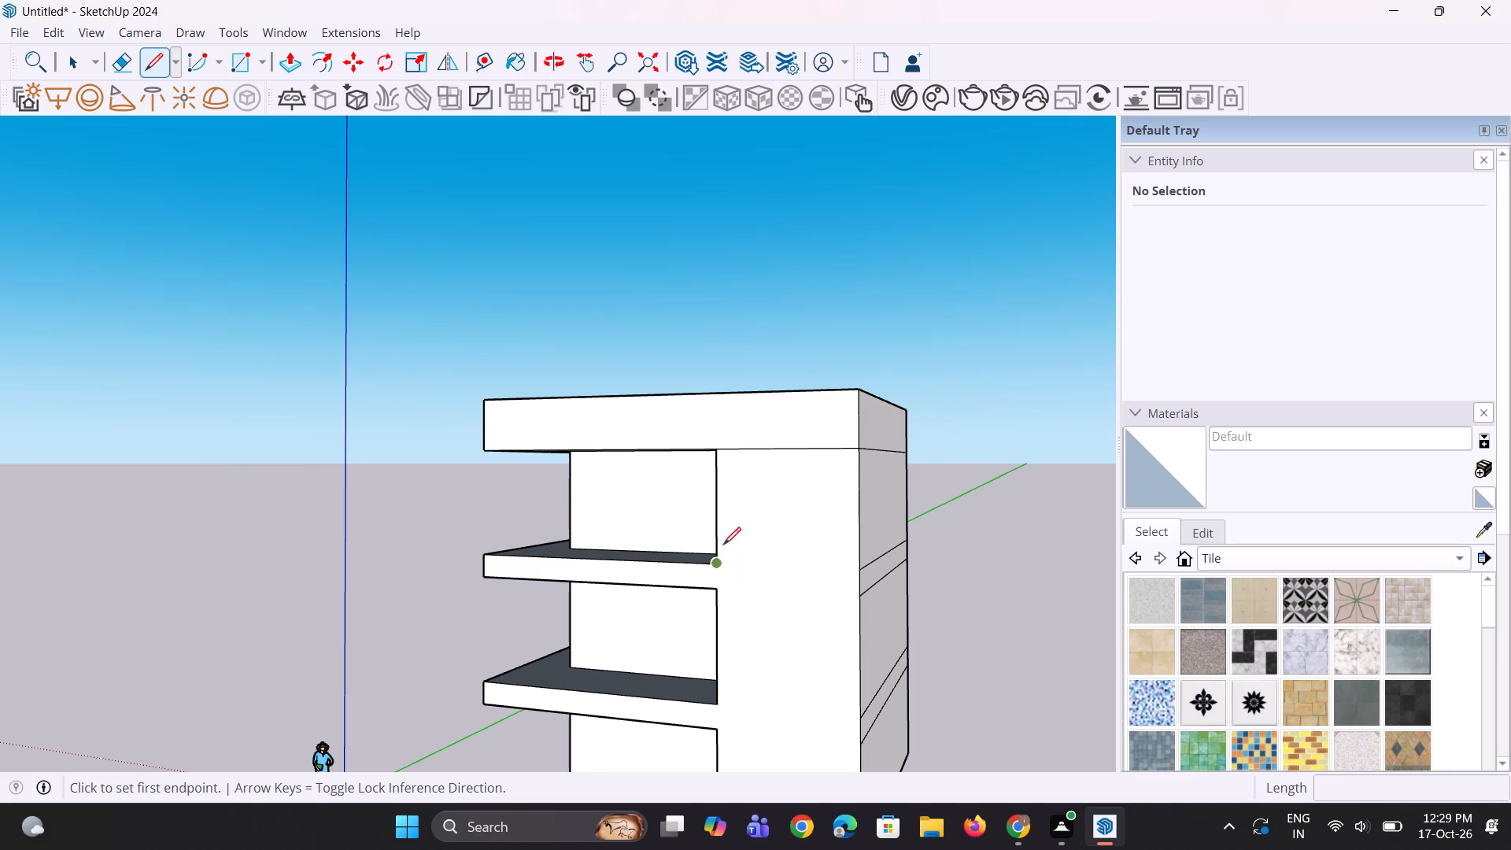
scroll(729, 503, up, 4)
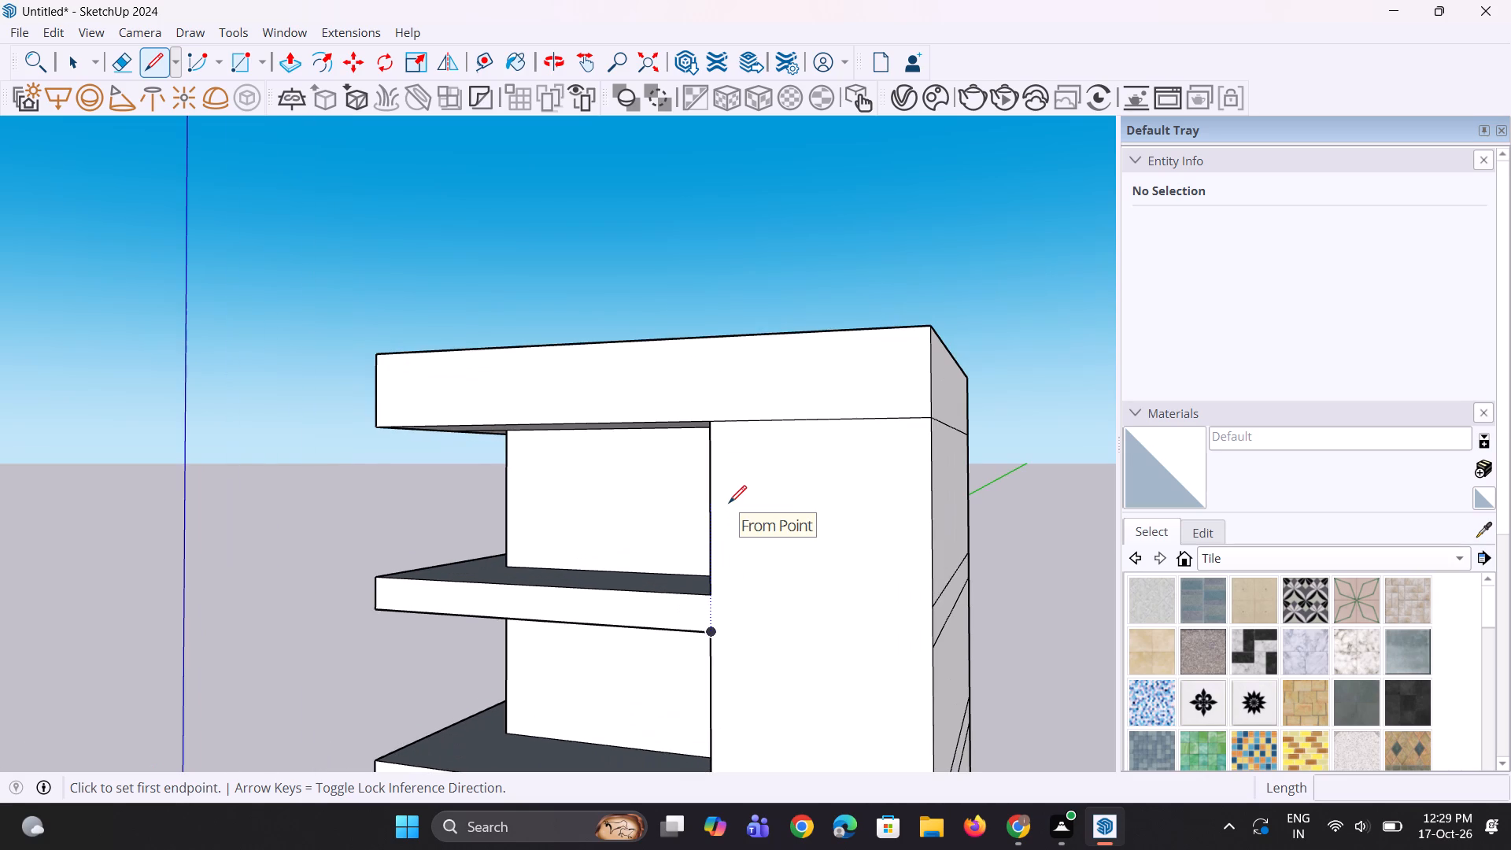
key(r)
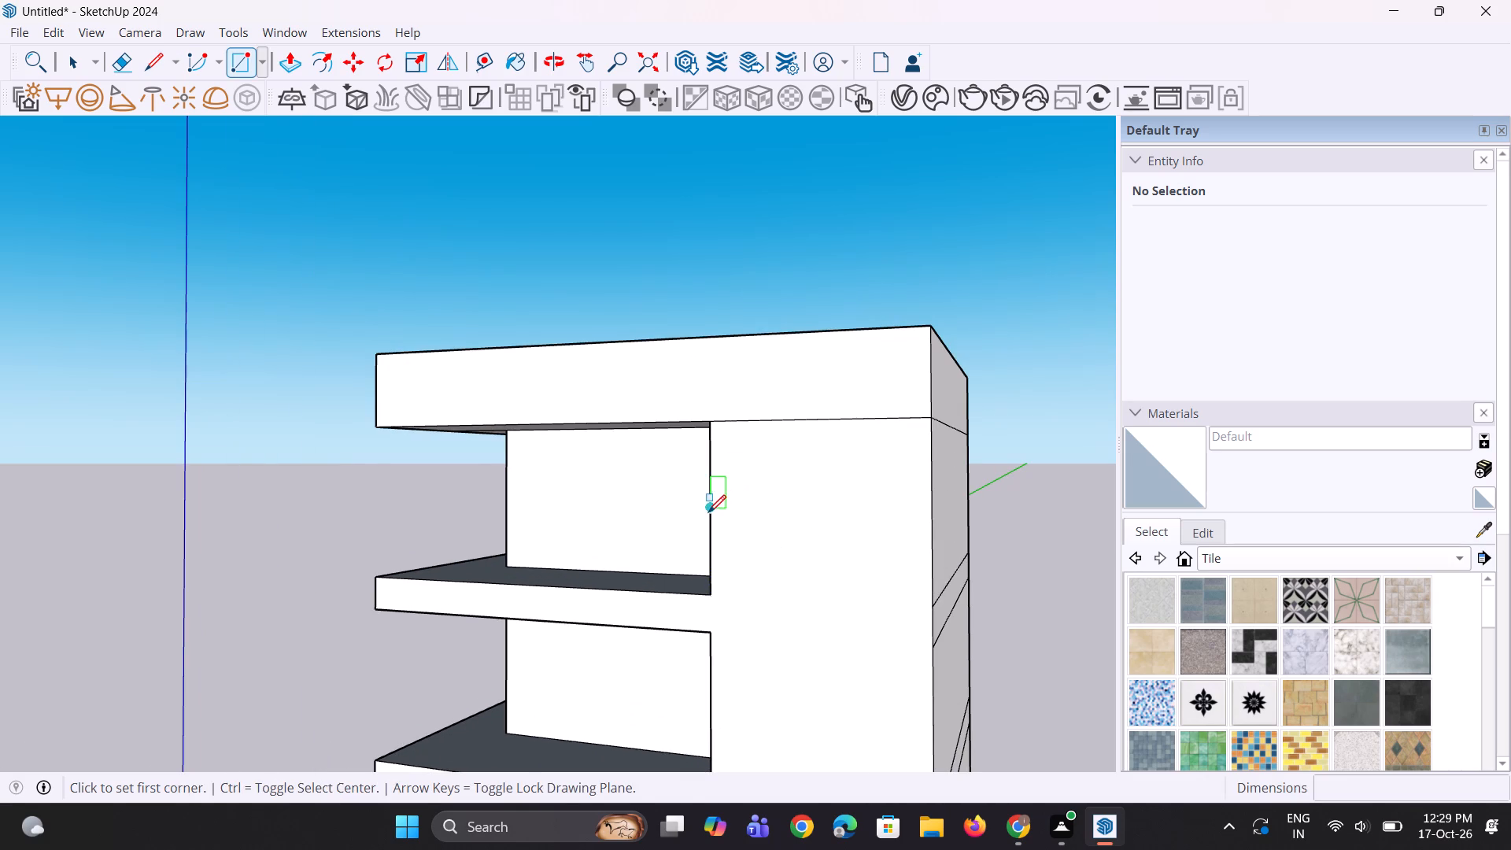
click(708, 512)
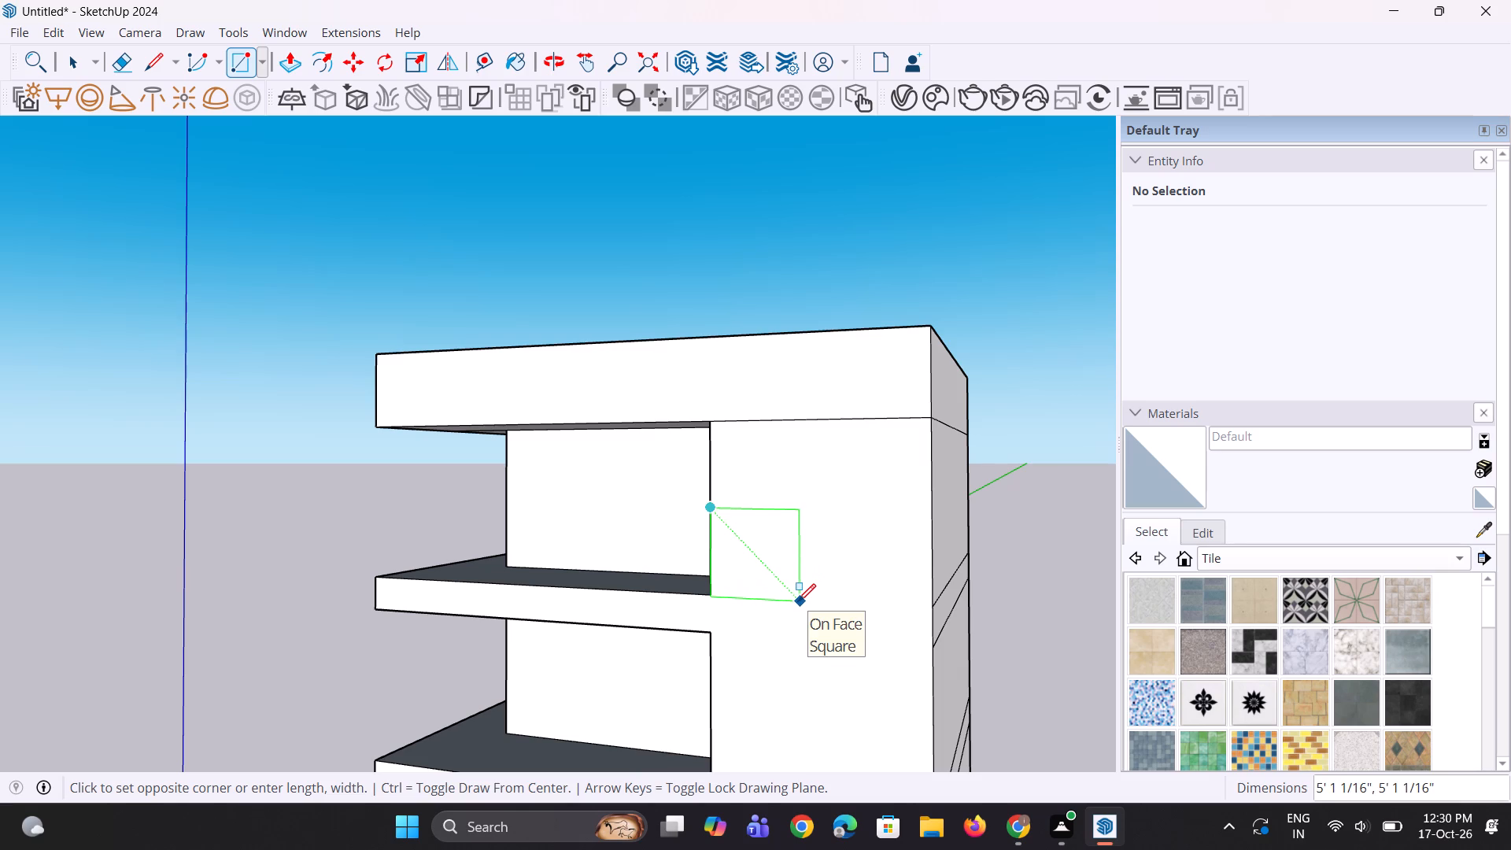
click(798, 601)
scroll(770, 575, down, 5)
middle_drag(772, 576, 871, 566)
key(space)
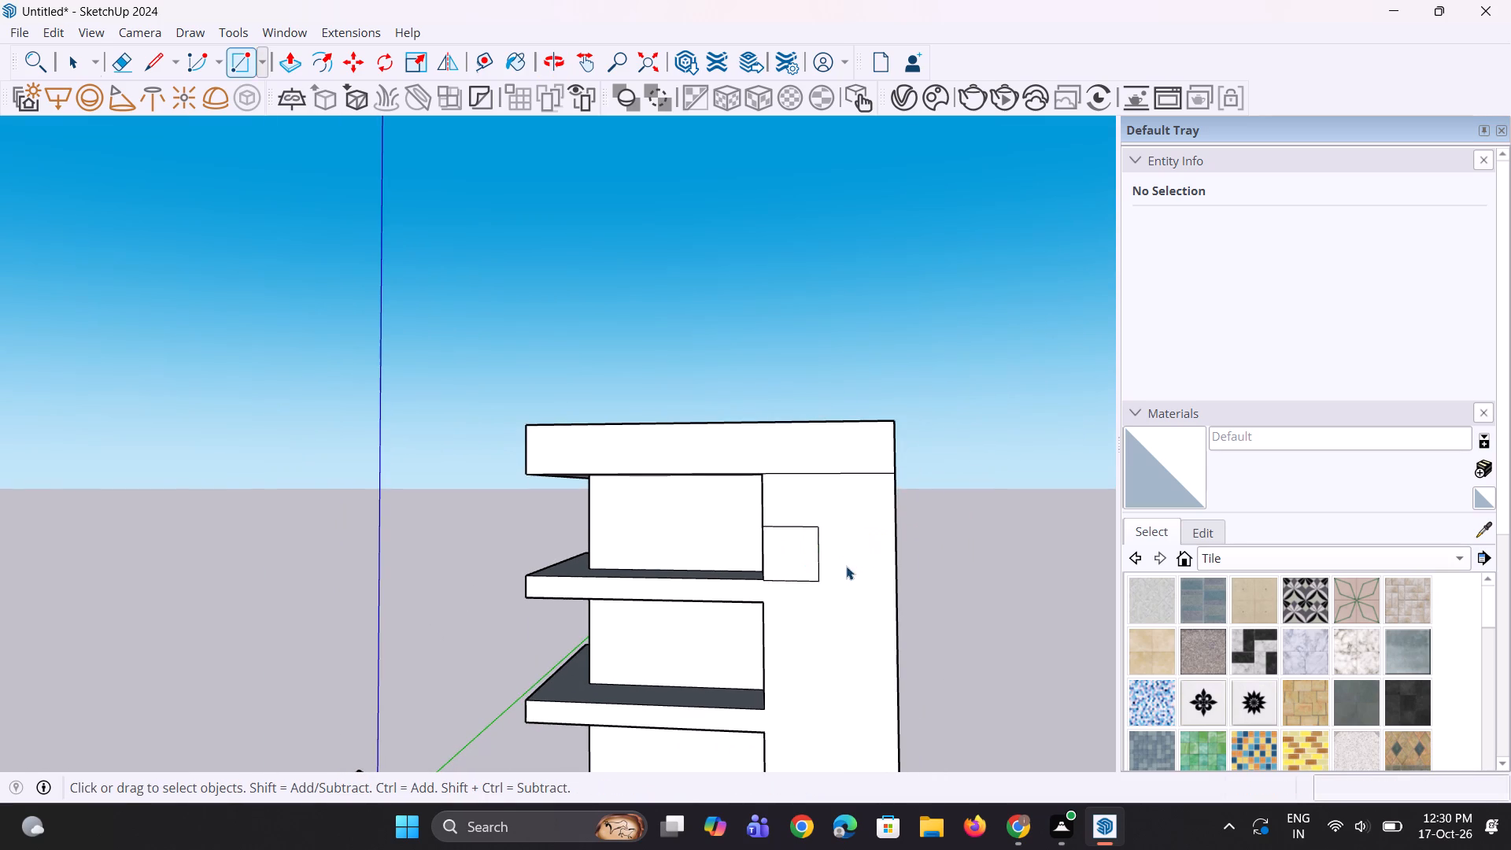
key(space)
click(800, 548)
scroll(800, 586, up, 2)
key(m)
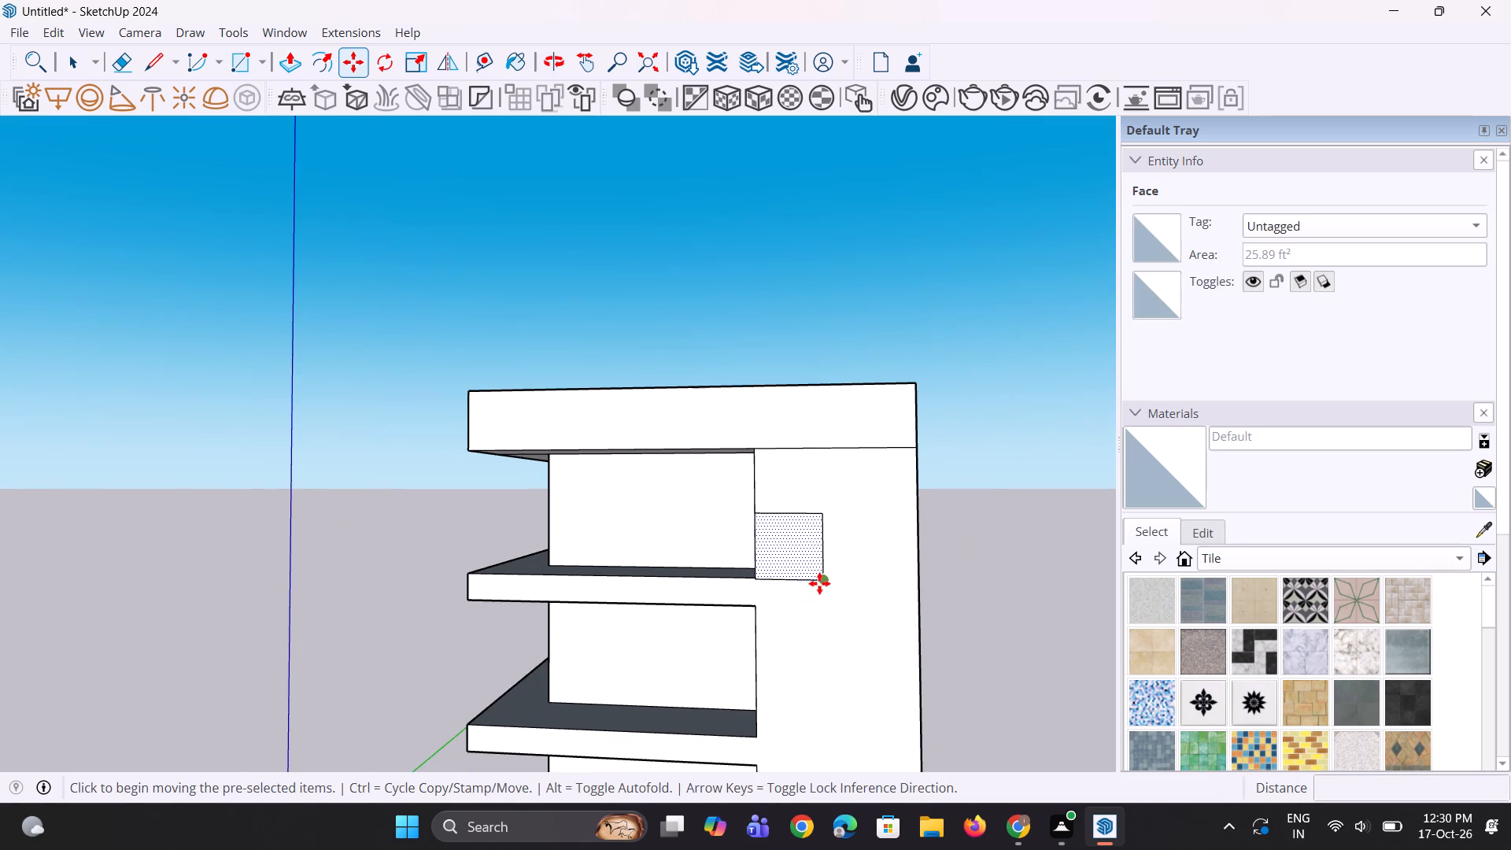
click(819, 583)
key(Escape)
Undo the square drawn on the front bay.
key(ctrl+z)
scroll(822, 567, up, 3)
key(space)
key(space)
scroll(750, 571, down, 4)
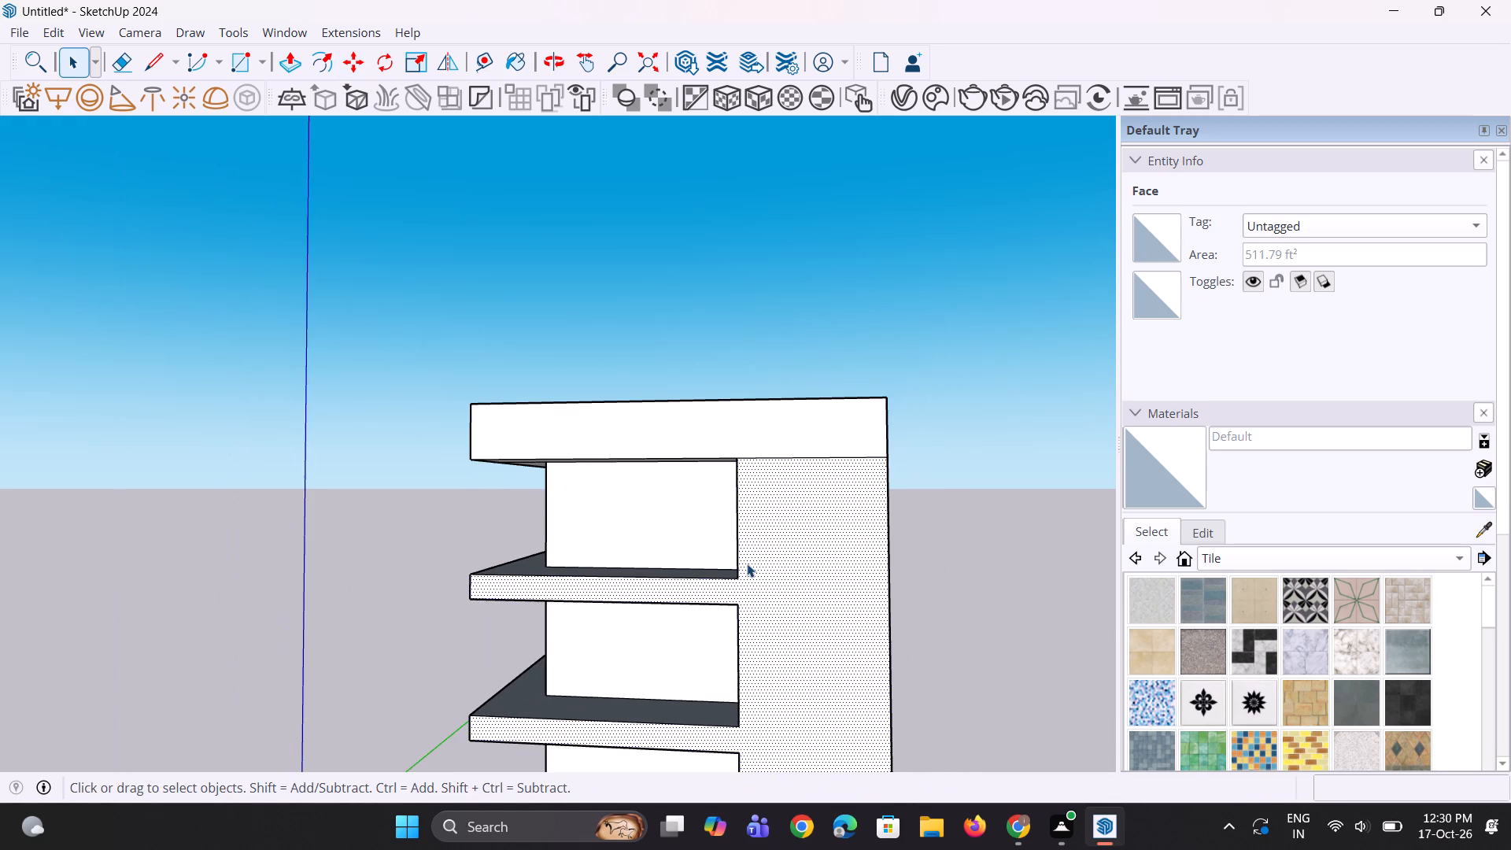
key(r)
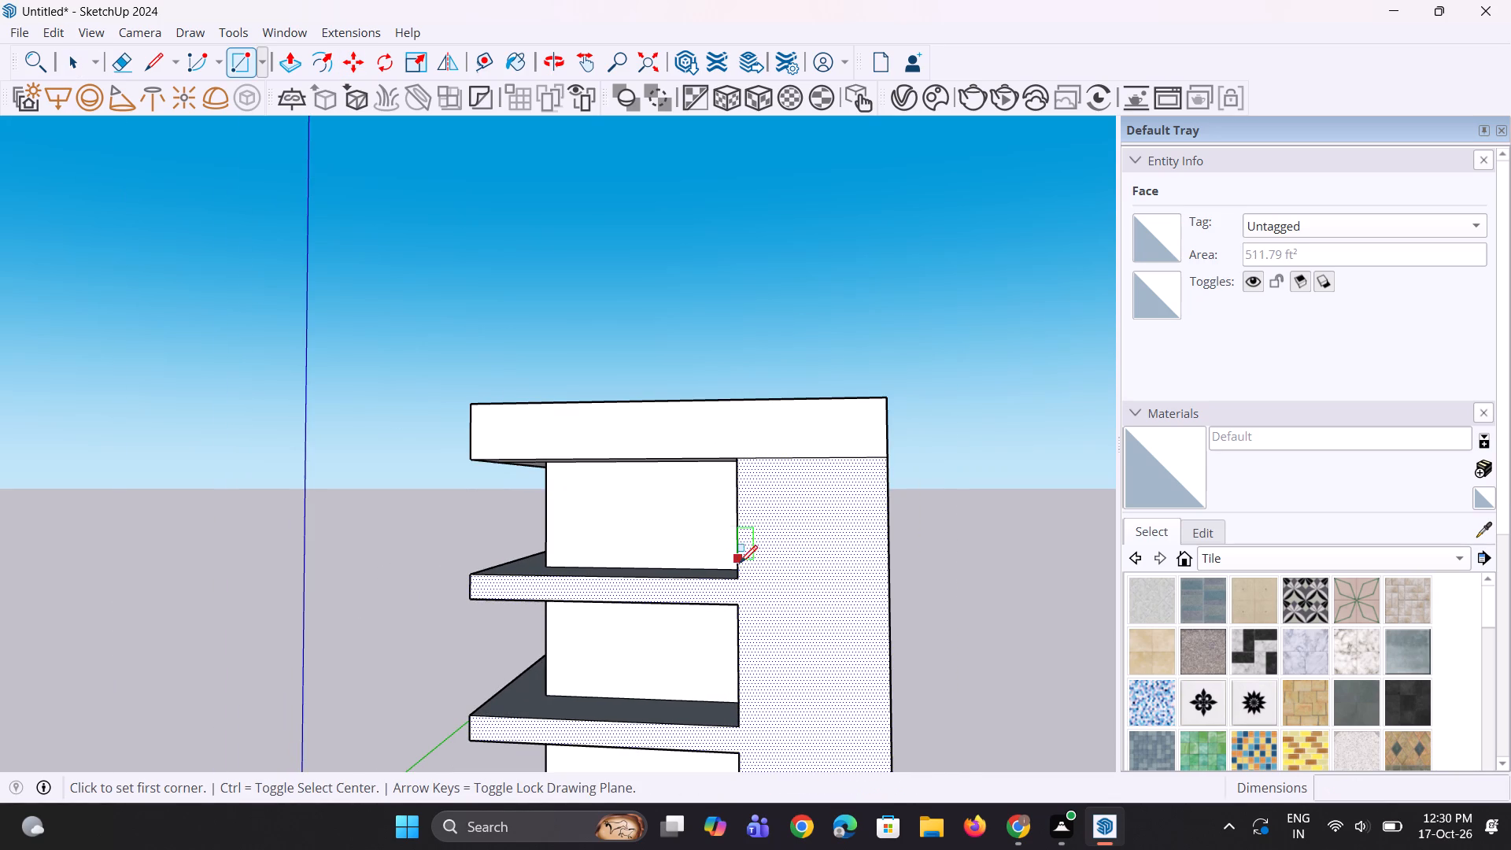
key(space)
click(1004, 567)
Draw a square about 6' 9" on the front bay at top-storey level, slightly in from the bay's inner vertical edge.
scroll(854, 564, up, 1)
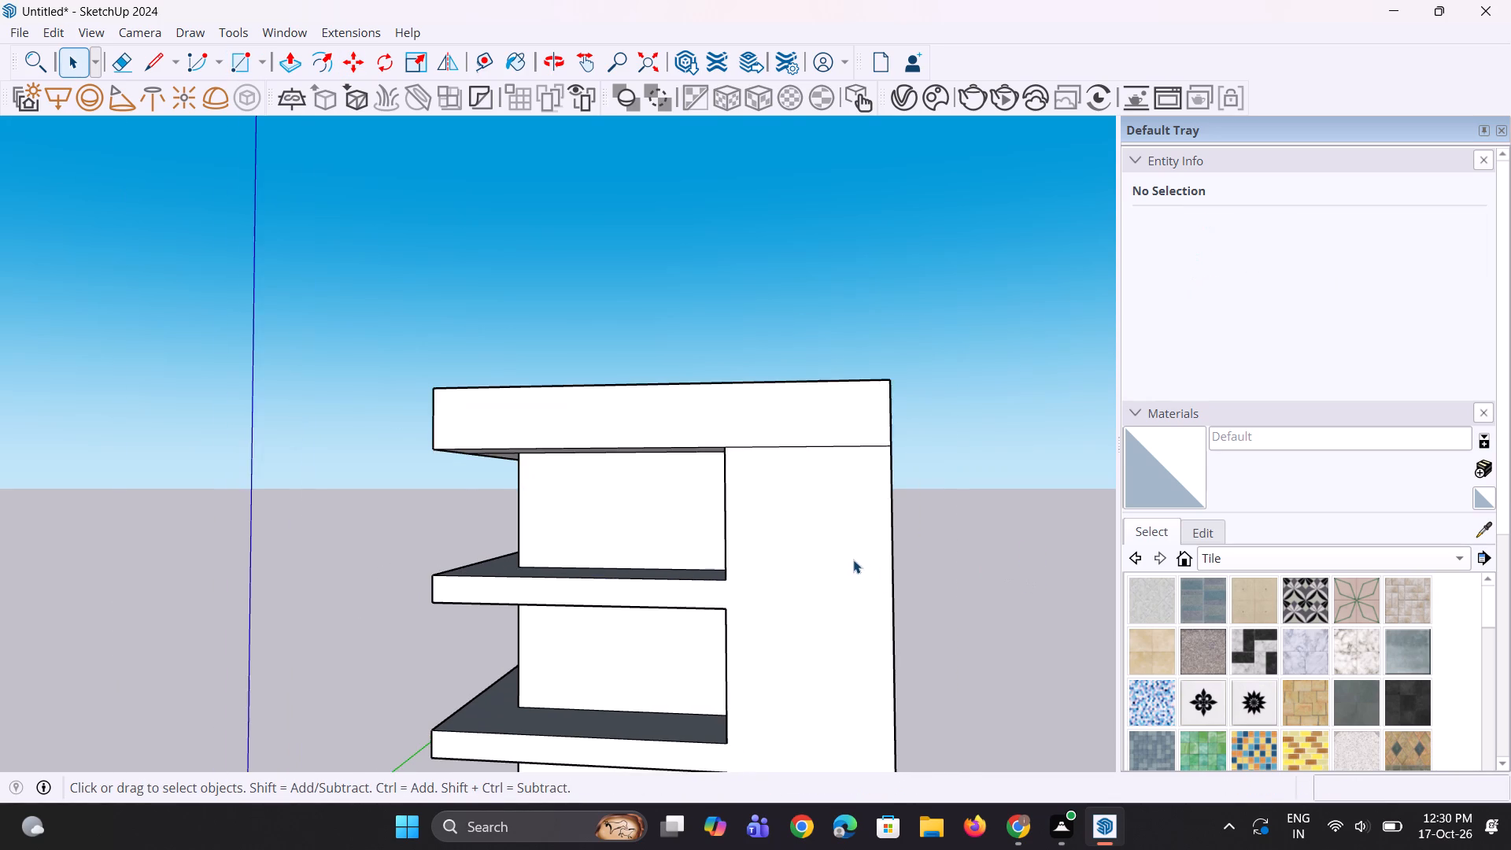
scroll(784, 519, down, 4)
middle_drag(772, 531, 770, 561)
scroll(770, 561, down, 1)
scroll(770, 602, up, 1)
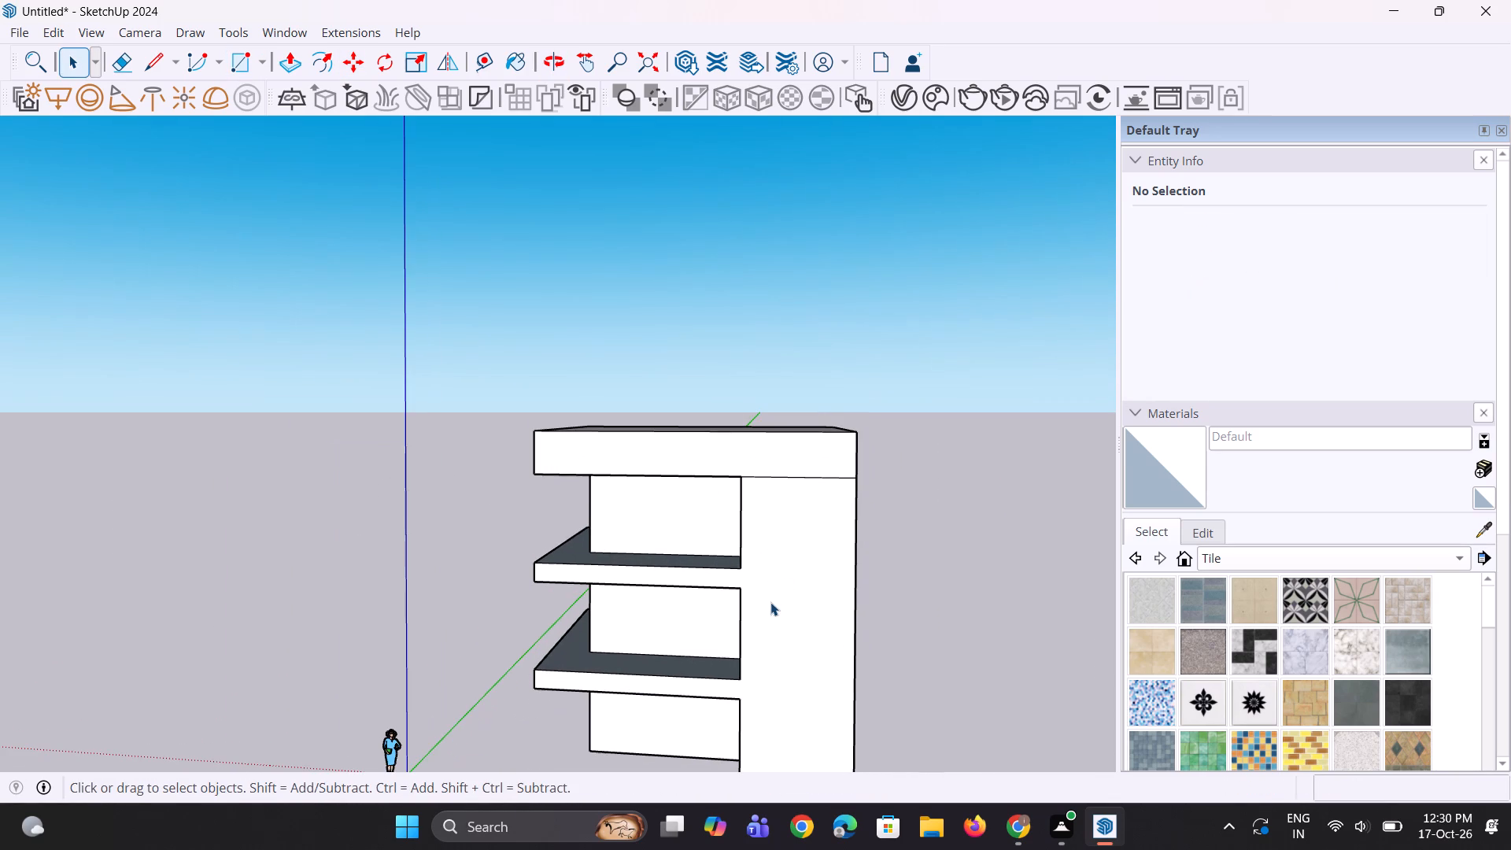
key(r)
scroll(774, 603, up, 4)
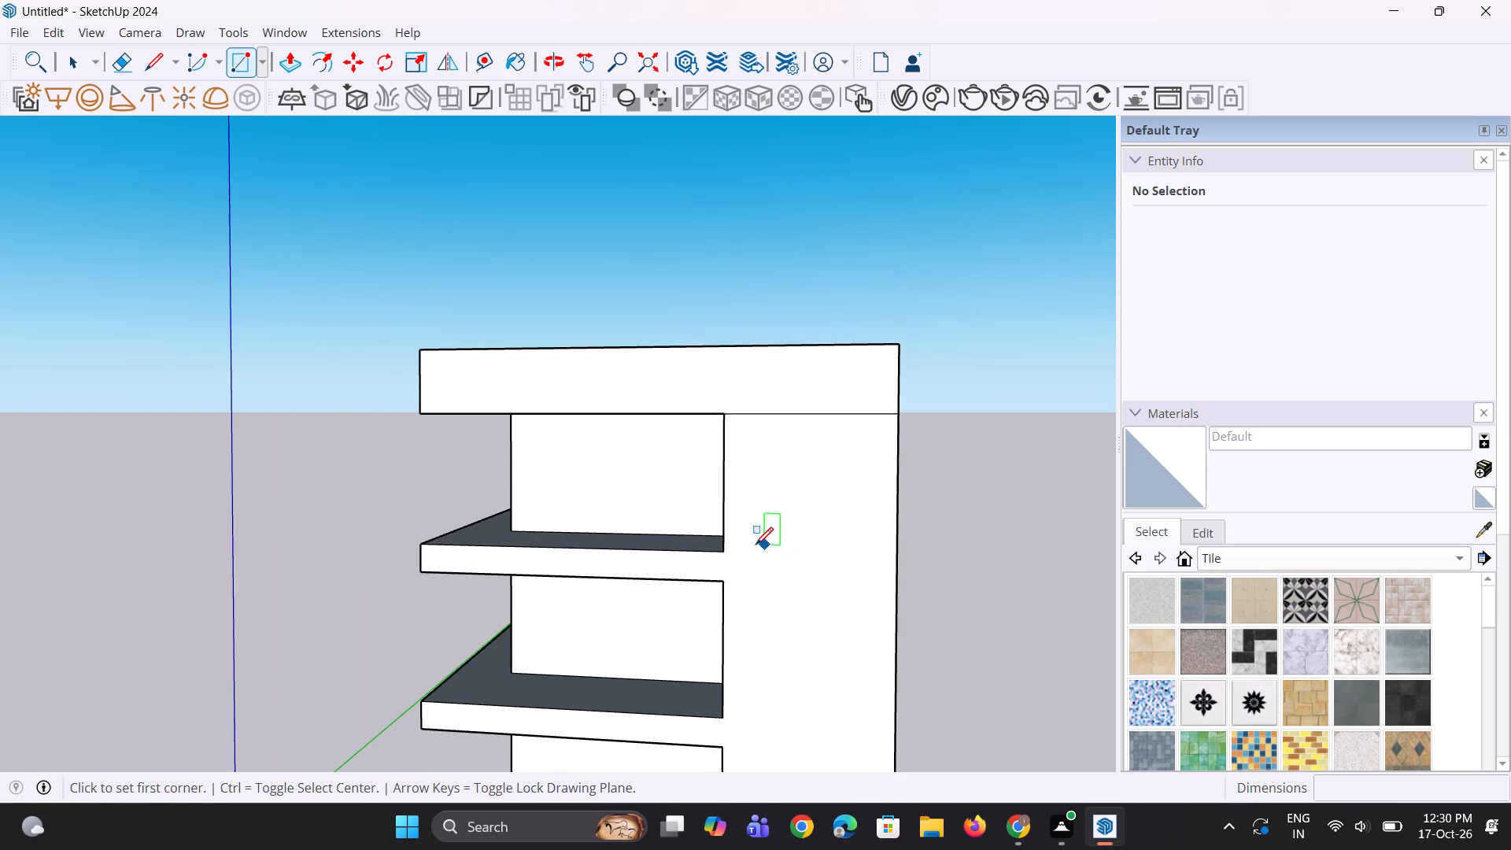
click(737, 552)
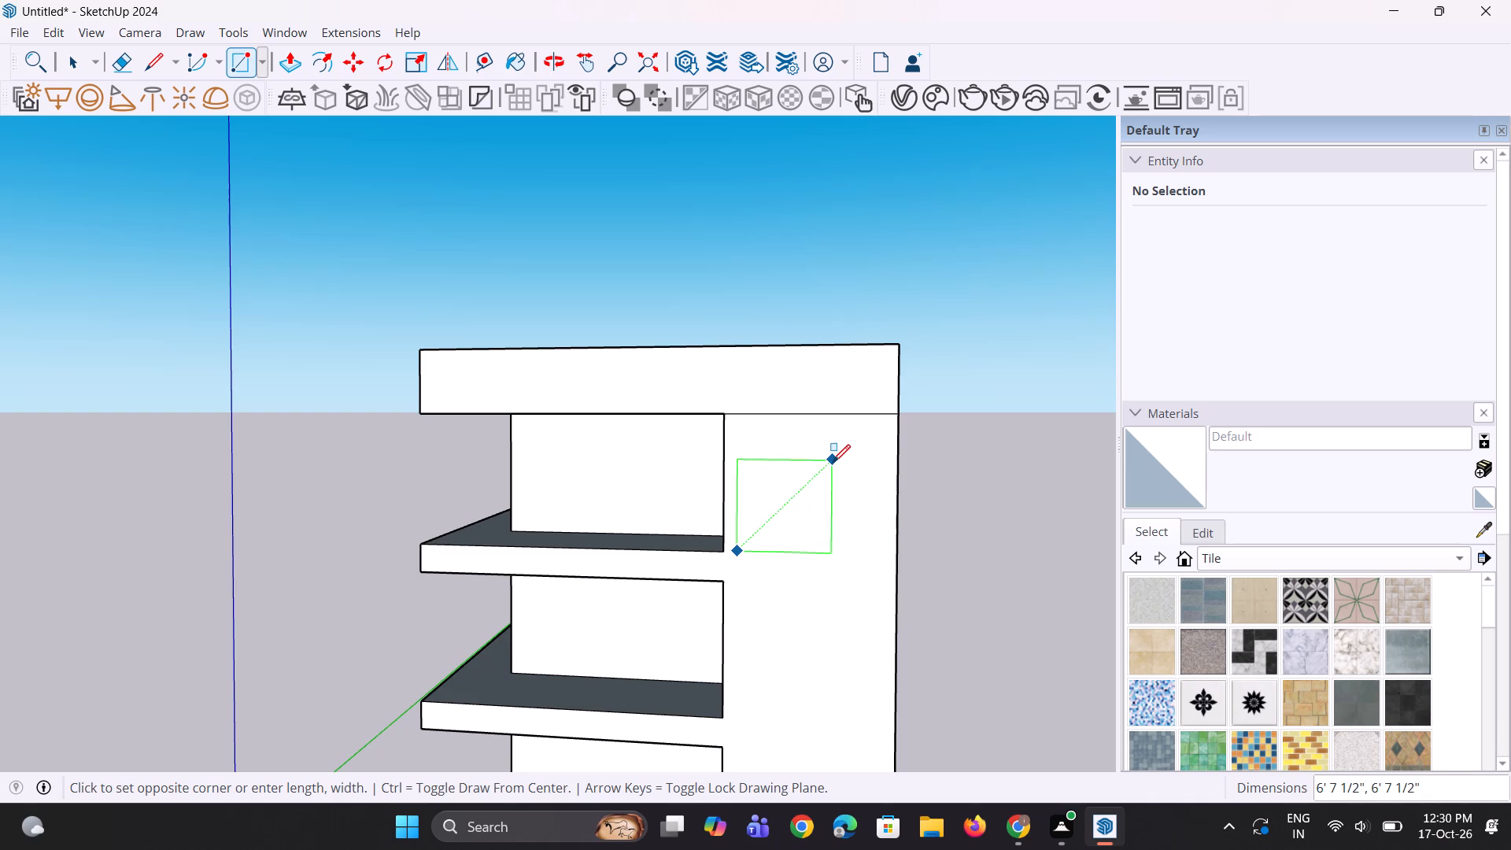
click(833, 458)
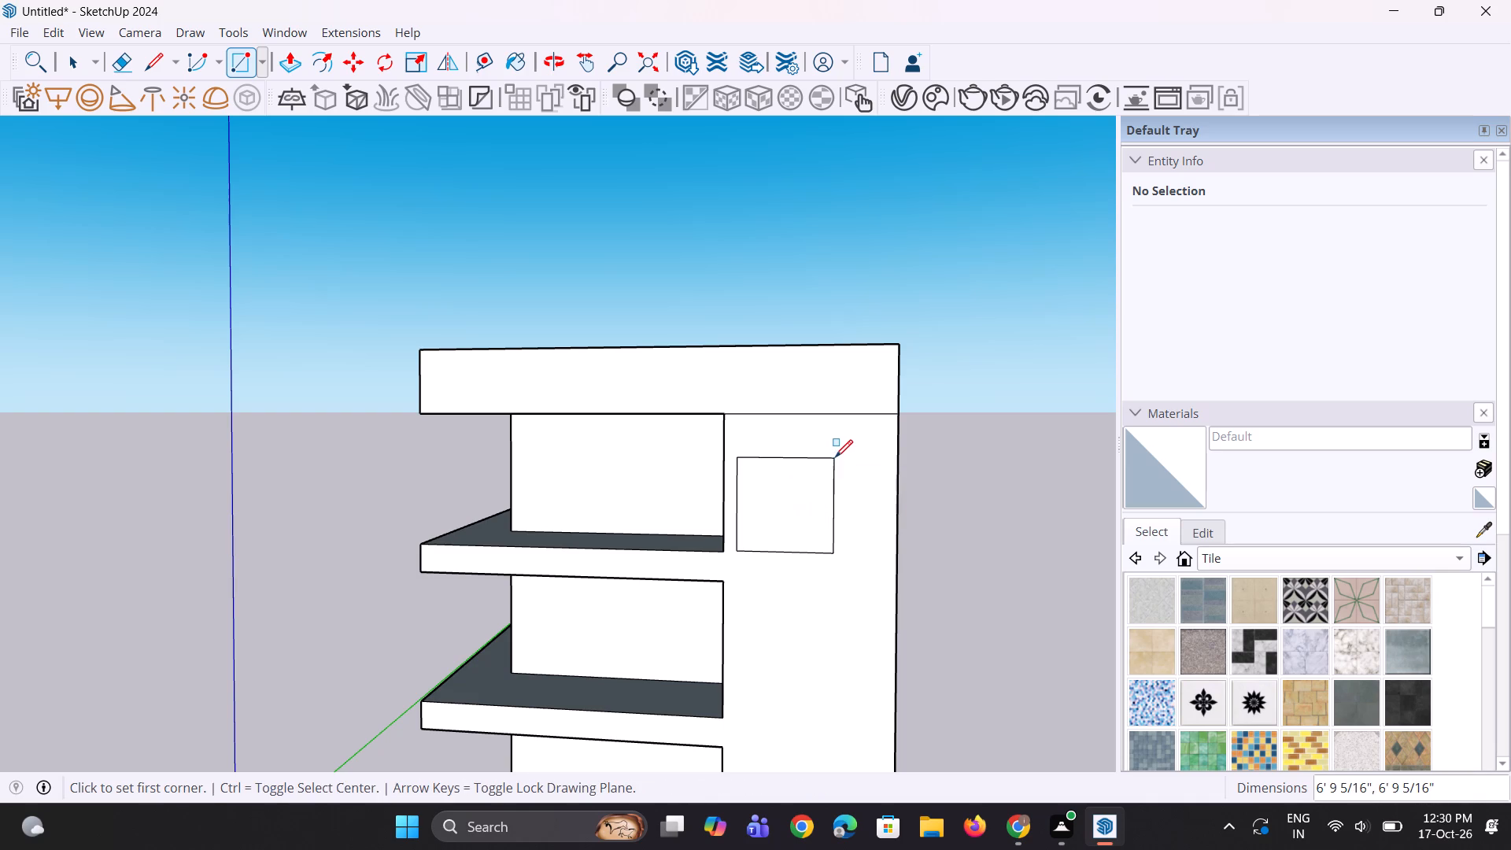
key(space)
key(space)
click(922, 573)
Erase the roof slab's lower edge across the full-height front bay.
scroll(828, 452, up, 2)
key(e)
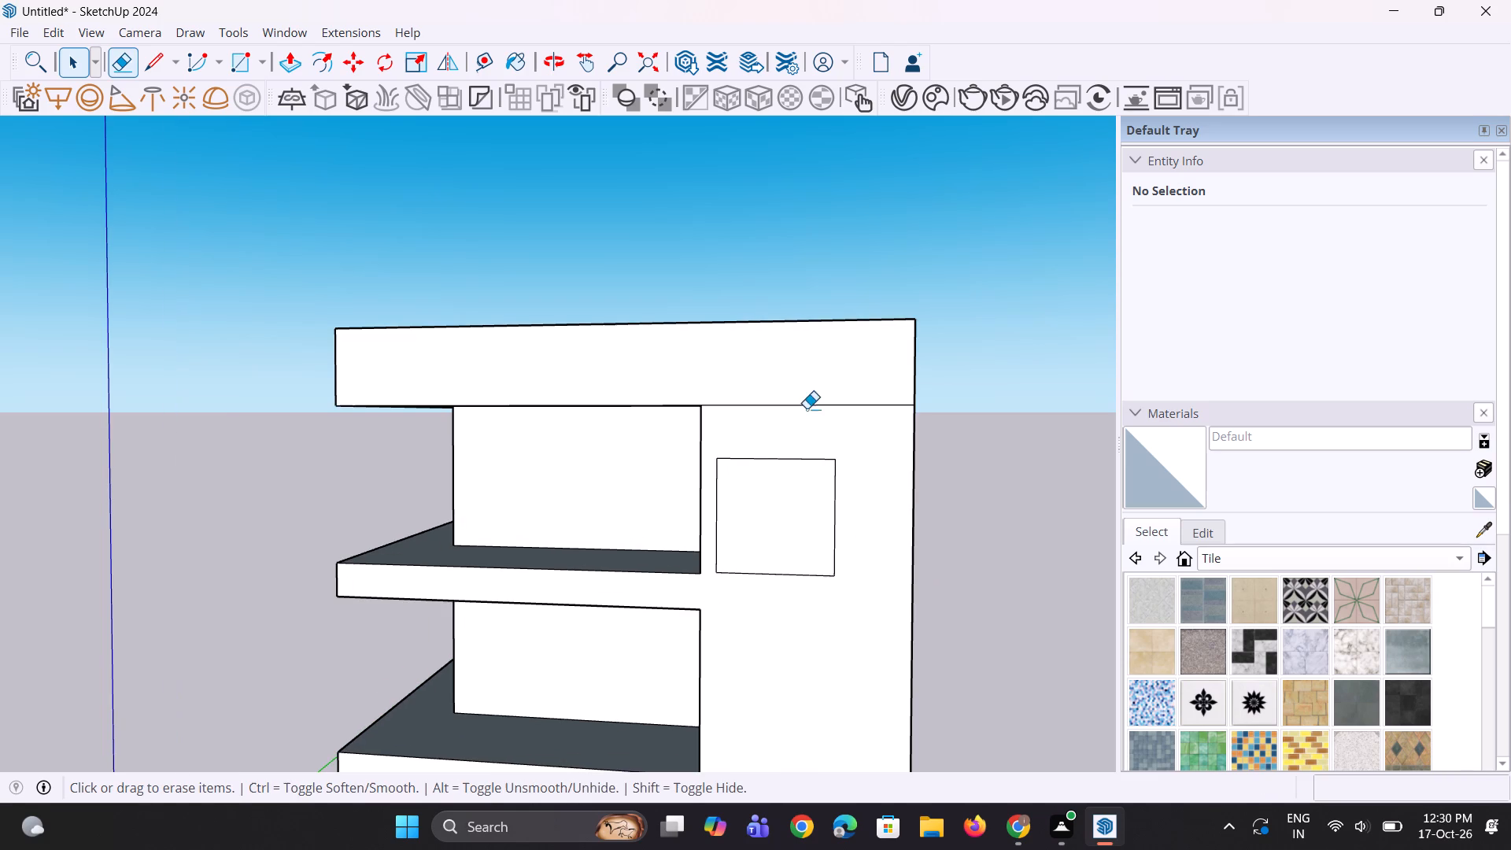
click(806, 405)
Offset the square outward to form a surrounding frame that reaches the bay's inner vertical edge.
scroll(806, 394, down, 5)
middle_drag(765, 479, 772, 491)
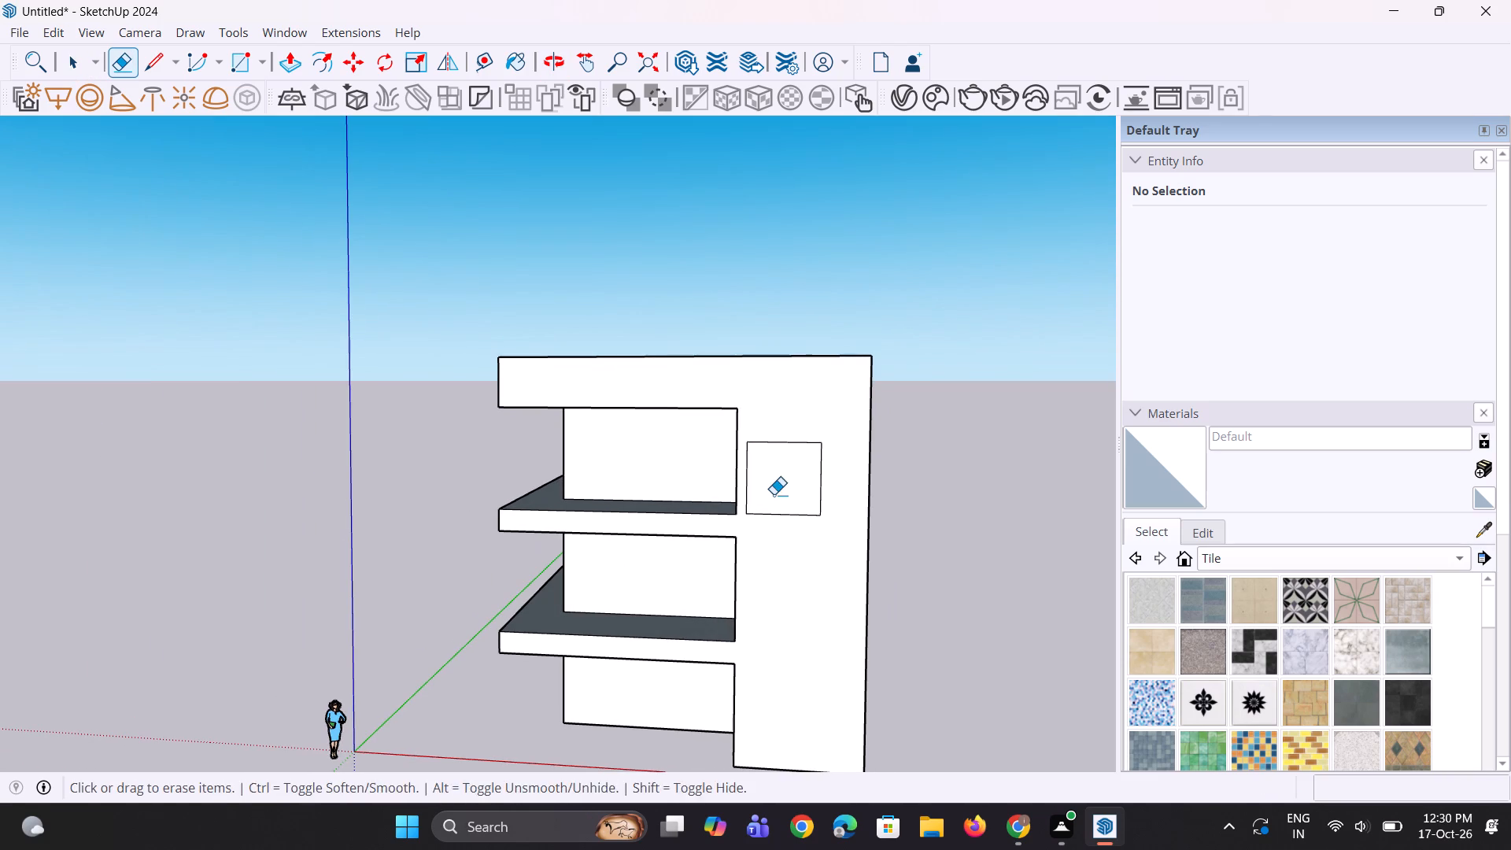
key(space)
click(778, 497)
key(f)
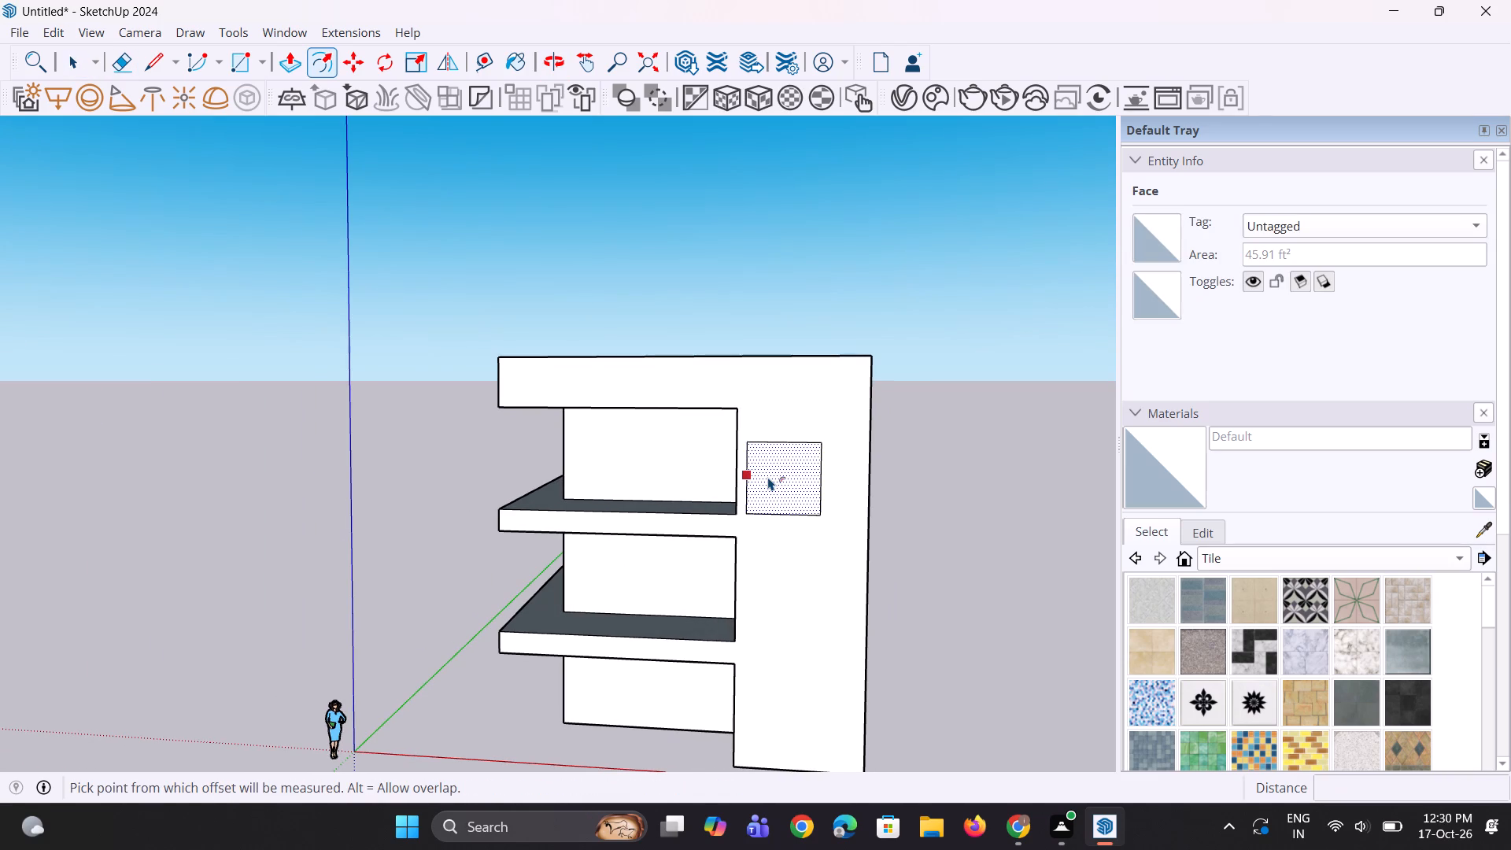
click(768, 477)
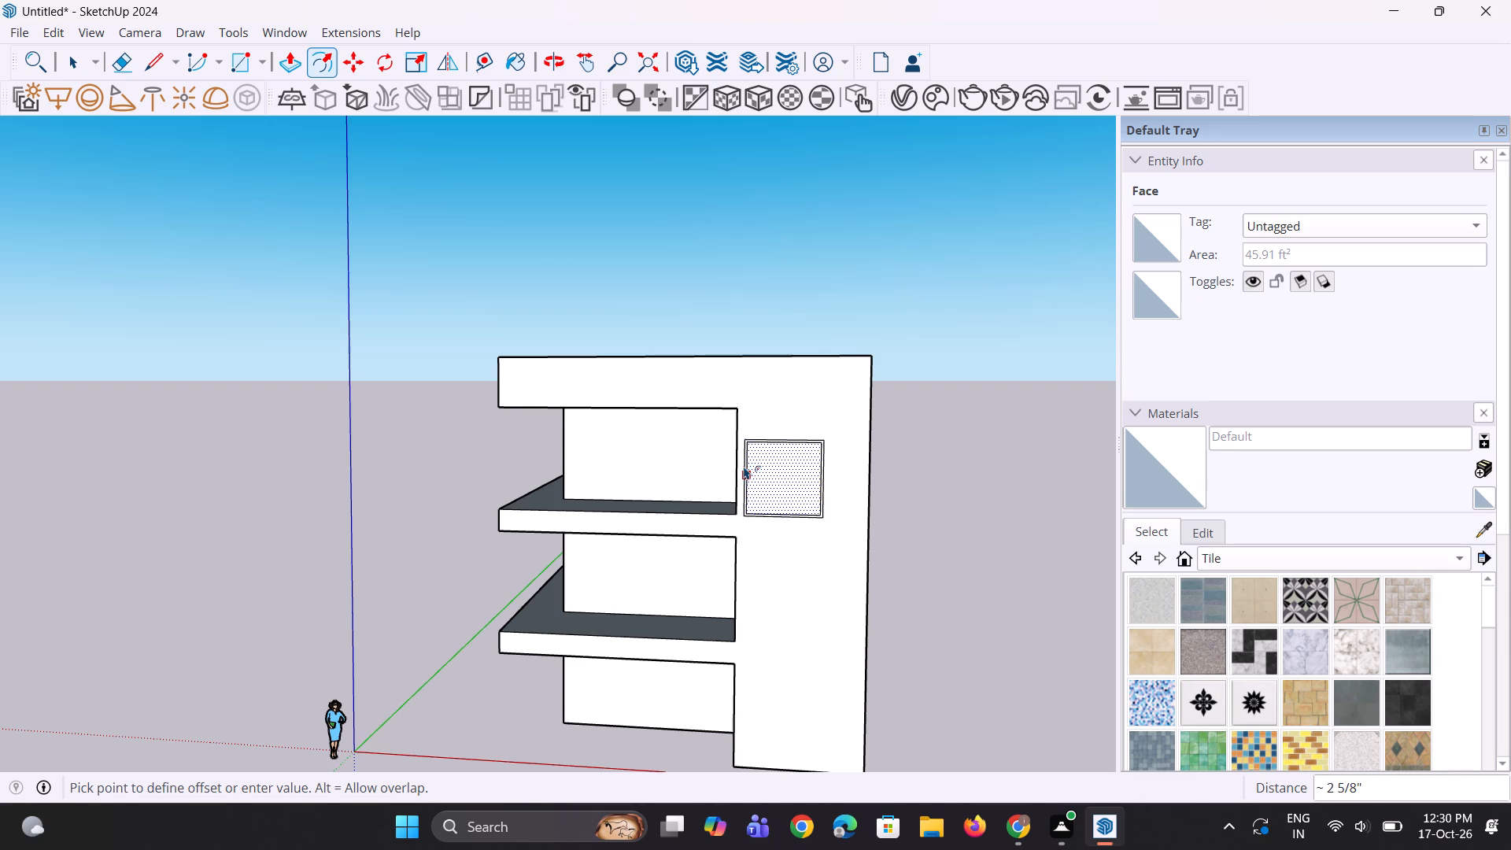
click(738, 463)
key(space)
key(space)
click(948, 501)
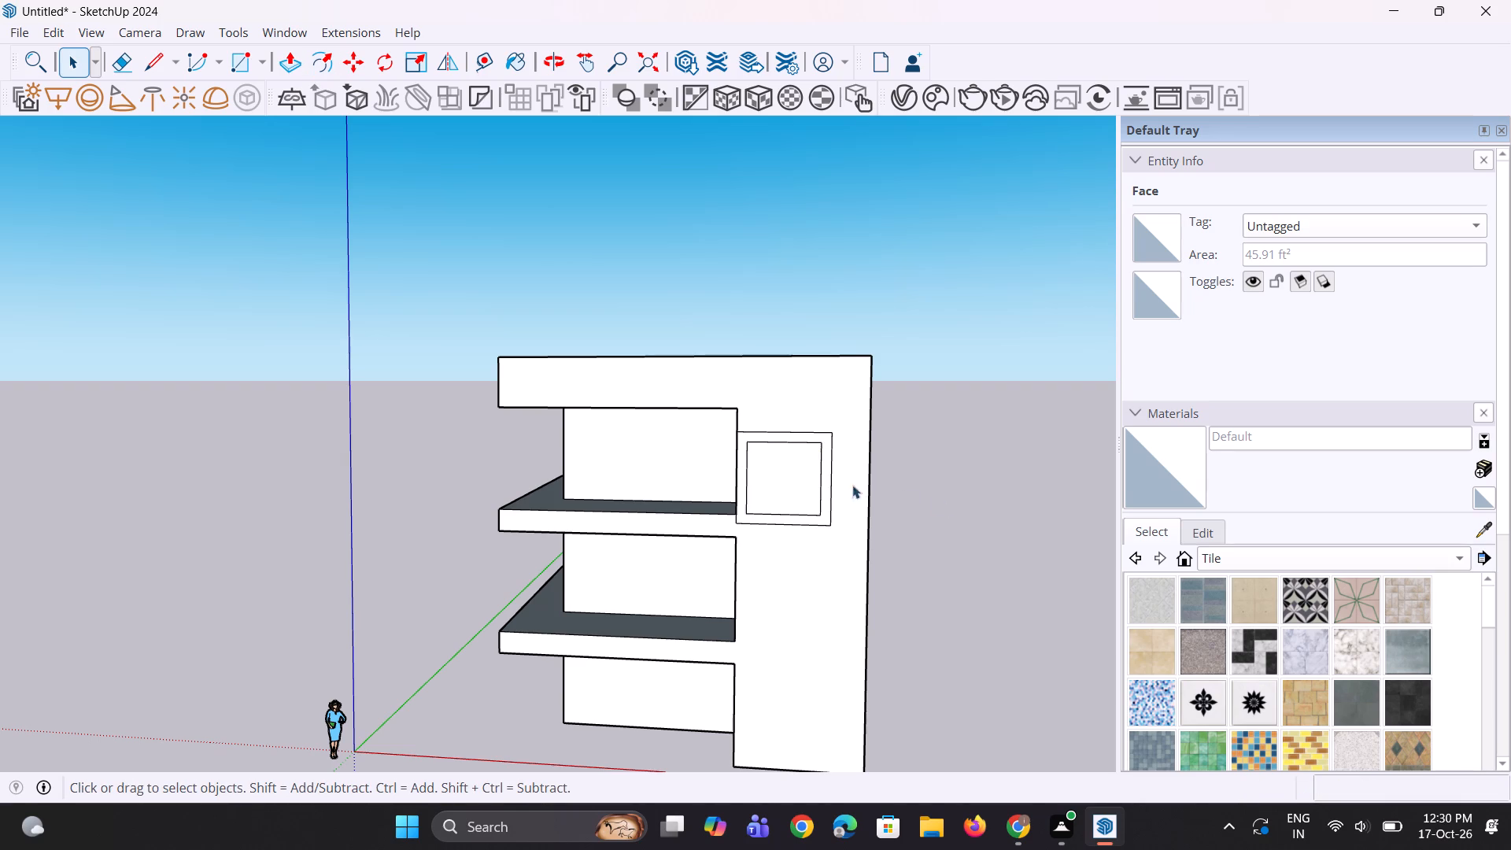
Examine the building's front and the framed square on the bay from several angles and distances.
scroll(757, 462, down, 8)
middle_drag(773, 544, 758, 534)
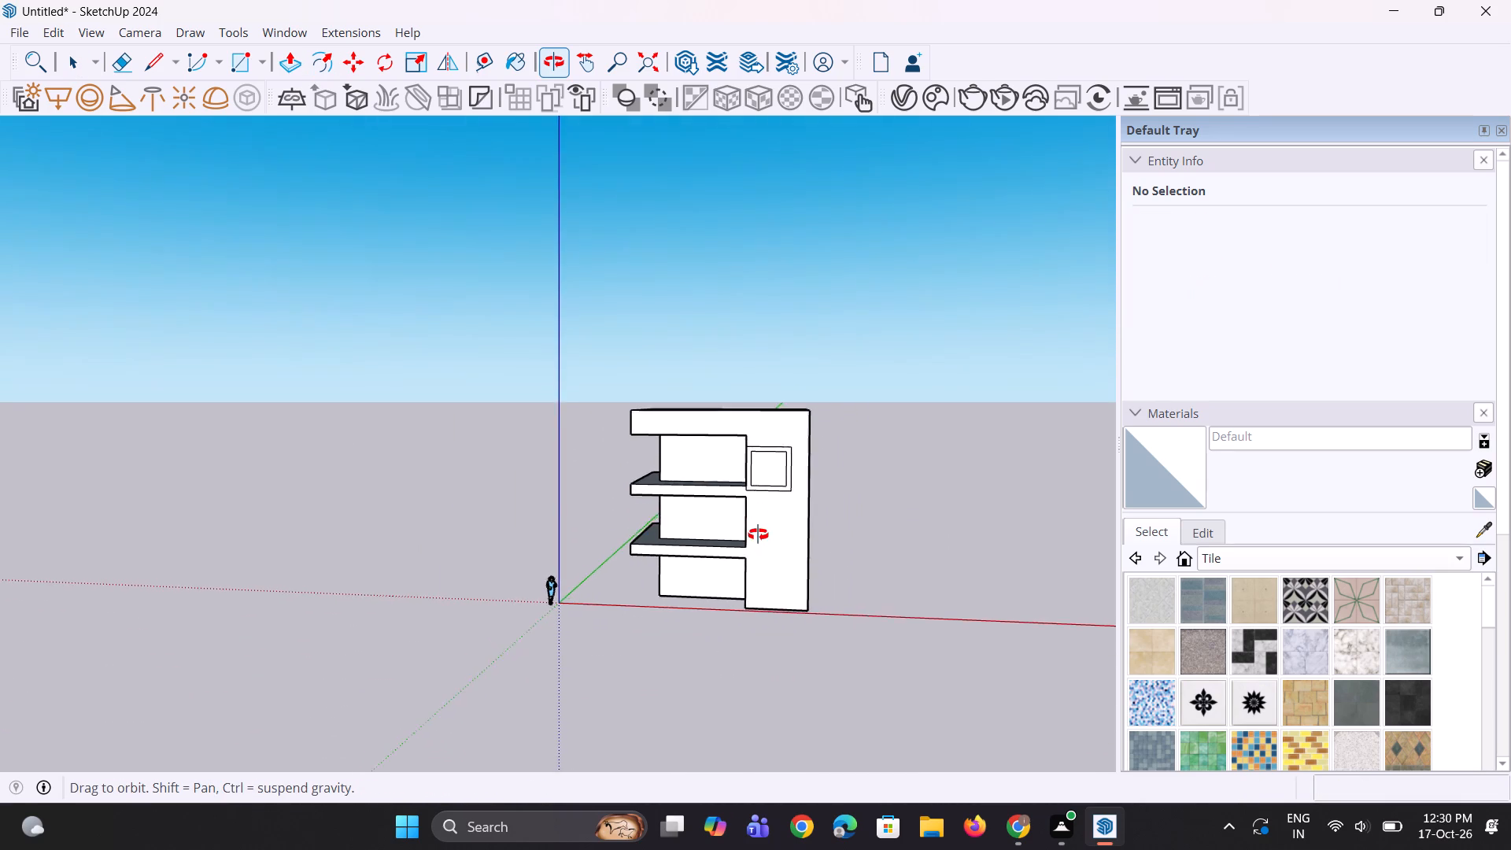
middle_drag(758, 534, 755, 509)
scroll(767, 487, up, 1)
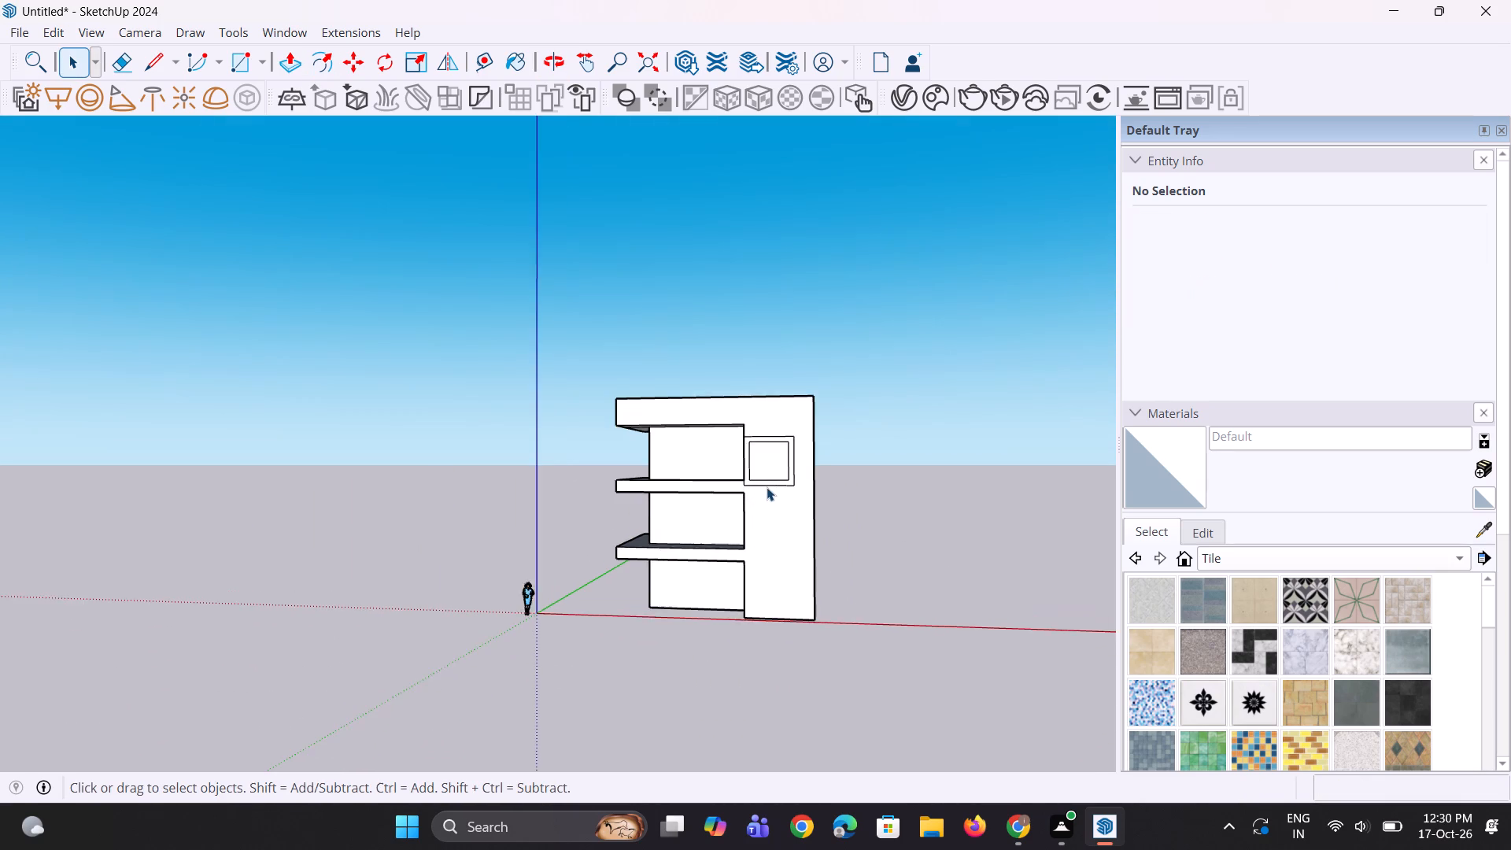
scroll(767, 487, up, 2)
scroll(763, 486, down, 2)
middle_drag(763, 485, 757, 562)
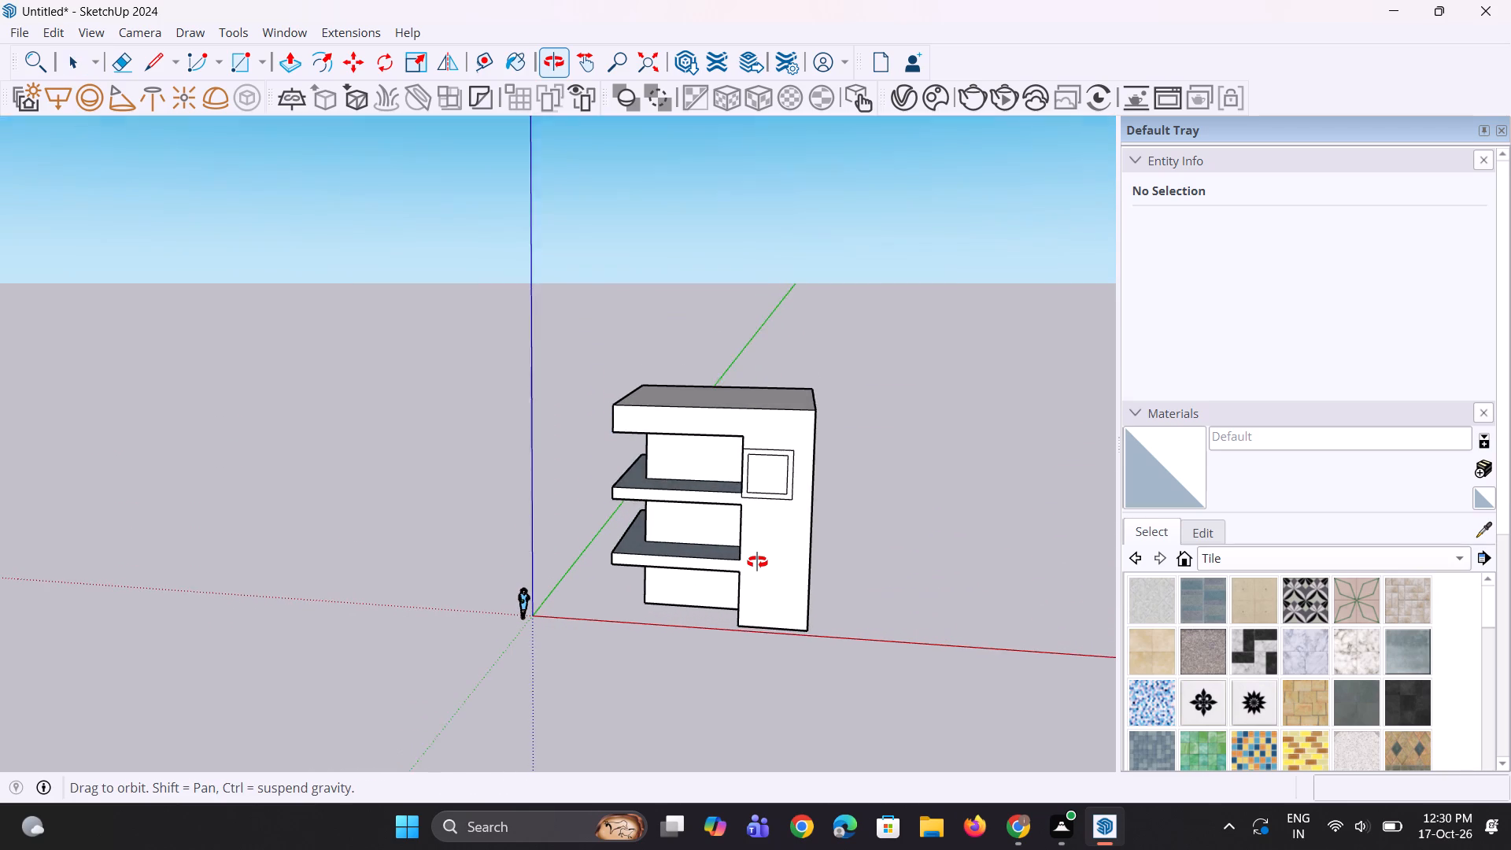
middle_drag(757, 562, 755, 571)
scroll(698, 445, up, 2)
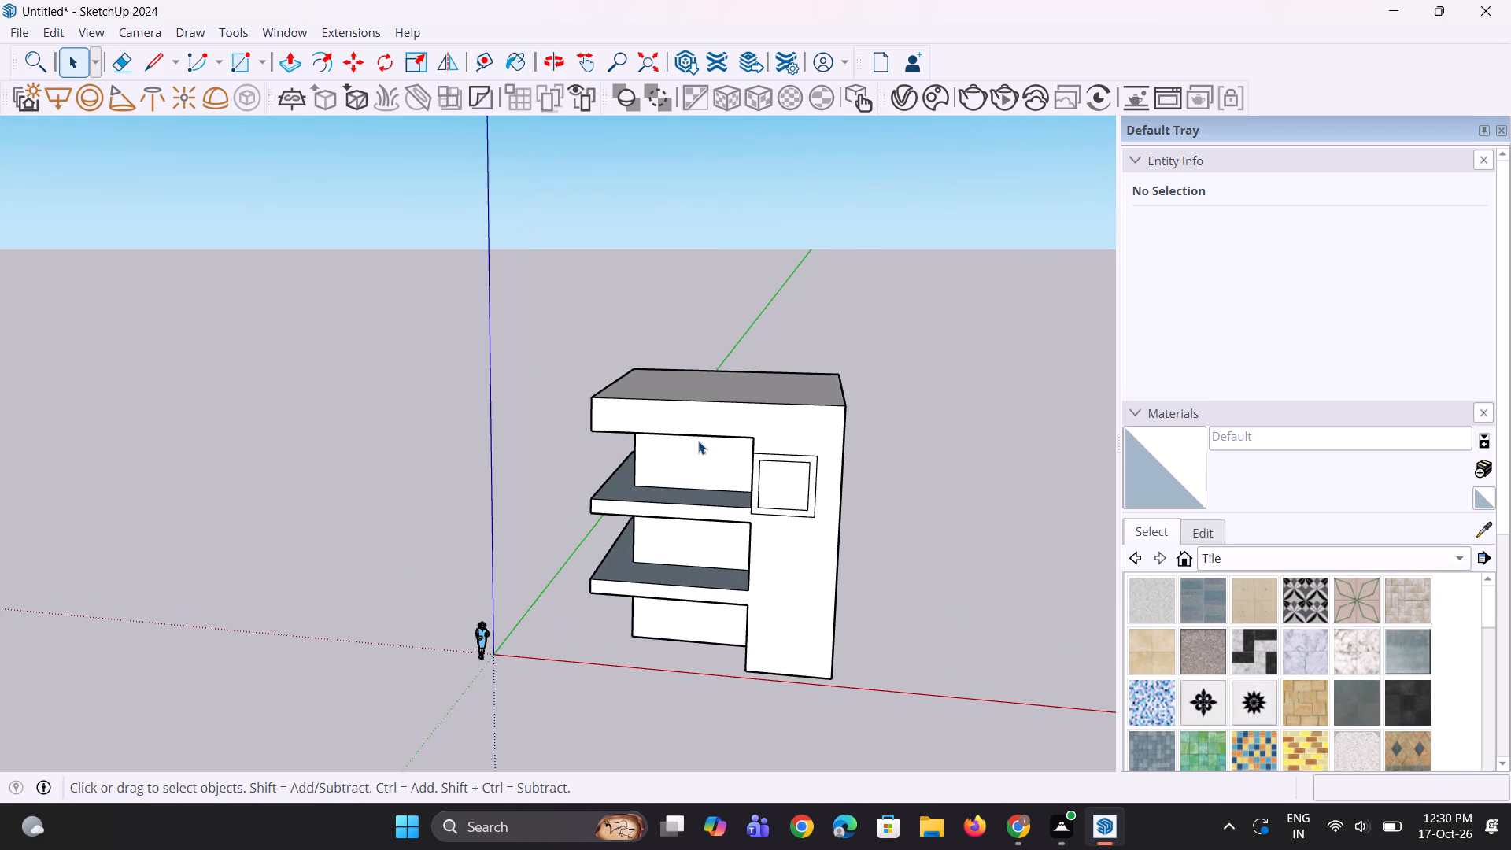
scroll(698, 438, up, 4)
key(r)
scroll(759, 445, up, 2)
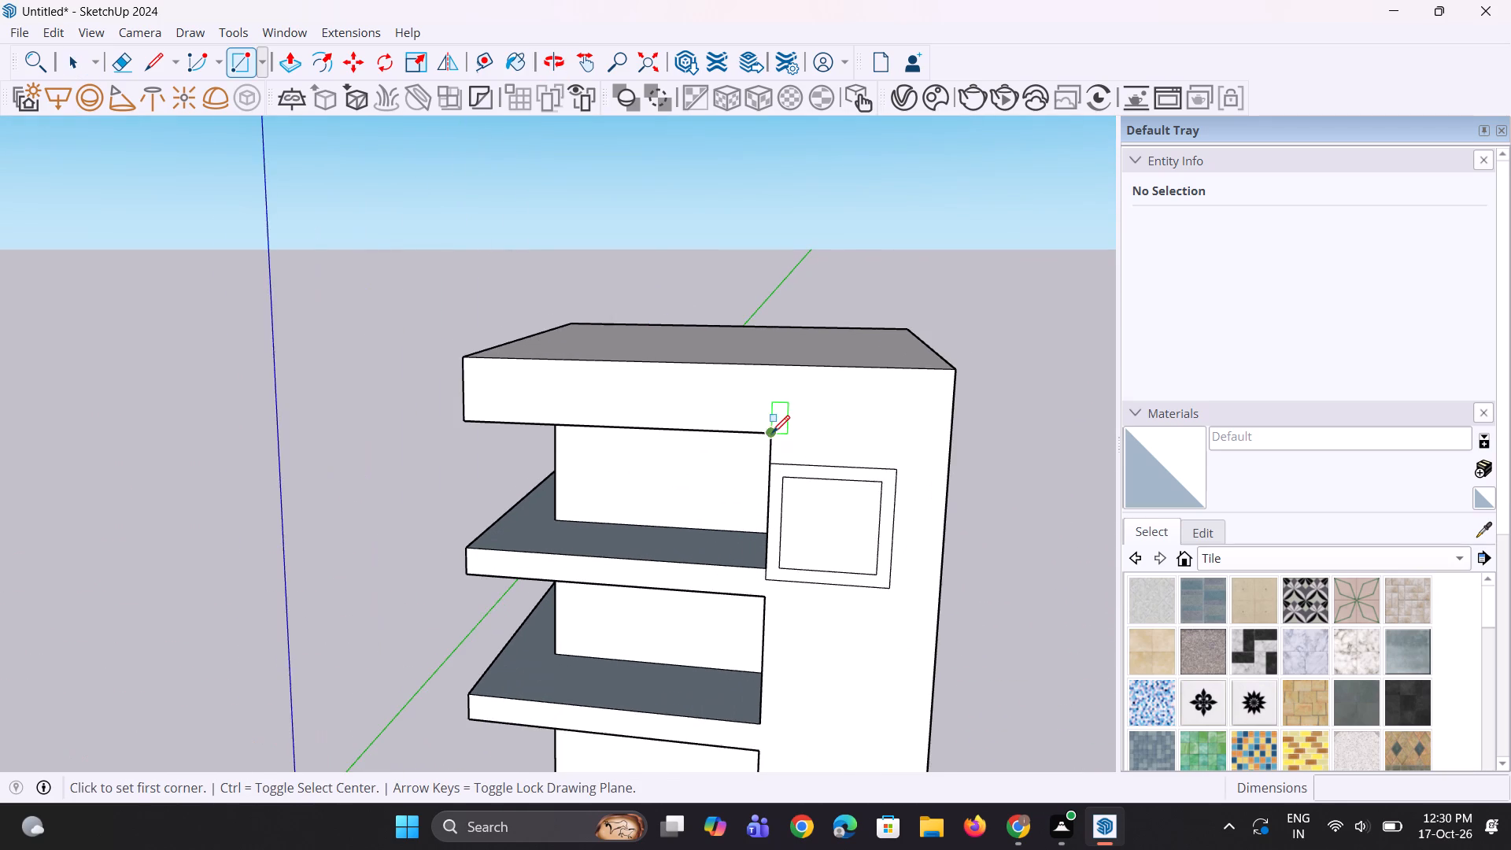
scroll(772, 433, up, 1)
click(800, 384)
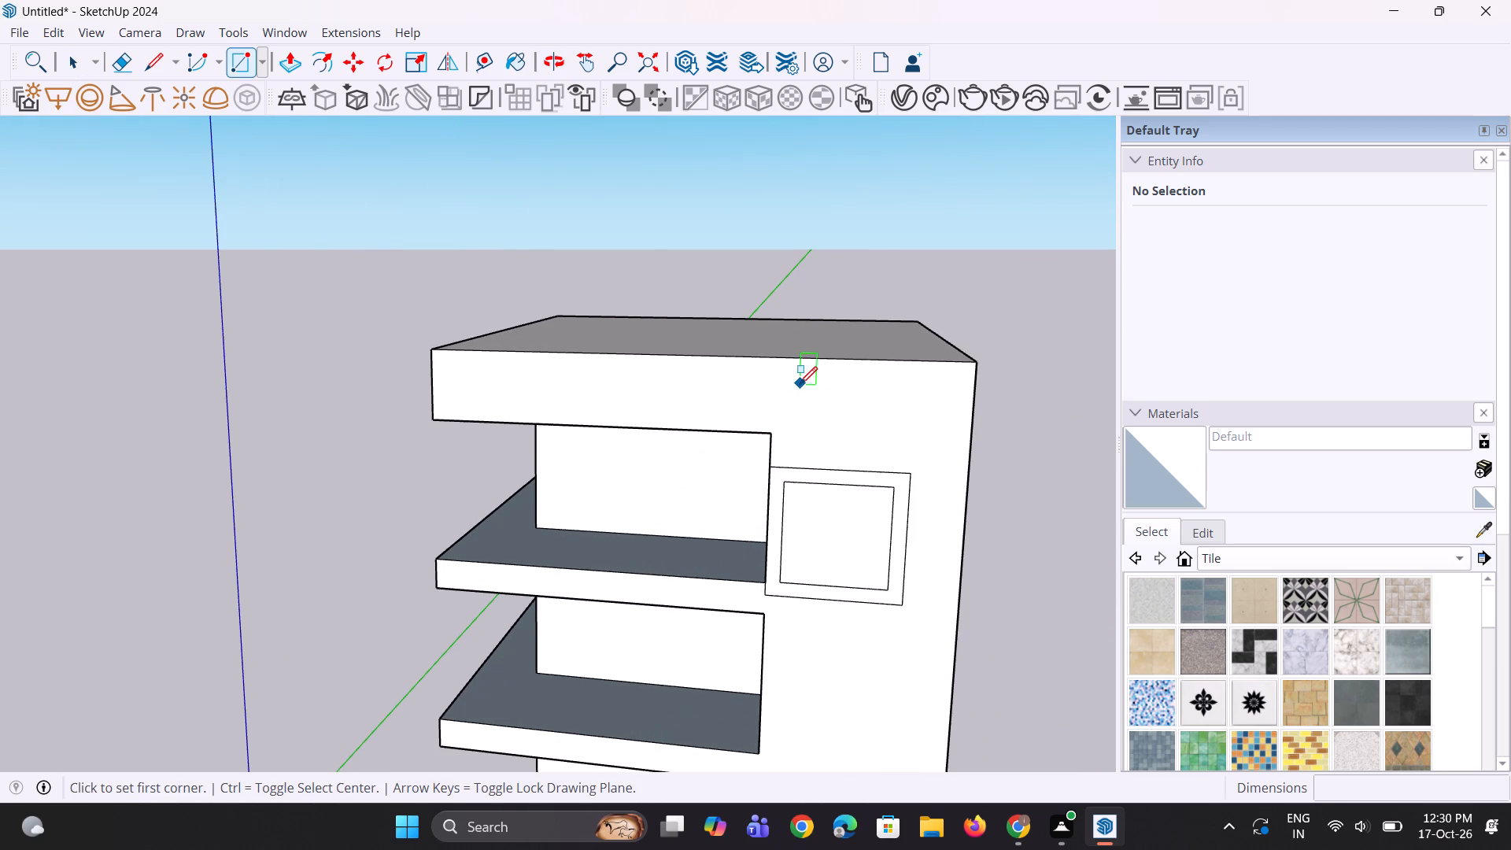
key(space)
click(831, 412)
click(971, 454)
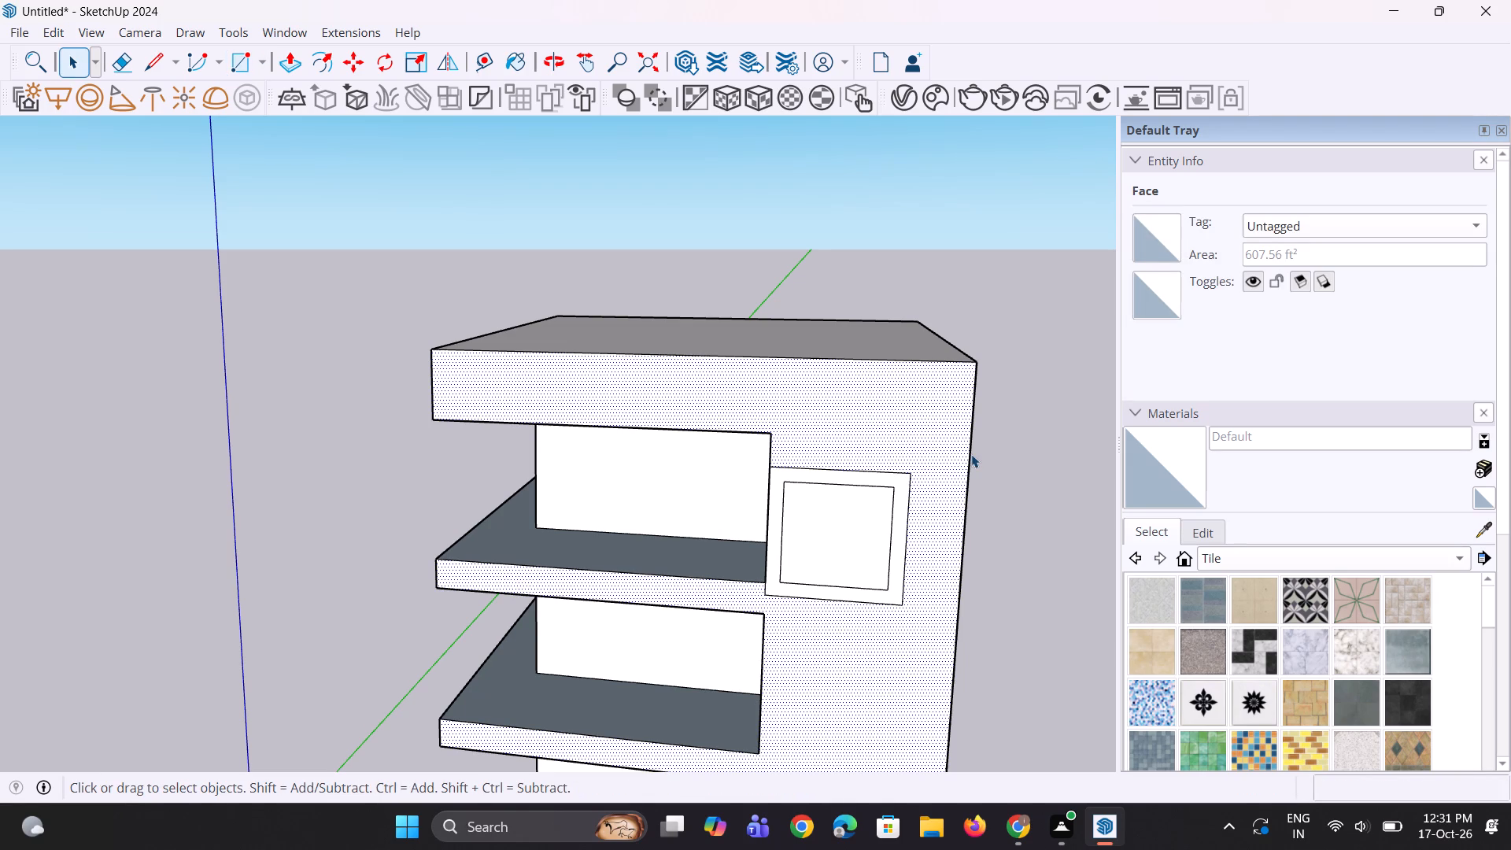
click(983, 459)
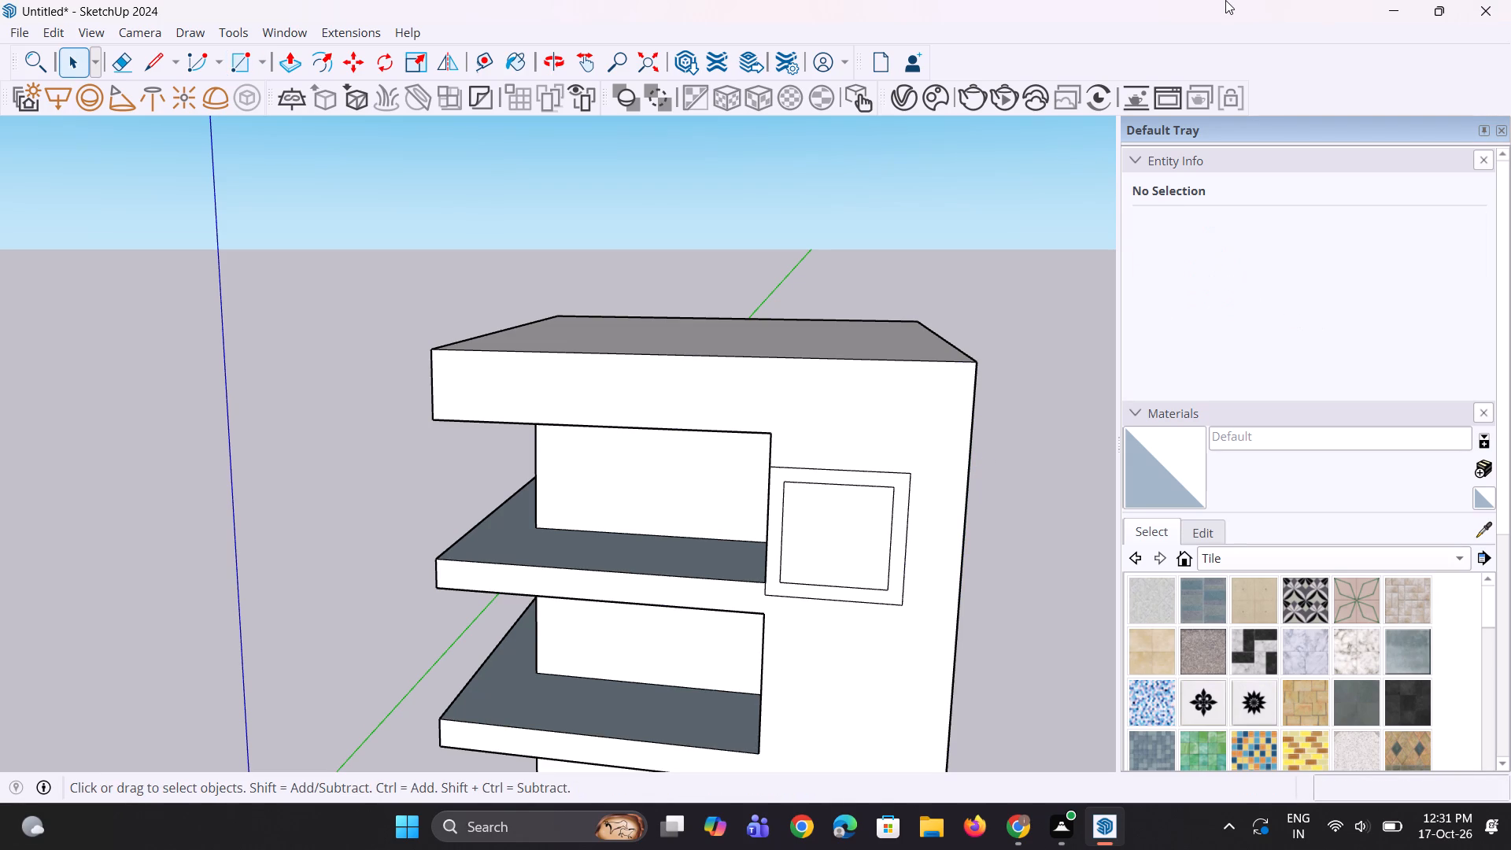
Draw a small square about 1' 9" on the front bay, above the framed square and level with the roof slab.
key(r)
scroll(900, 426, up, 3)
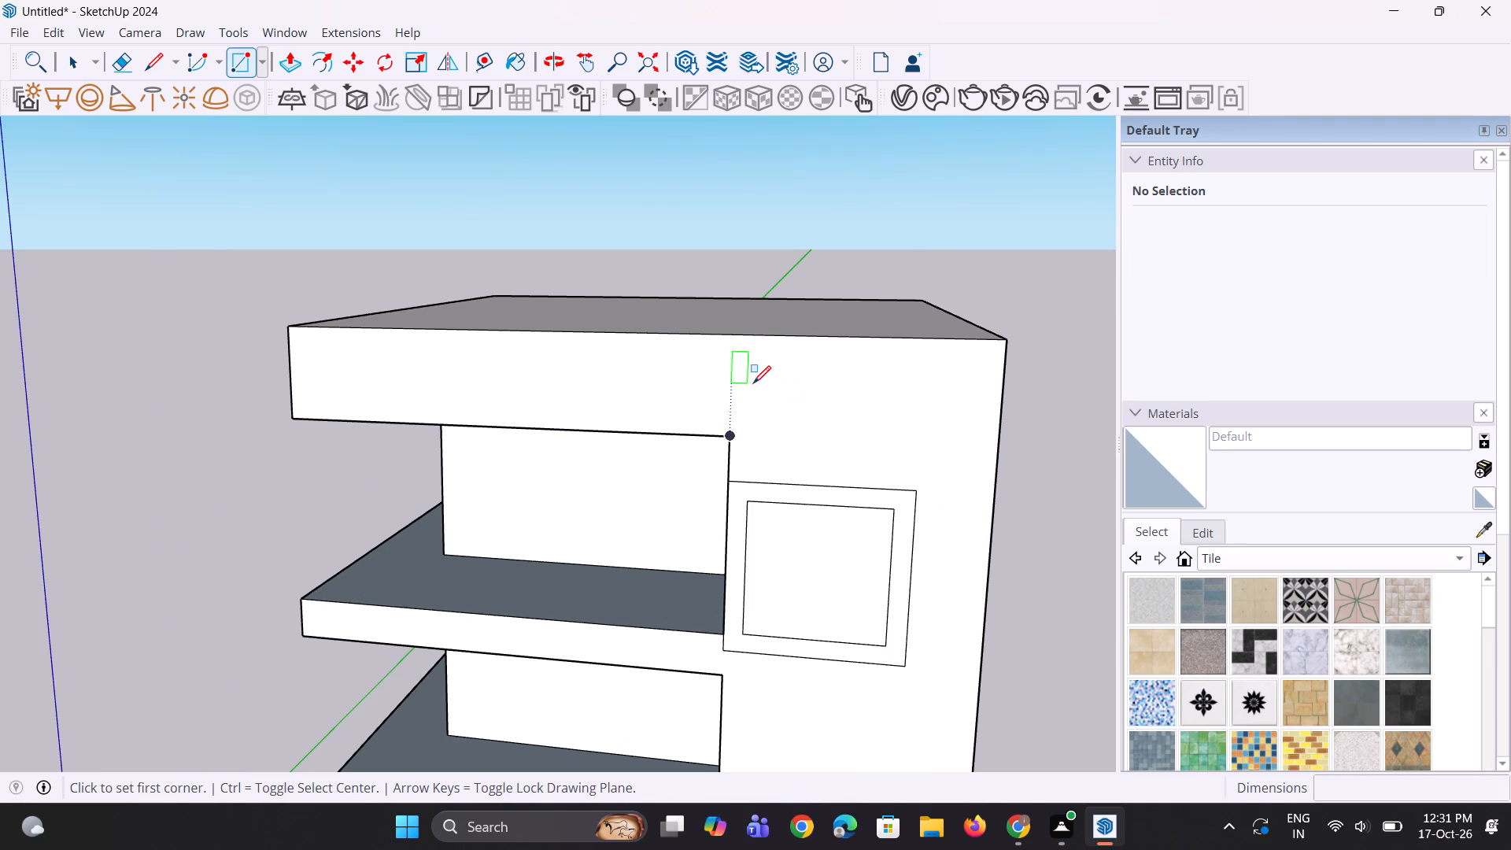
click(756, 385)
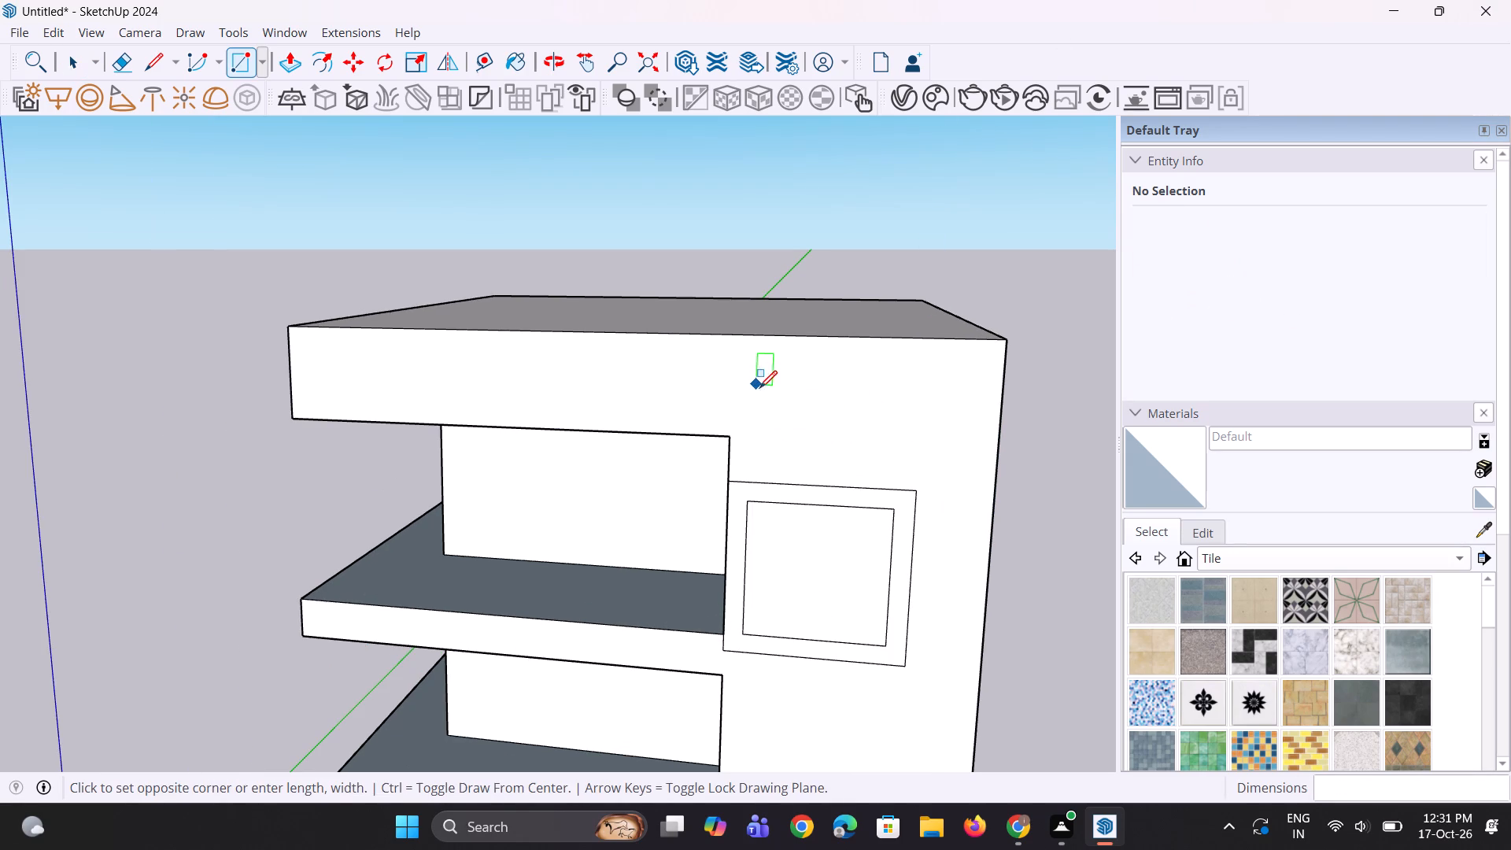
scroll(796, 419, up, 3)
click(793, 422)
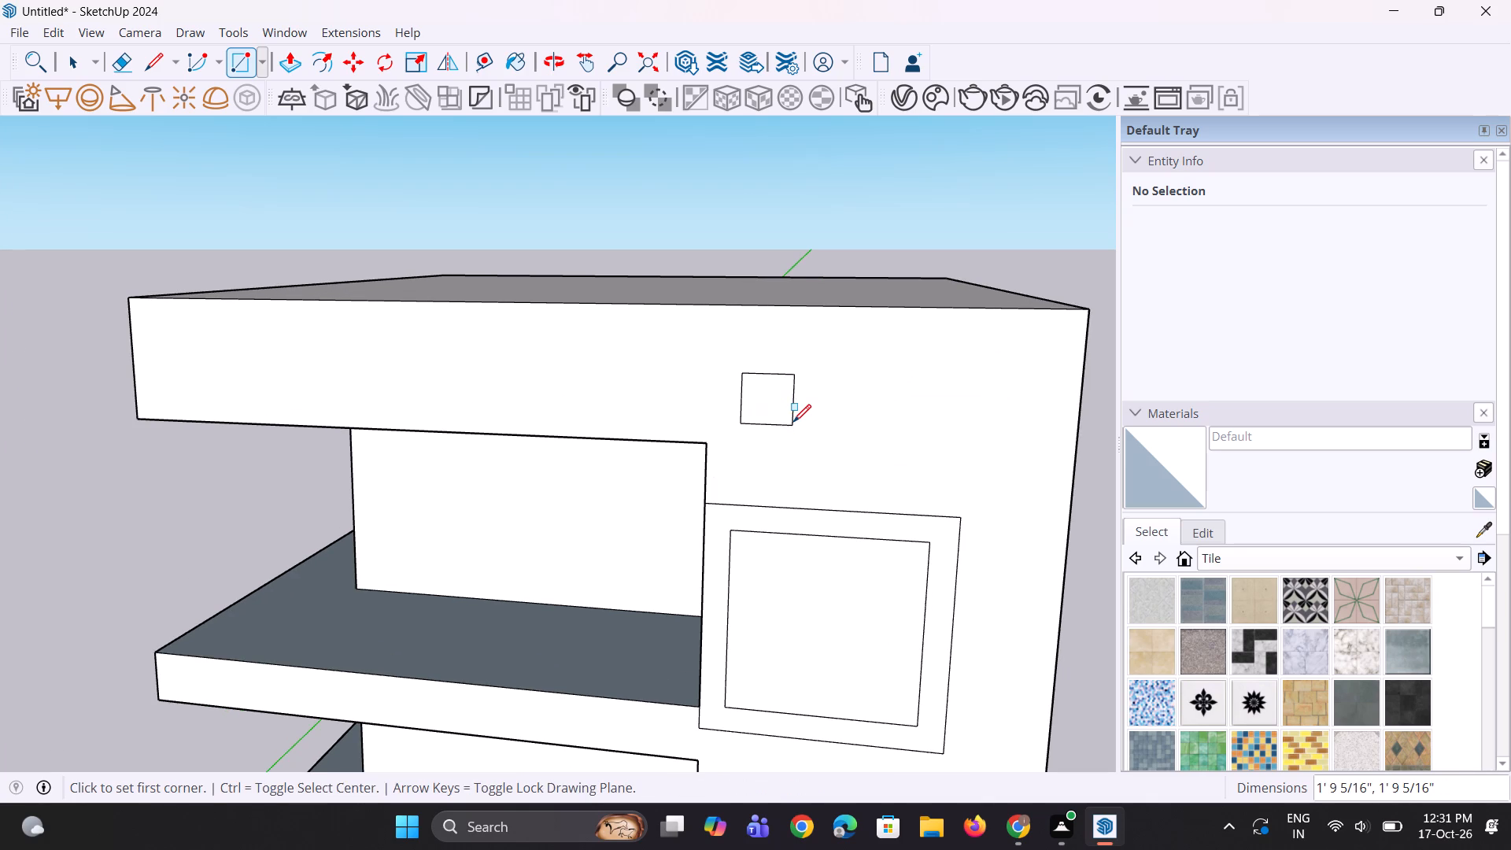
Copy the small square about 3' across, down, and back across to form a two-by-two grid above the framed square.
key(space)
click(778, 407)
key(m)
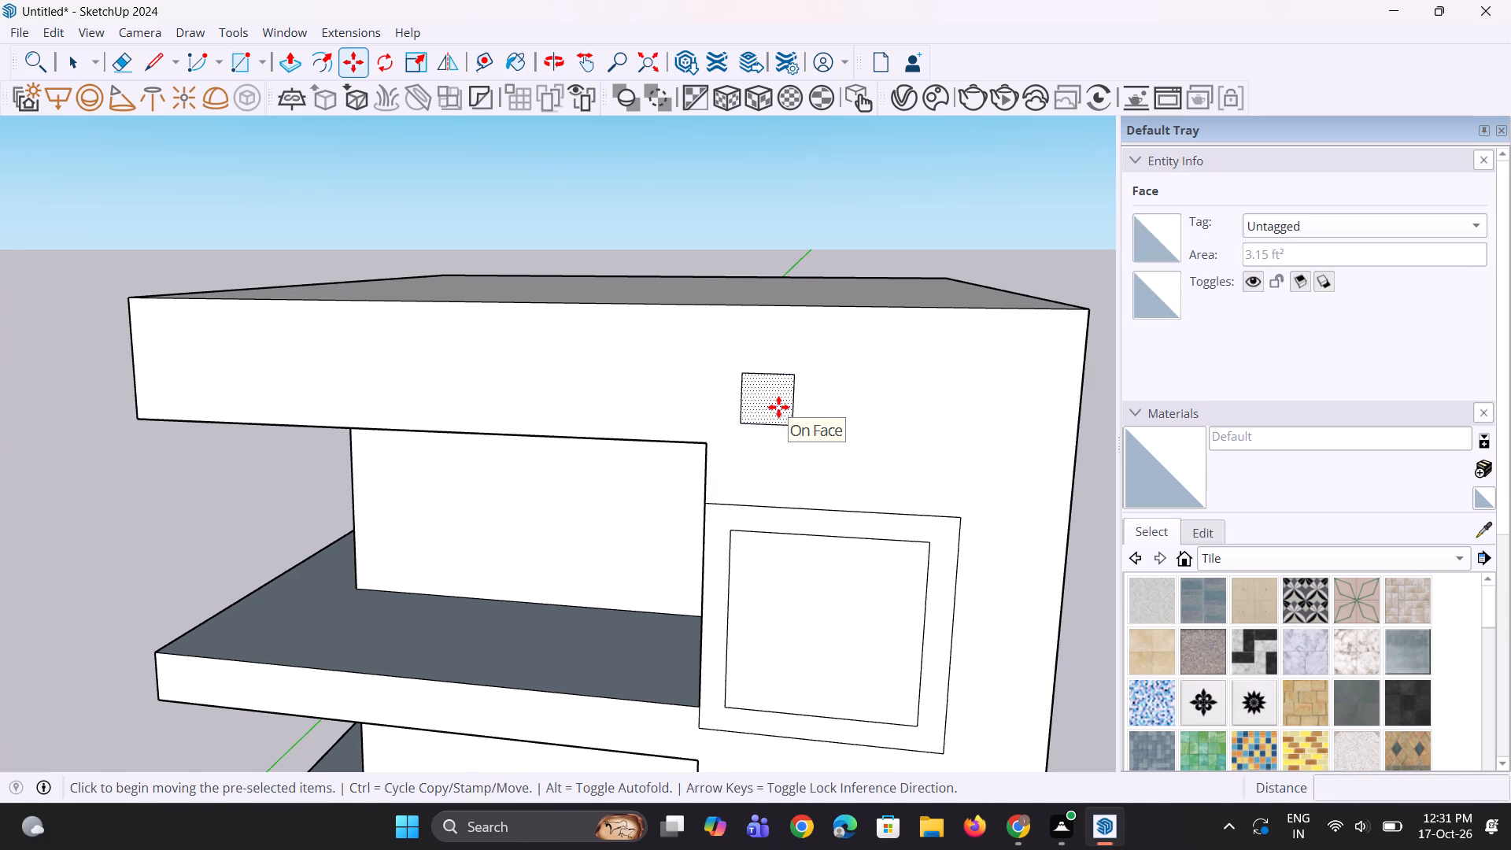
click(778, 407)
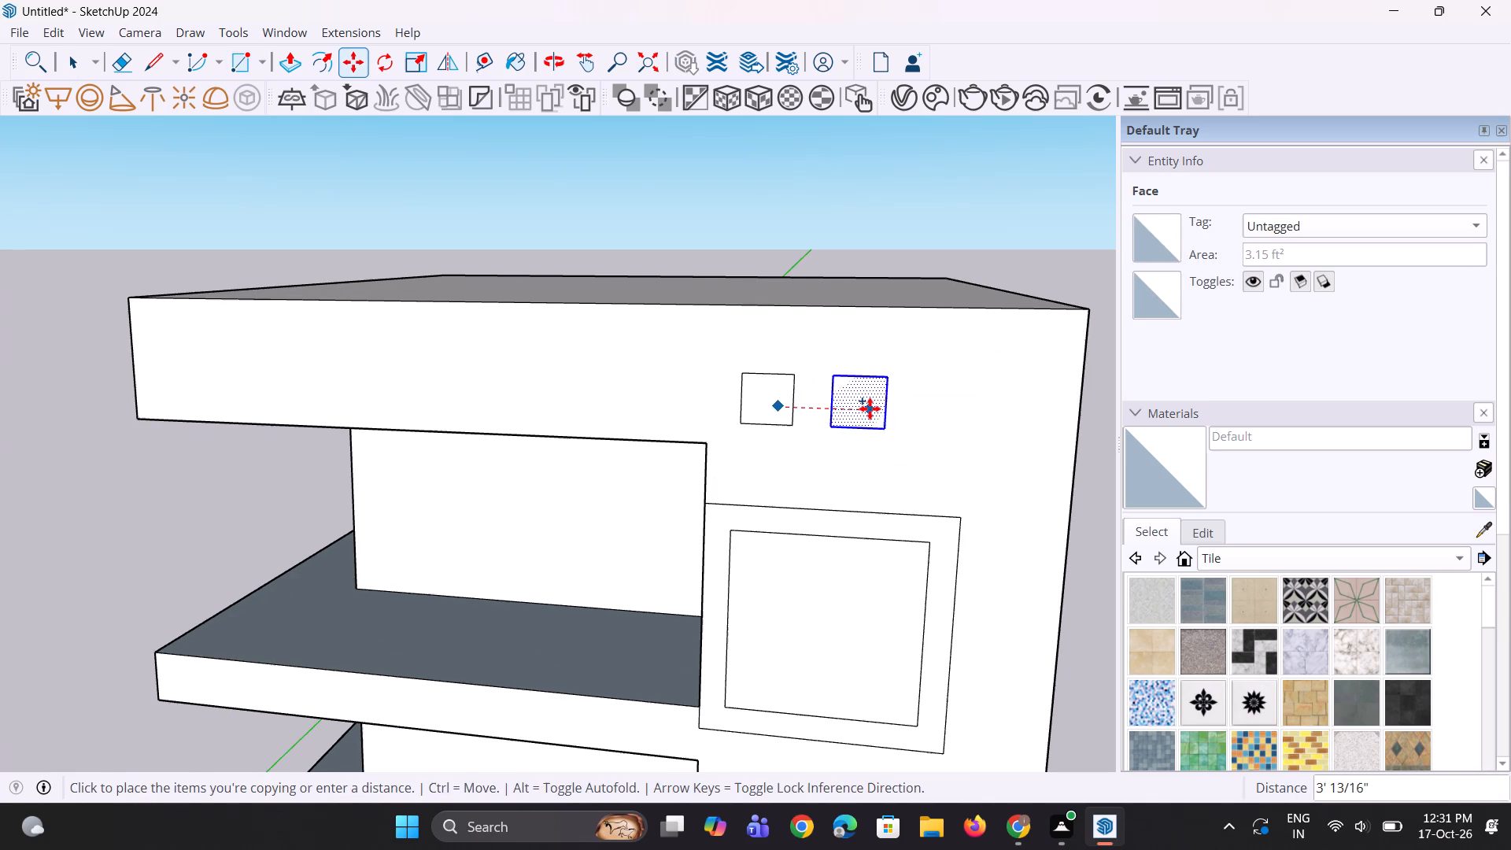
click(870, 408)
key(m)
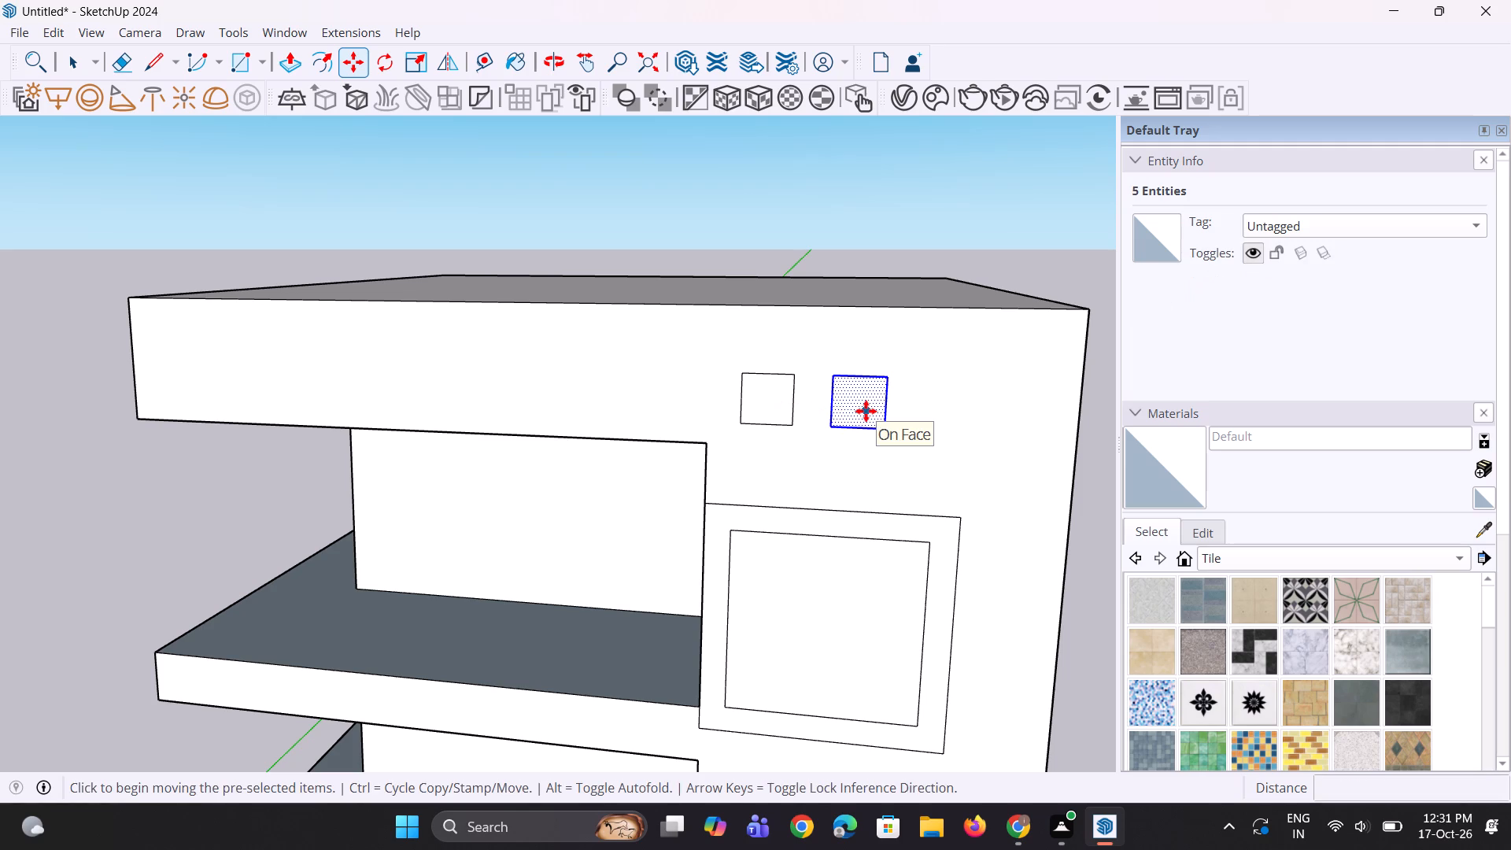
click(863, 411)
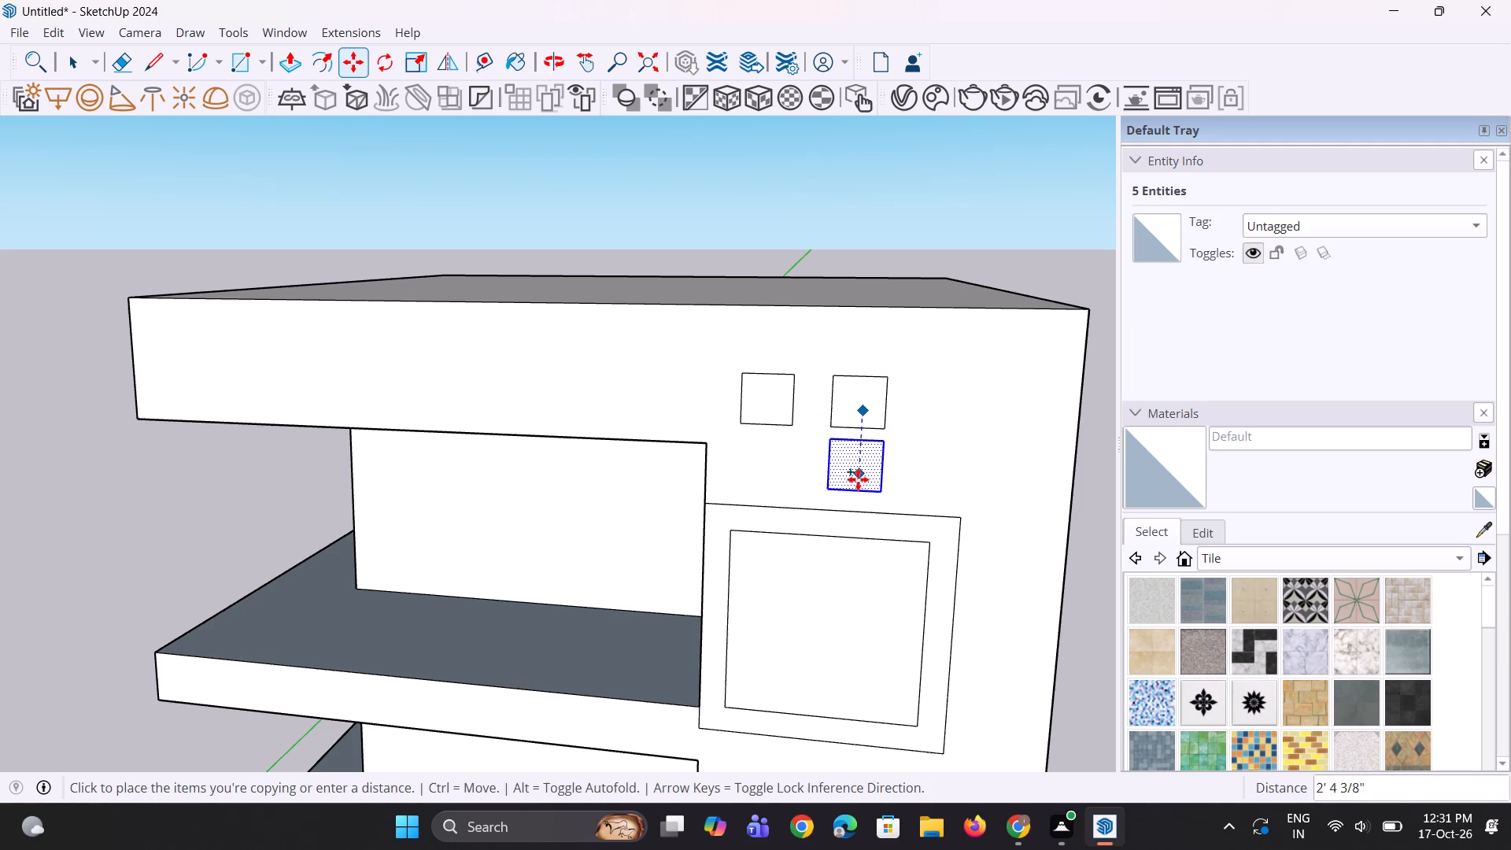
click(858, 482)
key(m)
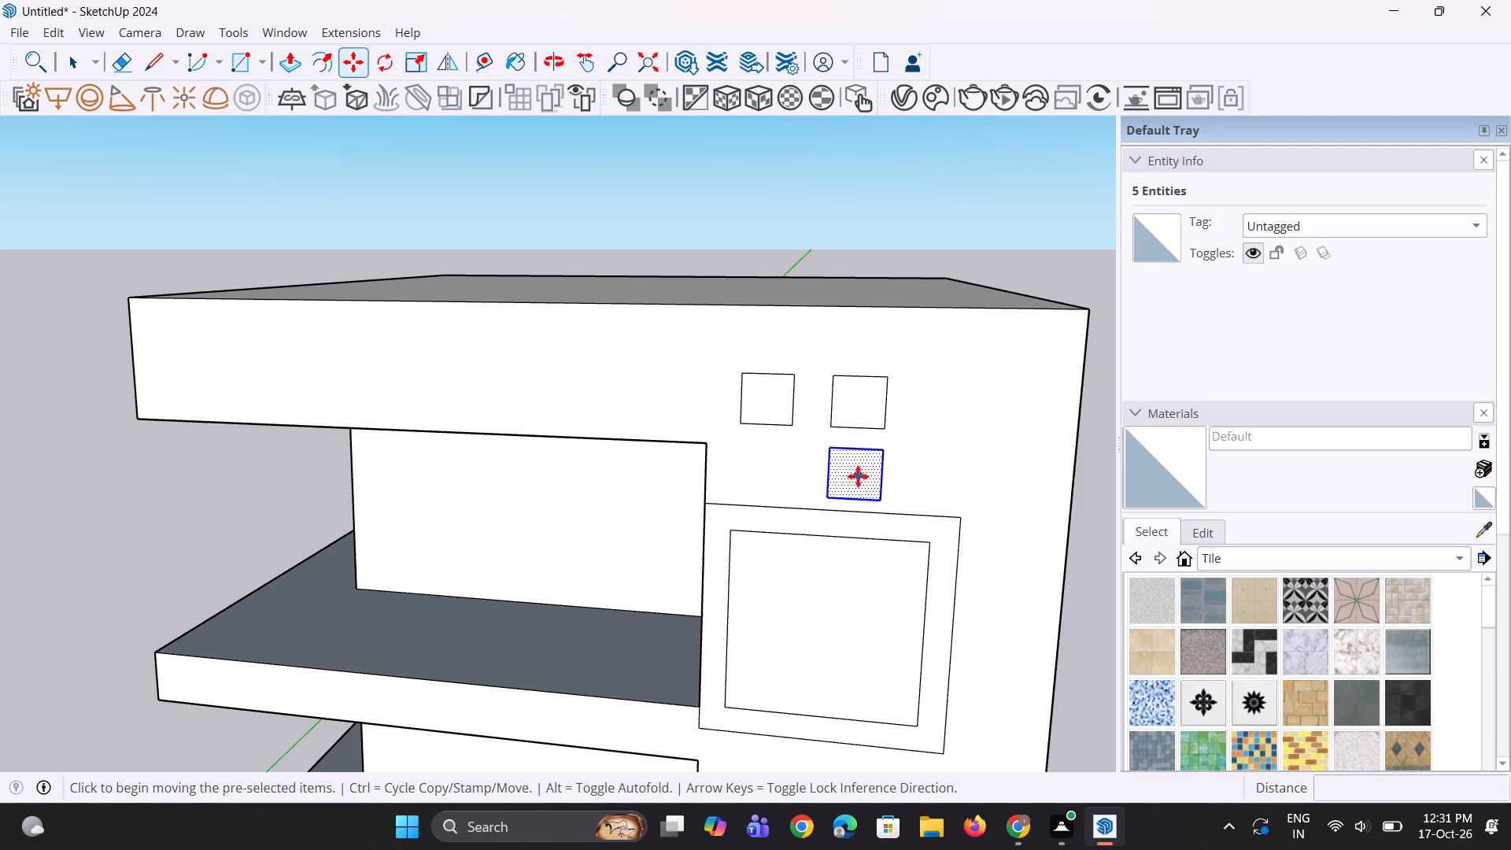
click(858, 476)
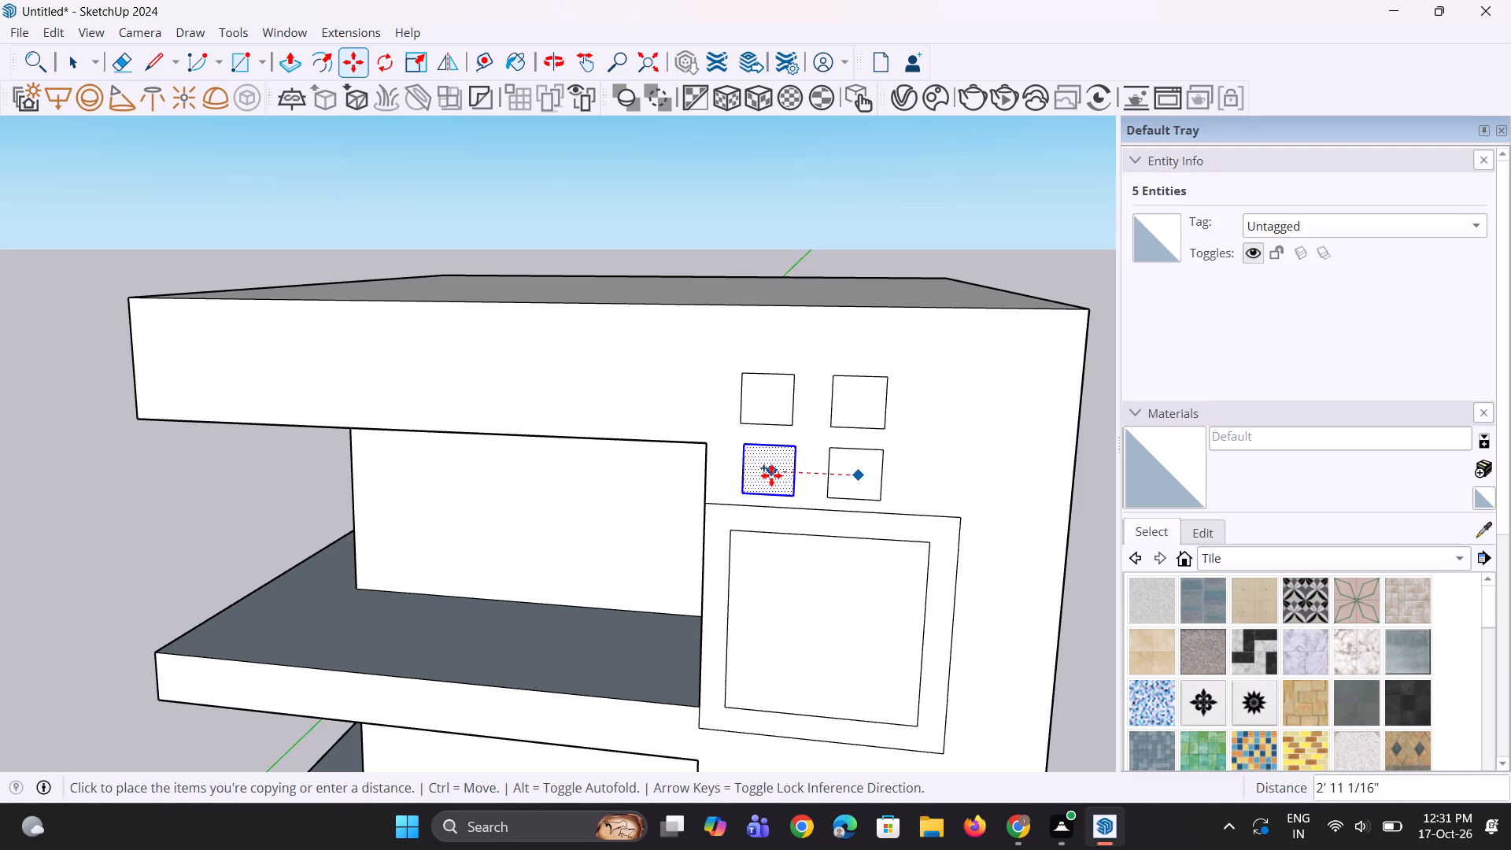
click(769, 475)
key(space)
key(space)
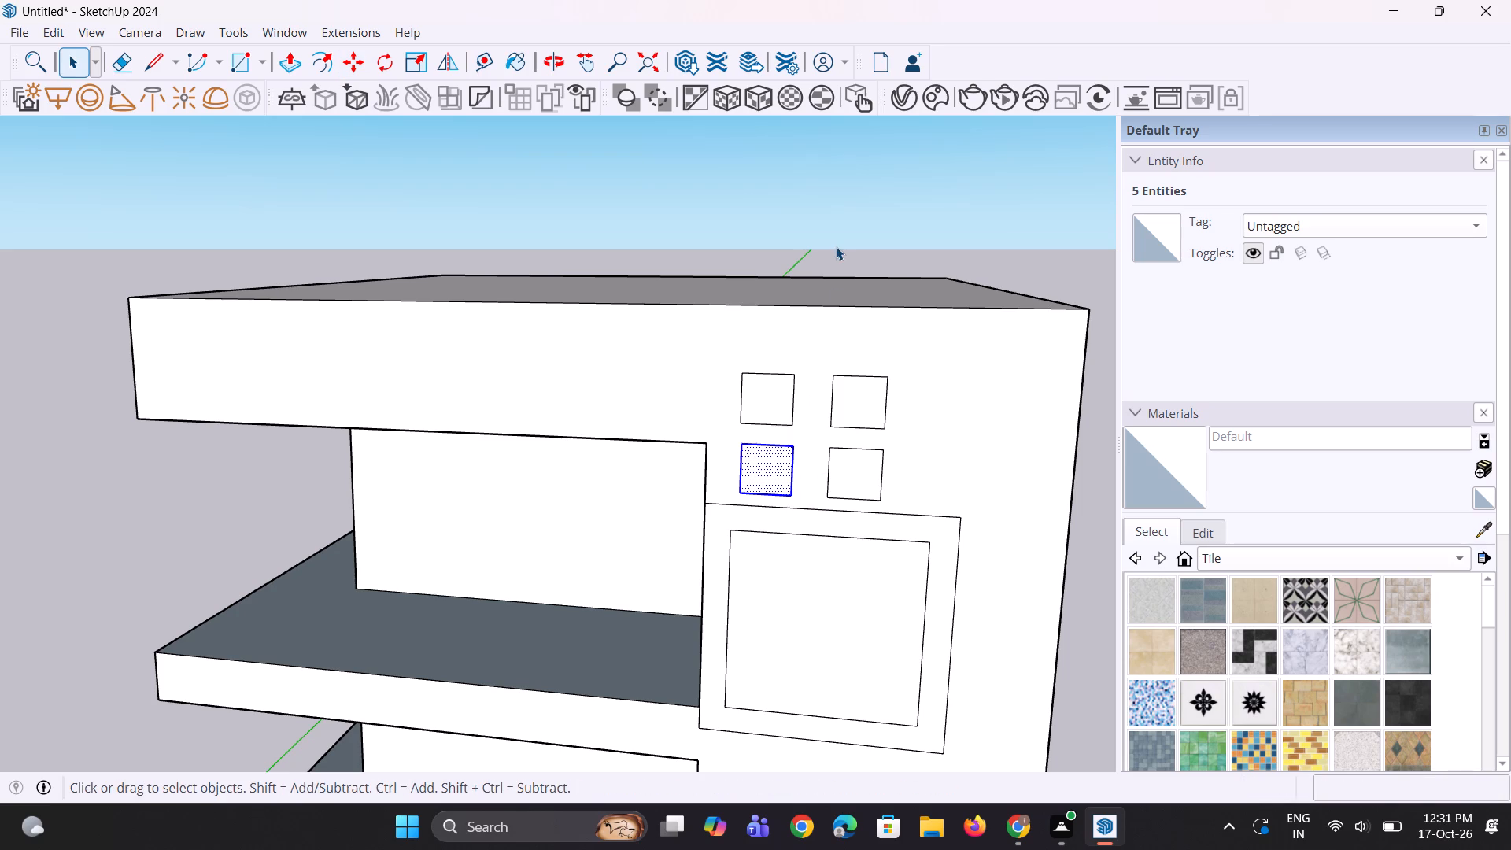
click(836, 246)
Move the four small square faces together straight up about 1' 6", away from the framed square.
scroll(649, 310, down, 9)
middle_drag(698, 395, 689, 416)
scroll(692, 367, up, 3)
click(700, 357)
scroll(709, 396, up, 3)
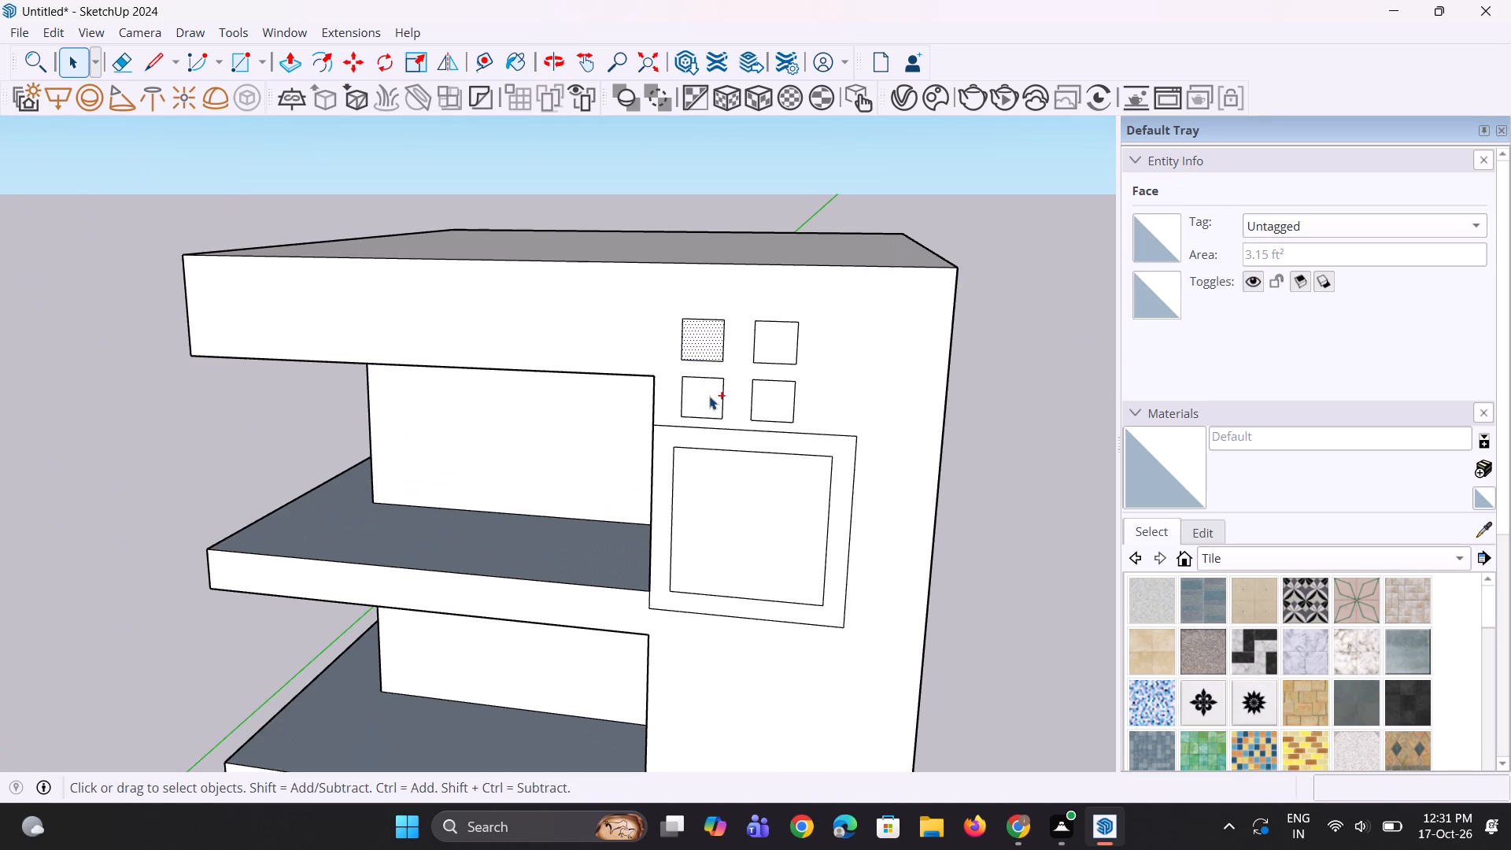
ctrl+click(709, 396)
ctrl+click(770, 402)
ctrl+click(771, 355)
key(m)
click(829, 388)
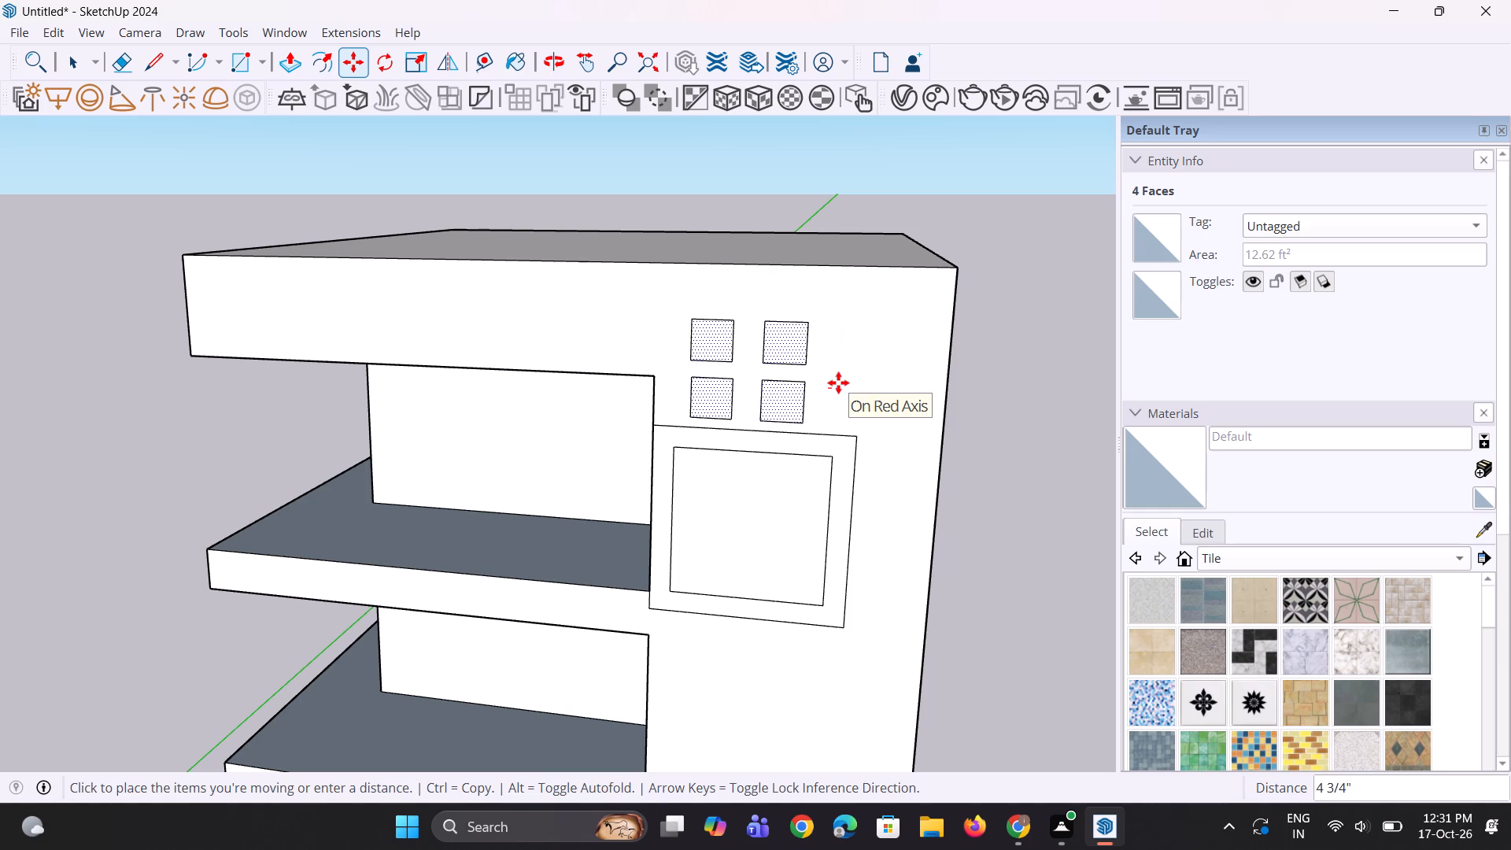
key(Escape)
middle_drag(776, 431, 749, 442)
scroll(772, 449, up, 3)
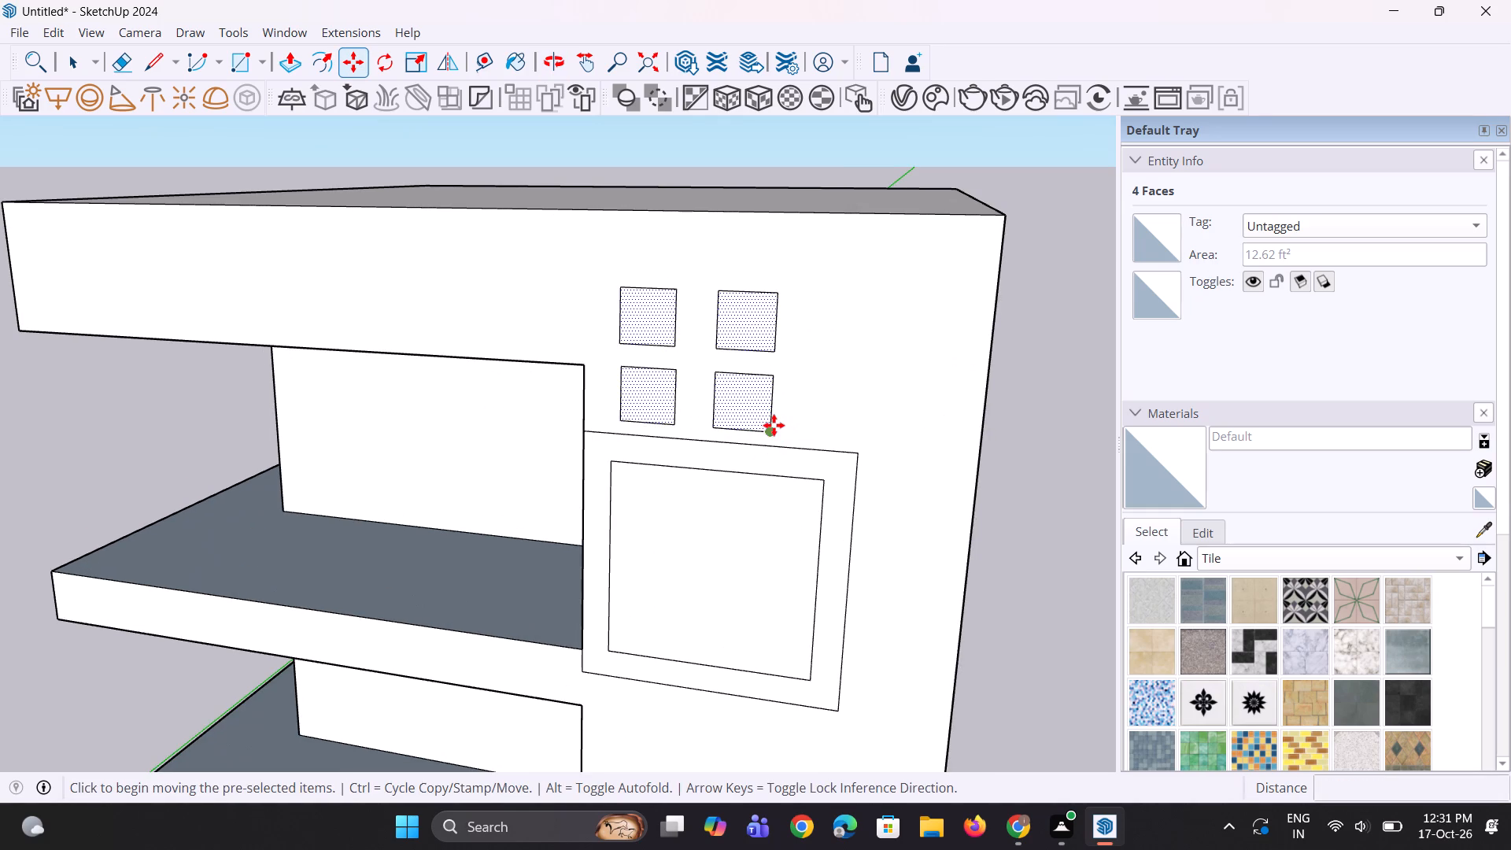
click(772, 425)
click(775, 386)
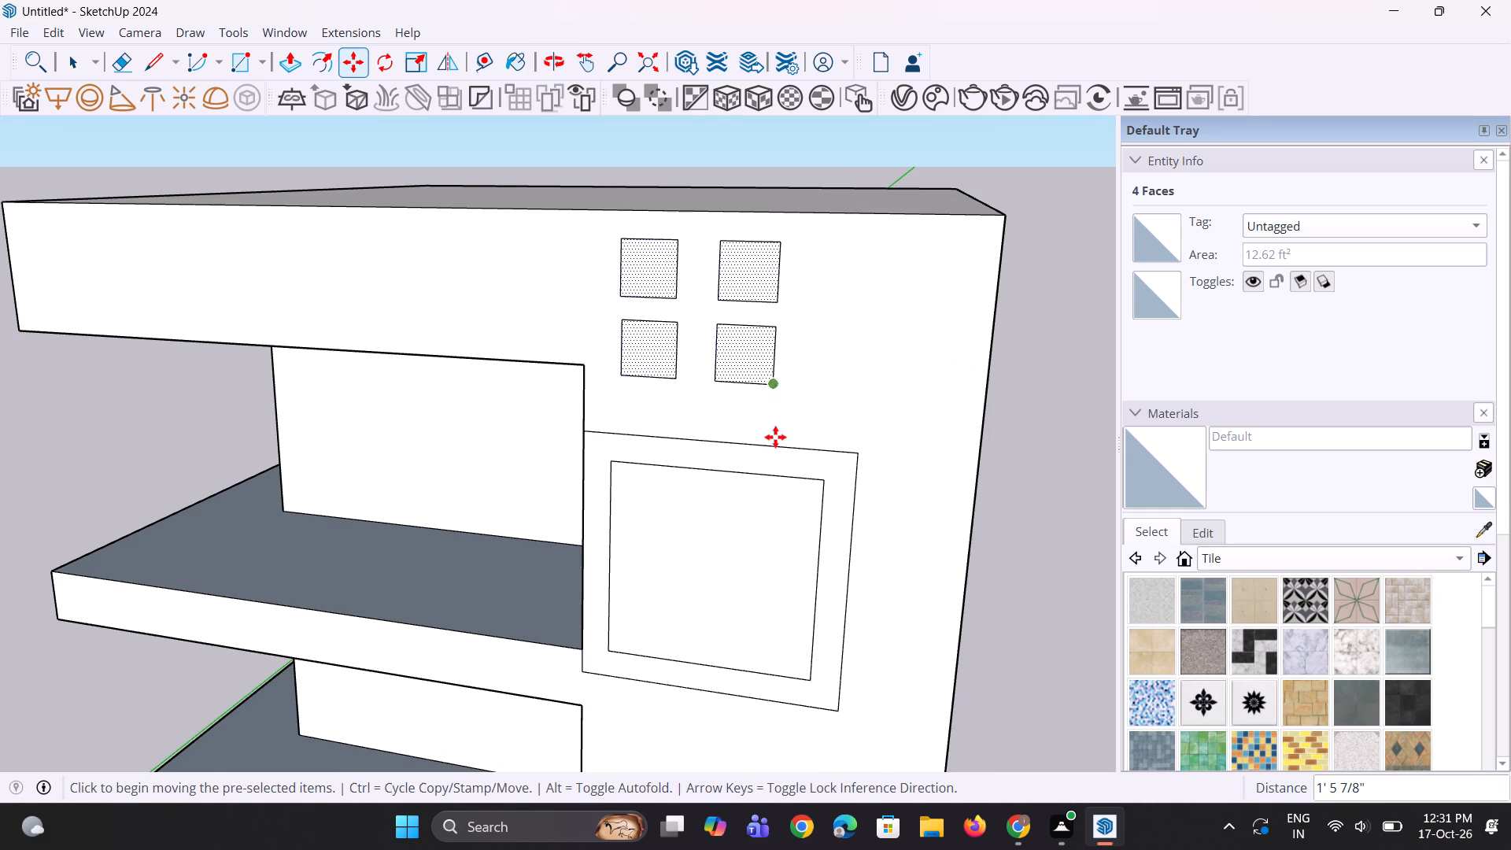
scroll(775, 440, down, 6)
key(space)
key(space)
click(977, 511)
Examine the grid of small squares and the framed square on the front bay from different angles and distances.
scroll(726, 425, down, 5)
middle_drag(722, 425, 717, 401)
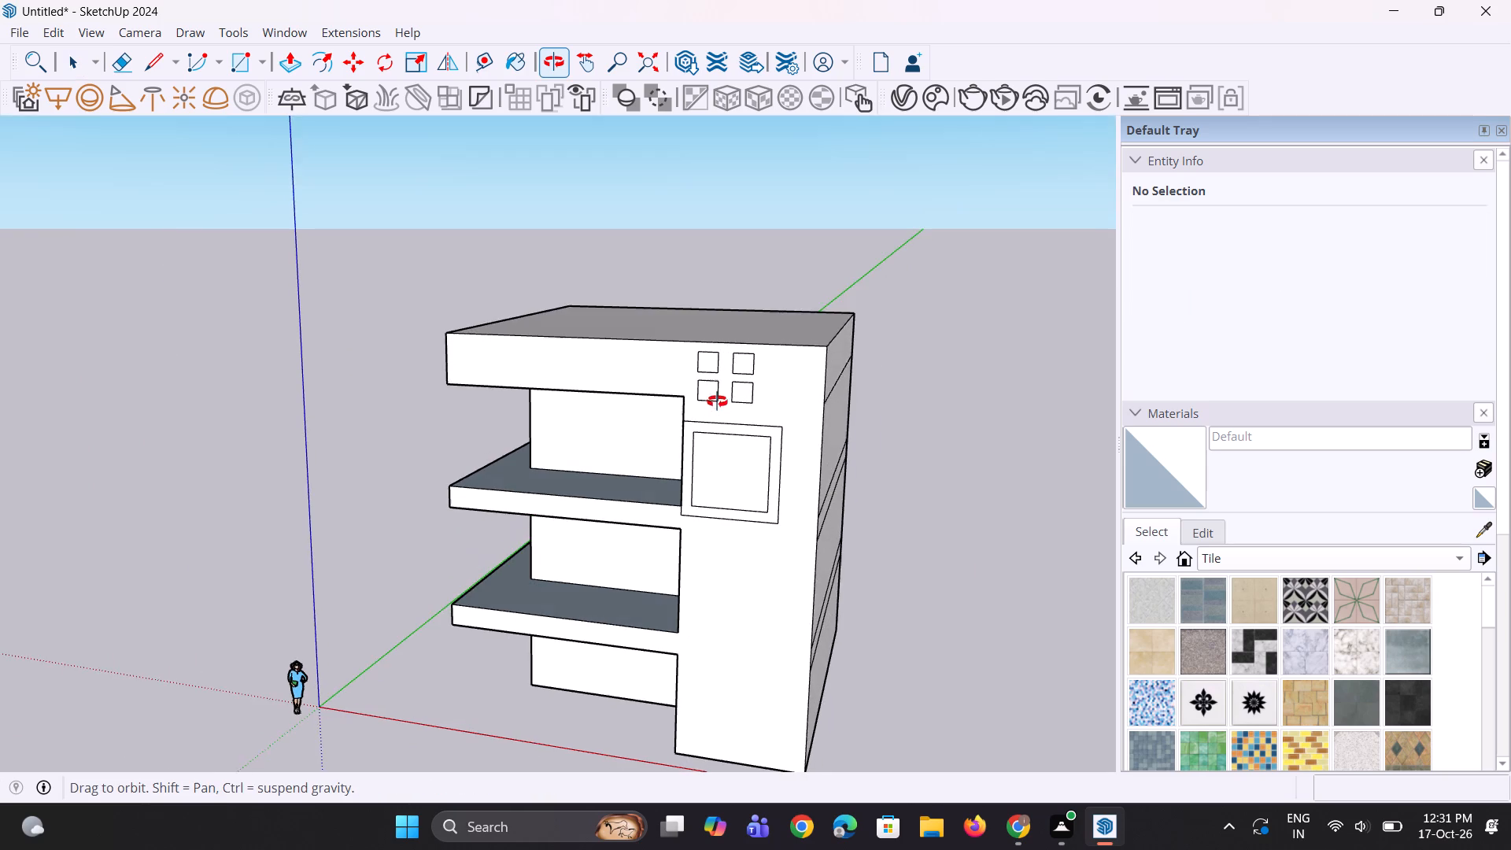
middle_drag(717, 401, 741, 412)
scroll(759, 325, up, 3)
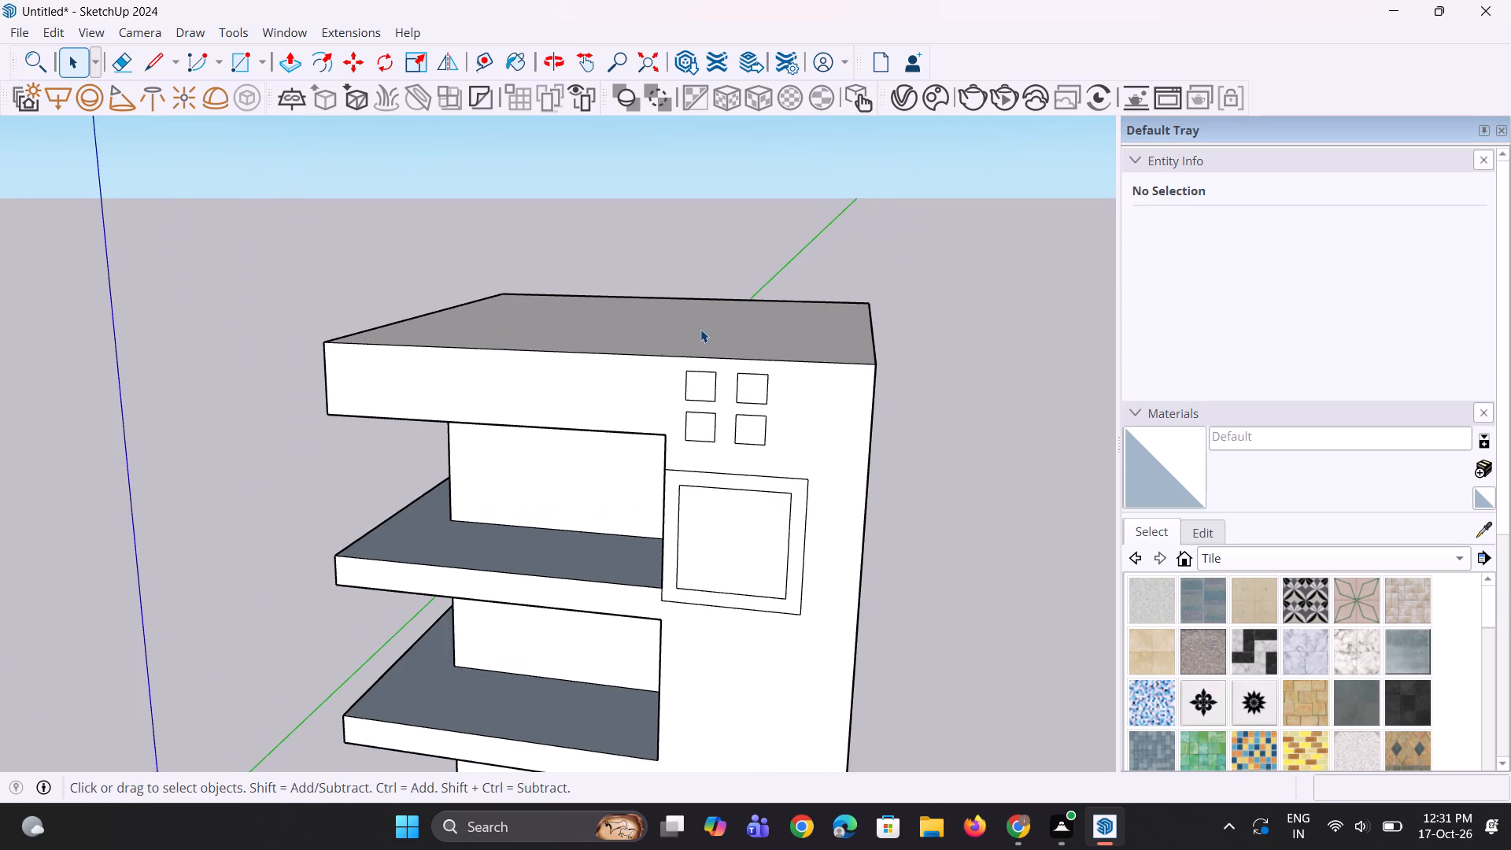
scroll(700, 348, down, 8)
Draw a line from the roof slab's lower inner corner up the bay's edge, continuing 37' across the roof to its back edge.
middle_drag(700, 361, 731, 456)
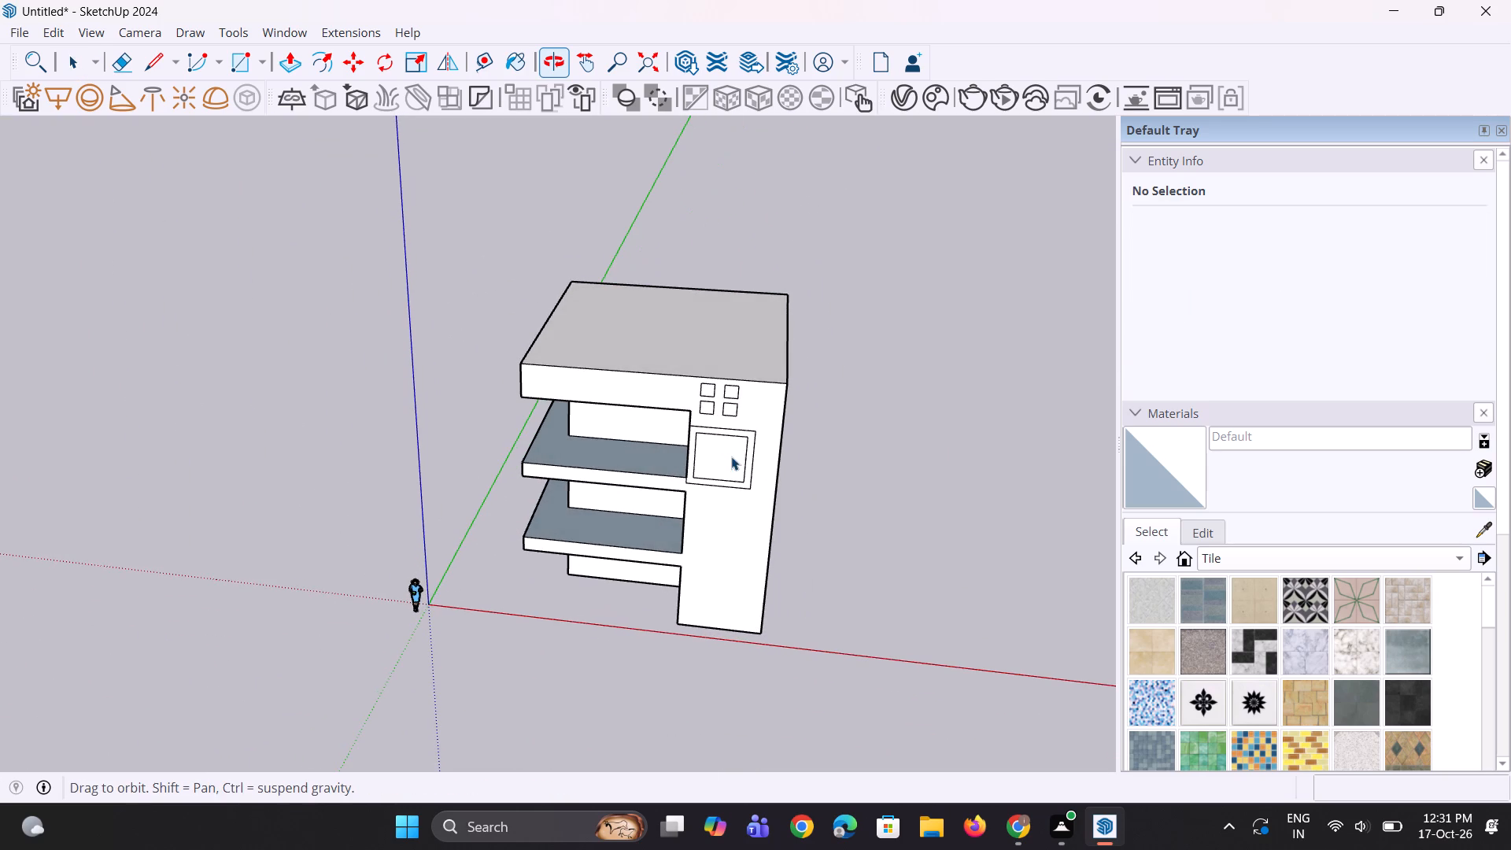
scroll(722, 431, up, 2)
scroll(666, 356, up, 3)
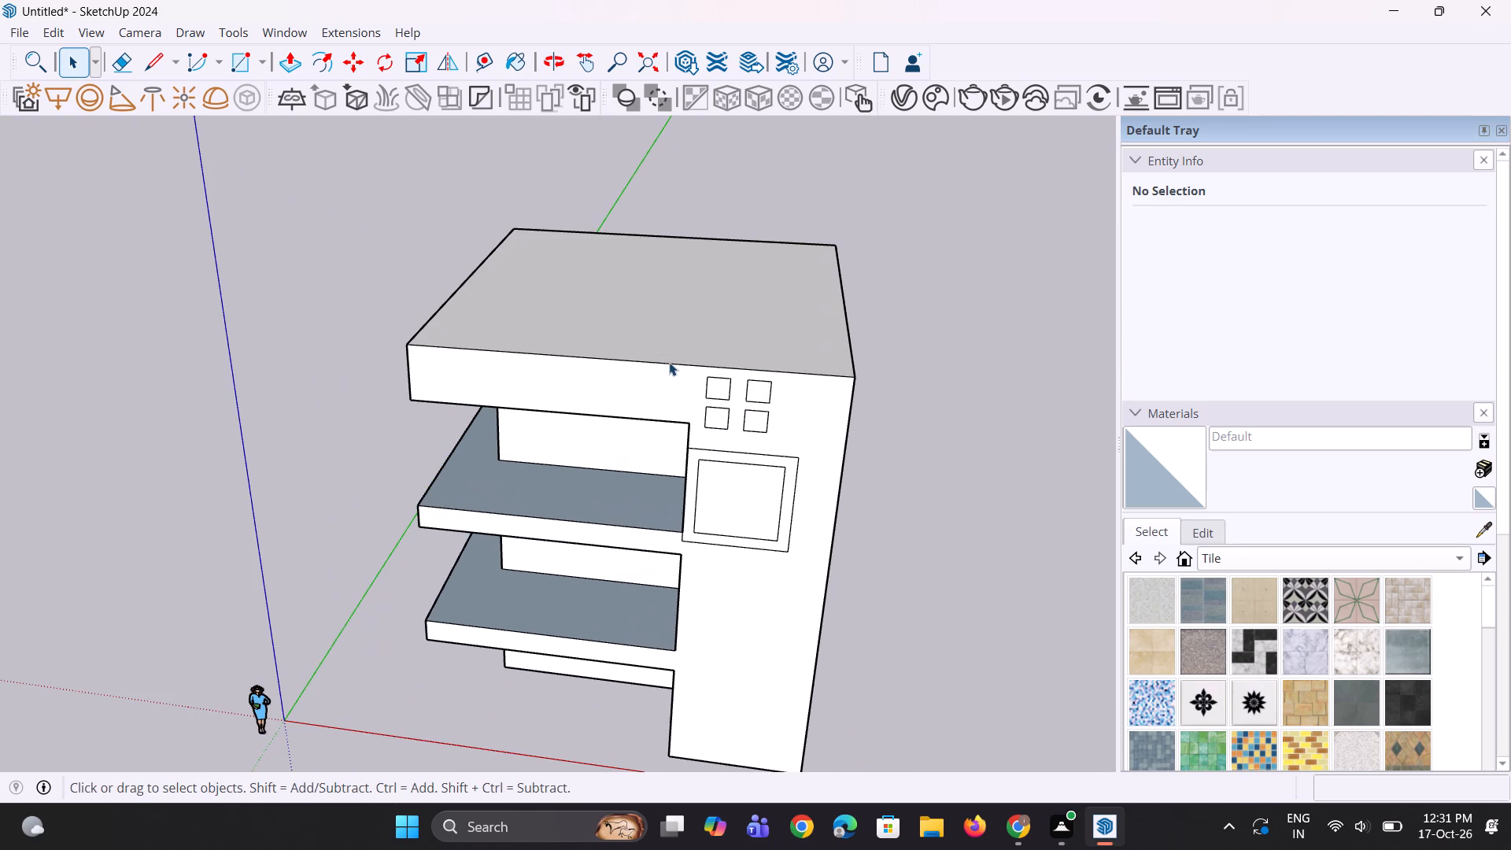
scroll(676, 362, up, 2)
middle_drag(676, 362, 678, 403)
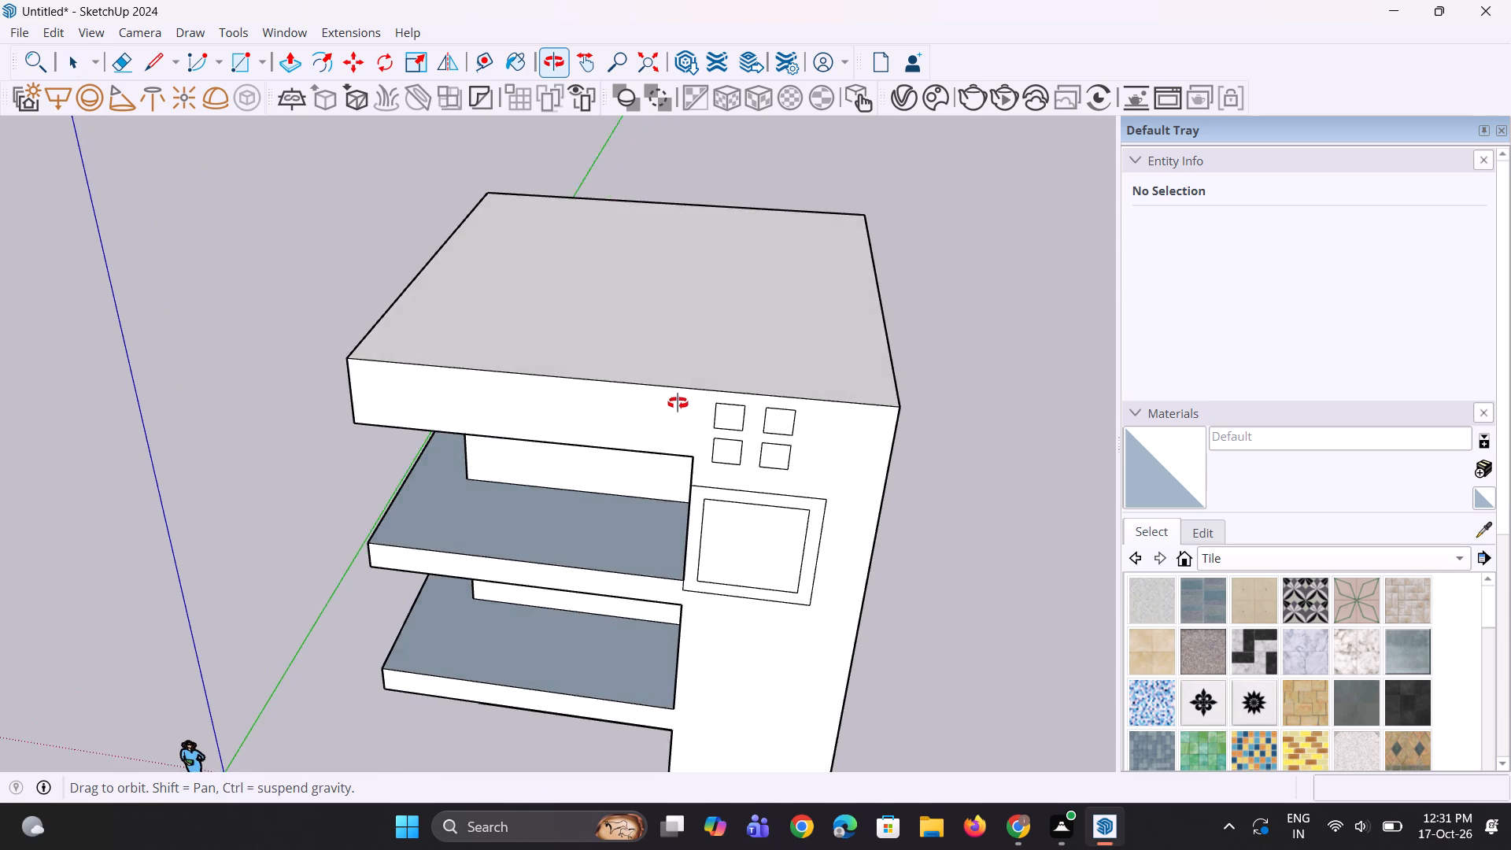
middle_drag(678, 403, 687, 423)
key(l)
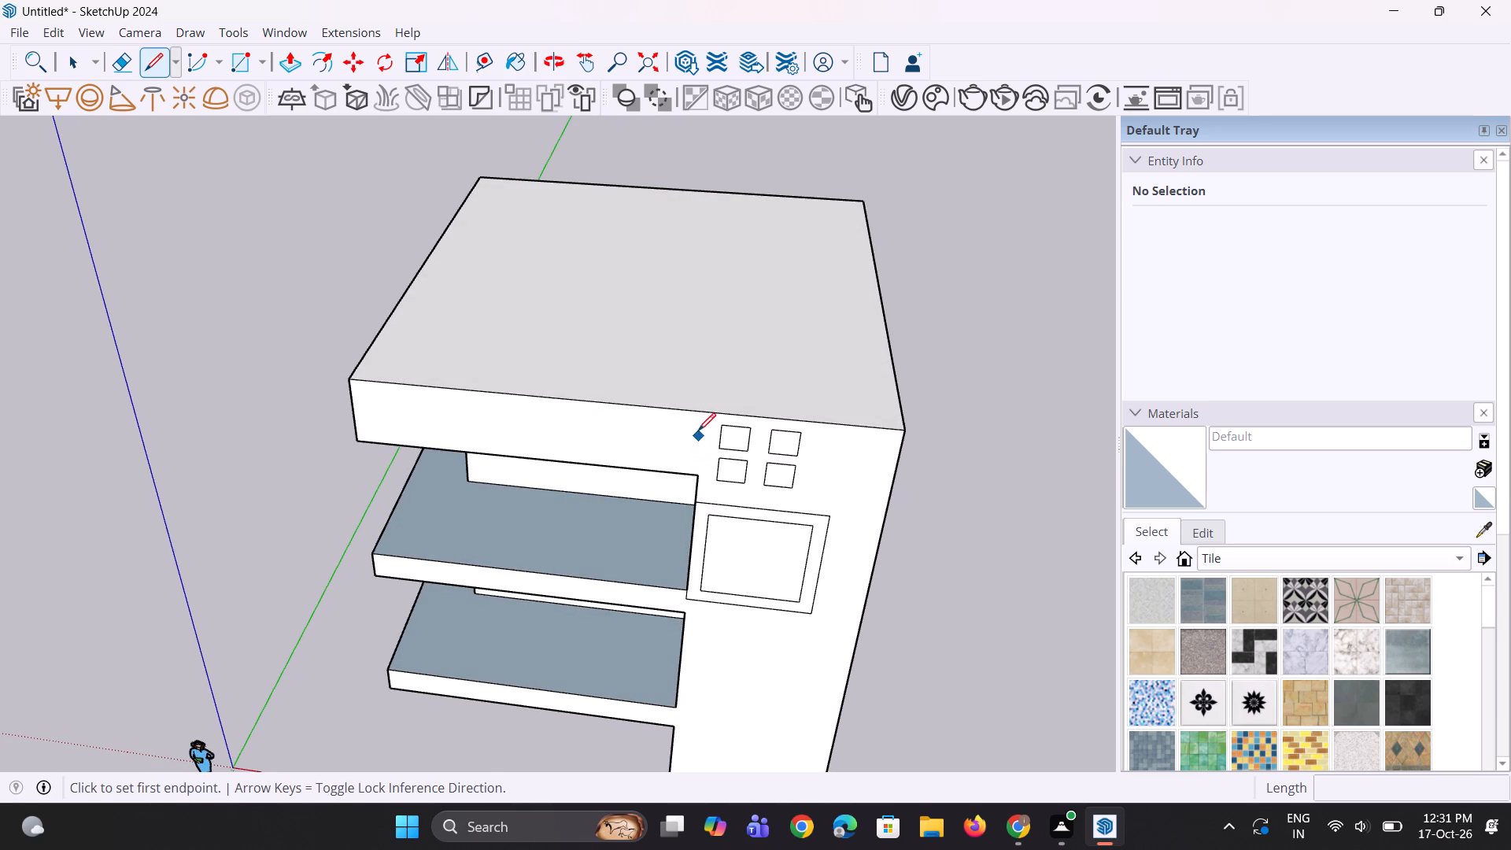
click(700, 473)
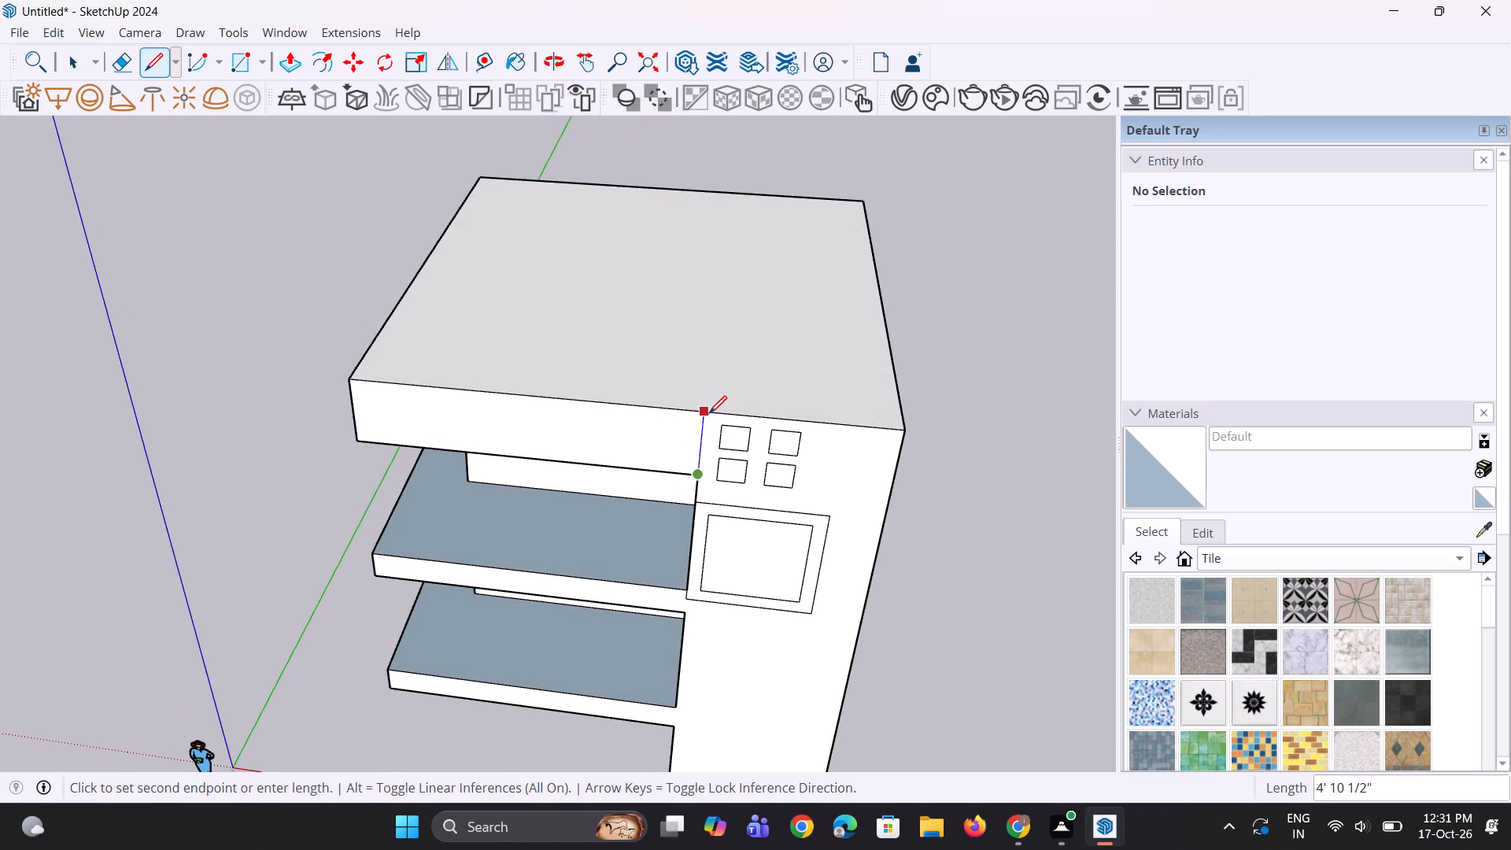
click(708, 413)
click(705, 405)
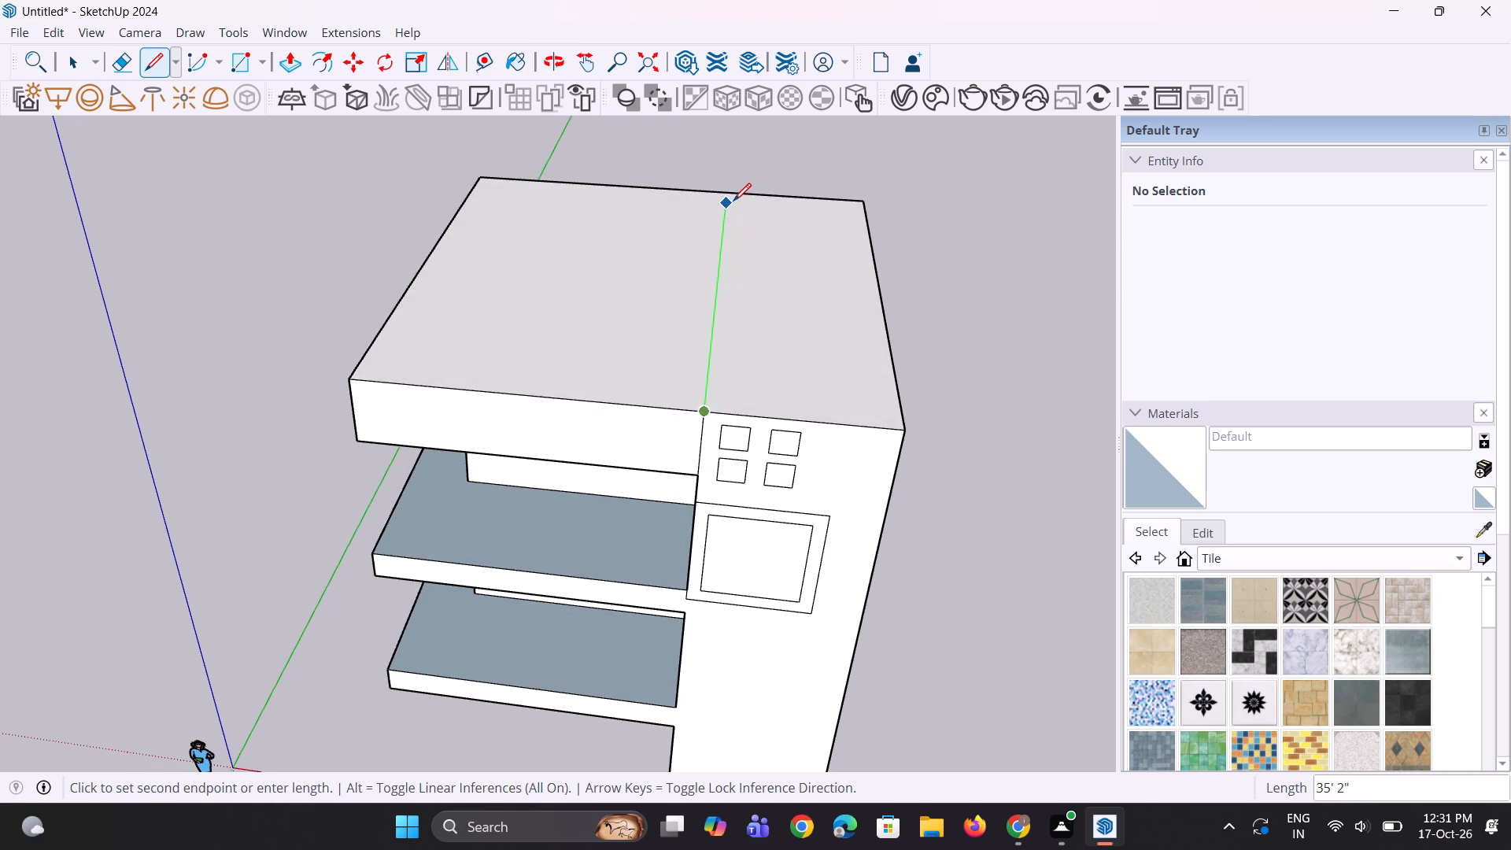
click(730, 192)
Push/Pull the roof strip above the front bay upward so it rises above the adjoining roof slab.
key(p)
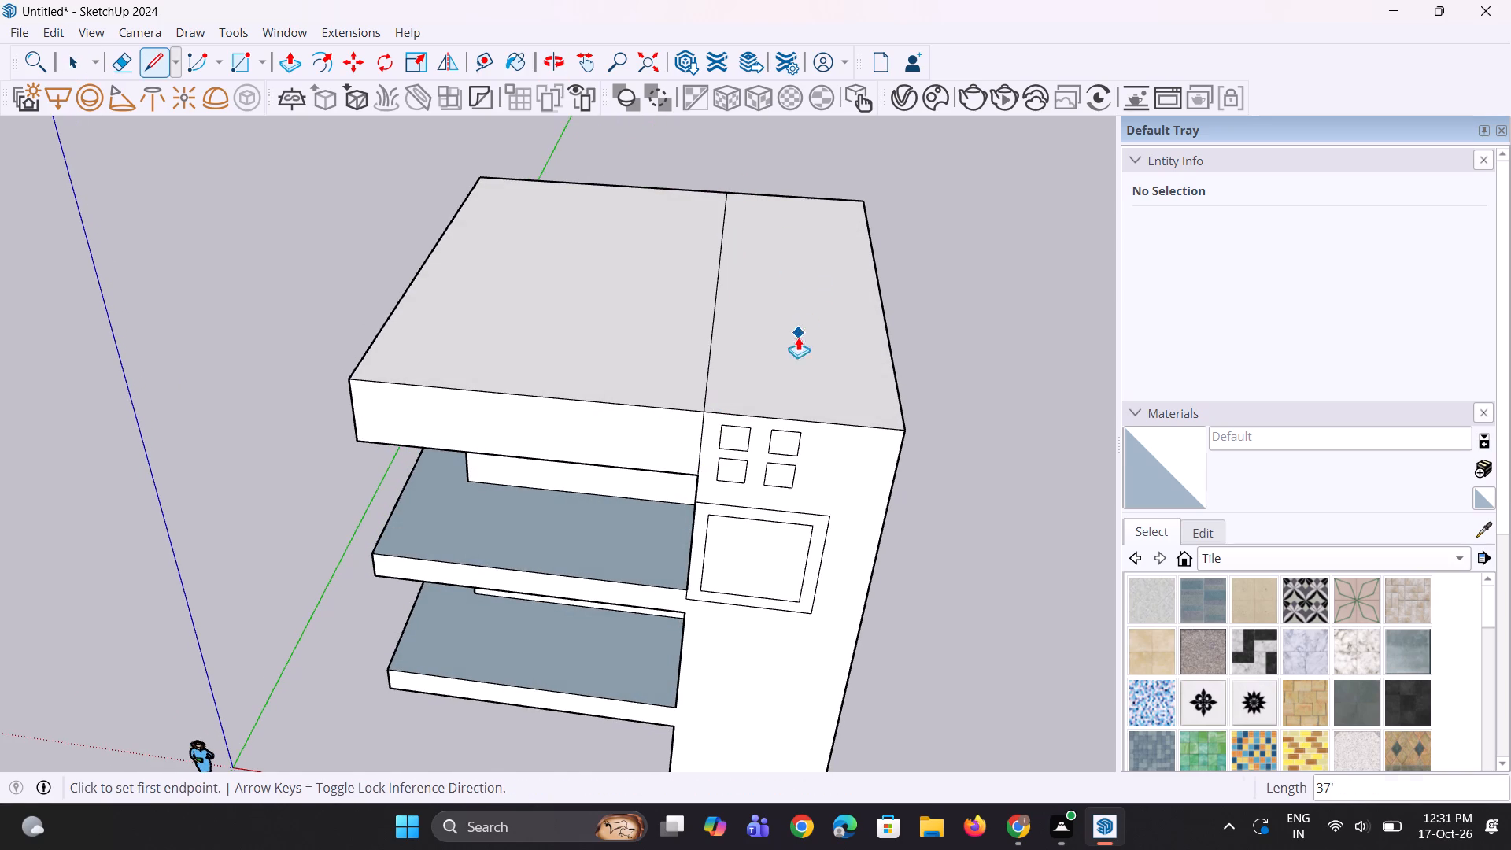
click(800, 379)
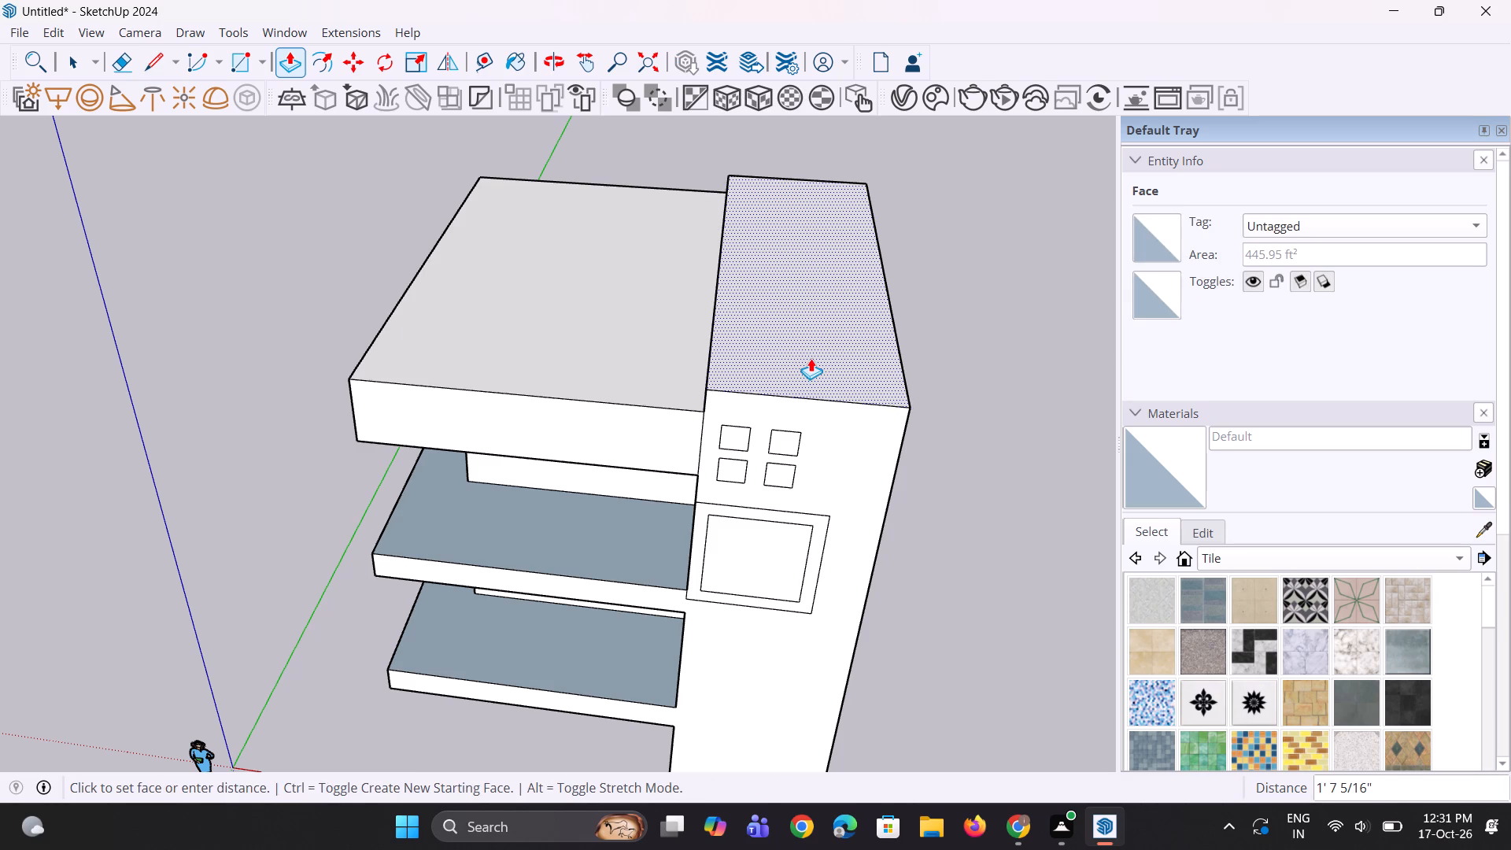
click(811, 356)
Push/Pull the top of the roof slab beside the bay down 10 1/2".
middle_drag(818, 413, 833, 267)
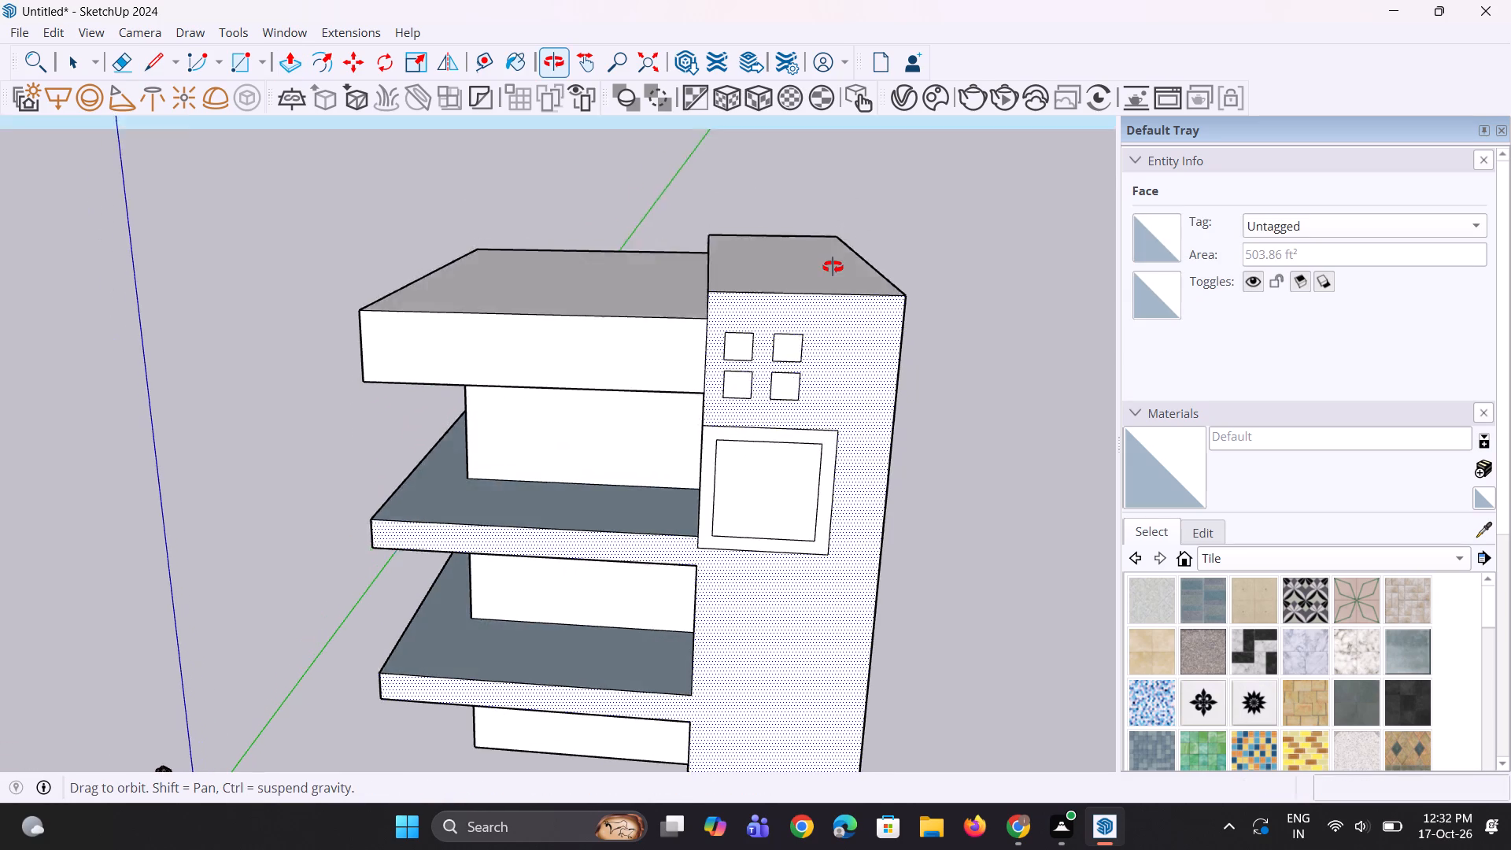
middle_drag(833, 267, 833, 263)
scroll(608, 270, up, 2)
click(608, 274)
click(615, 286)
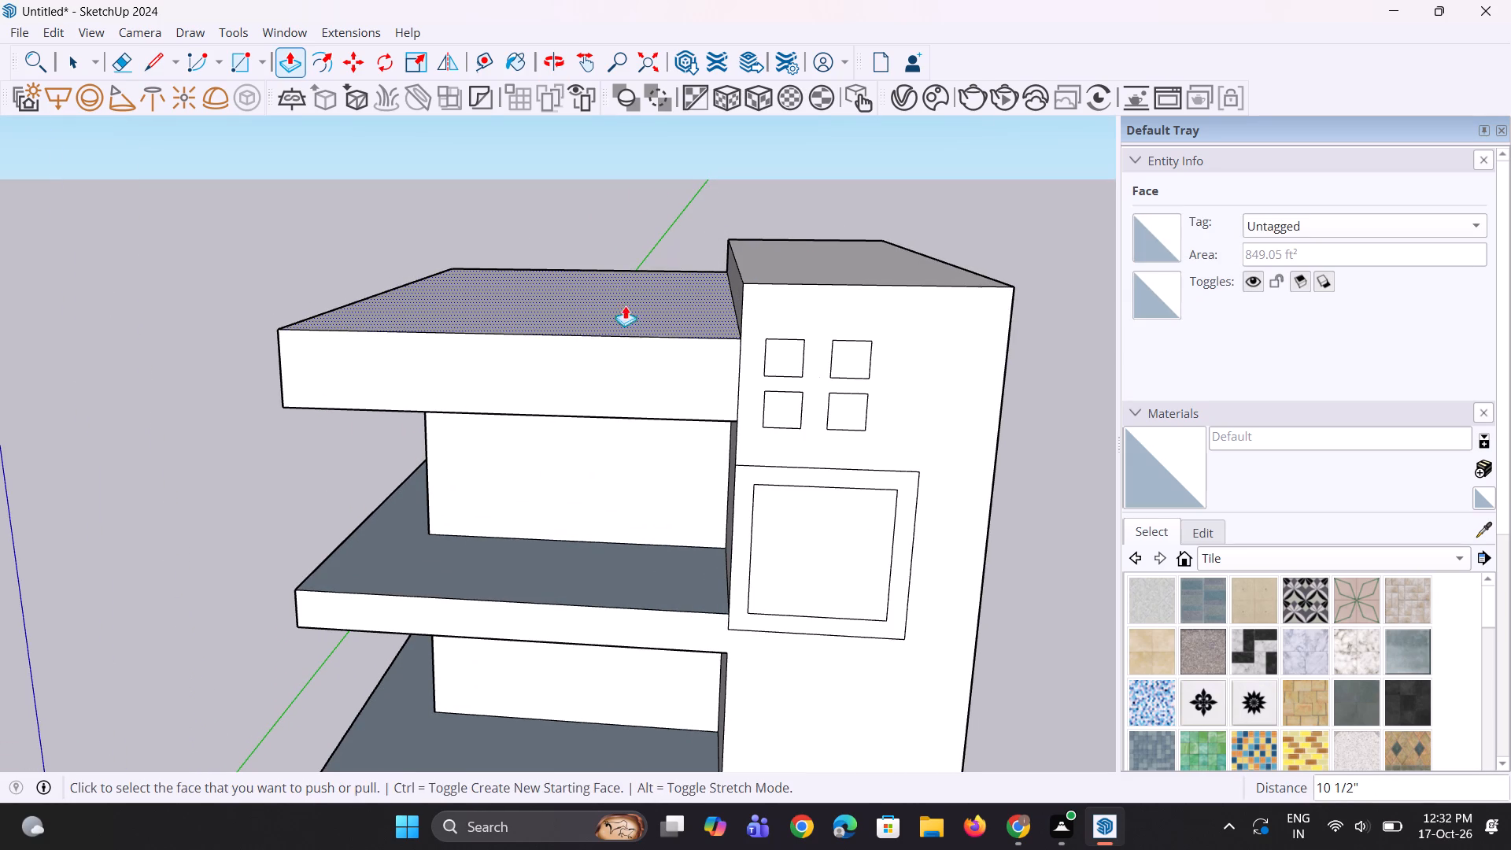
middle_drag(672, 358, 660, 312)
key(space)
key(space)
click(682, 258)
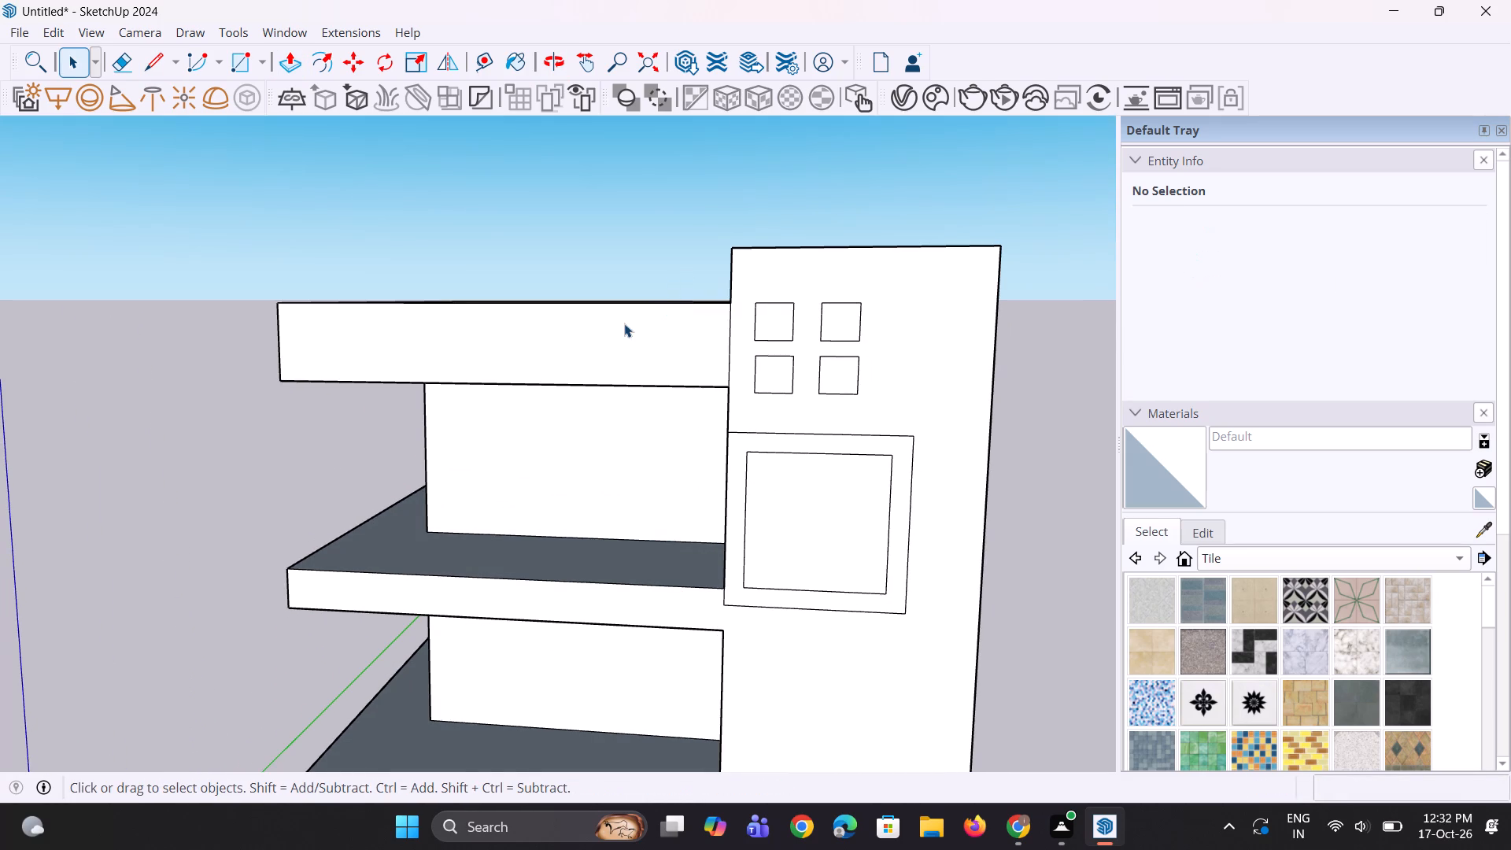
Move the framed square's two outer vertical edges inward along the red axis to narrow the frame and its opening.
scroll(632, 314, down, 3)
middle_drag(633, 312, 652, 332)
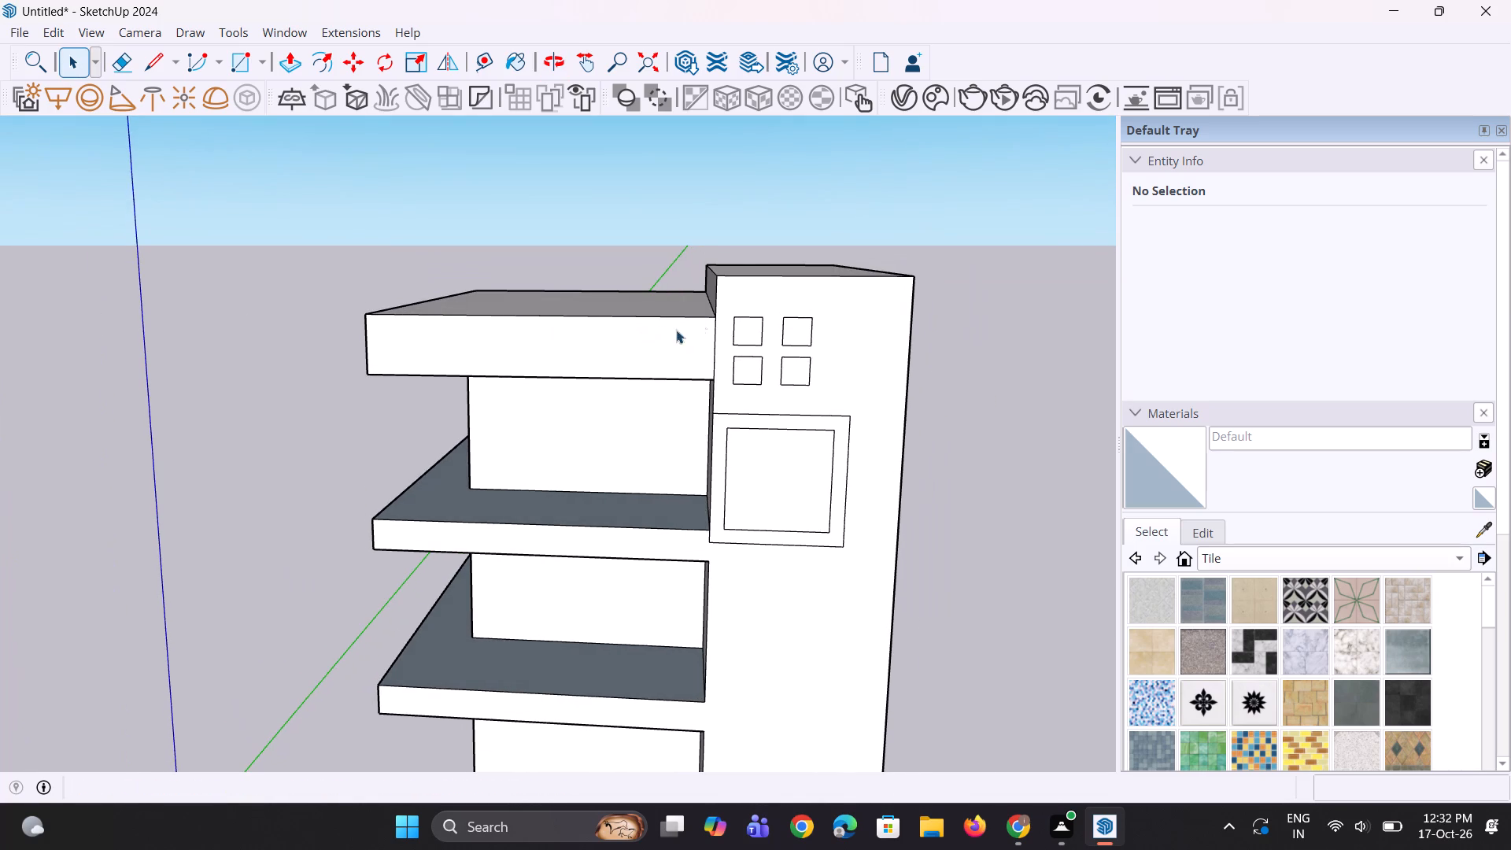
middle_drag(866, 468, 860, 464)
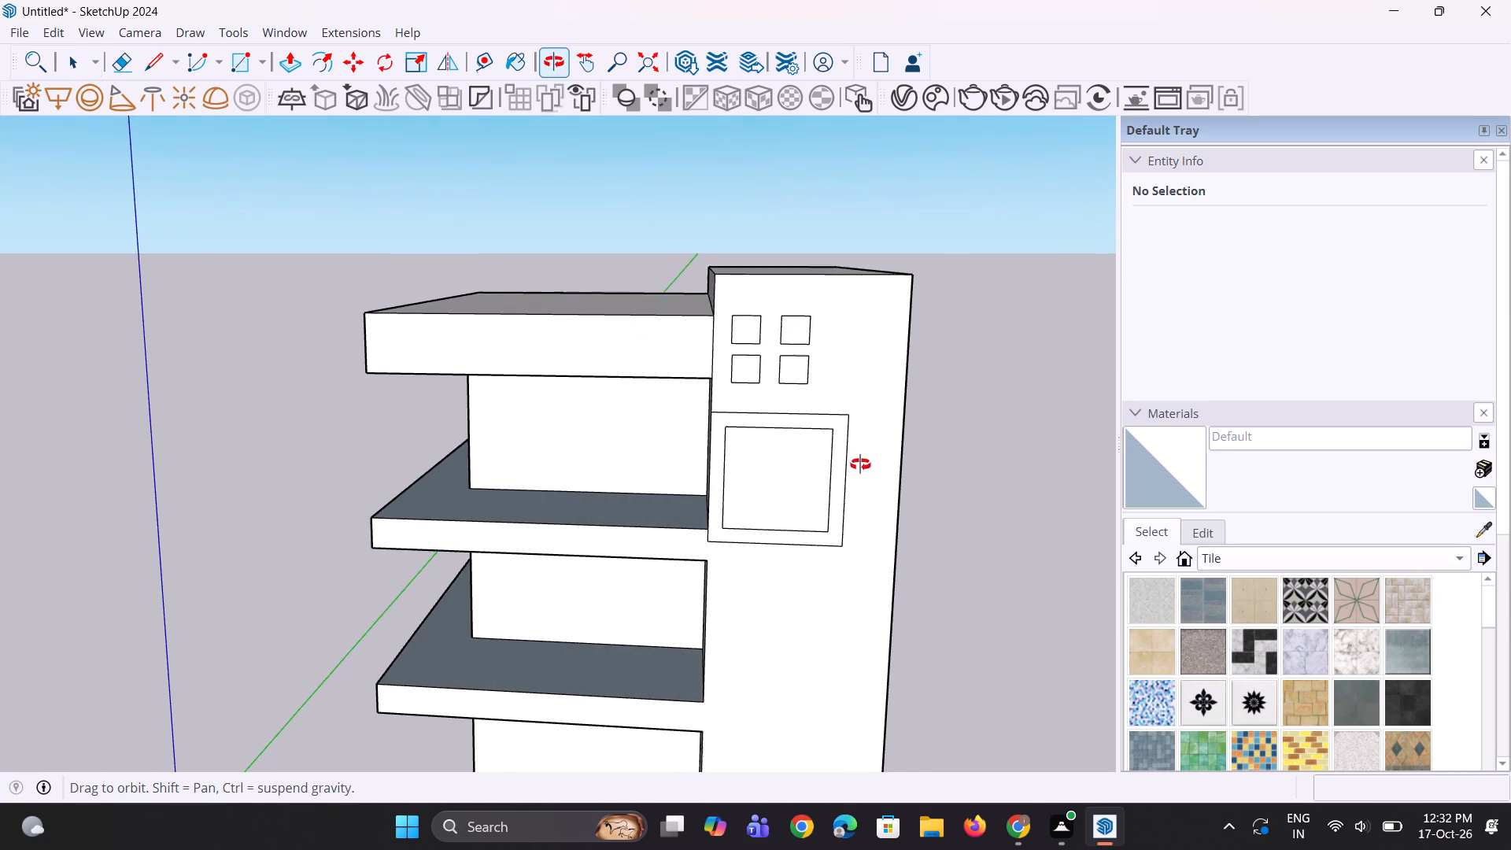
middle_drag(860, 464, 841, 460)
click(819, 459)
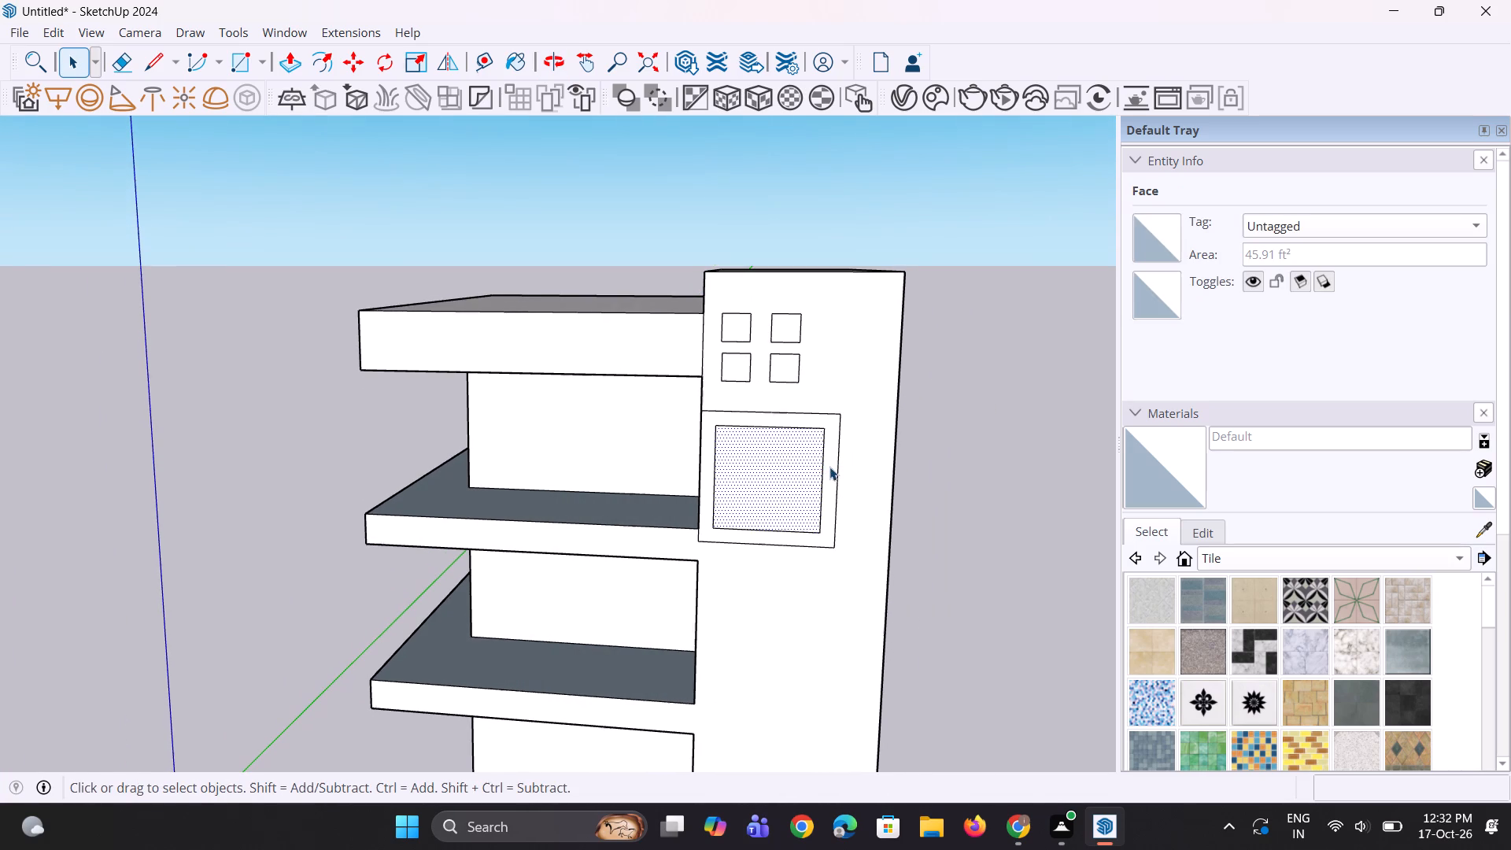
click(822, 466)
scroll(832, 471, up, 2)
ctrl+click(838, 471)
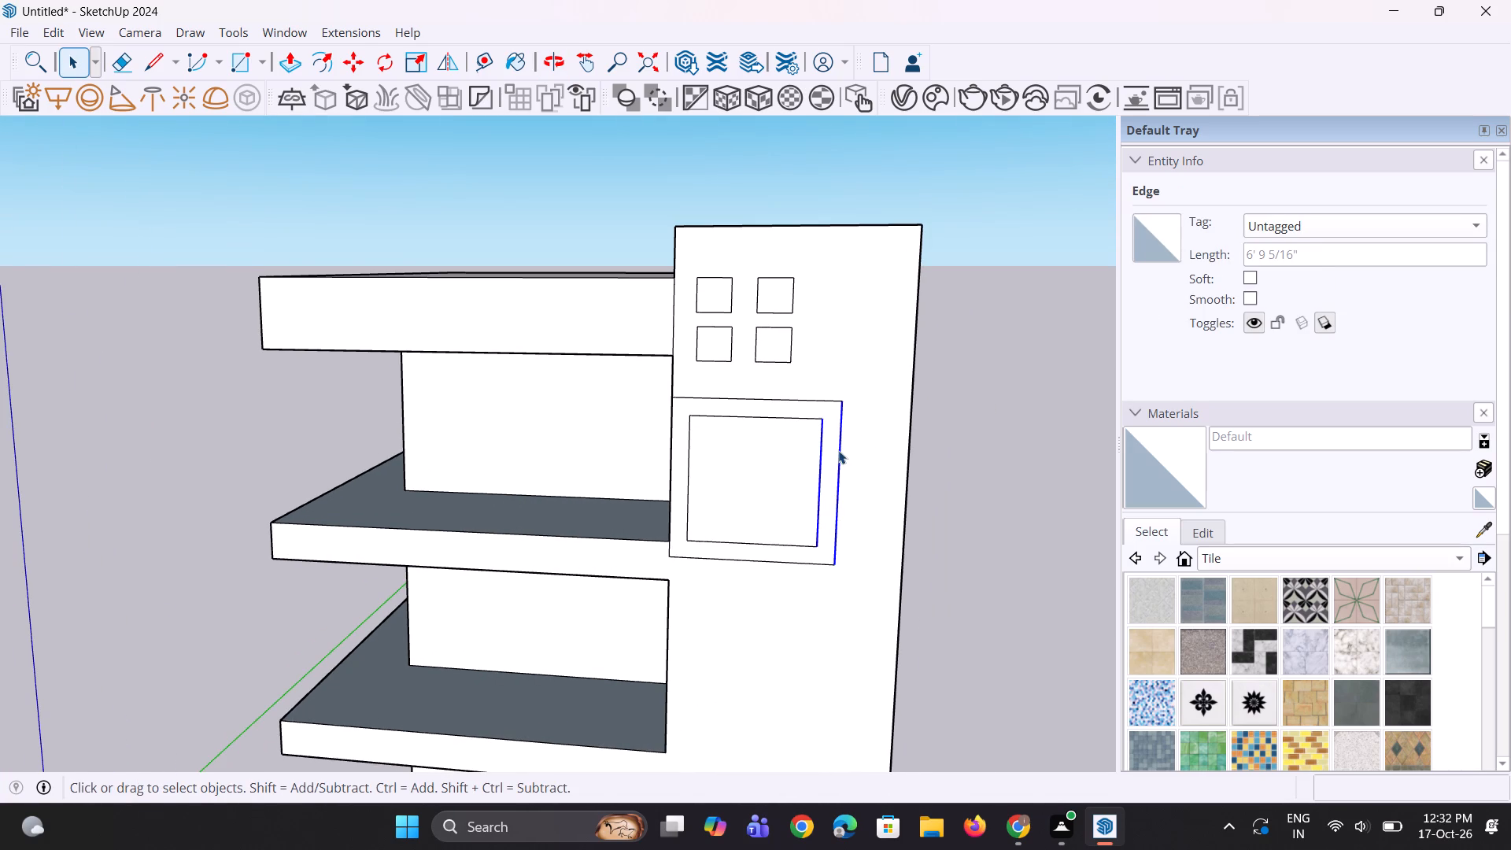
key(m)
click(839, 405)
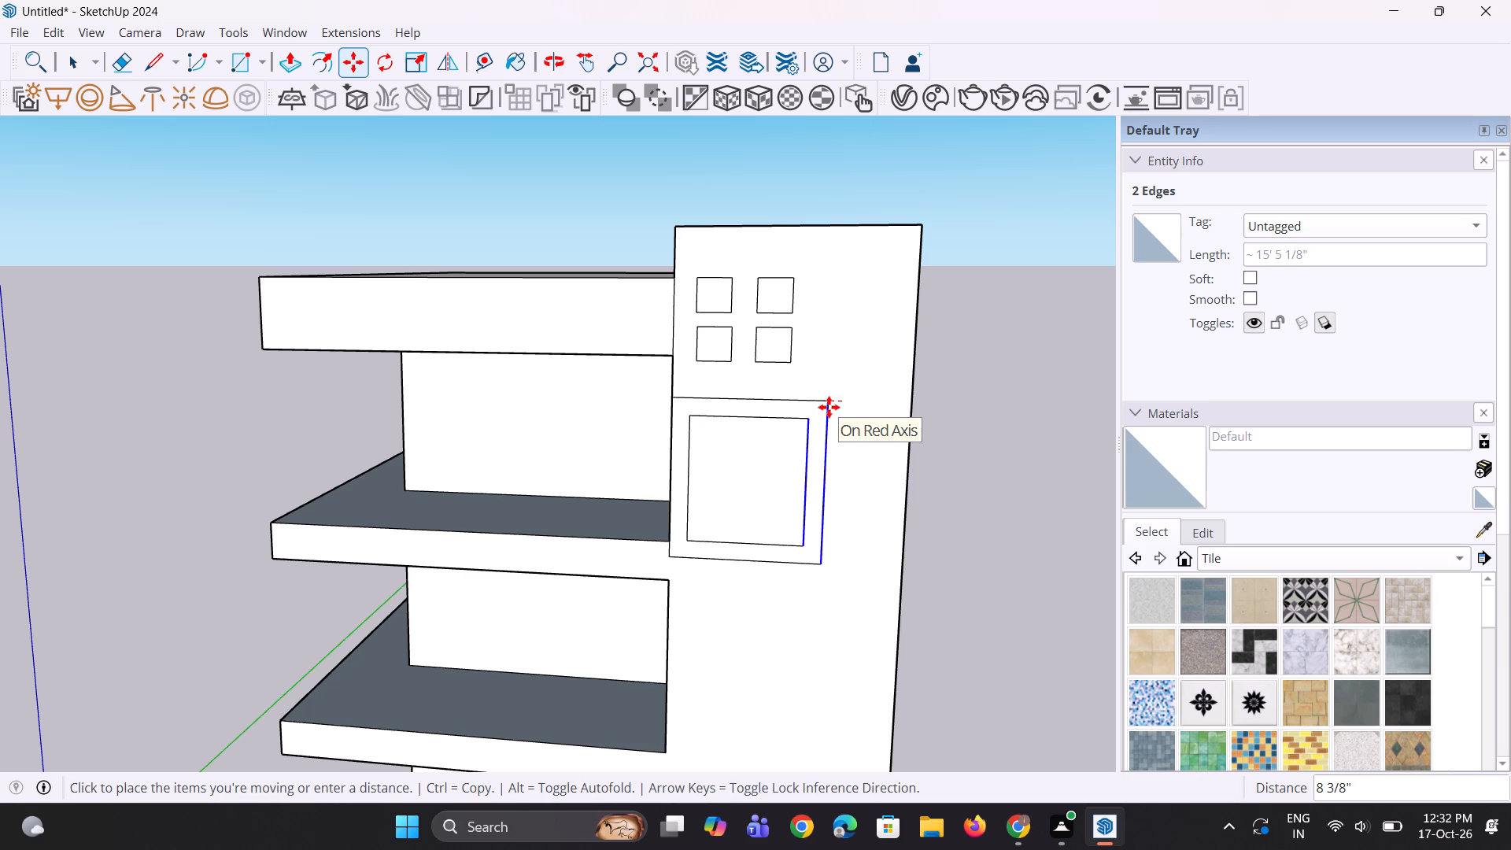
click(818, 406)
key(space)
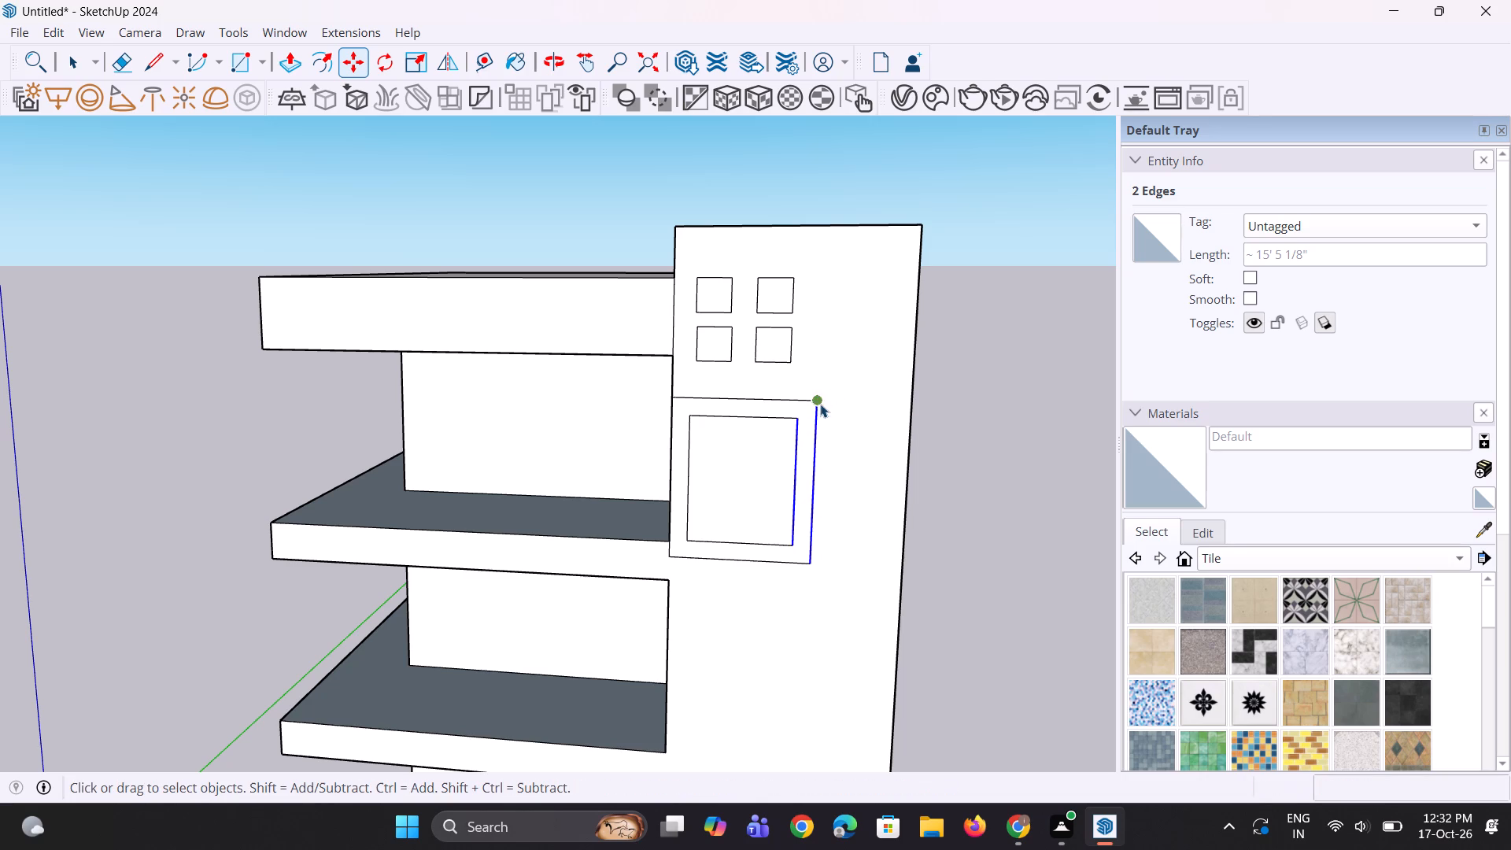
key(space)
click(977, 453)
Erase the five horizontal lines dividing the front bay's outer side wall so it becomes one plain face.
scroll(902, 375, down, 9)
middle_drag(873, 468, 873, 470)
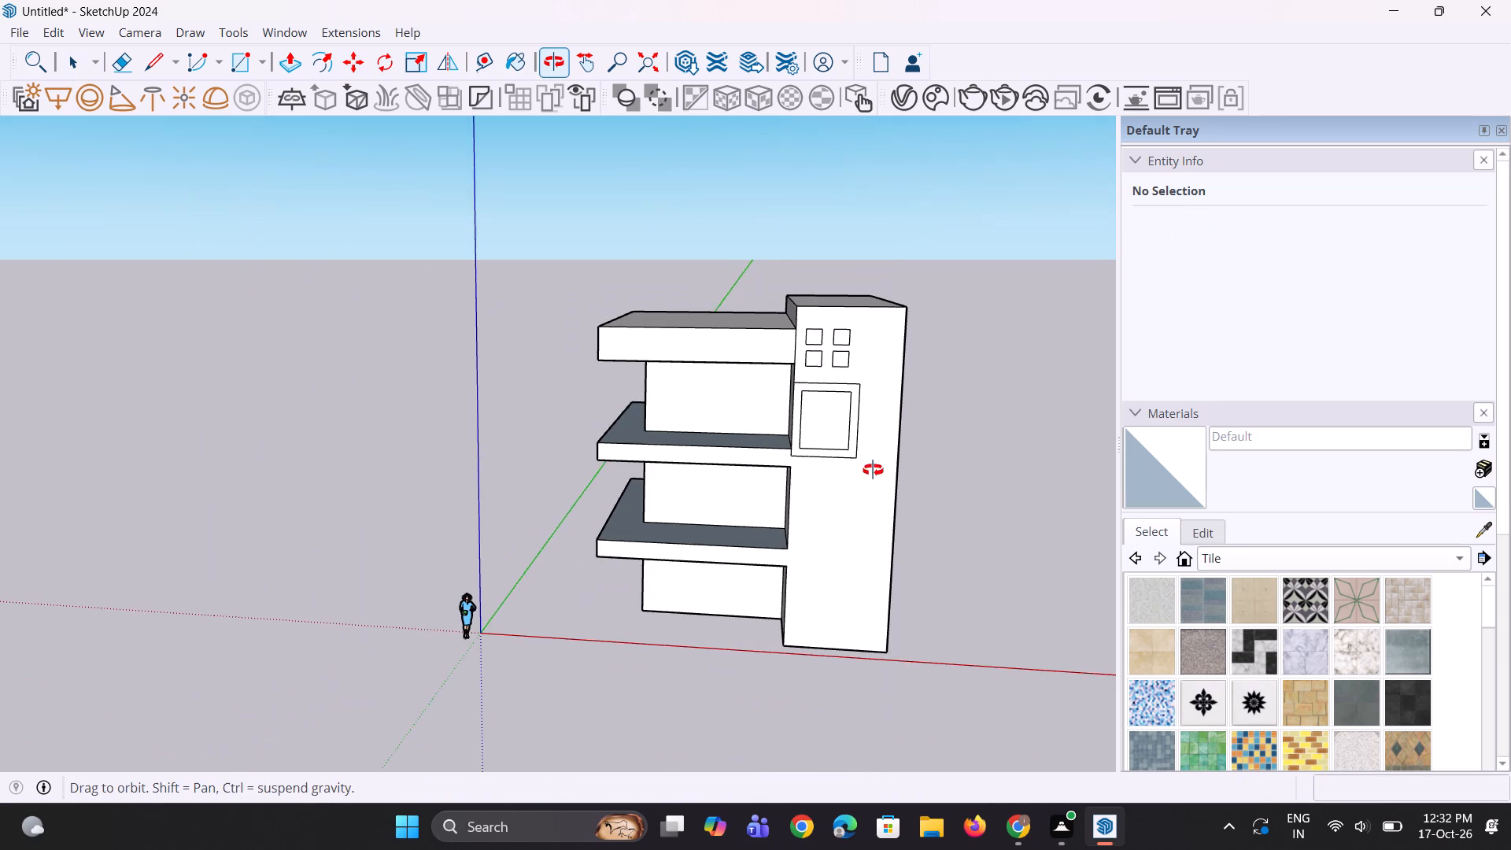
middle_drag(873, 470, 859, 459)
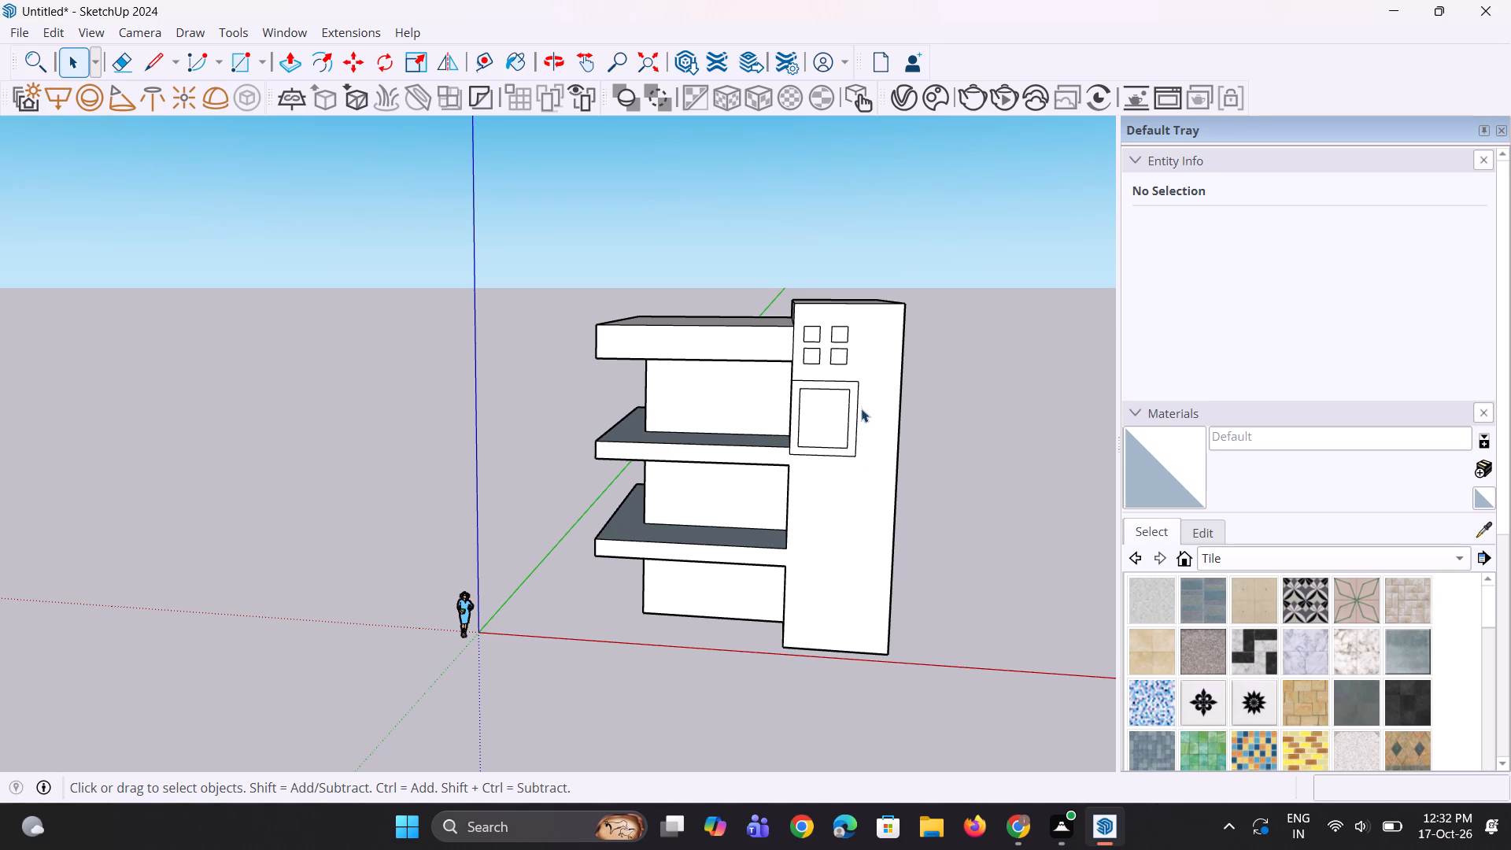
scroll(863, 401, up, 1)
middle_drag(911, 542, 754, 524)
middle_drag(863, 521, 809, 527)
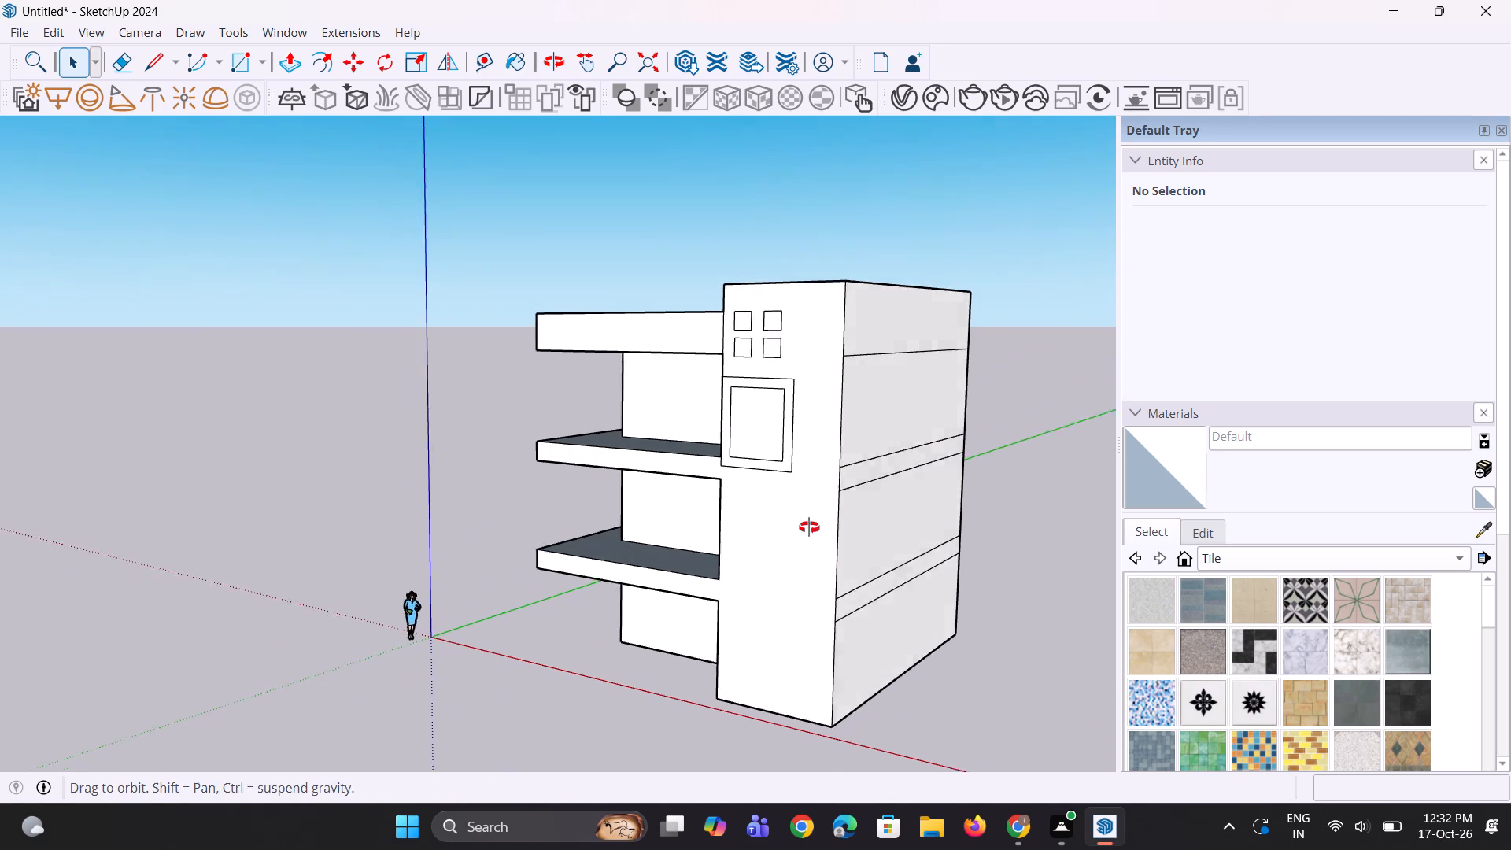
middle_drag(809, 527, 772, 527)
key(e)
click(885, 358)
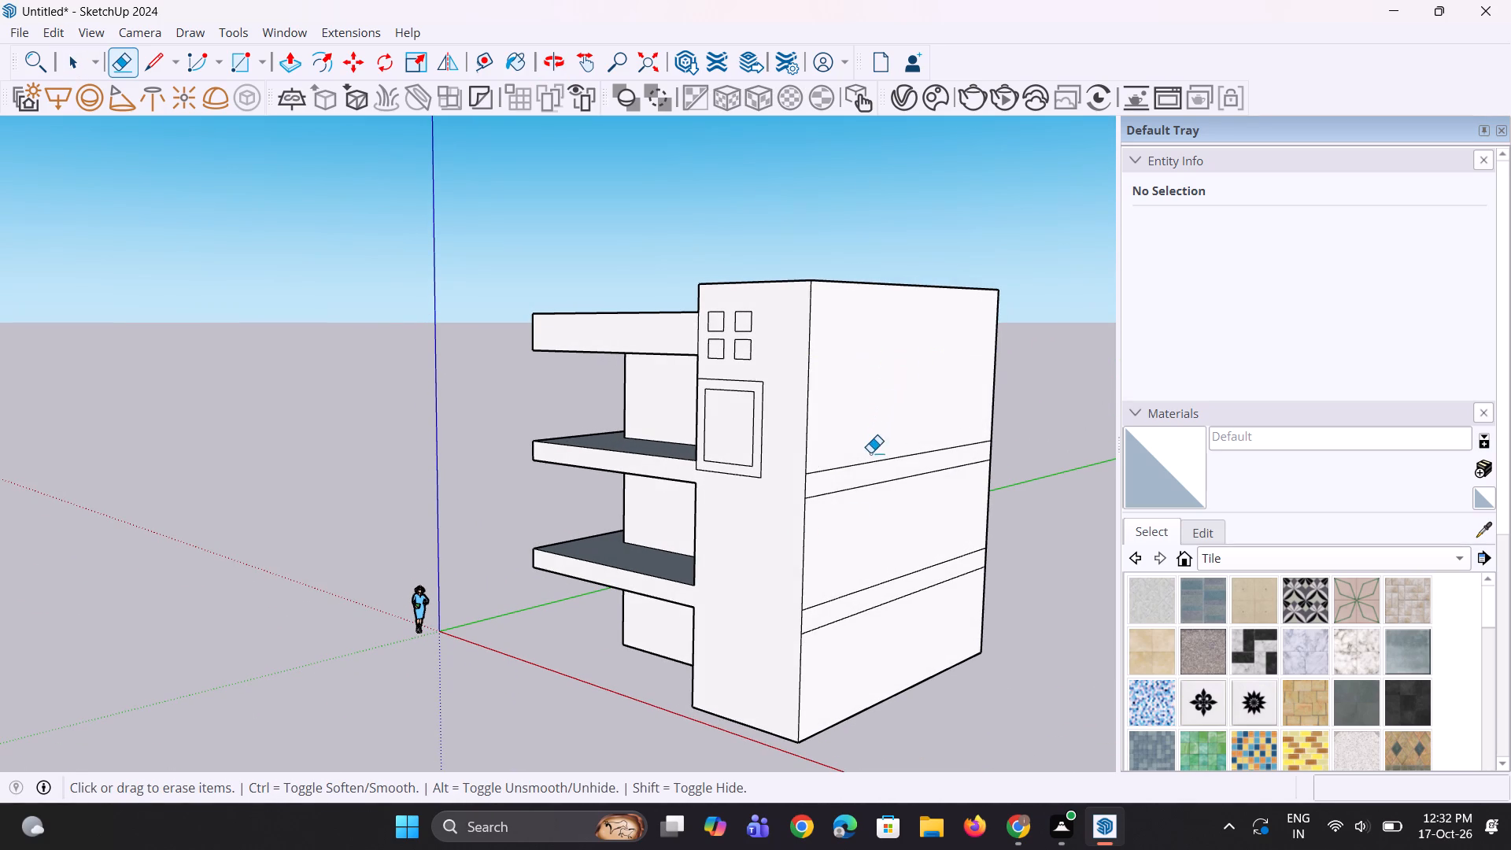
click(870, 463)
click(869, 483)
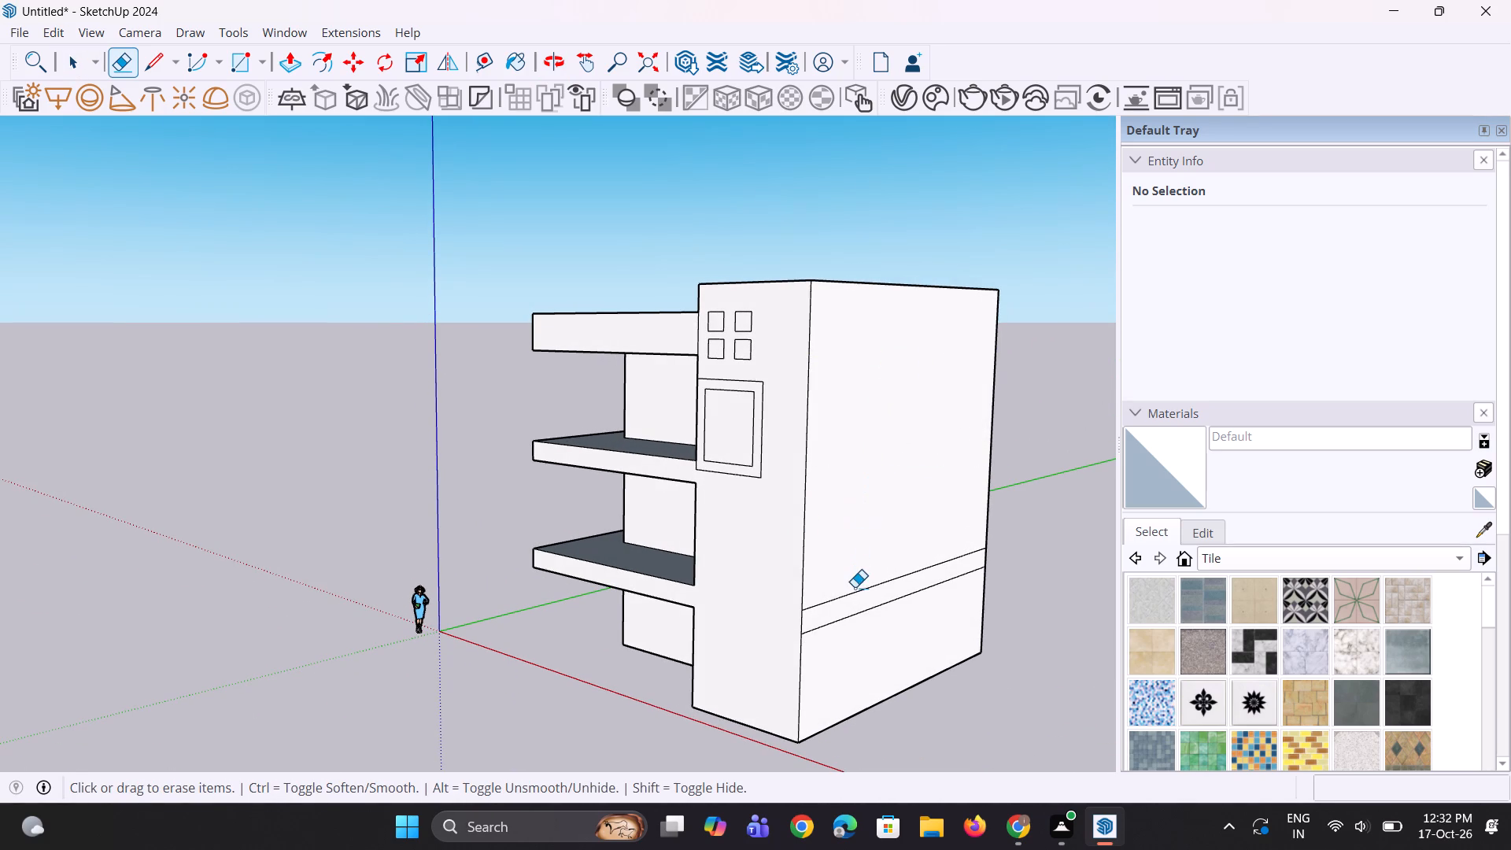
click(859, 593)
click(861, 613)
Push/Pull the front bay's outer side face outward 1' 6 1/2" to widen the bay.
scroll(802, 550, down, 5)
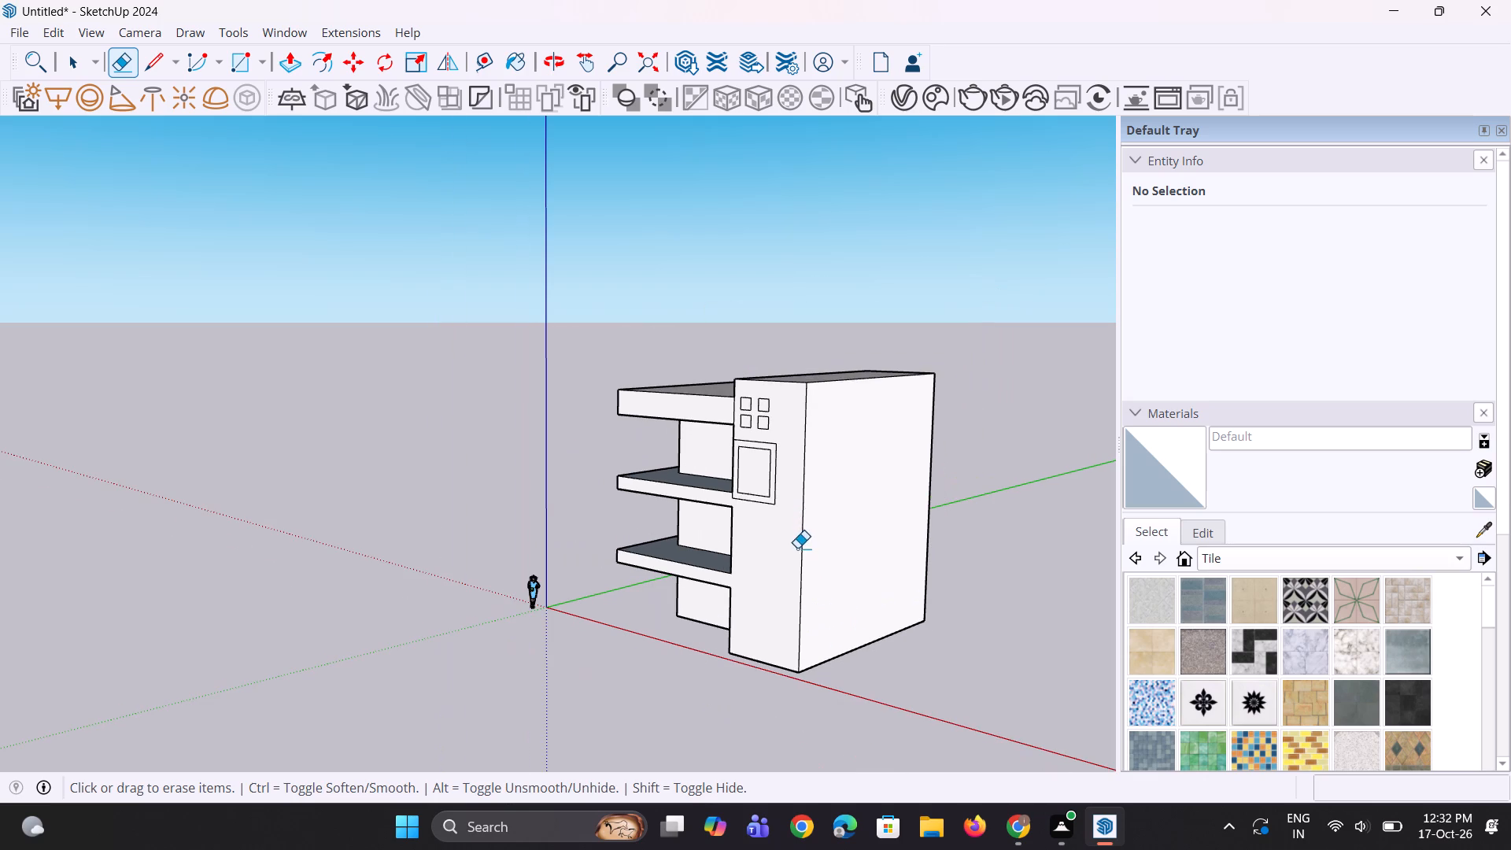
key(p)
click(846, 534)
click(856, 536)
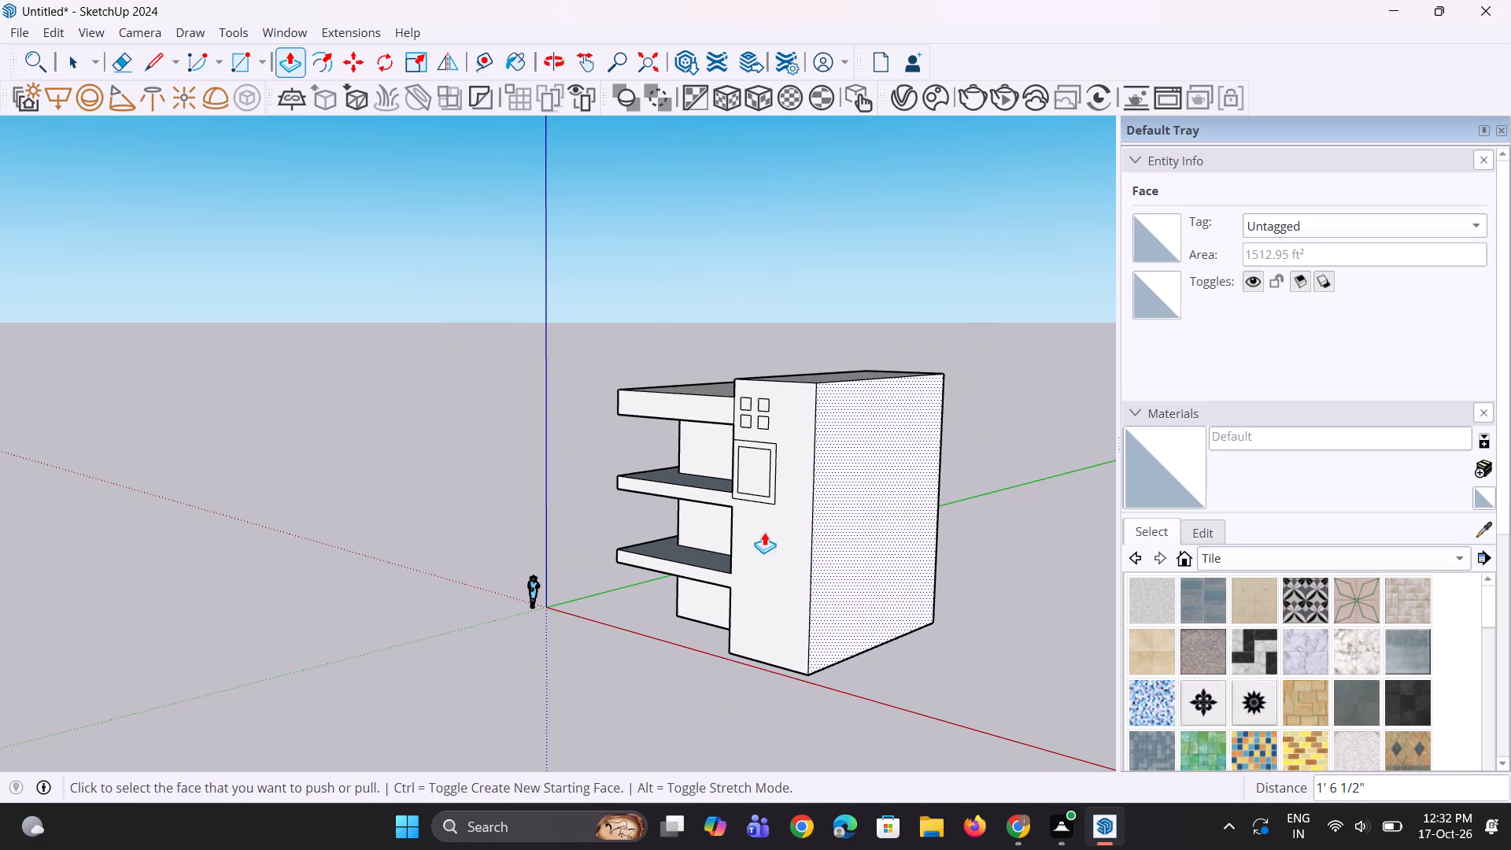
middle_drag(764, 532, 880, 529)
key(space)
key(space)
click(944, 618)
middle_drag(818, 583, 898, 580)
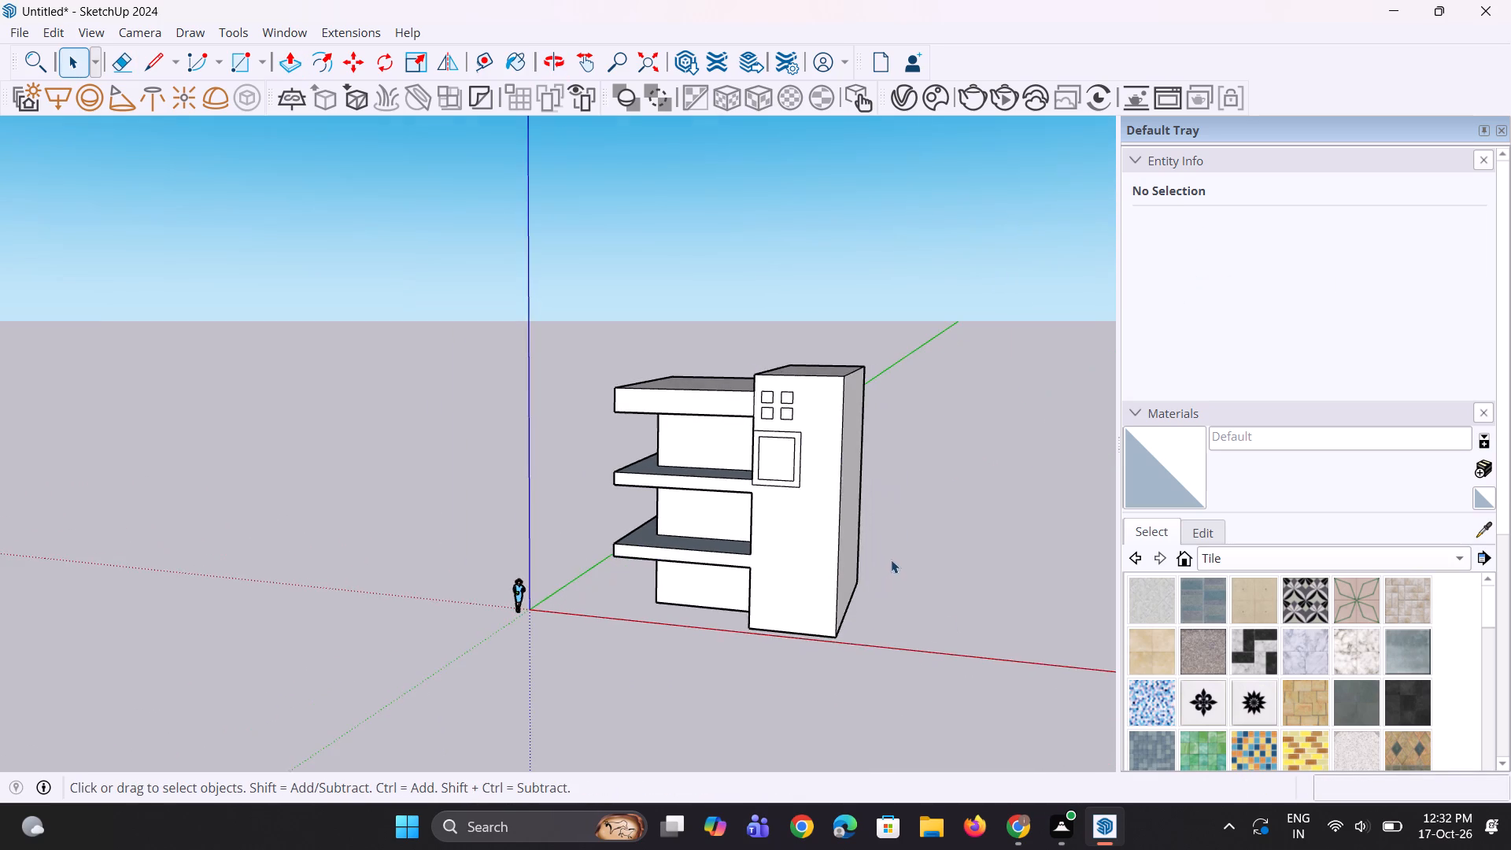
Copy the bay's outer vertical front edge inward along the base by about 4' 11/16" onto the front face.
scroll(888, 552, up, 3)
click(825, 534)
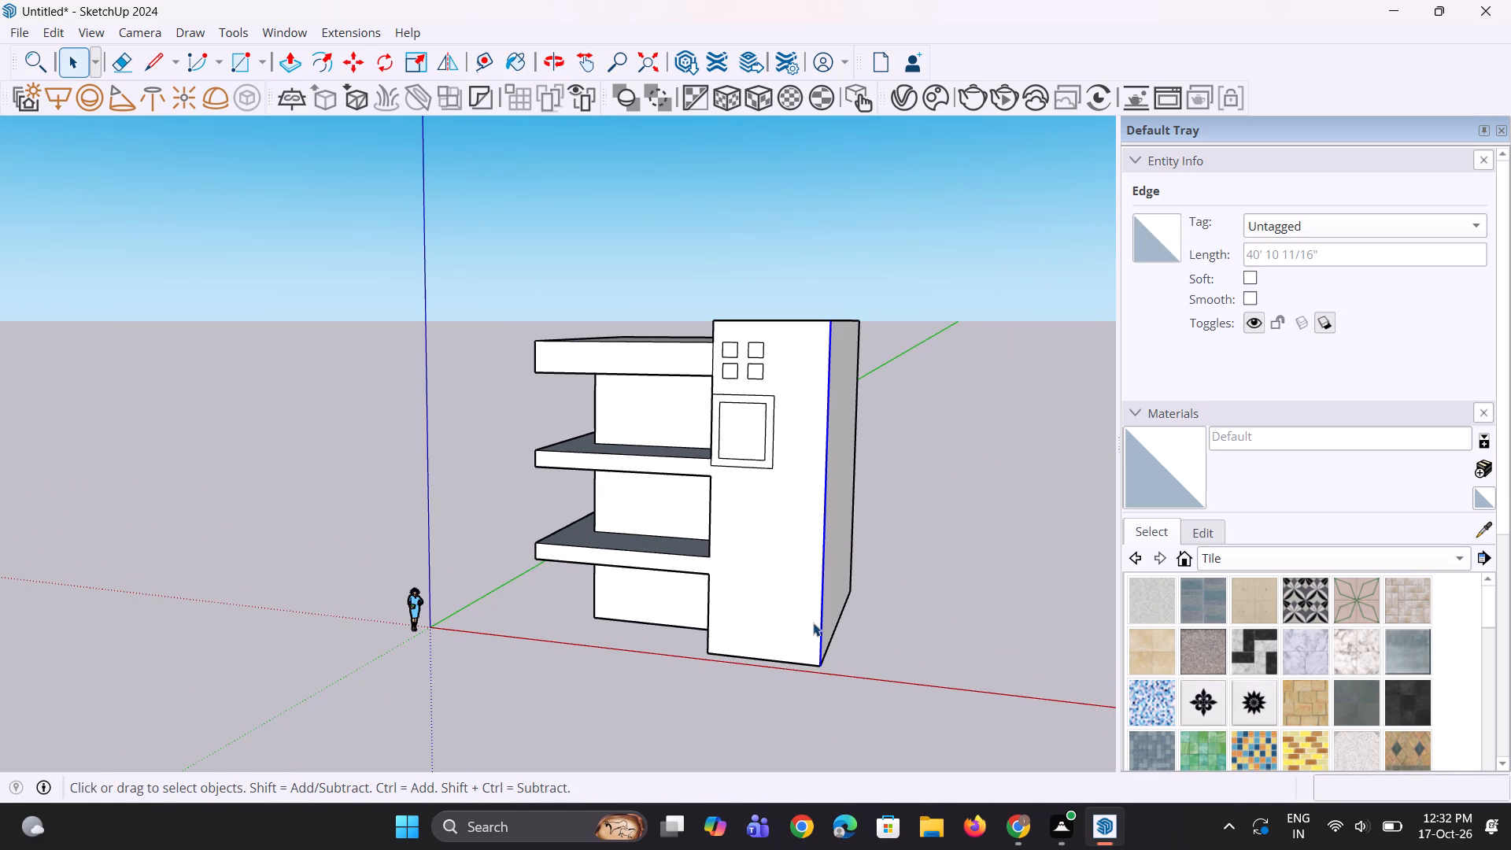
key(m)
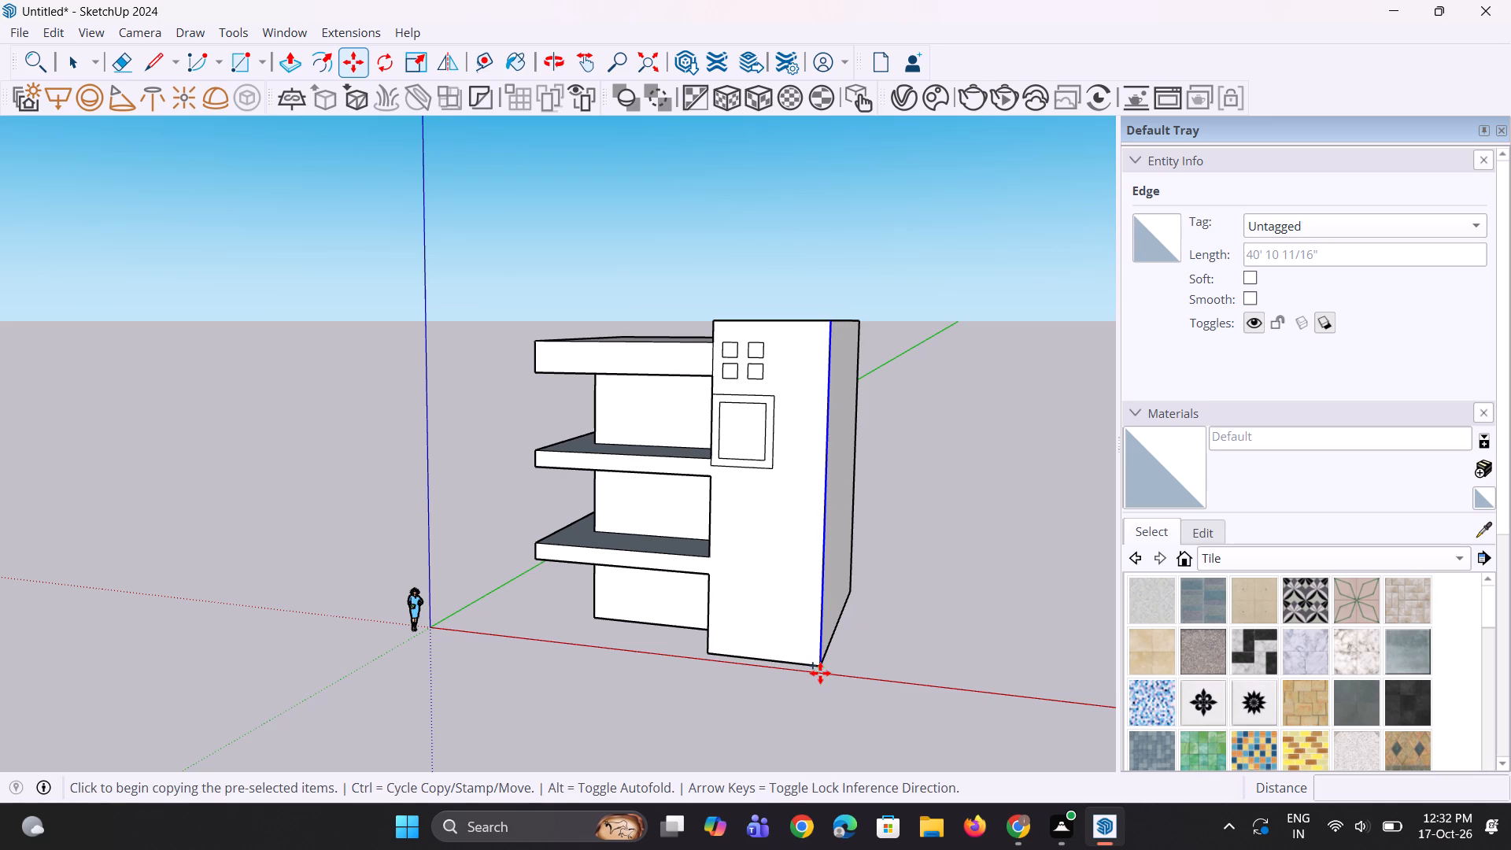
click(820, 673)
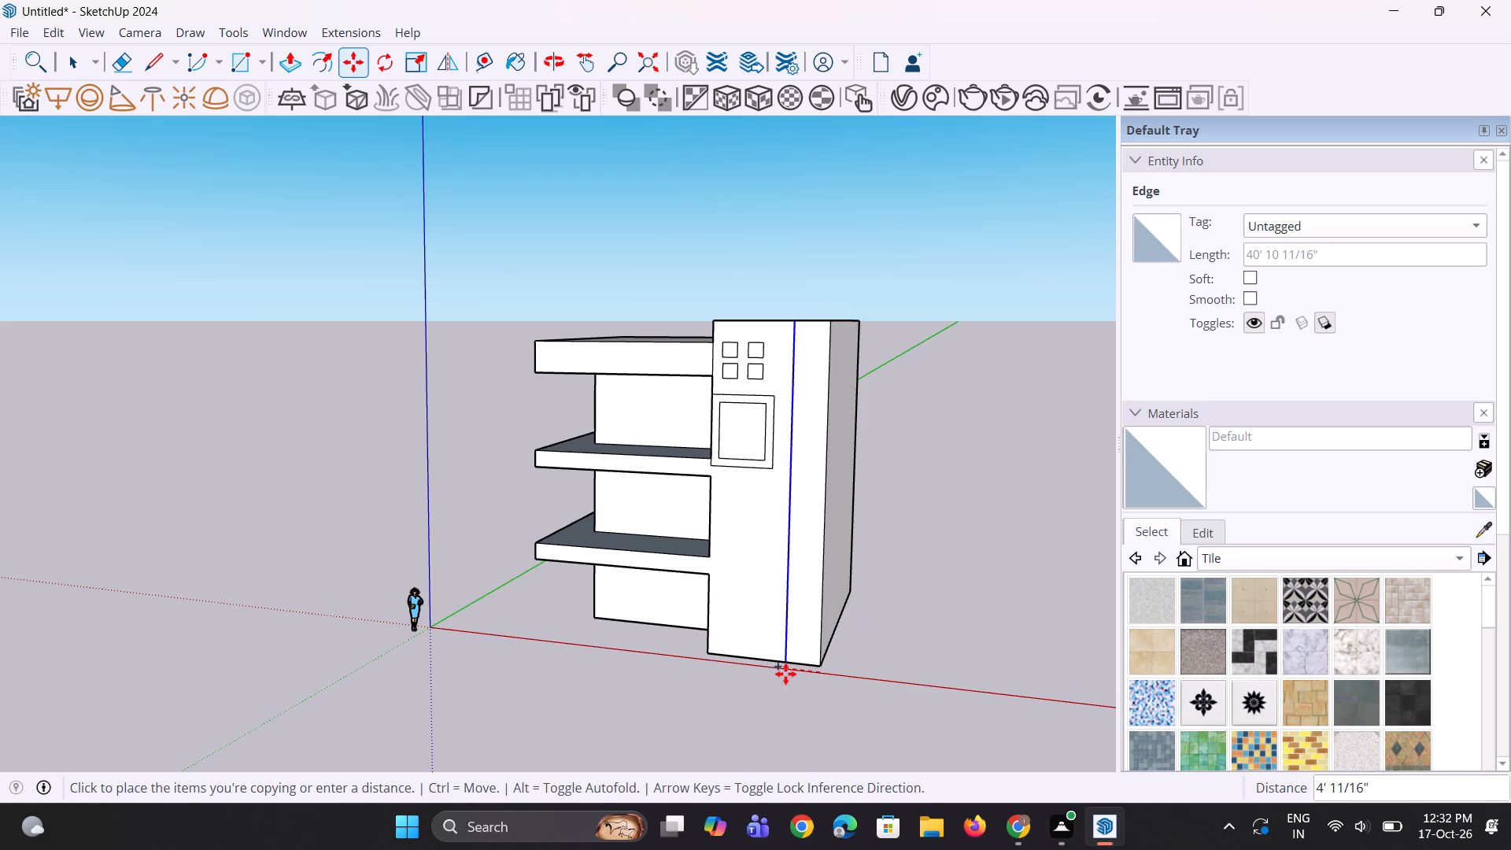
click(785, 674)
middle_drag(784, 637, 888, 652)
key(space)
click(888, 635)
Copy the new vertical line about 1' 1 1/4" toward the bay's outer edge to form a narrow full-height strip.
scroll(730, 635, up, 2)
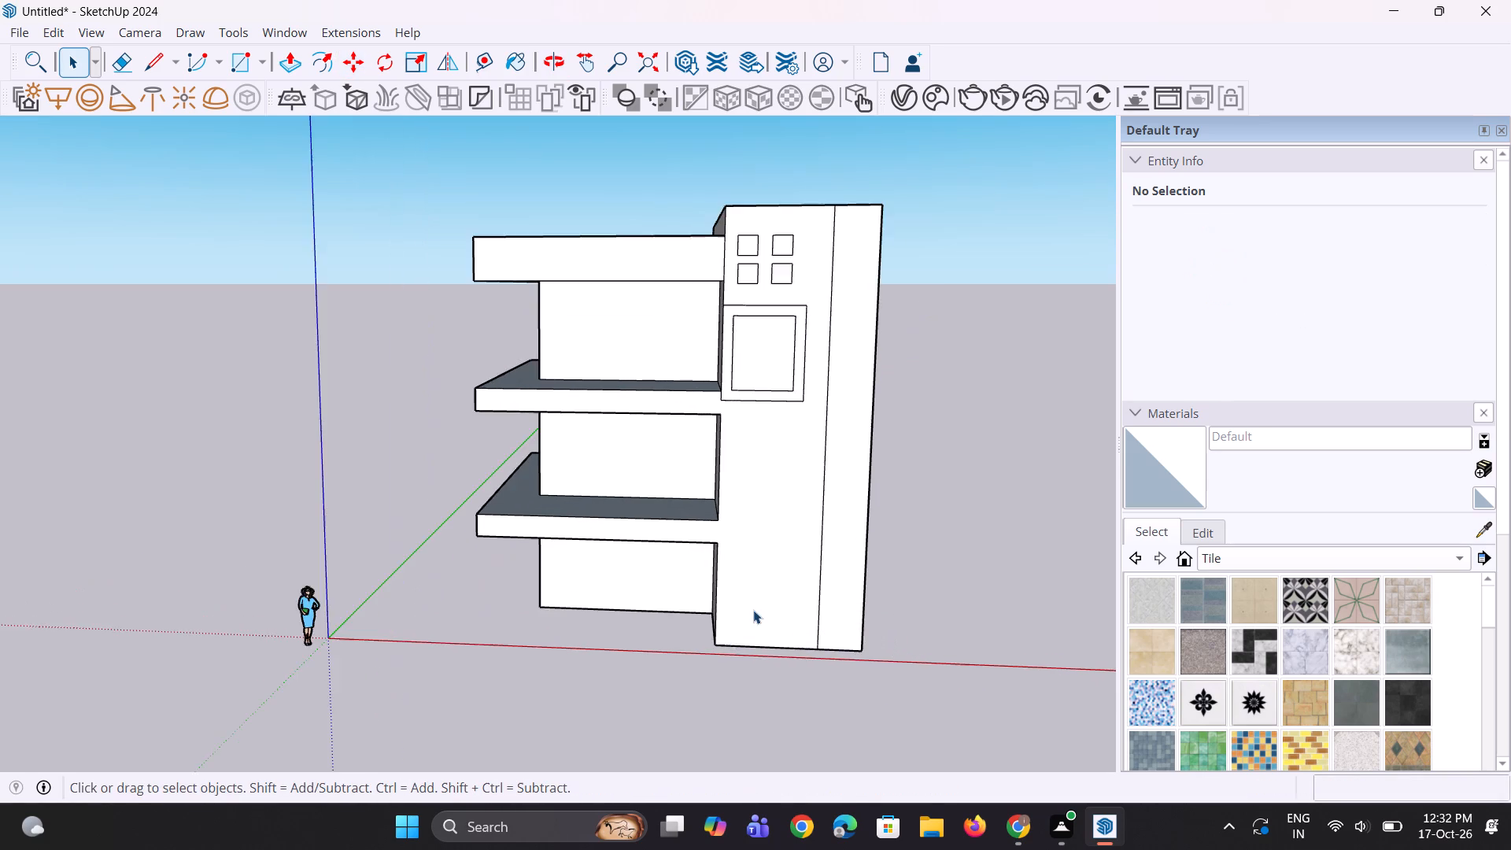
scroll(753, 610, up, 4)
scroll(780, 514, up, 1)
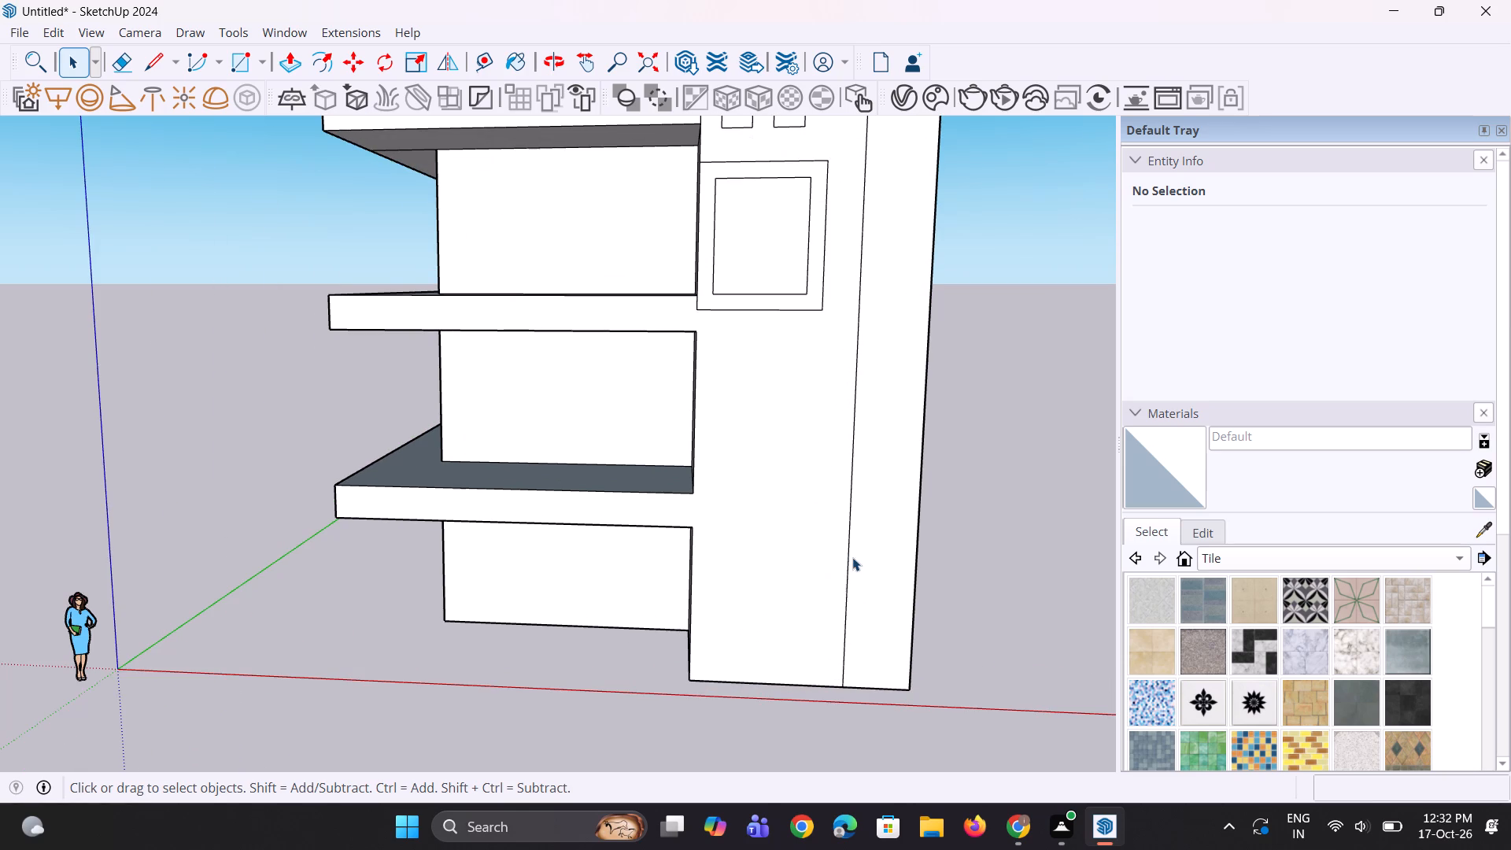
click(851, 556)
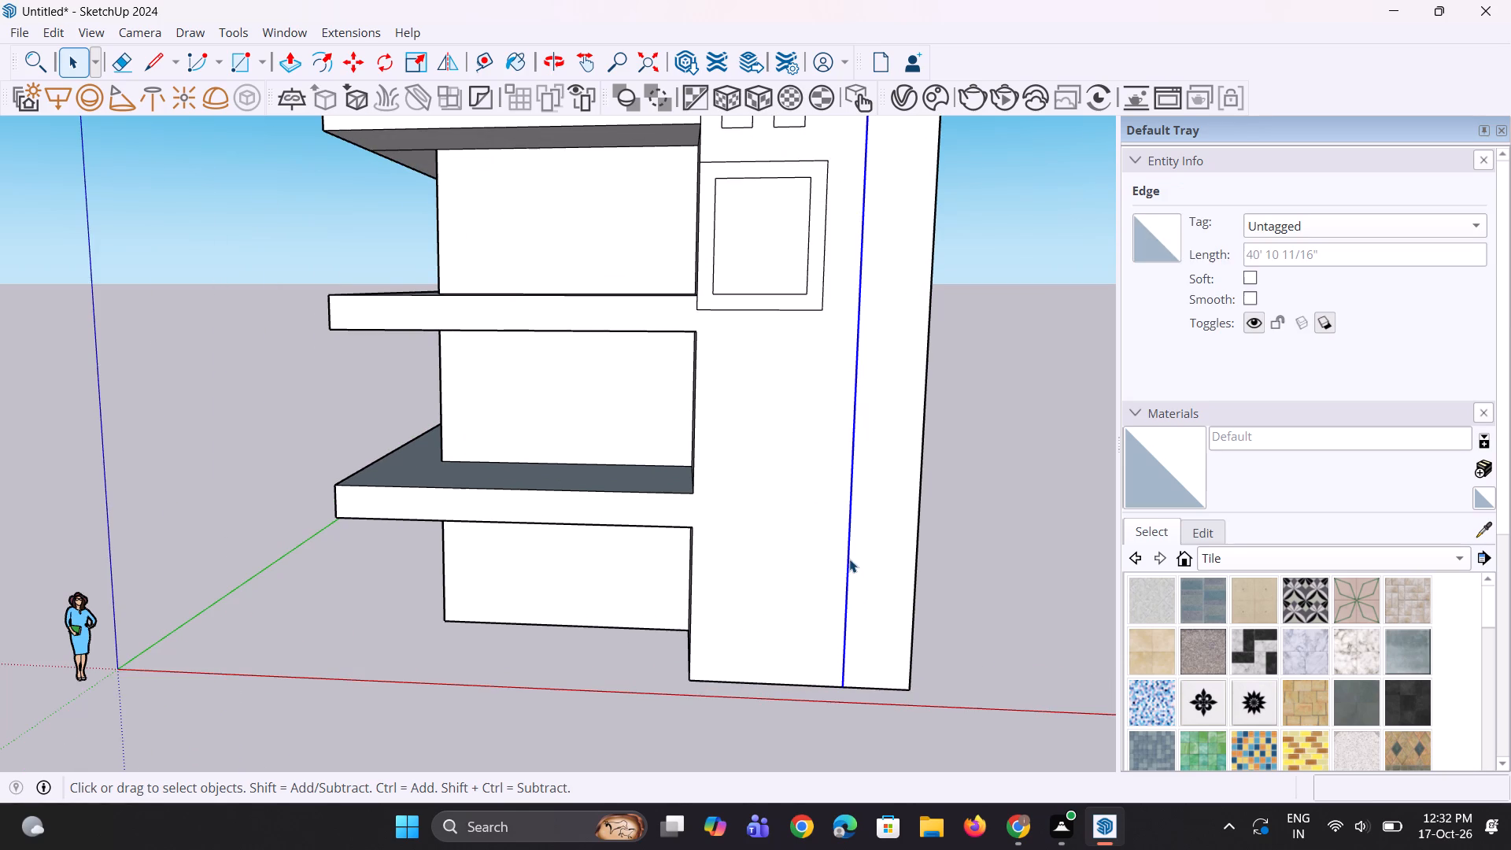
key(m)
scroll(849, 660, up, 2)
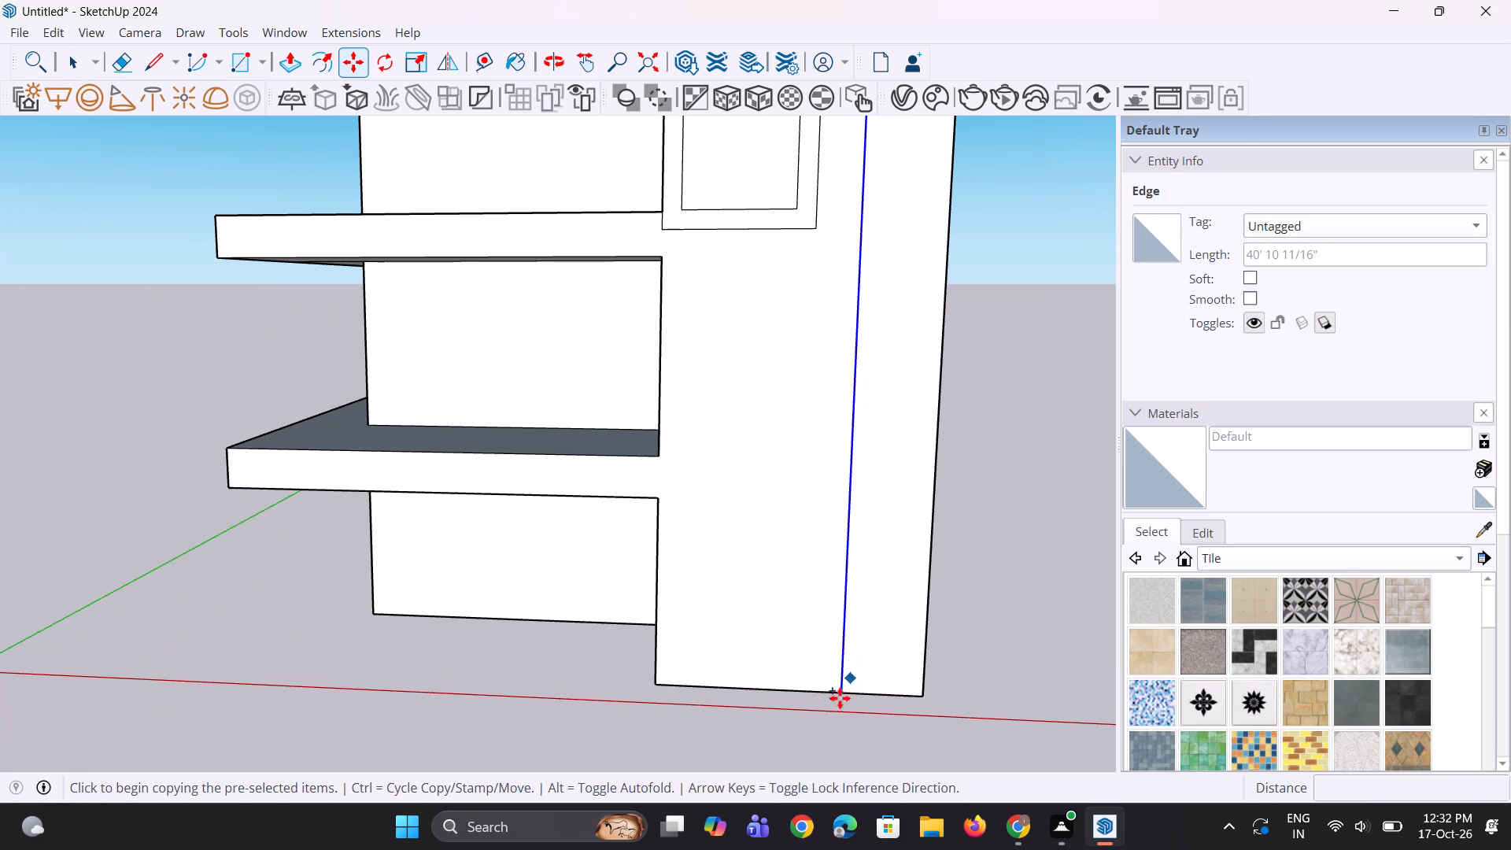
click(841, 697)
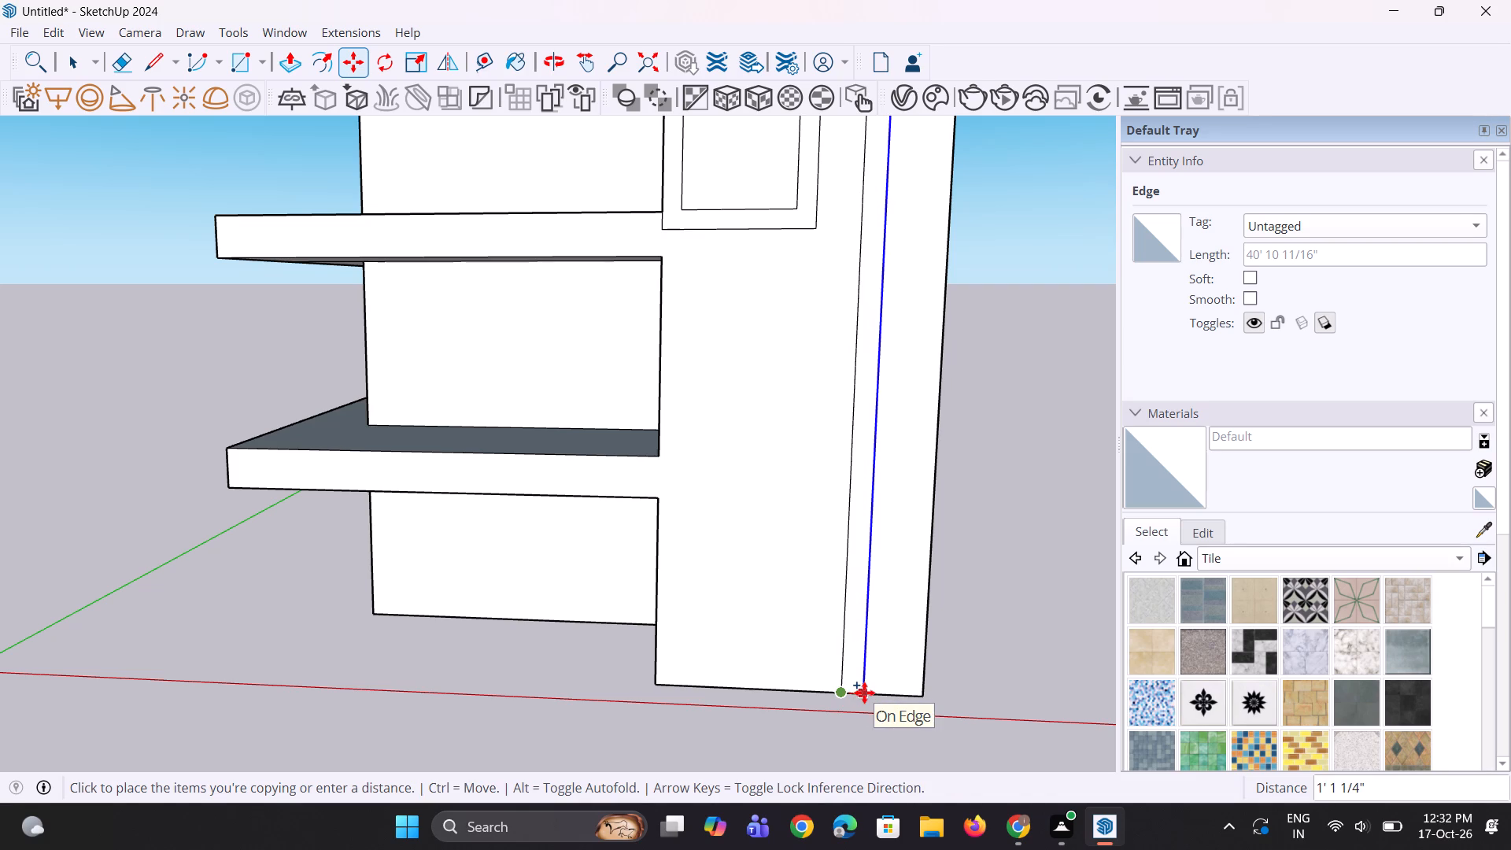
click(864, 693)
scroll(769, 718, down, 6)
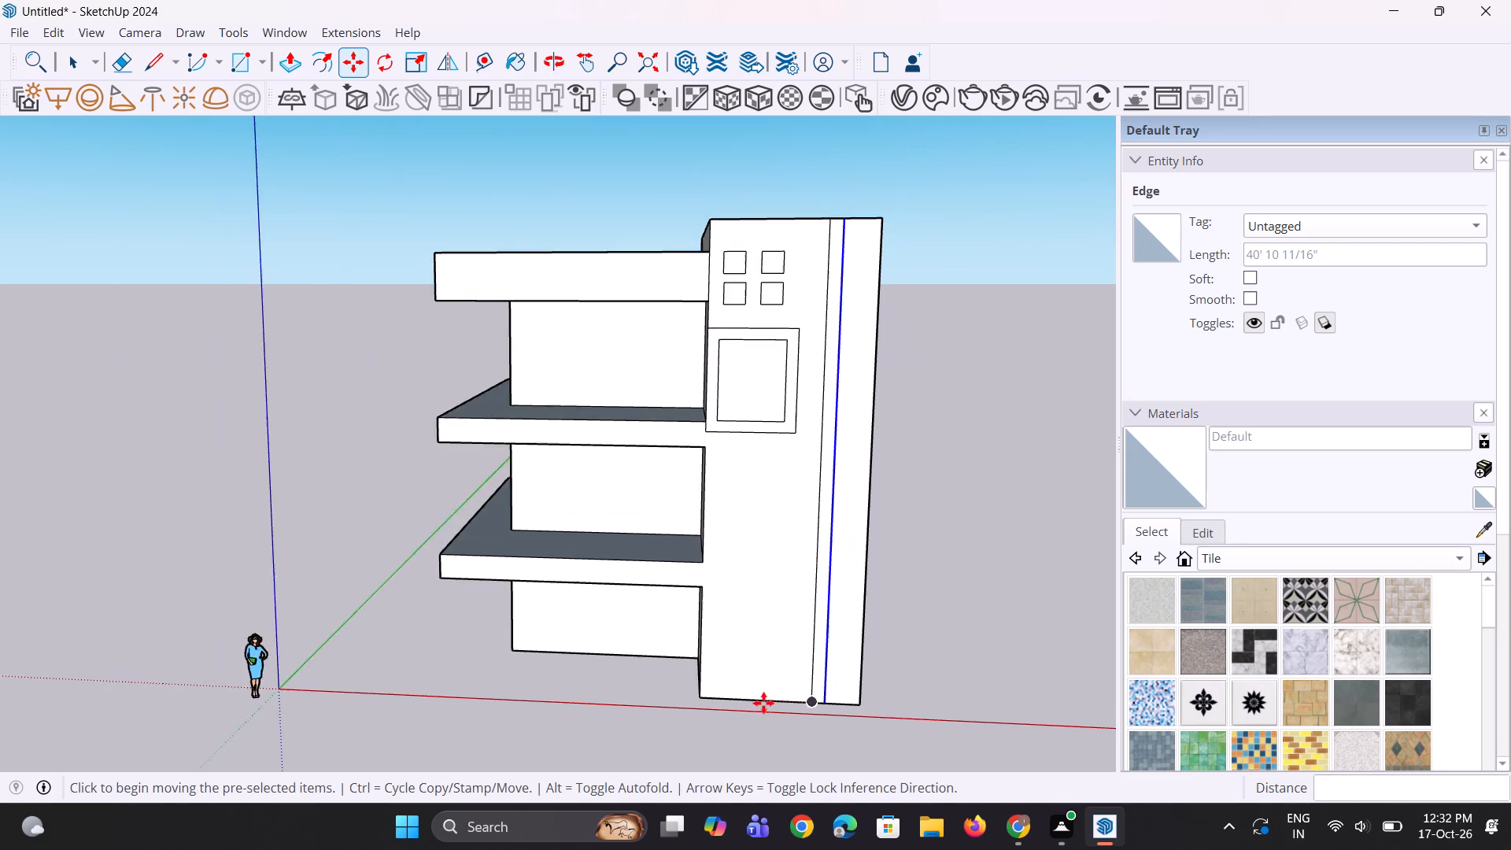
scroll(763, 703, down, 5)
key(space)
click(899, 651)
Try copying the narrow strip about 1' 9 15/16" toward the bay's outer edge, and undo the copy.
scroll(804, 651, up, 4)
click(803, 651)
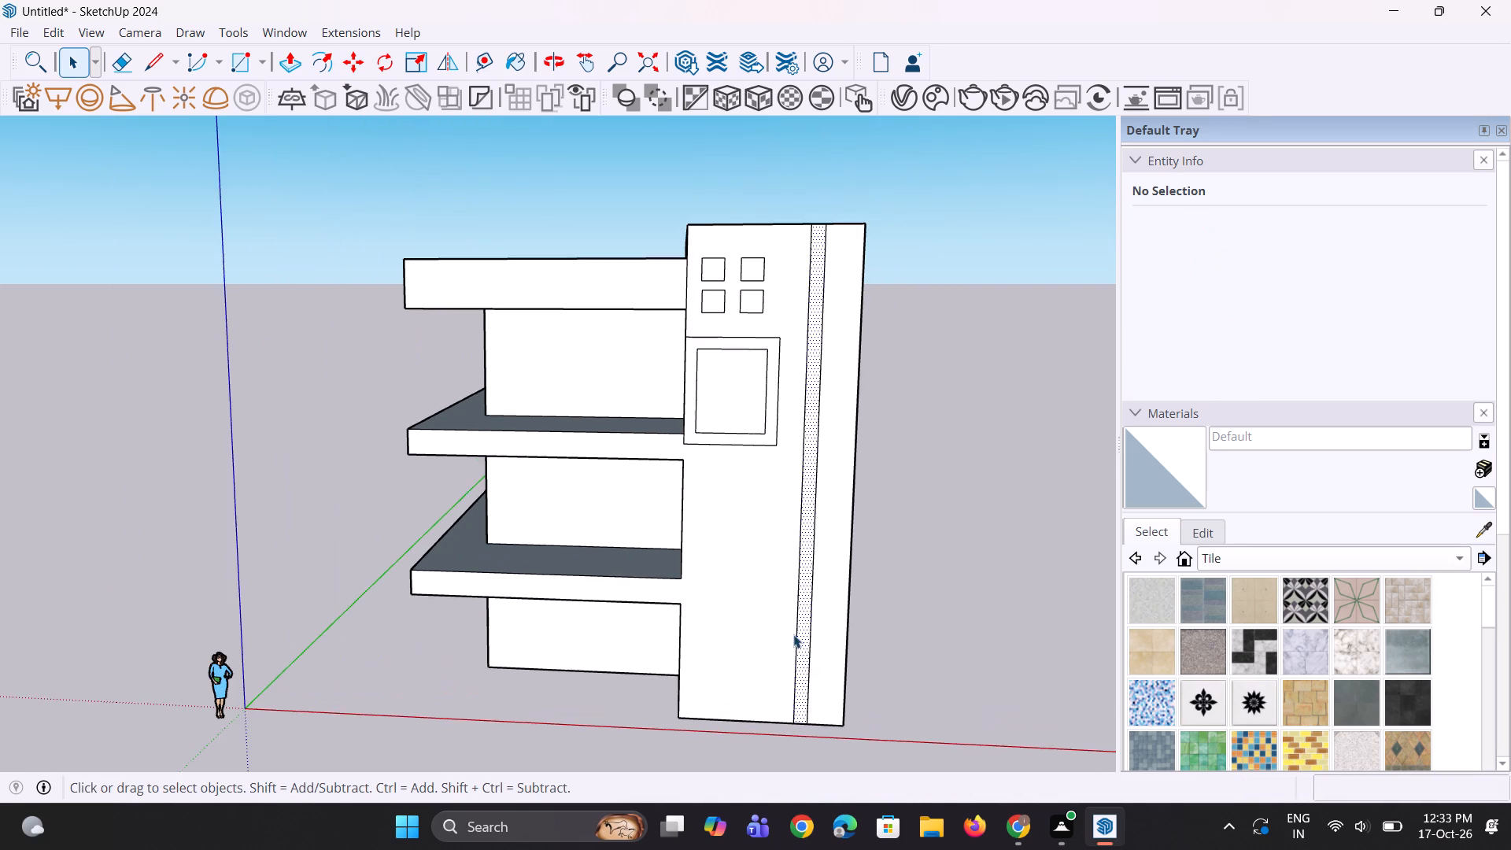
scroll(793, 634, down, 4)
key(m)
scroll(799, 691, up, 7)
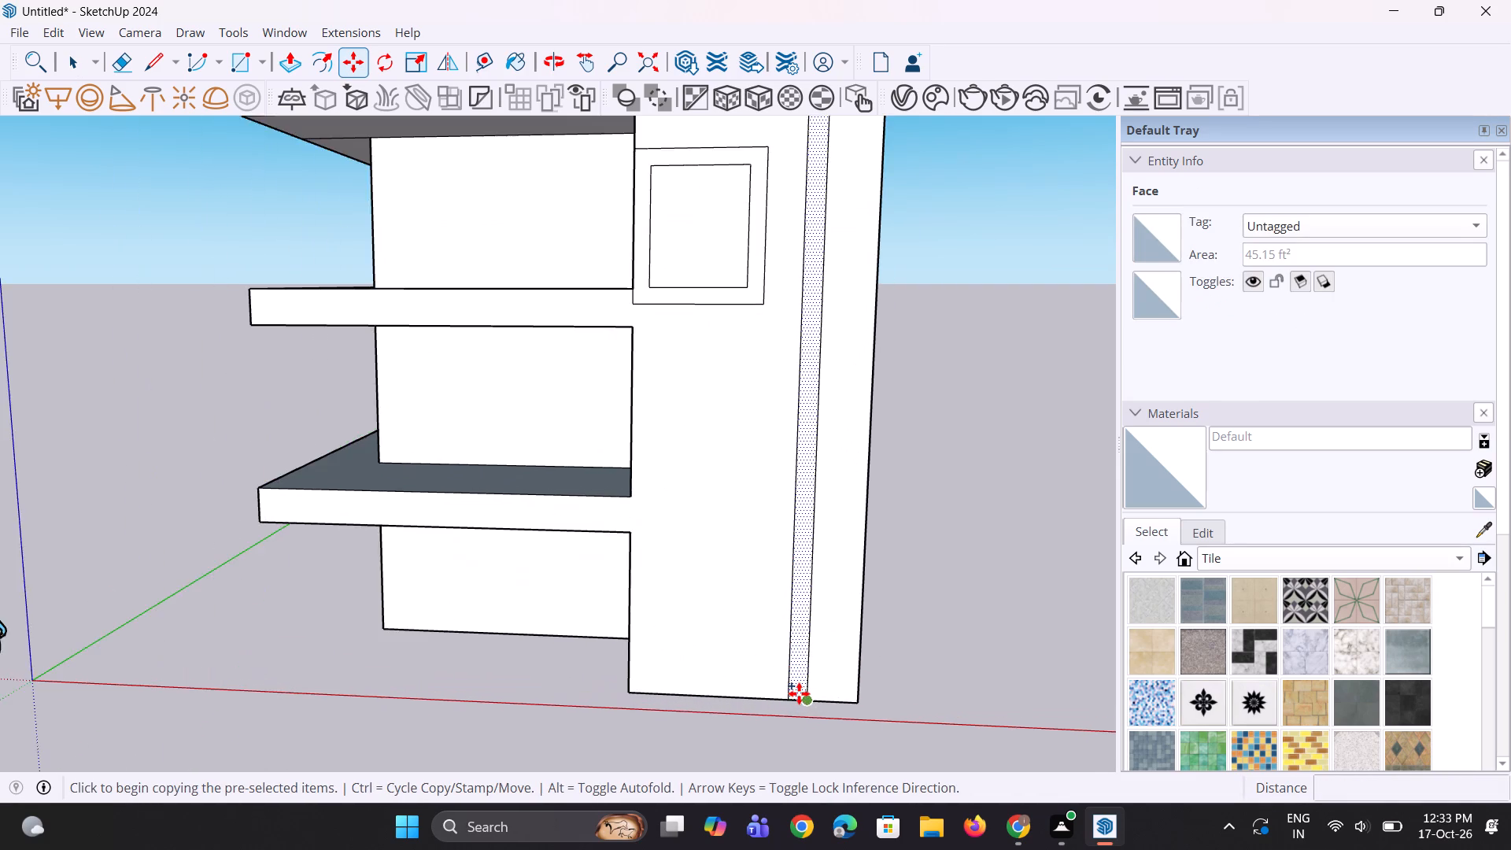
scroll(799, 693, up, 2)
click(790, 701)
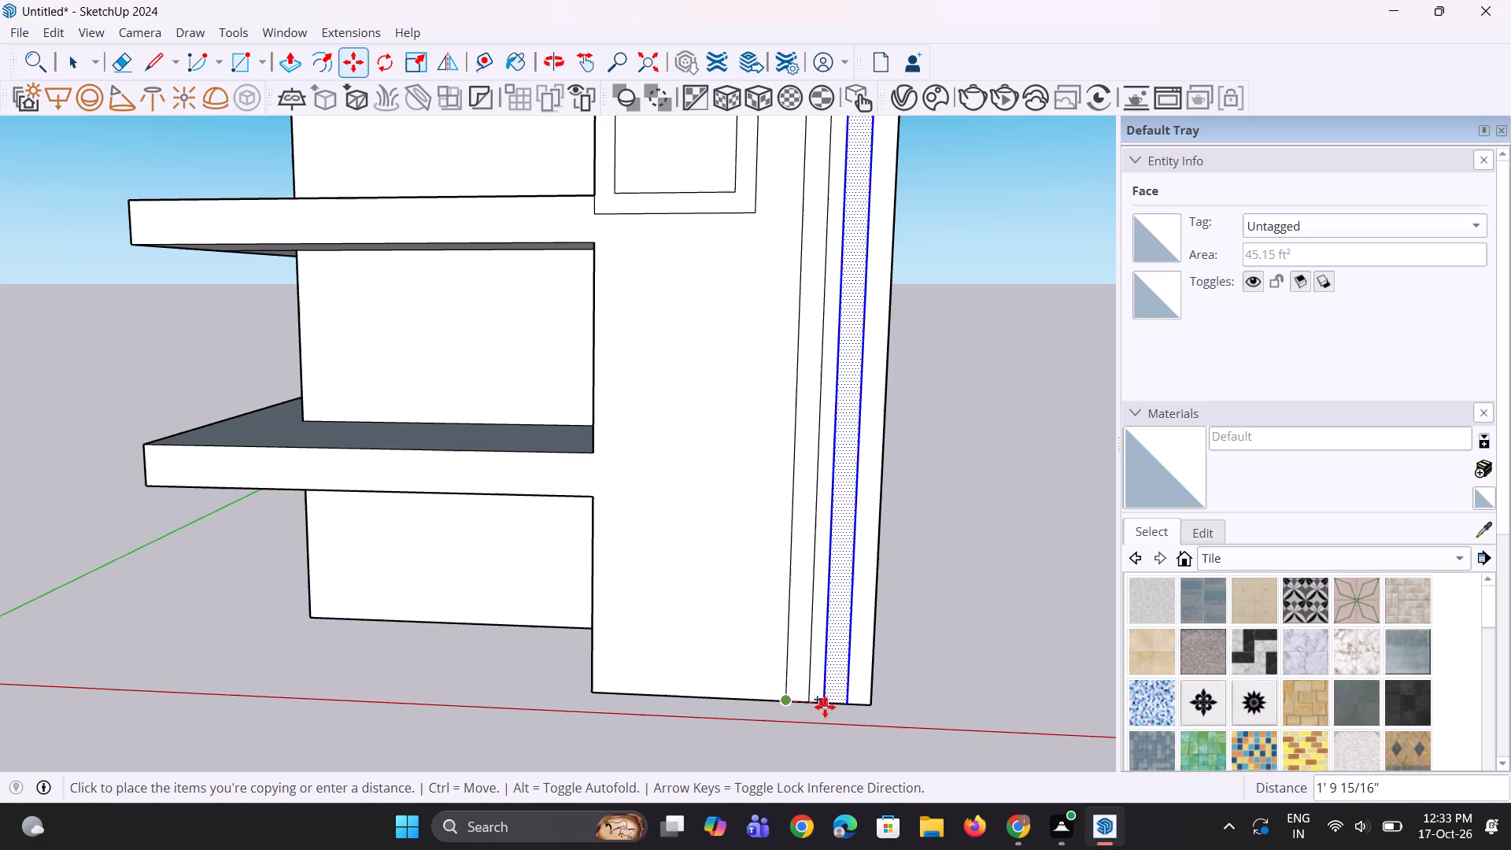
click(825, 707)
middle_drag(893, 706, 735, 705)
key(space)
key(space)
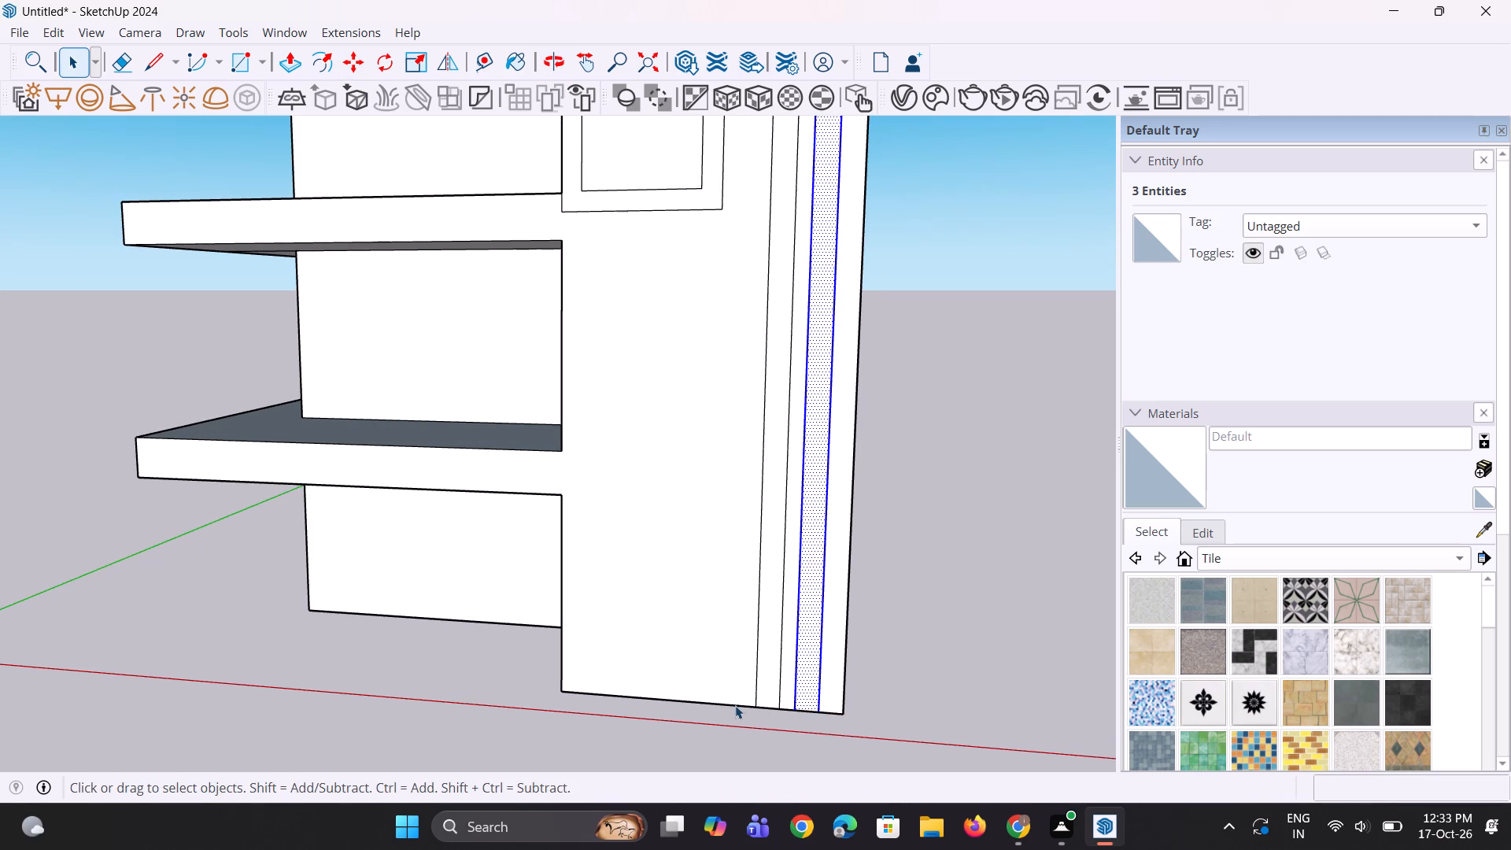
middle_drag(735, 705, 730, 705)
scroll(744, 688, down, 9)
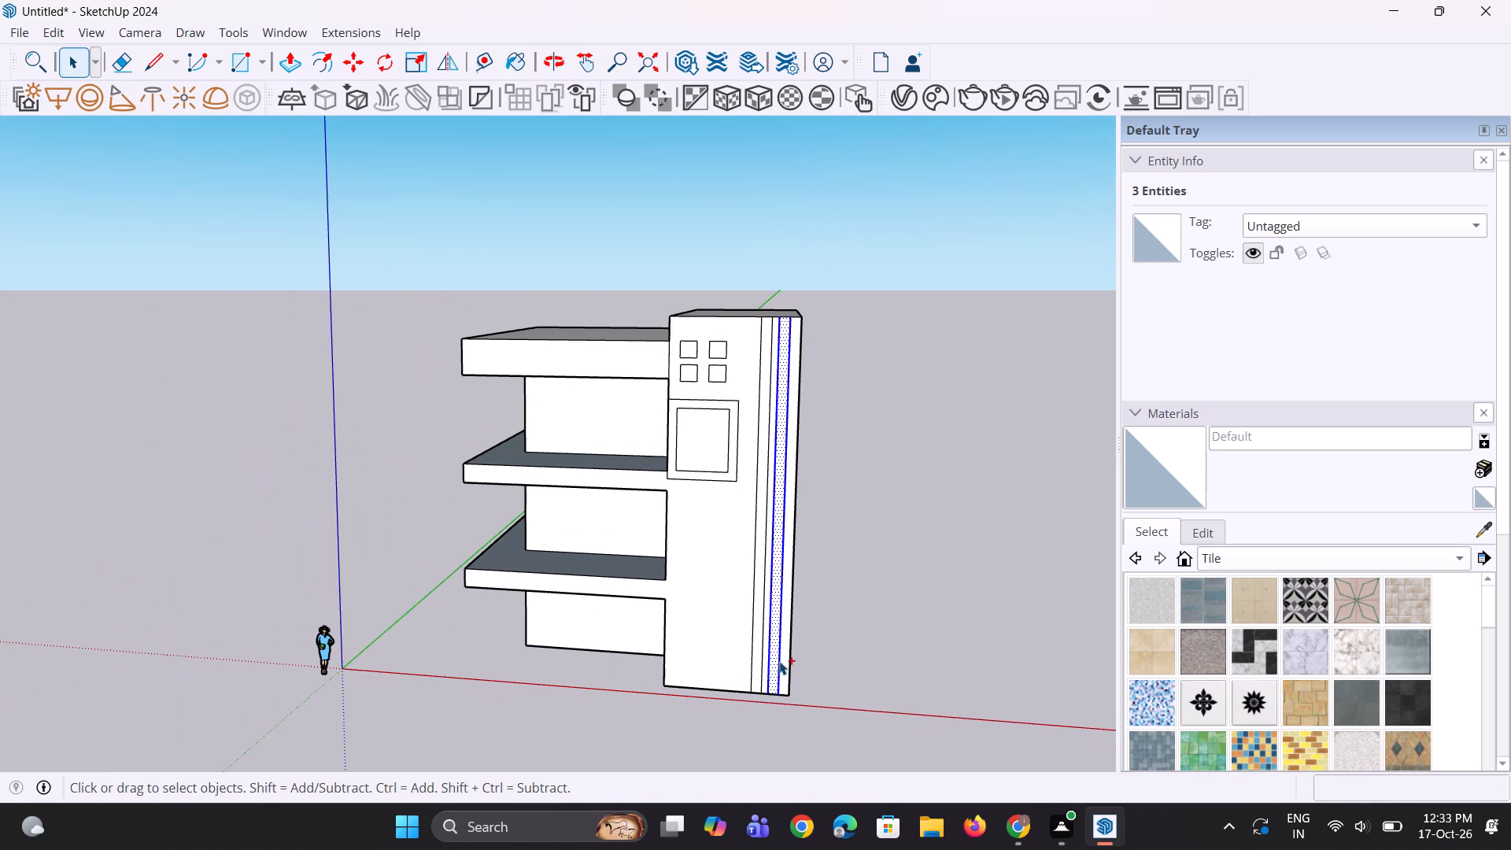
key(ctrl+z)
Move the strip's outer vertical edge slightly inward along the bay's base to narrow the strip.
scroll(774, 645, up, 7)
key(space)
click(755, 667)
scroll(751, 756, up, 4)
key(m)
scroll(755, 743, up, 3)
click(756, 718)
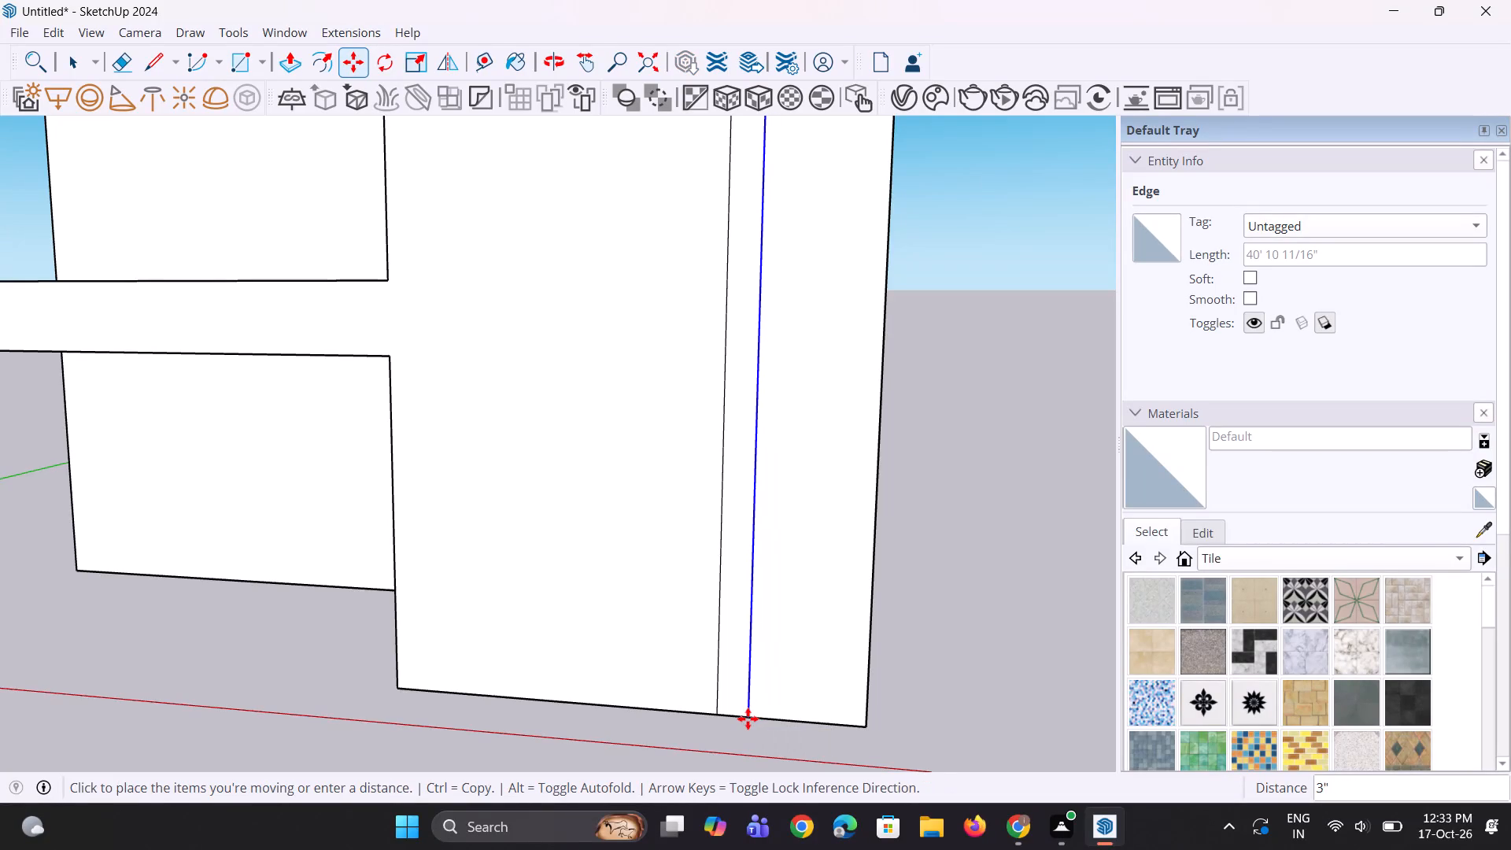
click(745, 719)
scroll(741, 704, down, 5)
key(space)
click(959, 701)
Push/Pull the bay's outer side face outward 1' 4 3/16" to make room for more strips.
middle_drag(896, 682, 831, 706)
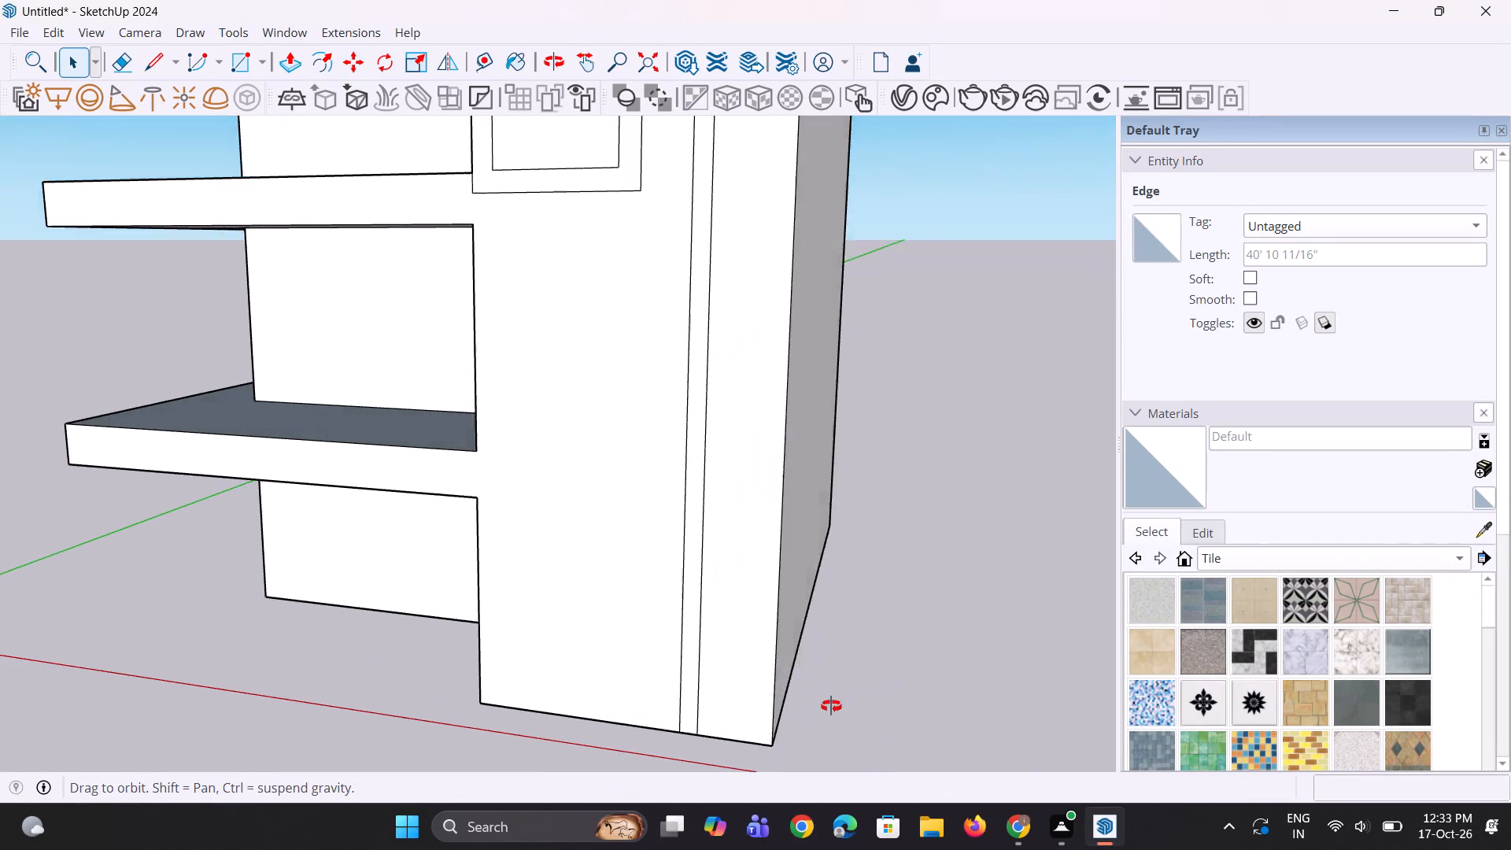
middle_drag(831, 706, 790, 706)
key(p)
click(755, 644)
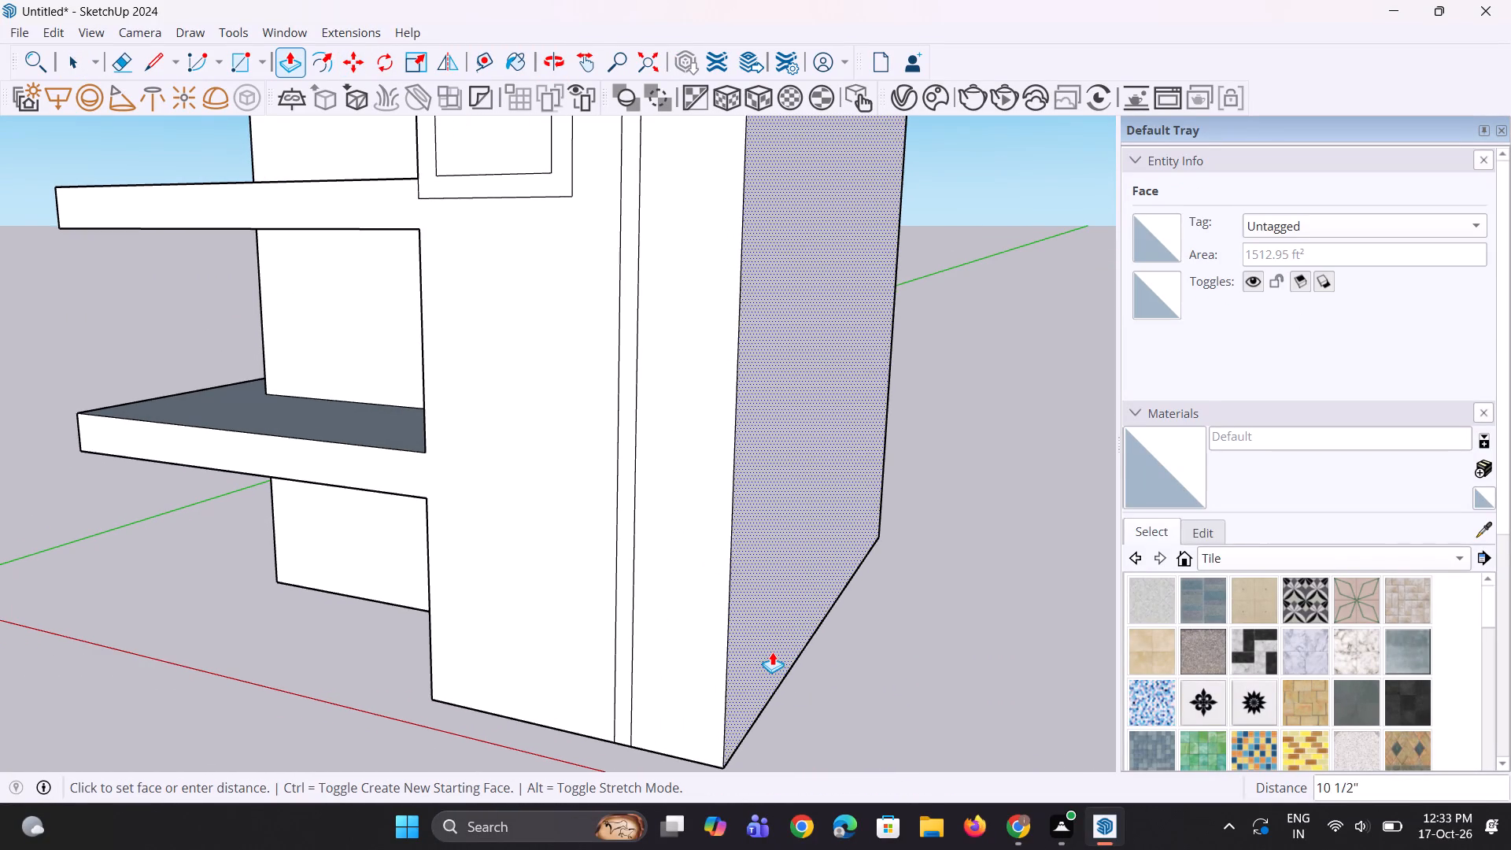
click(781, 656)
scroll(825, 647, down, 10)
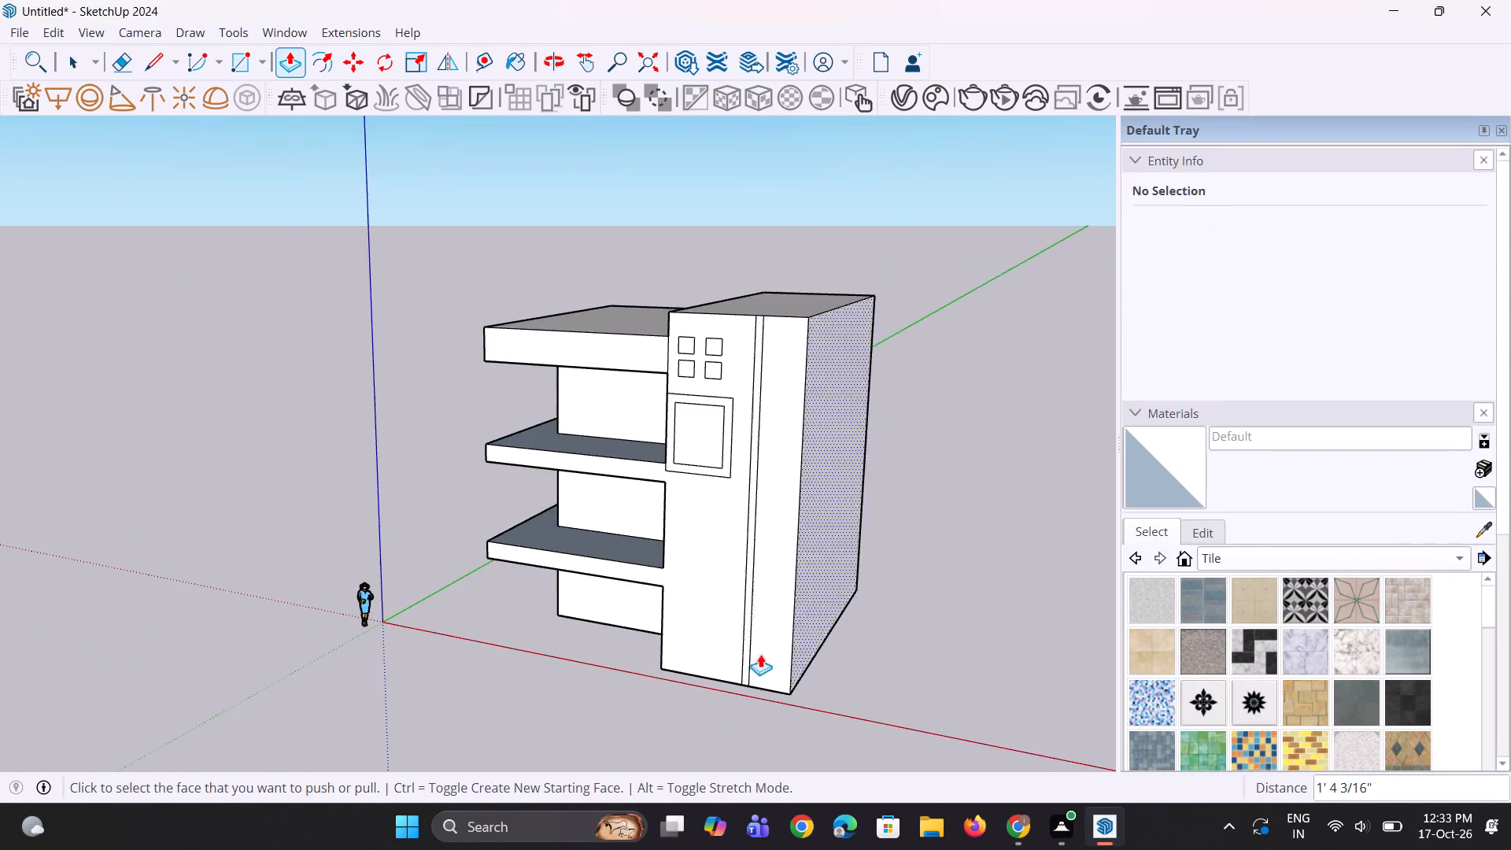
middle_drag(748, 658, 812, 628)
key(space)
click(870, 695)
Copy the narrow strip 1' 9 3/16" toward the bay's outer edge and multiply the copy by 2 (*2).
scroll(778, 647, up, 3)
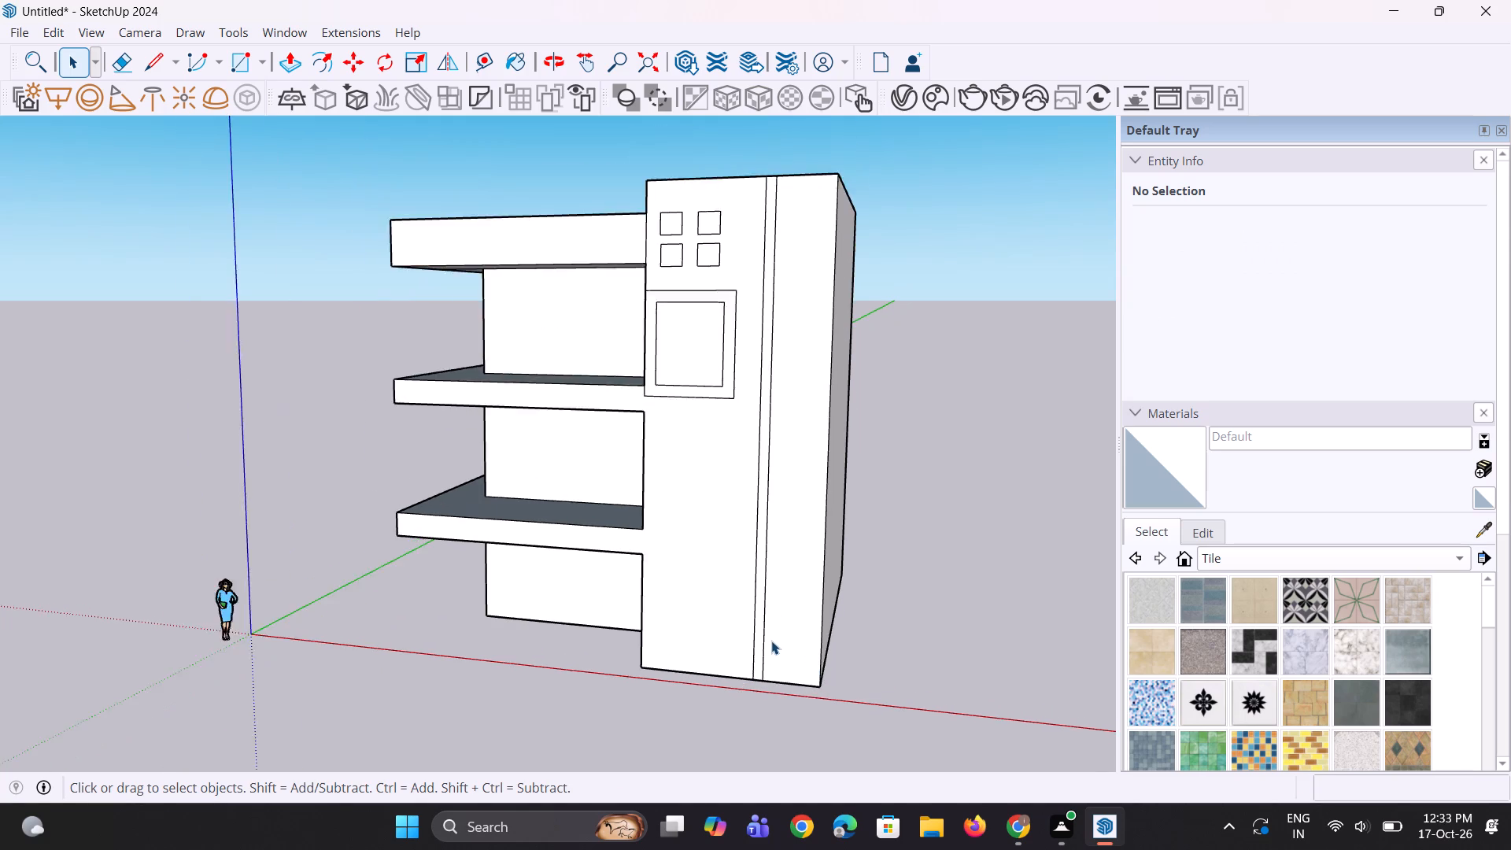
scroll(771, 641, up, 2)
click(758, 653)
scroll(750, 717, up, 2)
key(m)
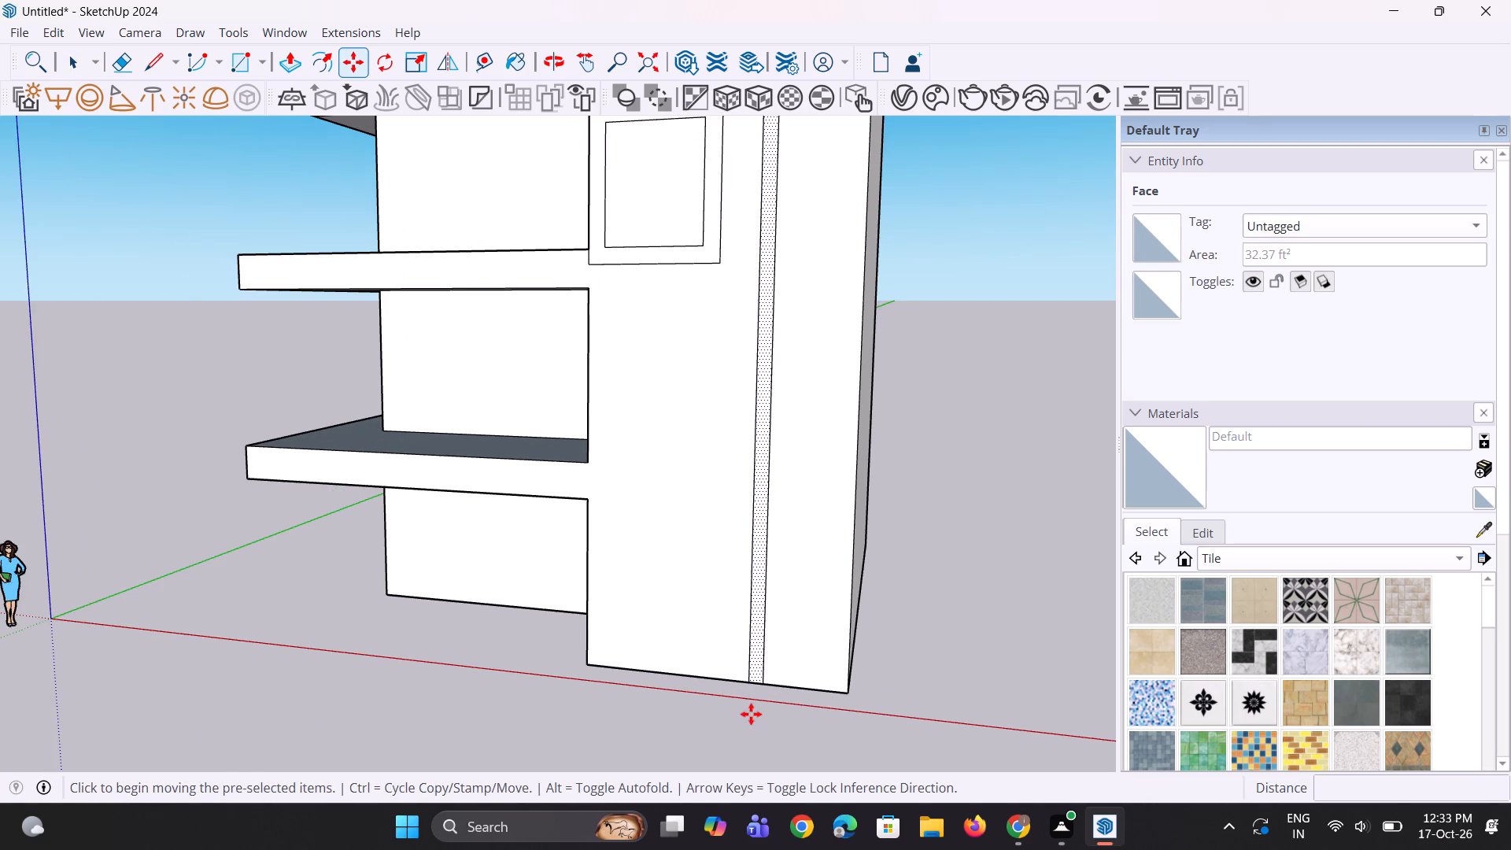
click(753, 678)
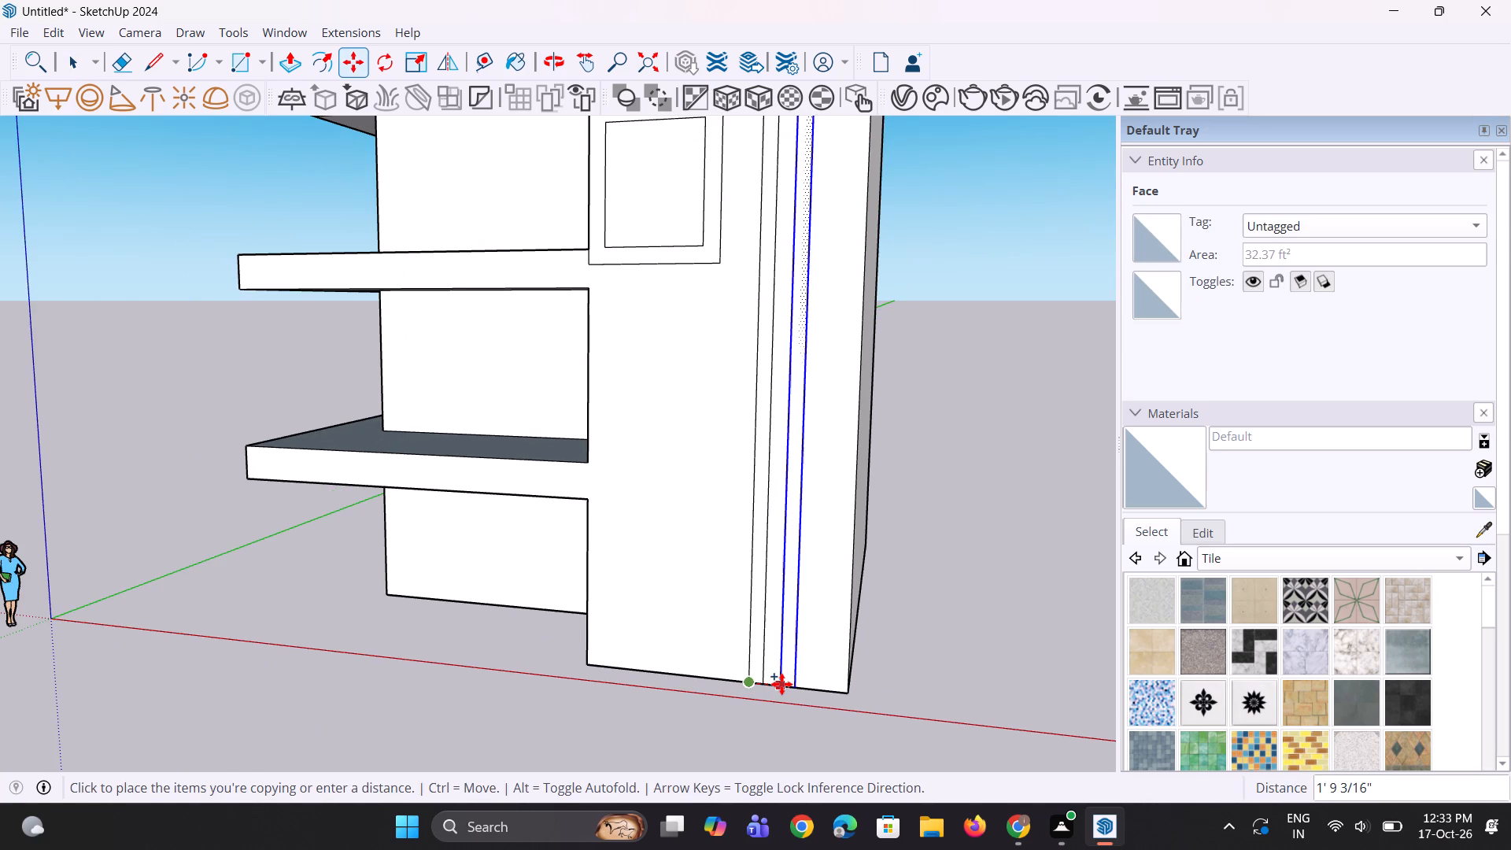
click(781, 684)
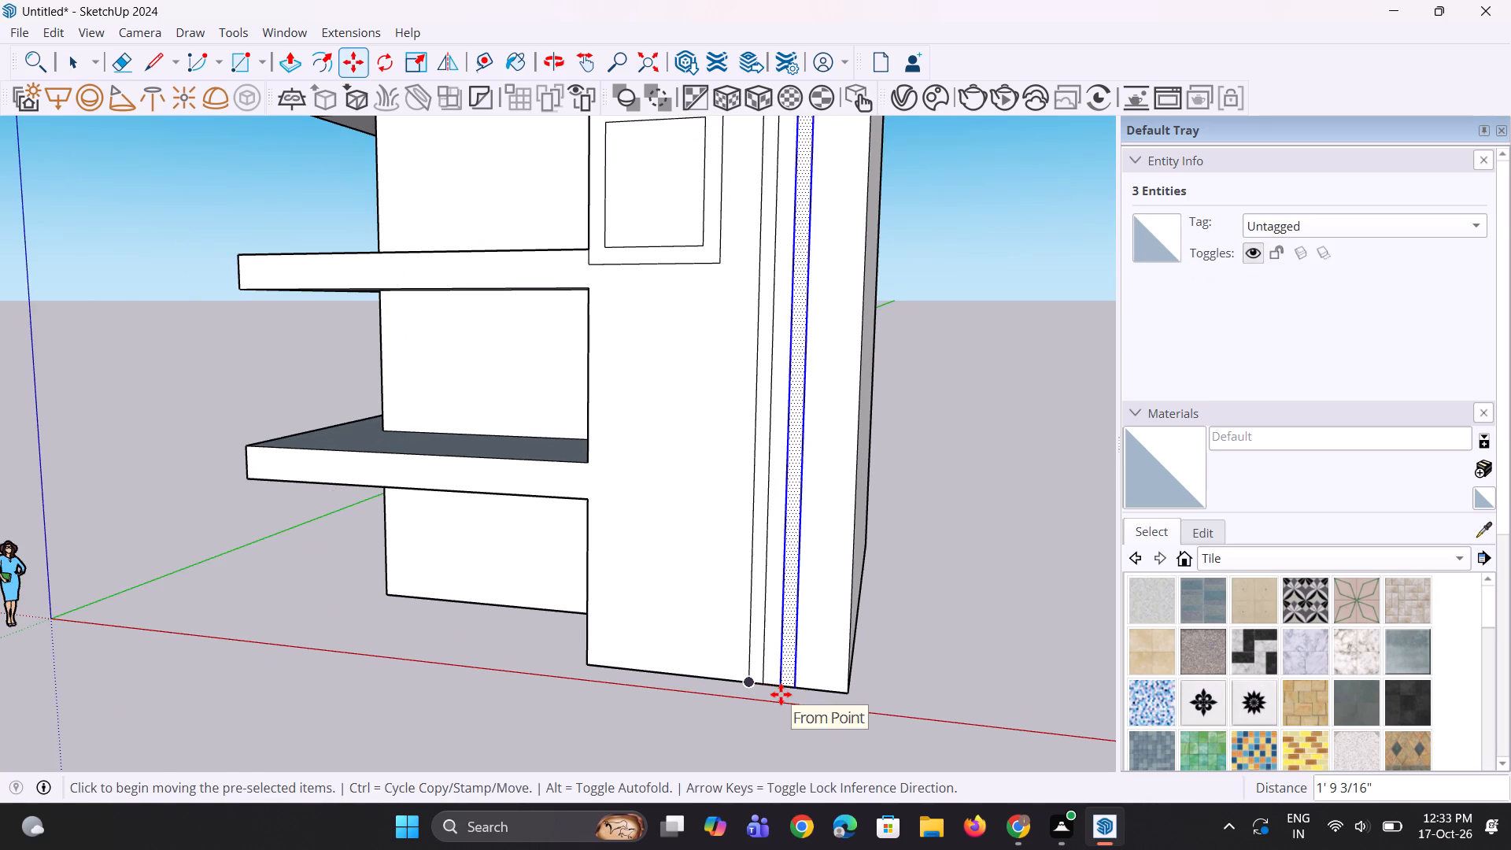
text(*2)
key(Return)
scroll(781, 694, down, 9)
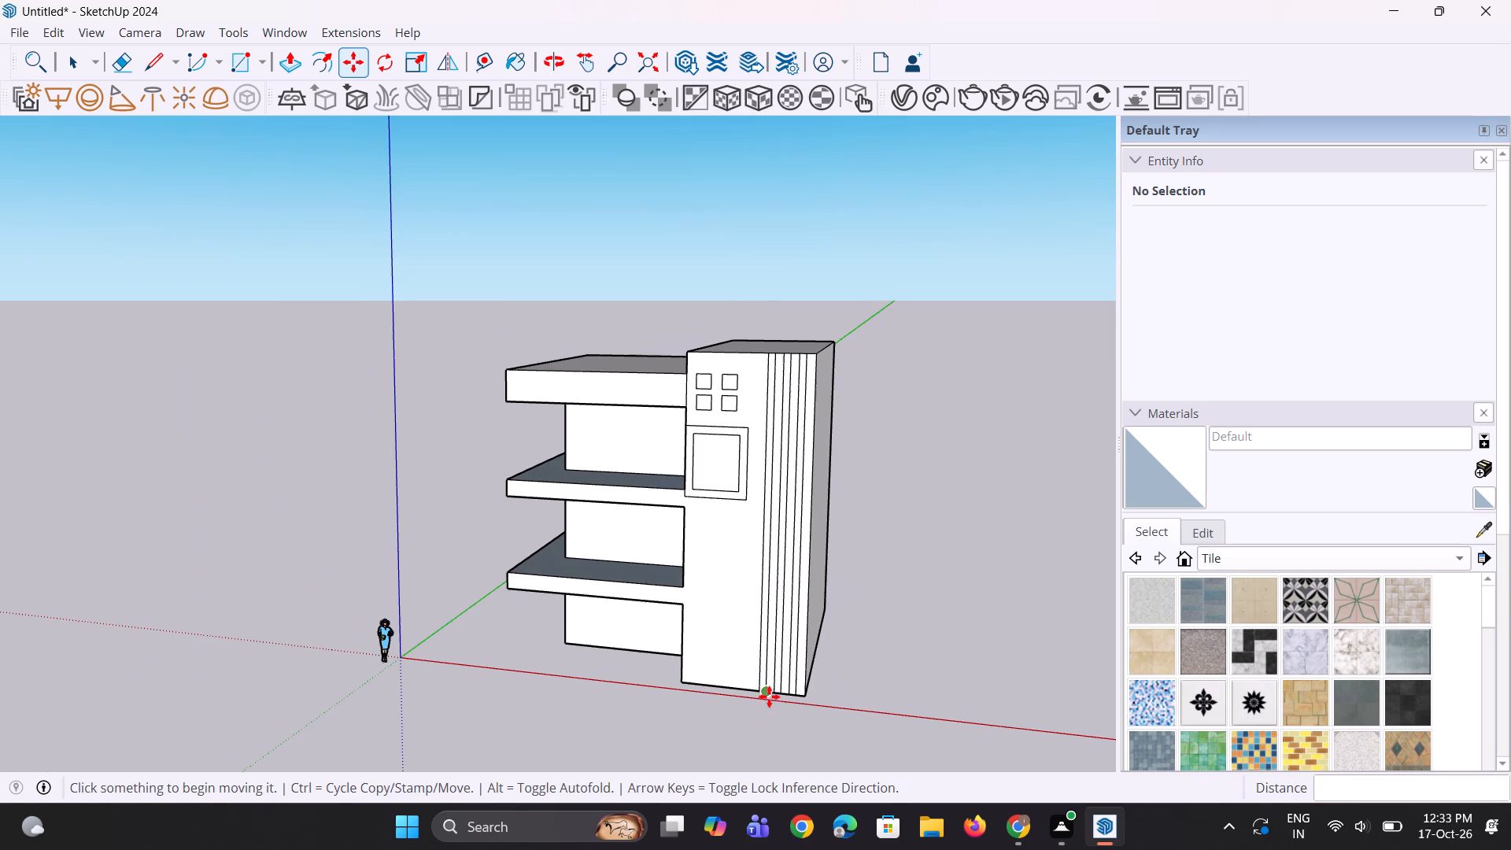
key(space)
click(901, 665)
Push/Pull the three narrow vertical strips on the bay's front face outward 1' 8 3/4" to form projecting fins.
scroll(800, 238, up, 3)
scroll(765, 387, down, 2)
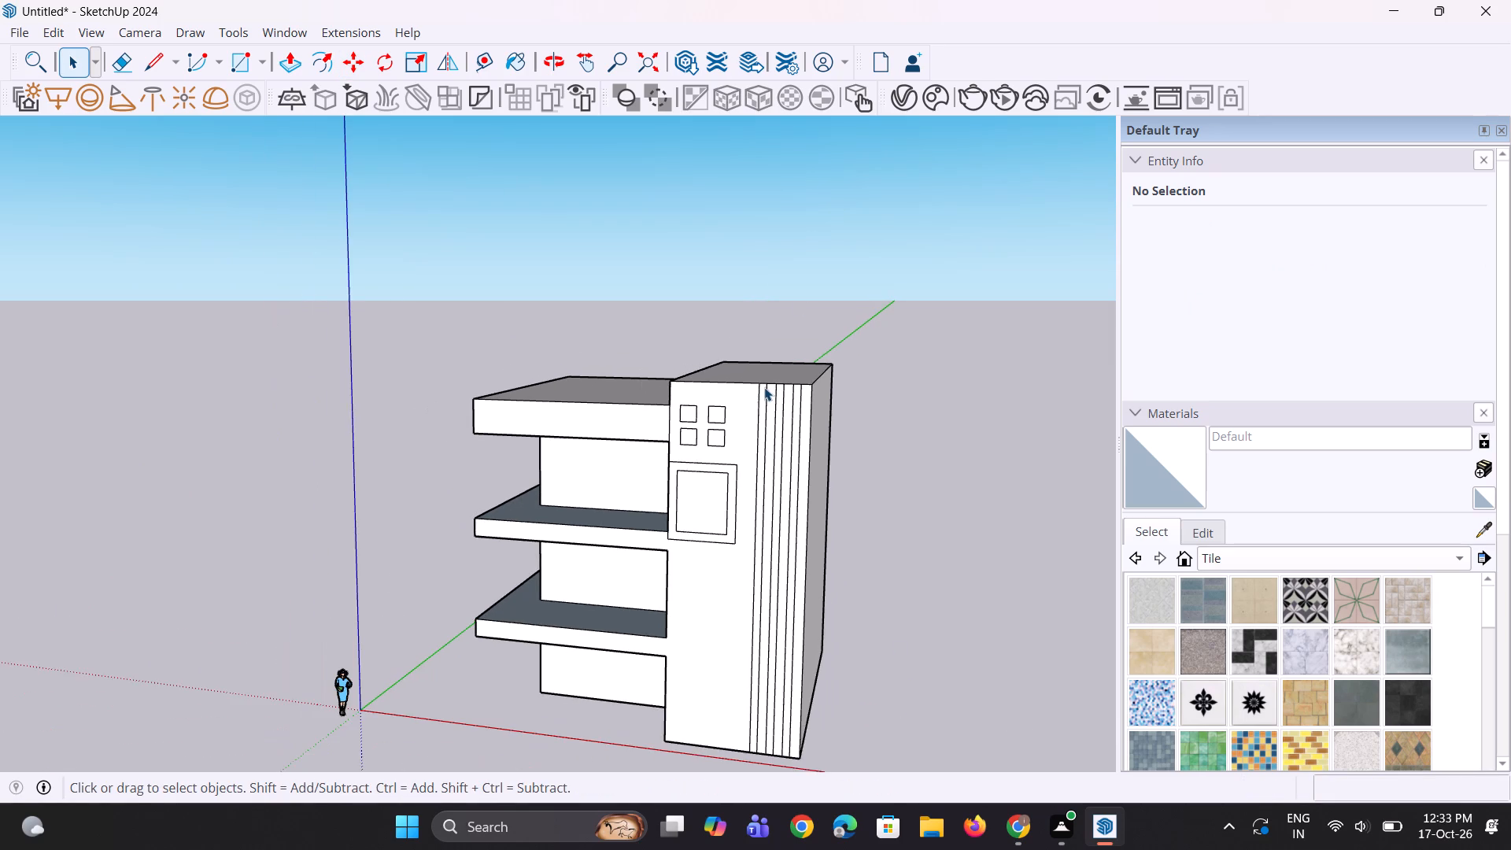
middle_drag(763, 387, 747, 394)
middle_drag(759, 421, 745, 441)
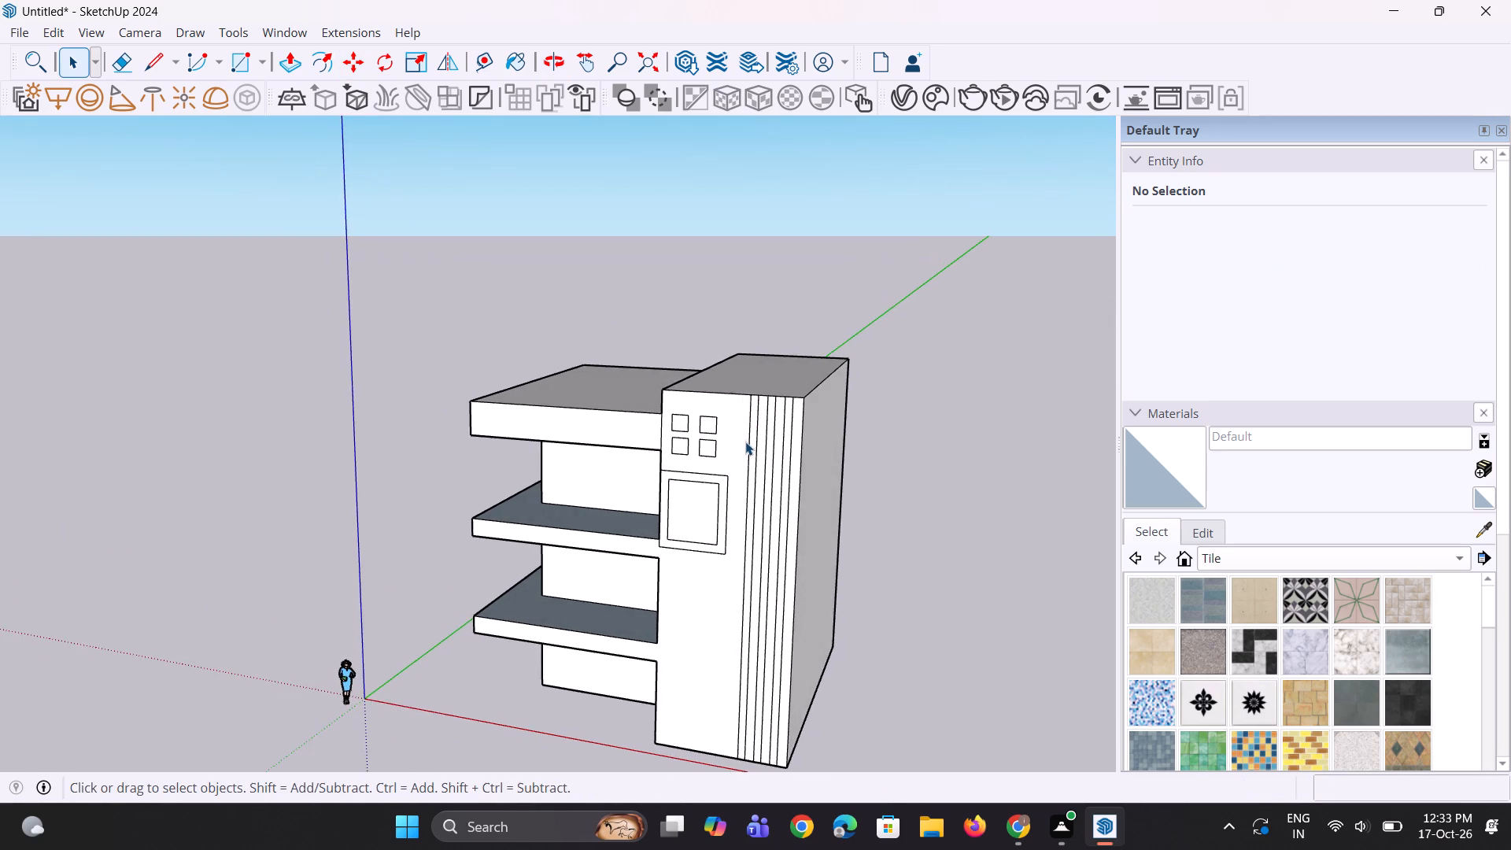
scroll(745, 442, up, 5)
key(p)
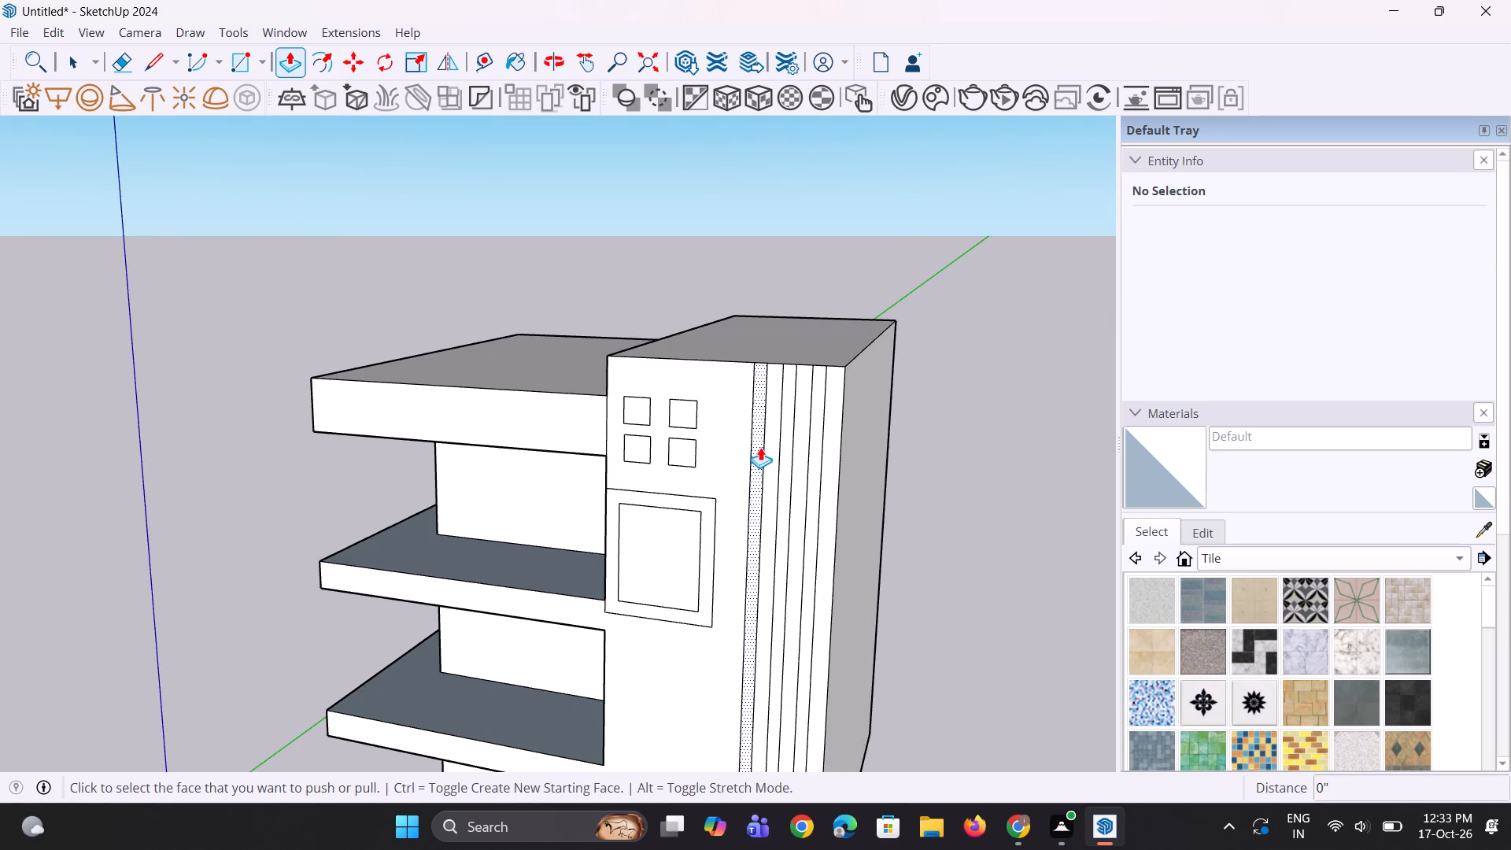
click(760, 447)
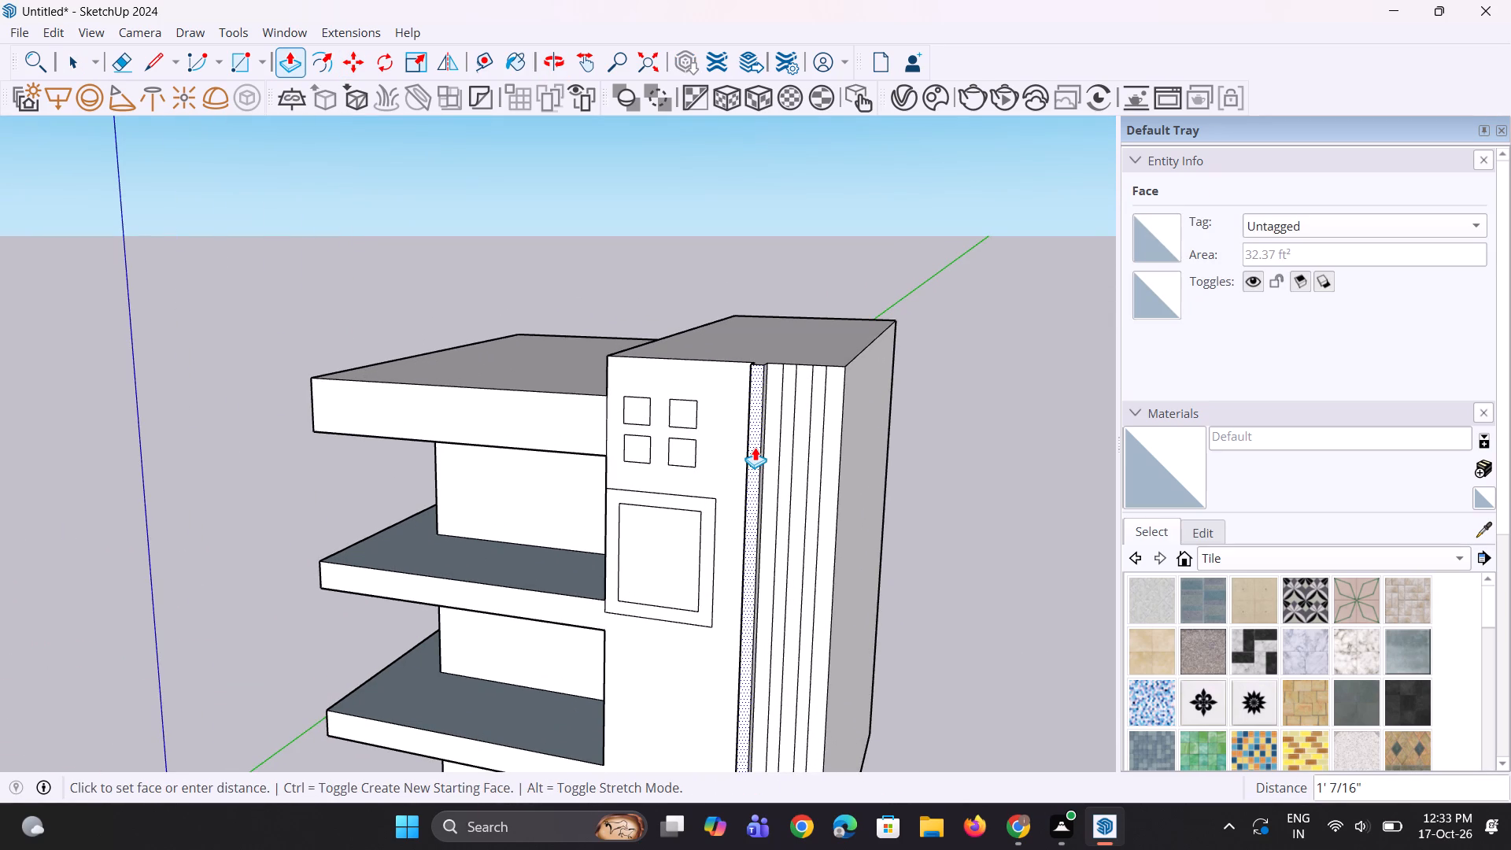
middle_drag(755, 447, 747, 453)
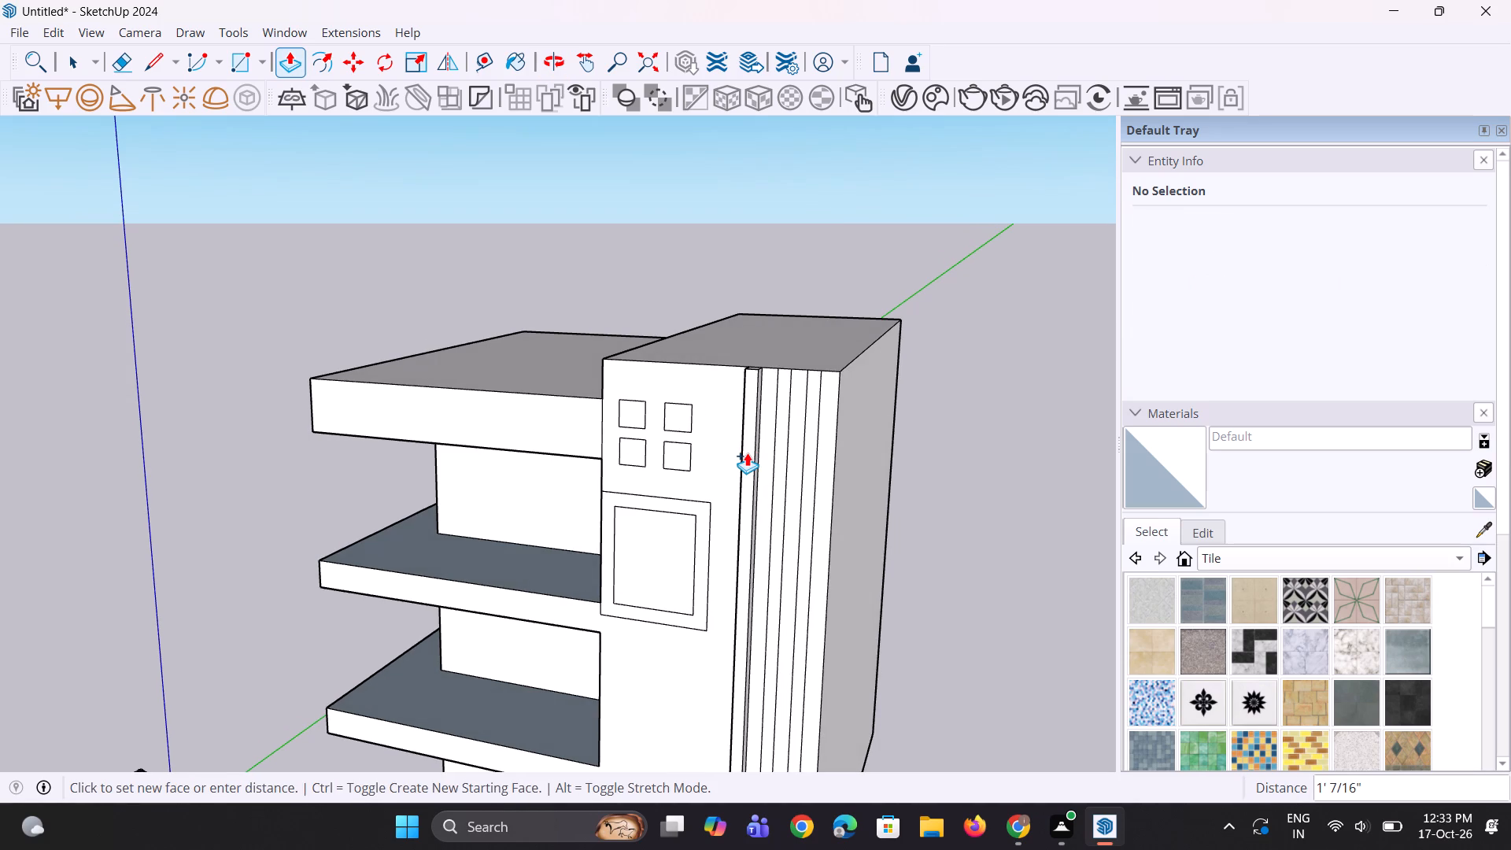
click(744, 453)
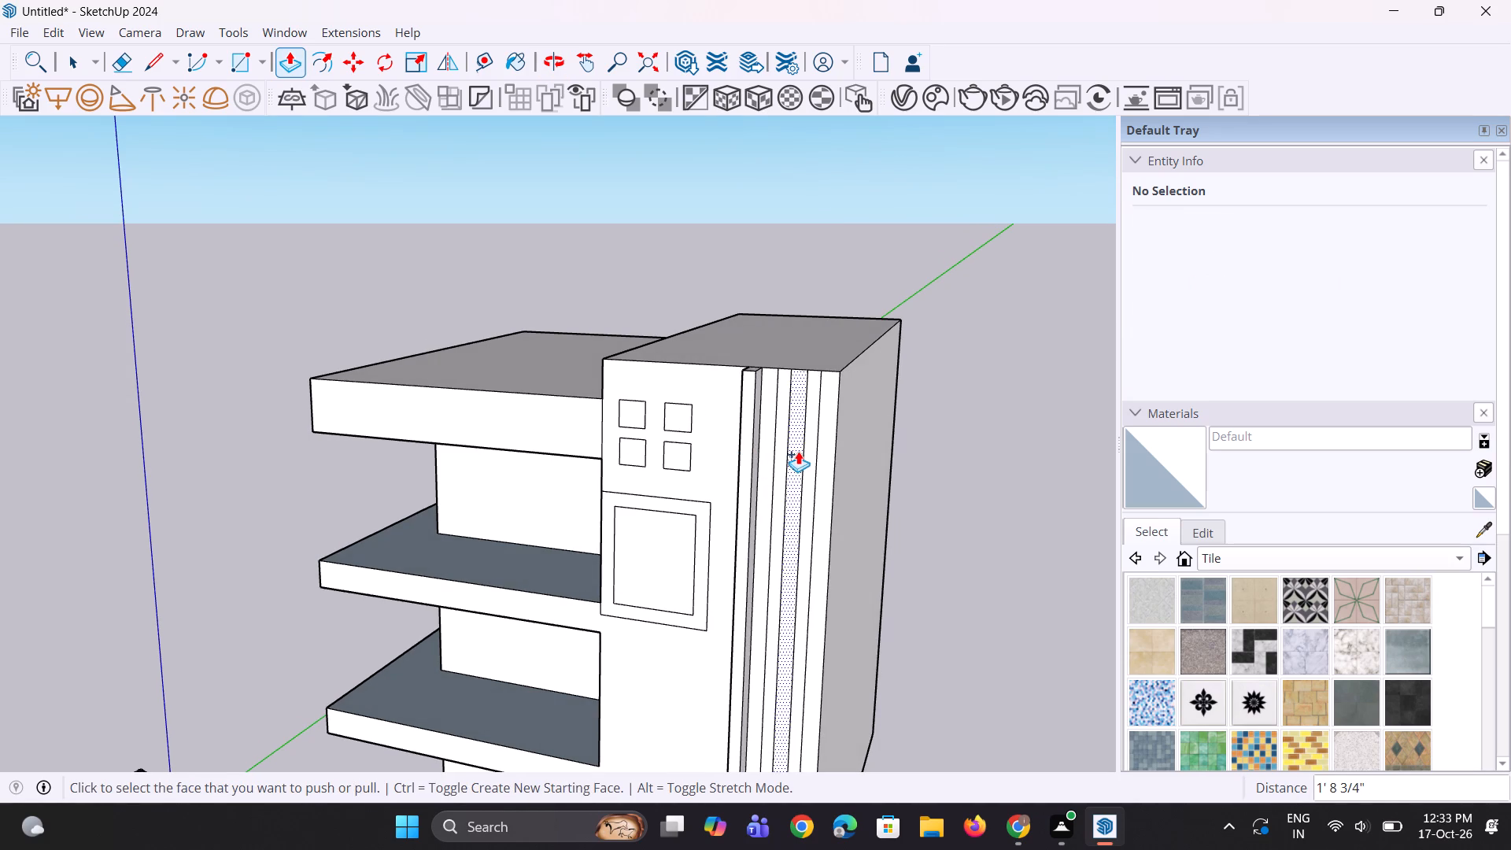
double_click(776, 452)
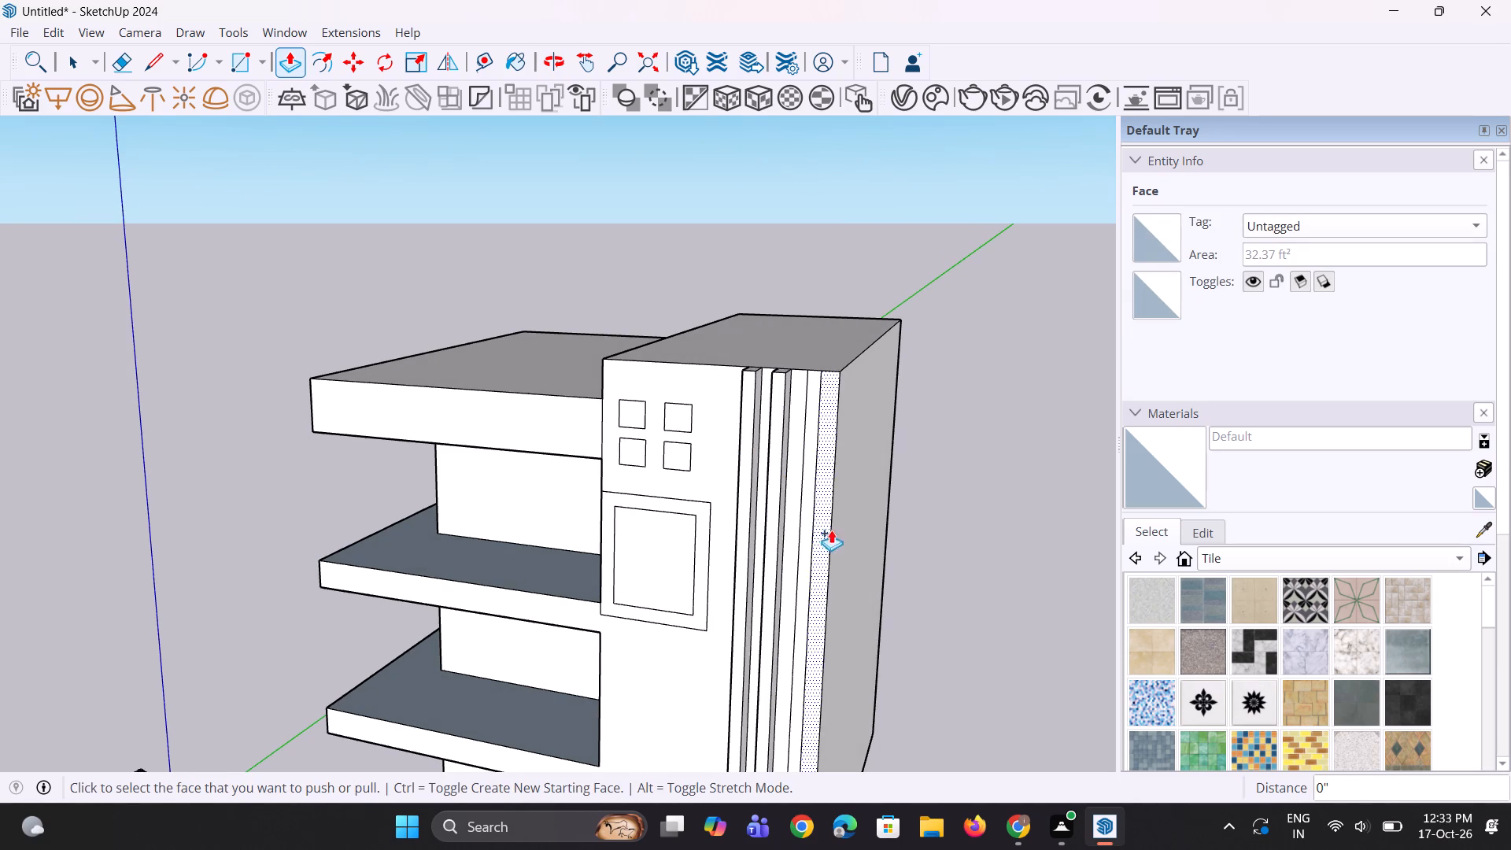
double_click(807, 529)
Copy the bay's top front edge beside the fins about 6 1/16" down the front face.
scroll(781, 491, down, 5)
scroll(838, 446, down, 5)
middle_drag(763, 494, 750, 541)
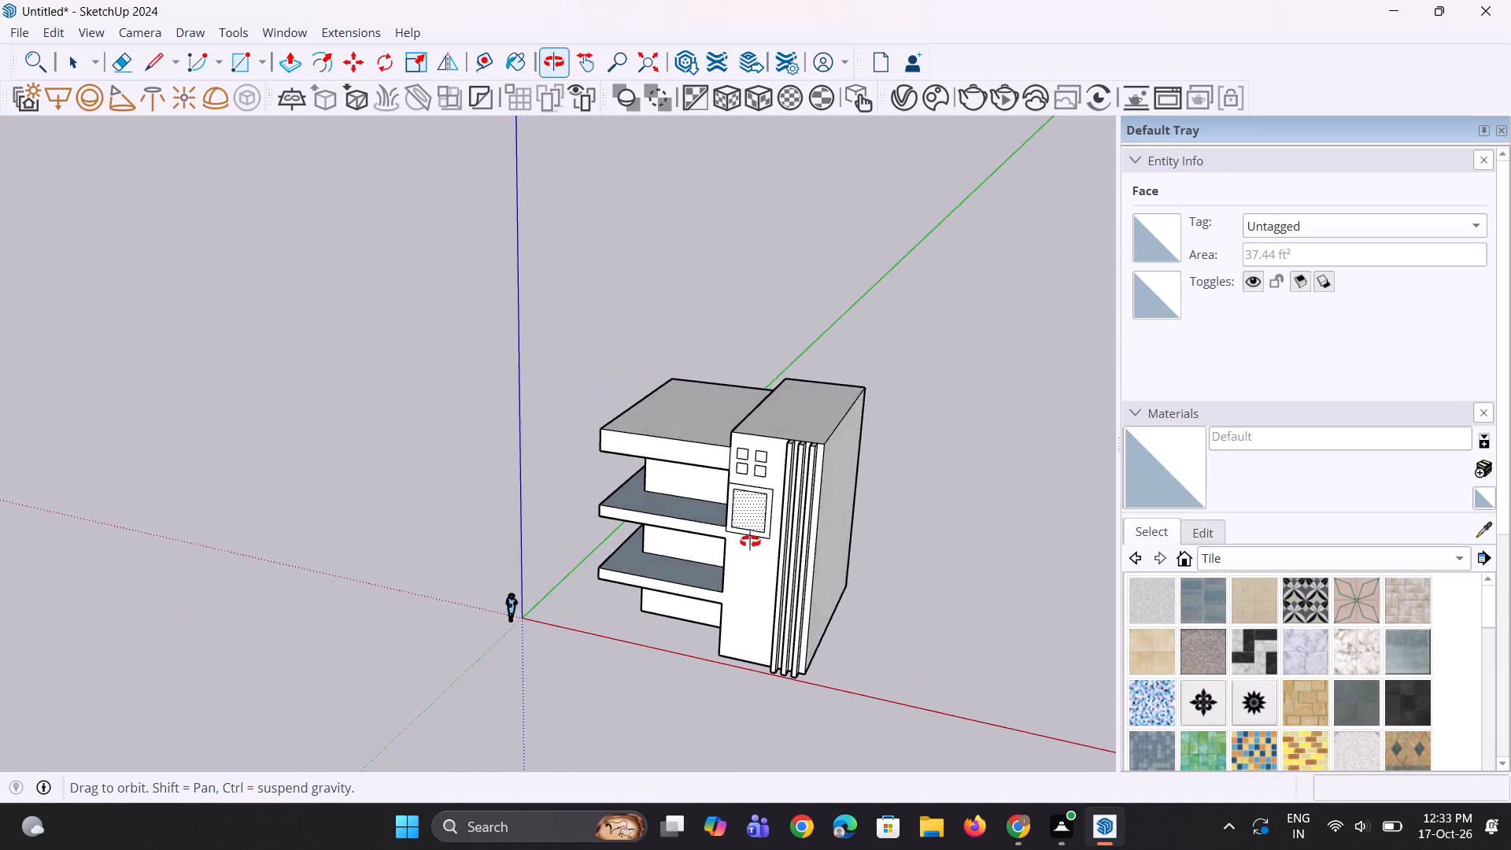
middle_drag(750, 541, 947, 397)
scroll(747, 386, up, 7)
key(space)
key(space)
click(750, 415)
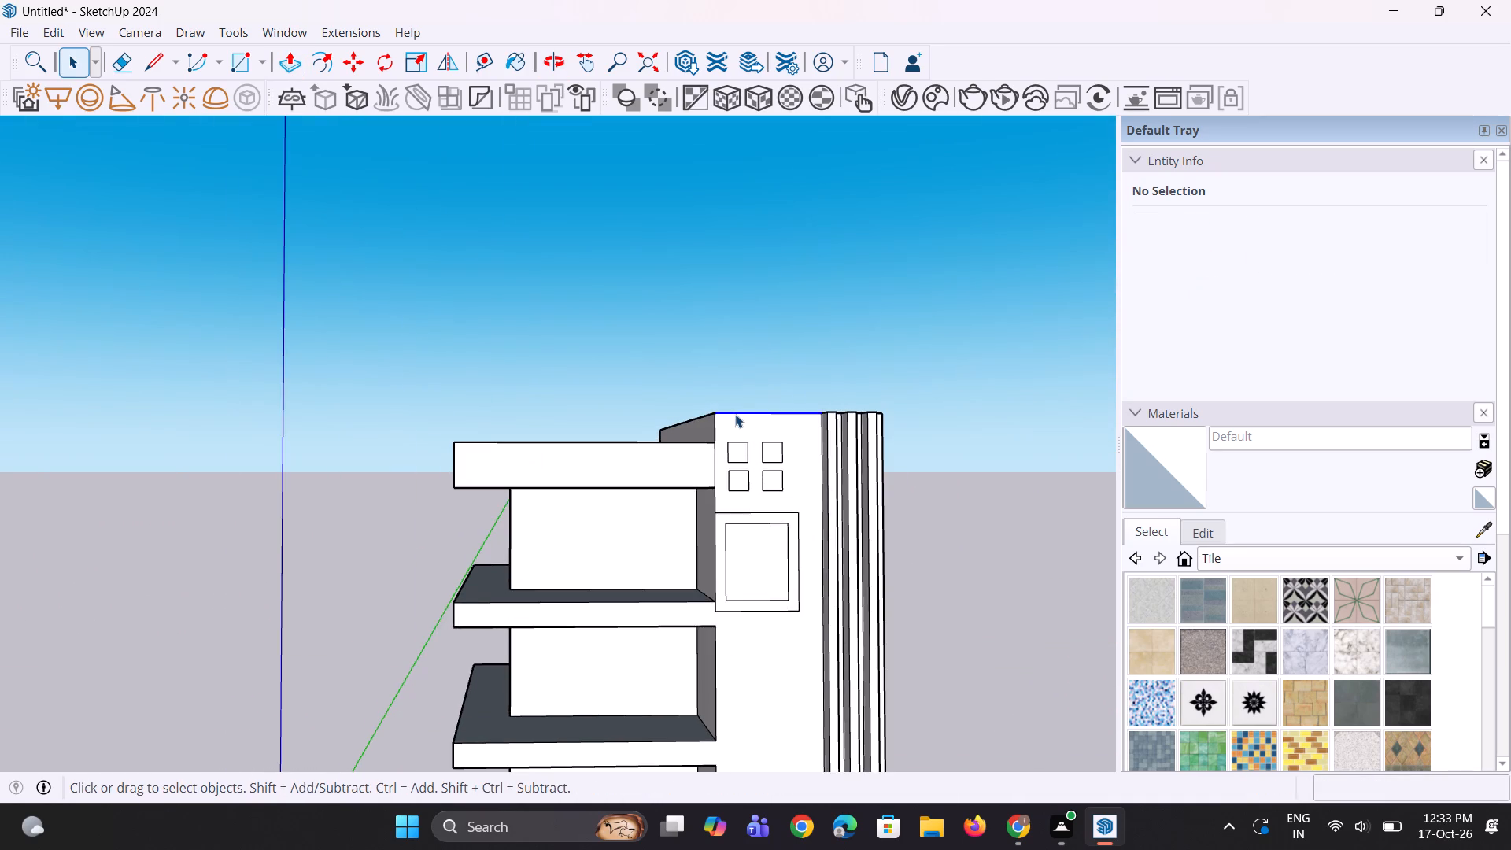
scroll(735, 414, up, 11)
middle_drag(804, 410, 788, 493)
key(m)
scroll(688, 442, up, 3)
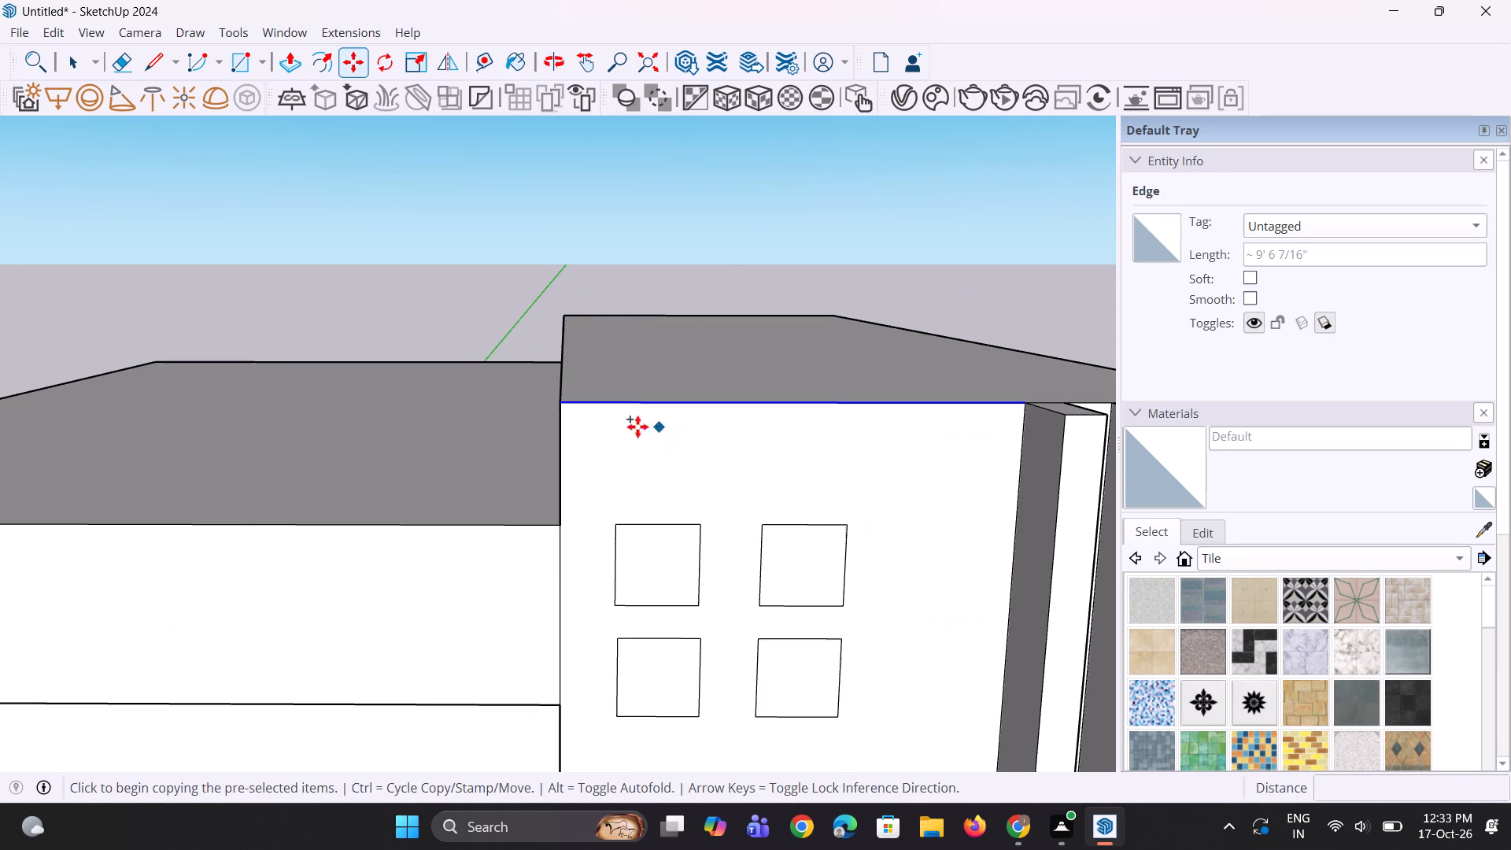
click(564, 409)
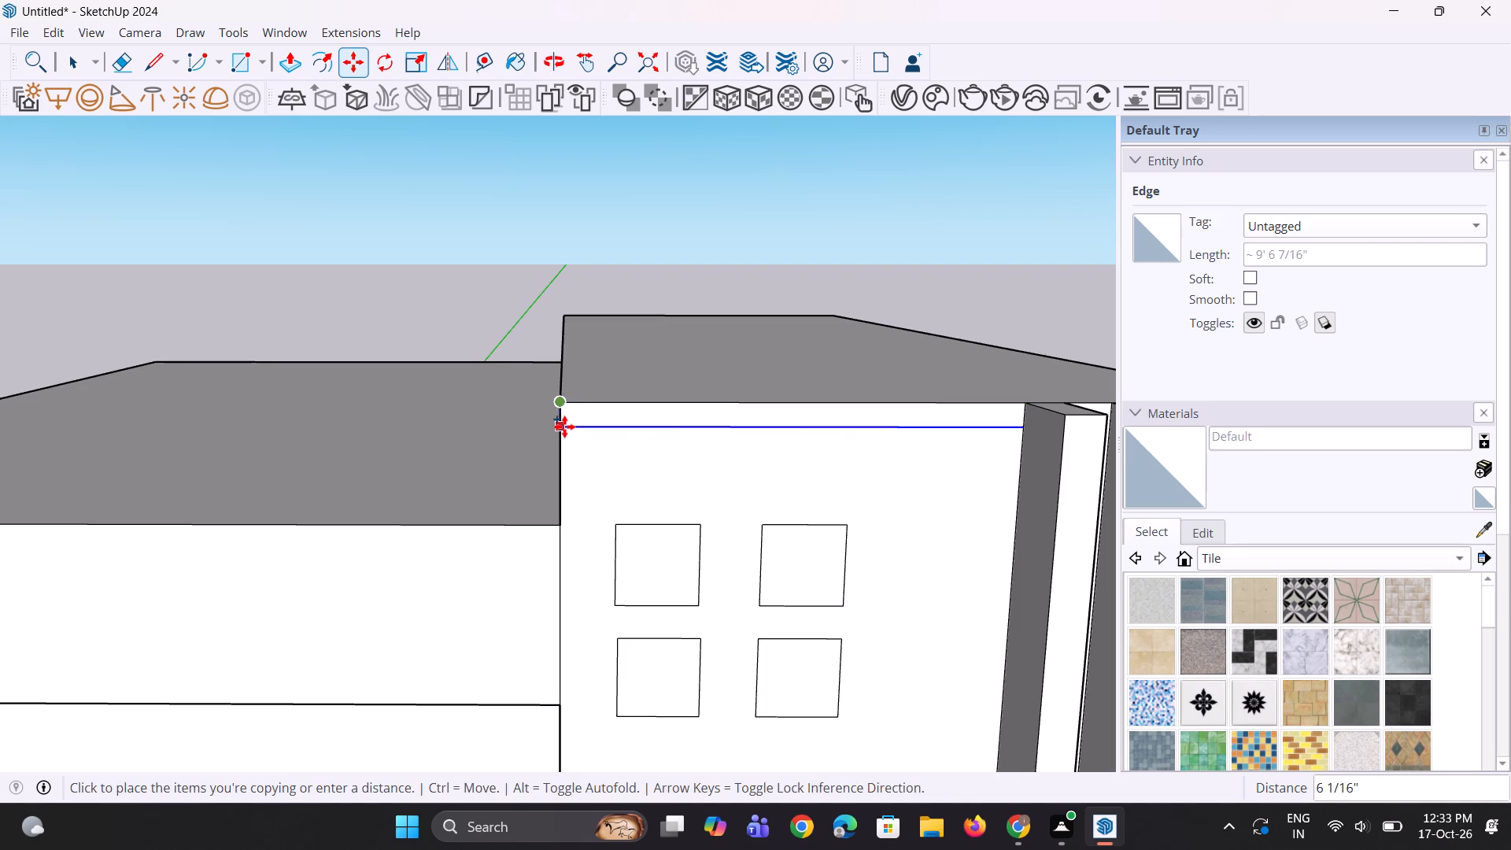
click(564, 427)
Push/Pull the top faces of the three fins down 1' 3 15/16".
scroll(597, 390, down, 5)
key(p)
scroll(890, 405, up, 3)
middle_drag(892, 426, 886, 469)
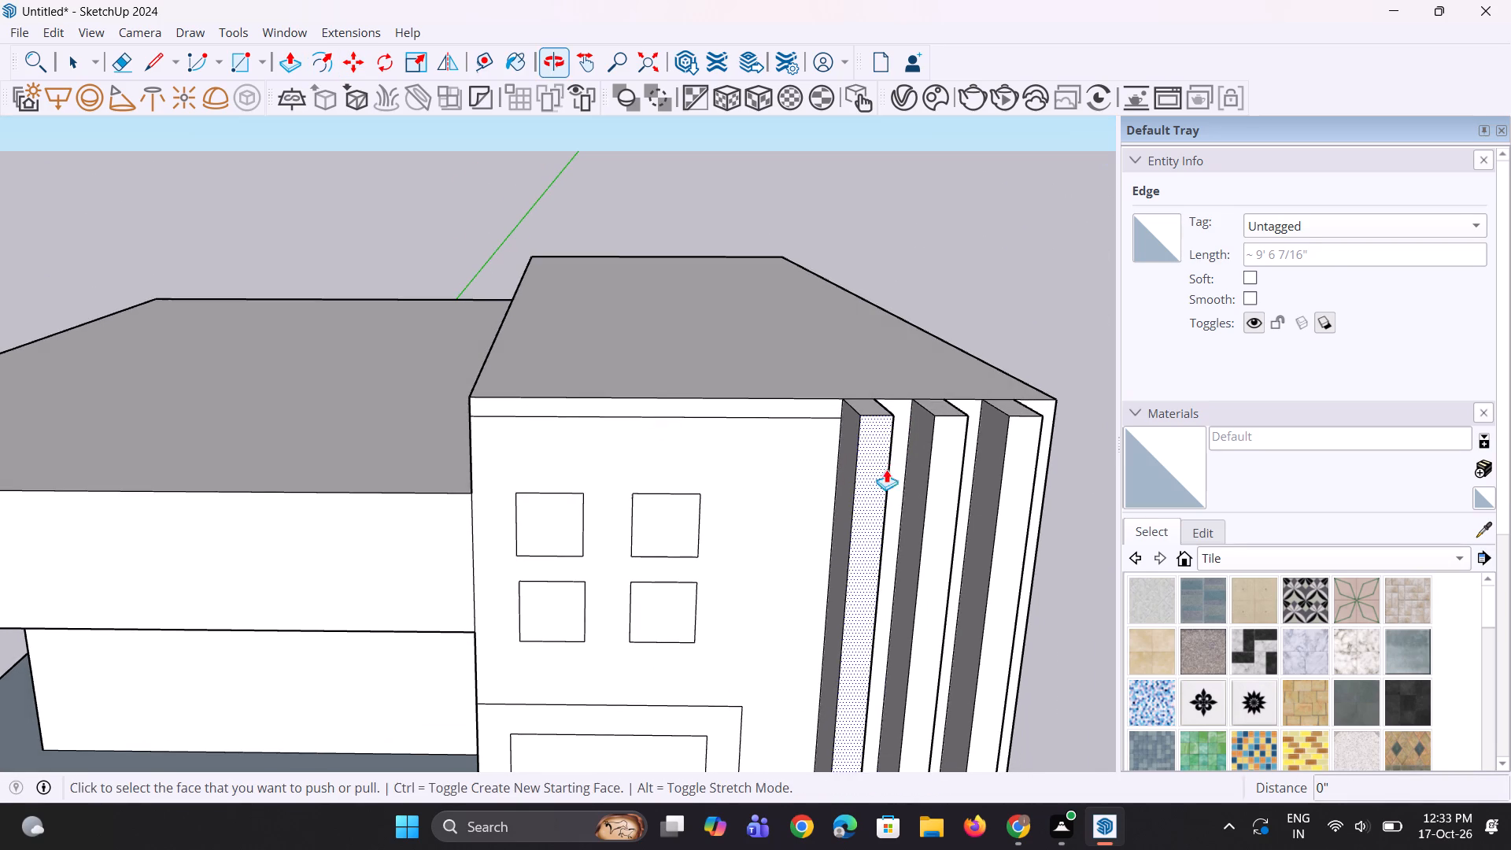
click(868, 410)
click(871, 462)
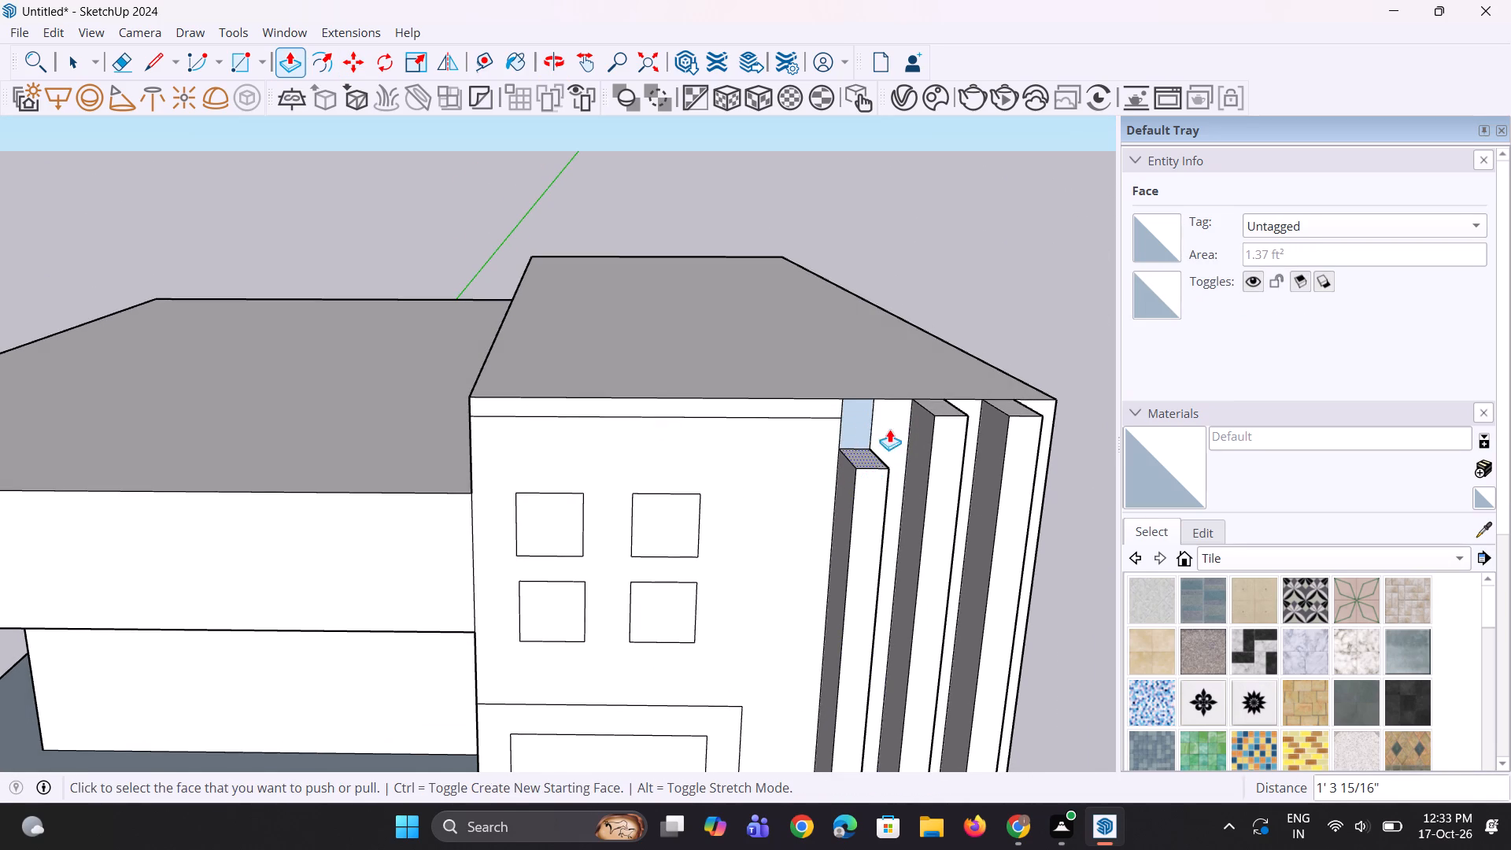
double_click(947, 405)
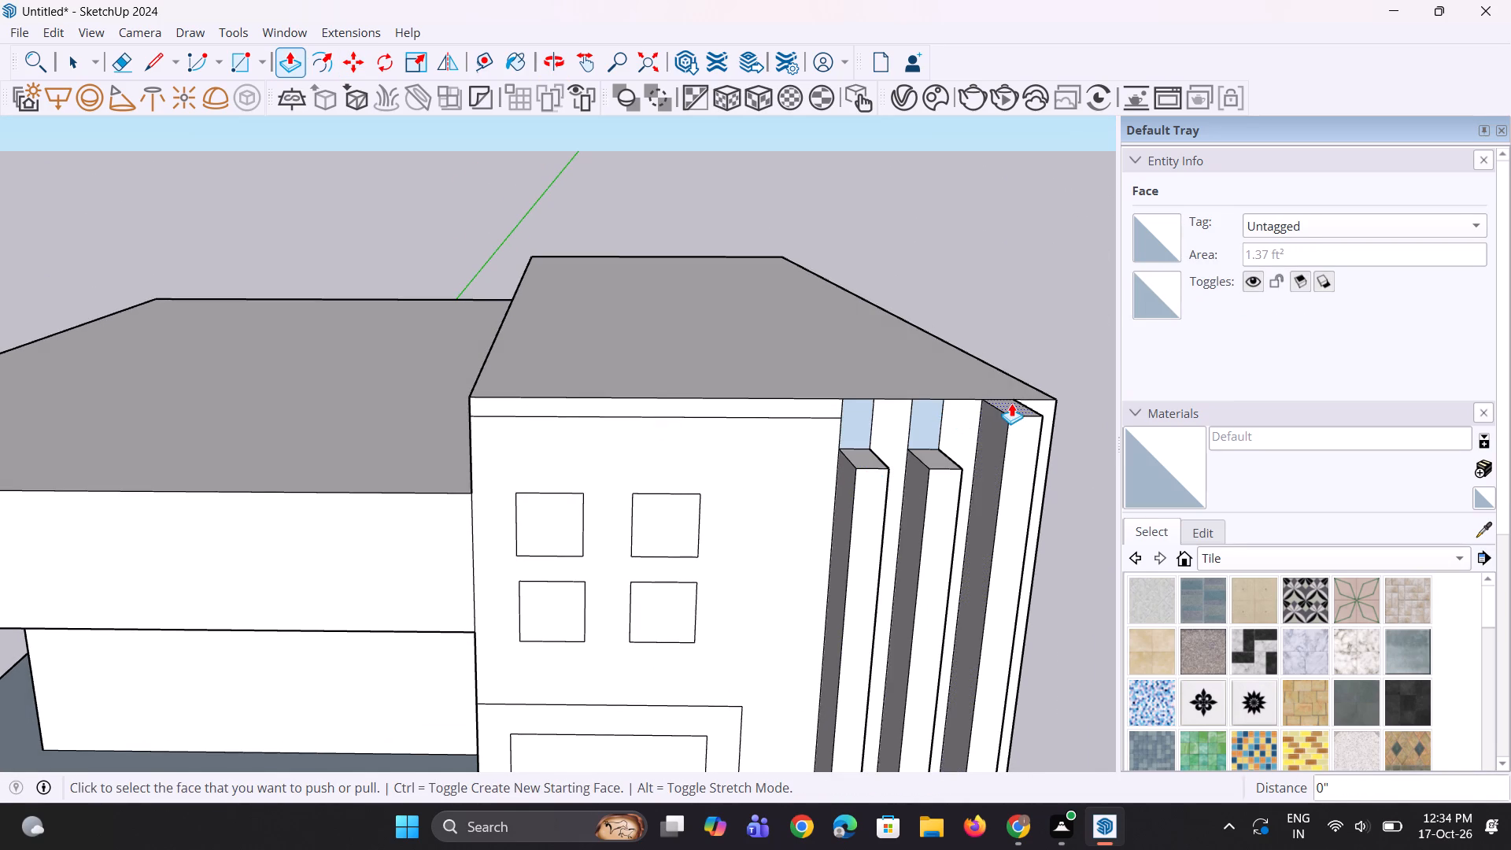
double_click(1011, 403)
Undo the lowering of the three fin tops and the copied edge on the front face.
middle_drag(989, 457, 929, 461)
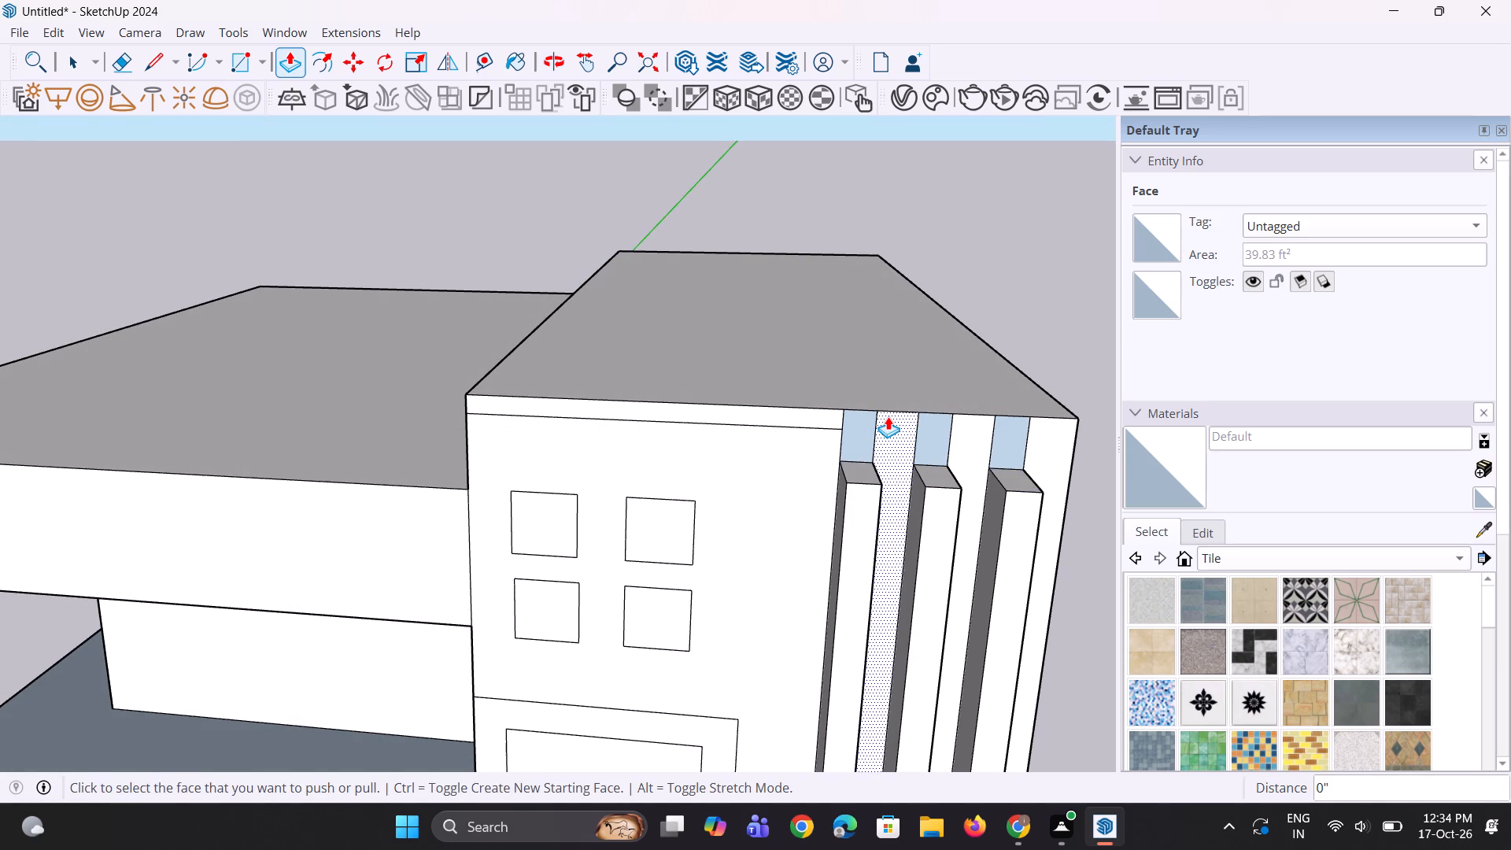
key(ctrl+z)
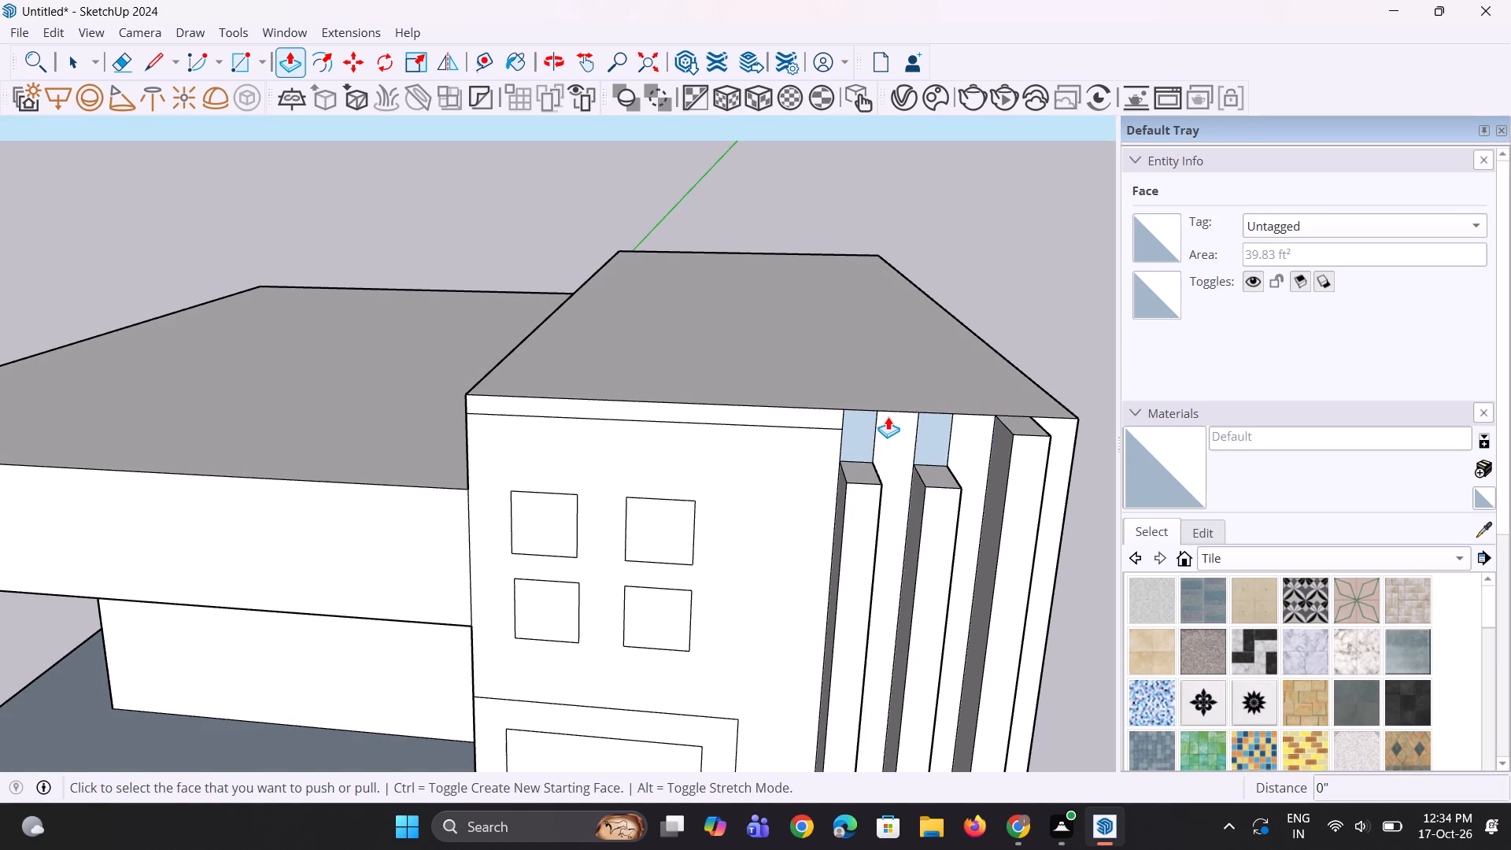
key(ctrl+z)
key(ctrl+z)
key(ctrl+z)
Select all seven segments of the bay's front top edge and copy them a short distance back across the roof.
middle_drag(829, 433, 603, 584)
key(space)
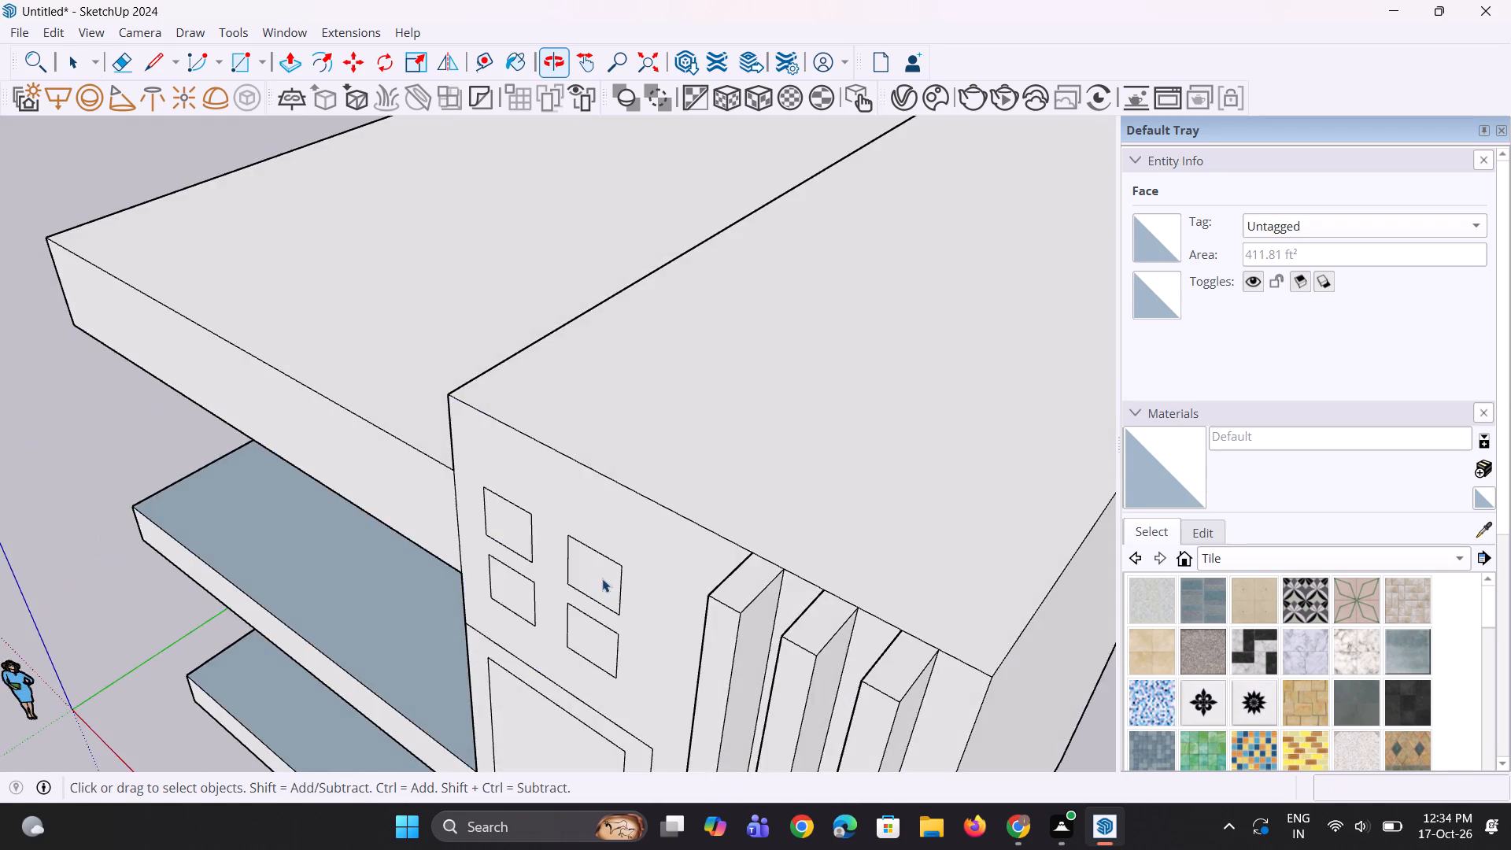
key(space)
scroll(628, 530, down, 9)
middle_drag(708, 511, 708, 552)
scroll(722, 590, up, 3)
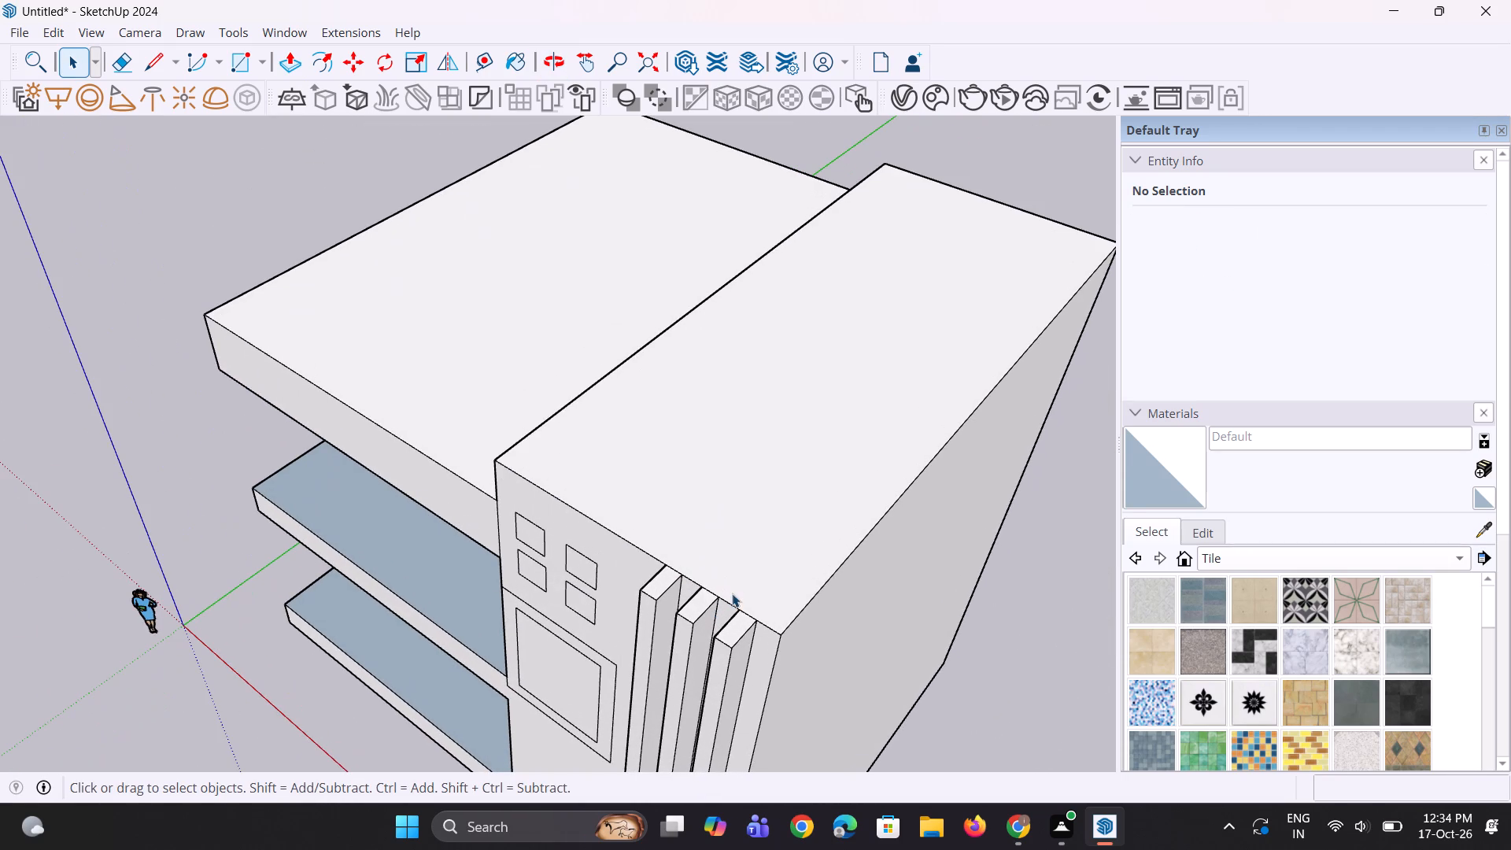
click(735, 609)
scroll(735, 610, up, 7)
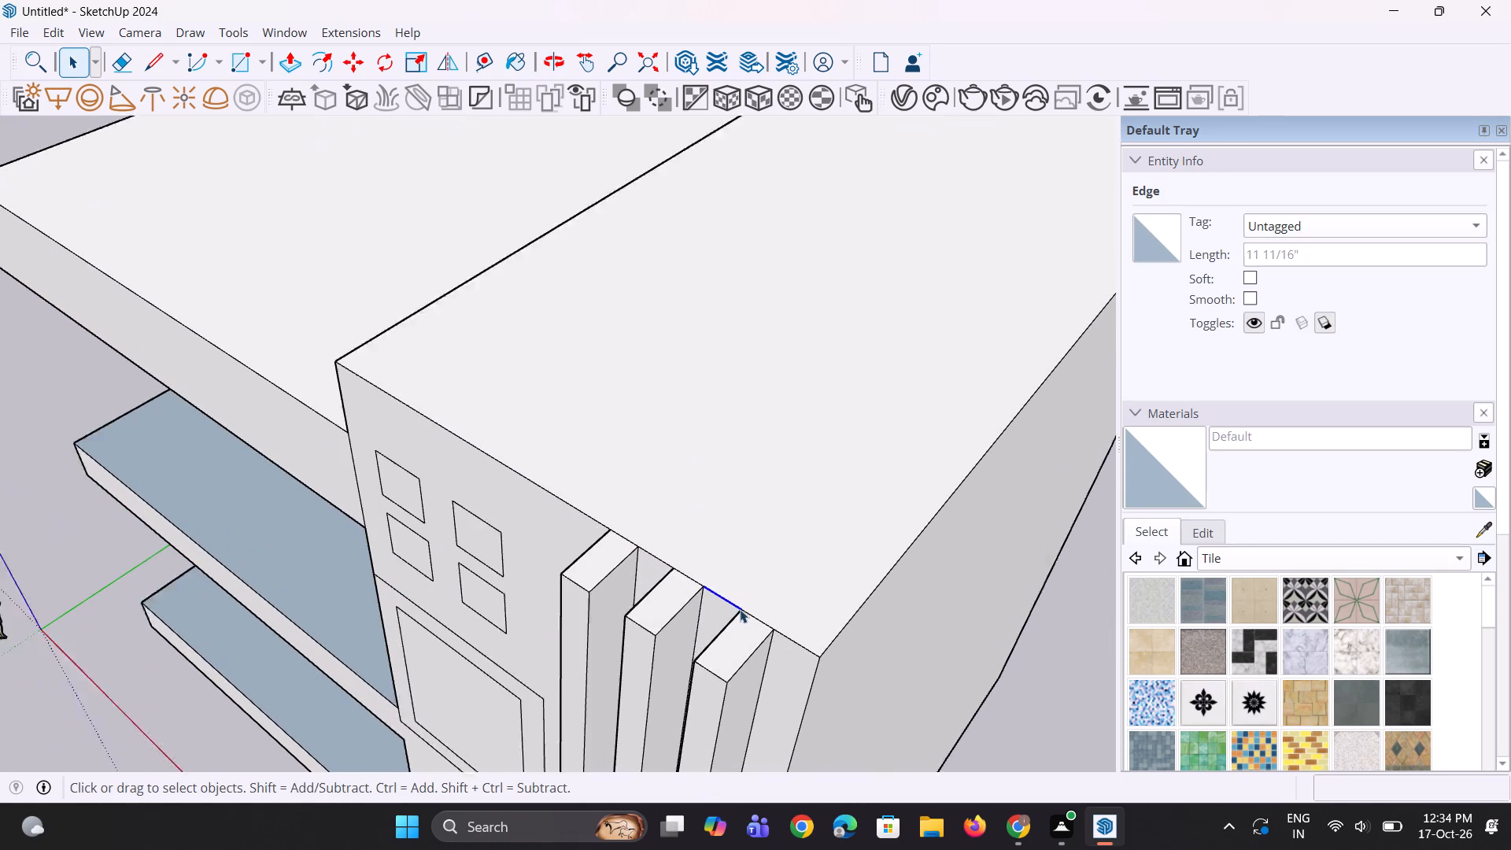
ctrl+click(748, 611)
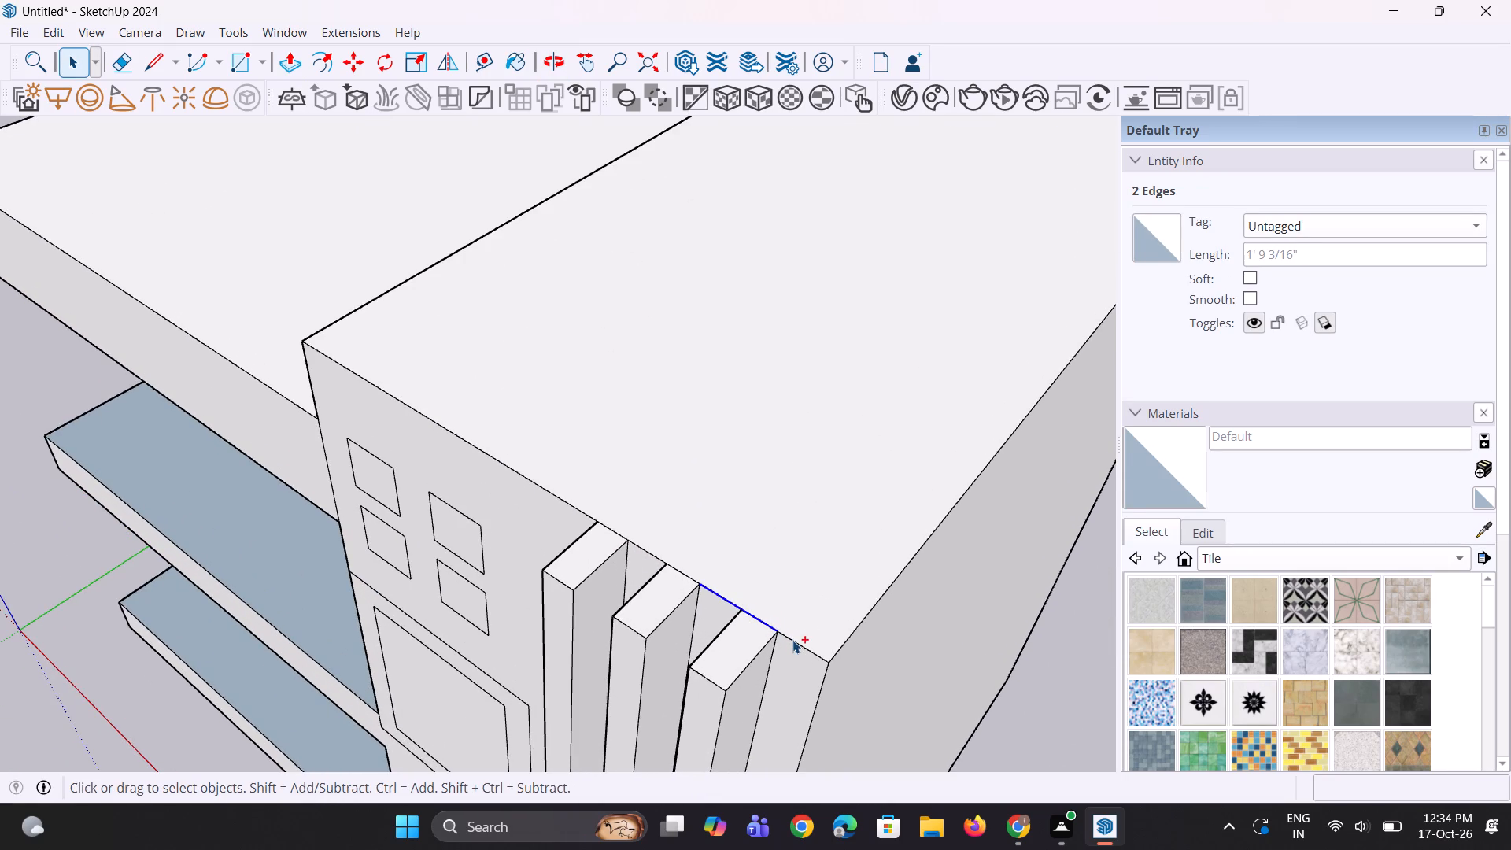
ctrl+click(792, 640)
scroll(726, 581, up, 7)
ctrl+click(659, 578)
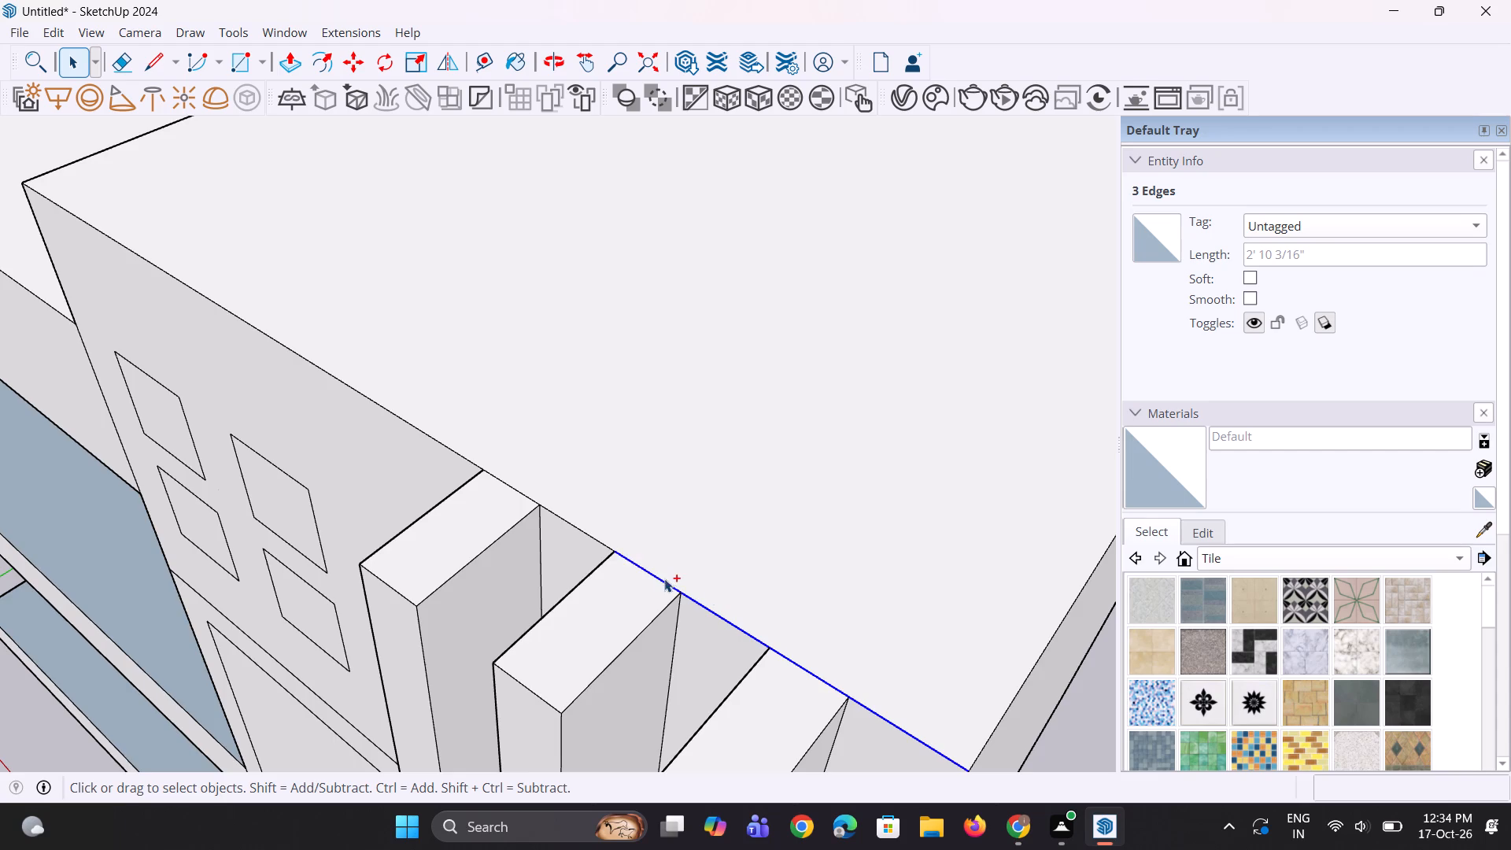
scroll(817, 605, down, 5)
scroll(639, 564, up, 7)
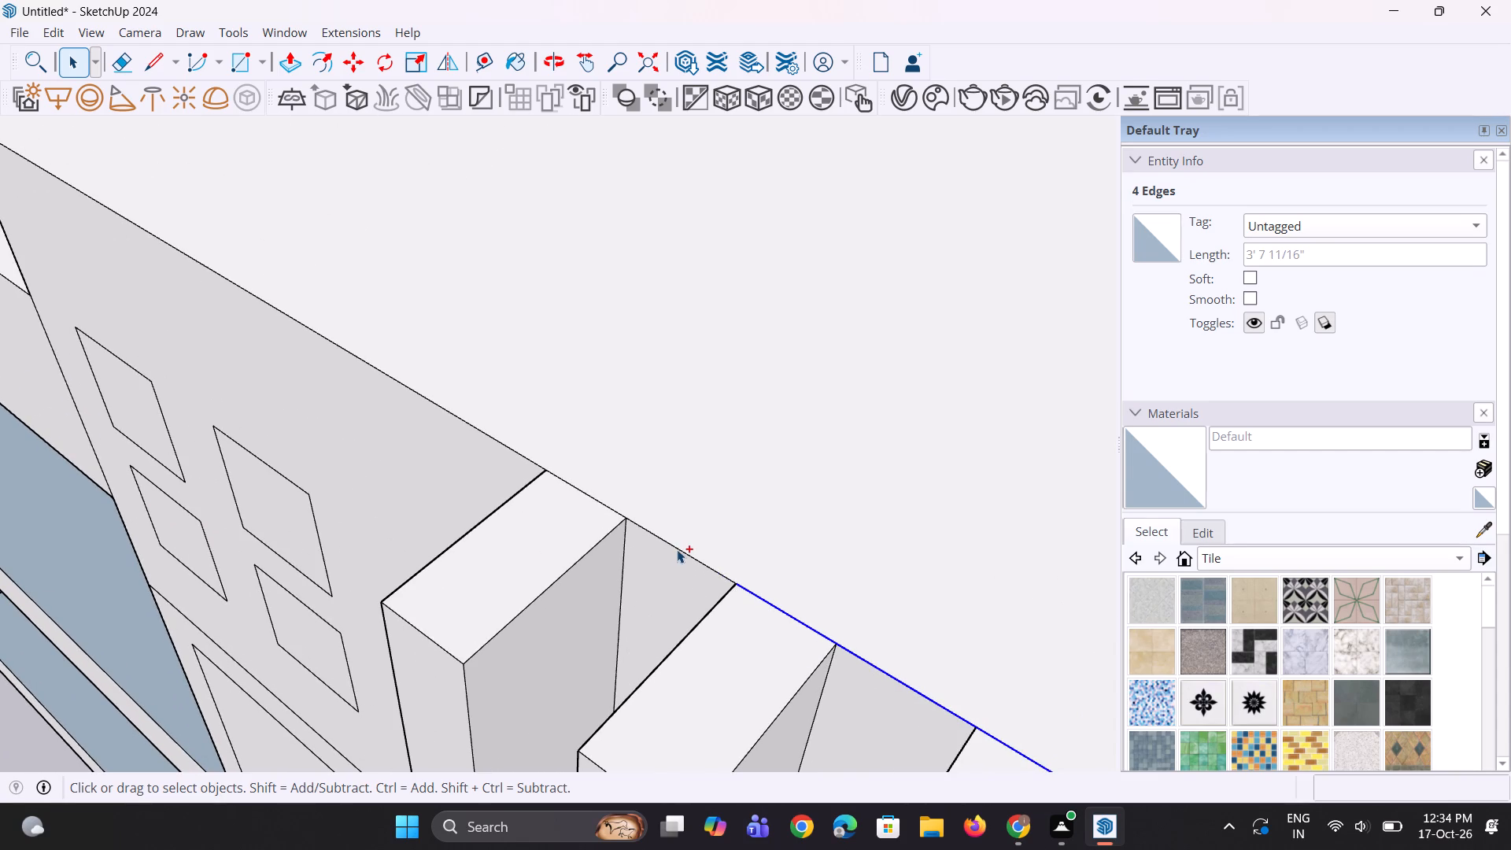
ctrl+click(678, 549)
scroll(594, 498, up, 2)
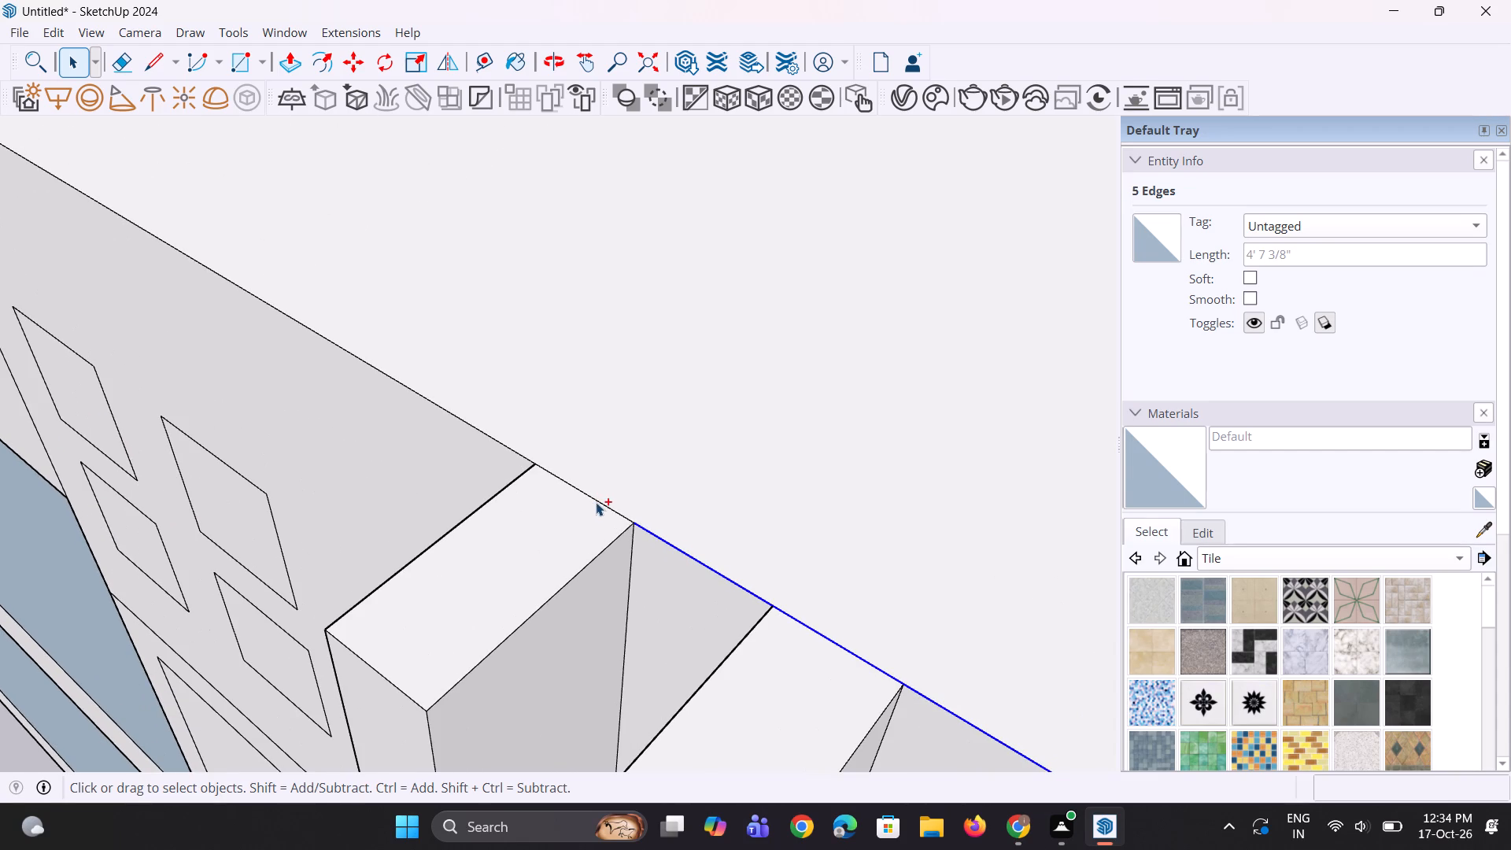
ctrl+click(596, 502)
ctrl+click(528, 460)
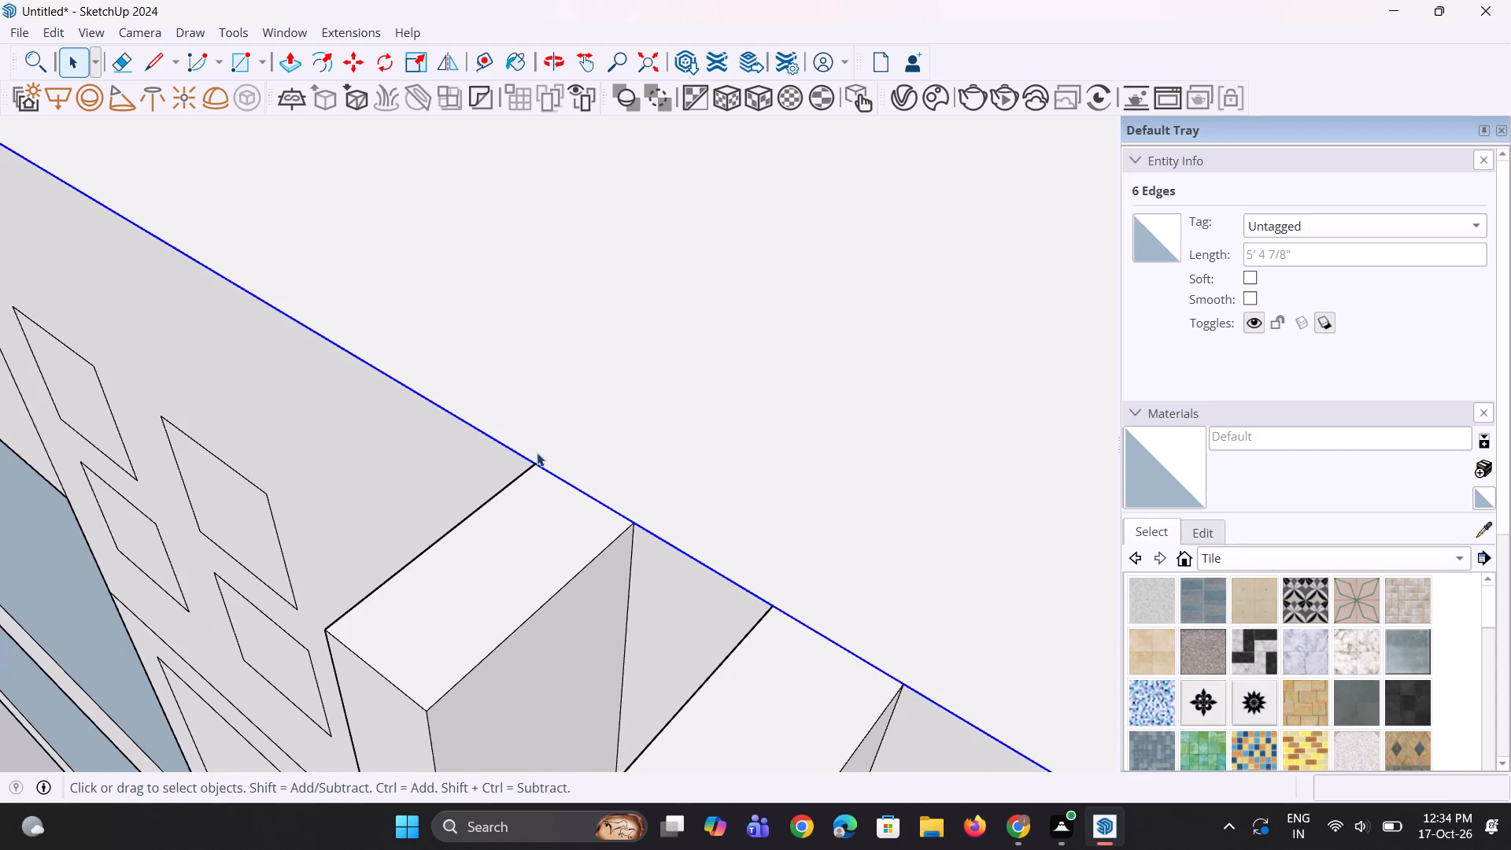
scroll(538, 452, down, 16)
middle_drag(742, 653, 679, 685)
key(m)
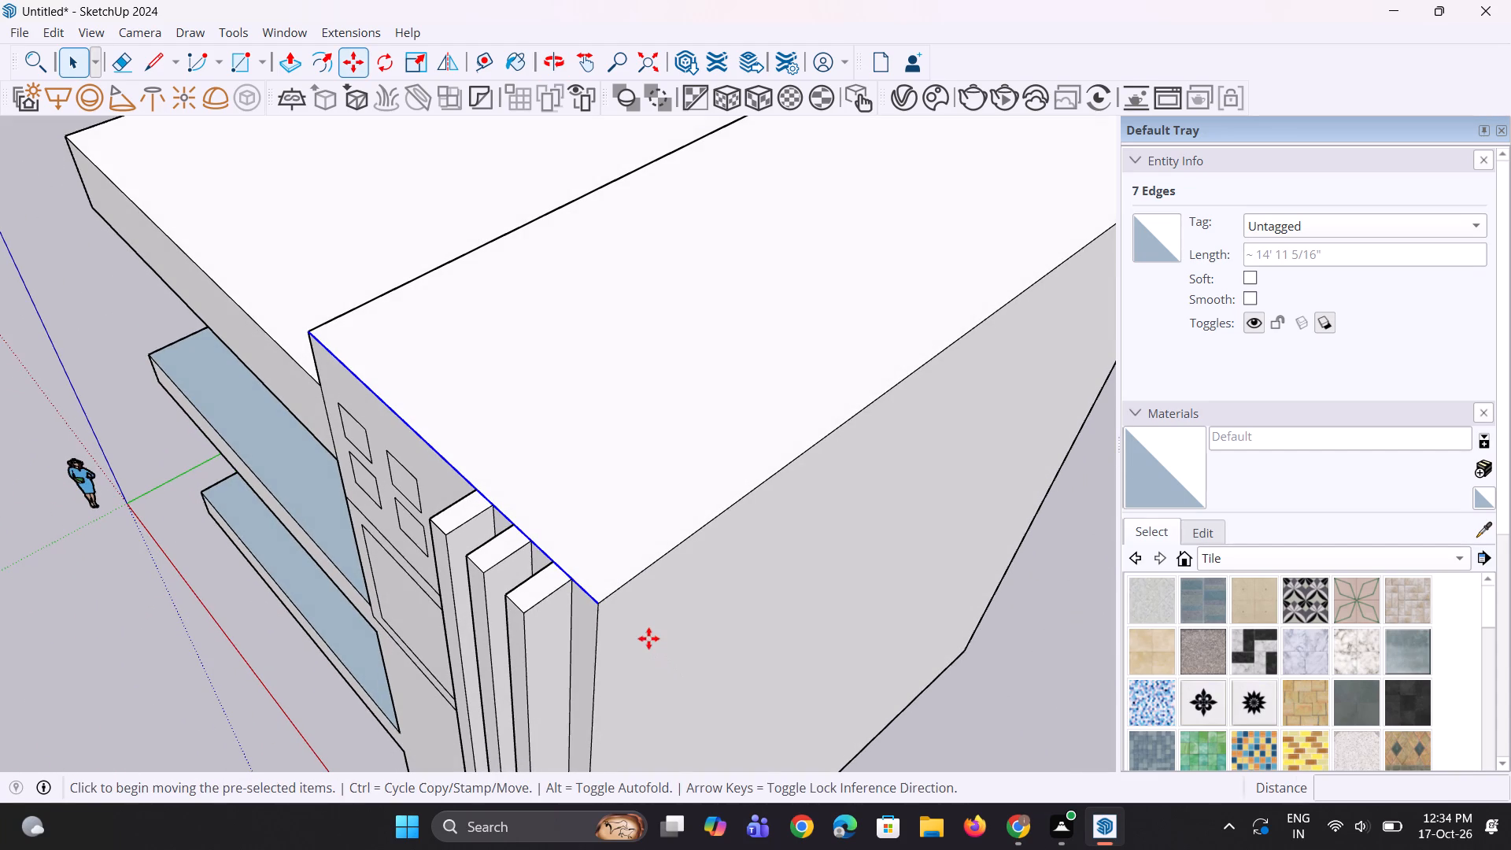
ctrl+scroll(637, 605, up, 2)
click(593, 604)
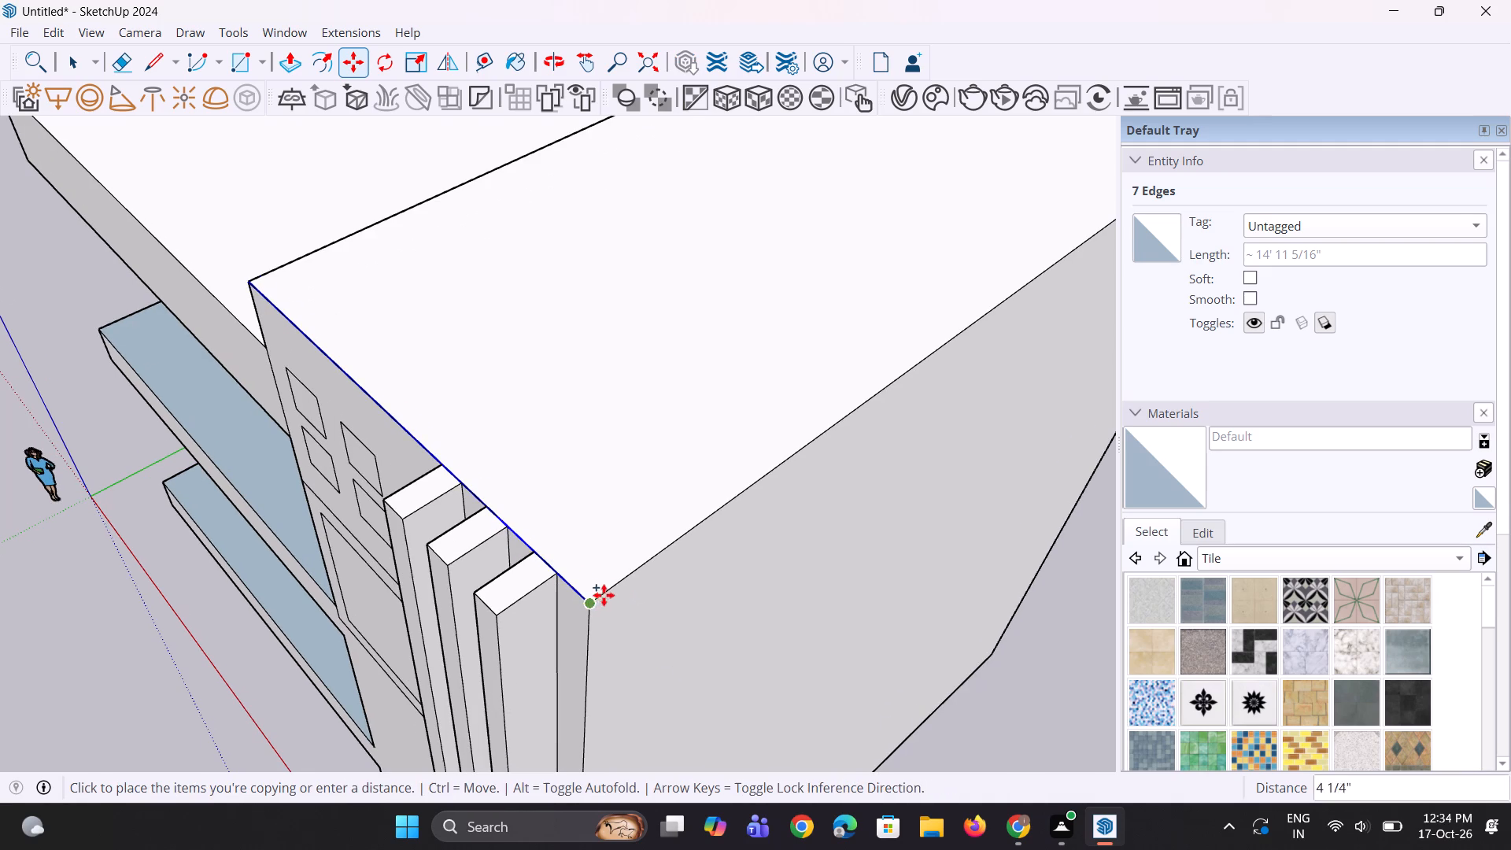
click(627, 585)
scroll(682, 624, down, 3)
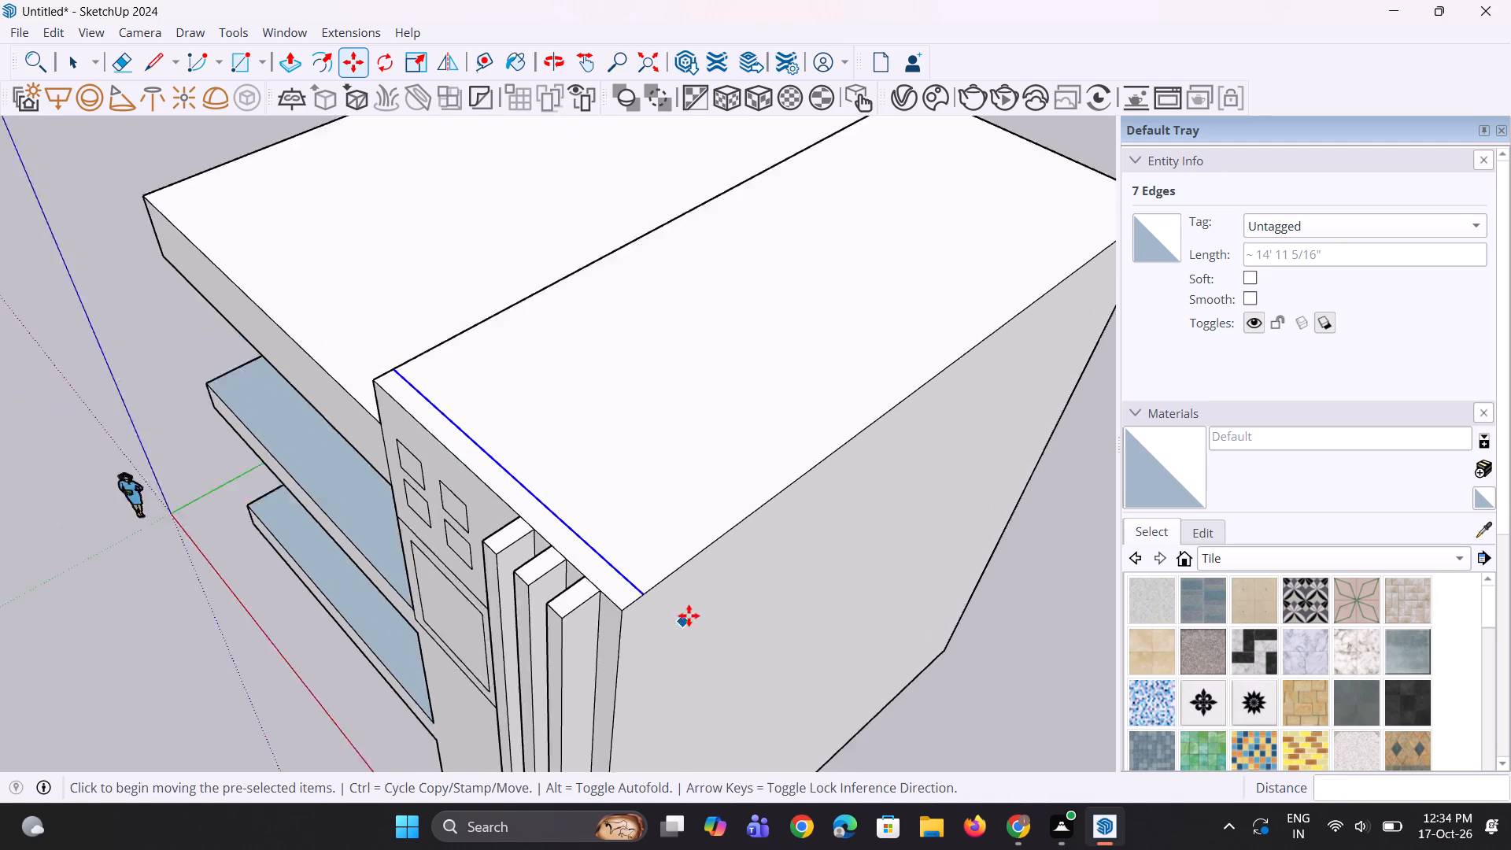
Push/Pull the narrow strip along the bay roof's front edge up 7 9/16" to form a parapet.
scroll(689, 615, down, 8)
middle_drag(554, 604, 727, 523)
scroll(579, 592, up, 1)
scroll(755, 489, up, 5)
key(p)
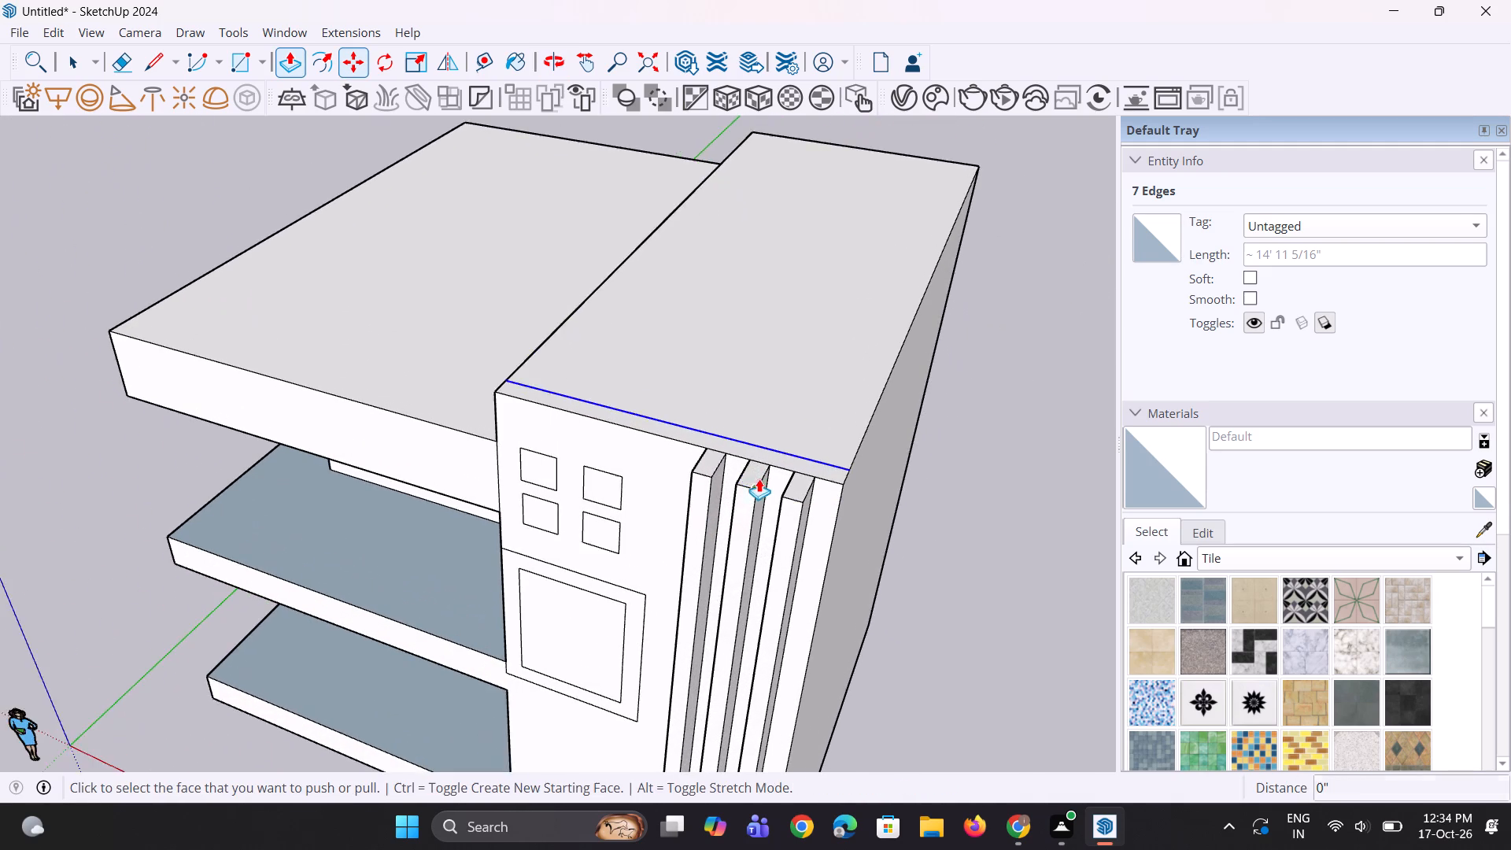
scroll(761, 469, up, 2)
click(784, 453)
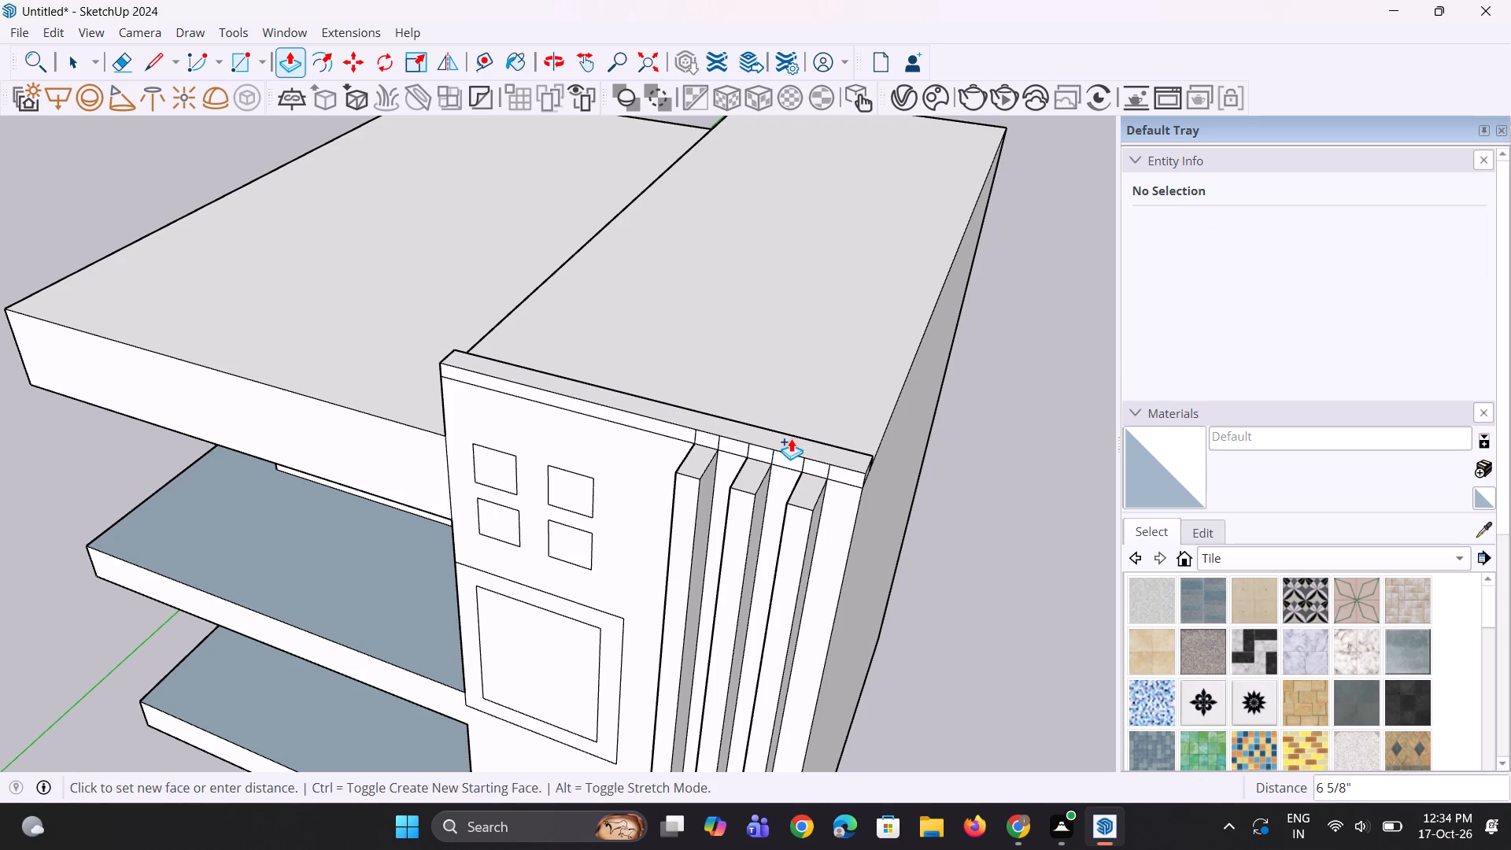
click(790, 437)
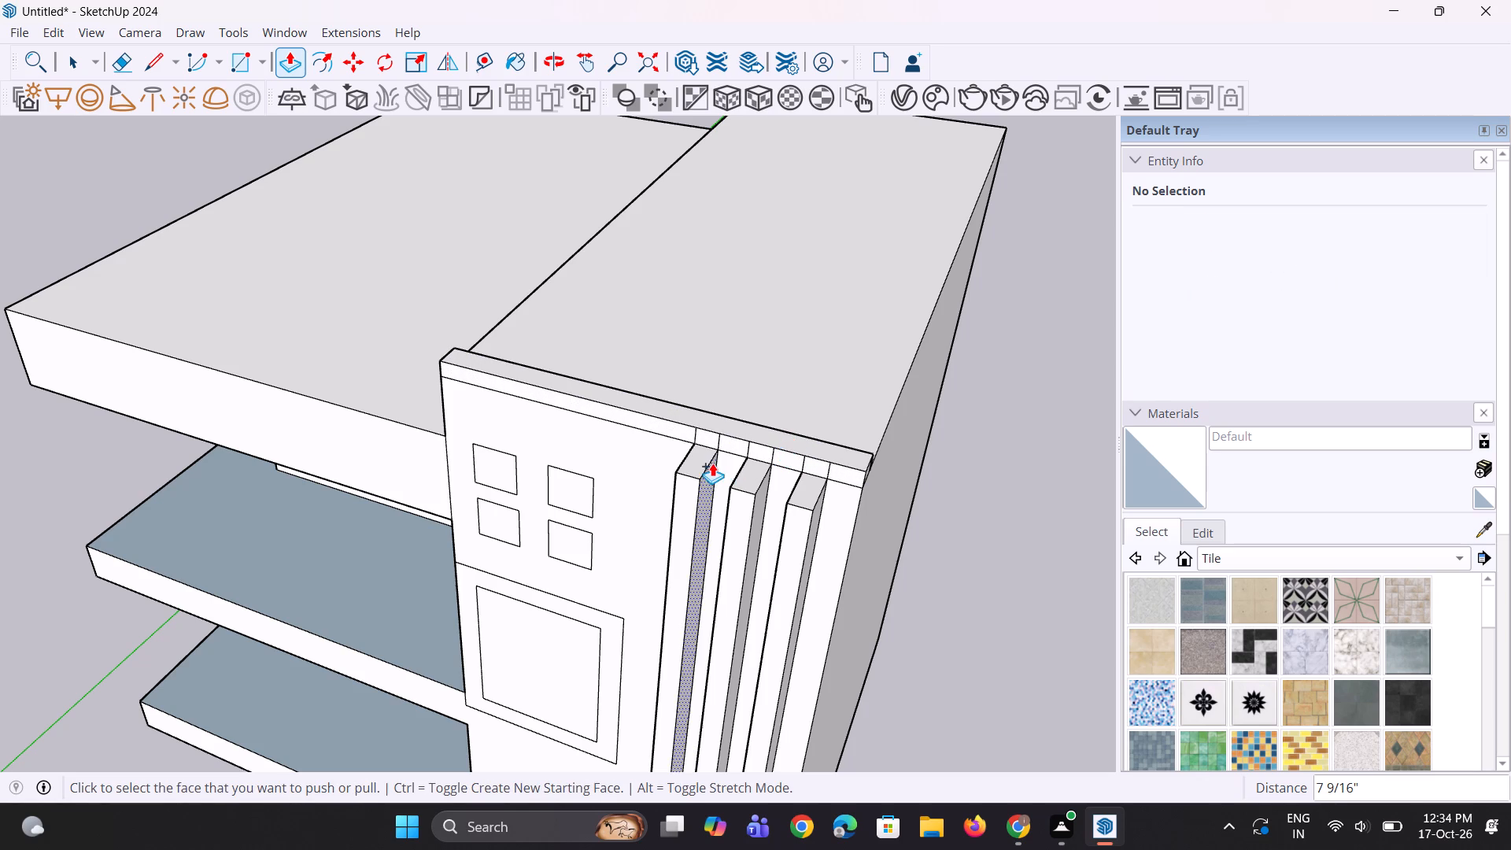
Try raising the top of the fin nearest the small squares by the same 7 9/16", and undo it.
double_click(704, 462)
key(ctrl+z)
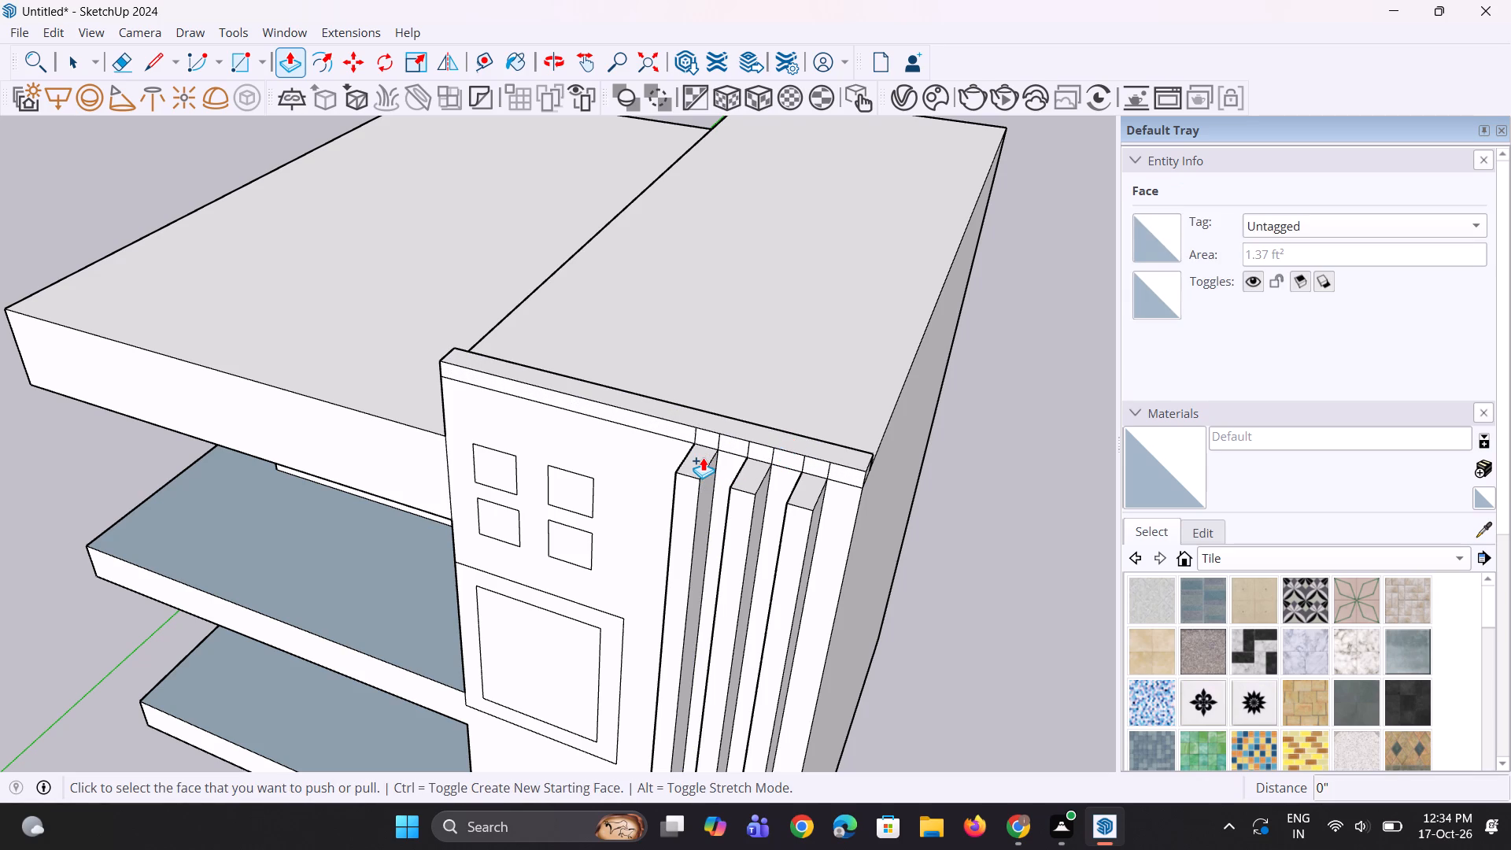
Push/Pull the tops of the three fins up 1' 8 1/4" so they rise above the parapet.
click(700, 457)
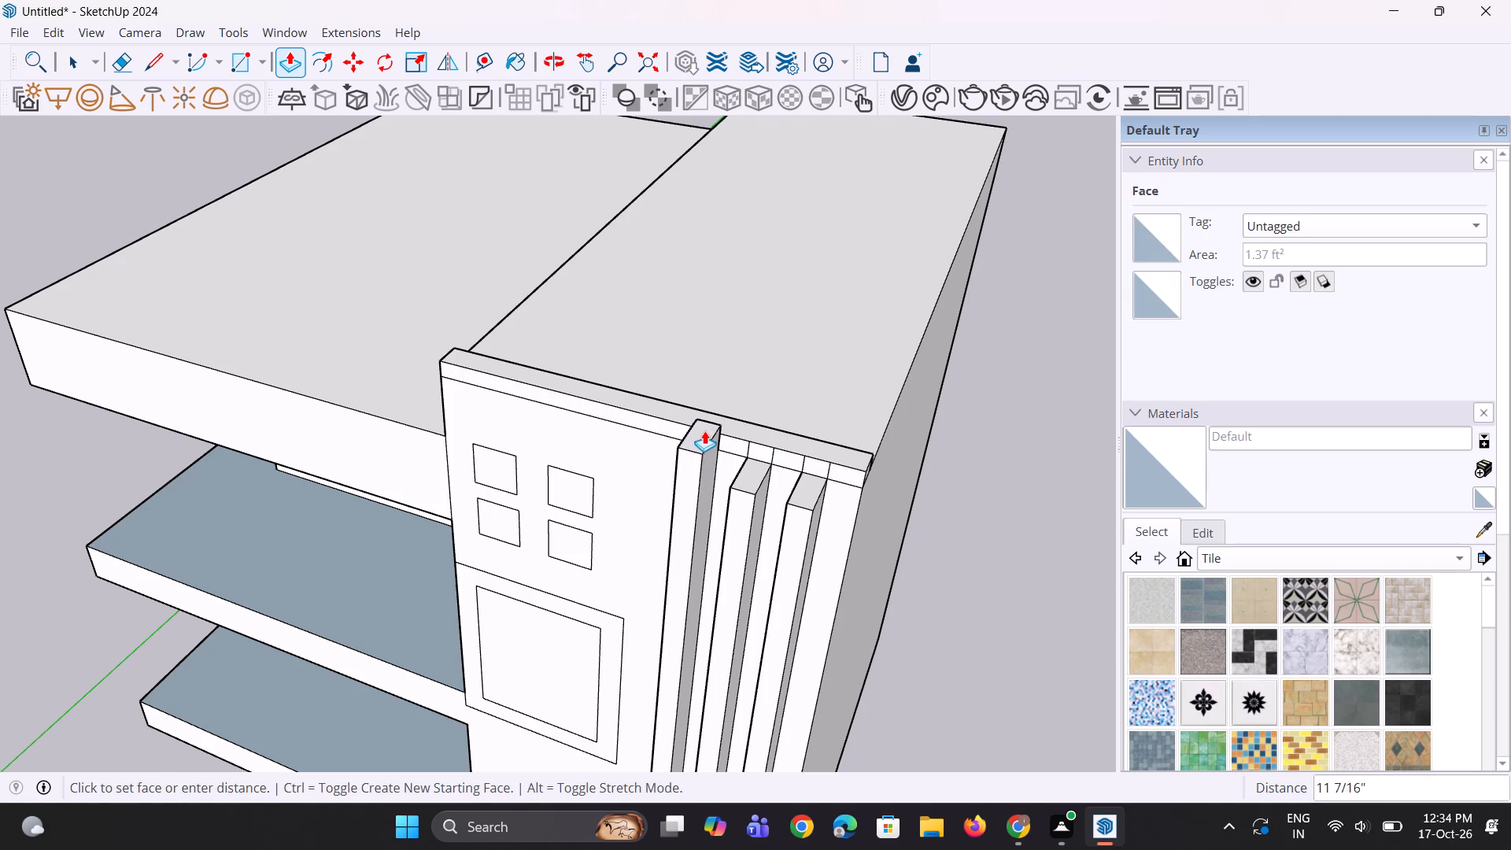
click(714, 414)
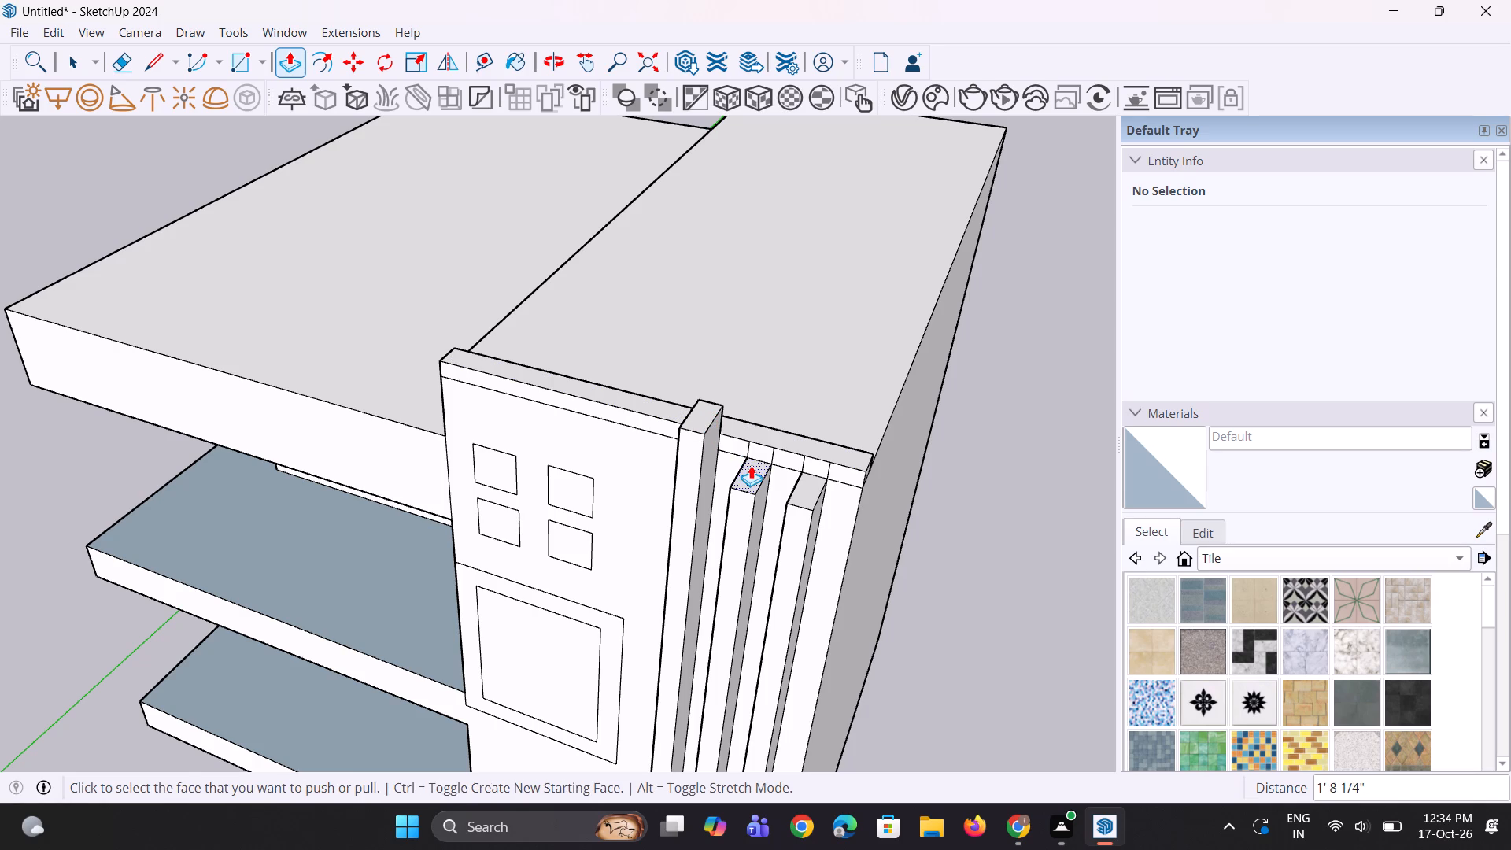
double_click(751, 465)
double_click(804, 490)
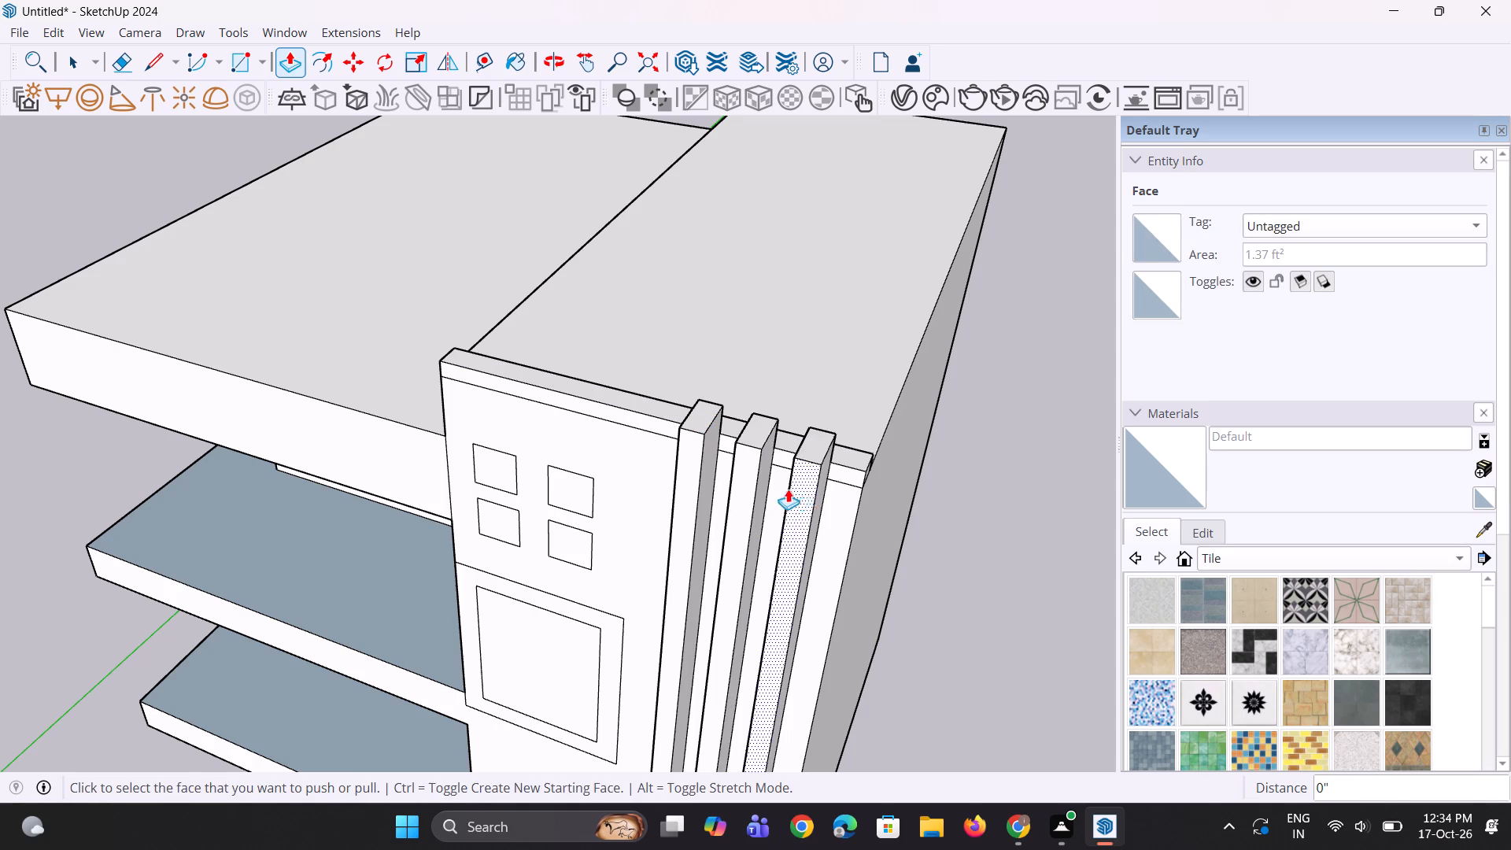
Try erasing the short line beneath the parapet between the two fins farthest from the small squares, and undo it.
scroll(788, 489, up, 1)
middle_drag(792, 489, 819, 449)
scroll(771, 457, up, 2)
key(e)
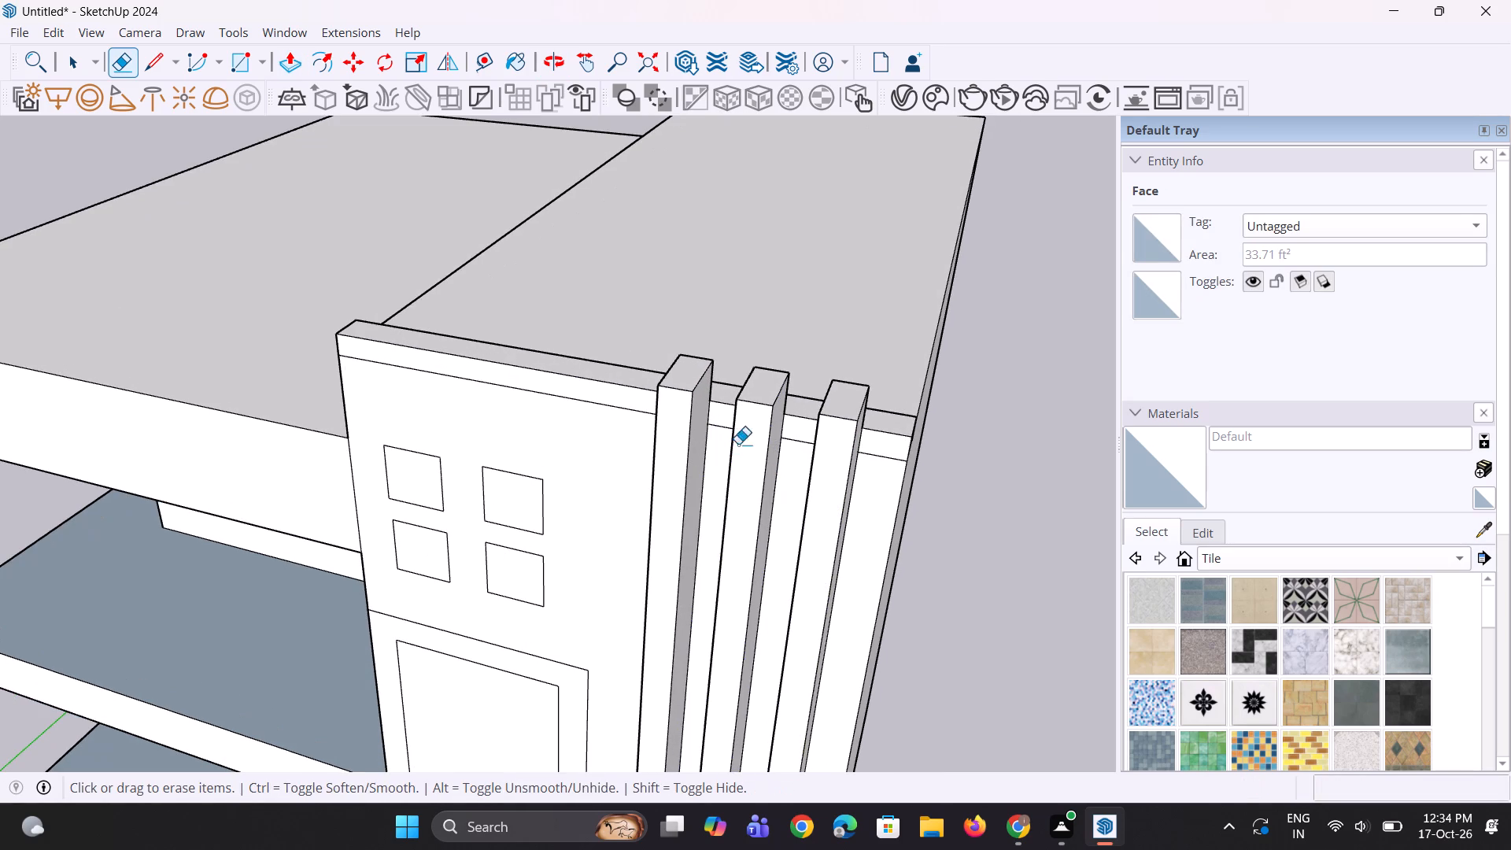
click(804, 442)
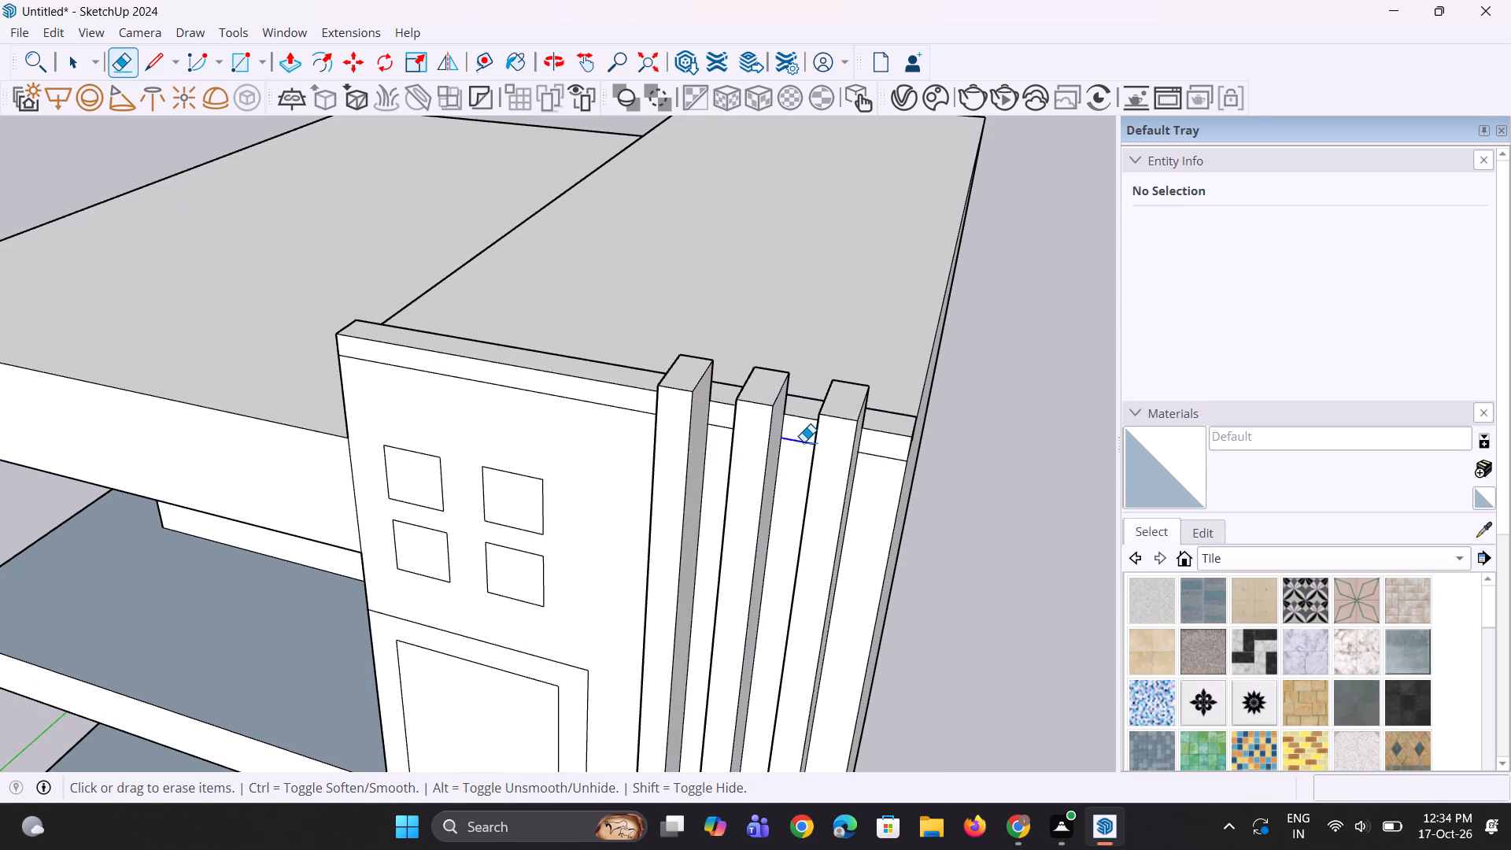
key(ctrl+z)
Push/Pull the parapet's front face outward about 5 1/16" and repeat the pull on its short segments between and beyond the fins.
scroll(807, 455, down, 4)
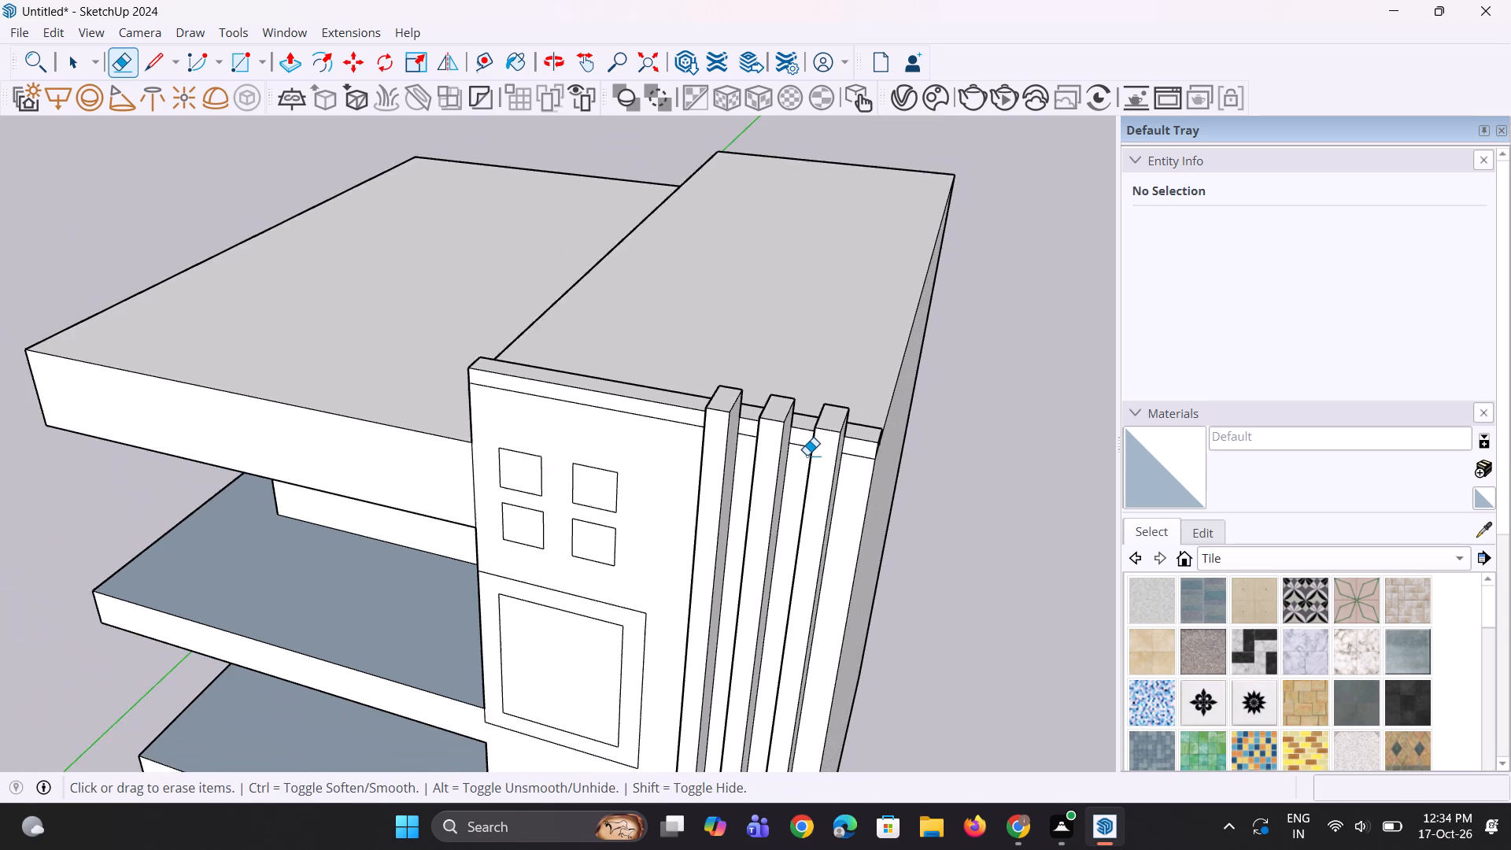
scroll(807, 455, down, 4)
middle_drag(796, 464, 737, 477)
key(p)
scroll(659, 434, up, 1)
click(659, 434)
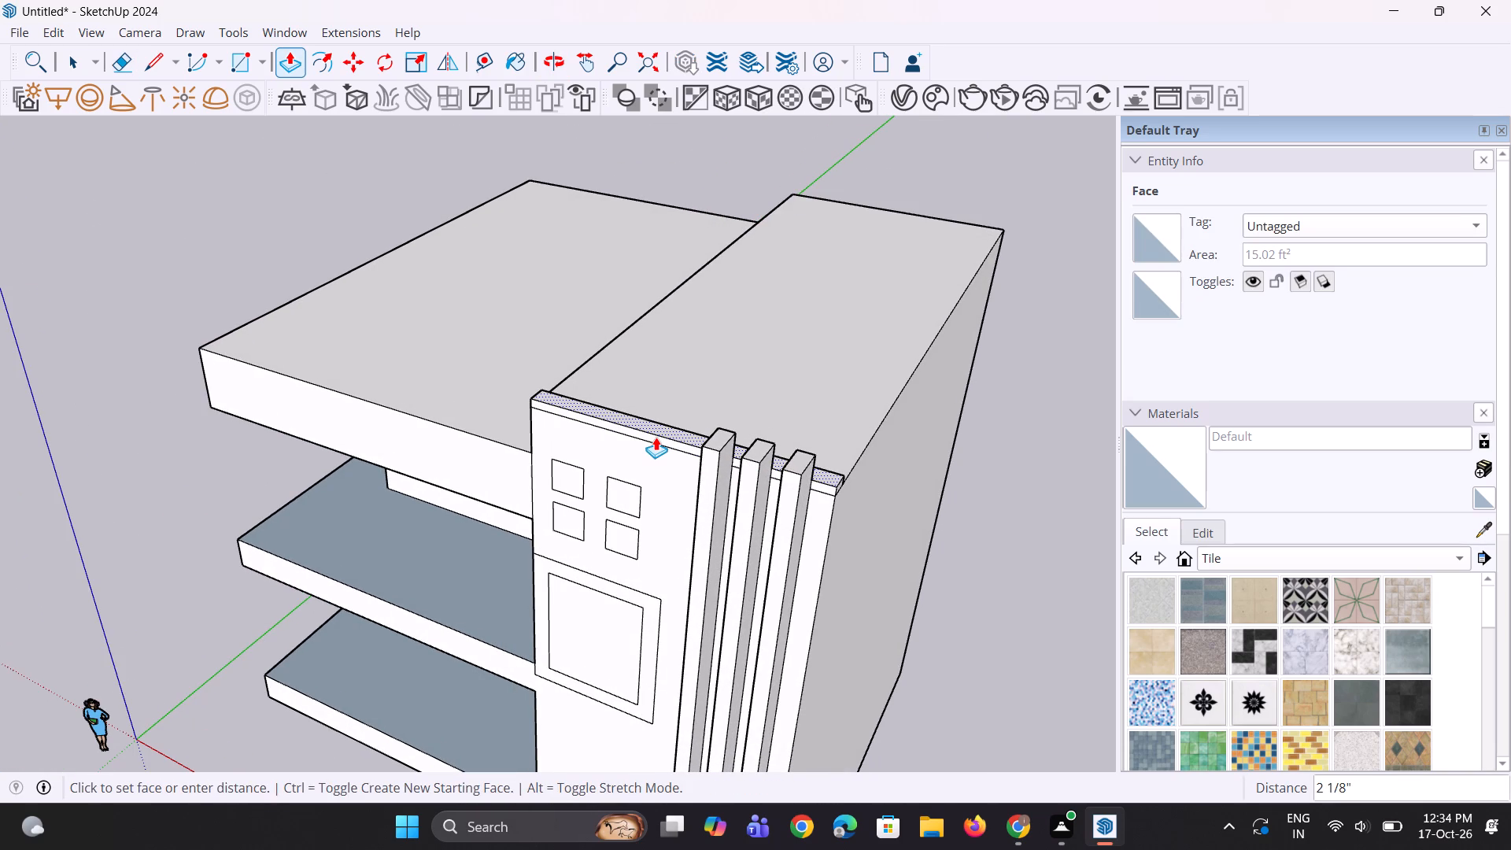
key(Escape)
scroll(653, 443, up, 4)
click(664, 433)
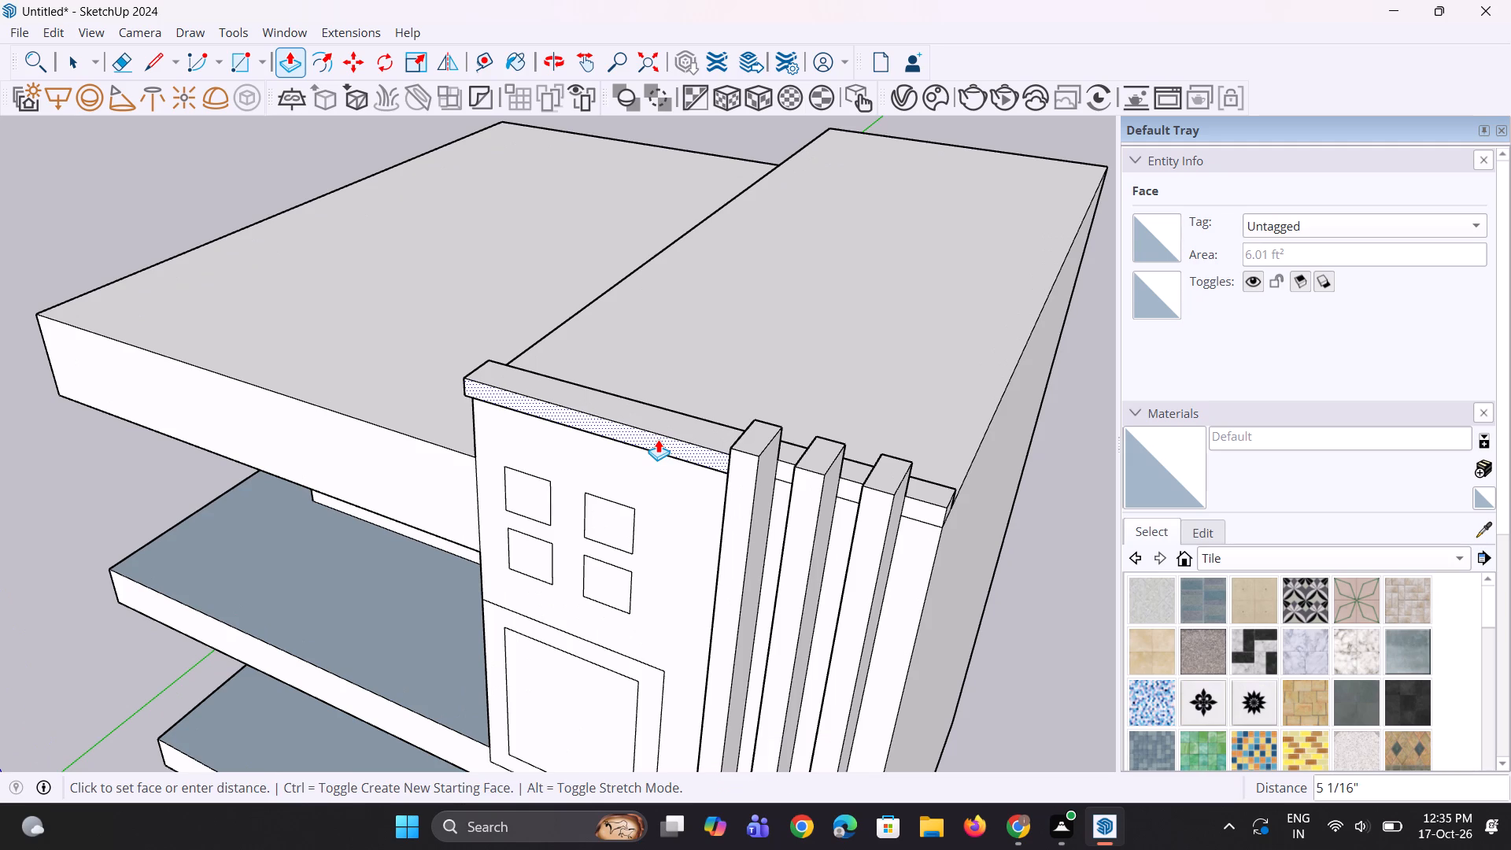
click(658, 439)
double_click(780, 468)
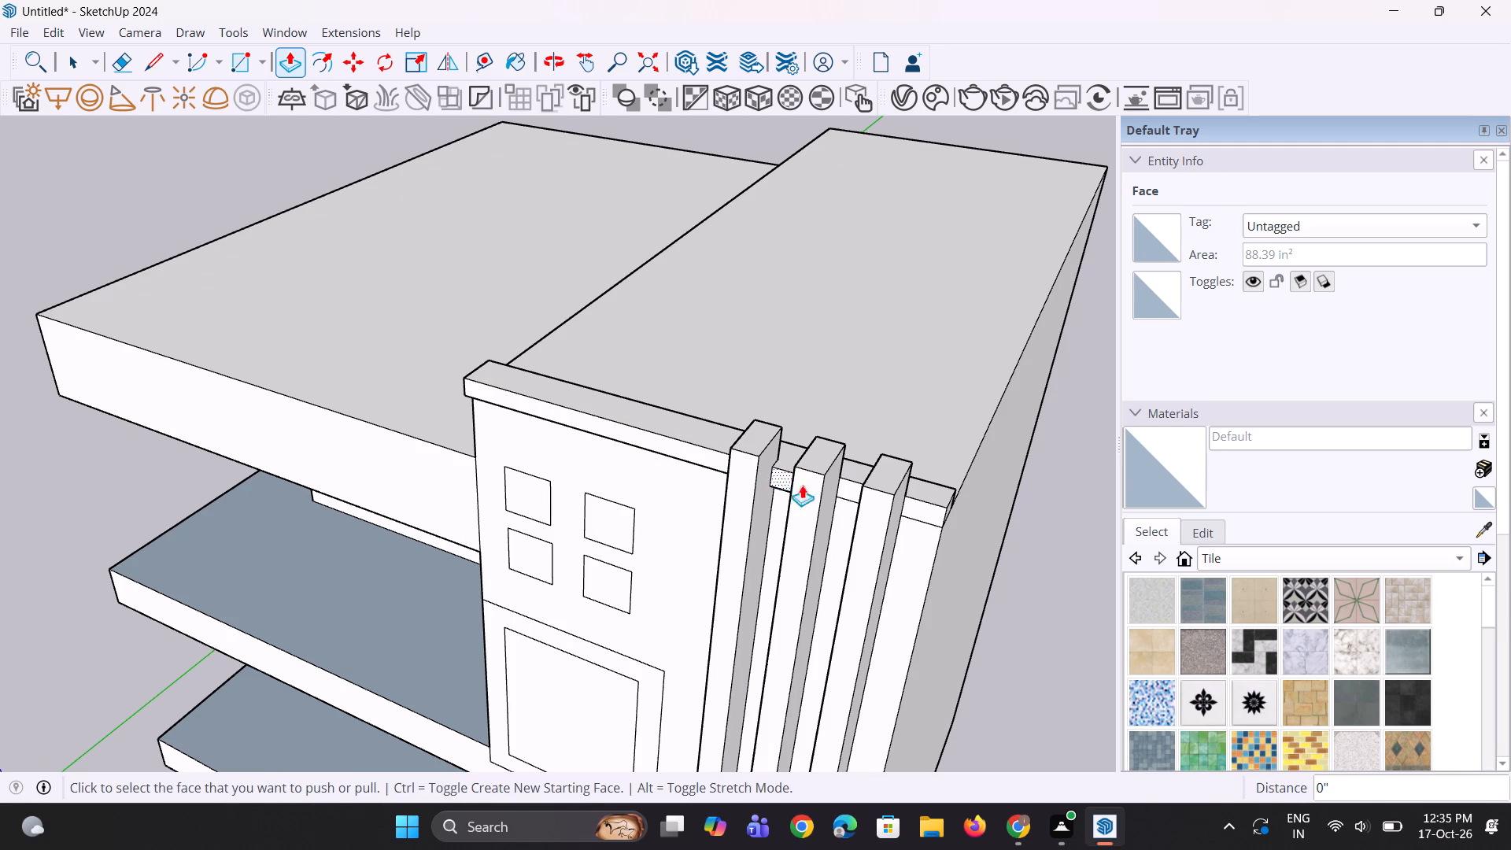
double_click(850, 486)
double_click(919, 501)
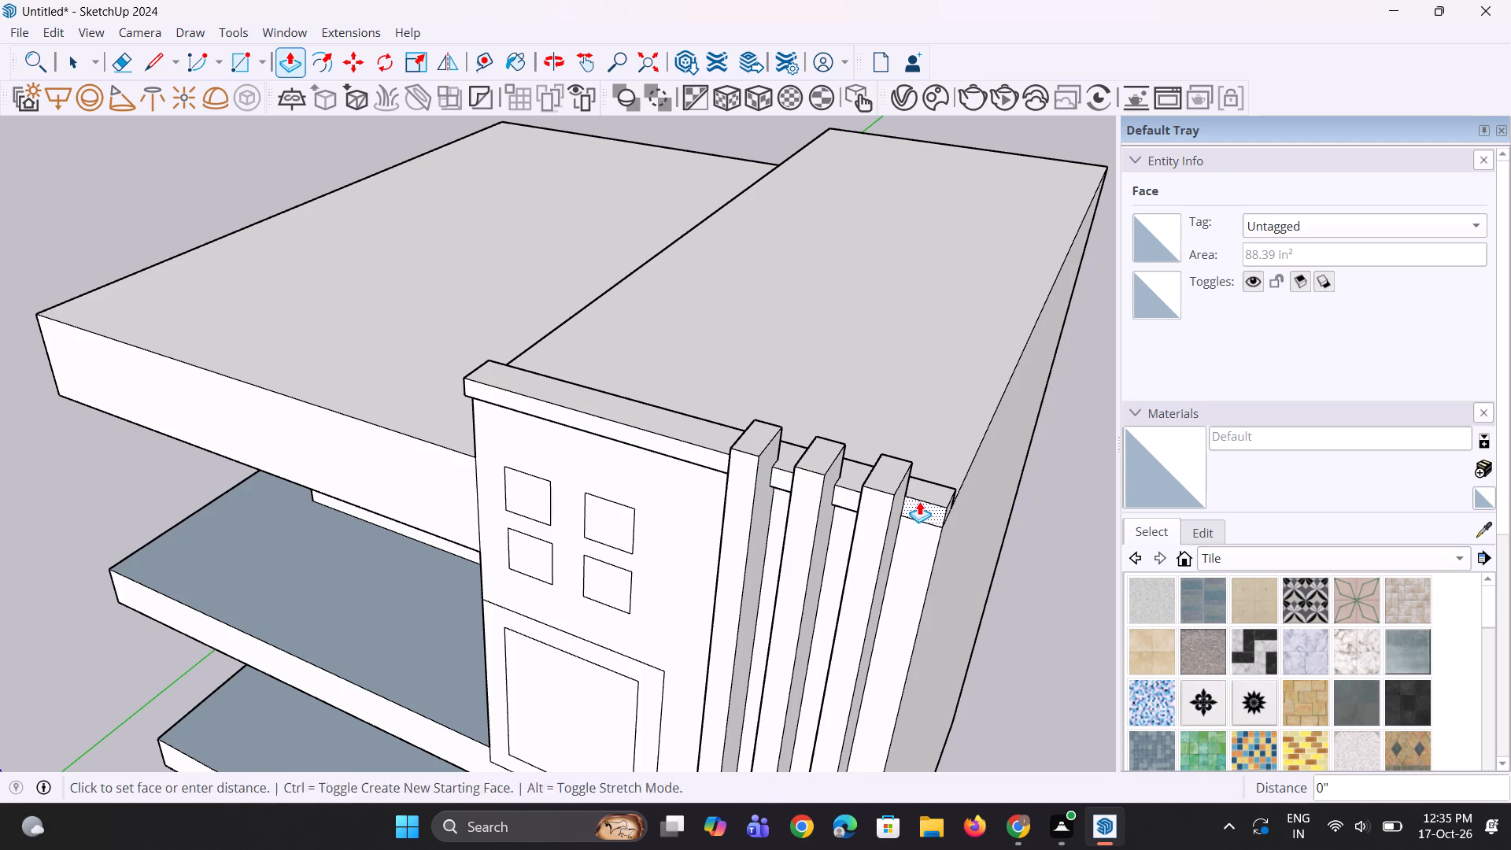
Repeat the same outward pull on the parapet's long front face and on the two segments between the fins.
middle_drag(764, 523, 910, 366)
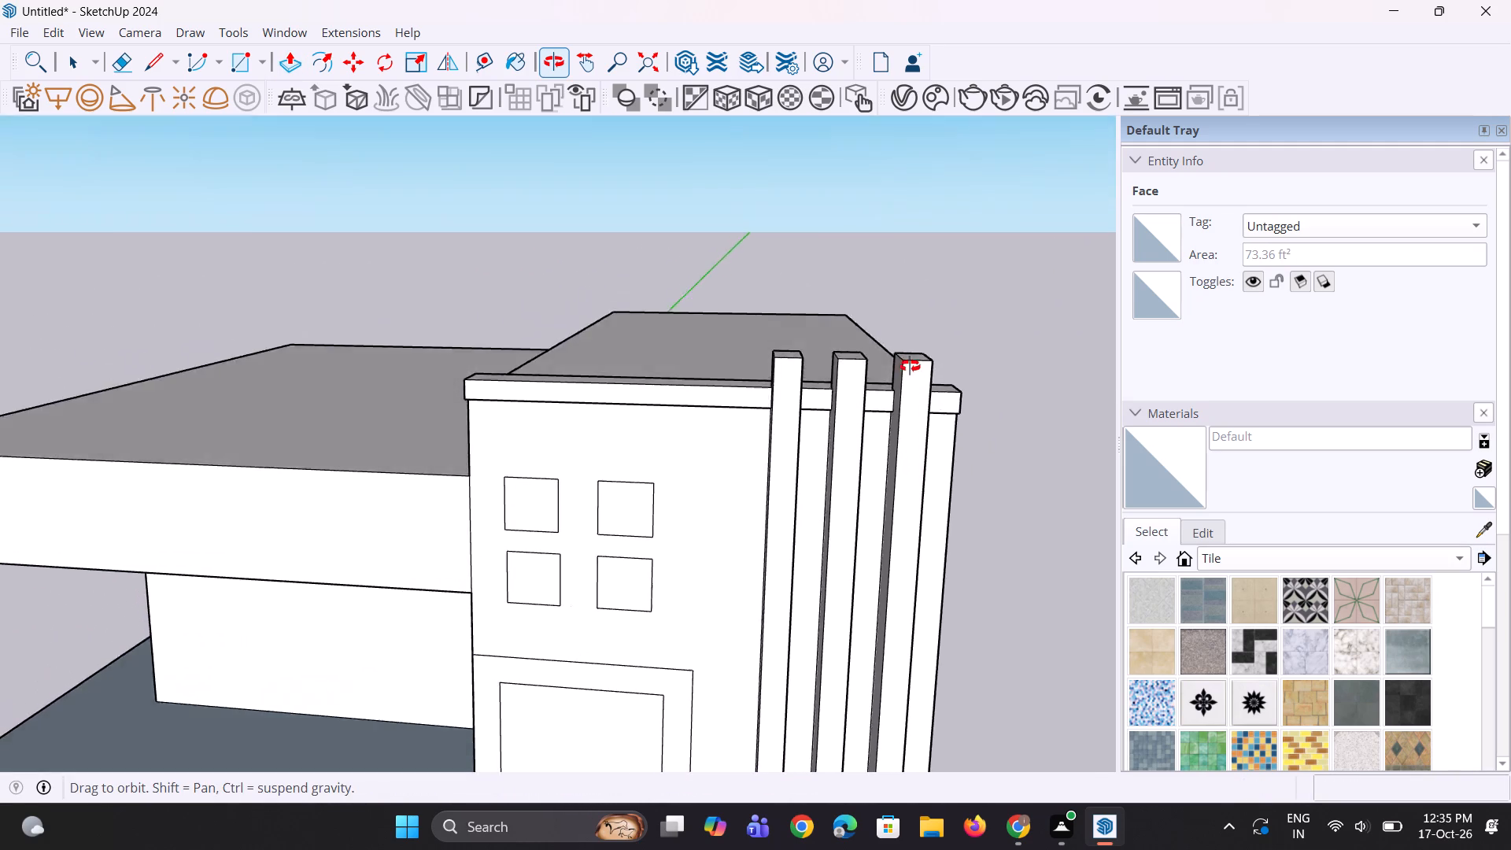
middle_drag(910, 366, 1166, 332)
middle_drag(644, 512, 751, 500)
scroll(653, 499, up, 1)
scroll(678, 394, up, 1)
double_click(667, 373)
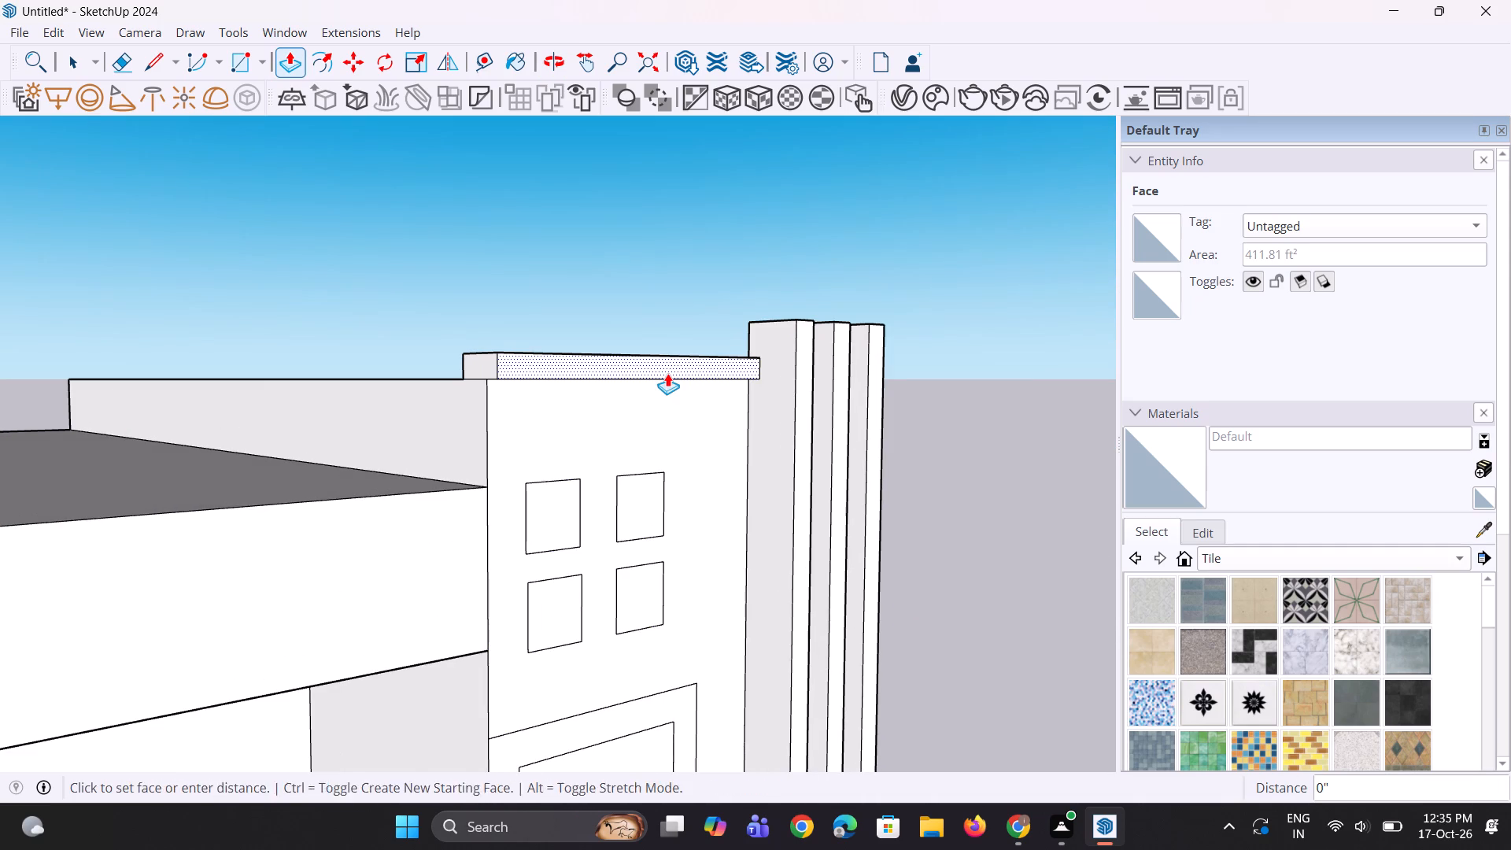
scroll(675, 407, up, 1)
middle_drag(676, 408, 662, 422)
scroll(674, 434, down, 5)
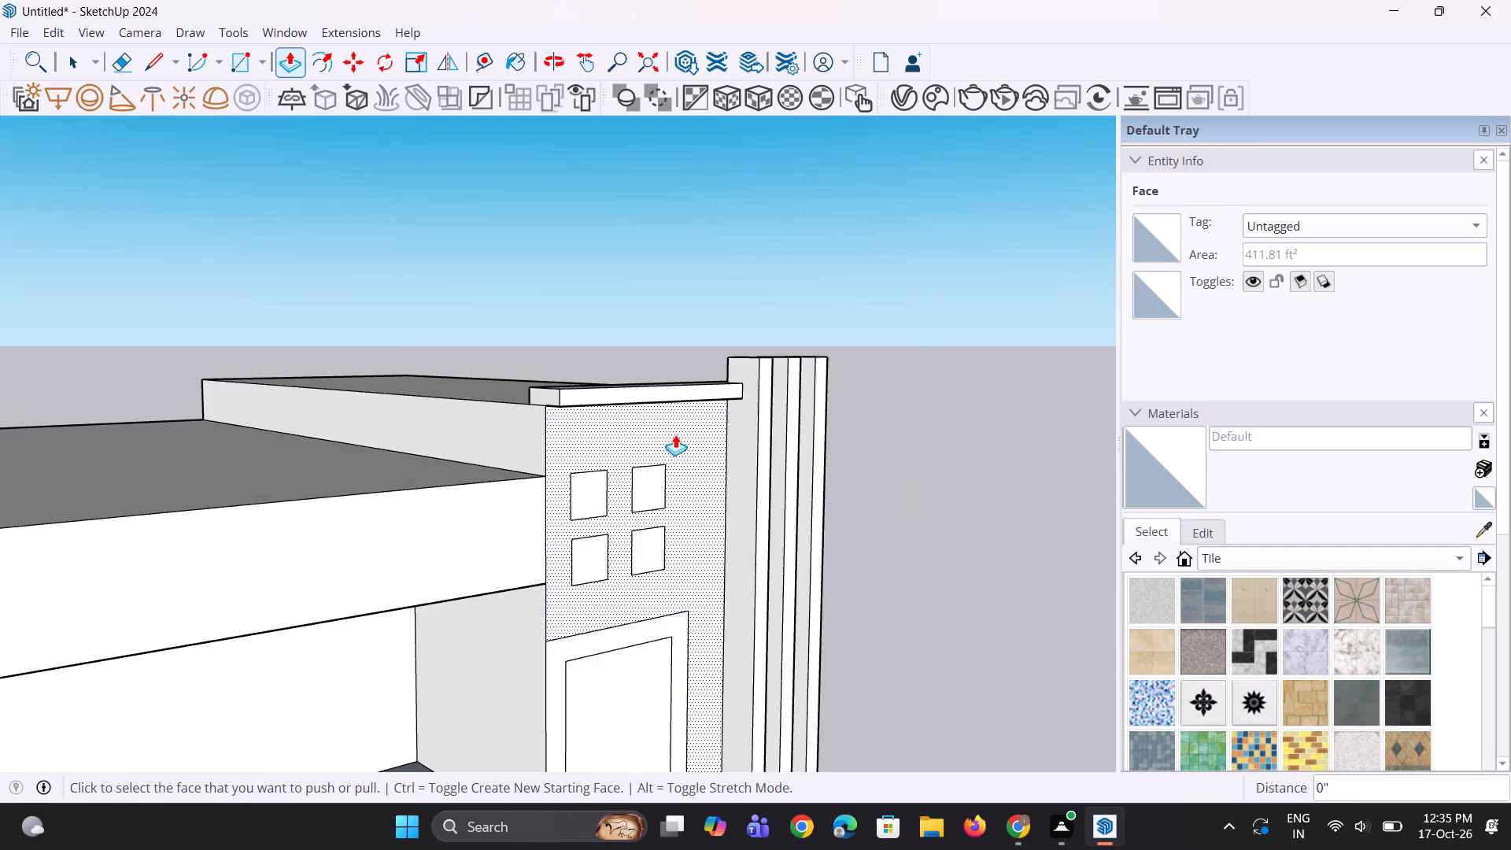
scroll(675, 434, down, 5)
middle_drag(744, 486, 549, 506)
scroll(693, 406, up, 5)
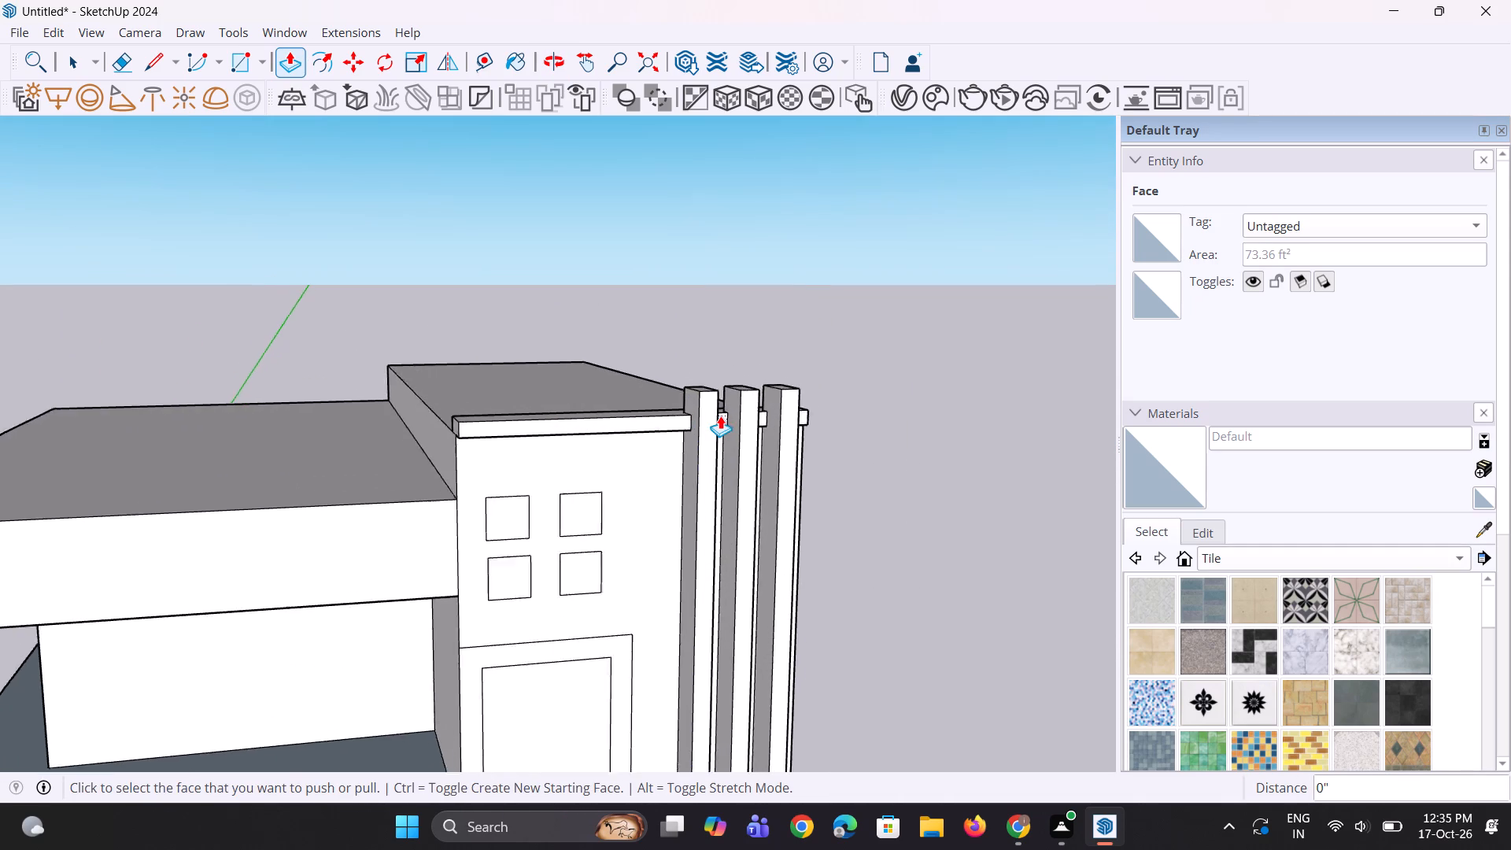
scroll(720, 416, up, 1)
double_click(720, 416)
double_click(774, 419)
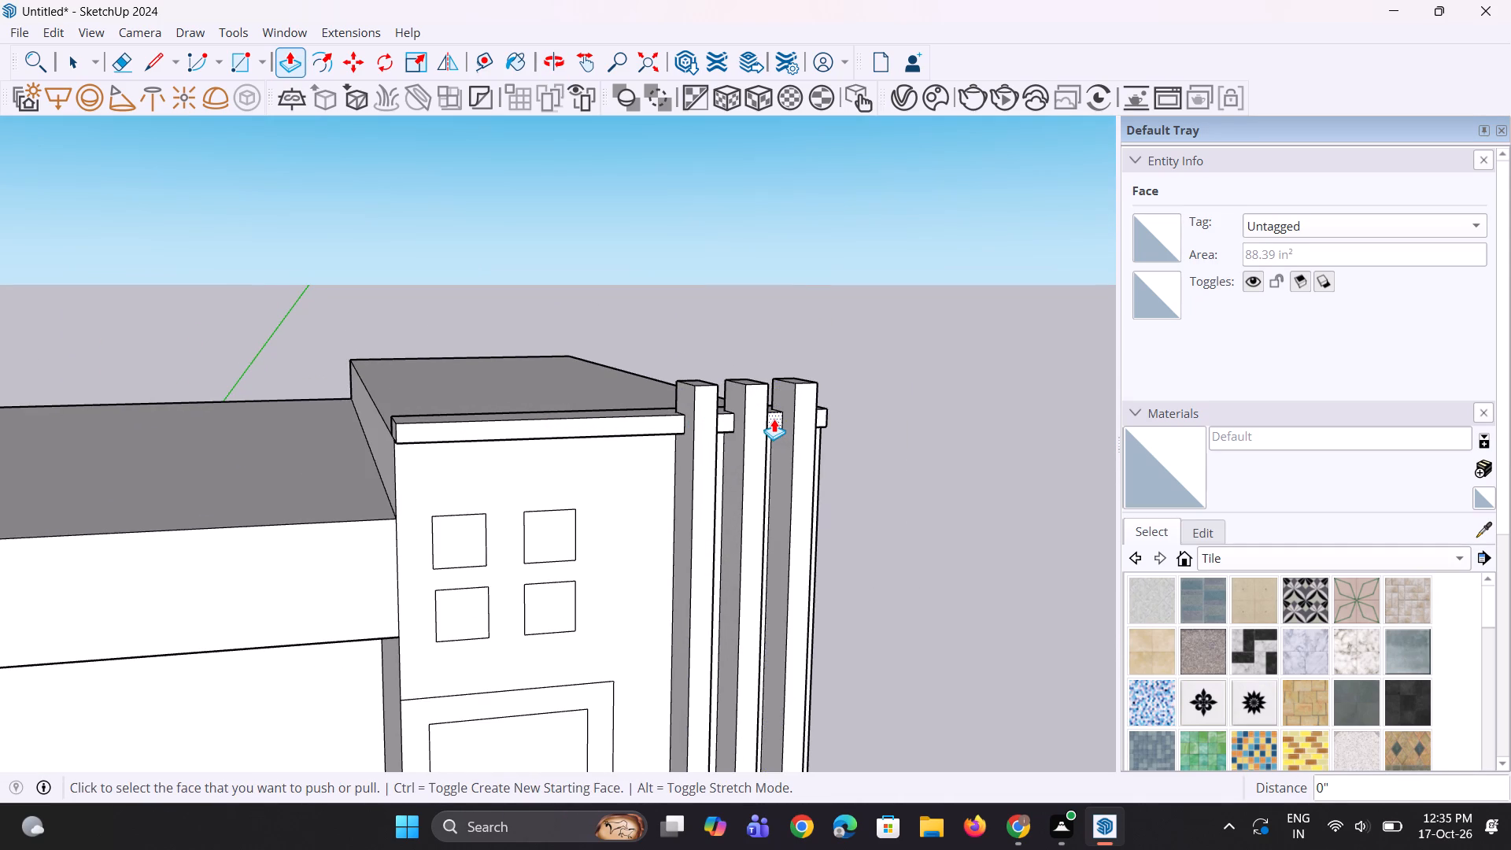
Push/Pull the parapet's end segment beyond the outermost fin farther forward and repeat the operation on the neighbouring segments.
middle_drag(791, 436, 673, 480)
click(806, 442)
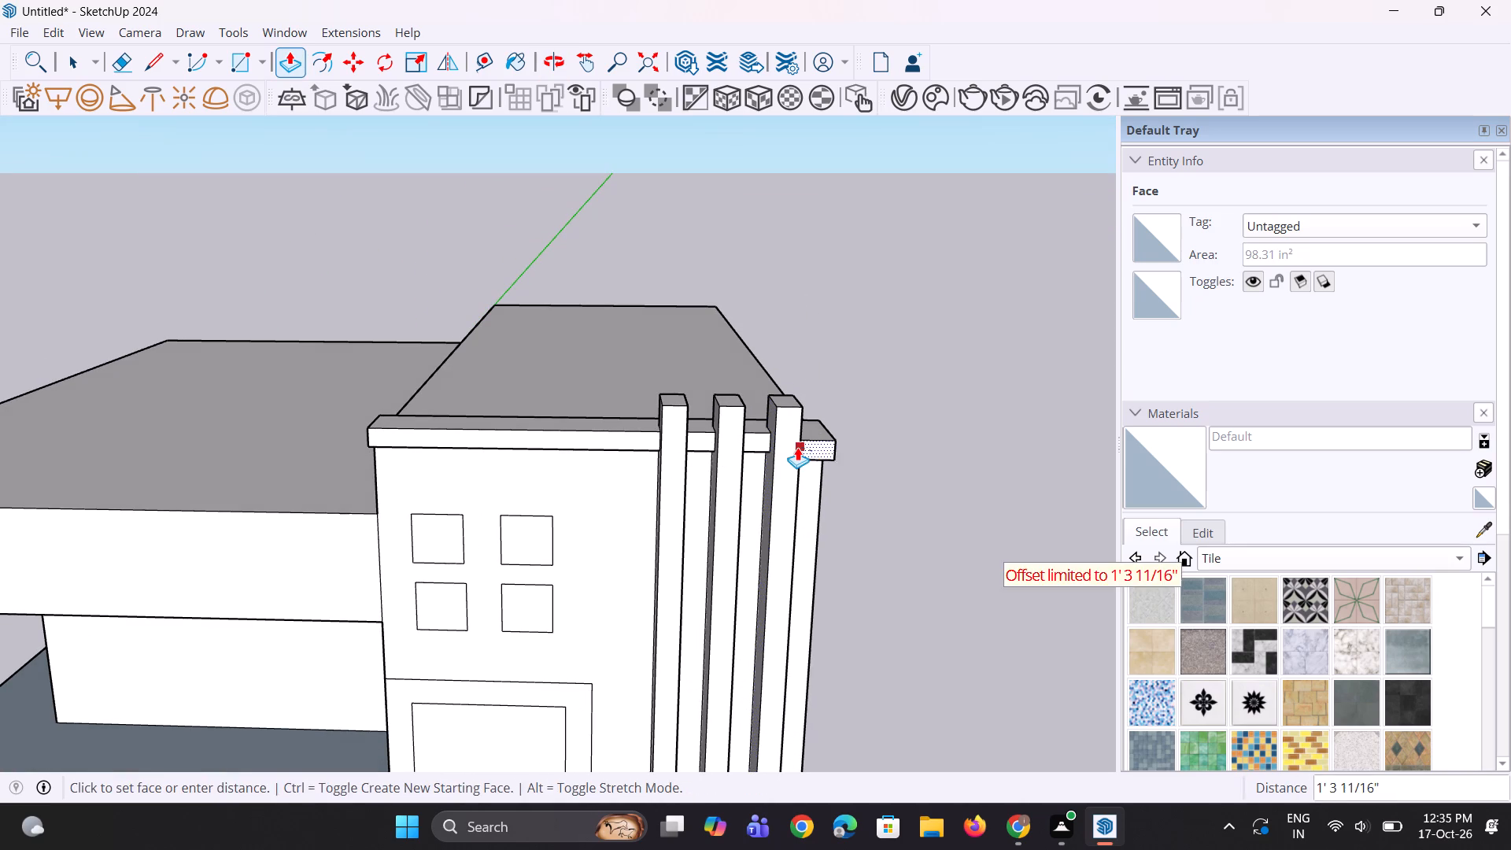
click(796, 447)
double_click(748, 442)
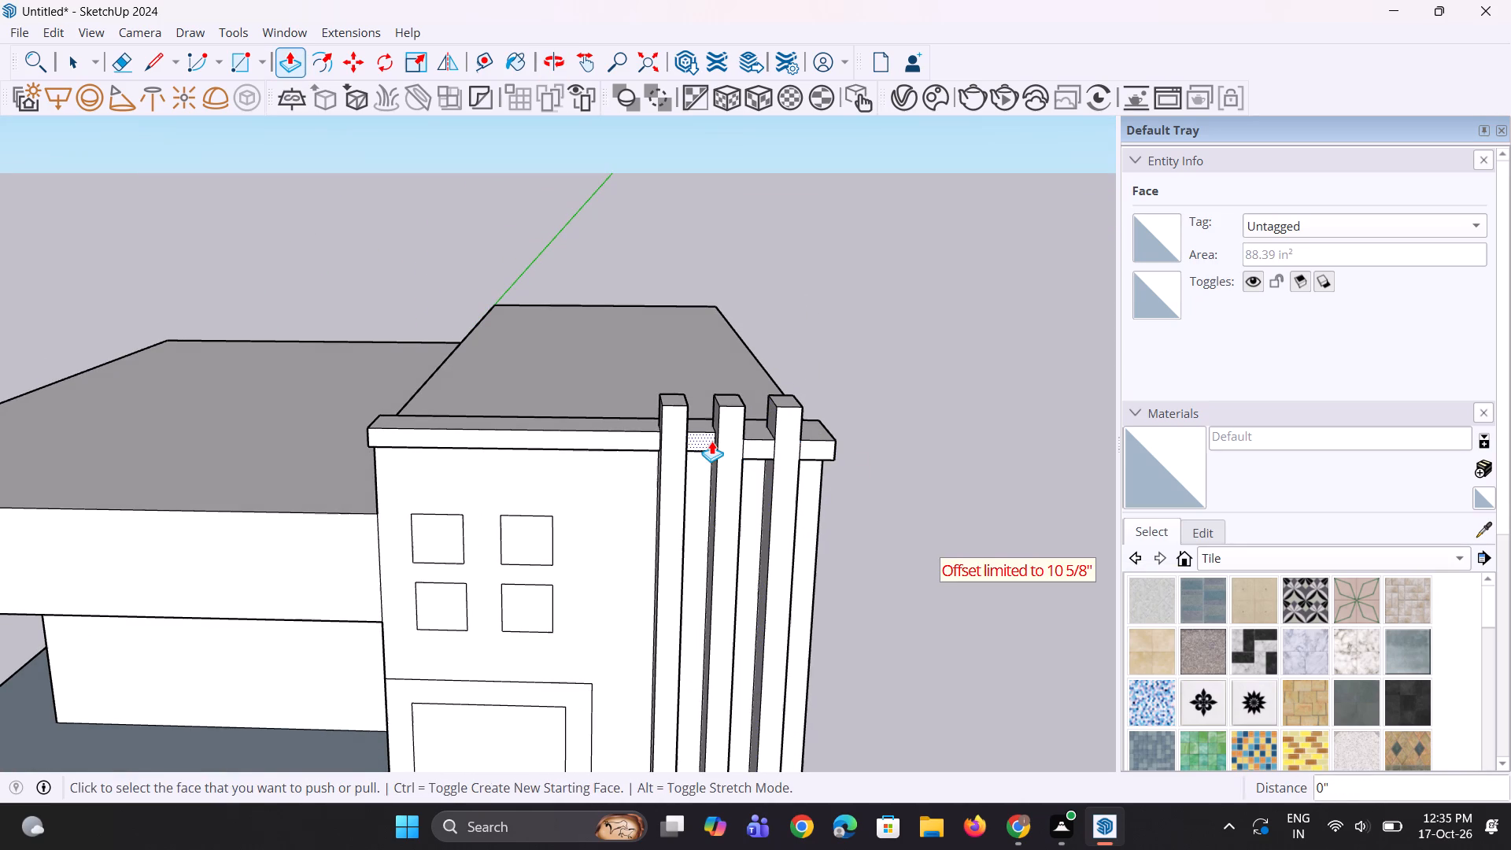
double_click(710, 441)
double_click(655, 442)
scroll(693, 486, down, 5)
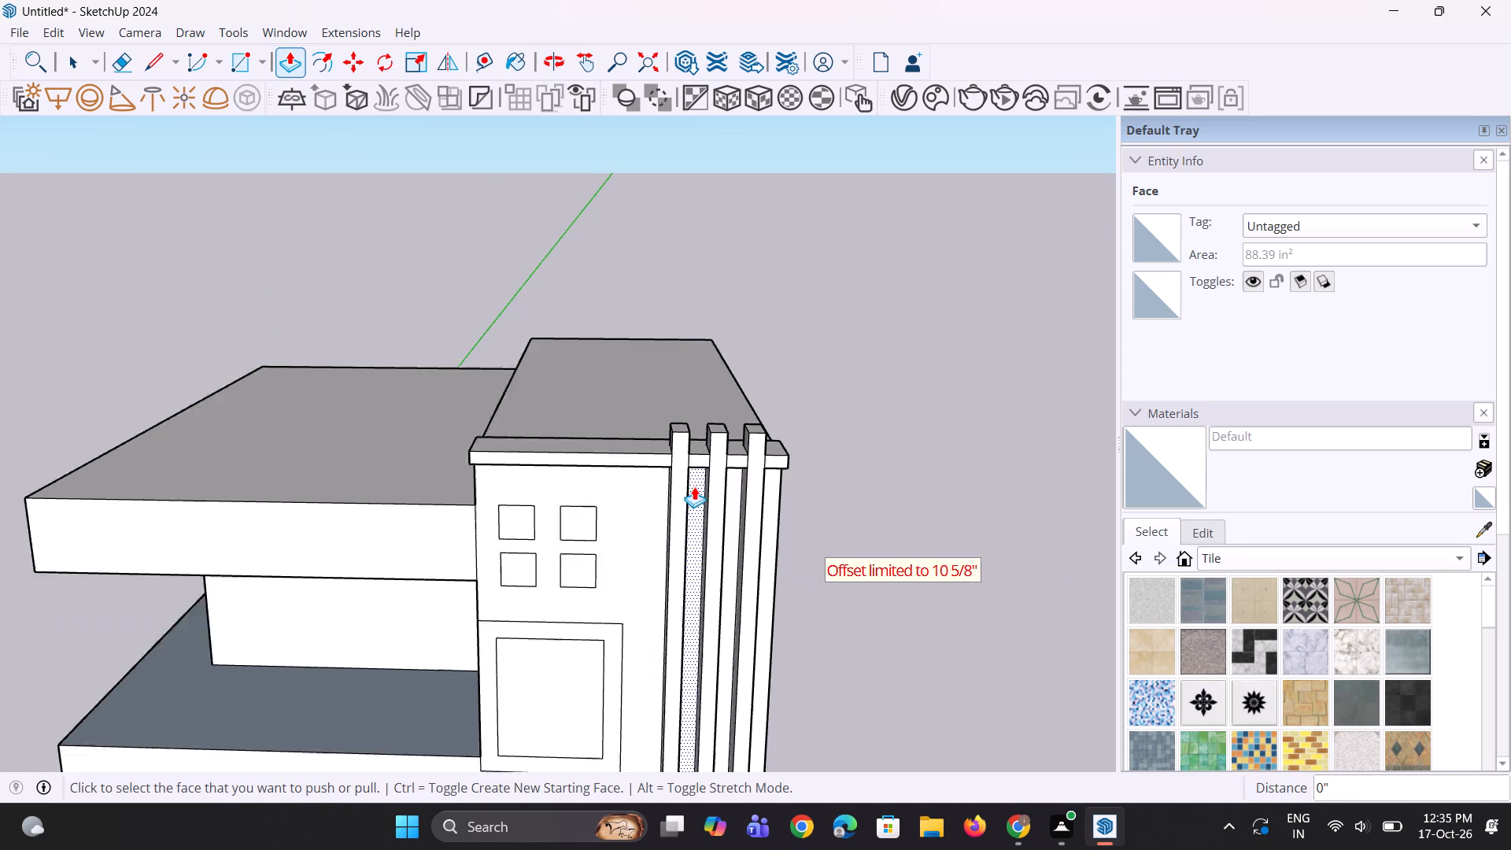
Push/Pull the parapet's end face on the projecting-slab side outward 1' 11 13/16" so it overhangs the bay.
middle_drag(693, 485, 1006, 384)
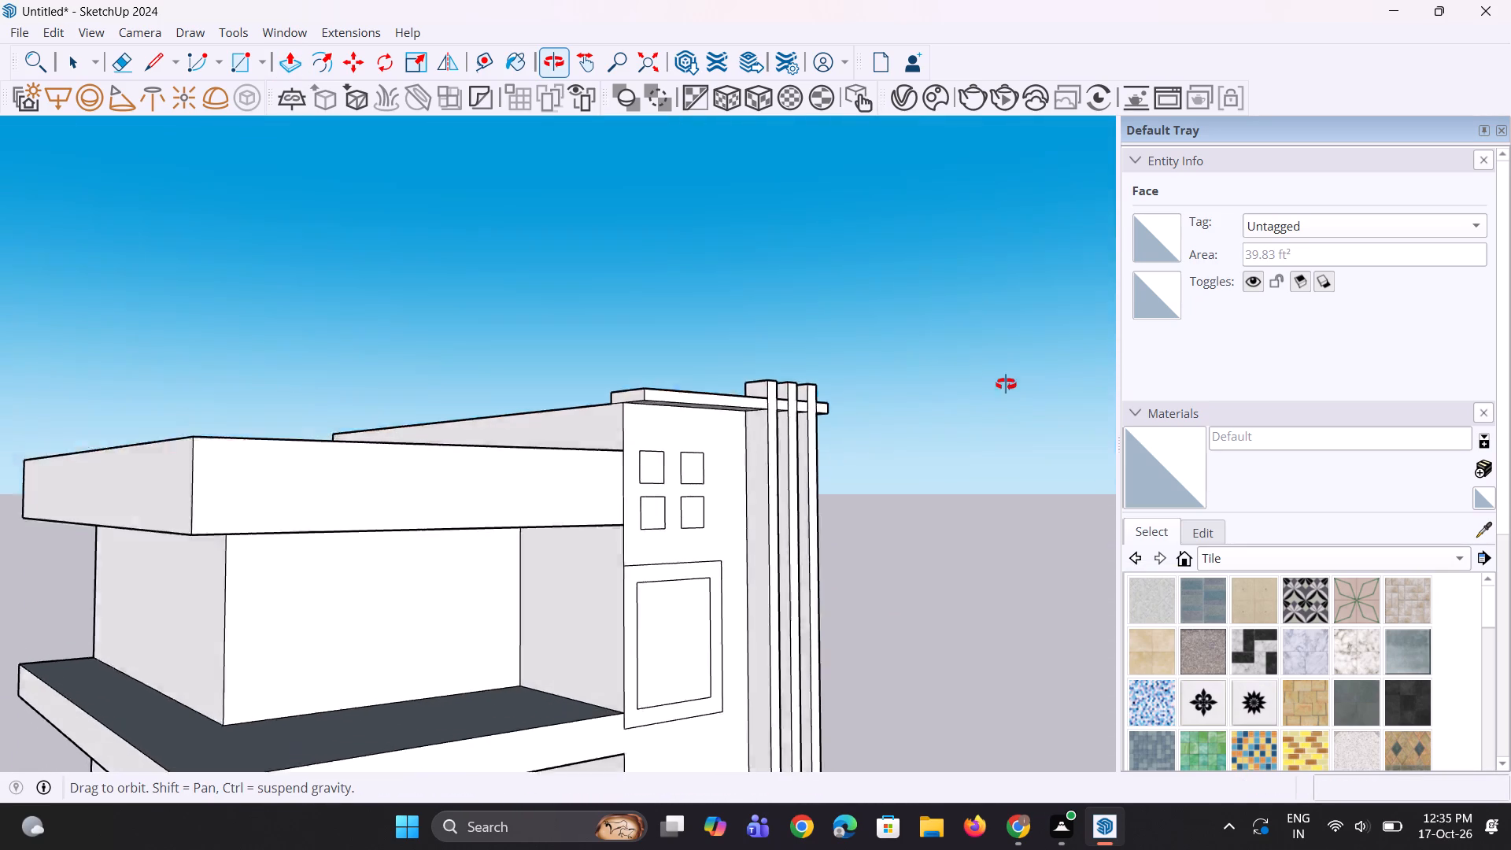
middle_drag(1006, 384, 1003, 442)
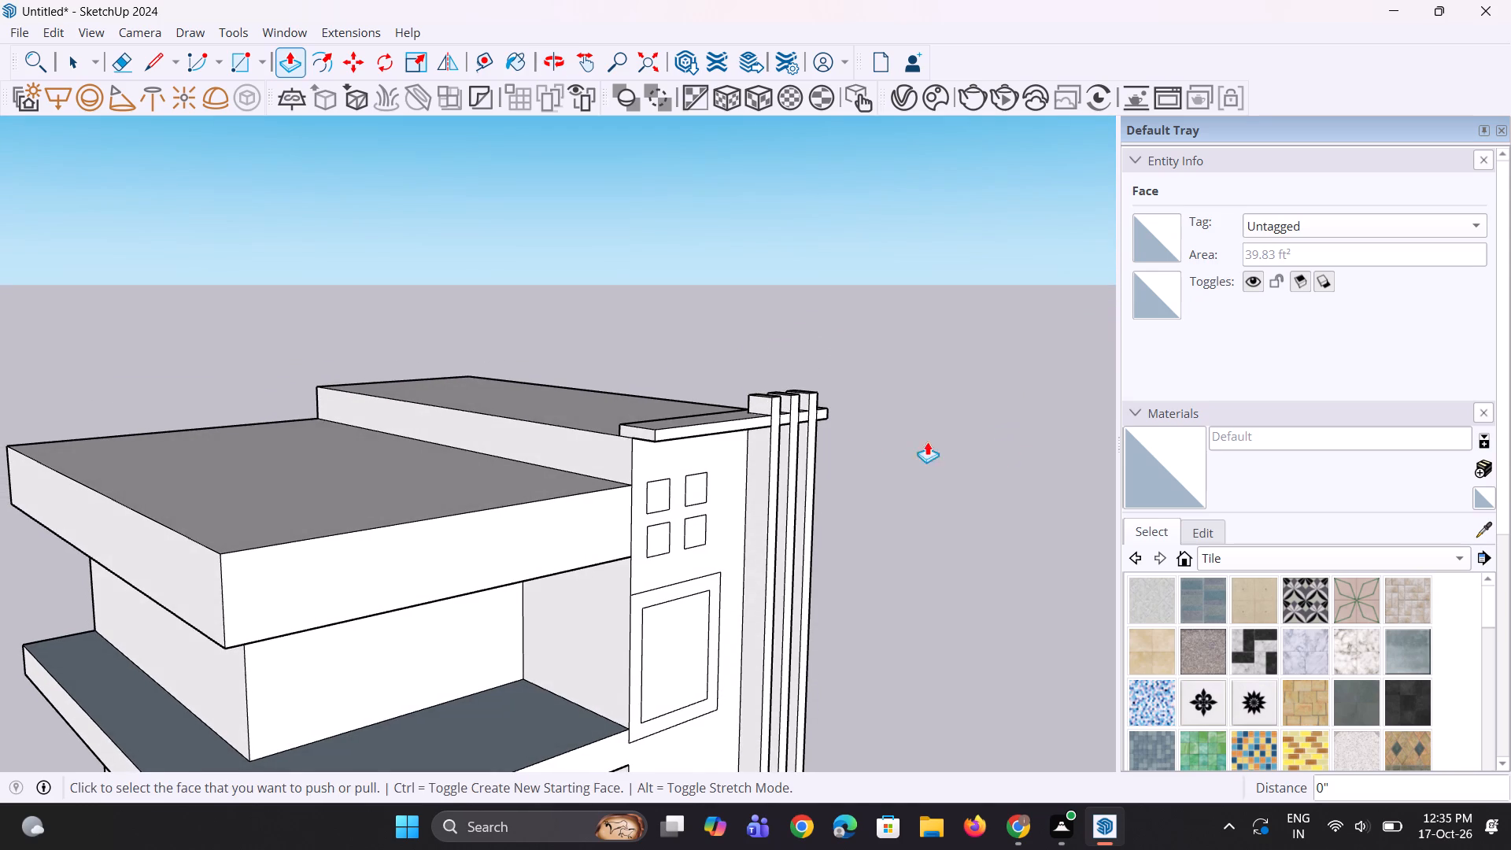
scroll(721, 398, up, 6)
scroll(661, 423, down, 11)
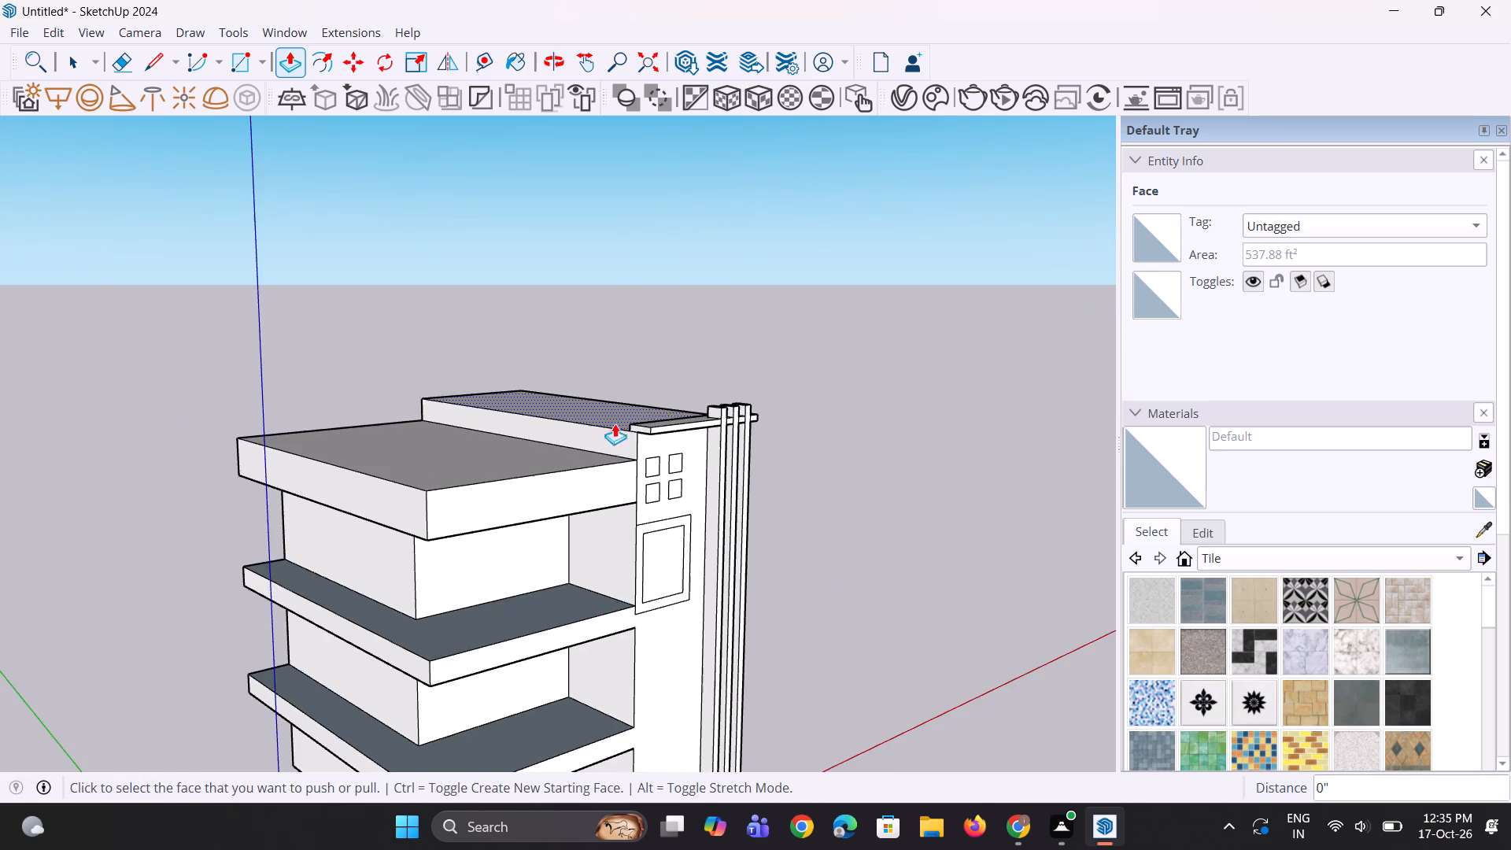
scroll(591, 425, up, 4)
click(665, 428)
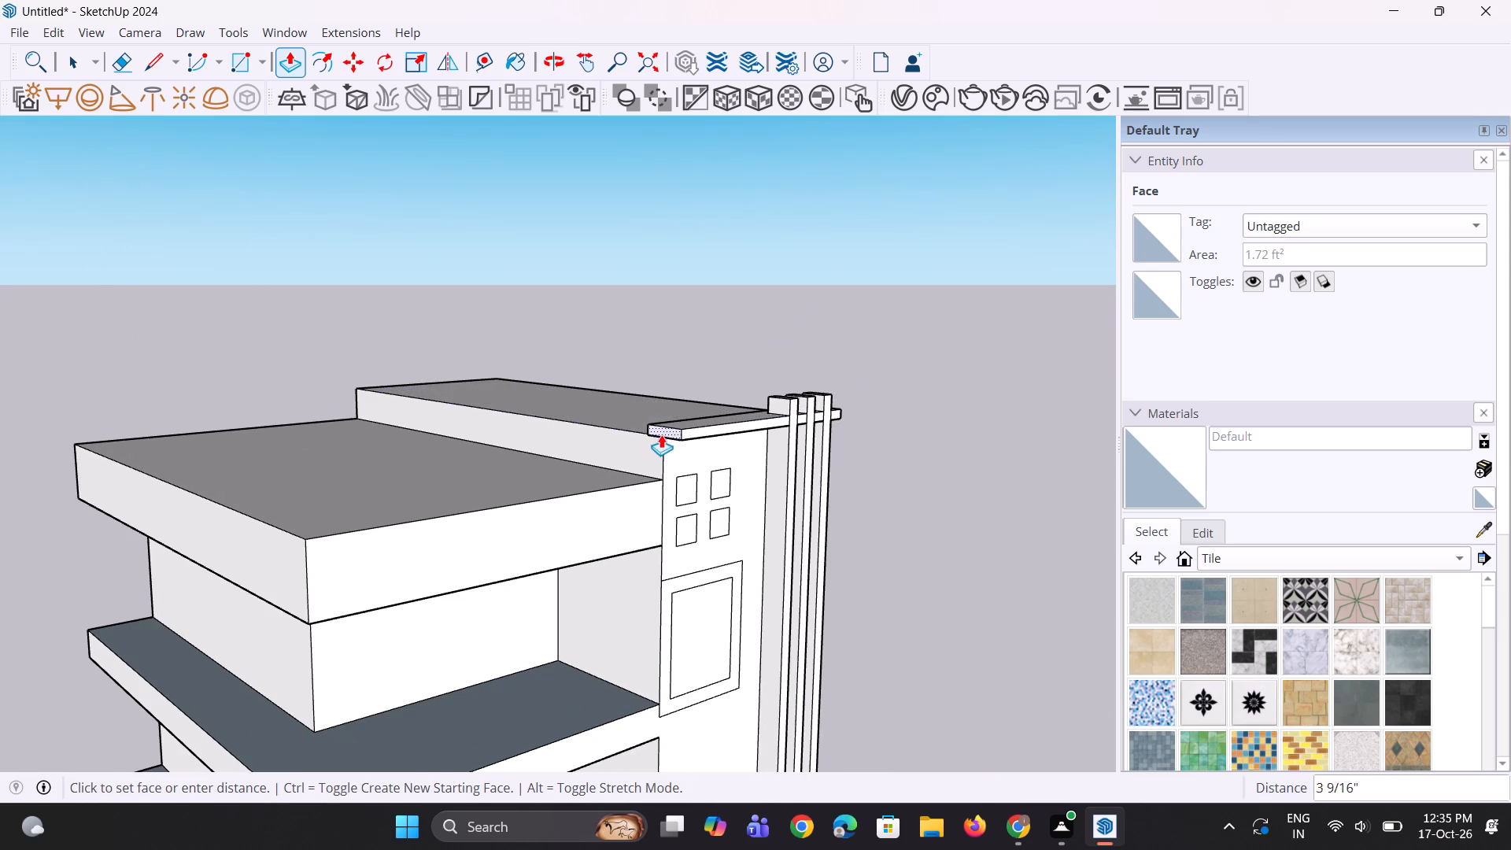
click(643, 448)
Draw a 7 9/16" vertical line across the parapet's overhanging back face, near the bay's wall corner.
middle_drag(643, 448, 1088, 445)
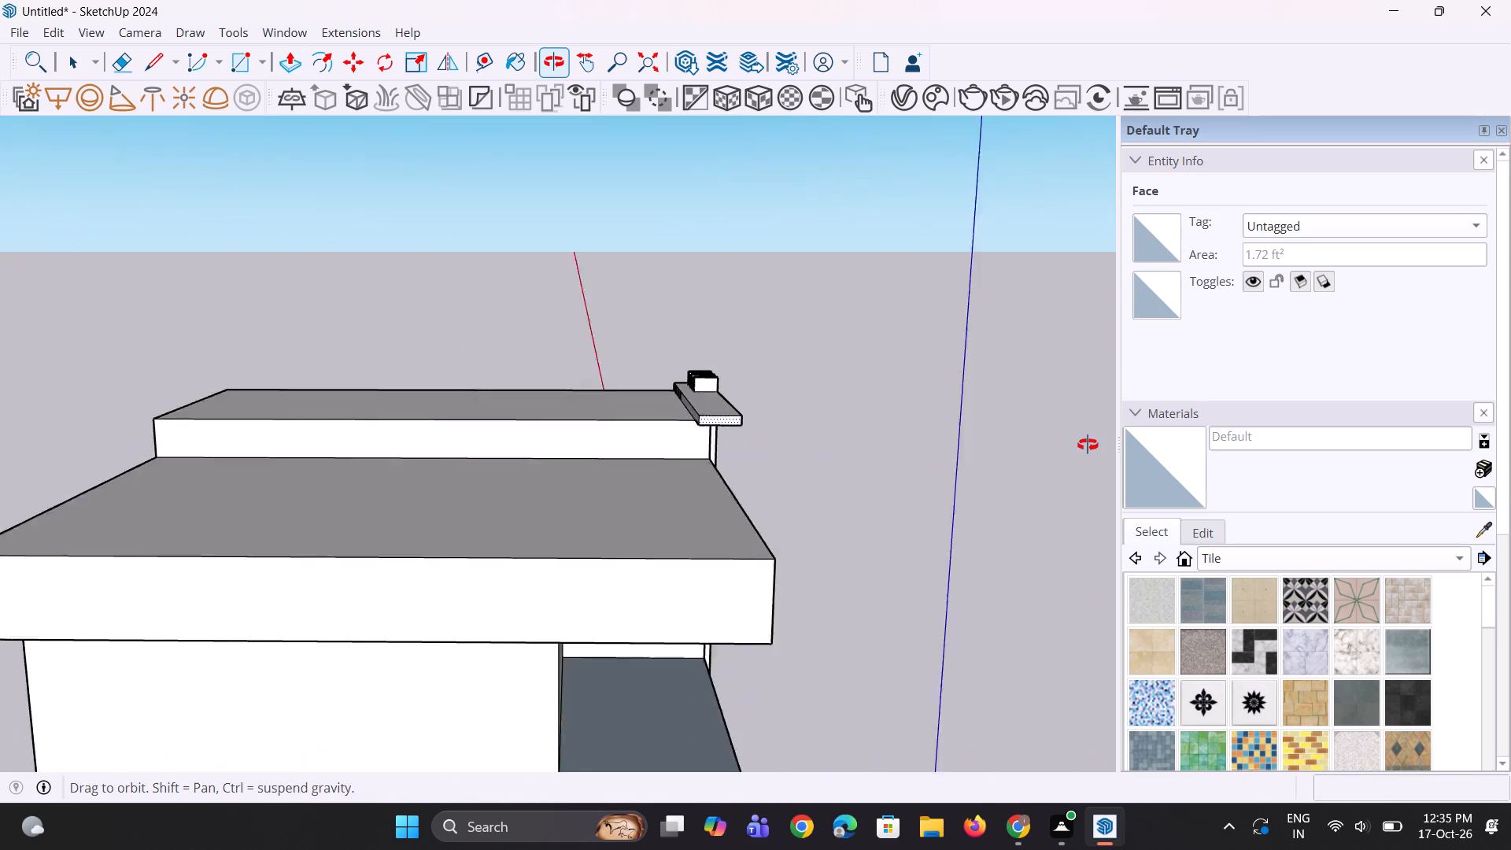
middle_drag(1088, 445, 1090, 445)
middle_drag(696, 443, 844, 434)
scroll(664, 390, up, 6)
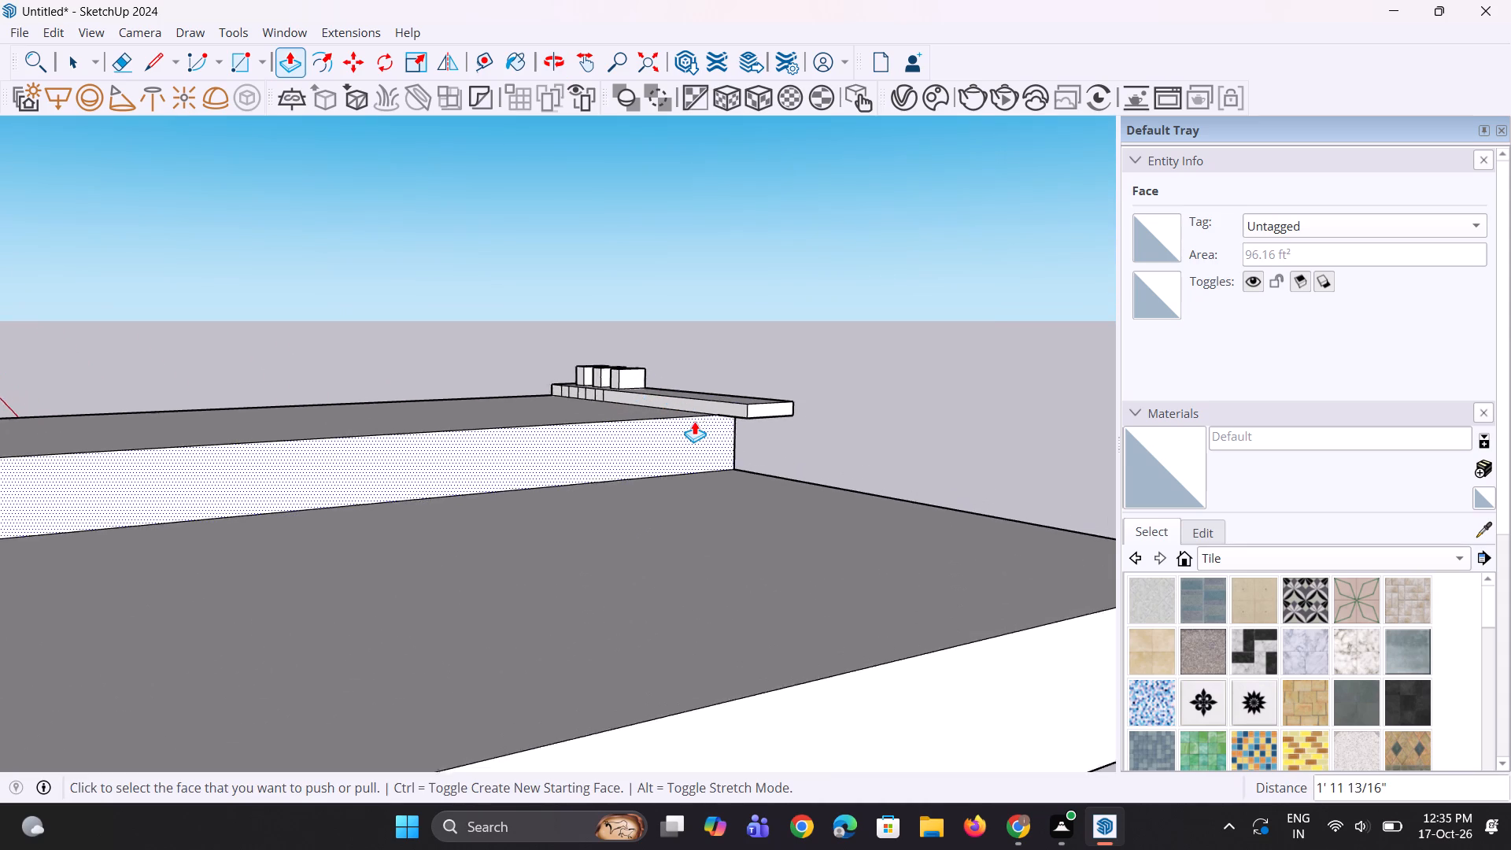
key(slash)
scroll(718, 411, up, 8)
key(slash)
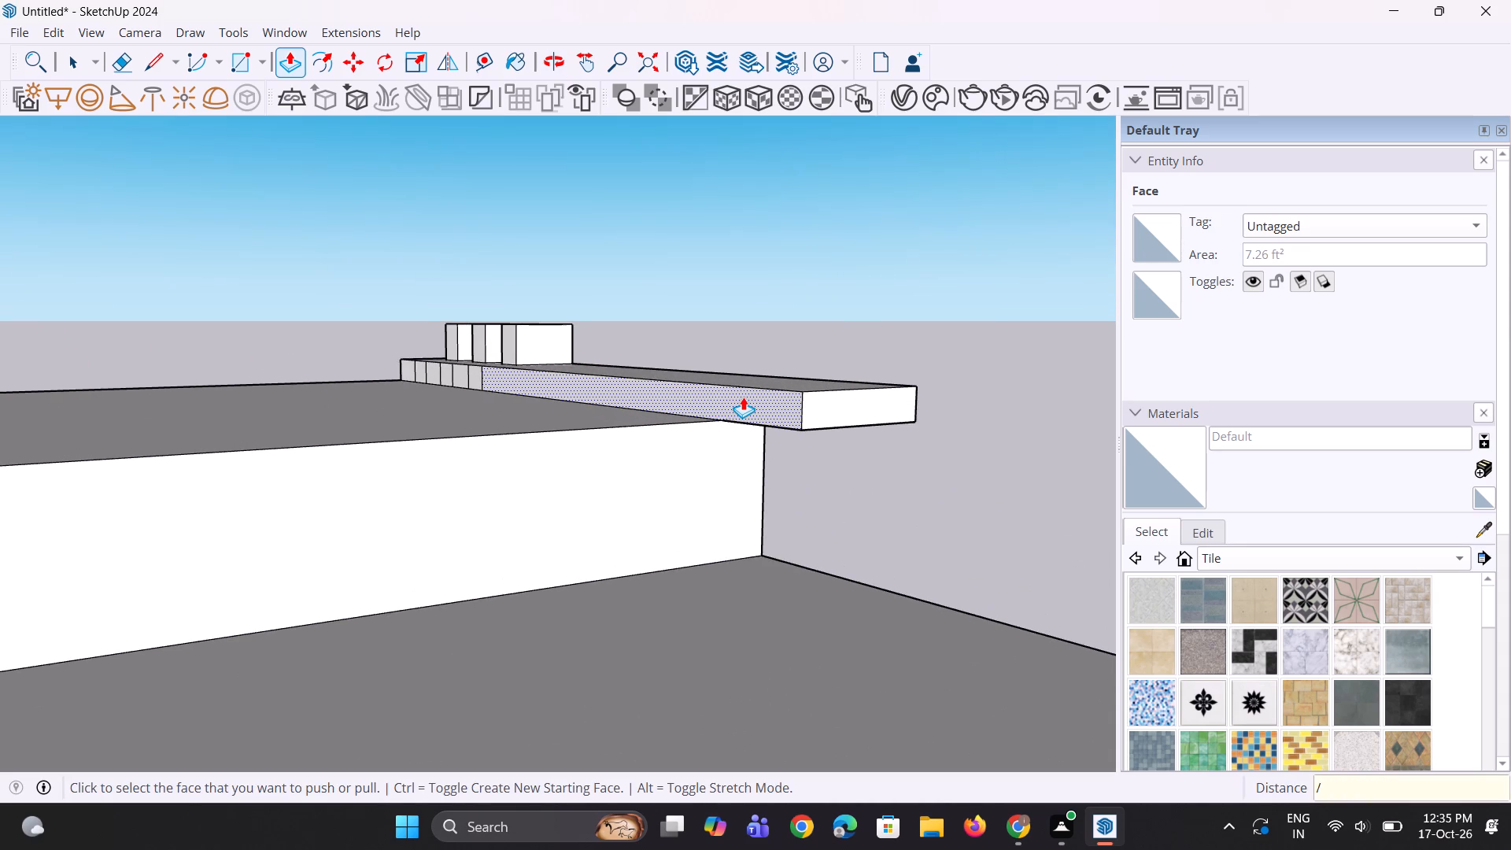
scroll(743, 397, up, 1)
key(l)
scroll(756, 397, up, 2)
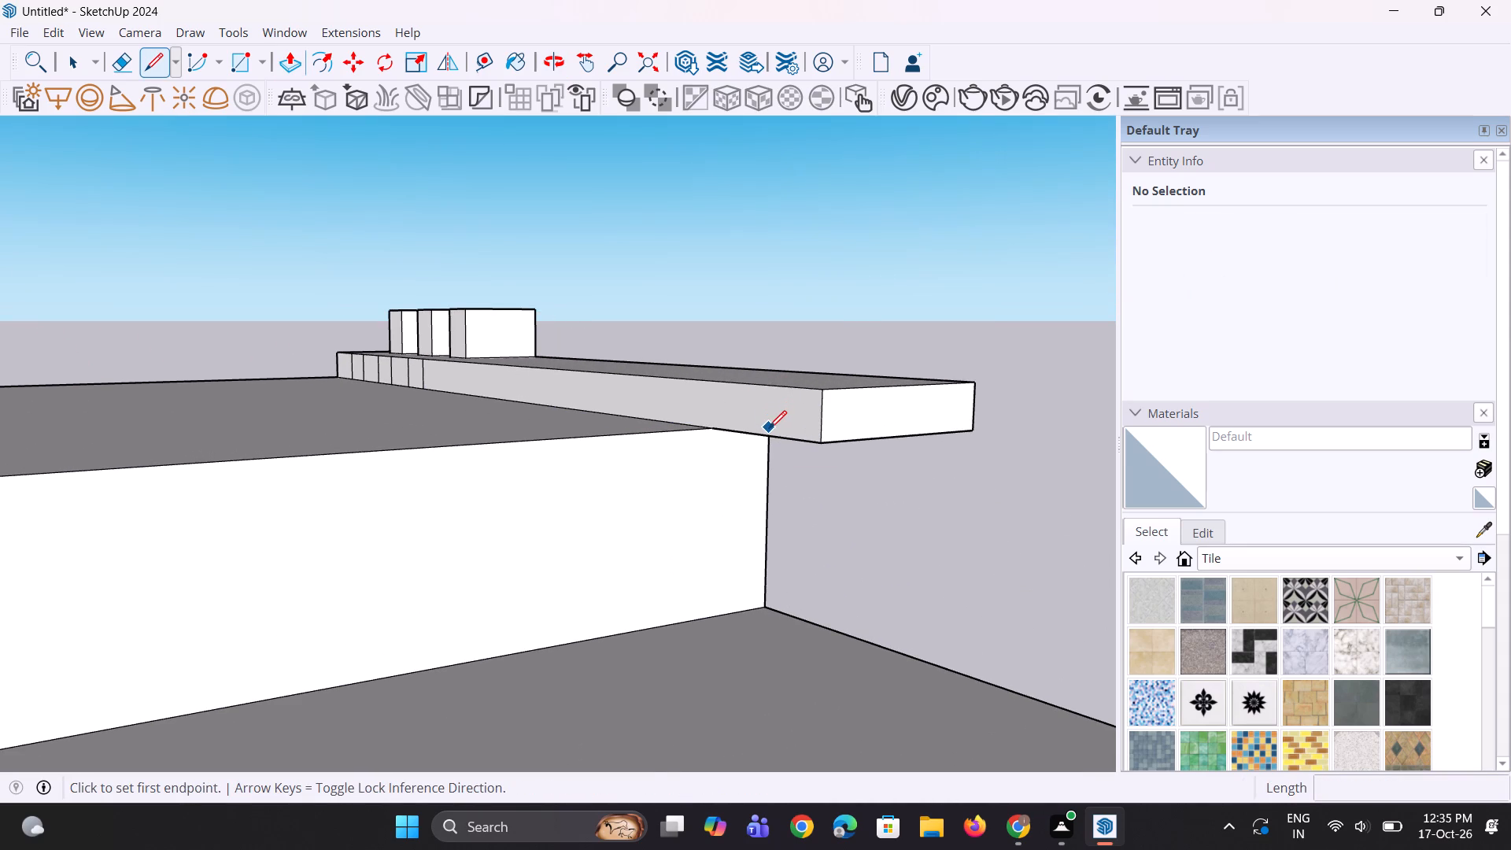
click(769, 431)
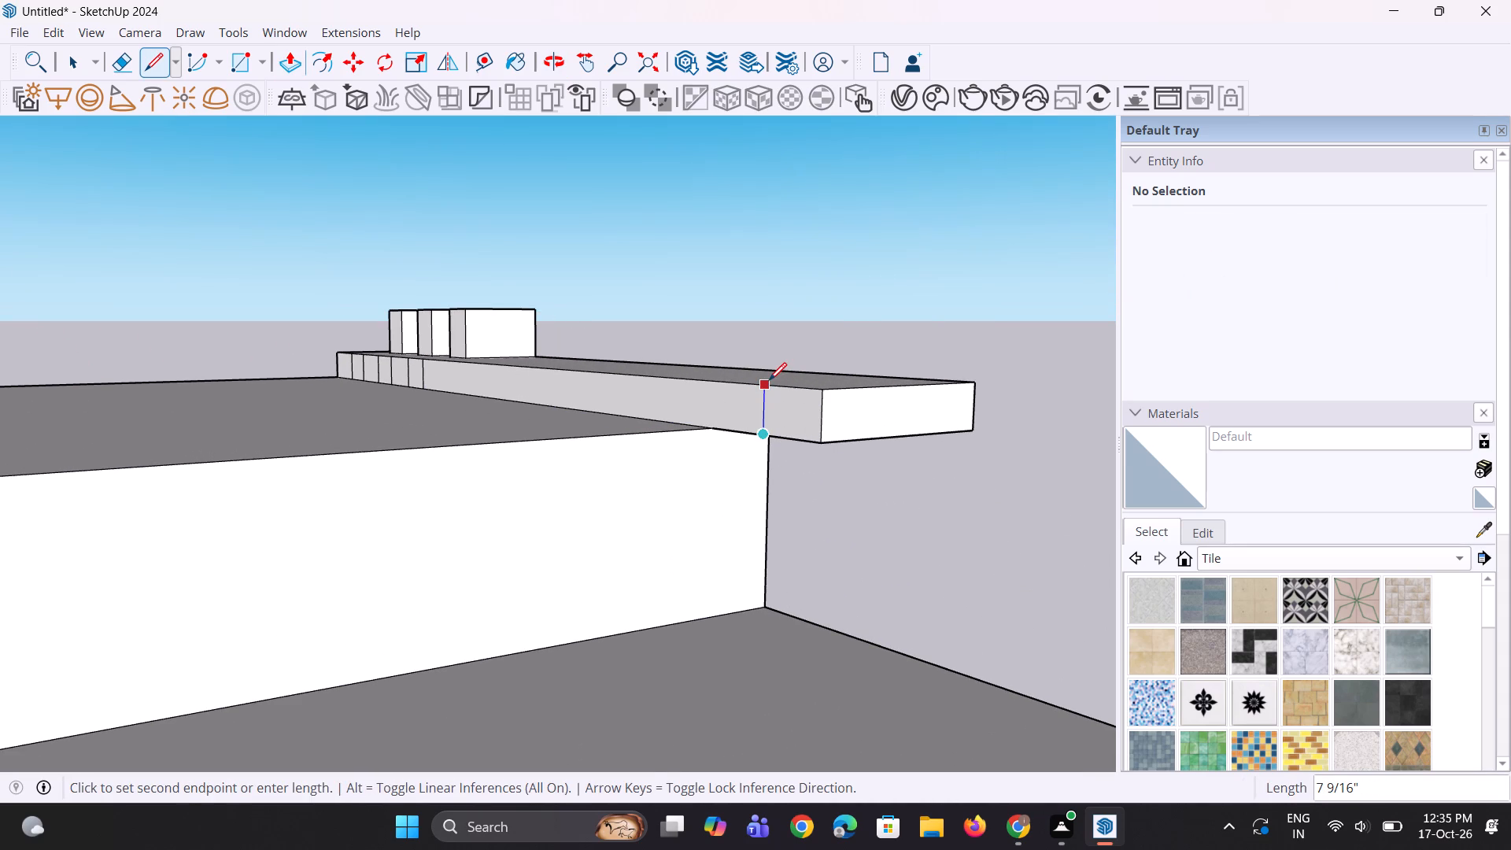
click(769, 380)
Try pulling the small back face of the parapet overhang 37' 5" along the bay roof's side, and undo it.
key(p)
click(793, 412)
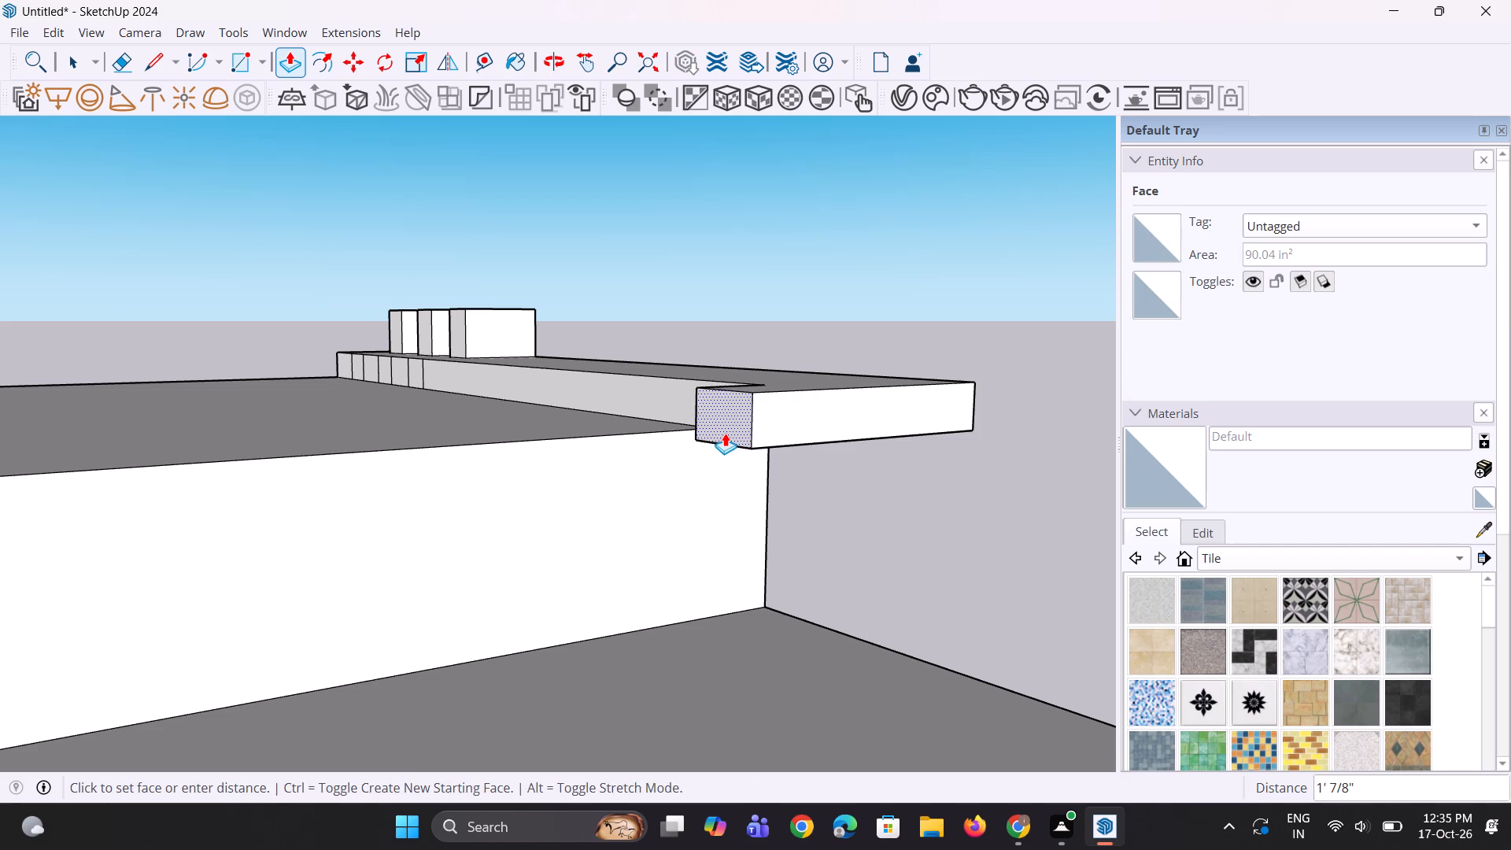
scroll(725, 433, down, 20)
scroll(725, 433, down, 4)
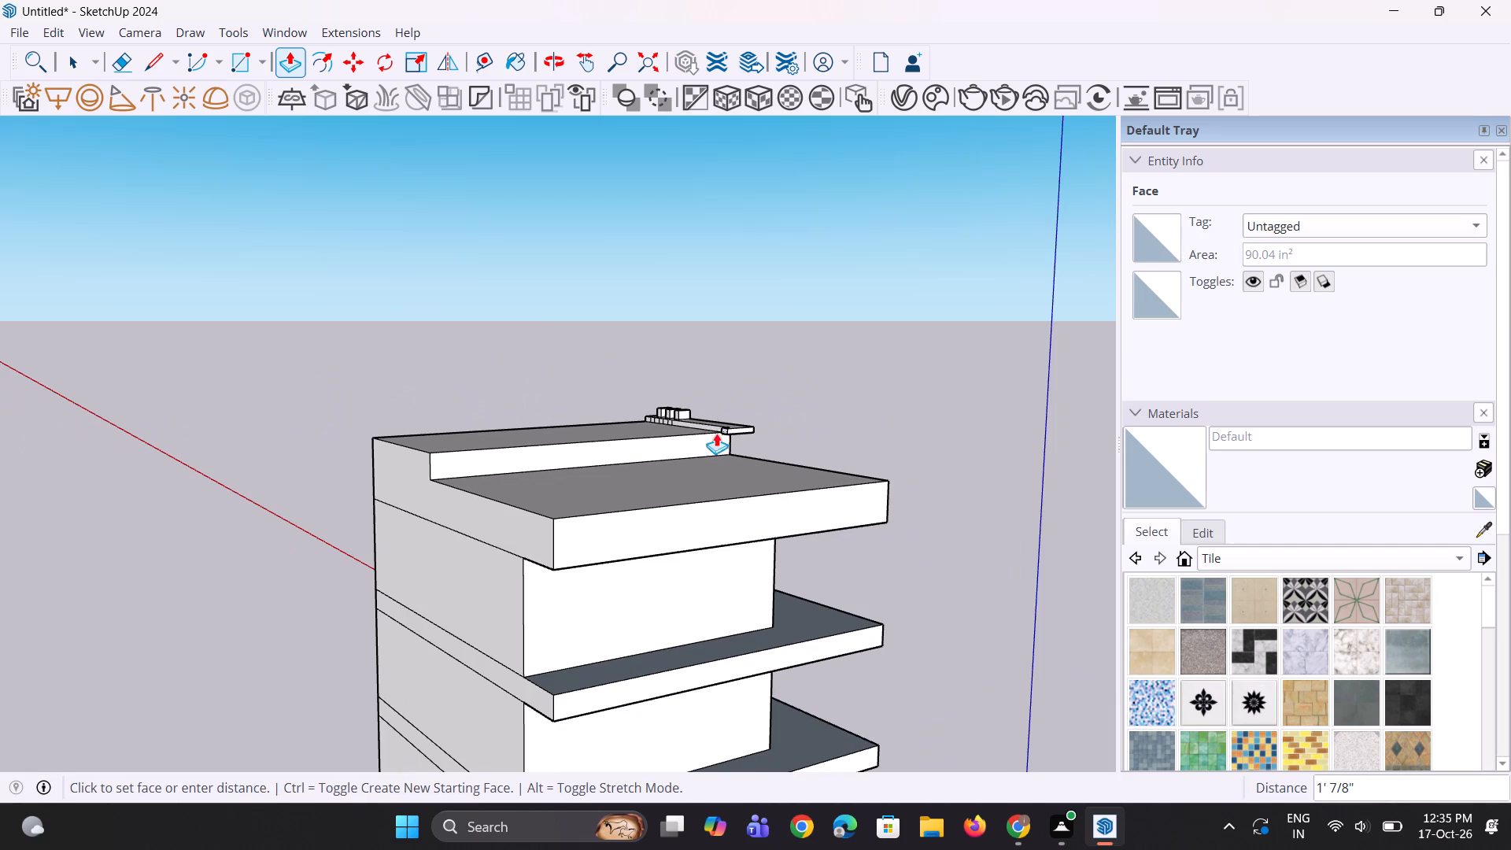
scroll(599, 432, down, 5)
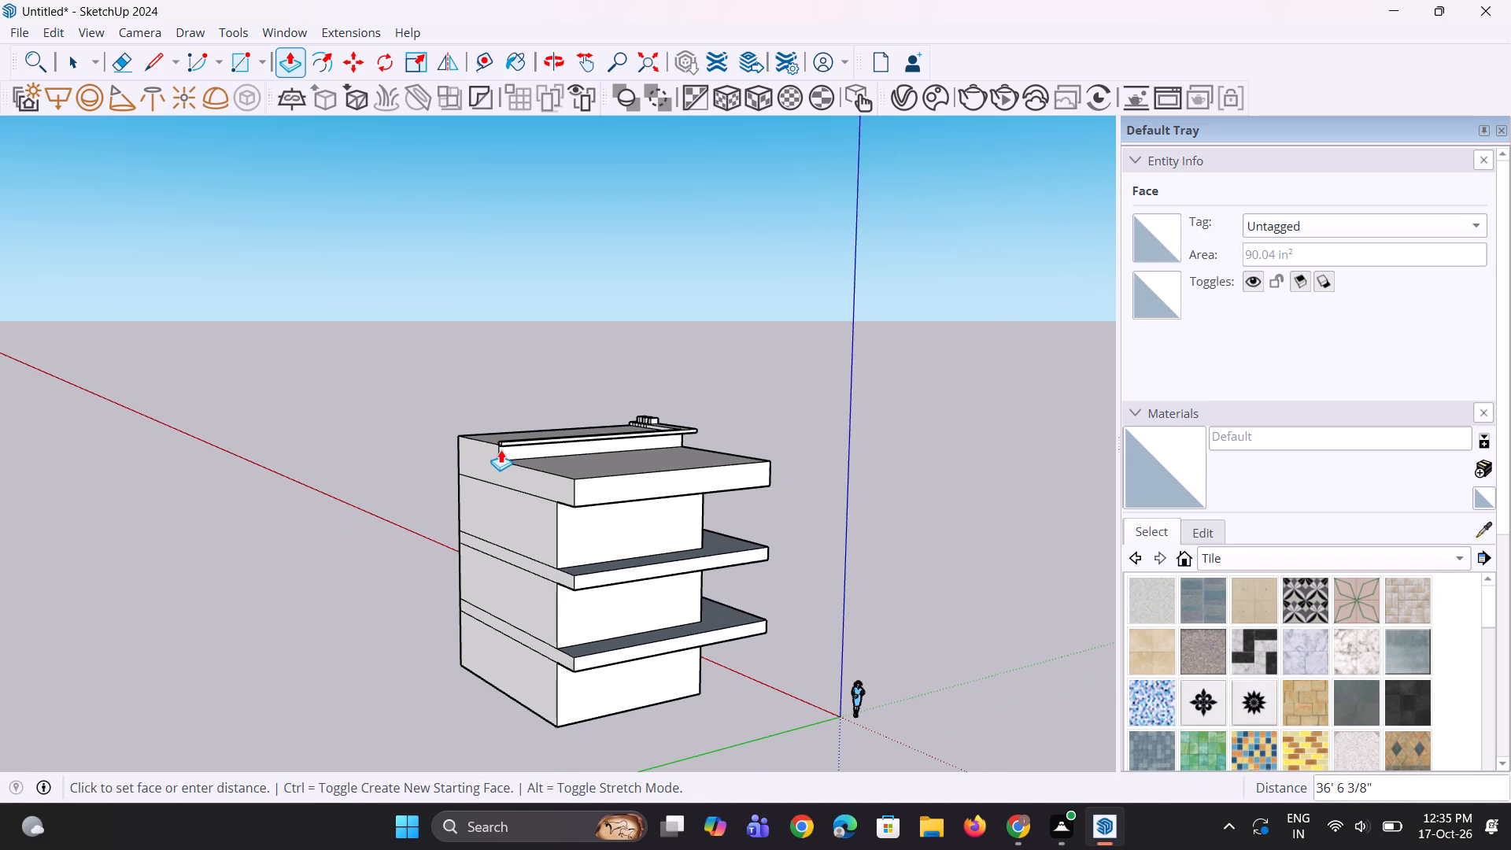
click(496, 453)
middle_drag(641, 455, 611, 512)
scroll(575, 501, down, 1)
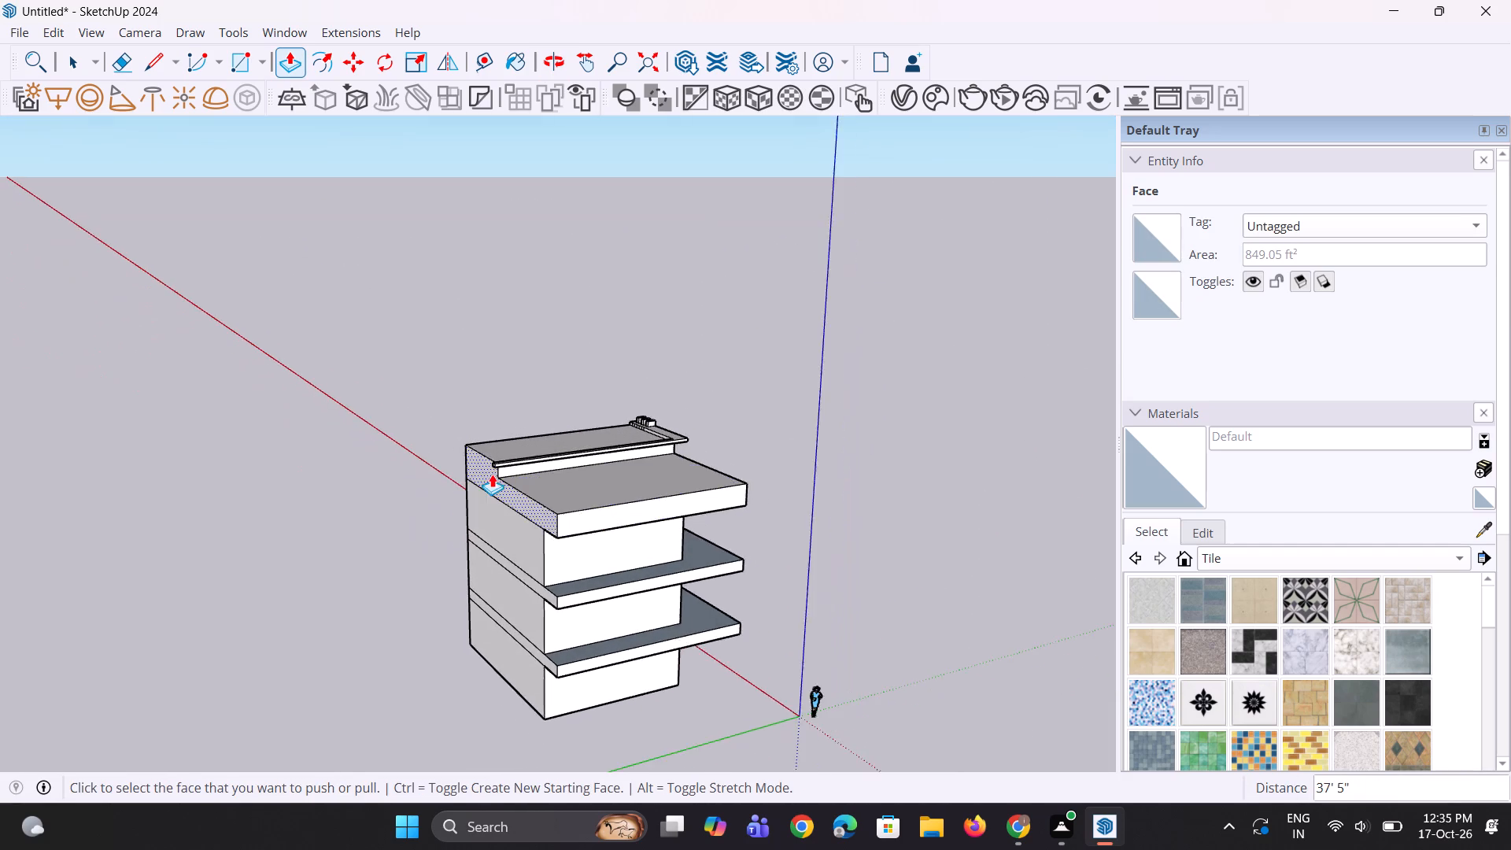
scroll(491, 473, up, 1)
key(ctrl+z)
Push/Pull the small back face of the parapet overhang 35' 11 15/16" along the bay roof's side toward the rear.
ctrl+scroll(473, 436, up, 8)
middle_drag(659, 516, 789, 462)
scroll(811, 424, up, 2)
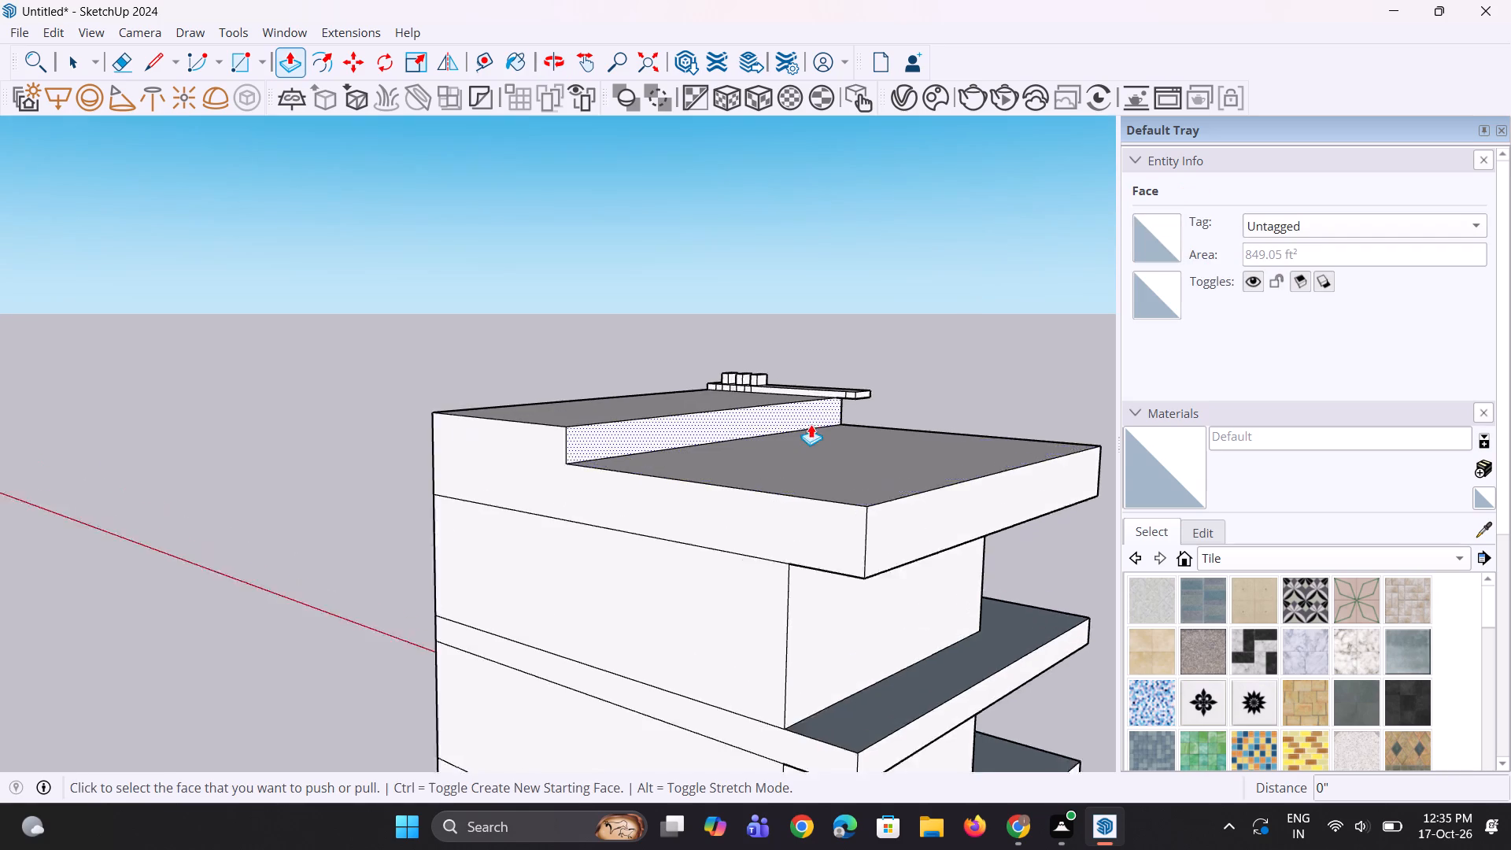
scroll(811, 424, up, 6)
click(861, 381)
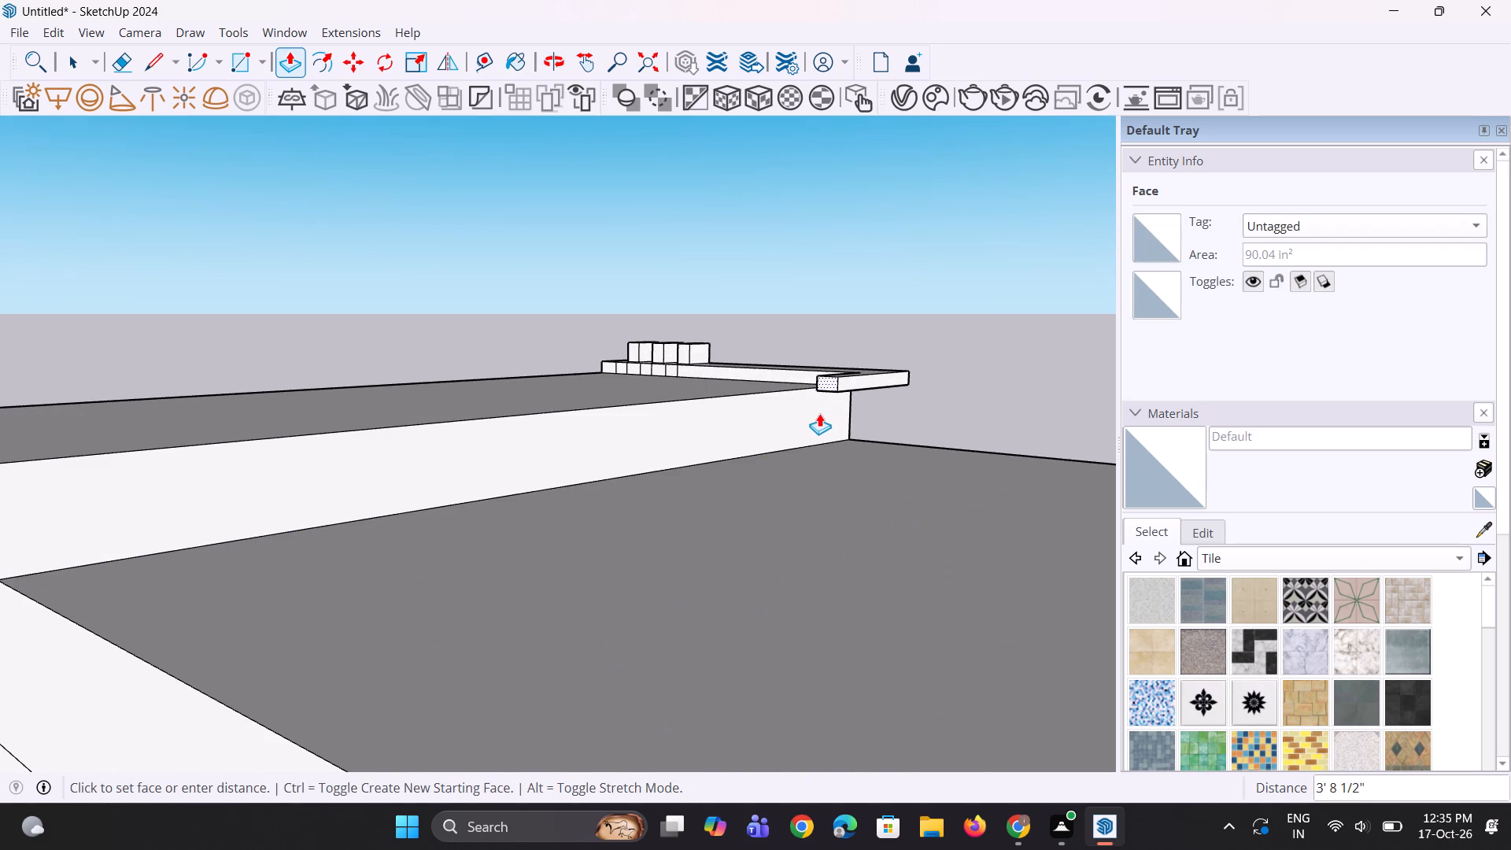
scroll(819, 413, down, 8)
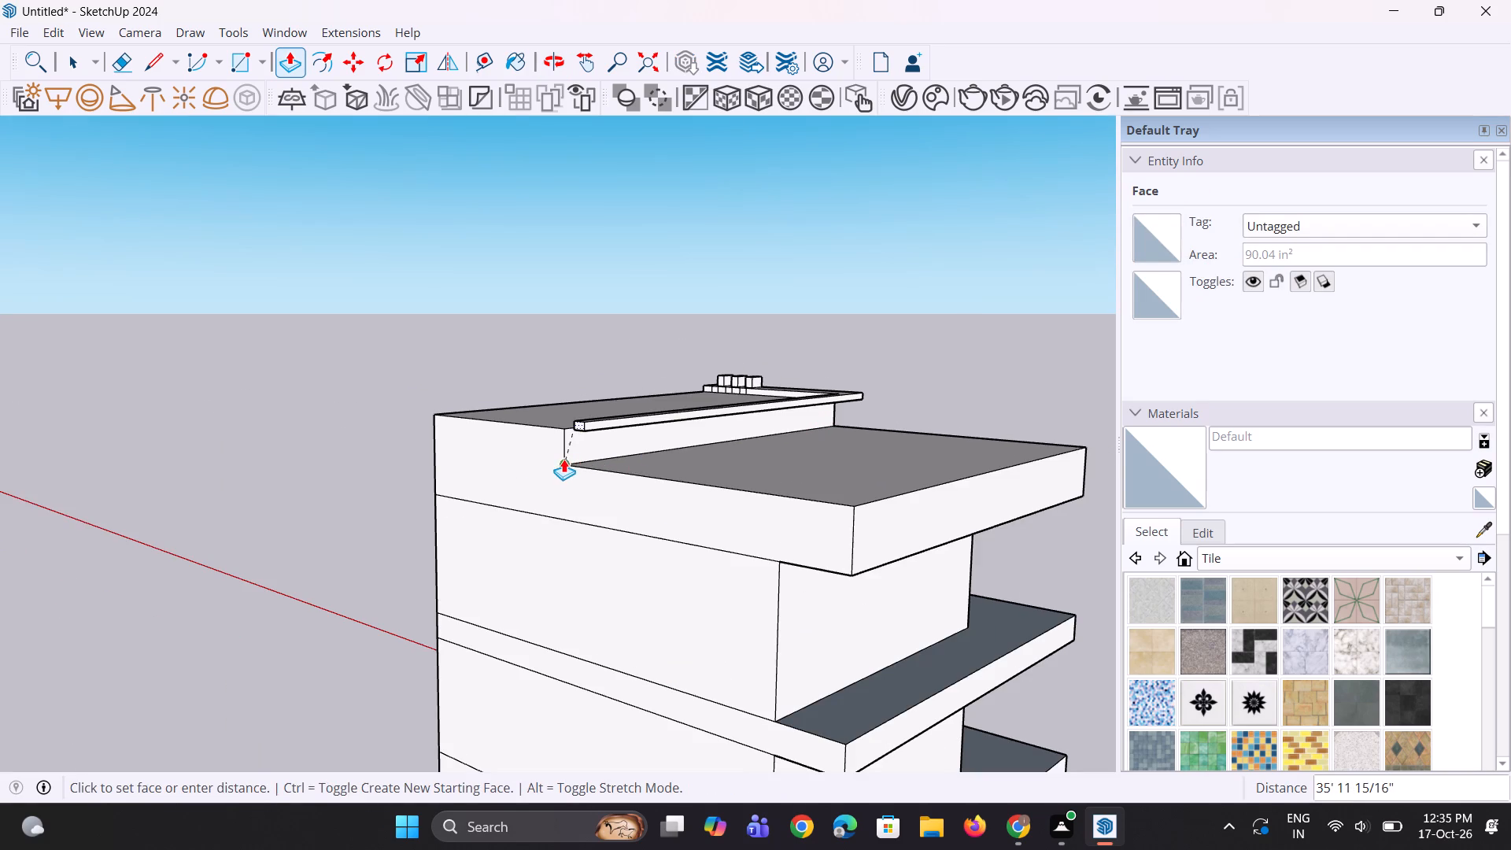
click(563, 459)
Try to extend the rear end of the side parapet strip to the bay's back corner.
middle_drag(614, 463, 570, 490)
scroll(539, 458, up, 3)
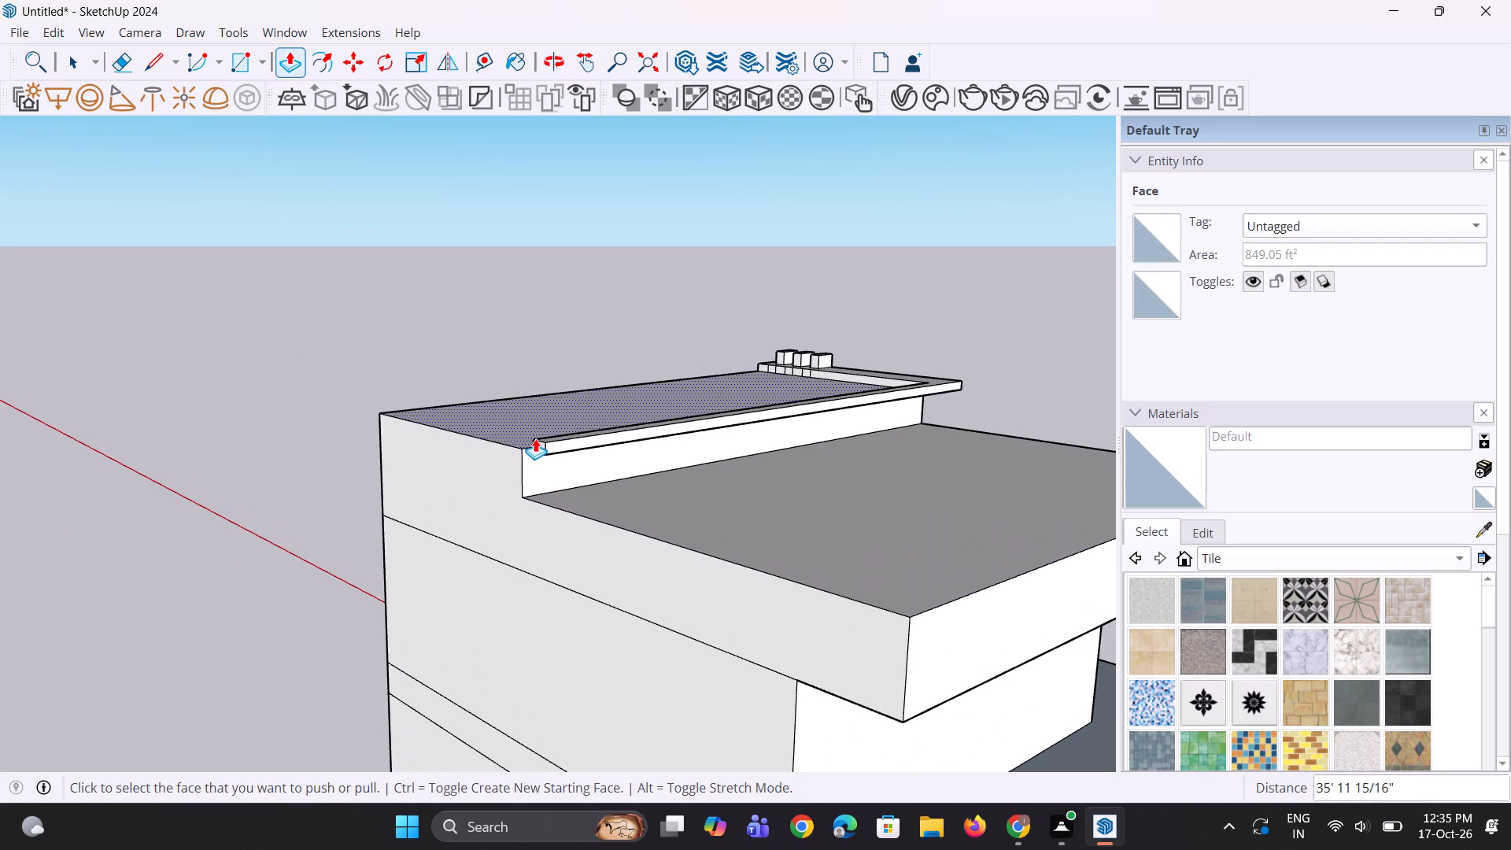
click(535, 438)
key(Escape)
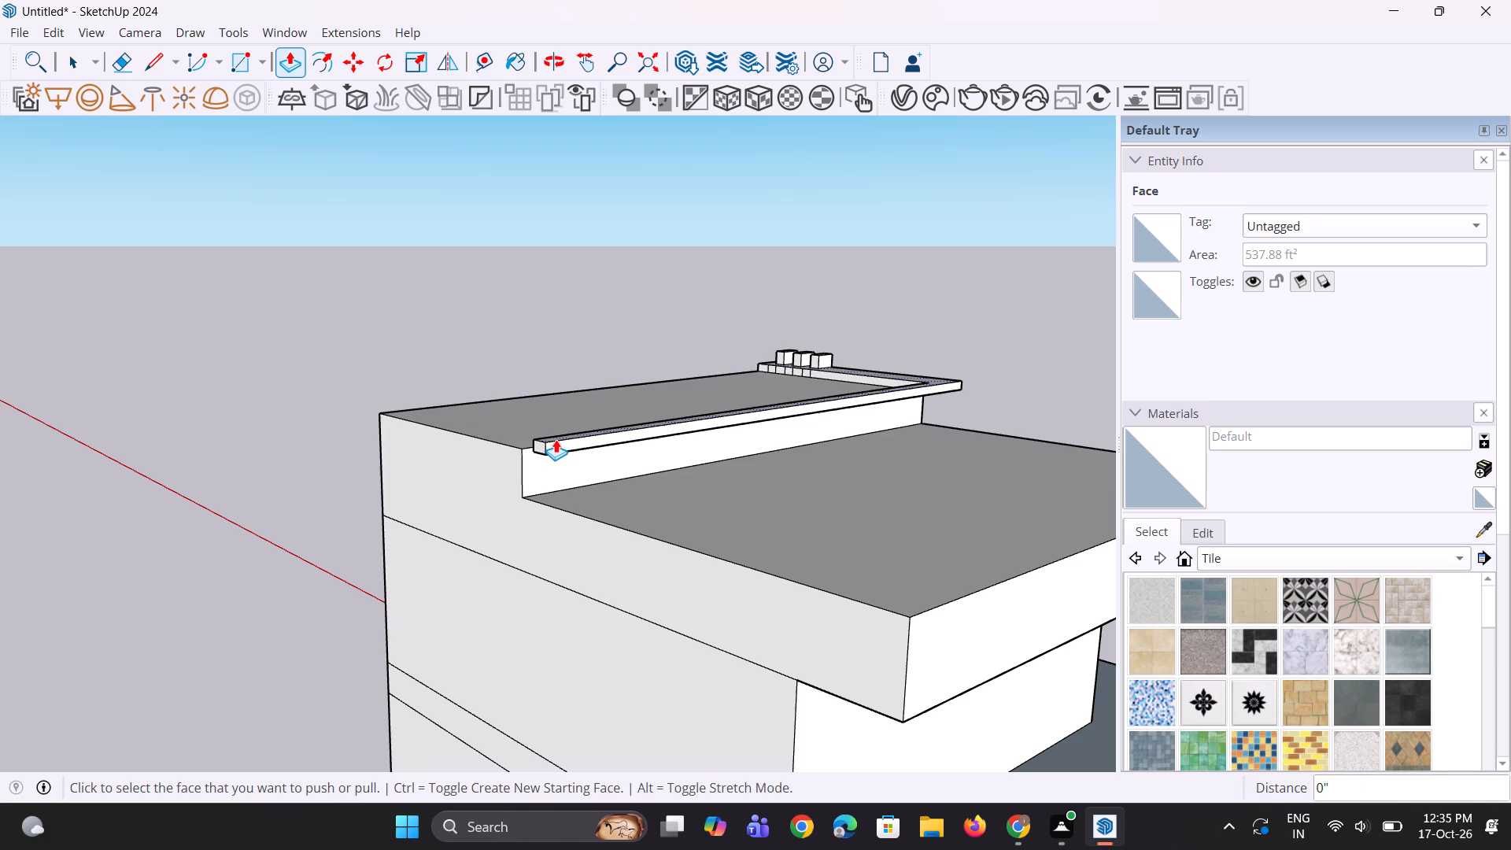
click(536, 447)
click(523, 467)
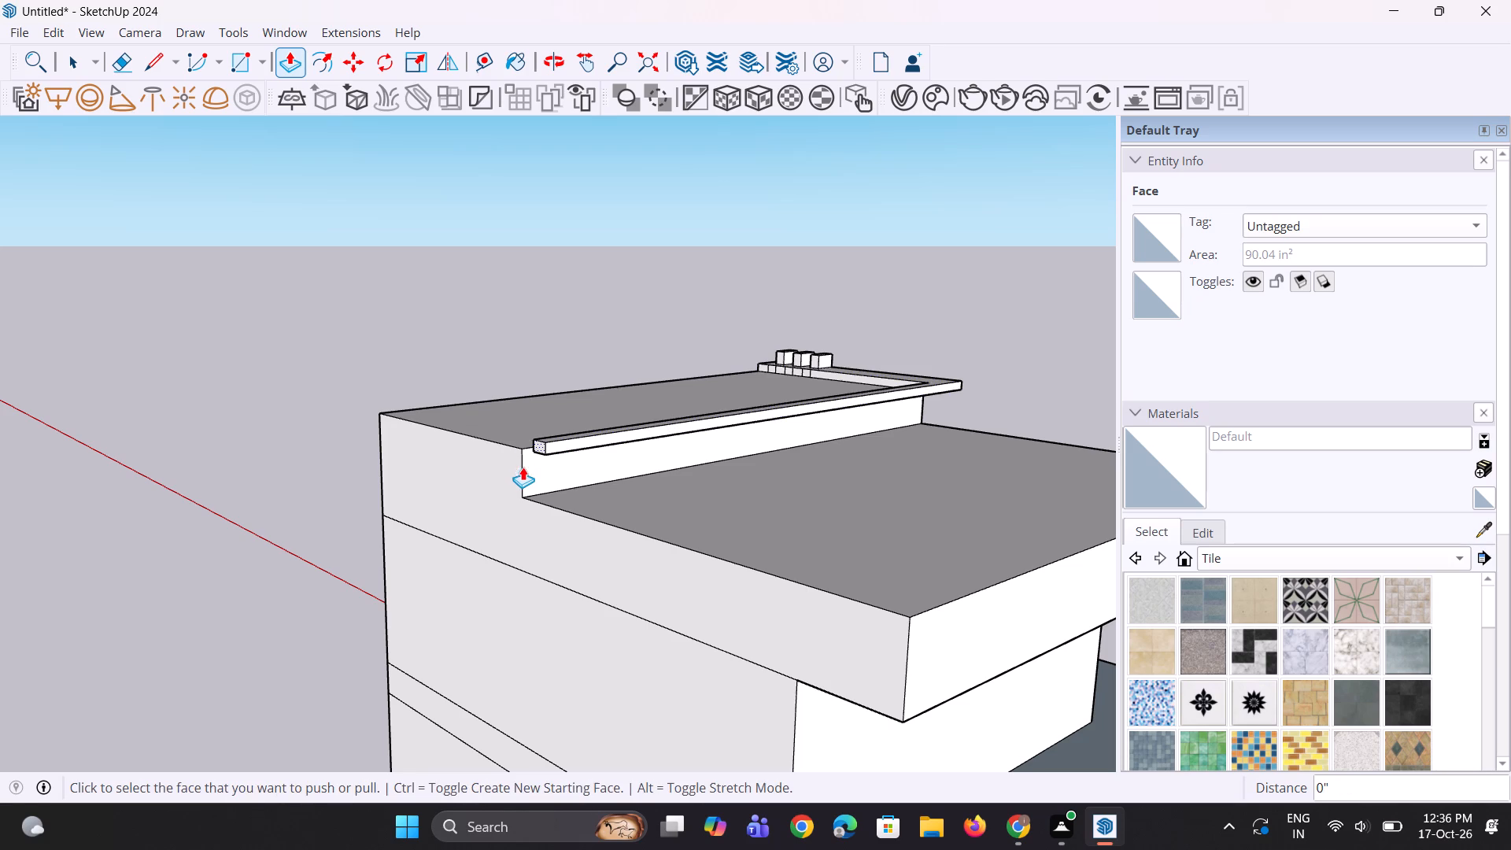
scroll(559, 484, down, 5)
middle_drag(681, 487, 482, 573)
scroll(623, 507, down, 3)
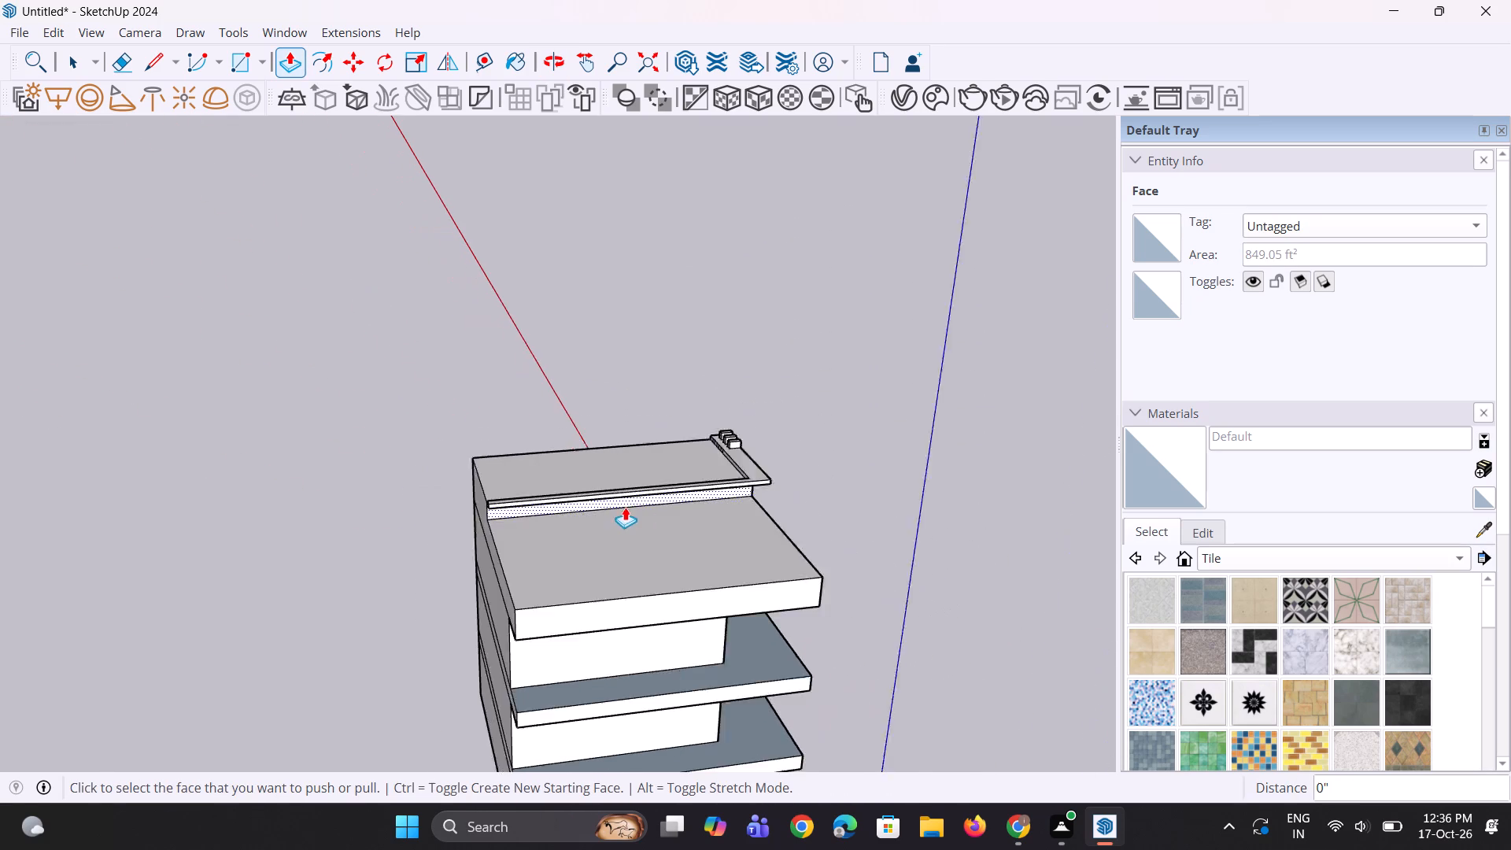
Examine the building from the front and side, checking how the parapet strip runs along the bay roof.
scroll(625, 507, down, 8)
middle_drag(737, 523, 94, 526)
middle_drag(405, 555, 412, 394)
scroll(405, 555, up, 1)
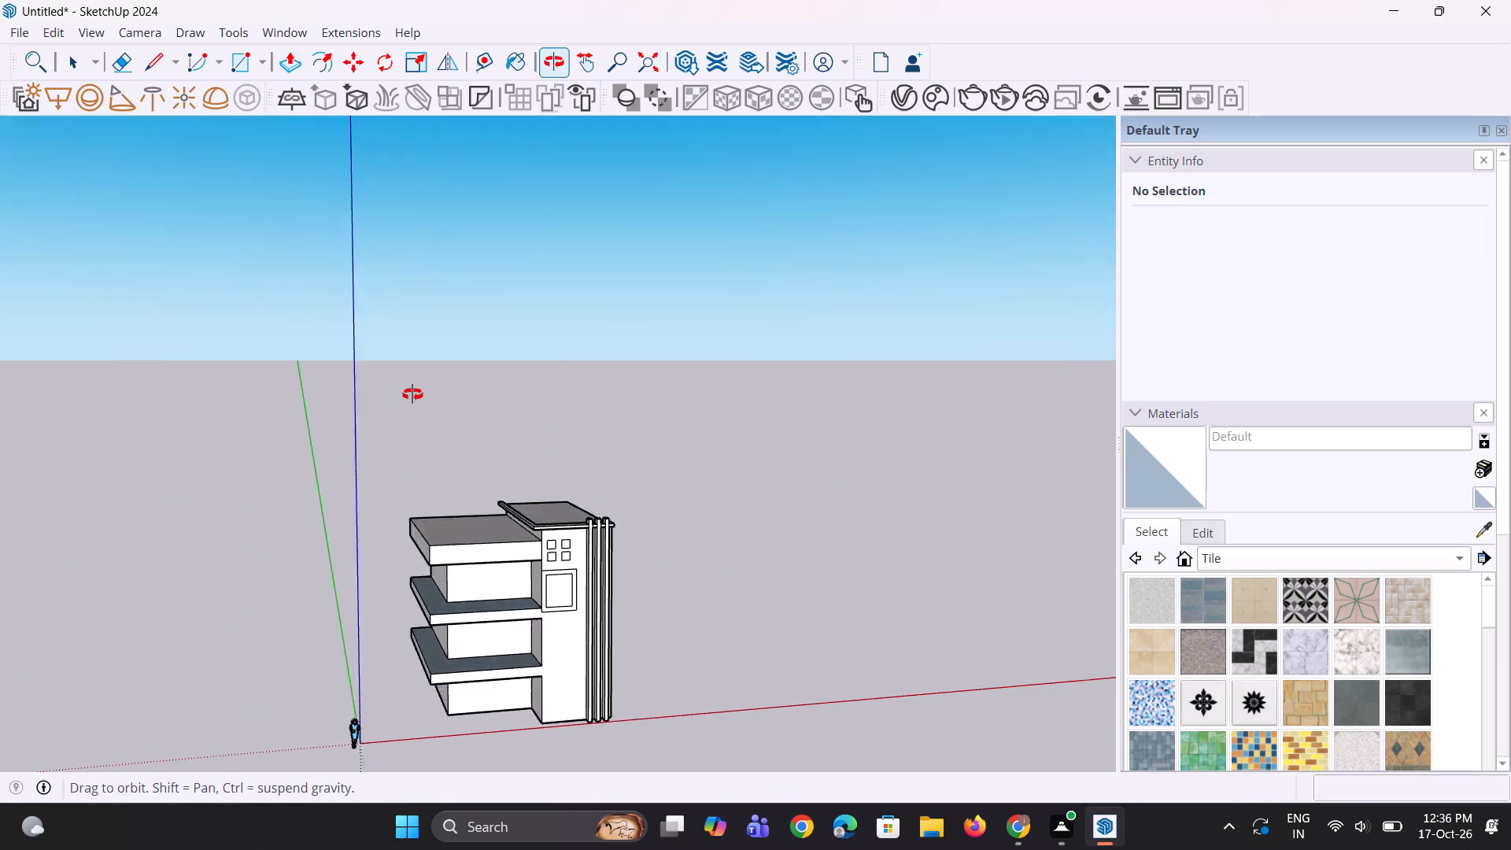
middle_drag(412, 394, 405, 333)
scroll(578, 506, up, 2)
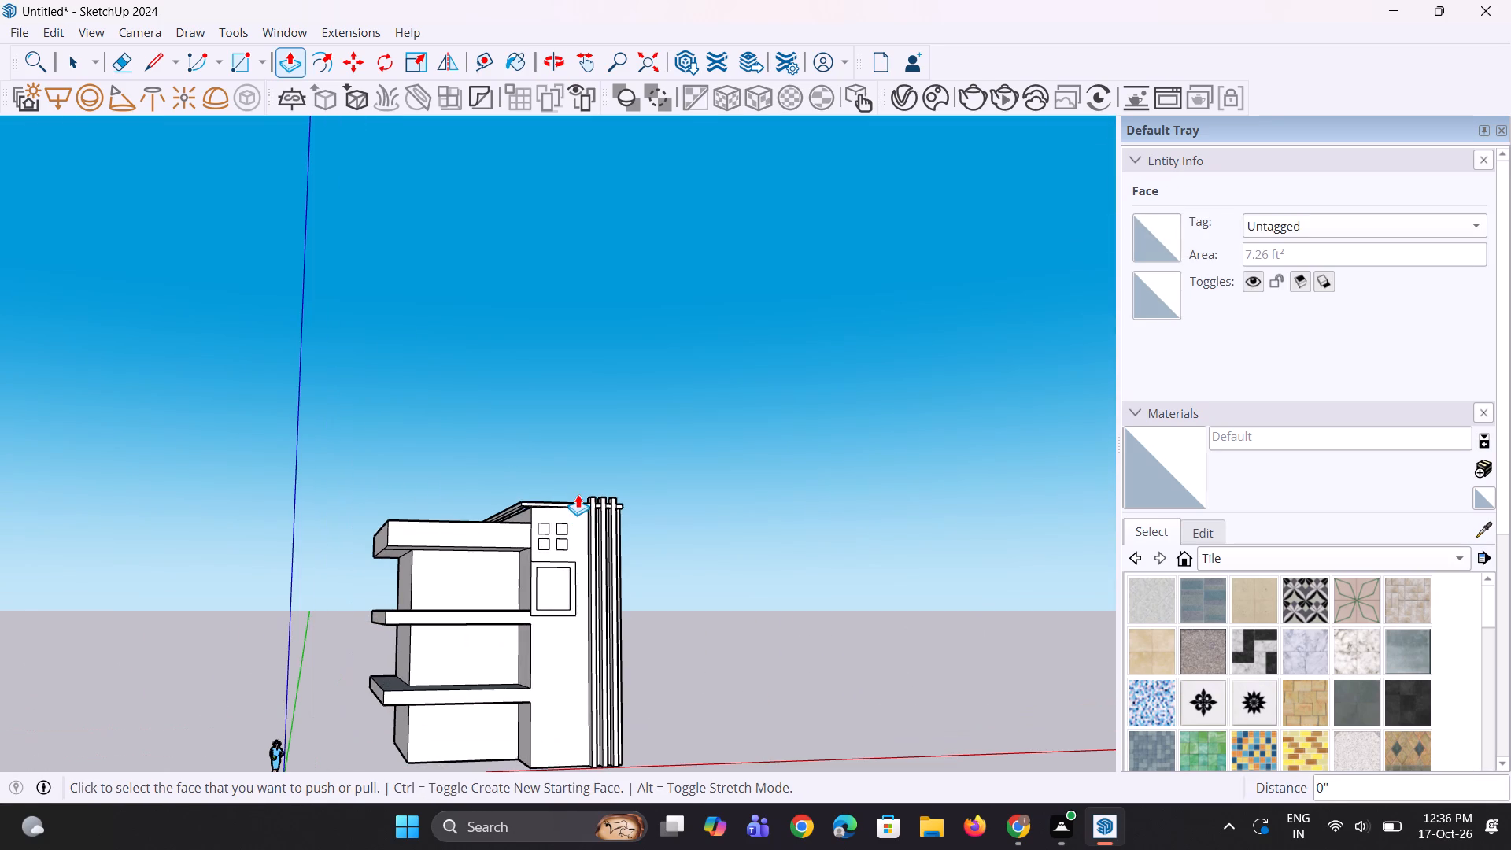
scroll(581, 487, down, 8)
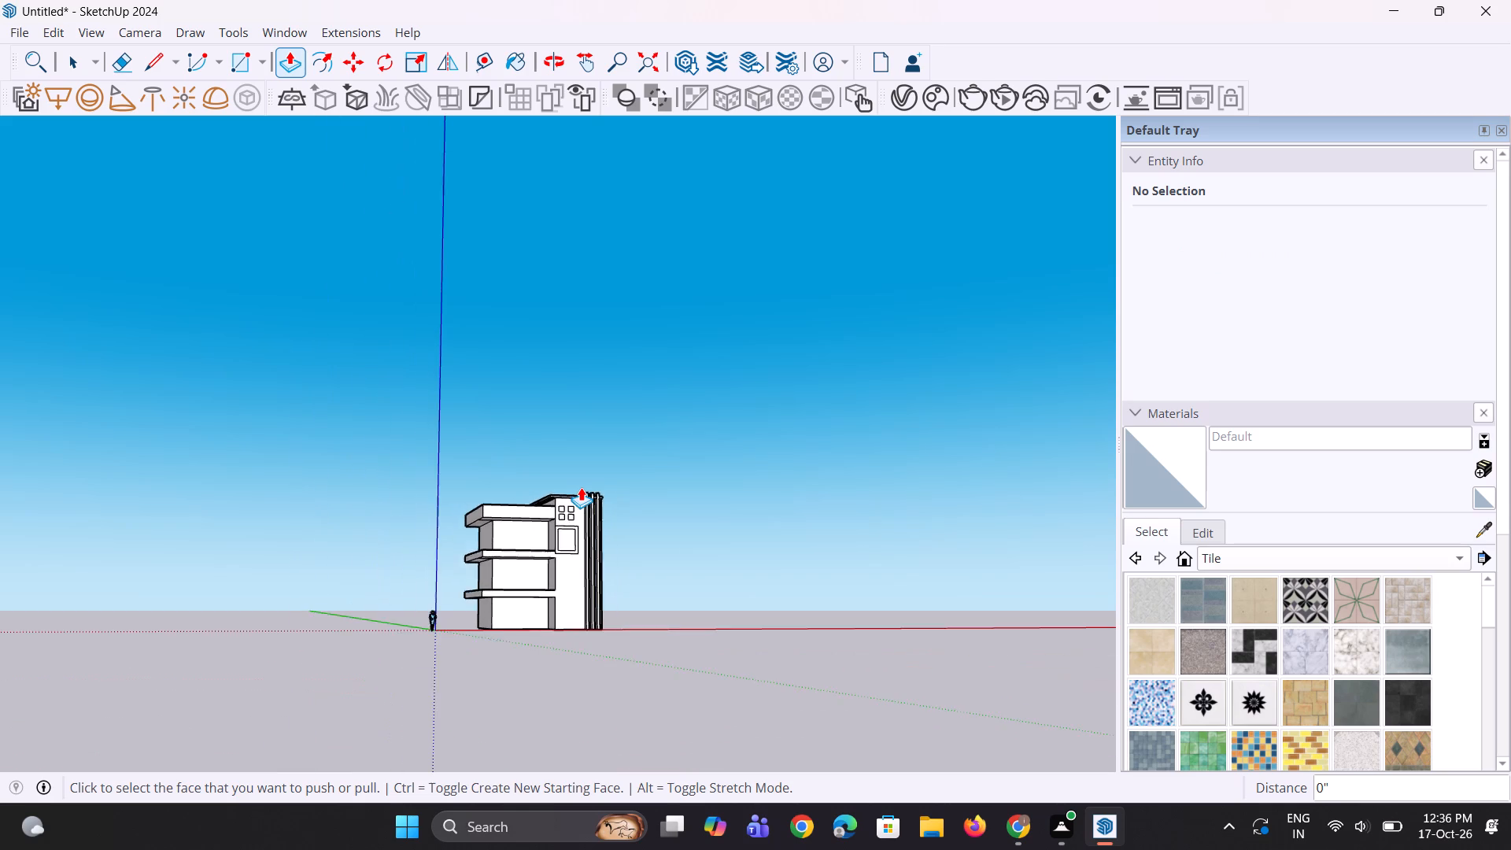
scroll(581, 487, down, 15)
middle_drag(494, 516, 564, 651)
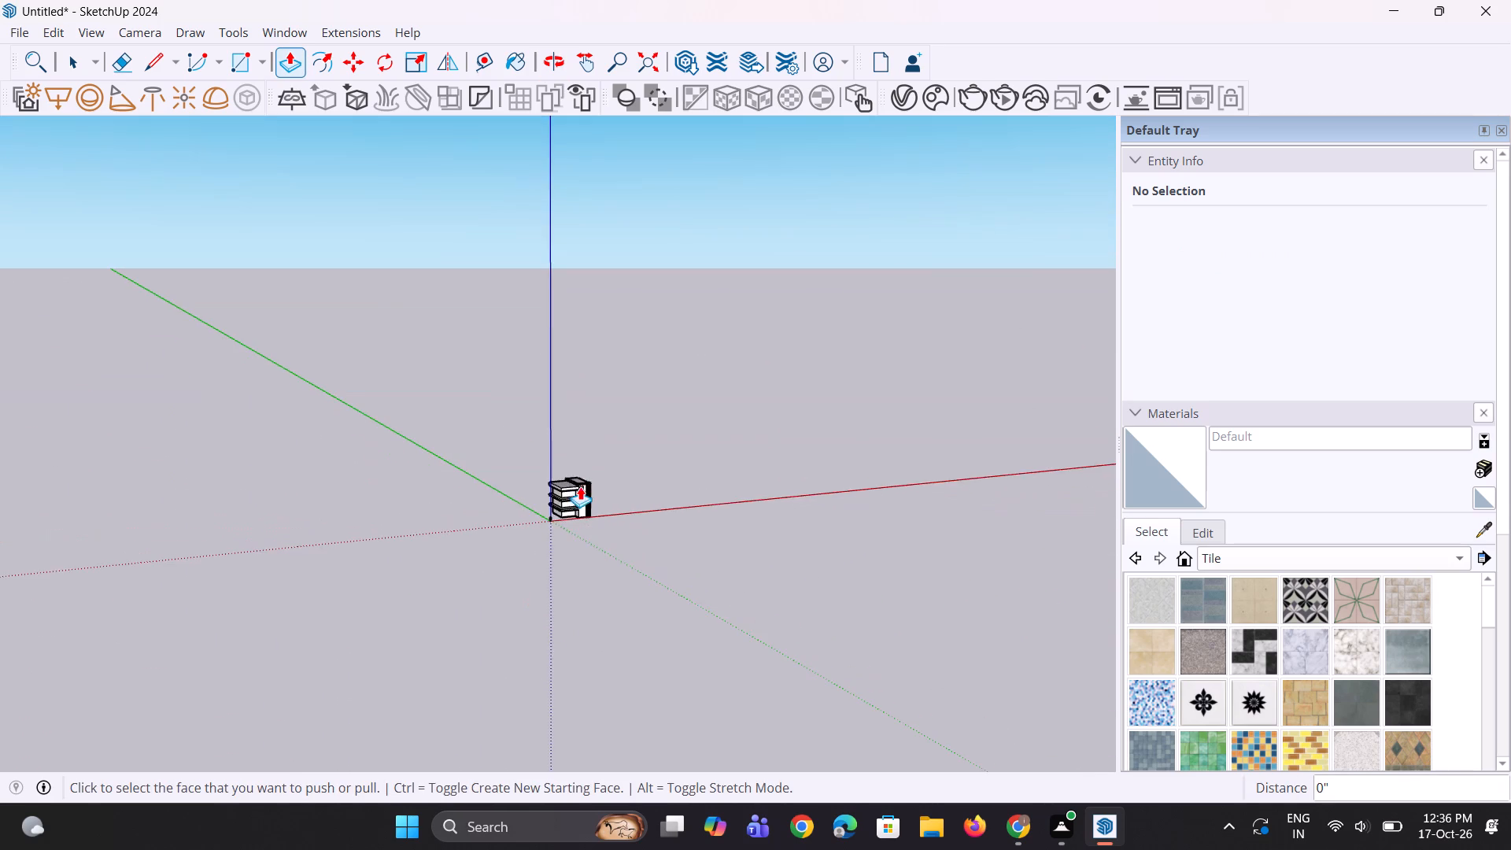
scroll(578, 474, up, 13)
key(space)
key(space)
scroll(515, 443, up, 3)
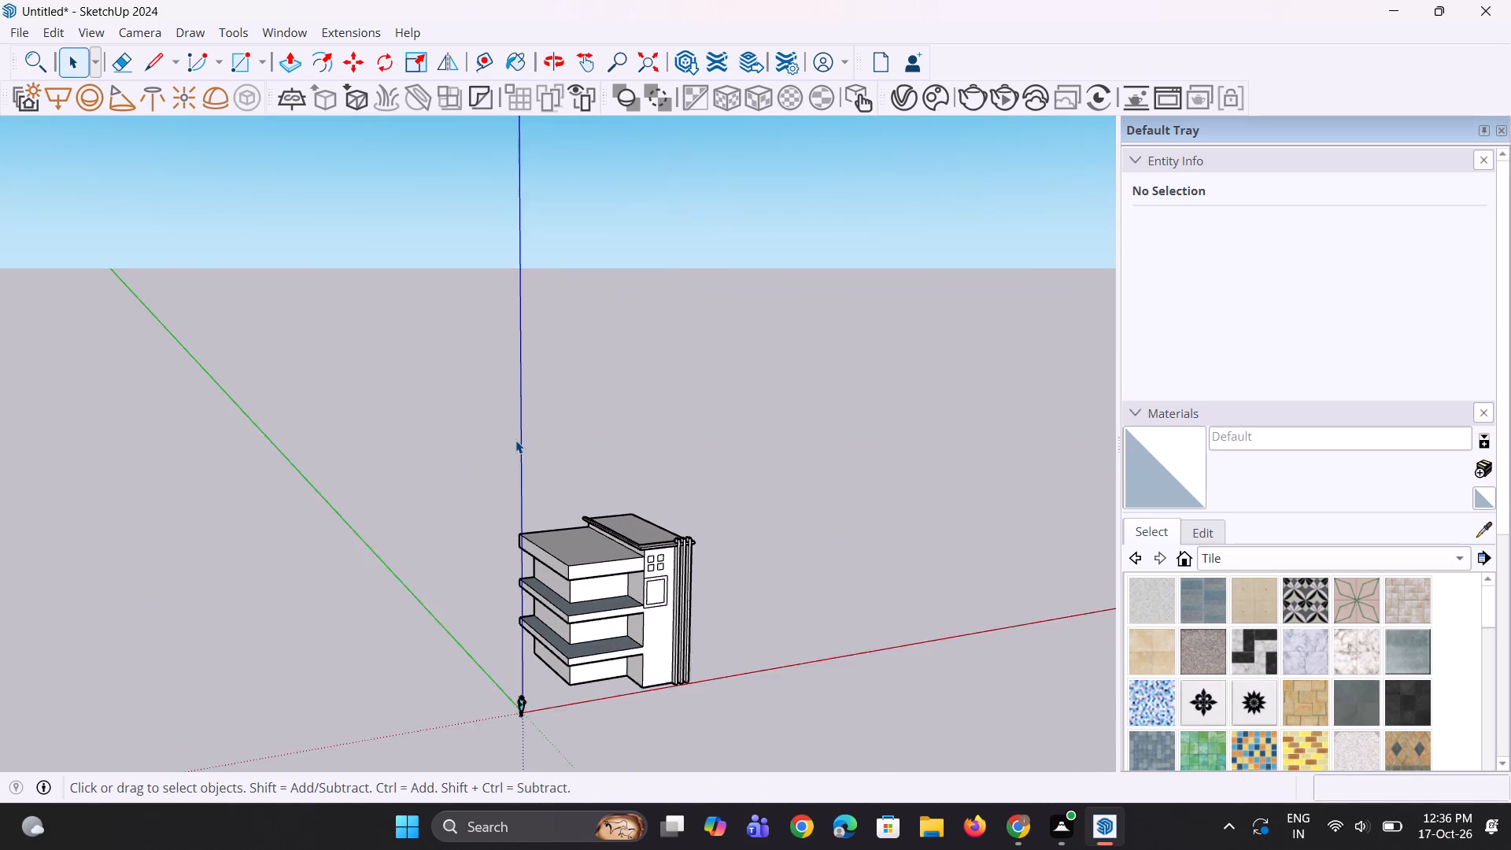
scroll(515, 440, up, 4)
scroll(576, 558, up, 3)
scroll(643, 674, up, 2)
middle_drag(644, 675, 671, 590)
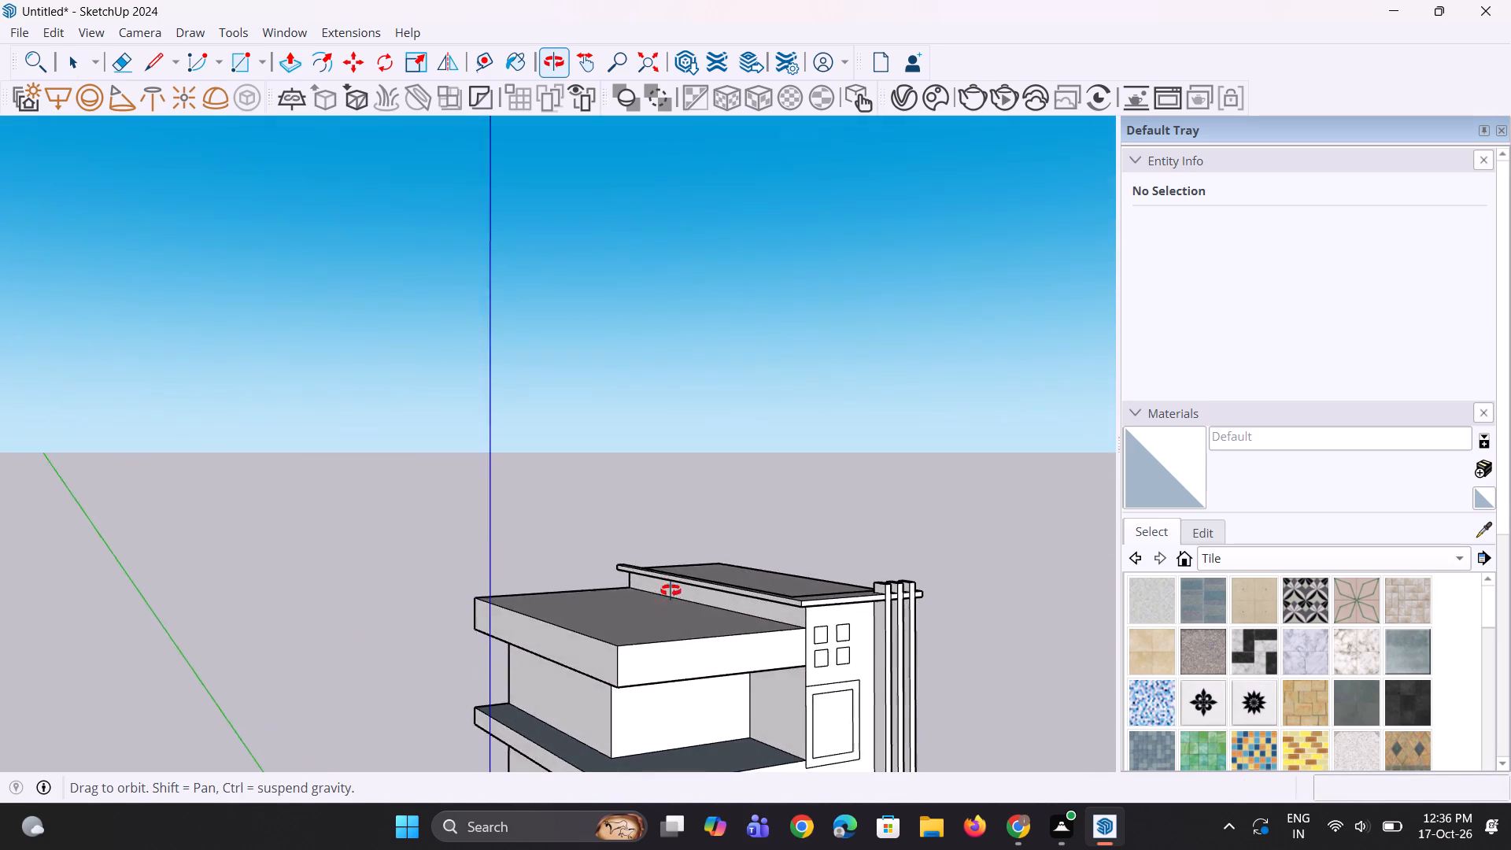
middle_drag(671, 590, 673, 575)
scroll(726, 593, up, 5)
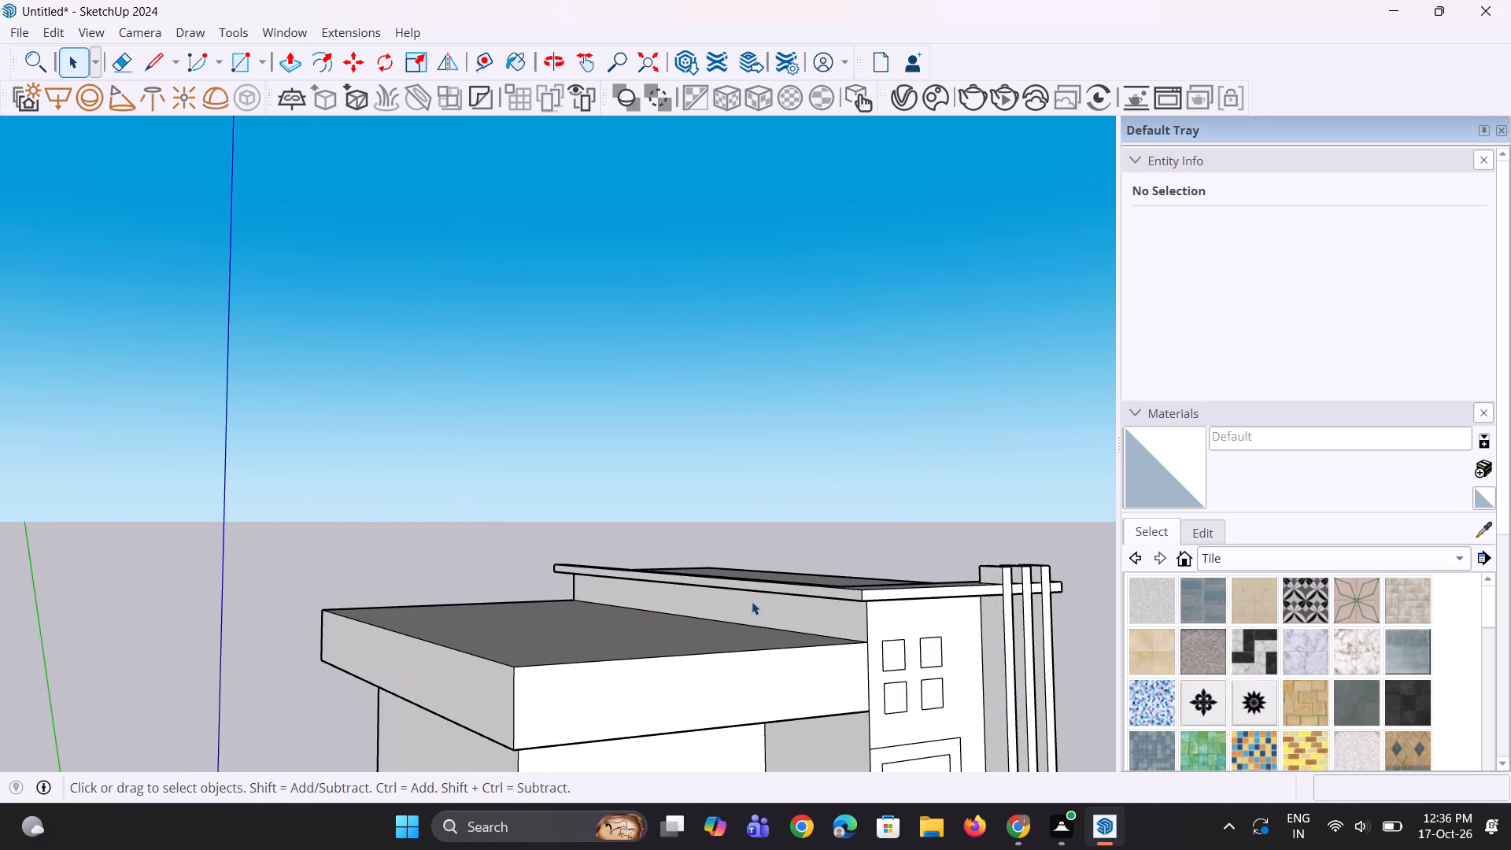
Undo the side parapet strip, the projecting front parapet and the raised fin tops, back to the flat bay roof.
key(p)
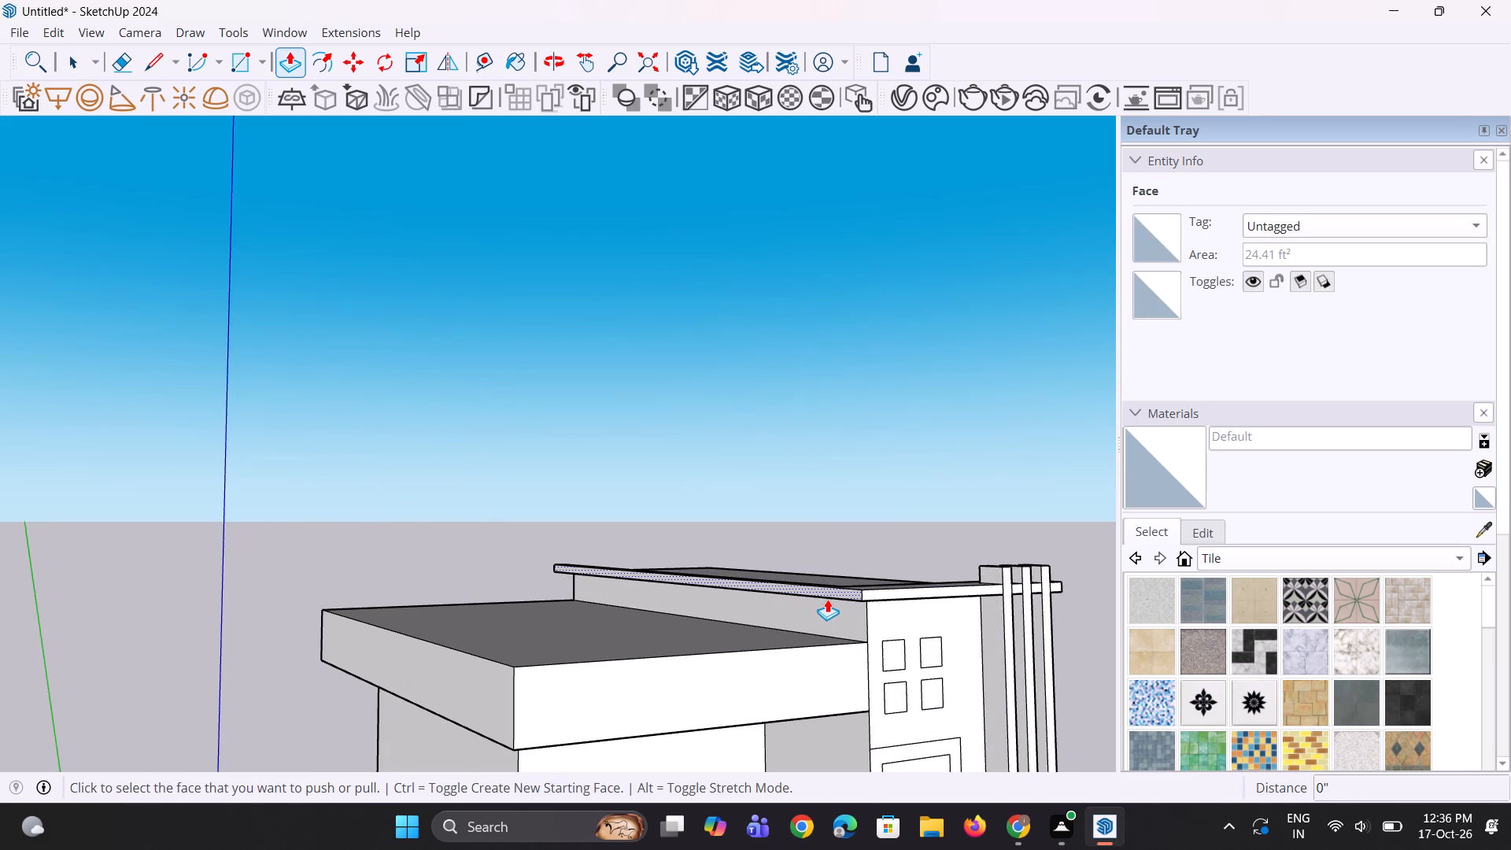
middle_drag(827, 599, 763, 611)
key(ctrl+z)
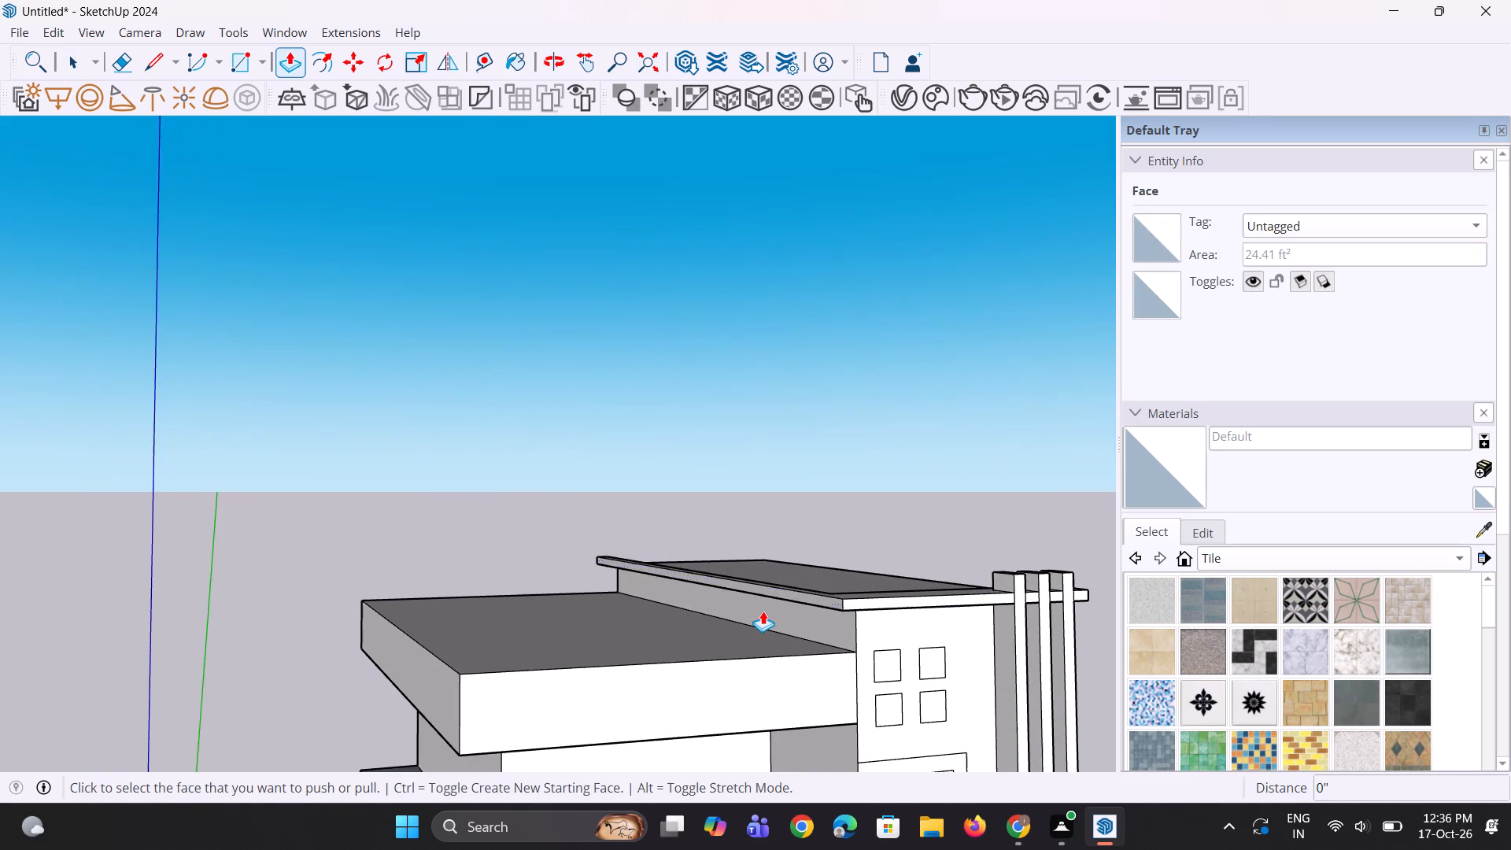
key(ctrl+z)
key(ctrl+z)
key(ctrl+z)
key(ctrl+z)
key(ctrl+z)
key(ctrl+z)
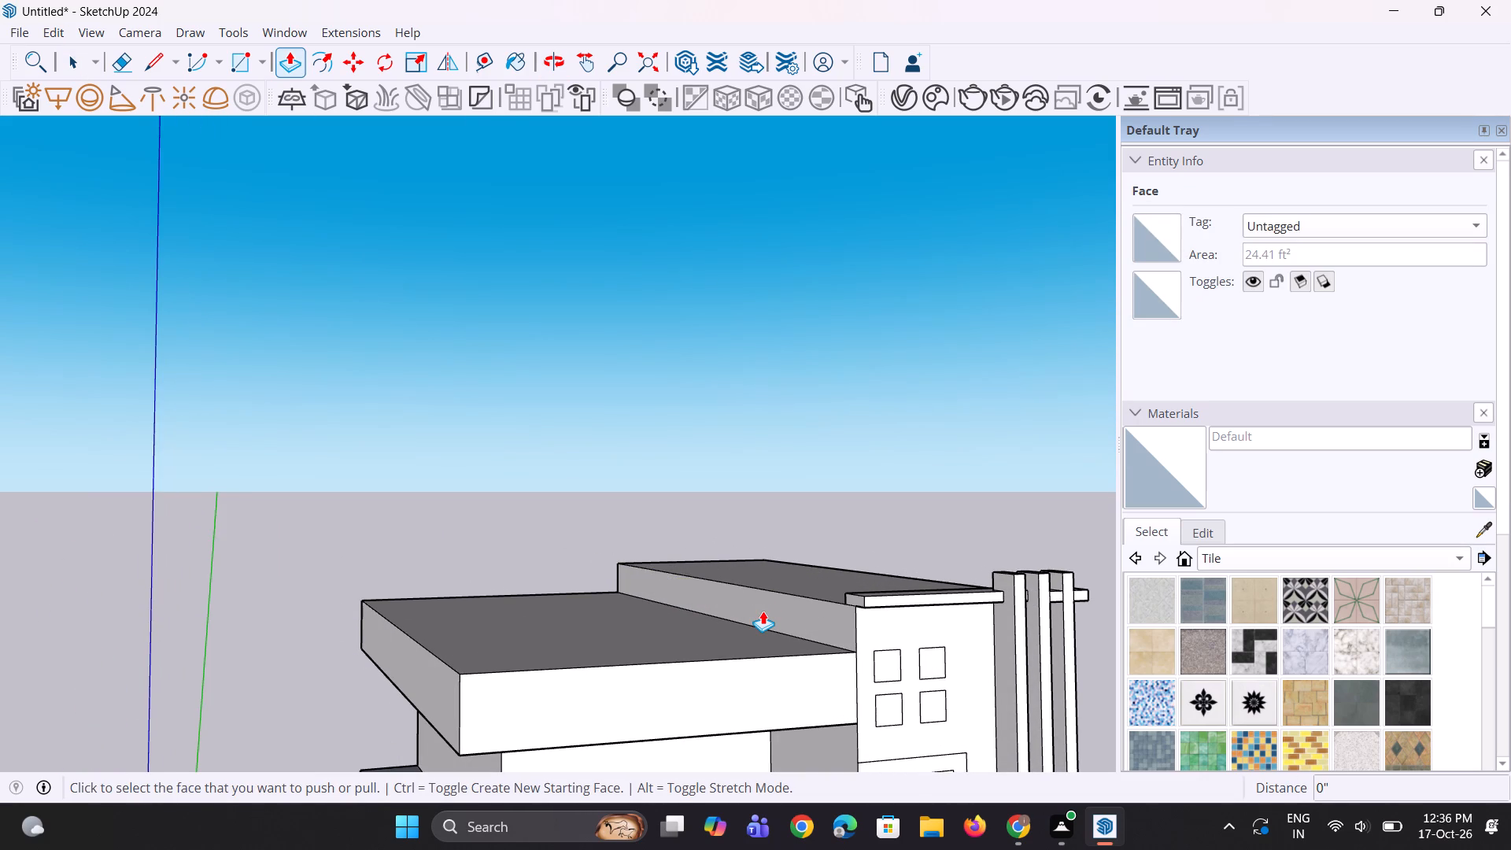
key(ctrl+z)
key(ctrl+z)
key(ctrl+z)
key(ctrl+z)
key(ctrl+z)
key(ctrl+z)
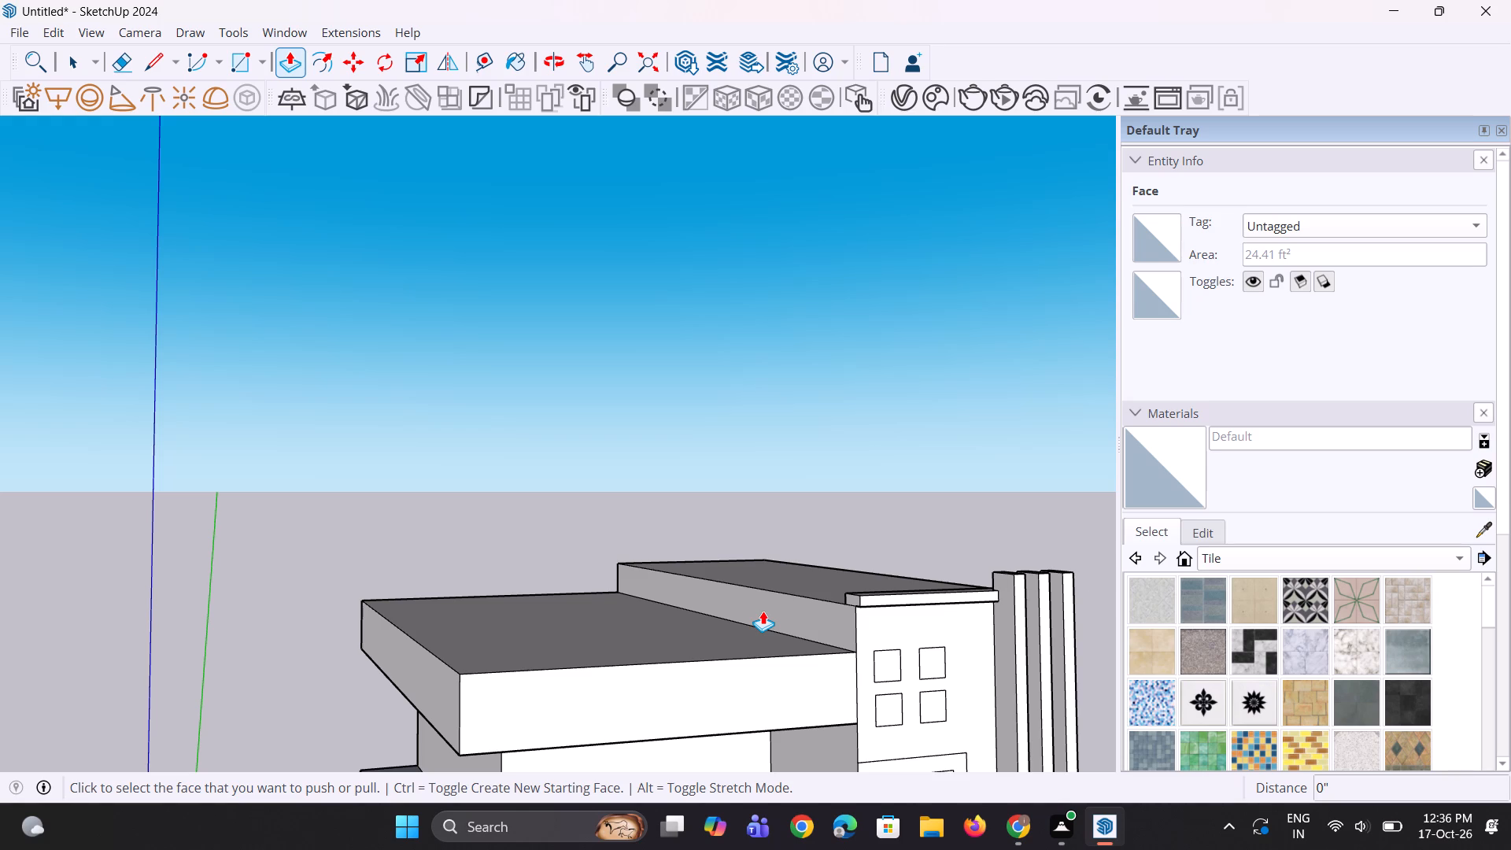
key(ctrl+z)
key(ctrl+z)
key(ctrl+z)
key(ctrl+z)
key(ctrl+z)
key(ctrl+z)
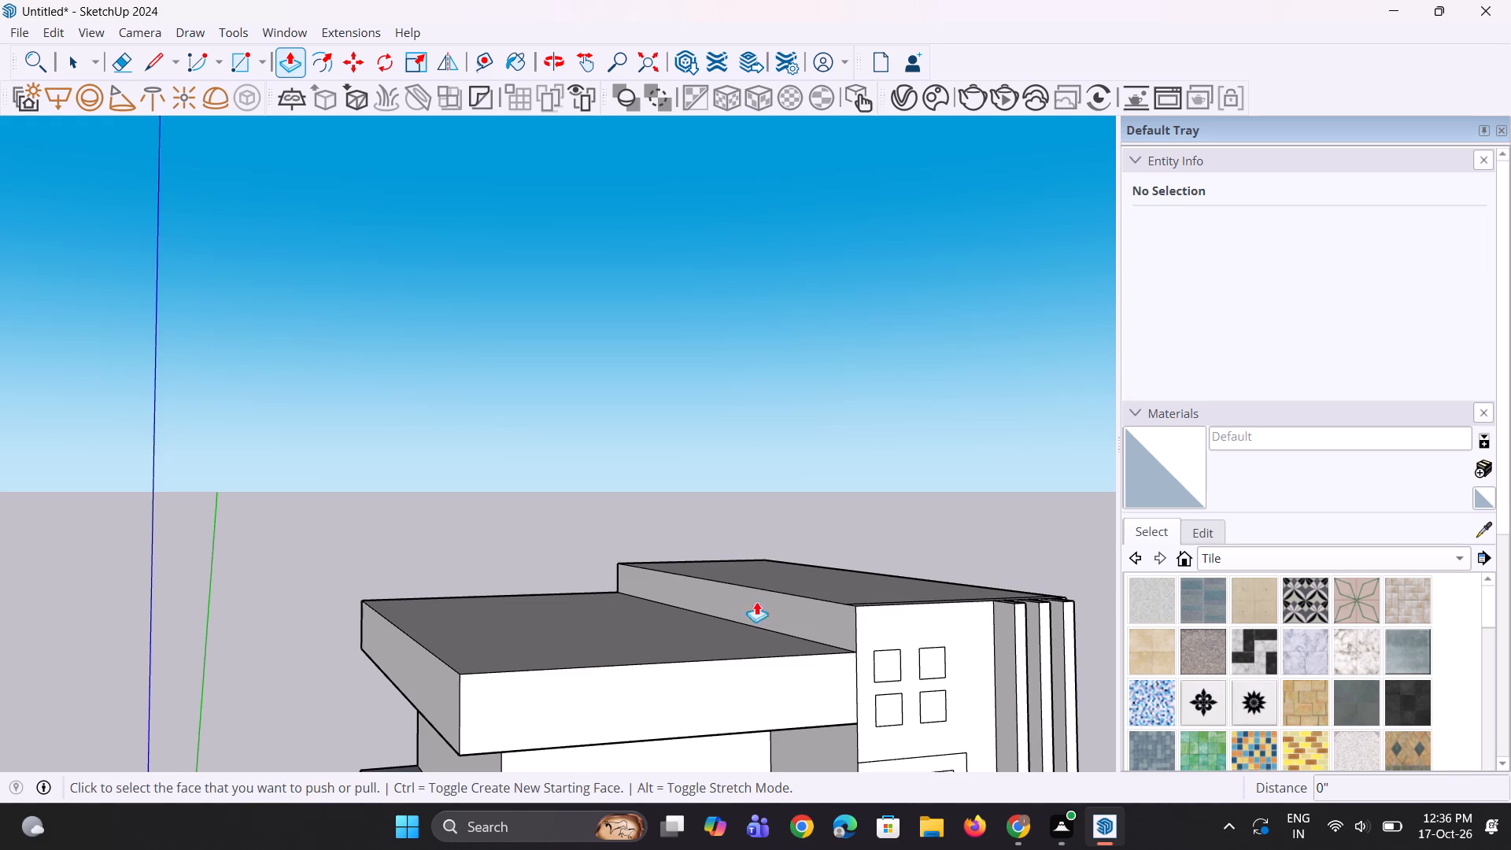
Push/Pull the bay's main roof face up about 2 ft and raise the narrow front strip by the same distance.
scroll(741, 589, up, 1)
scroll(726, 551, down, 8)
middle_drag(824, 576, 833, 732)
scroll(788, 612, up, 2)
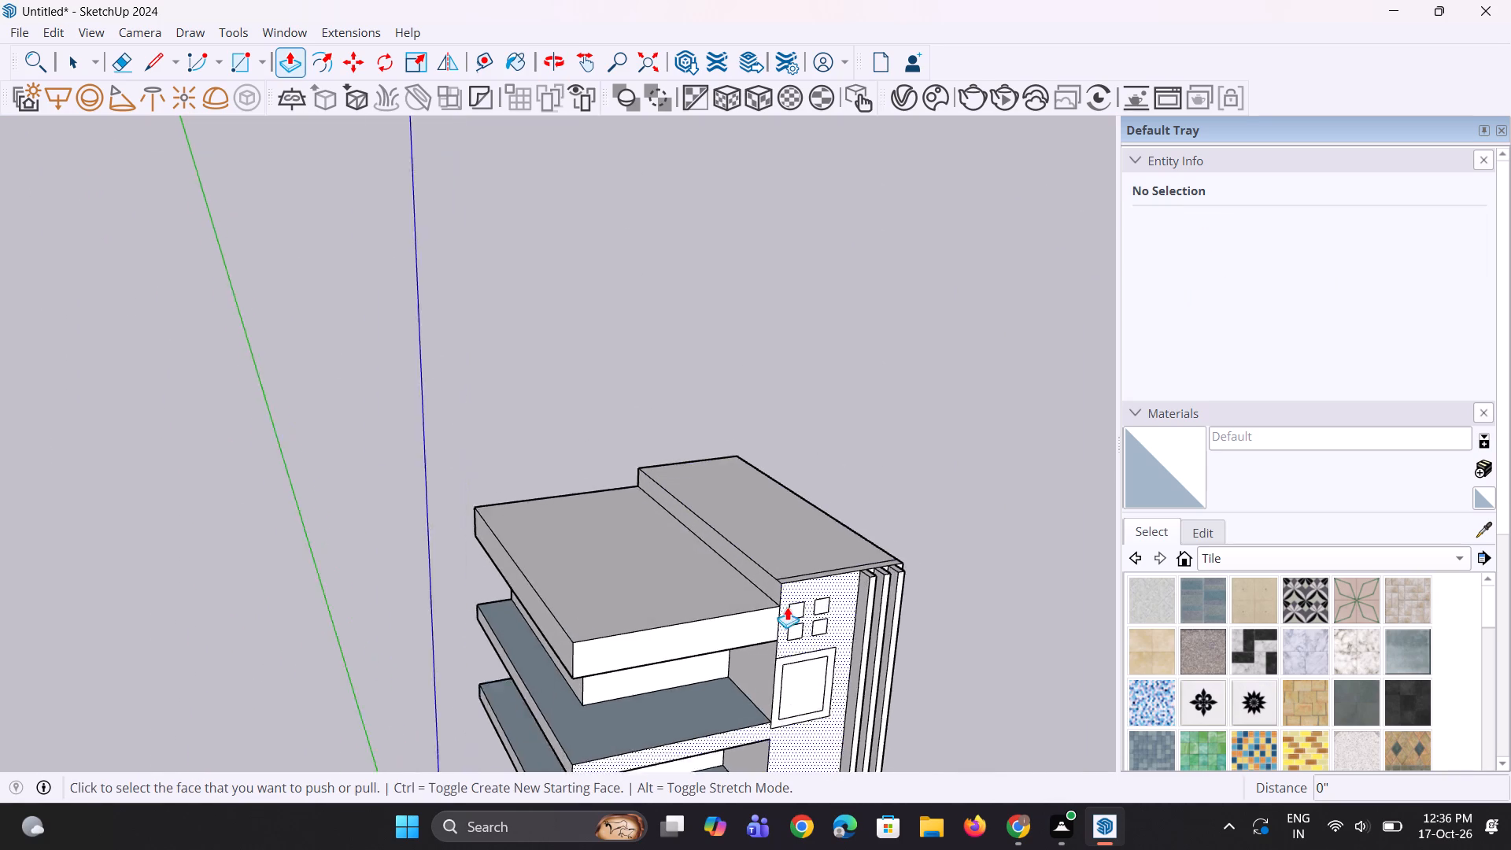
scroll(787, 607, up, 11)
click(821, 537)
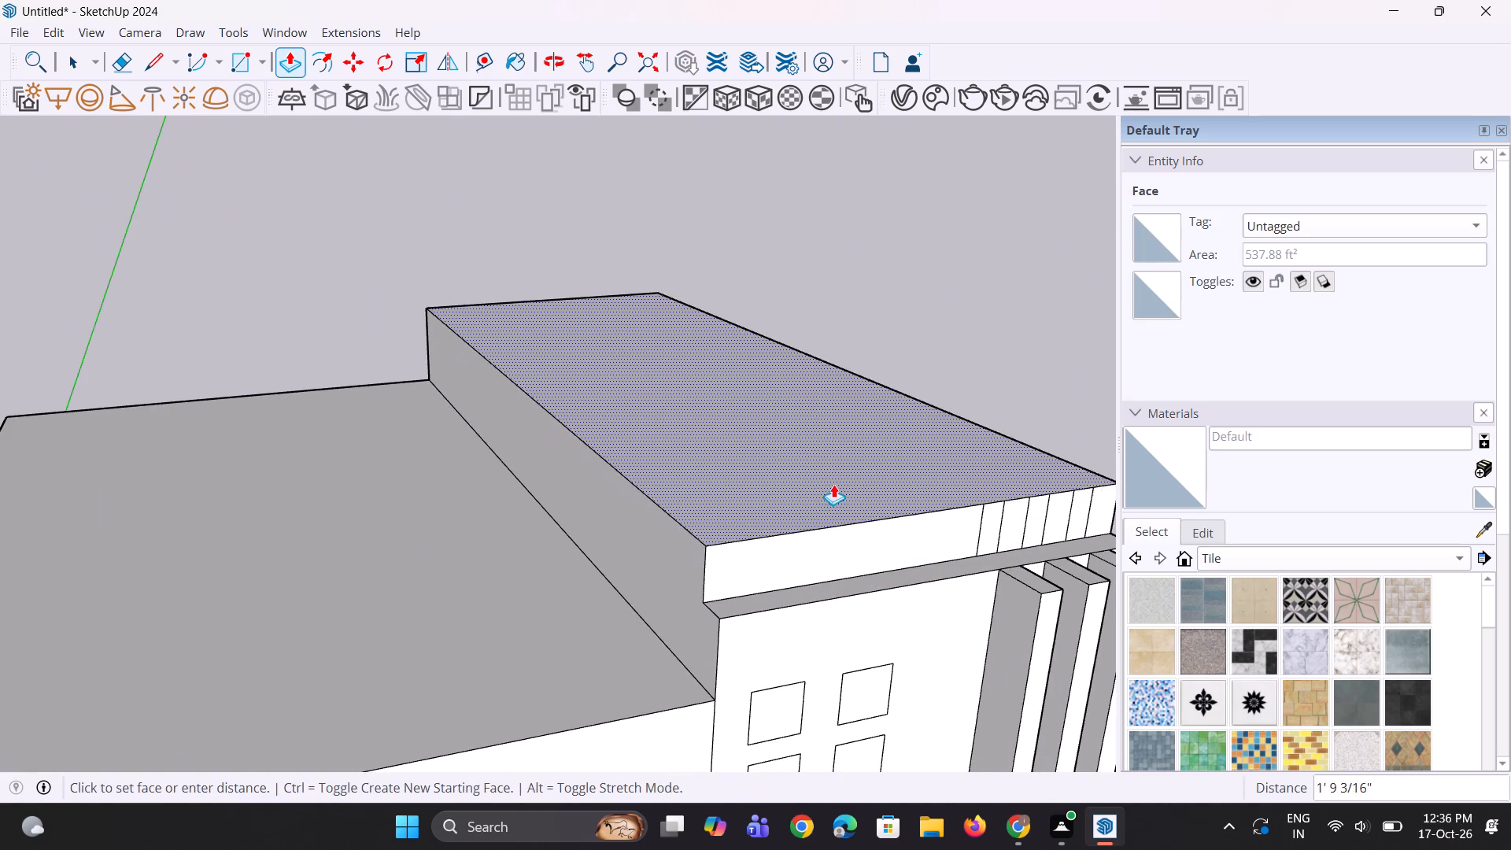
click(837, 475)
double_click(813, 594)
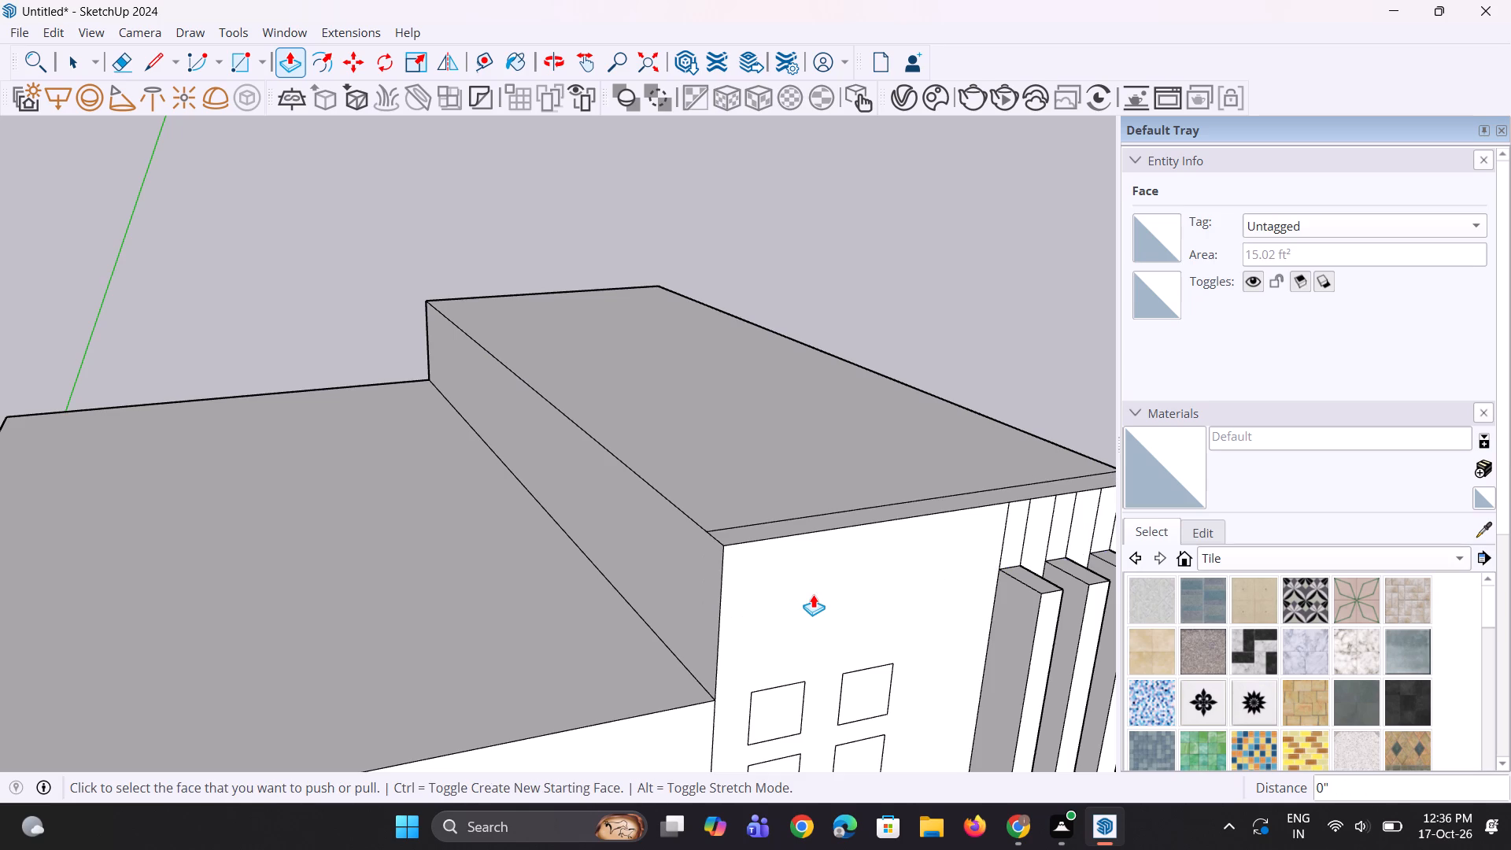
Draw a rectangle about 1' 1 5/16" by 14' 2 7/8" on the bay's side wall, ending at the front corner edge's midpoint.
scroll(813, 594, down, 10)
middle_drag(504, 632, 604, 532)
scroll(604, 532, down, 1)
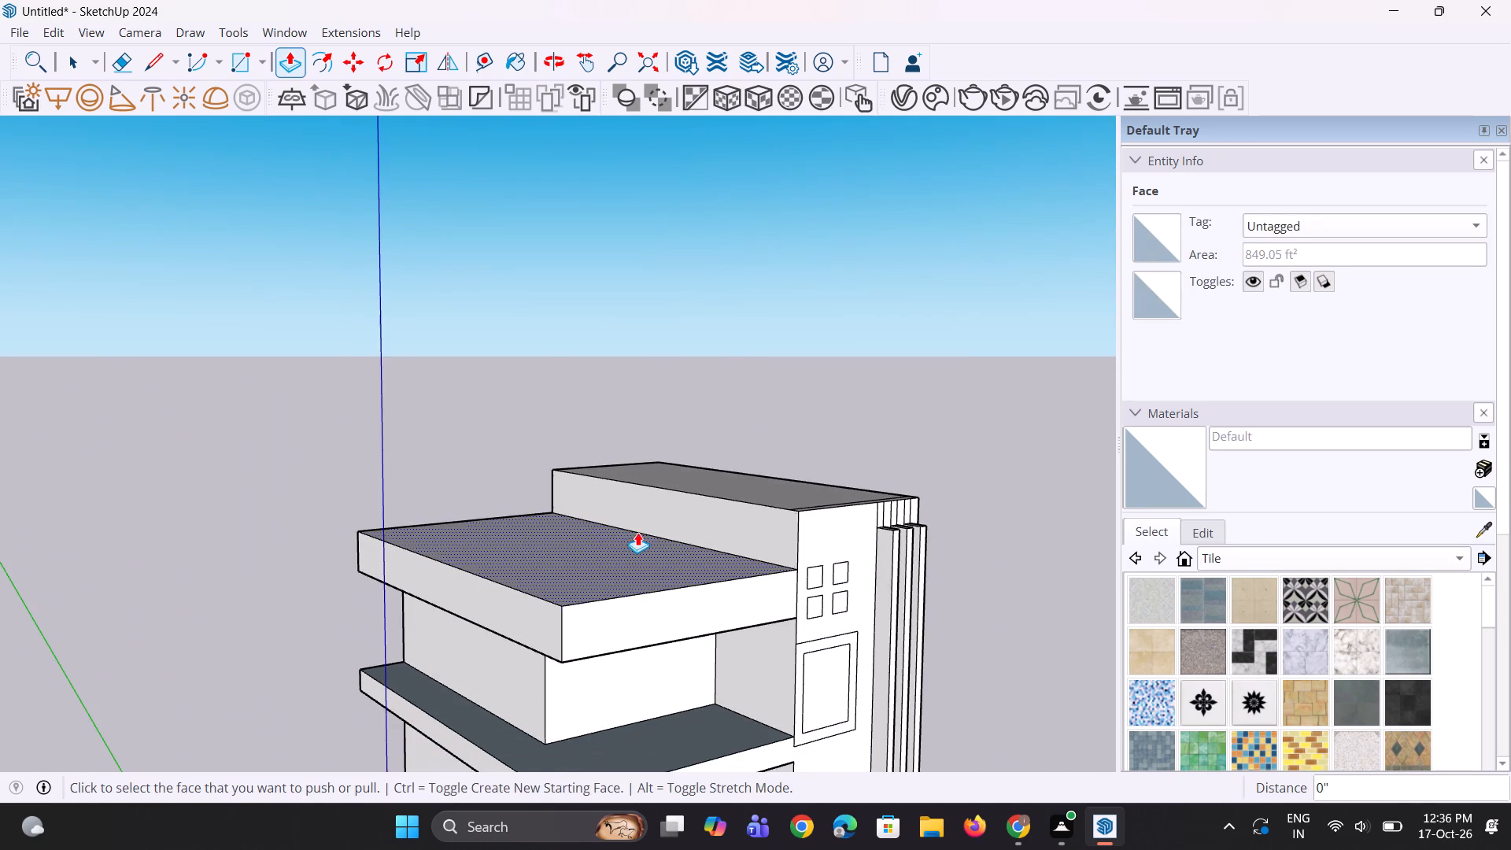
scroll(650, 529, up, 1)
key(r)
scroll(668, 522, up, 2)
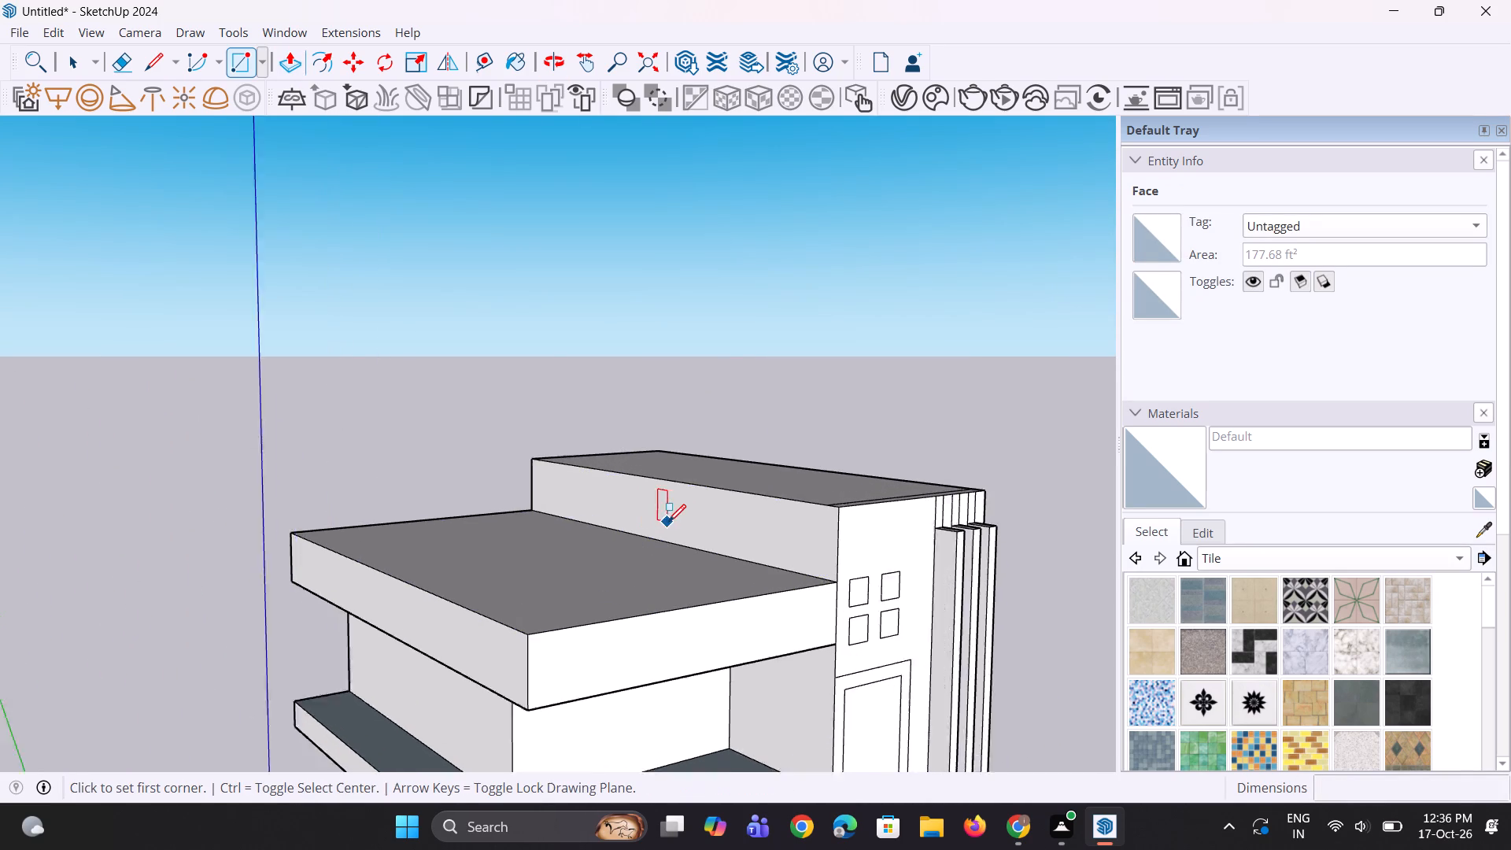
click(694, 500)
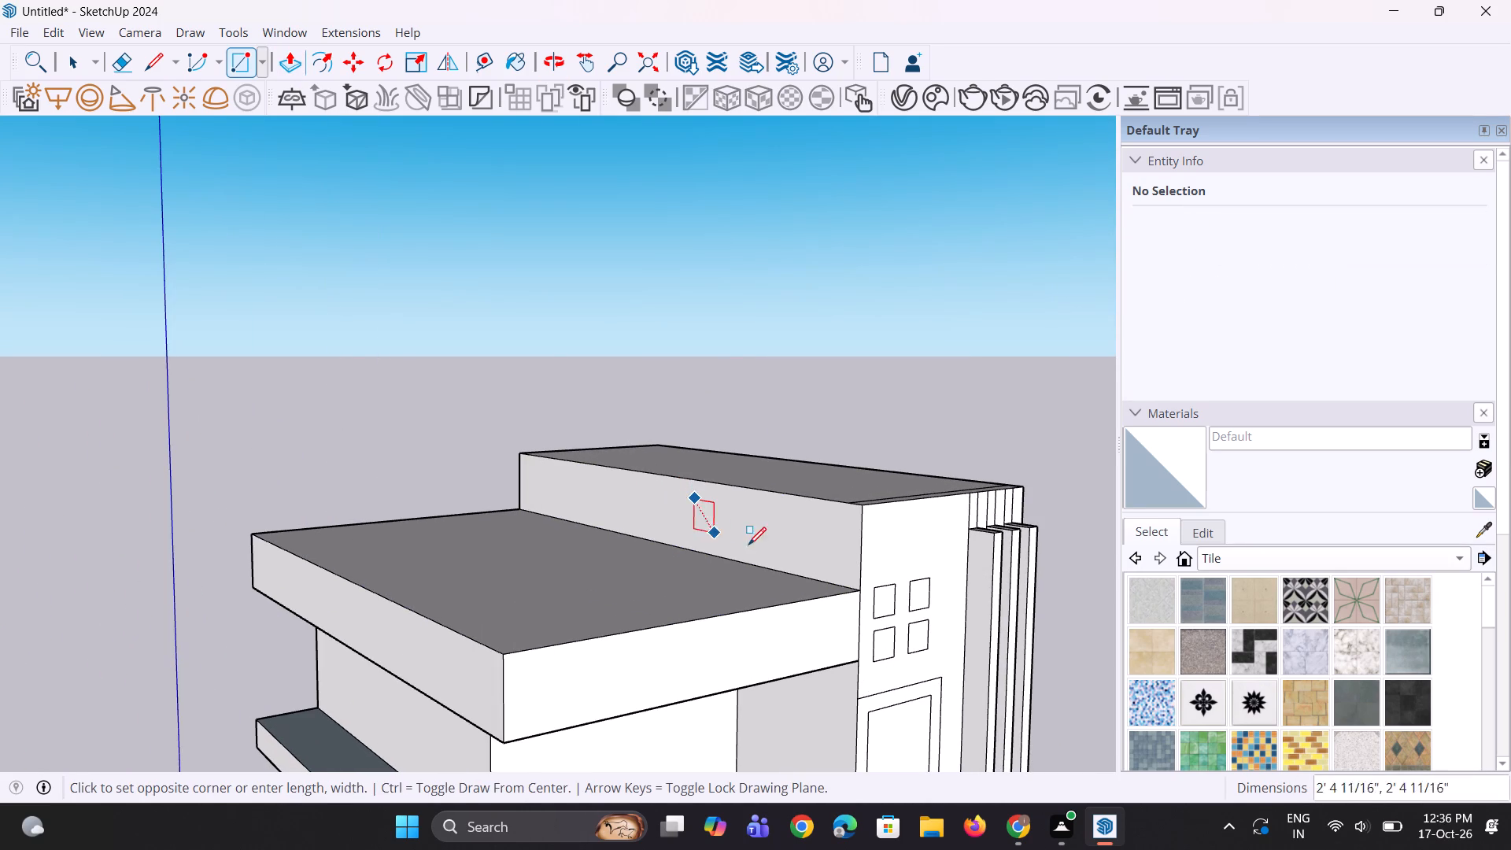
click(859, 545)
Push/Pull the side-wall rectangle about 22' 11 3/8" outward over the lower roof, to the roof slab's outer edge.
middle_drag(808, 616, 784, 615)
key(p)
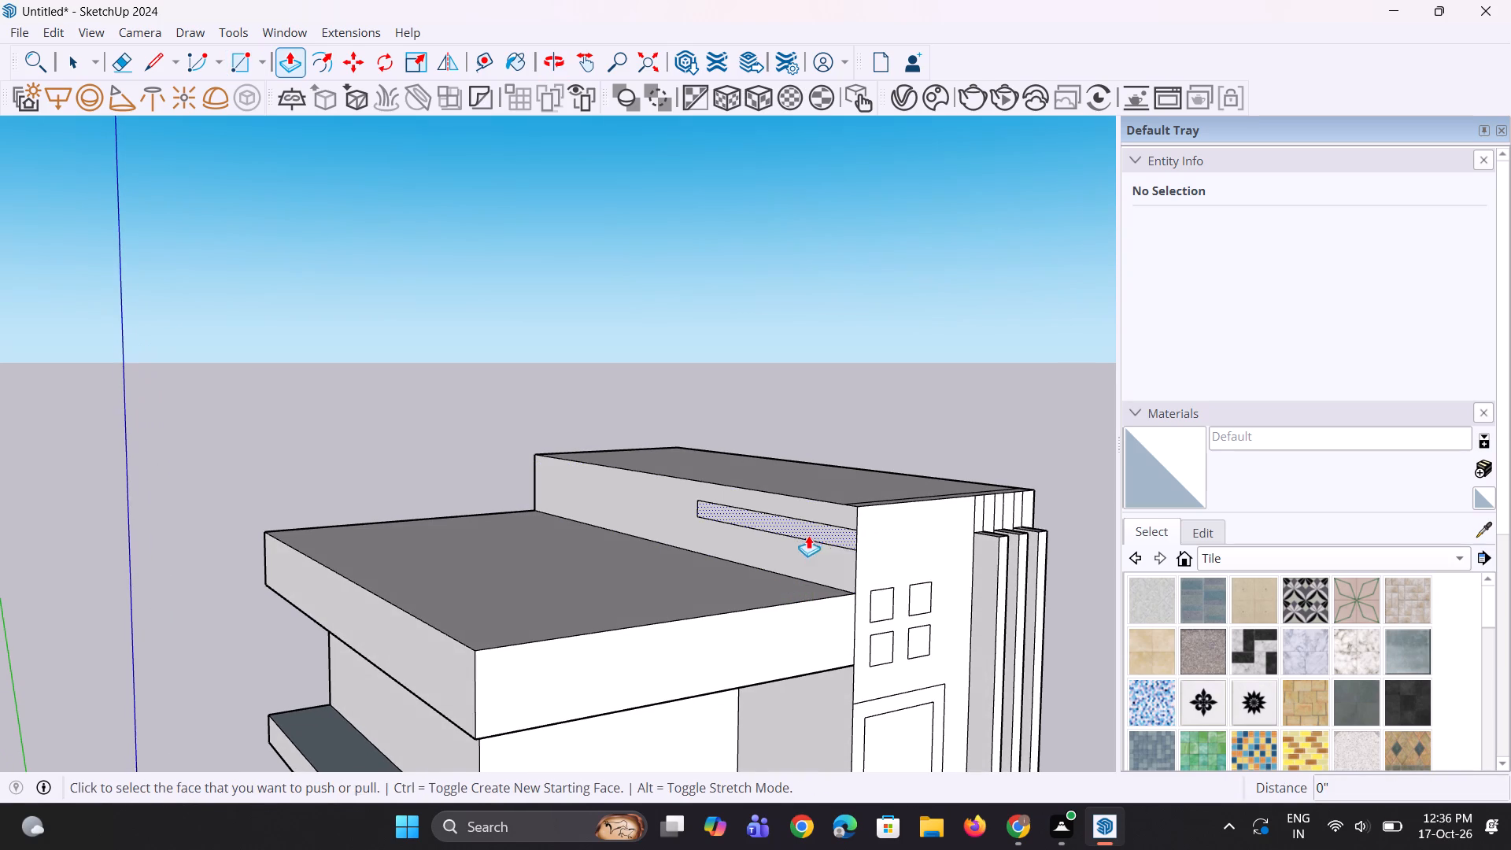
click(810, 532)
scroll(759, 560, down, 3)
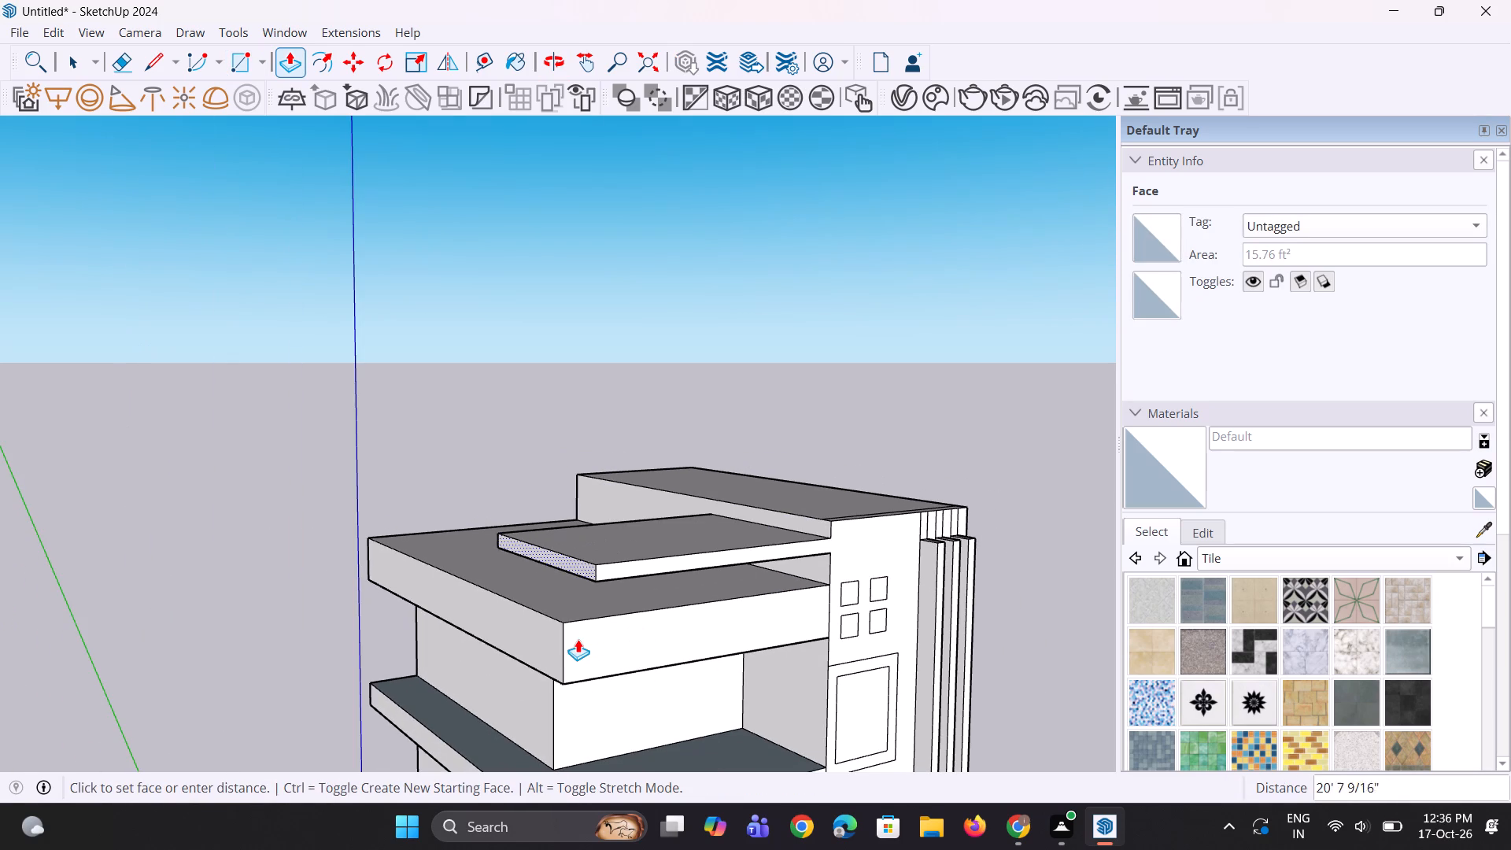
click(566, 648)
middle_drag(572, 643, 478, 597)
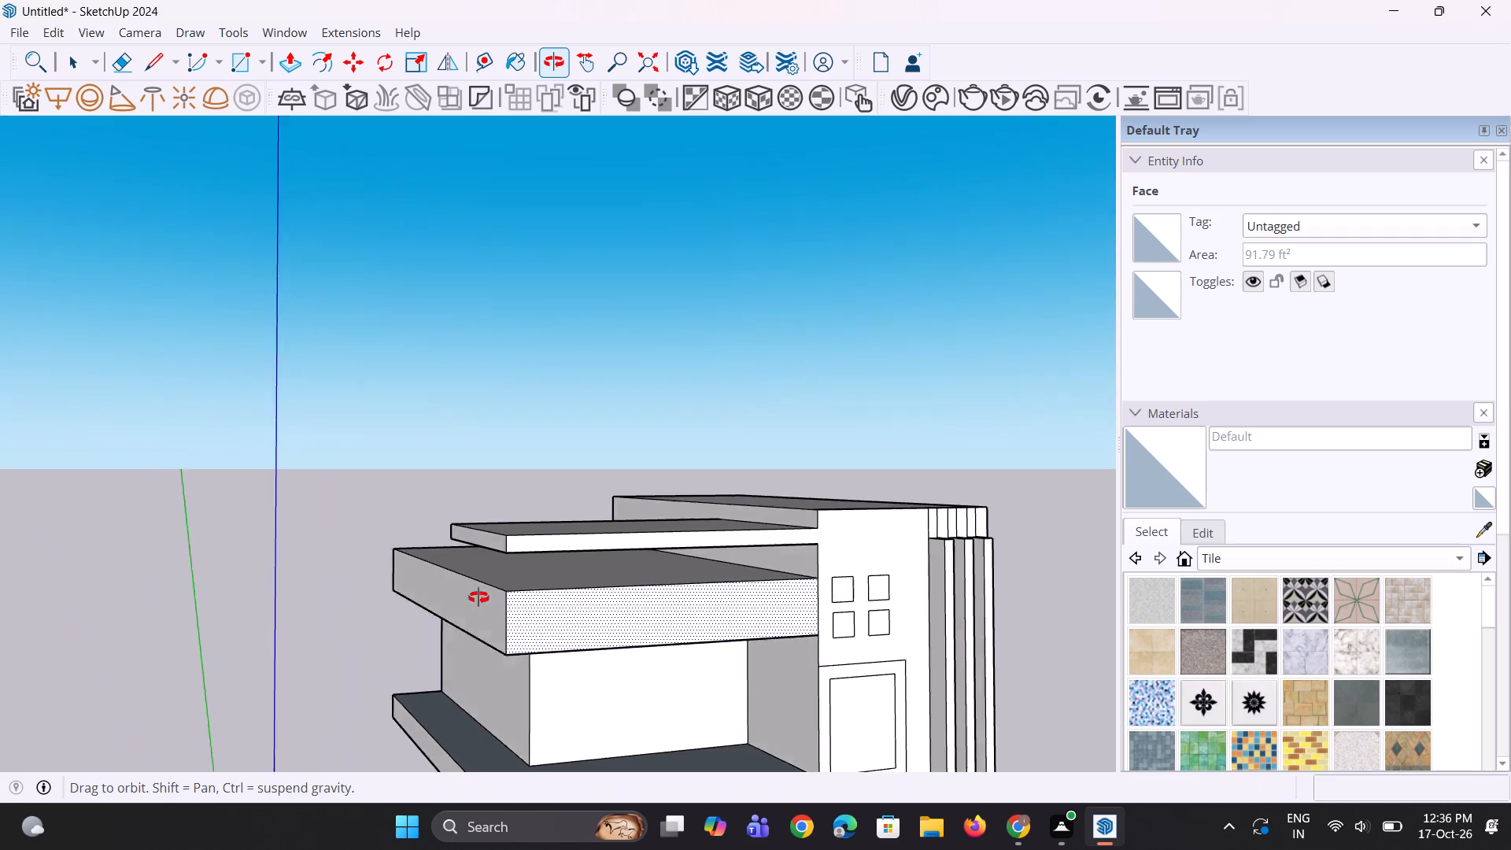
middle_drag(478, 597, 482, 580)
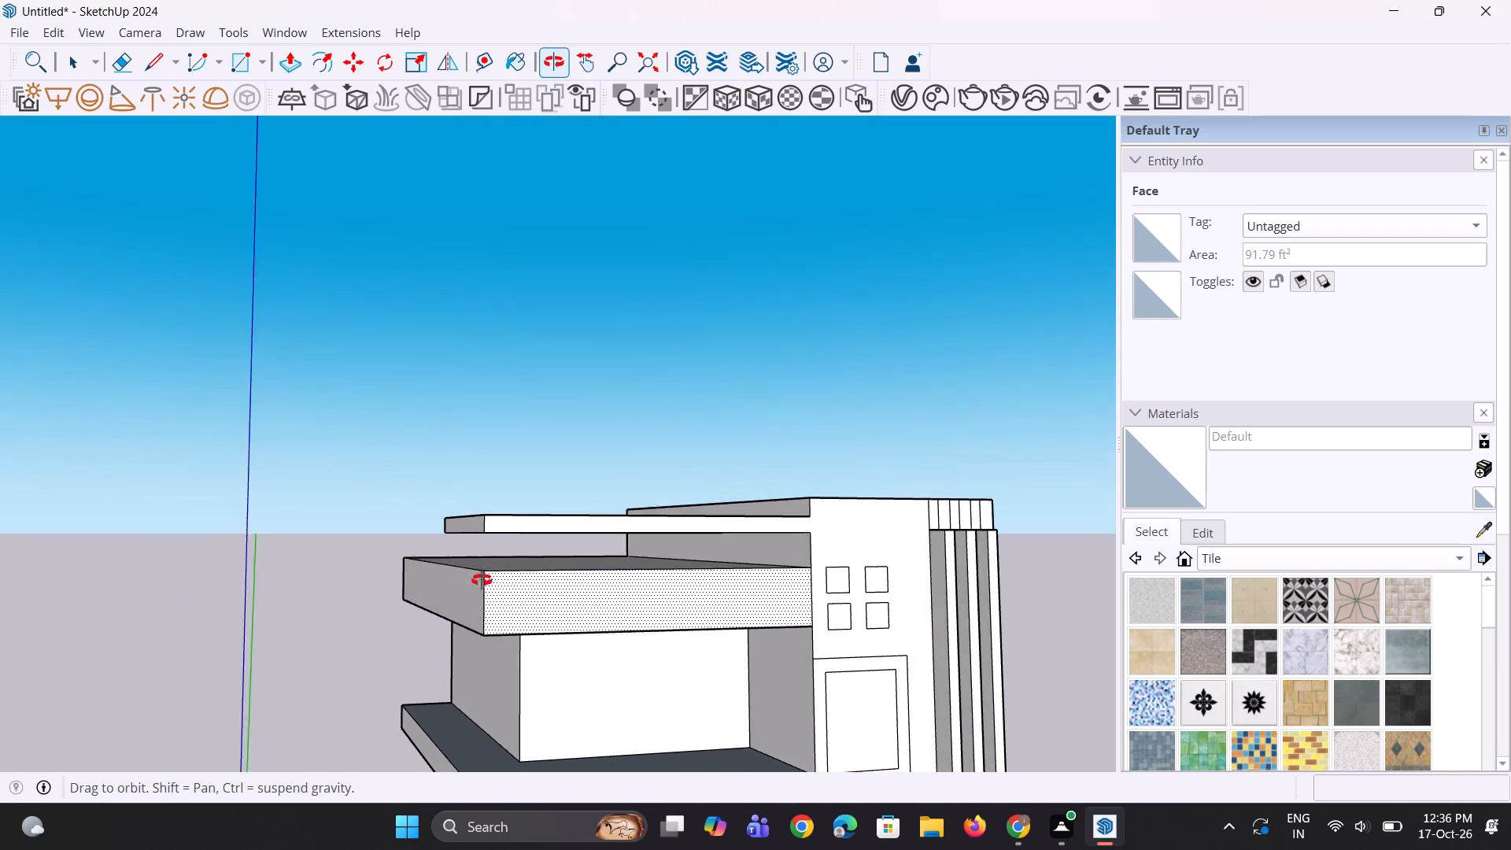
middle_drag(482, 580, 485, 582)
scroll(490, 581, down, 5)
middle_drag(680, 627, 628, 623)
Push/Pull the tops of all three front fins up 2' 2 7/16" to meet the raised bay roof.
scroll(735, 548, up, 6)
middle_drag(783, 555, 785, 729)
scroll(793, 595, up, 2)
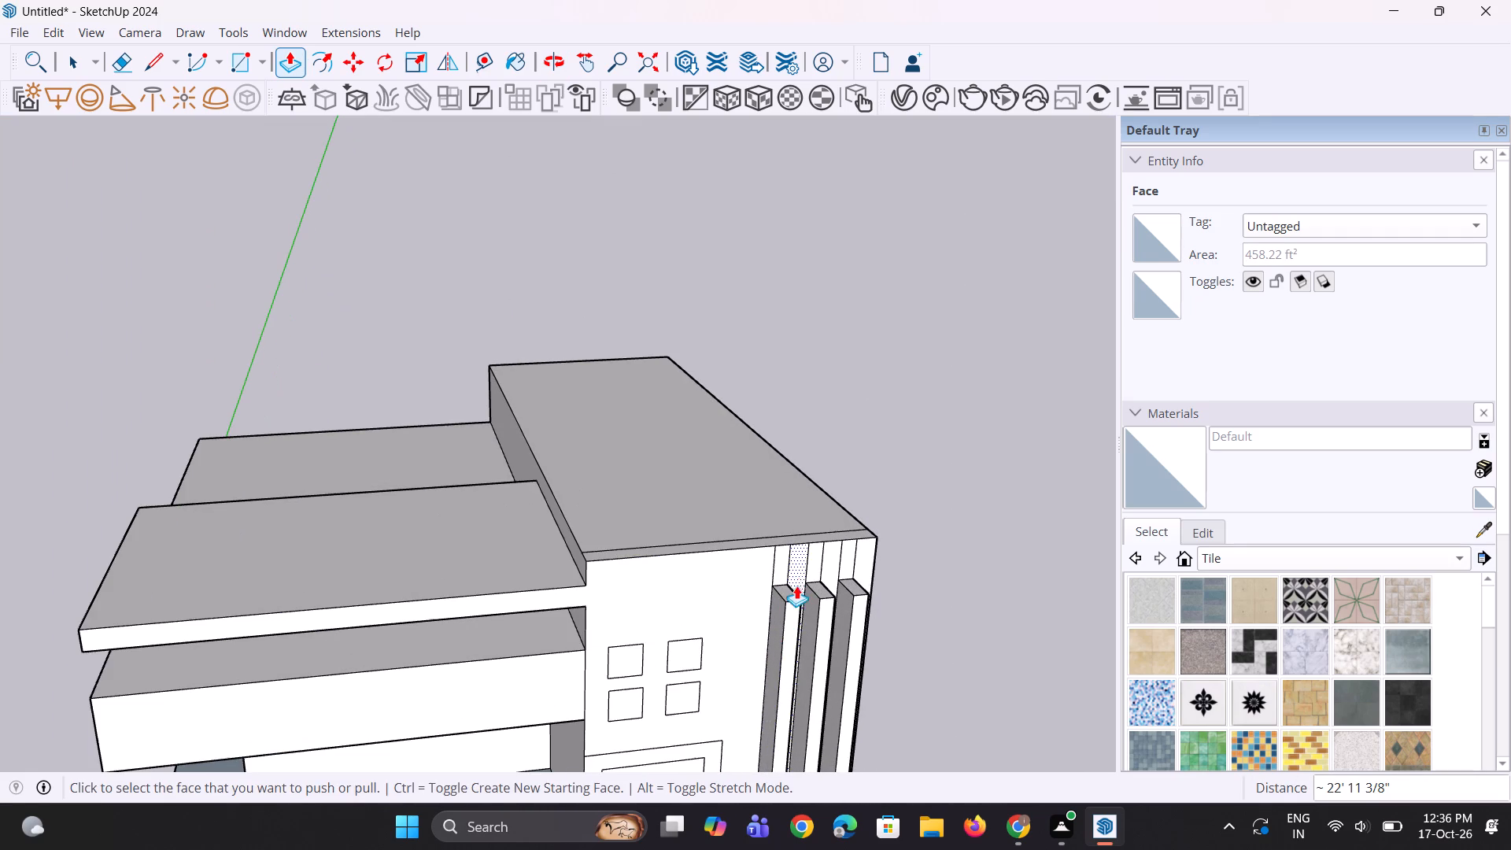
click(793, 594)
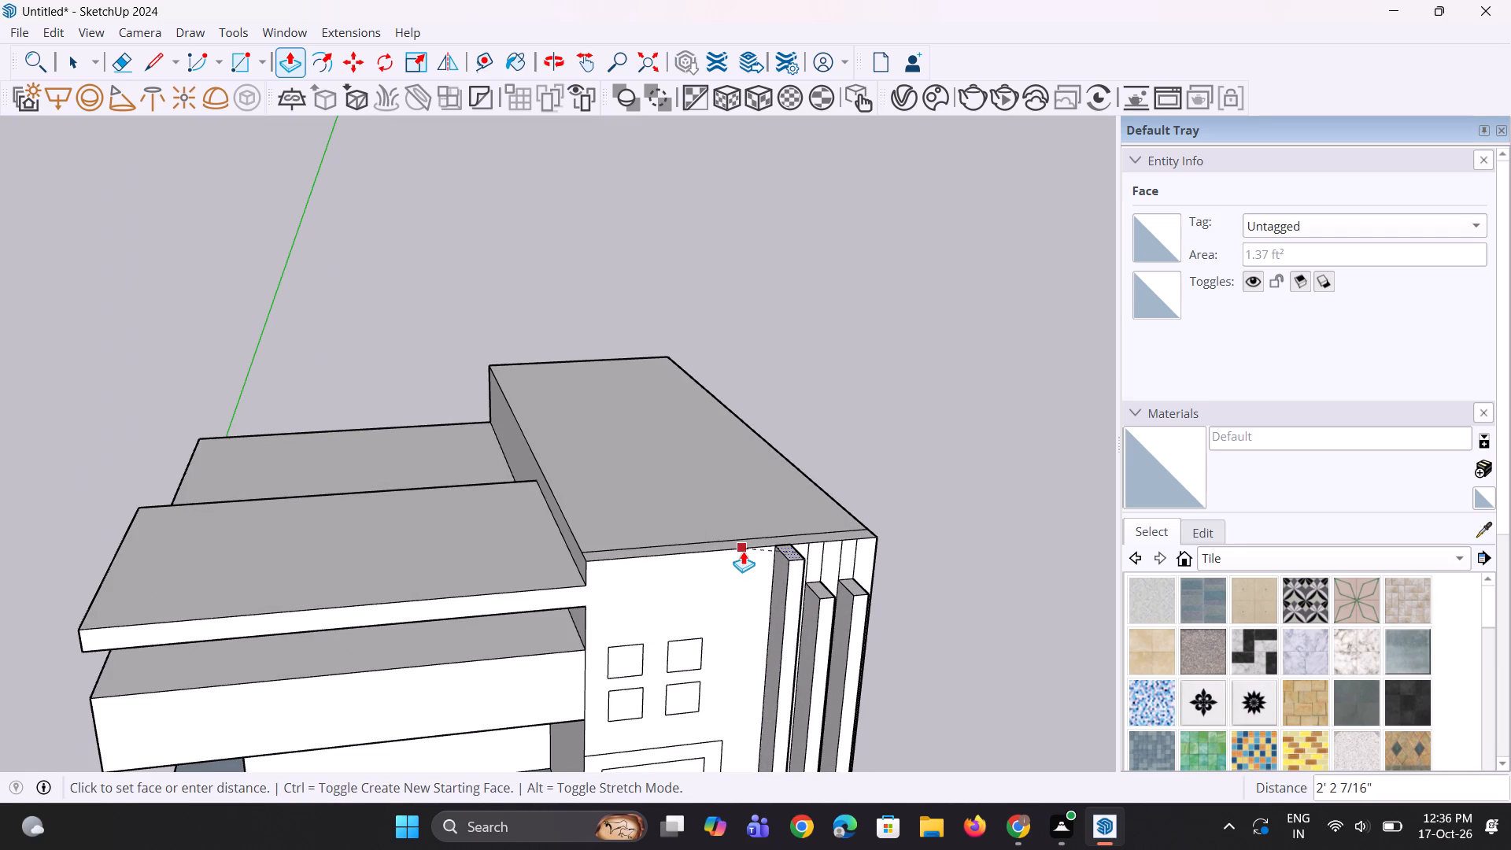
click(743, 551)
scroll(833, 576, up, 2)
double_click(822, 597)
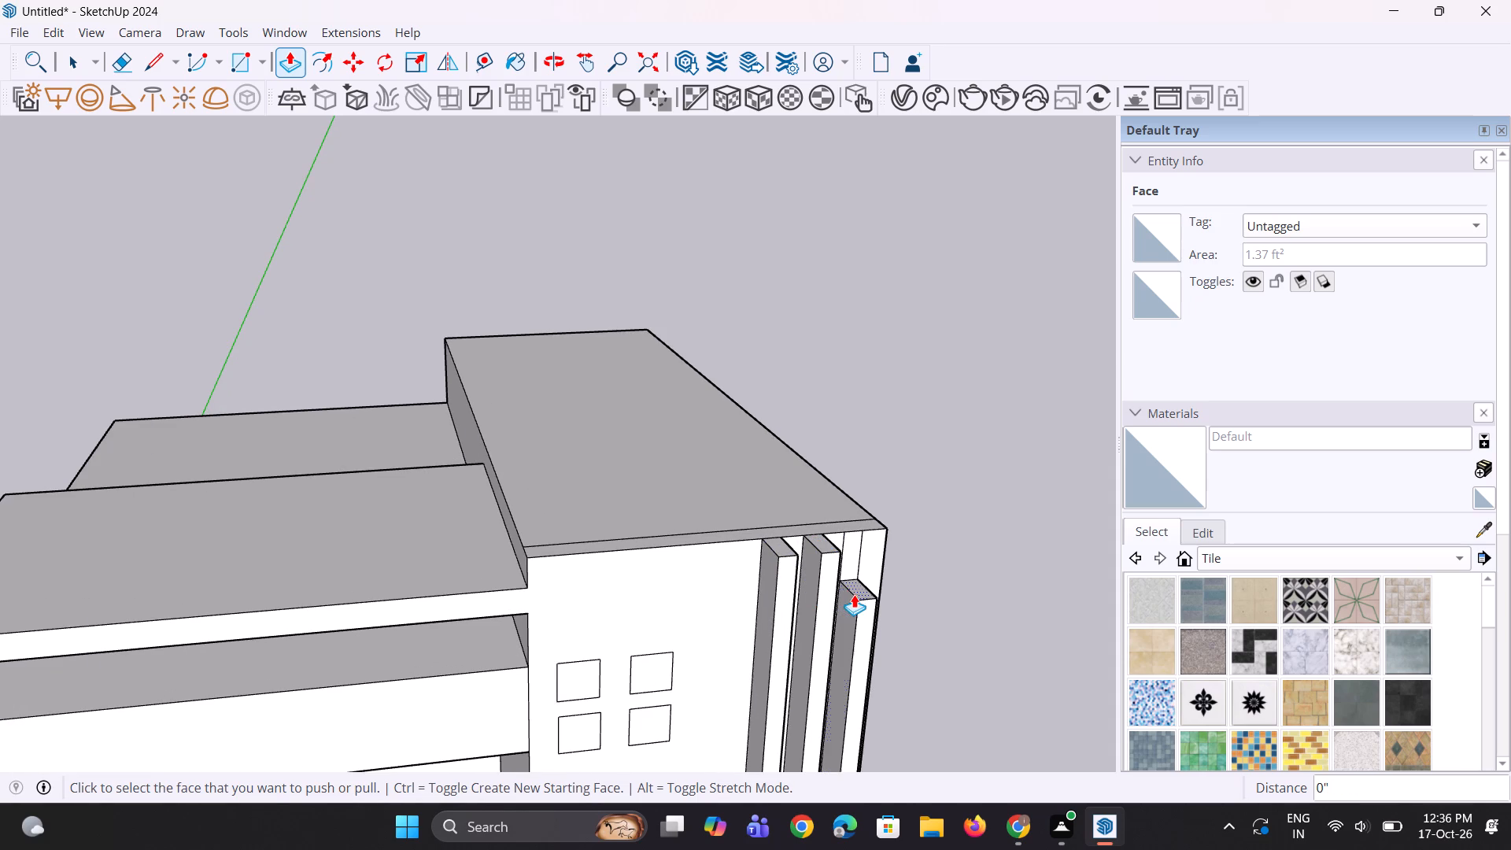
double_click(855, 594)
Push/Pull the narrow strip along the bay roof's front edge up about 6 1/8" as a parapet.
middle_drag(727, 567, 738, 627)
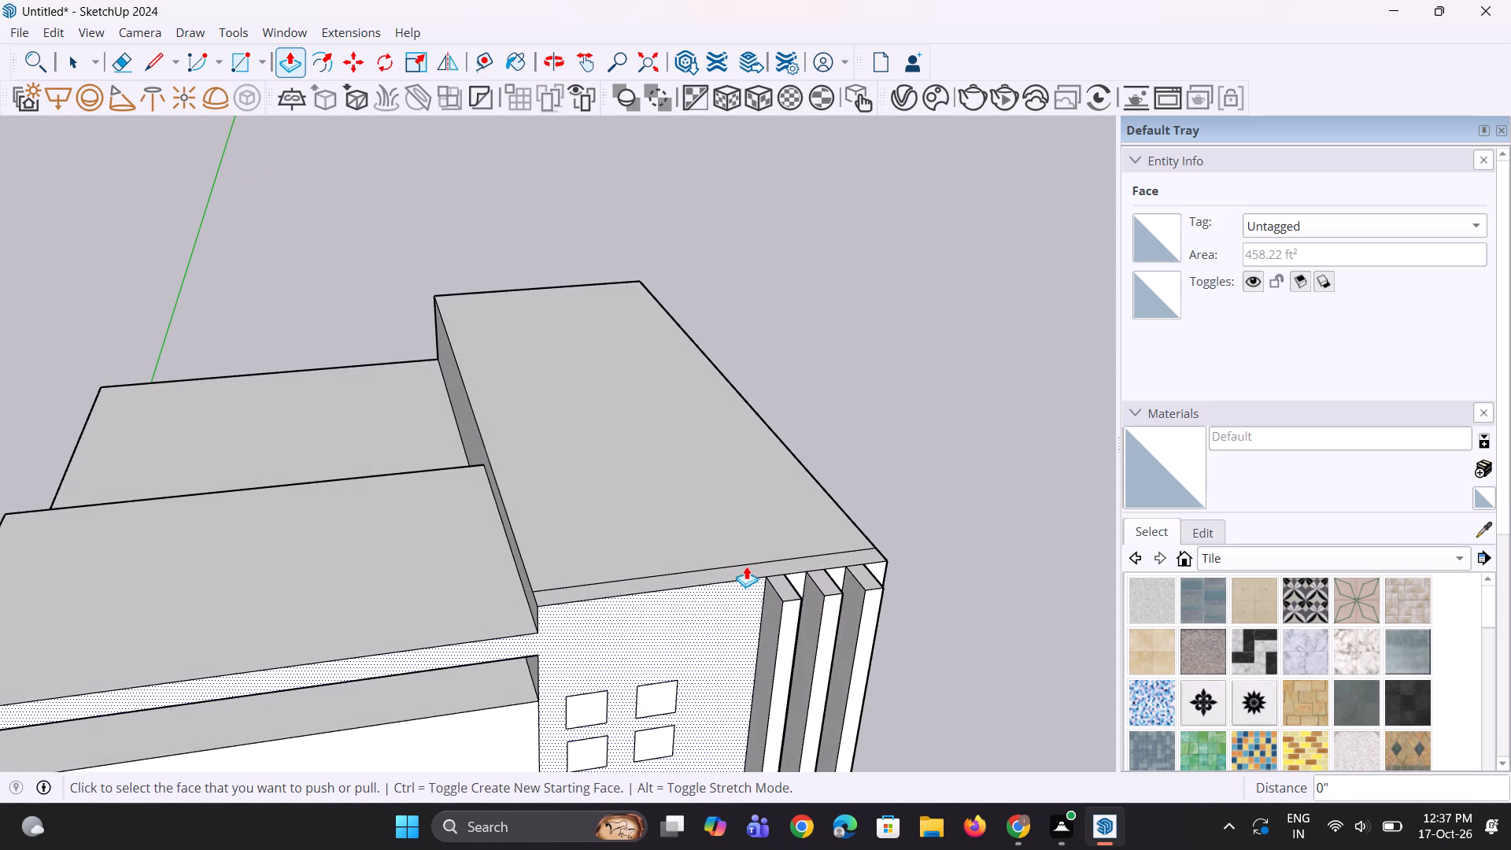
click(746, 566)
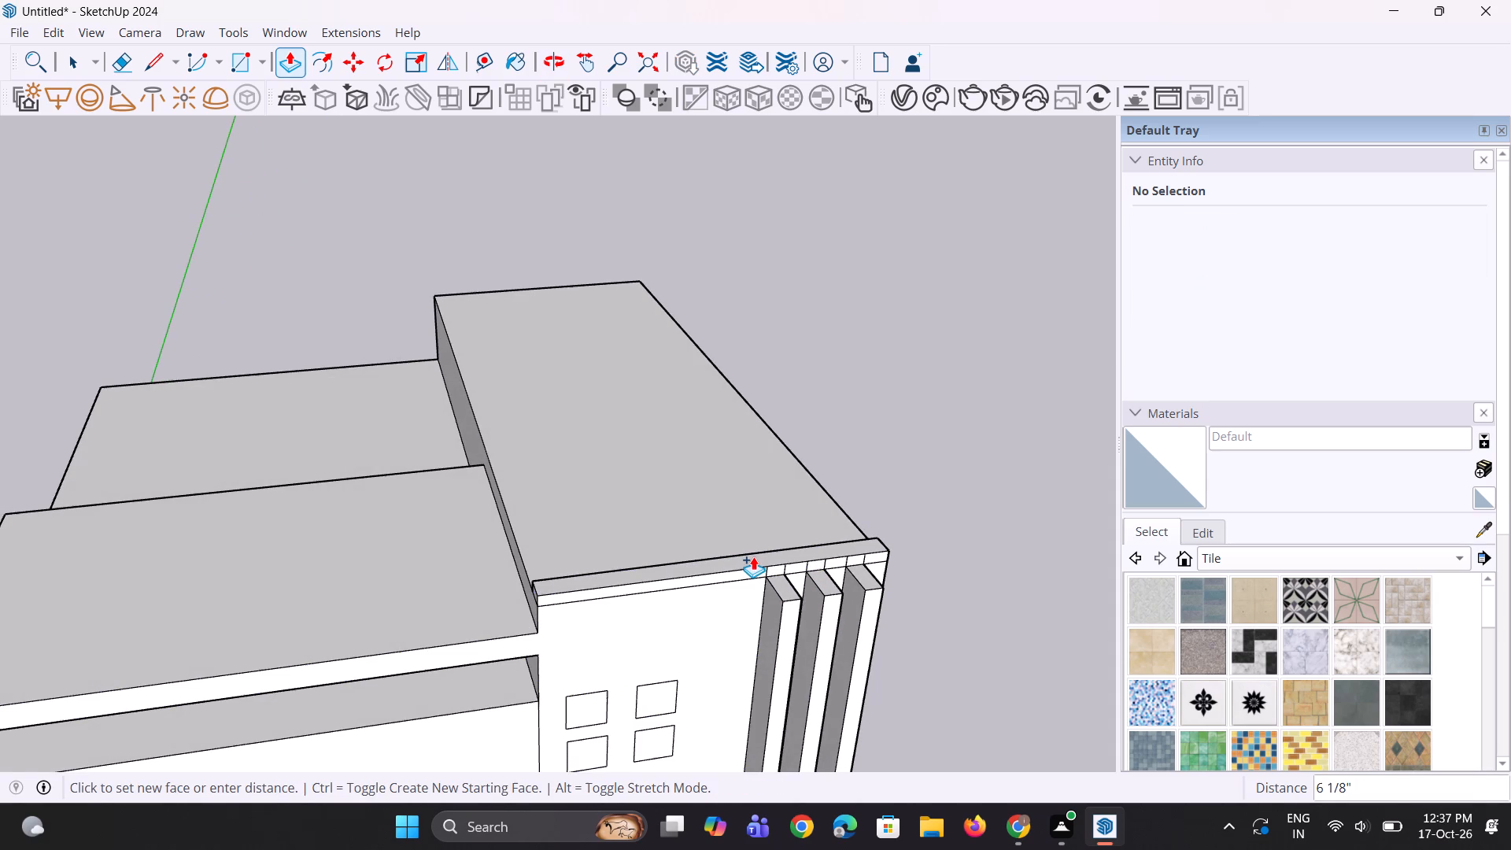
click(753, 556)
Push/Pull the parapet's long front face above the small squares 1' 8 3/4" outward.
scroll(699, 589, up, 3)
click(705, 579)
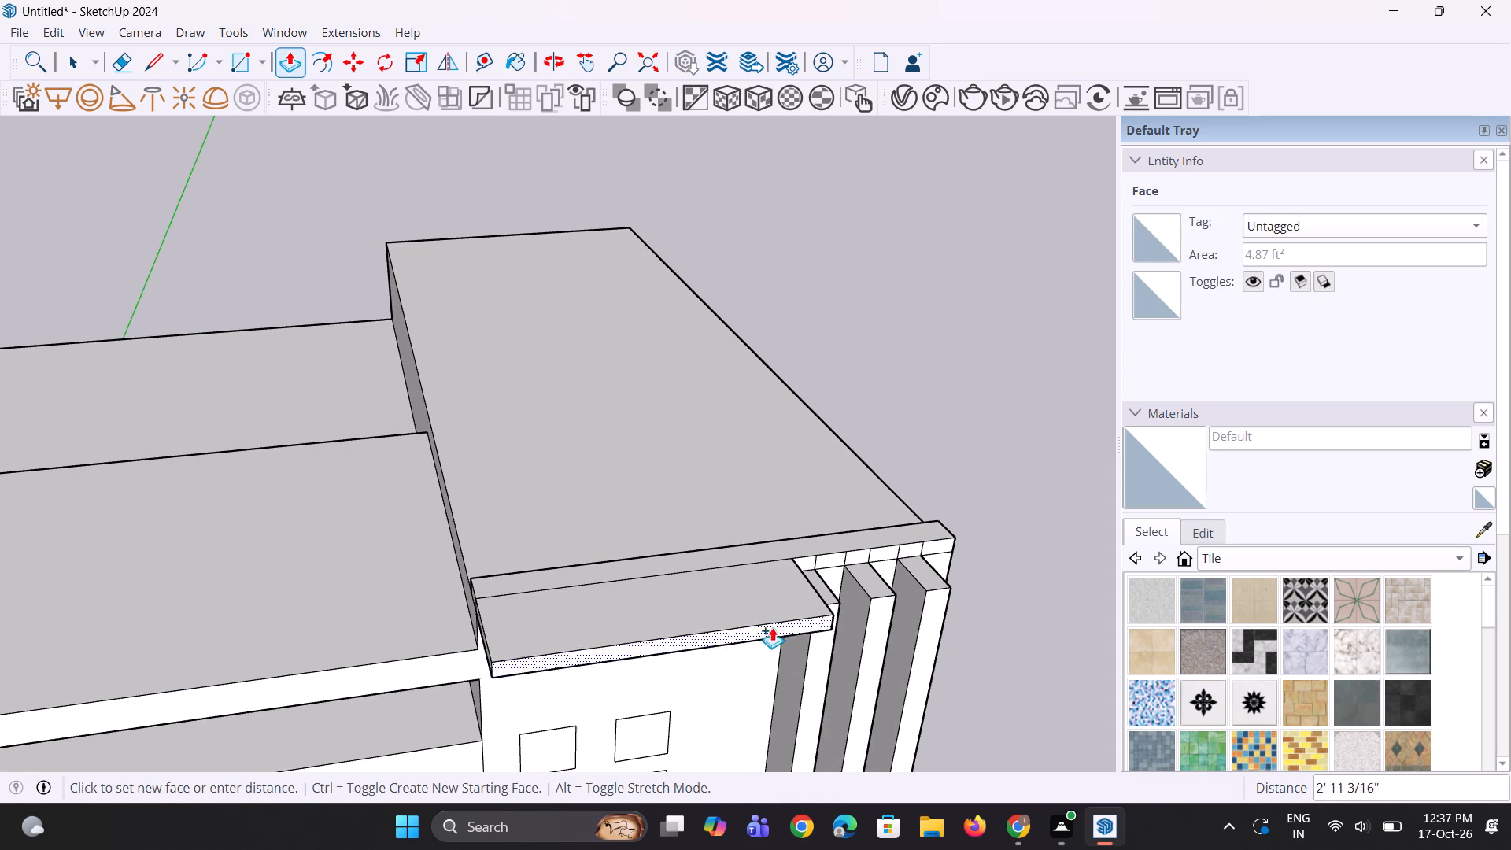
middle_drag(789, 616, 455, 524)
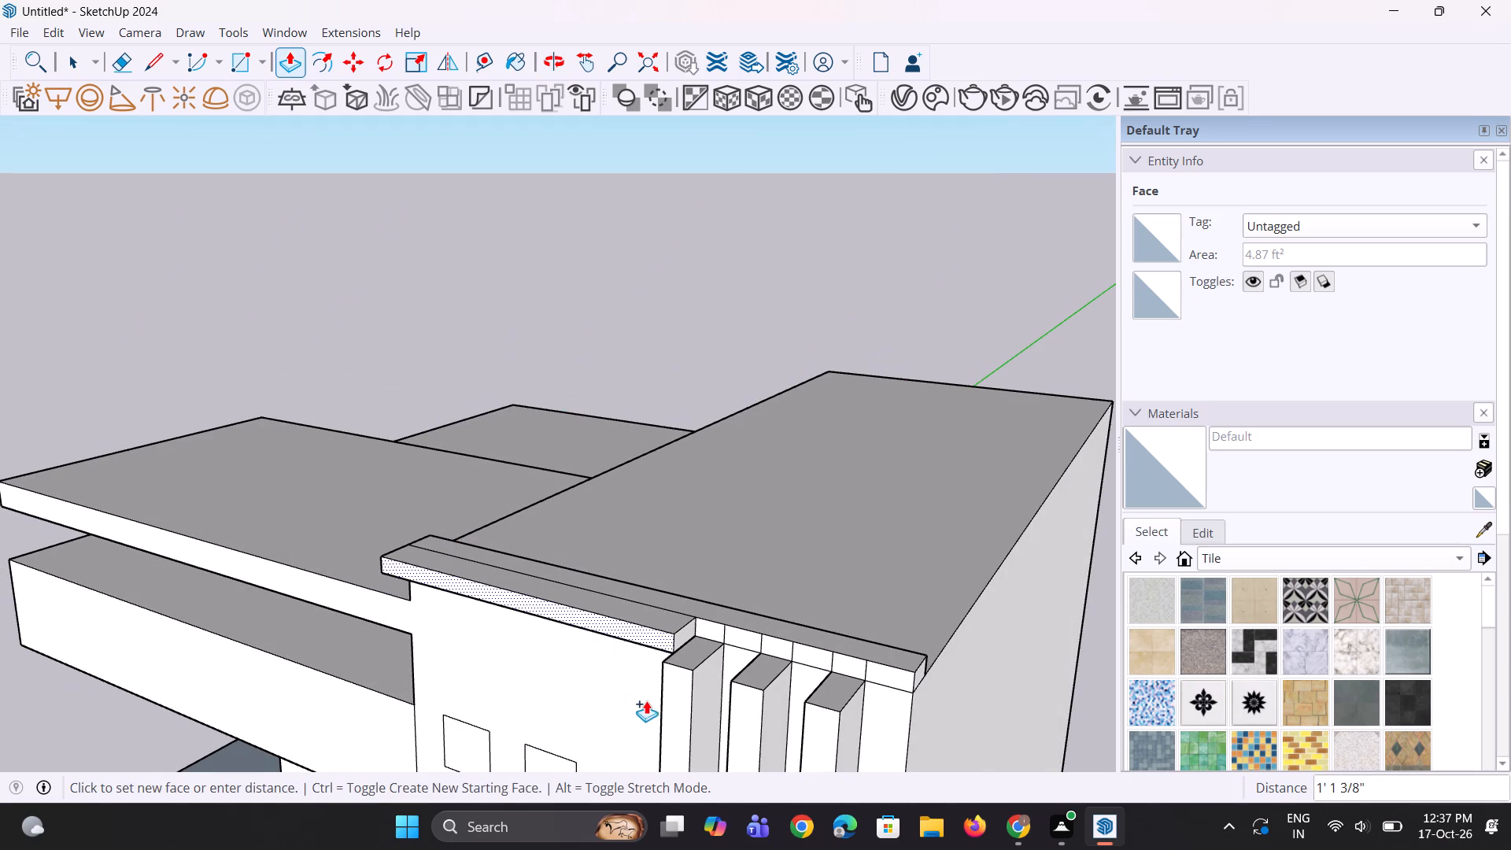
click(673, 704)
scroll(730, 642, up, 2)
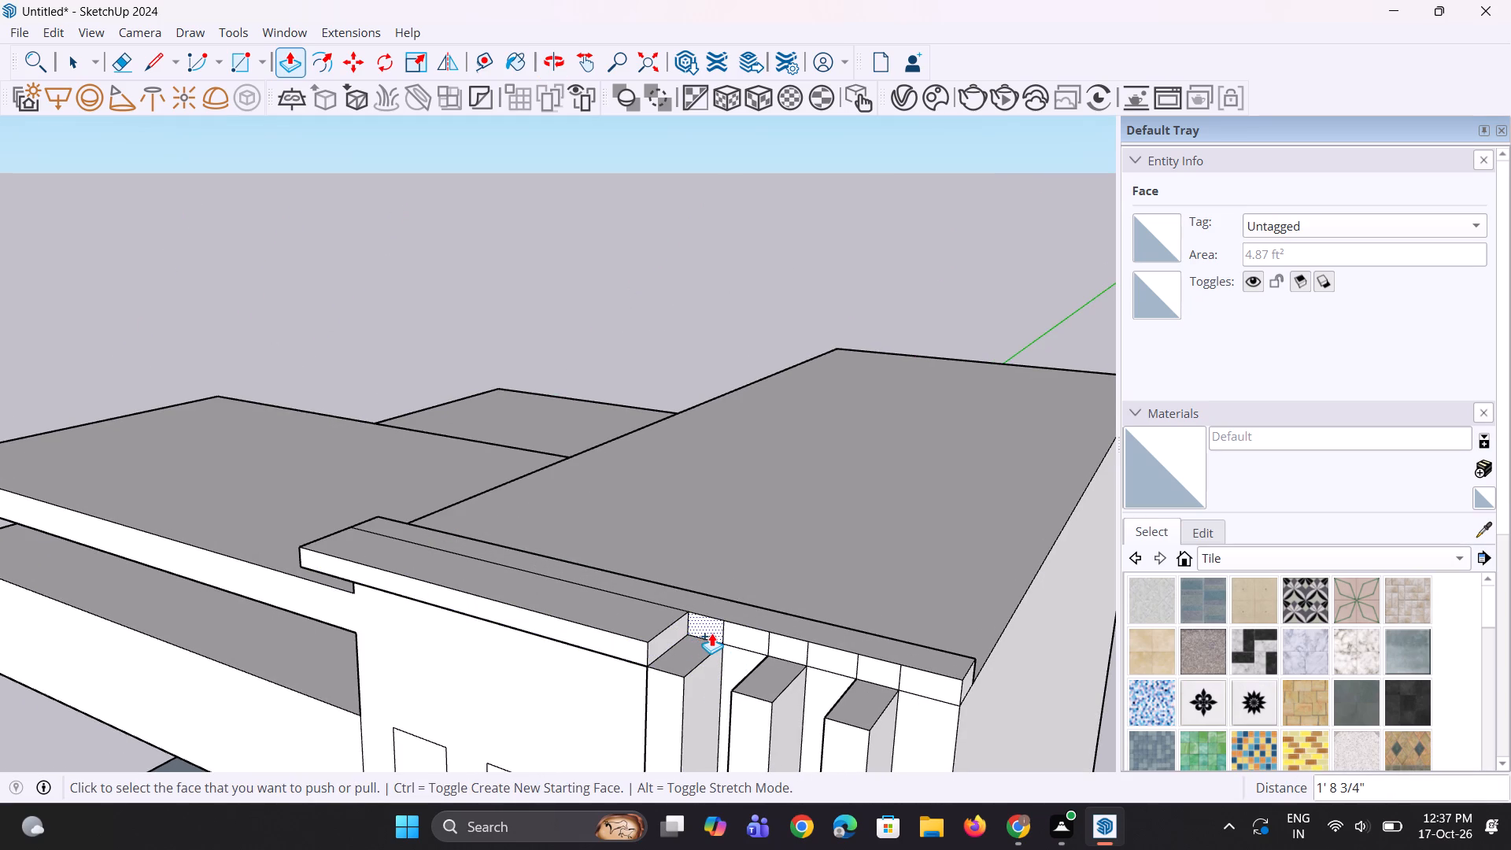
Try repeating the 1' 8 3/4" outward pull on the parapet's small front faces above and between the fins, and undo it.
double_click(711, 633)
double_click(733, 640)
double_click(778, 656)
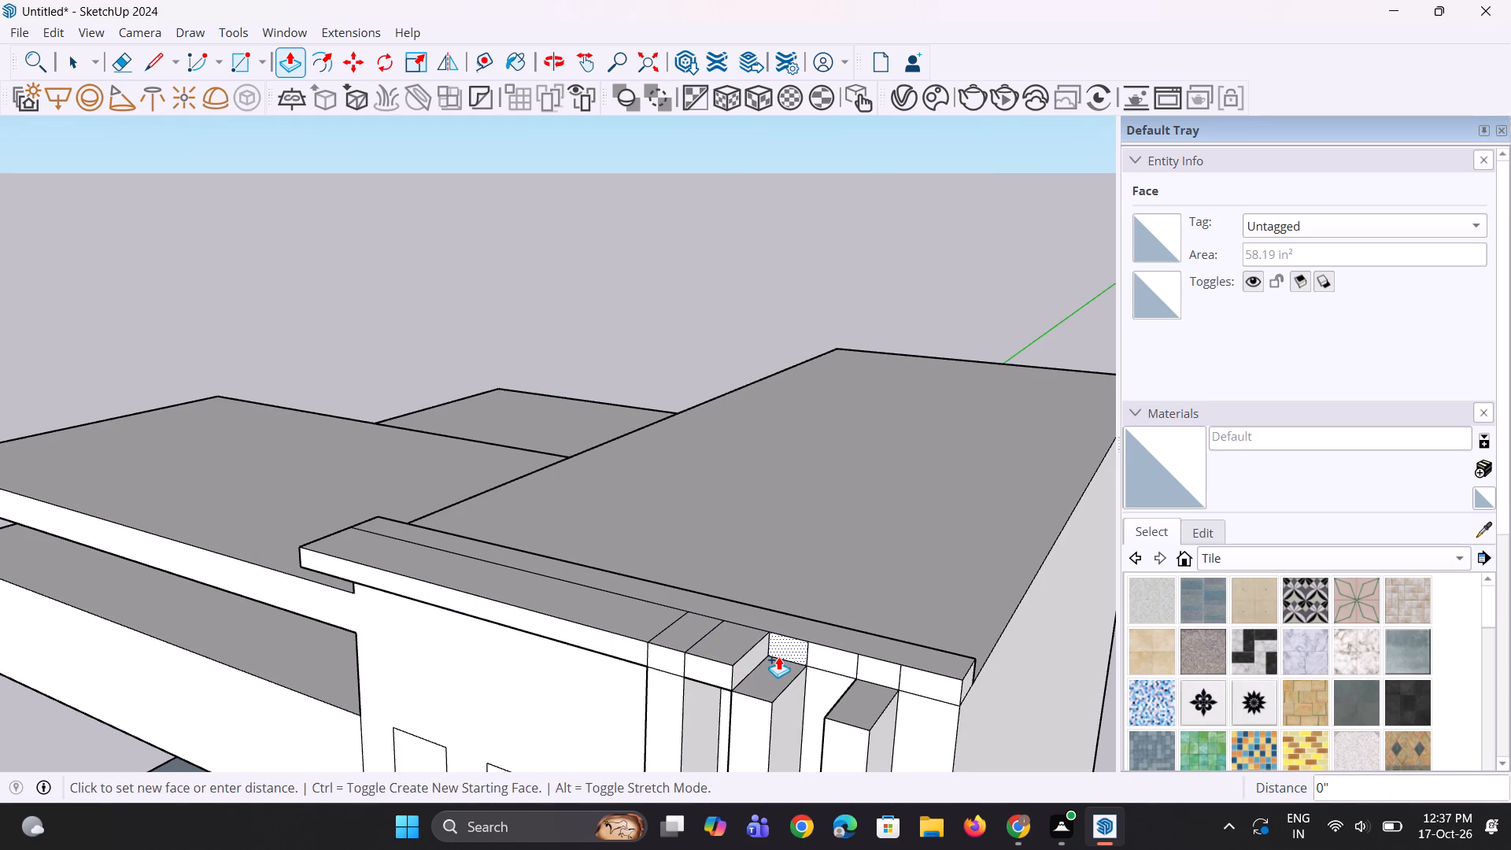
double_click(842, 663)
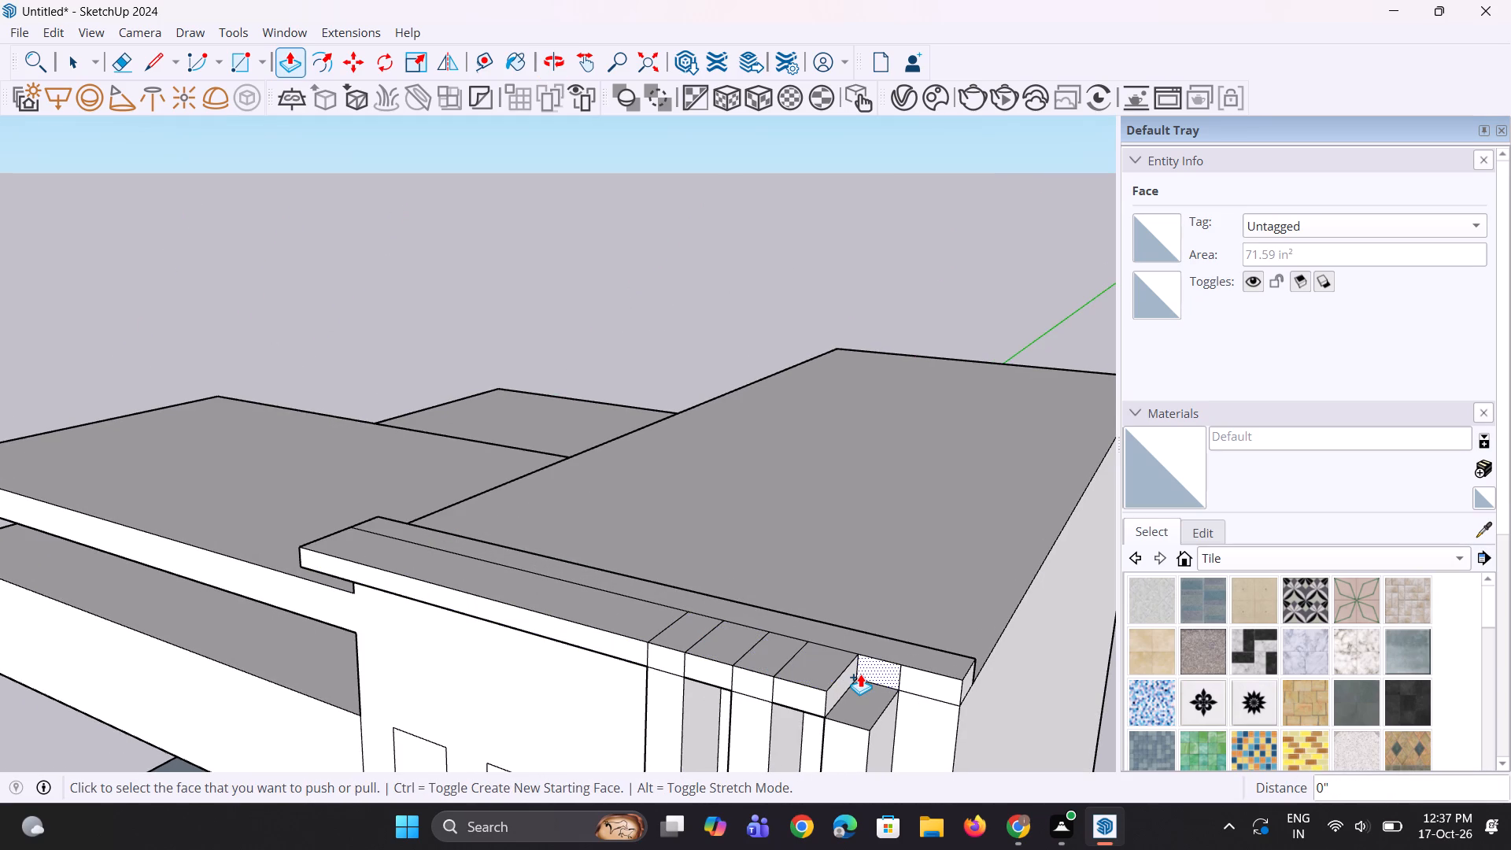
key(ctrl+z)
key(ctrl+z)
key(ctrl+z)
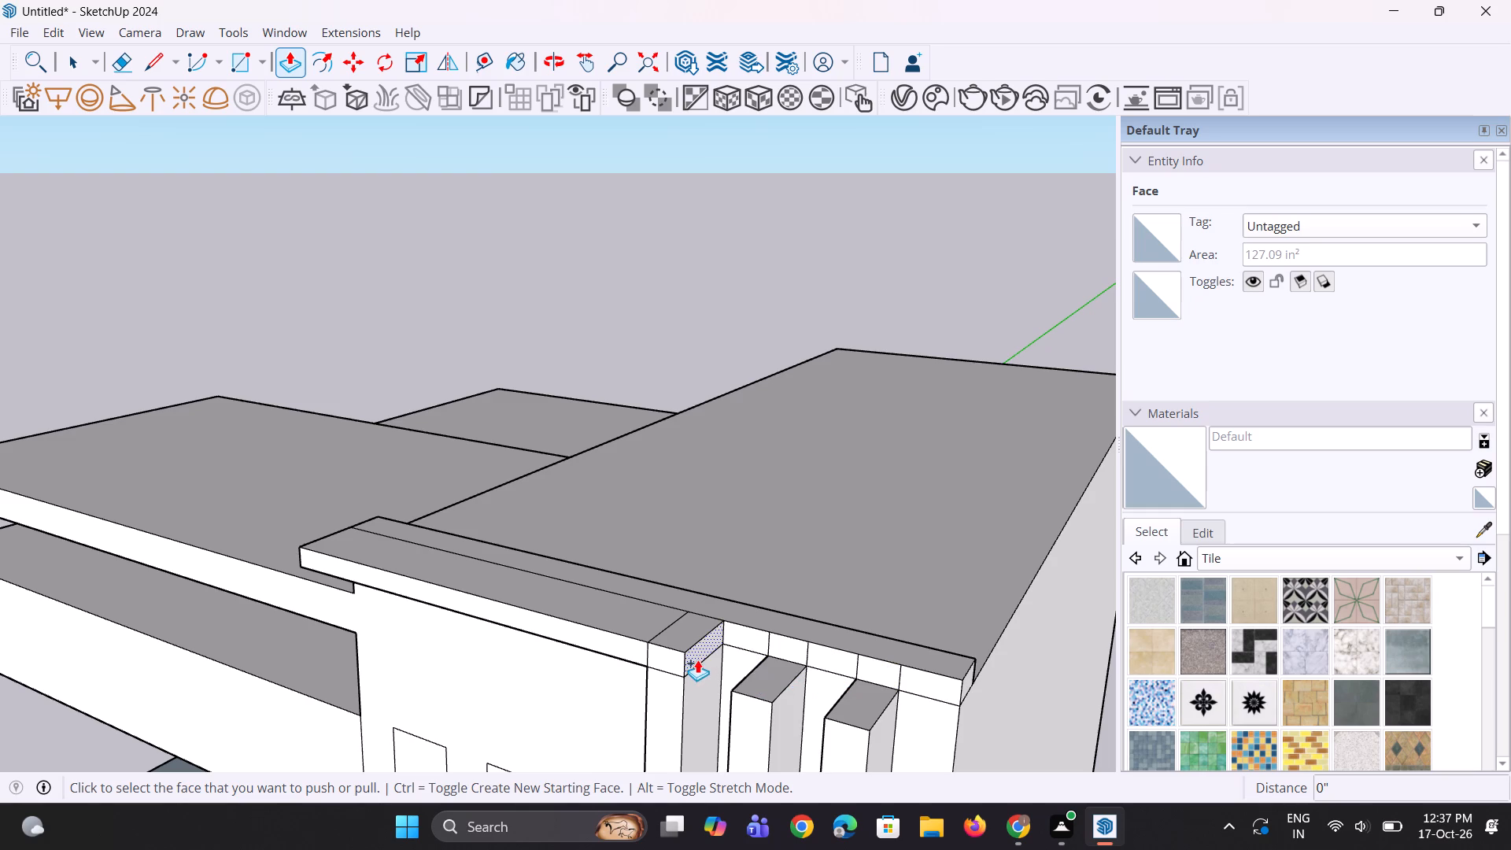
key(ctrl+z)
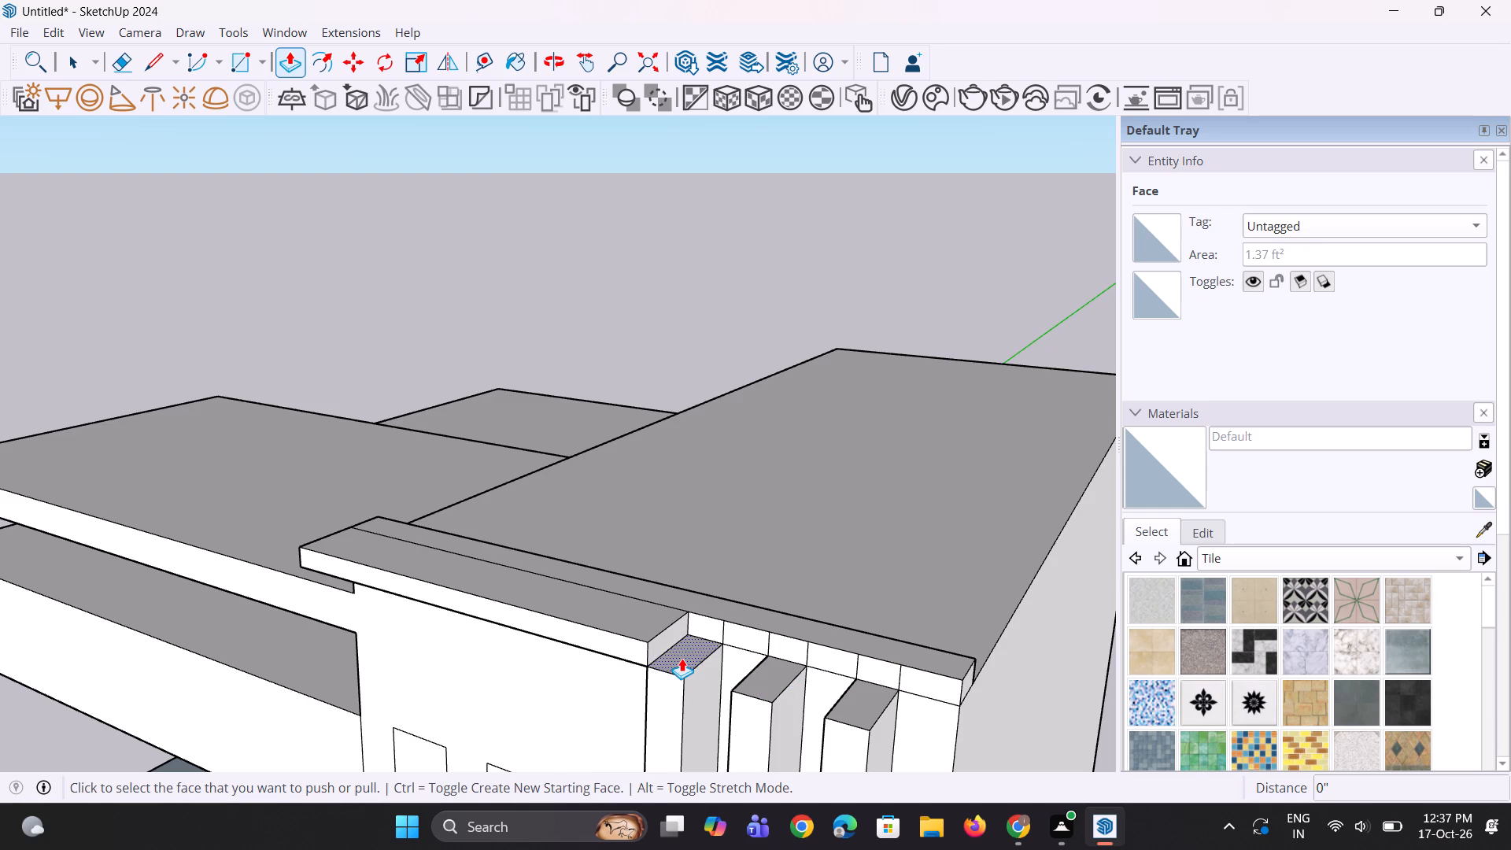
Push/Pull the top of the front fin nearest the small squares up 1' 2 11/16" so it rises above the parapet.
click(682, 658)
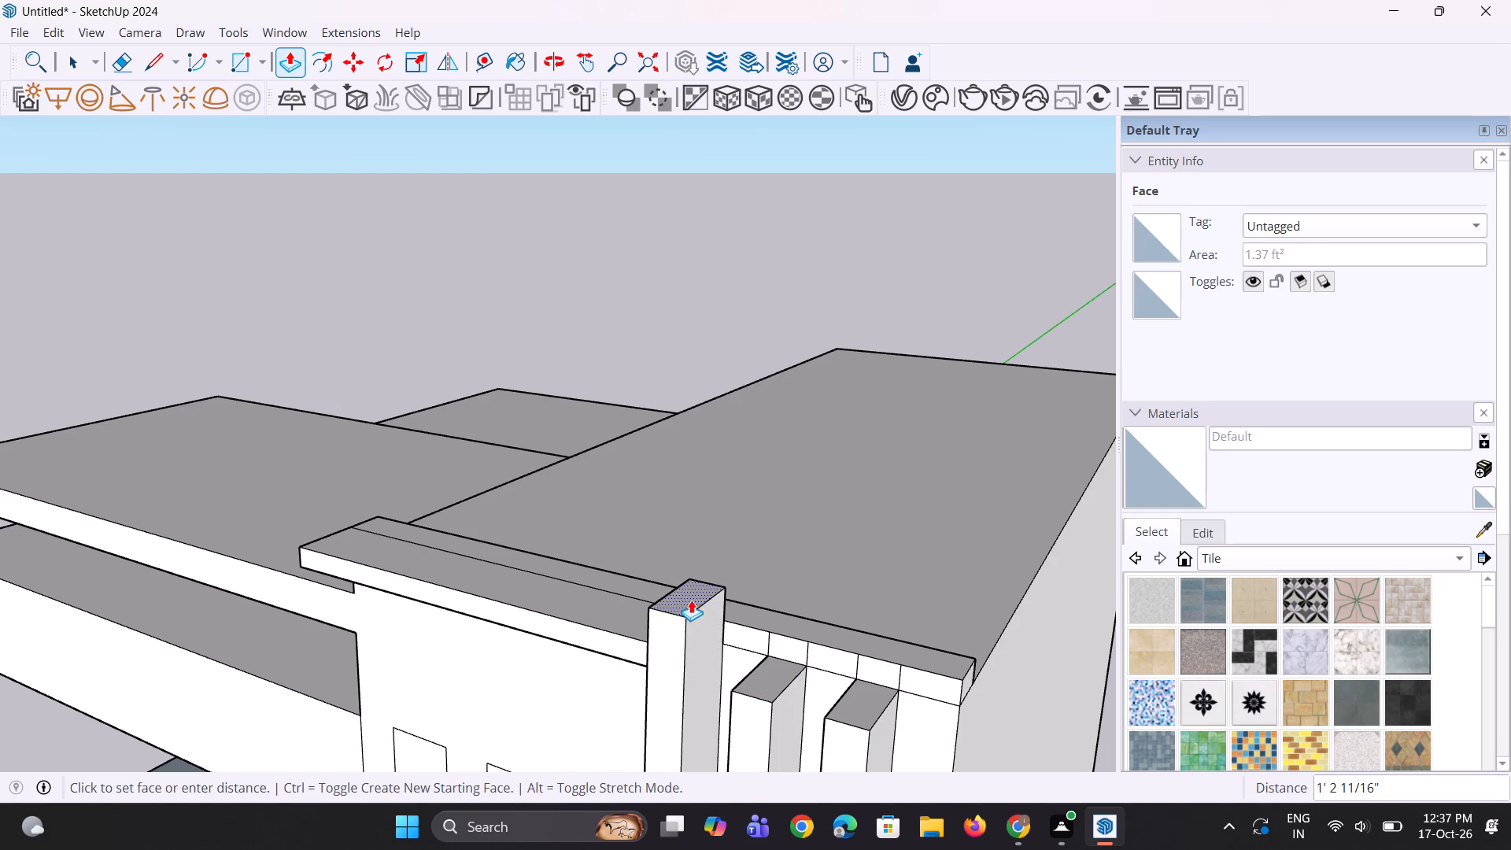
click(691, 600)
Push/Pull the parapet's three small front faces between and beyond the fins 1' 8 3/4" outward, flush with the long projecting part.
double_click(737, 639)
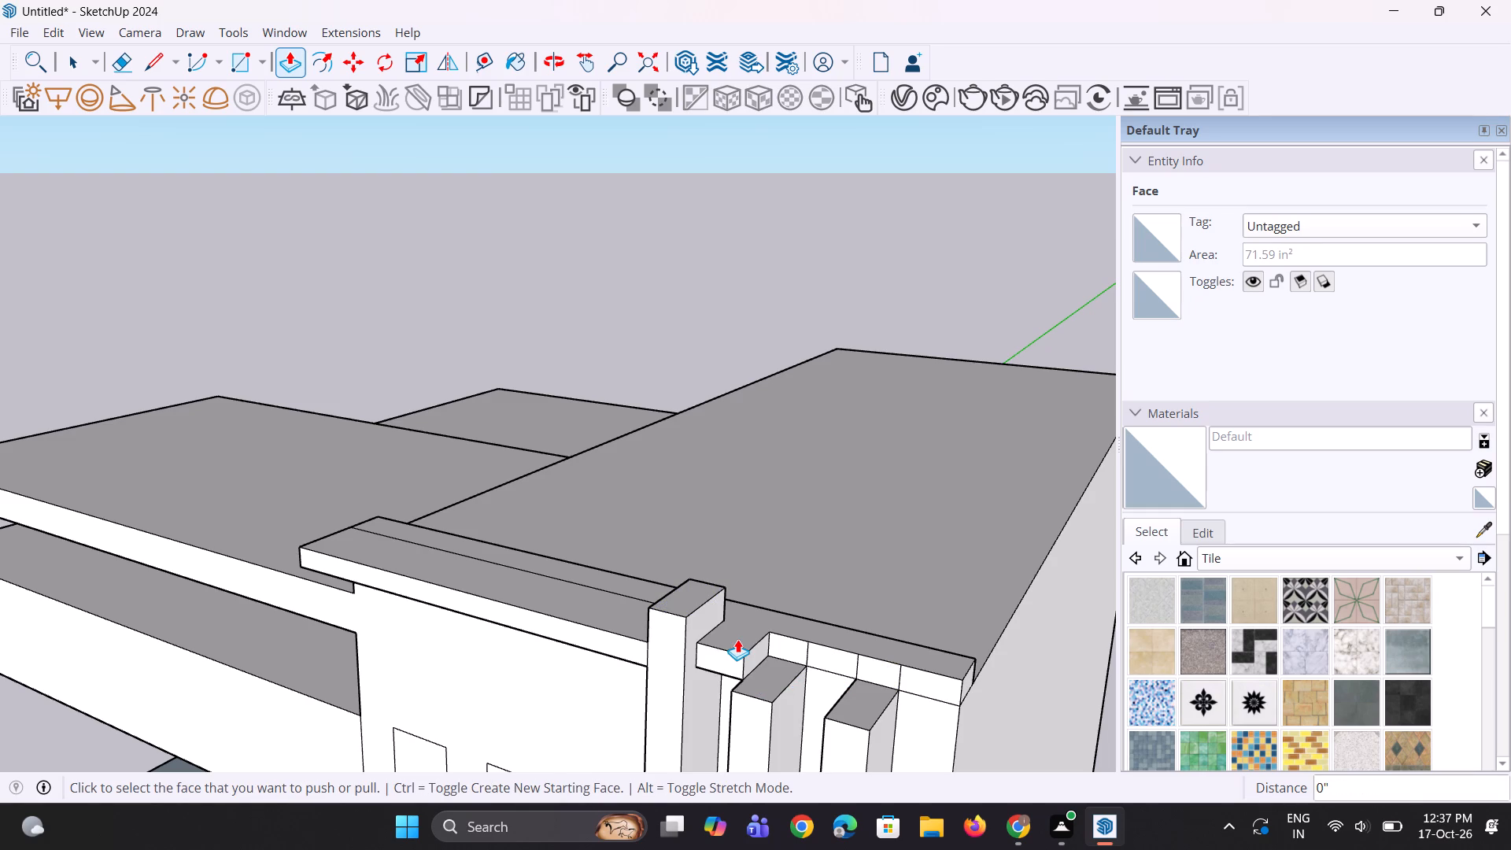
click(719, 661)
click(671, 659)
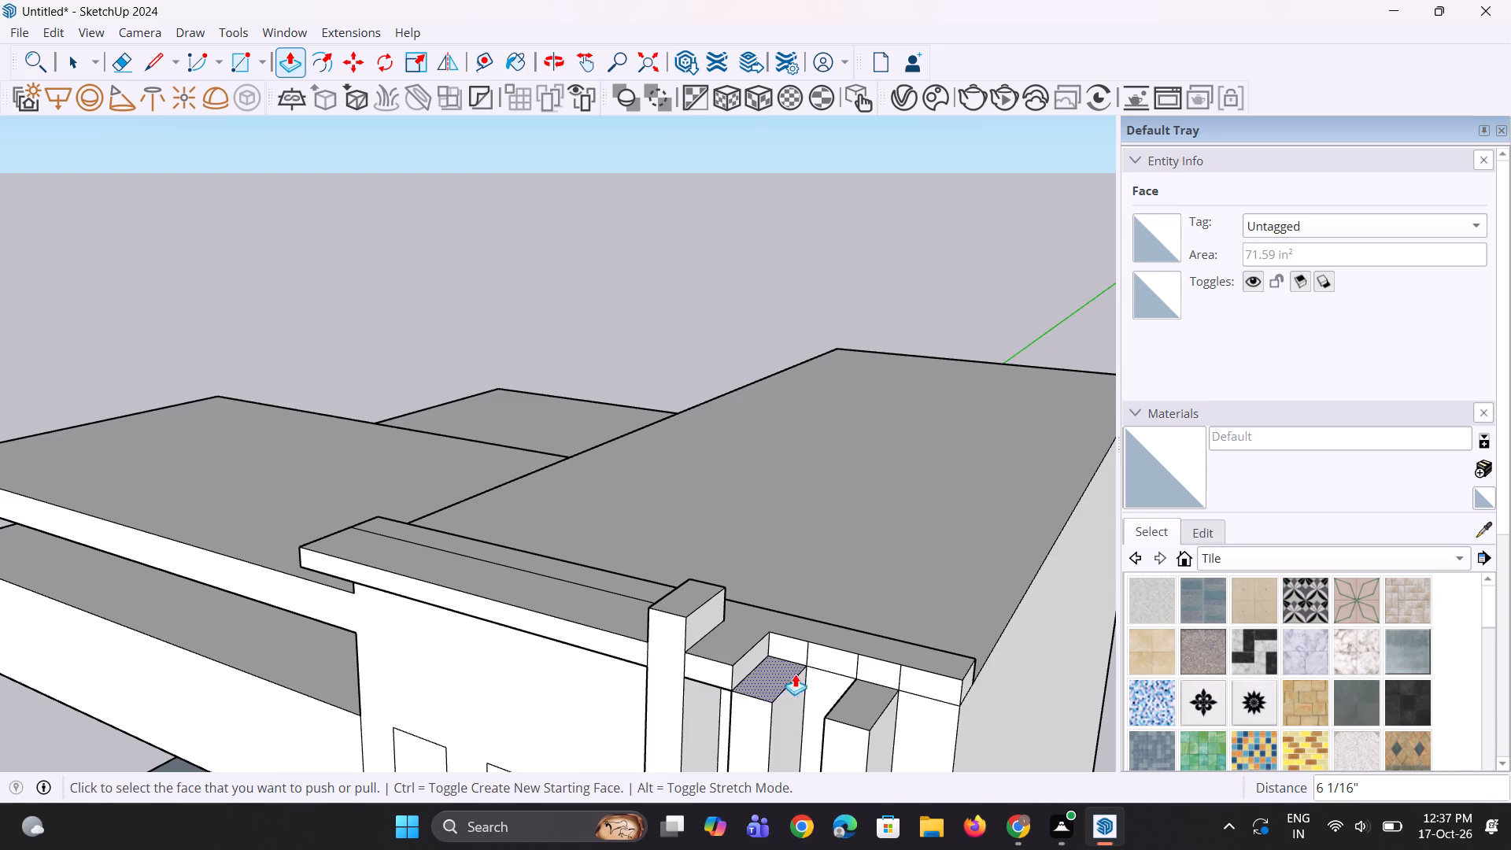
double_click(829, 668)
click(829, 668)
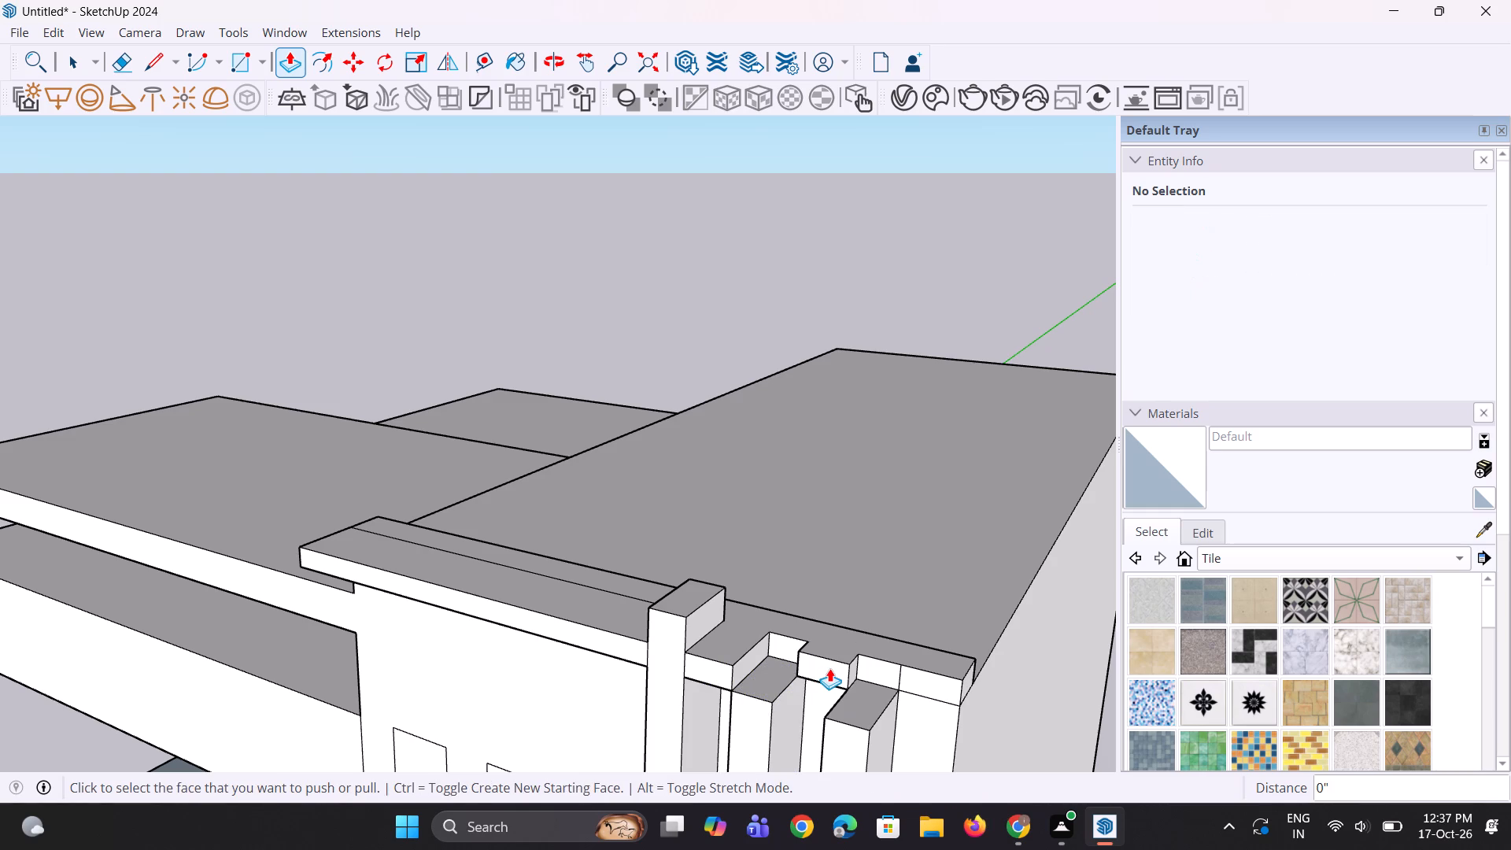
click(715, 670)
click(925, 677)
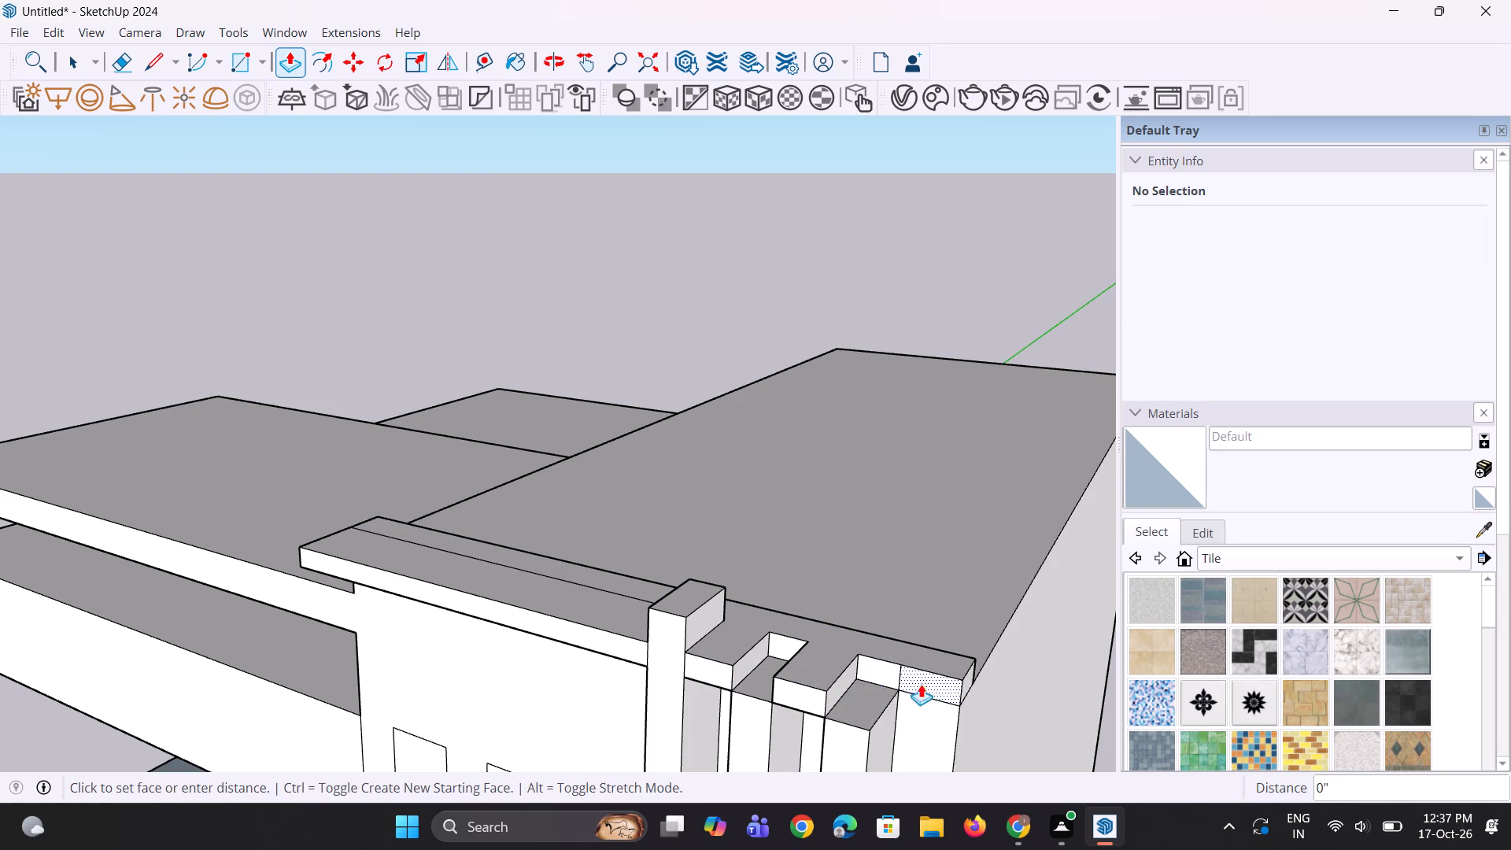
click(762, 700)
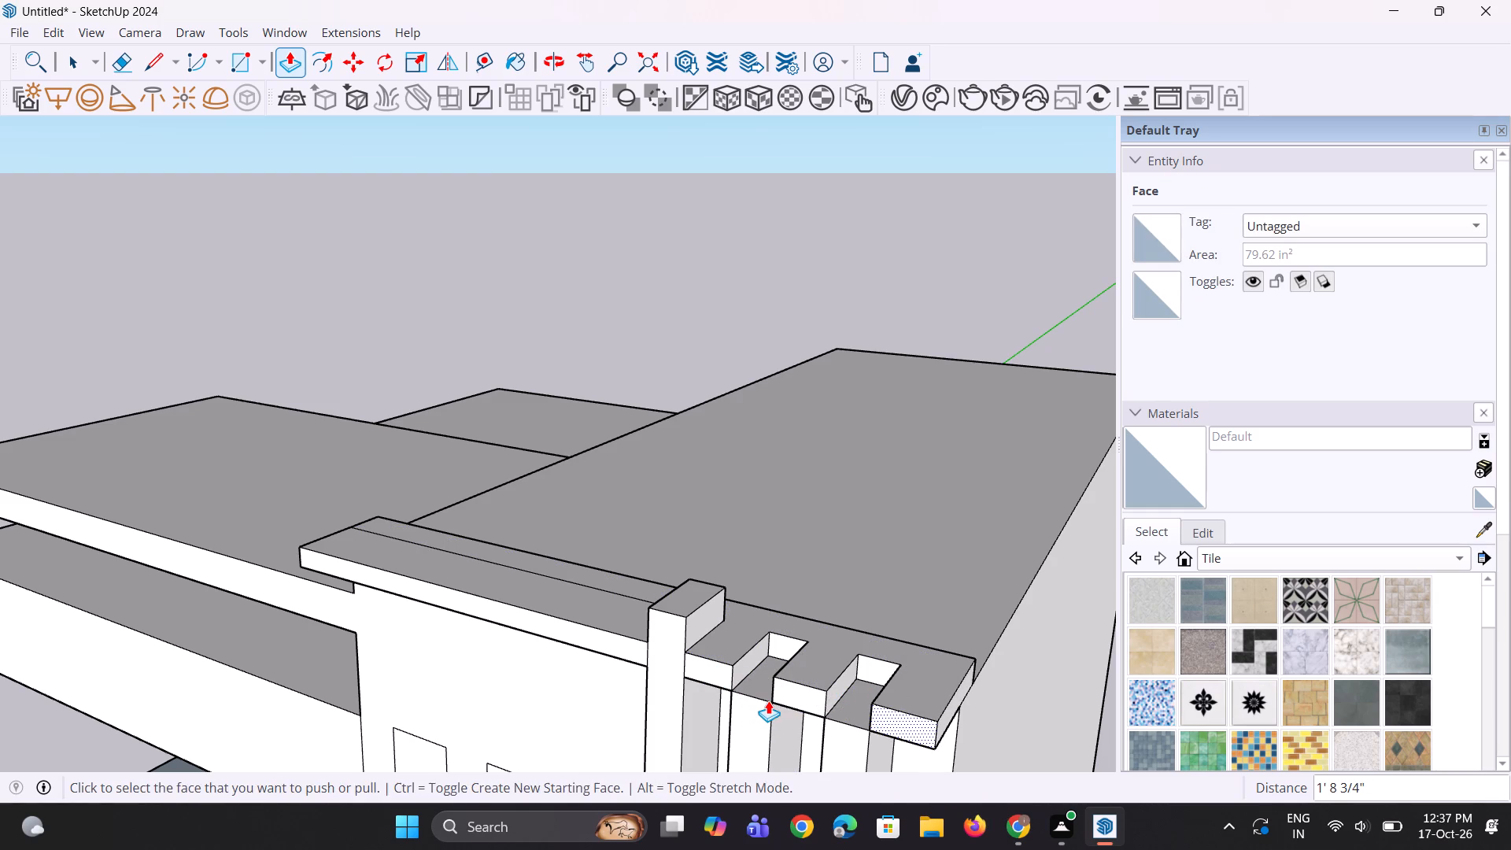
Push/Pull the tops of the other two front fins up 1' 2 11/16" to match the first fin.
click(848, 699)
click(718, 596)
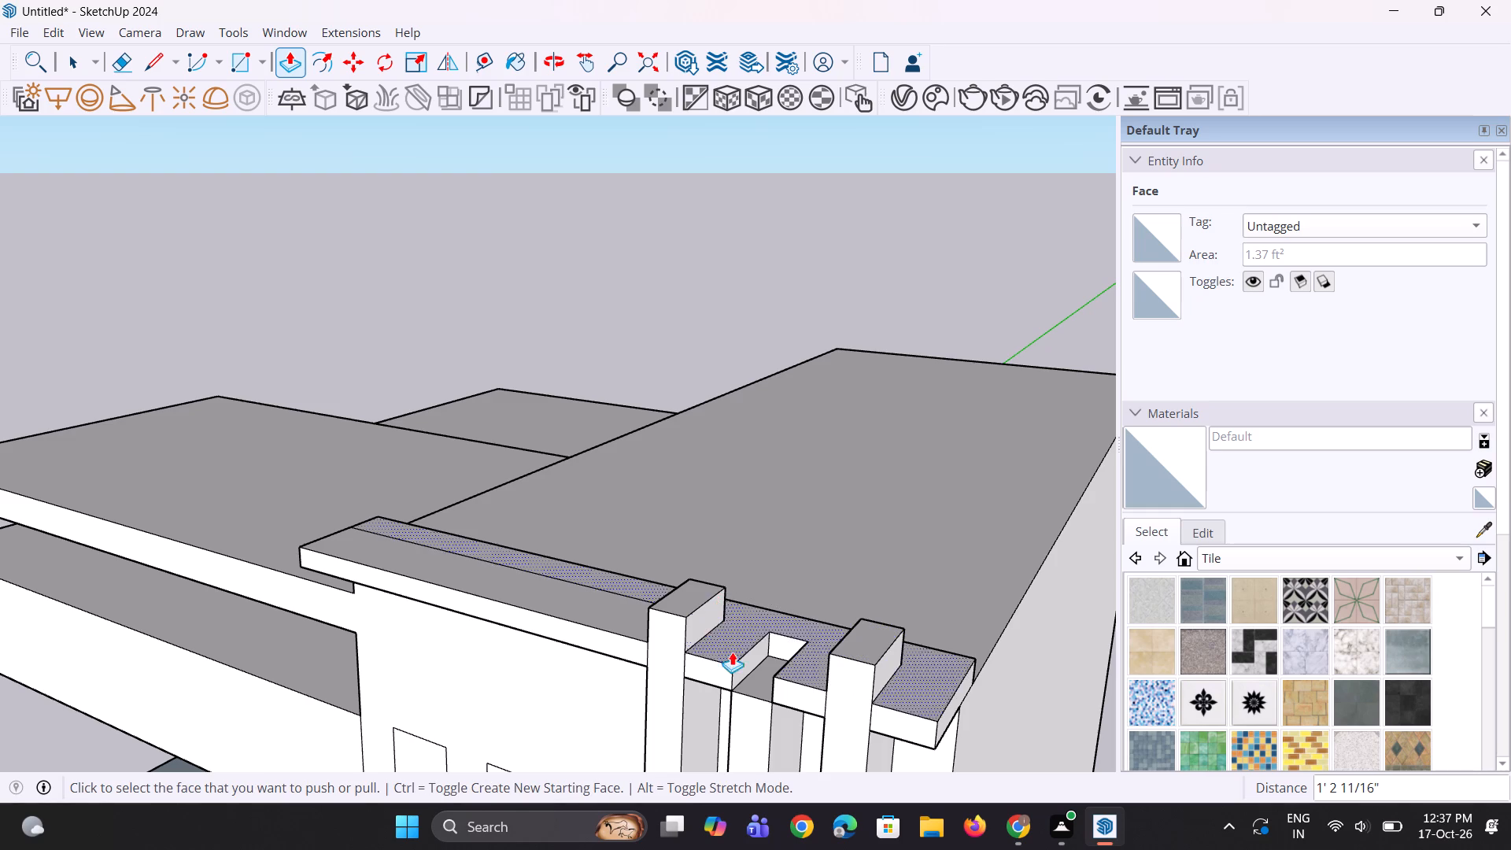
double_click(767, 686)
scroll(744, 653, down, 7)
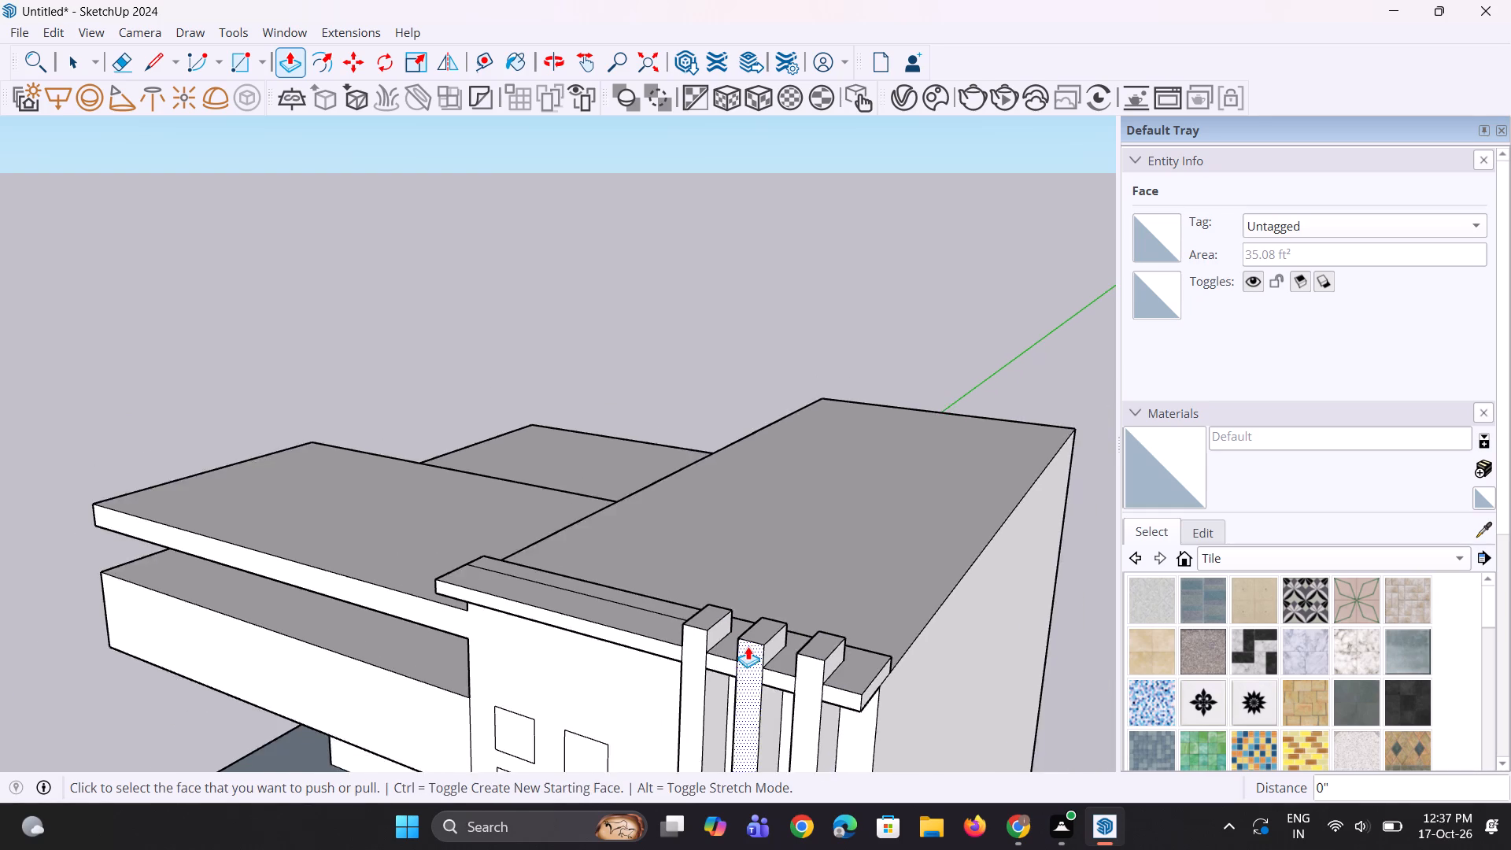
scroll(748, 646, down, 3)
middle_drag(743, 686, 917, 587)
key(space)
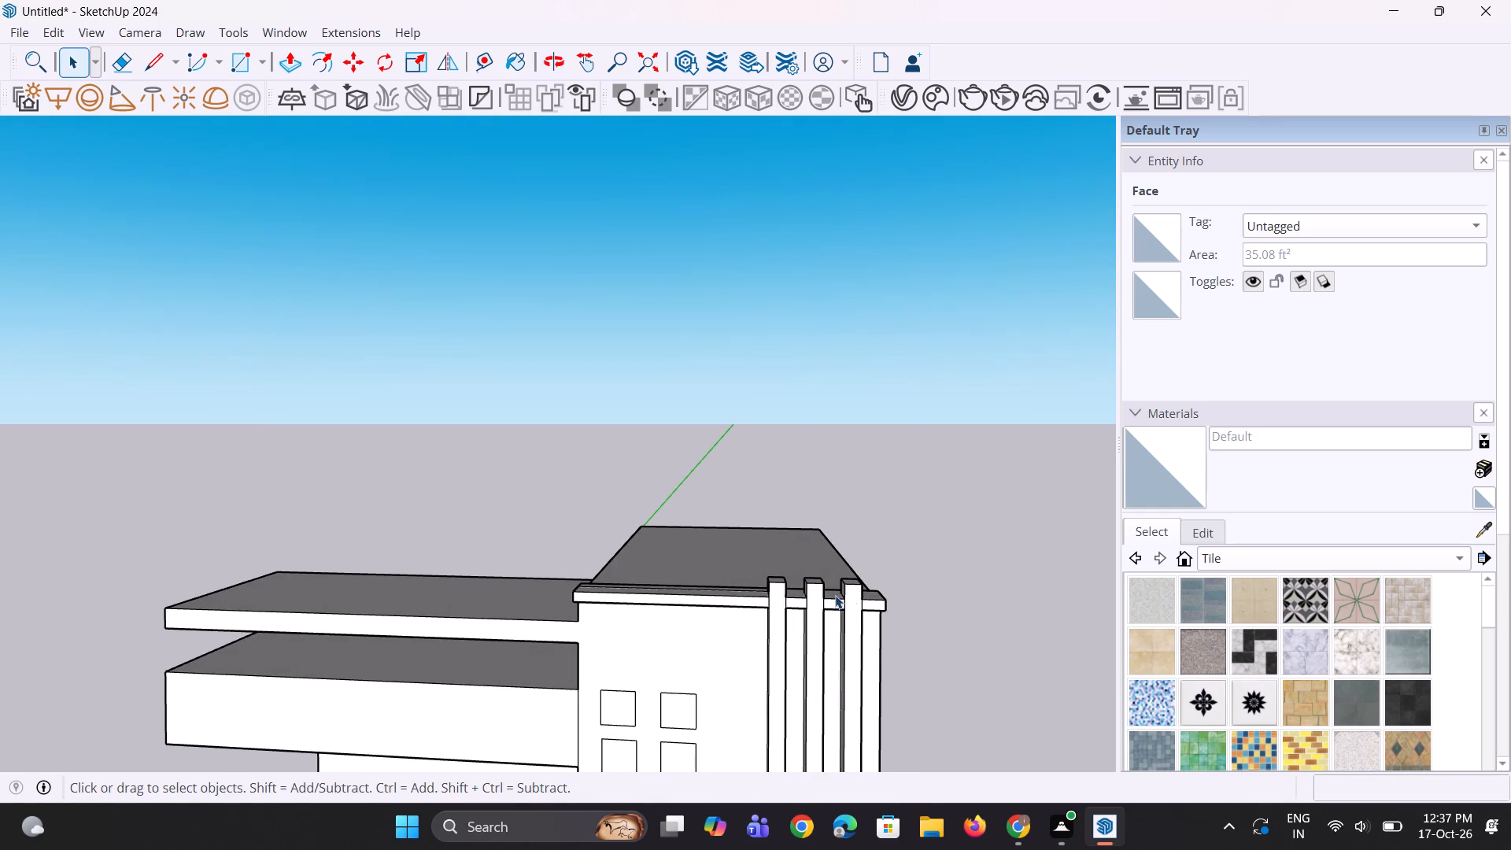
Push/Pull the end face of the parapet's projecting part 1' 1 15/16" sideways, beyond the bay's wall on the canopy side.
scroll(835, 595, down, 8)
middle_drag(710, 683, 710, 703)
scroll(682, 663, up, 3)
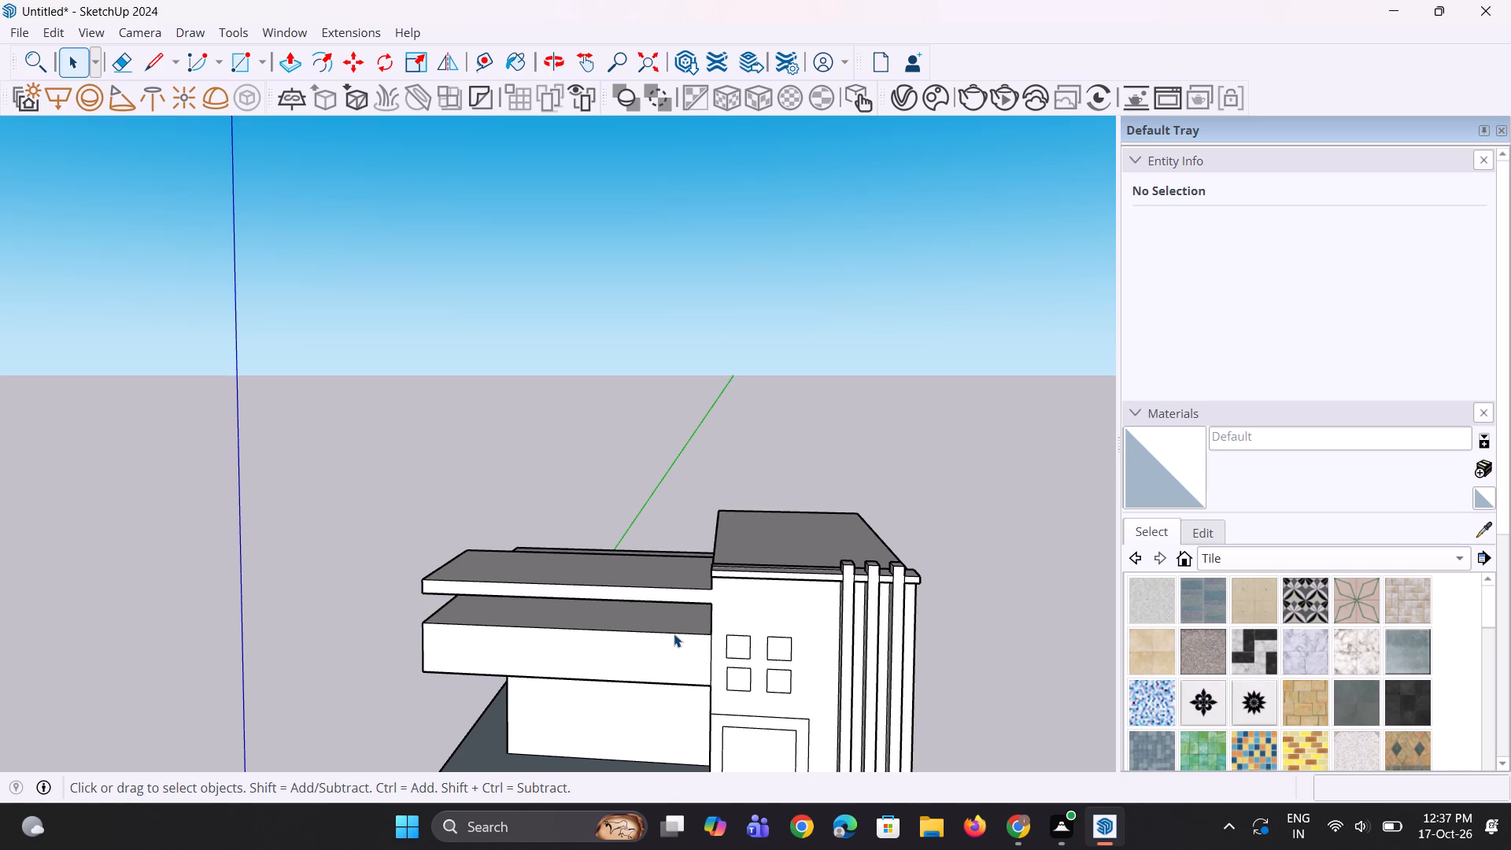
scroll(801, 539, down, 2)
middle_drag(768, 588, 1124, 601)
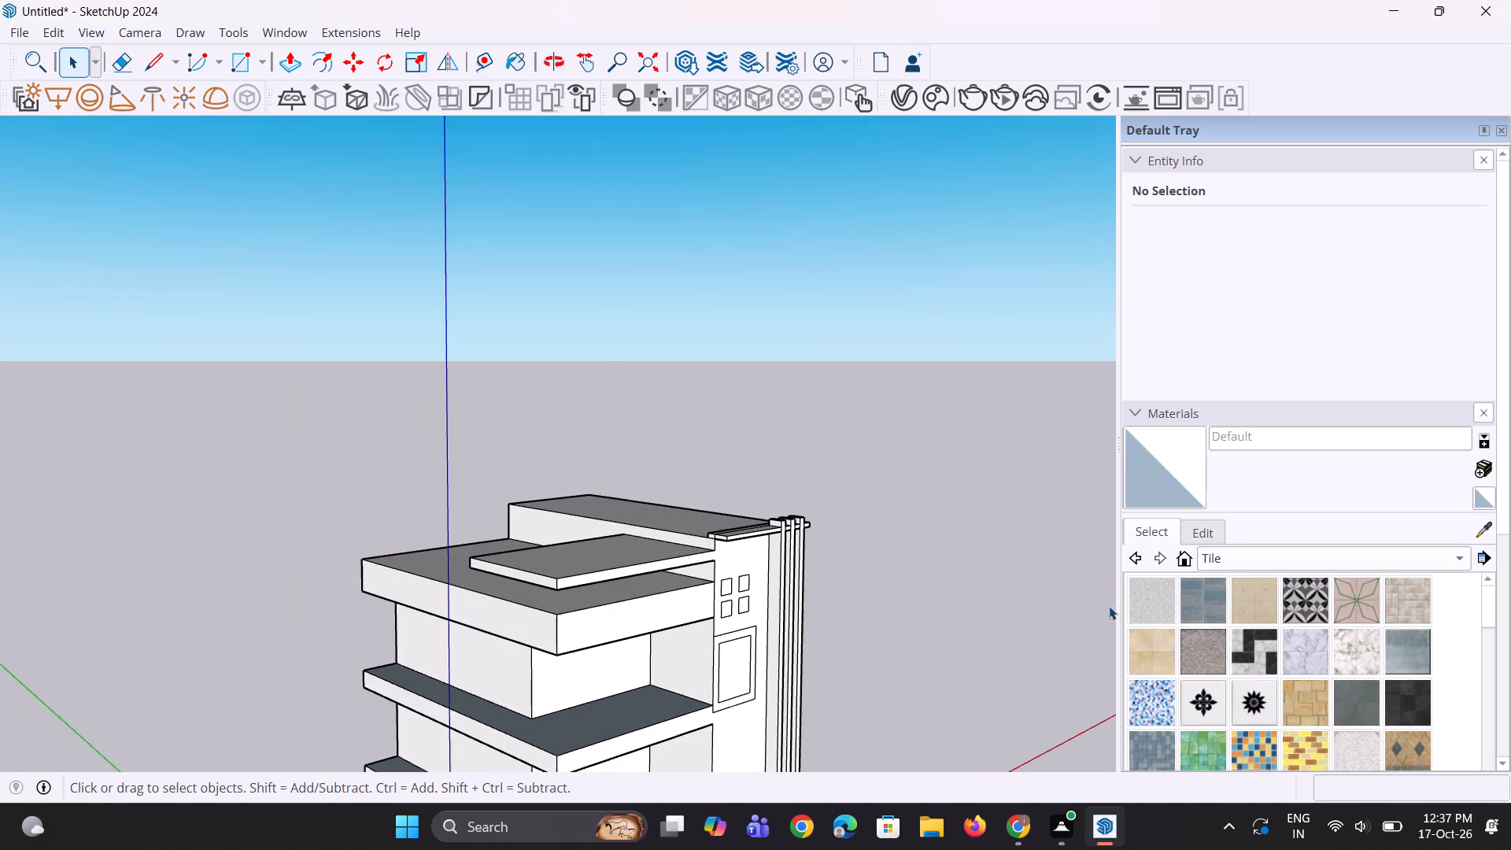
scroll(504, 493, up, 5)
scroll(826, 570, up, 9)
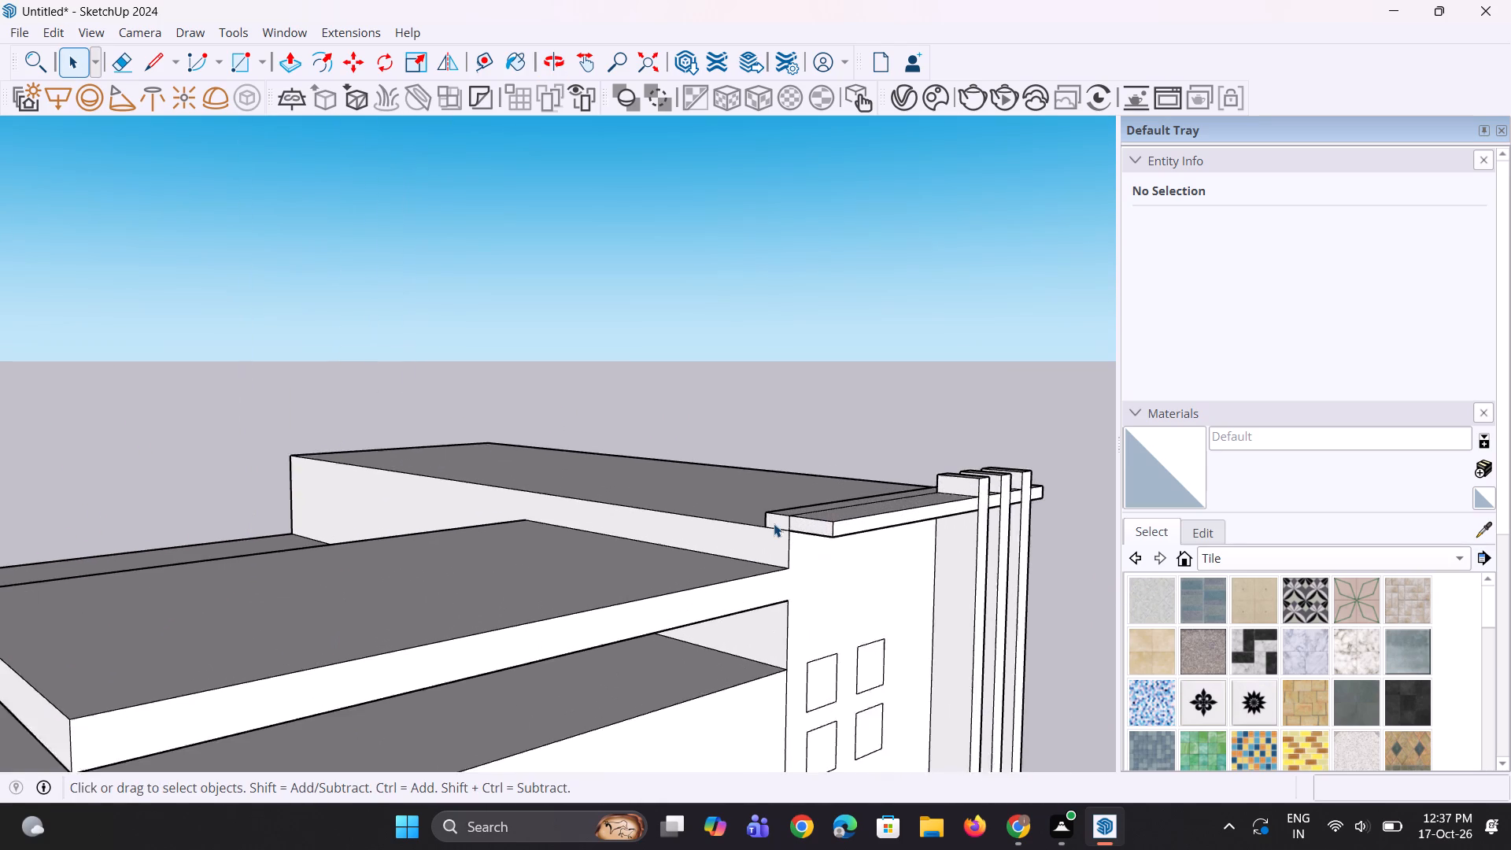
middle_drag(784, 536, 998, 613)
scroll(945, 547, up, 2)
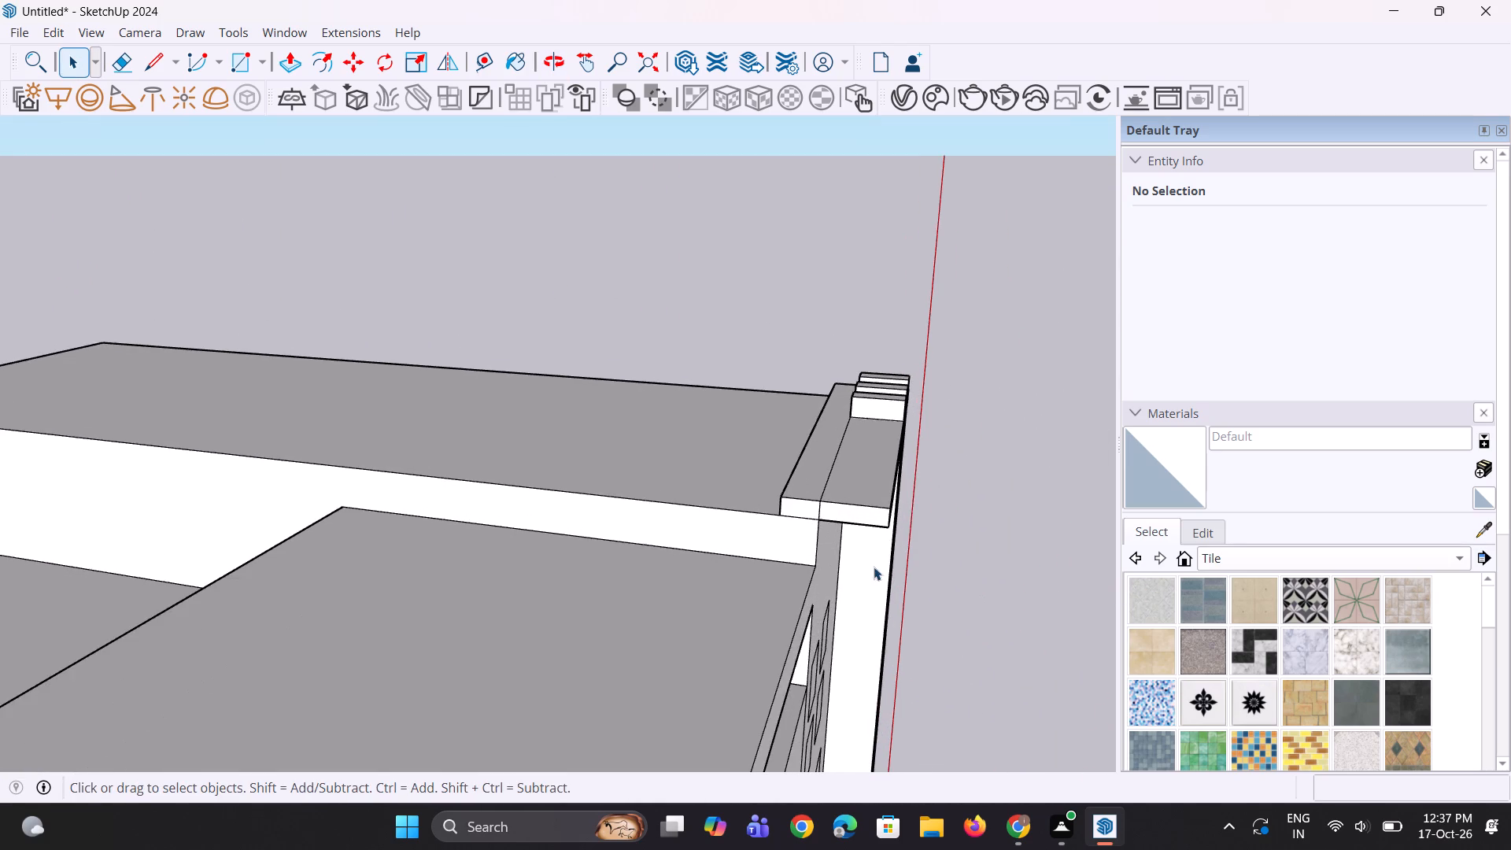
scroll(873, 567, up, 1)
middle_drag(867, 551, 870, 493)
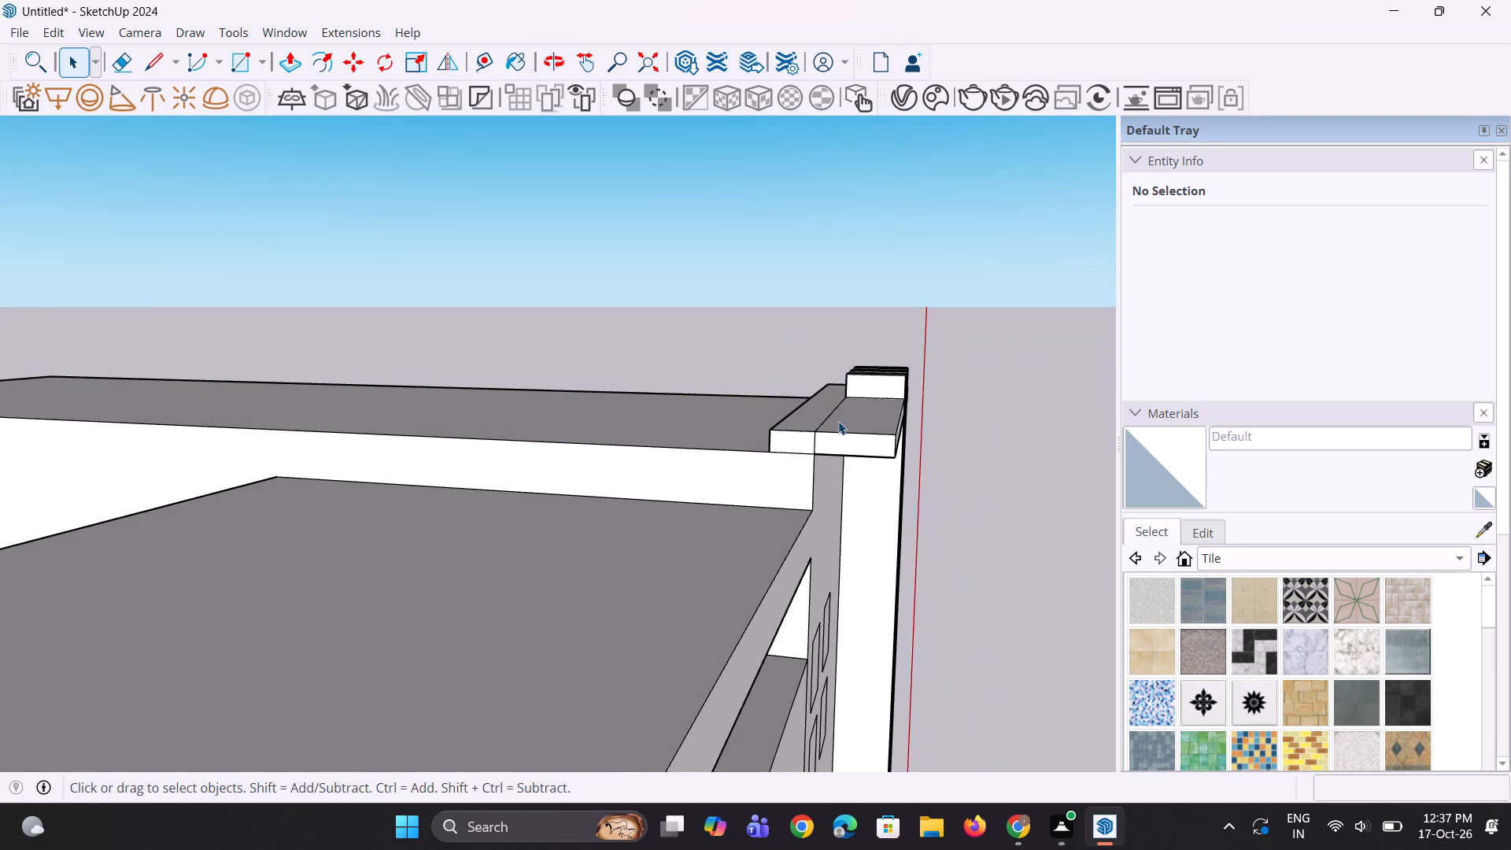
key(p)
scroll(837, 418, up, 1)
click(814, 444)
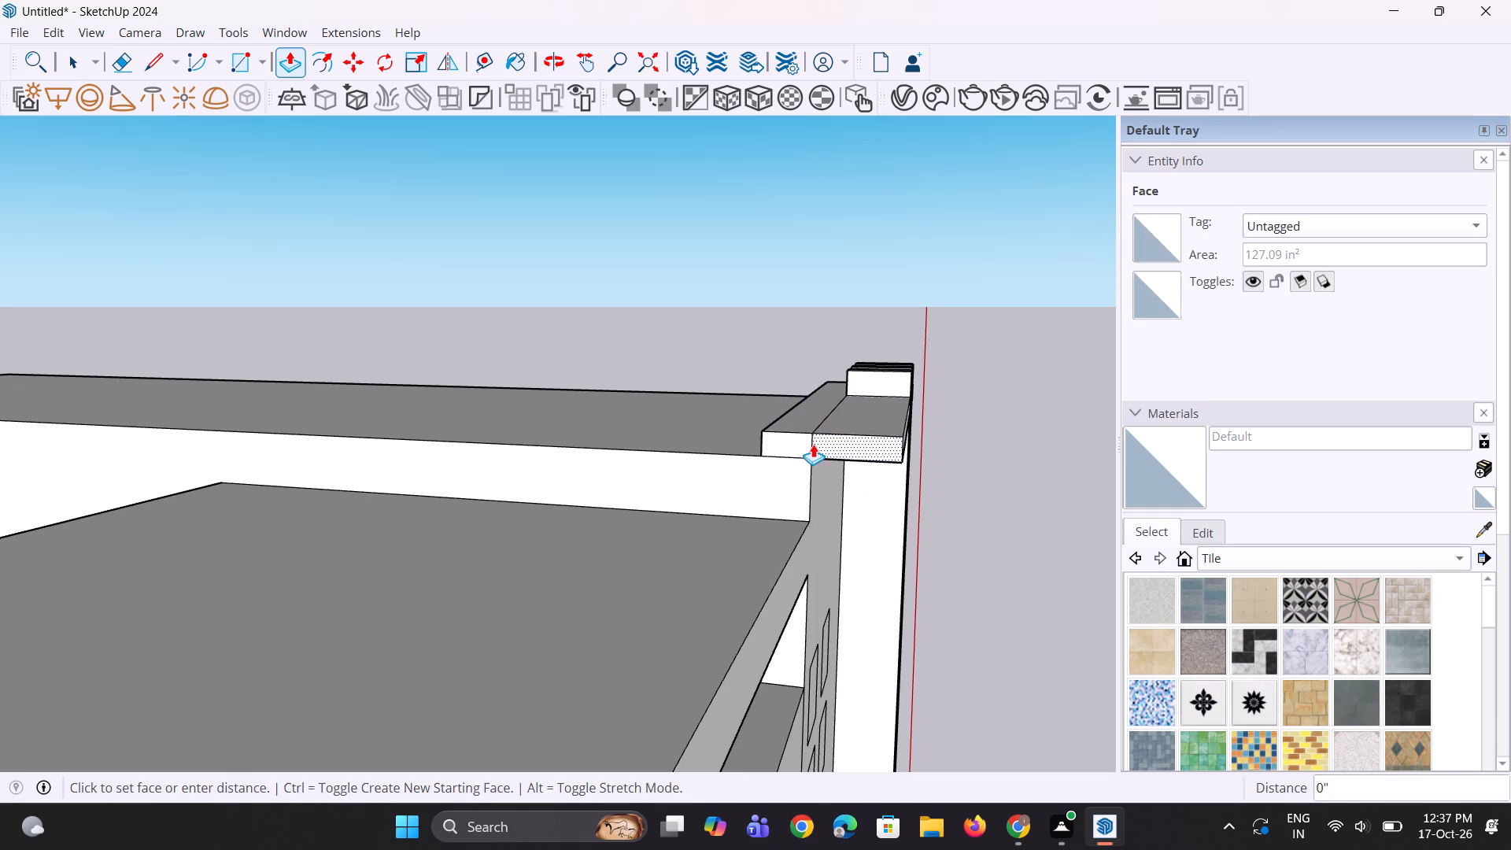
middle_drag(811, 443, 1012, 454)
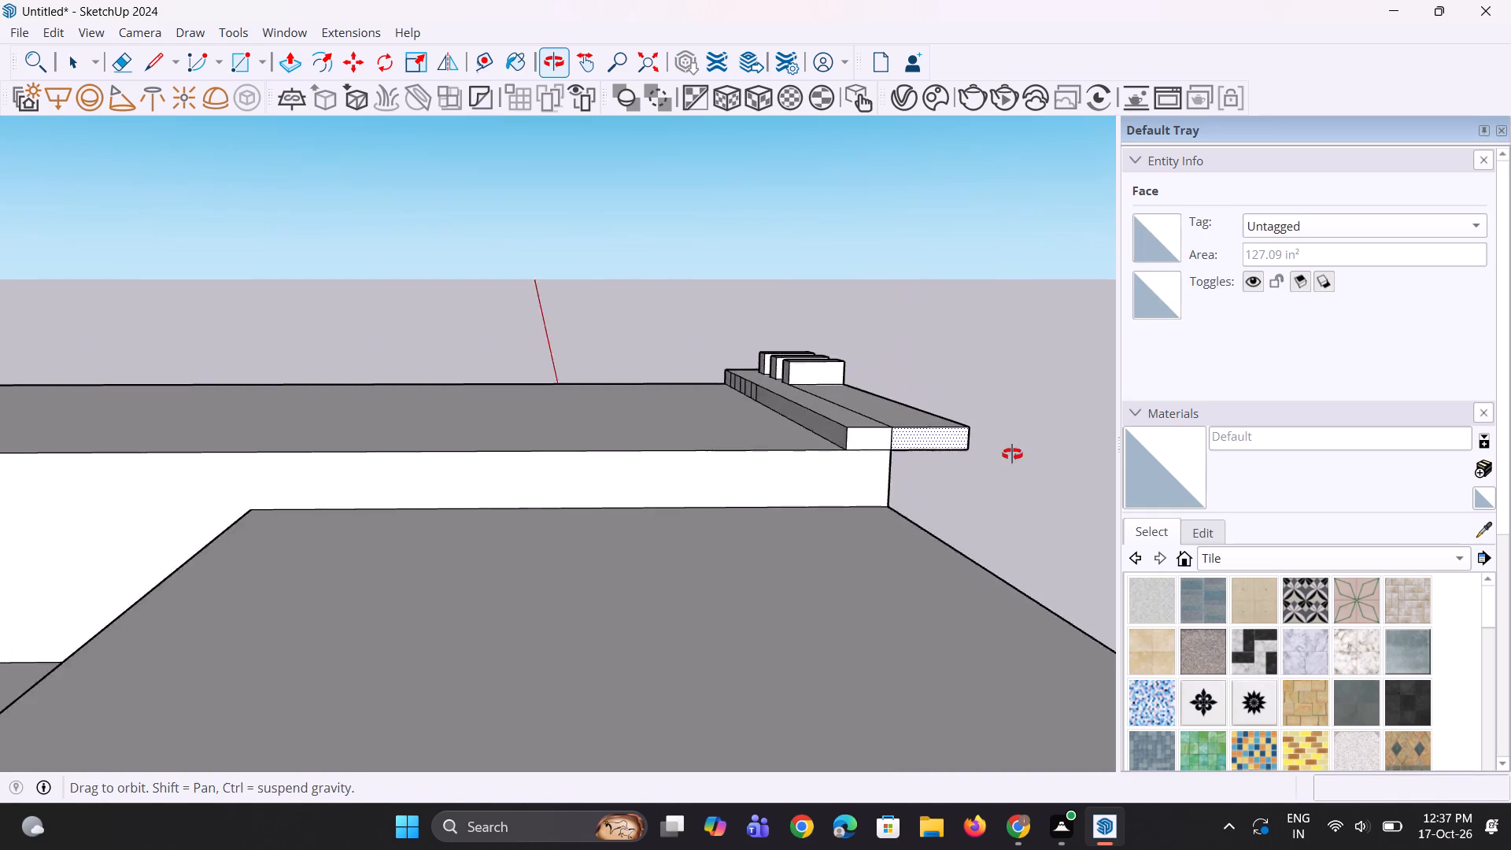
middle_drag(1012, 454, 1025, 450)
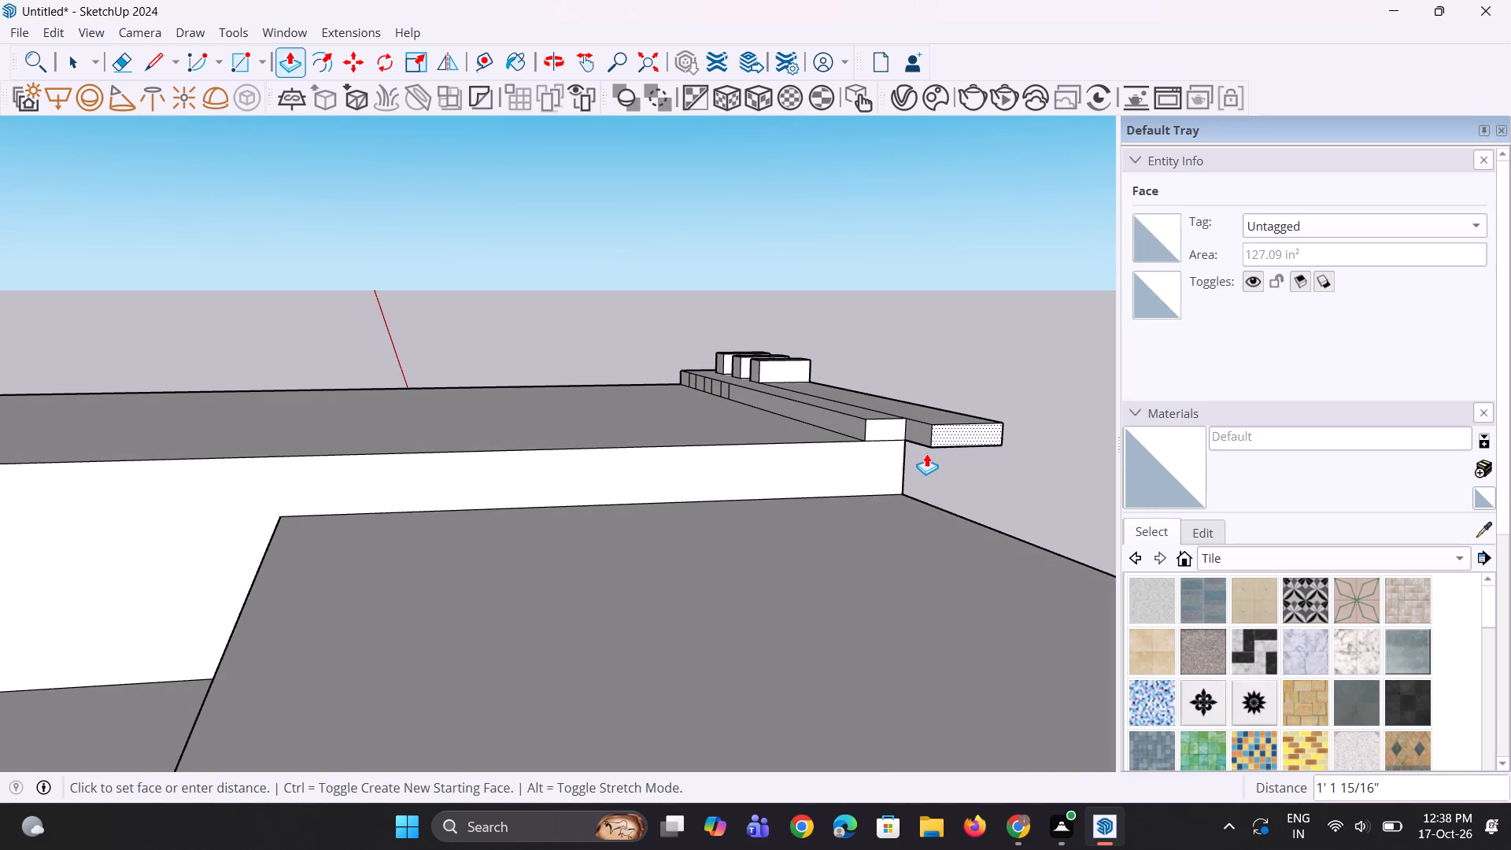
click(926, 453)
Push/Pull the rear-facing face of the new parapet extension 37' along the bay roof's long side to its back corner.
click(917, 432)
scroll(782, 445, down, 9)
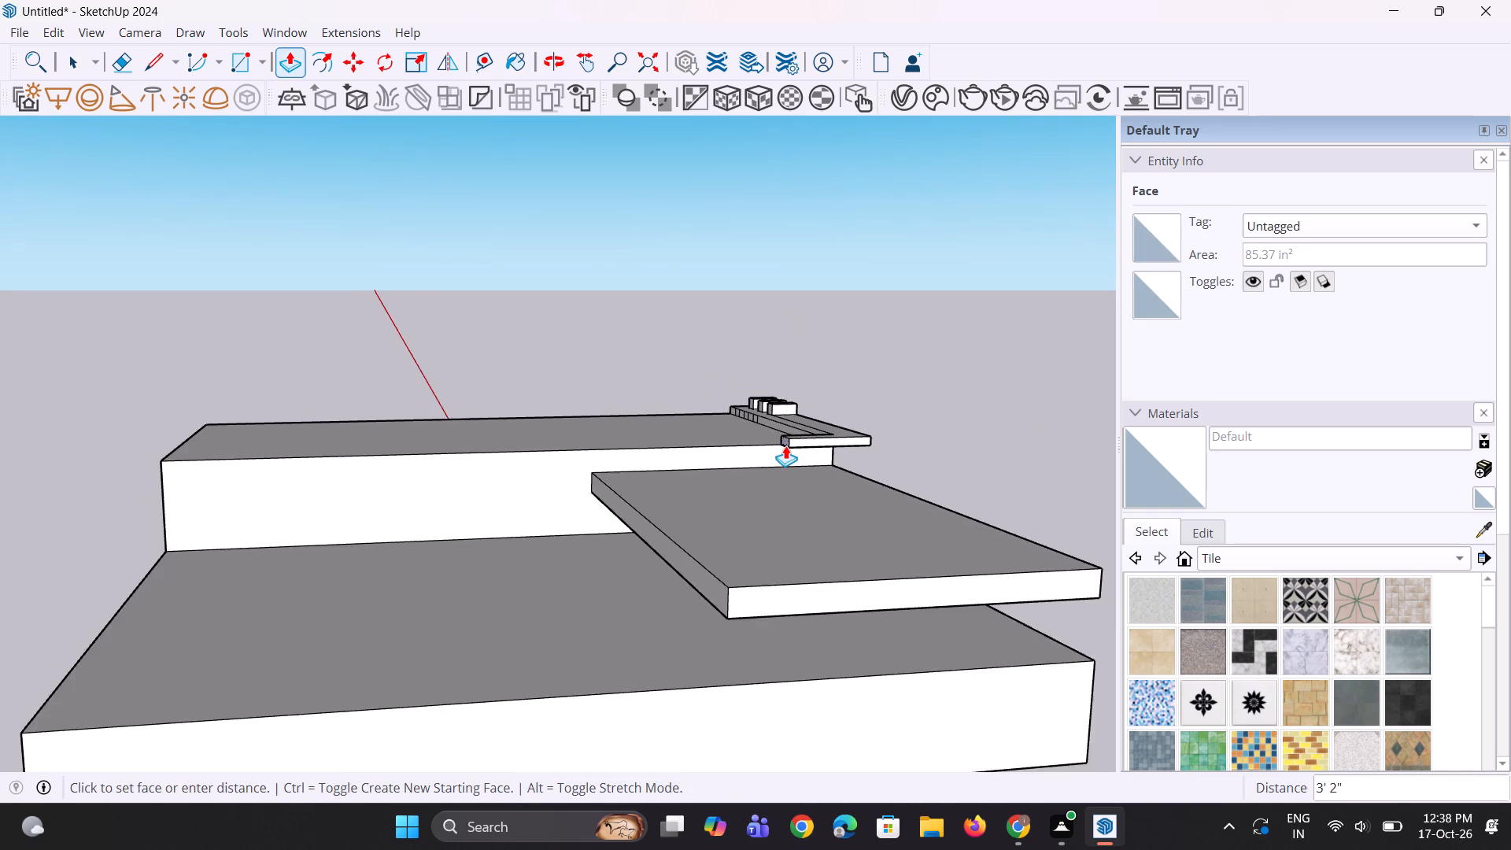
scroll(785, 445, down, 9)
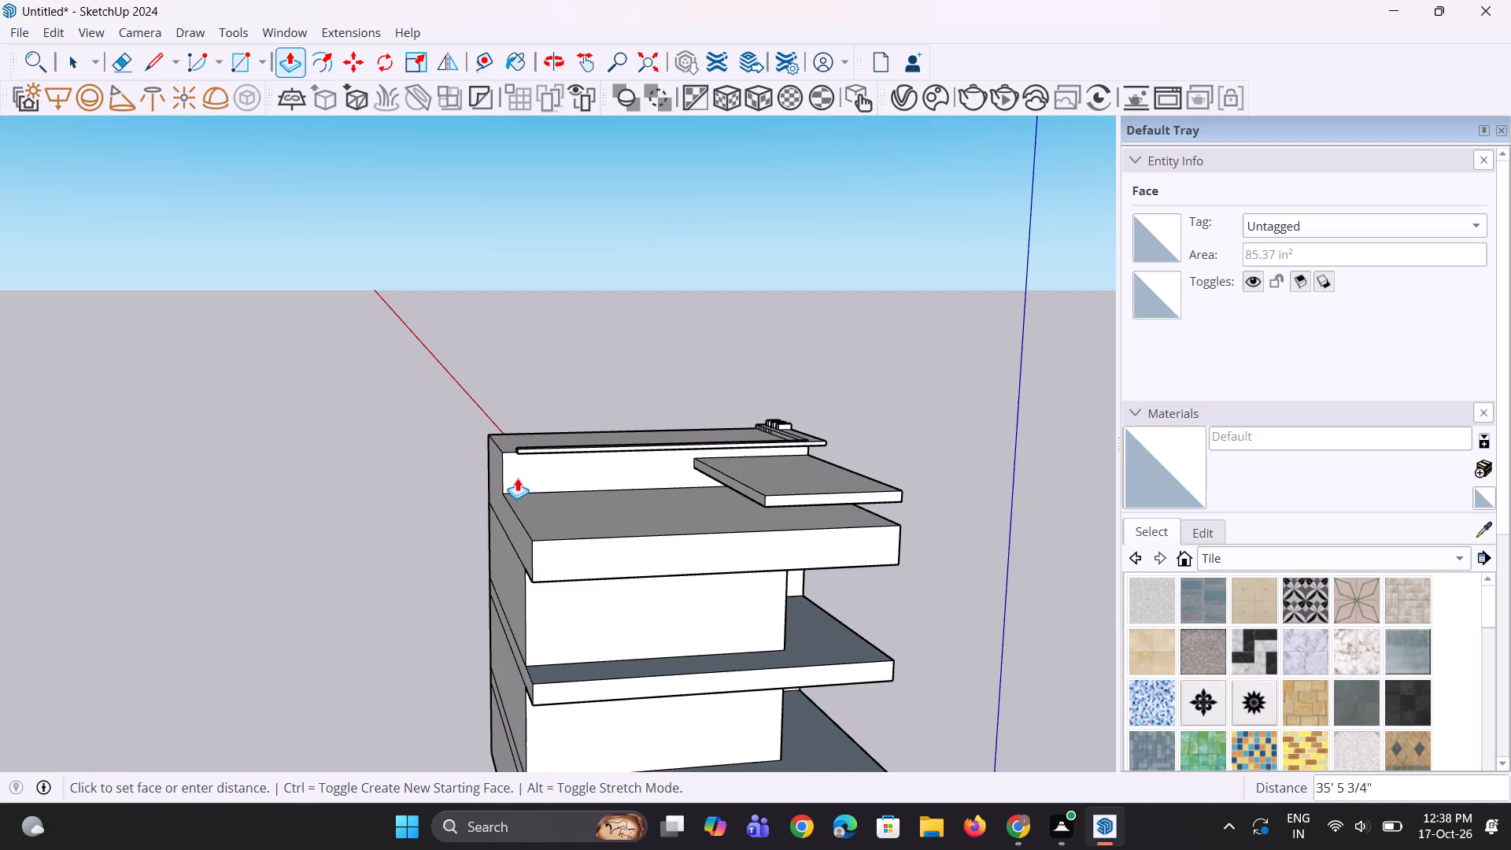
click(503, 477)
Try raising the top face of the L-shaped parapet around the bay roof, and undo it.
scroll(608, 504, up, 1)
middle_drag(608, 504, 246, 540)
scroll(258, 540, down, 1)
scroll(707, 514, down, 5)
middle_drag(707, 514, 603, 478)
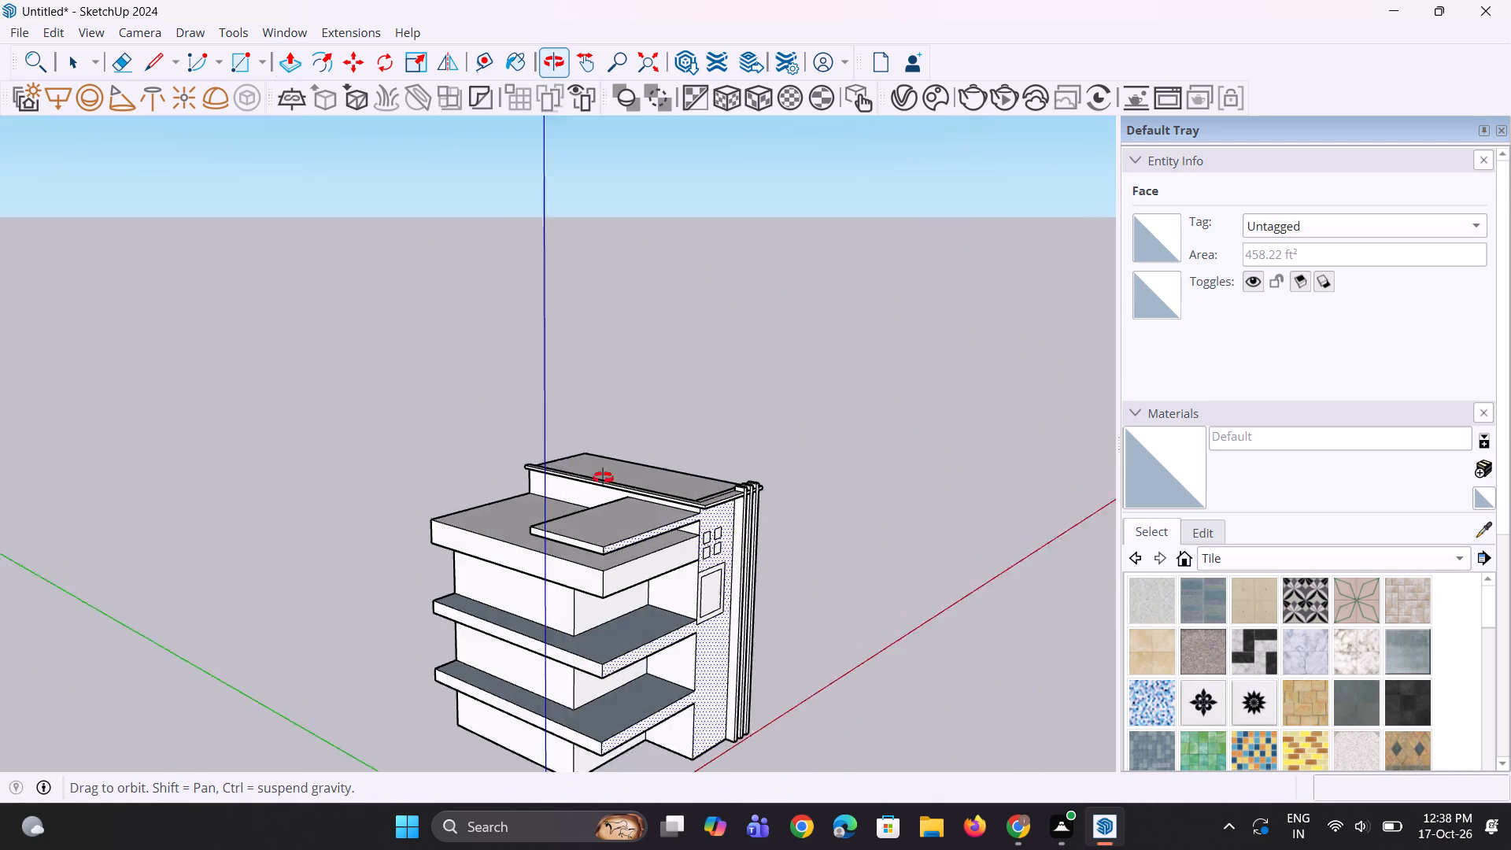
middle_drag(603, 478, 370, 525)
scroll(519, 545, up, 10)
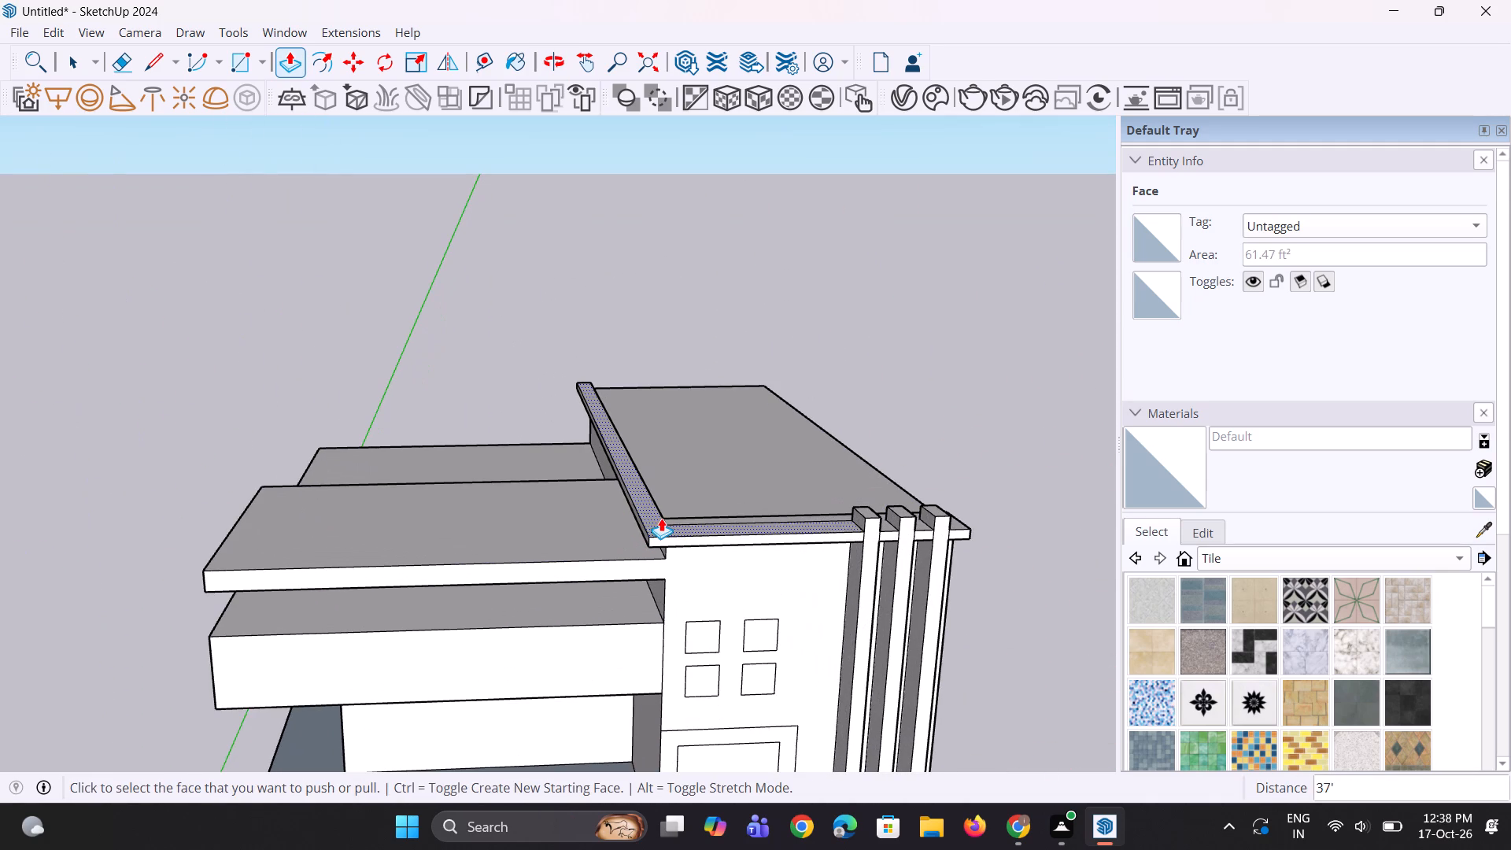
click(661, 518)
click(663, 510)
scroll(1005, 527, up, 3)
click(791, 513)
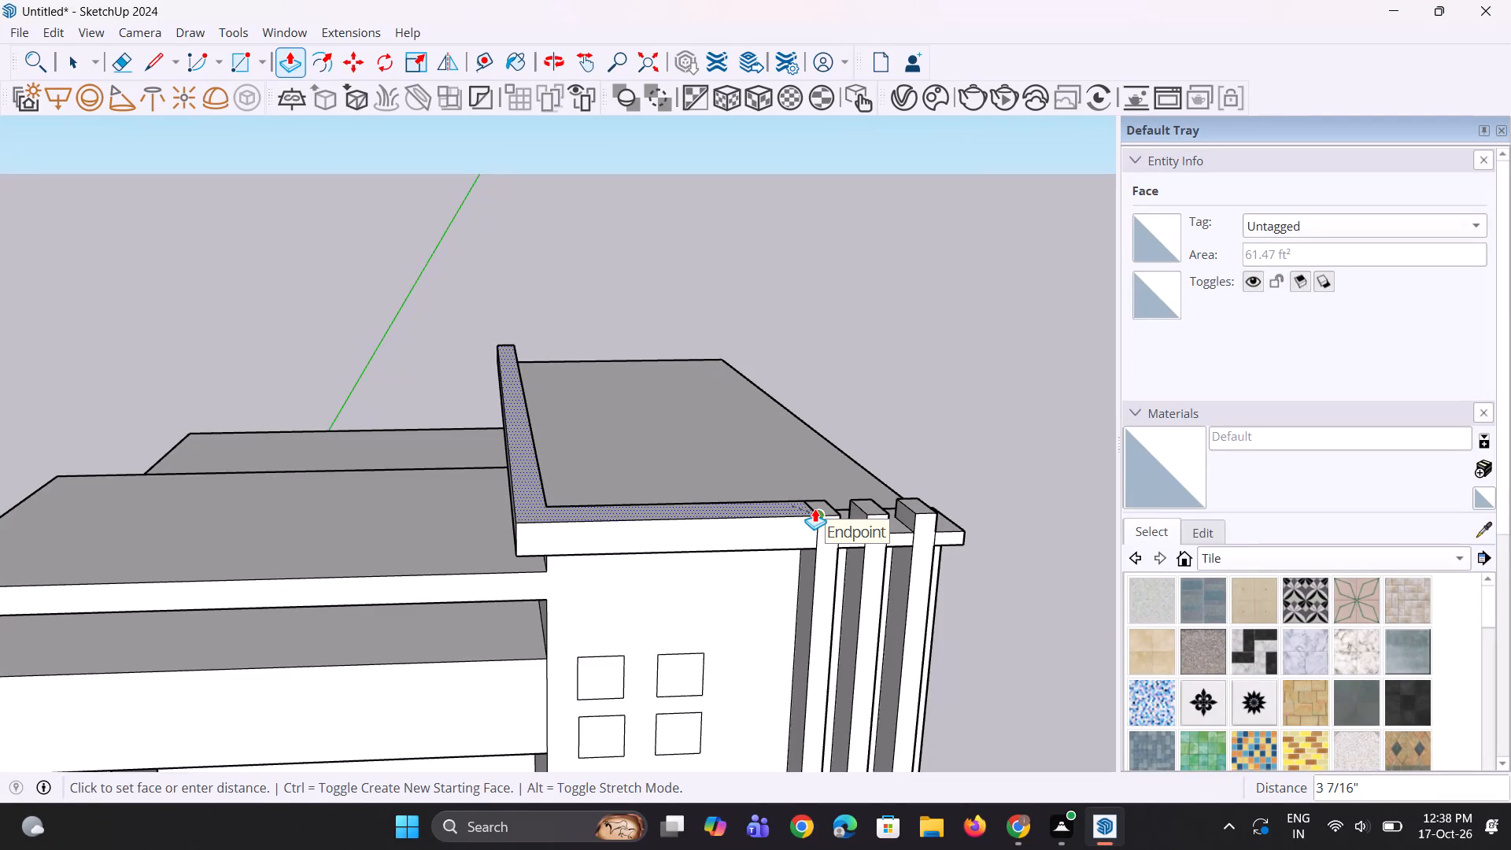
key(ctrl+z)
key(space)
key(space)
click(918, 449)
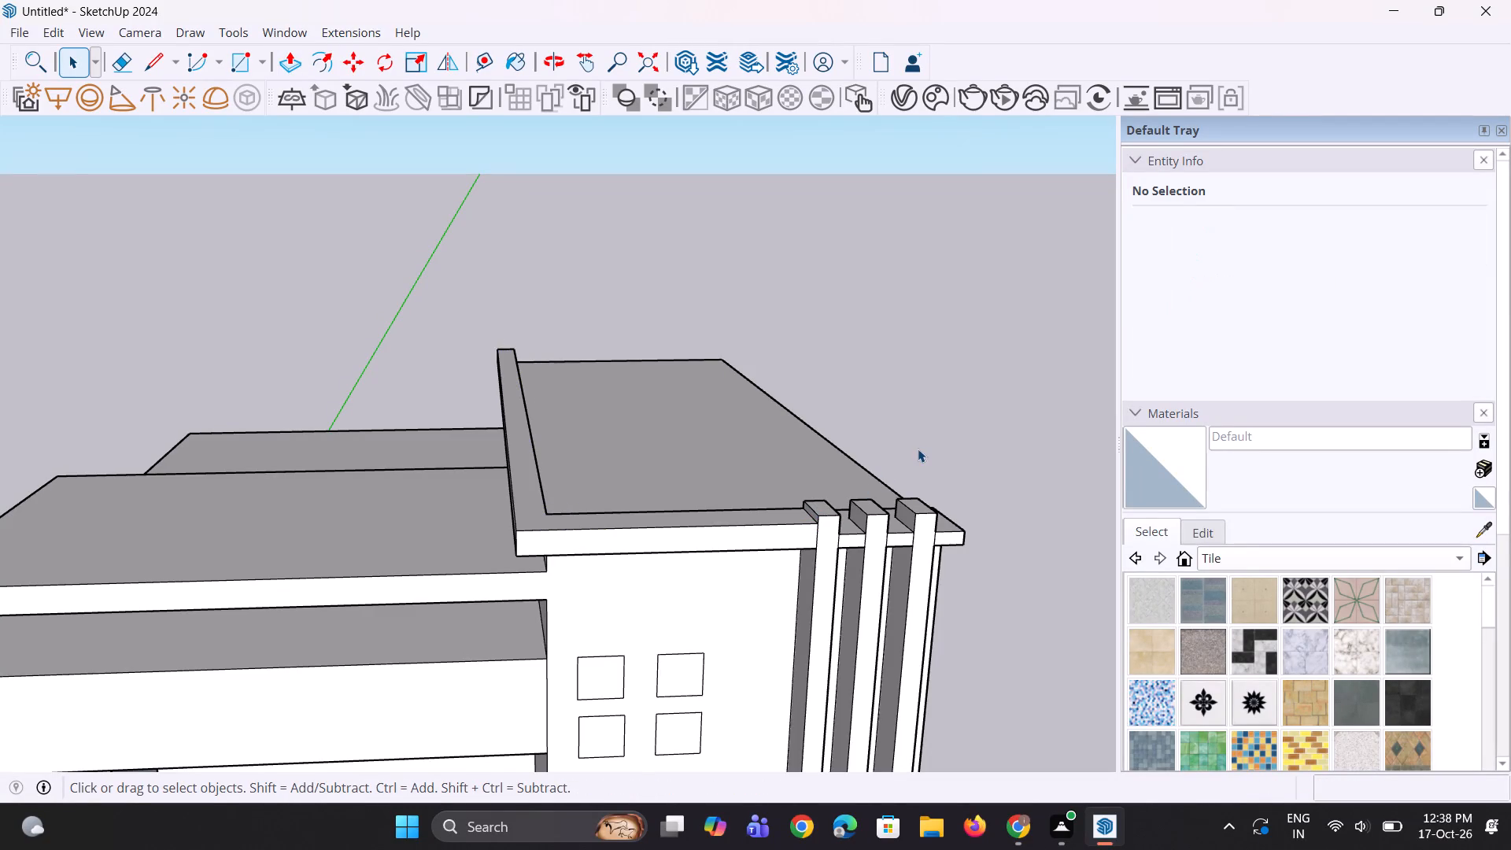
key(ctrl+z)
Copy the front top edge of the side roof canopy 9 7/16" inward to mark off a narrow strip.
scroll(744, 517, up, 3)
middle_drag(733, 547, 719, 509)
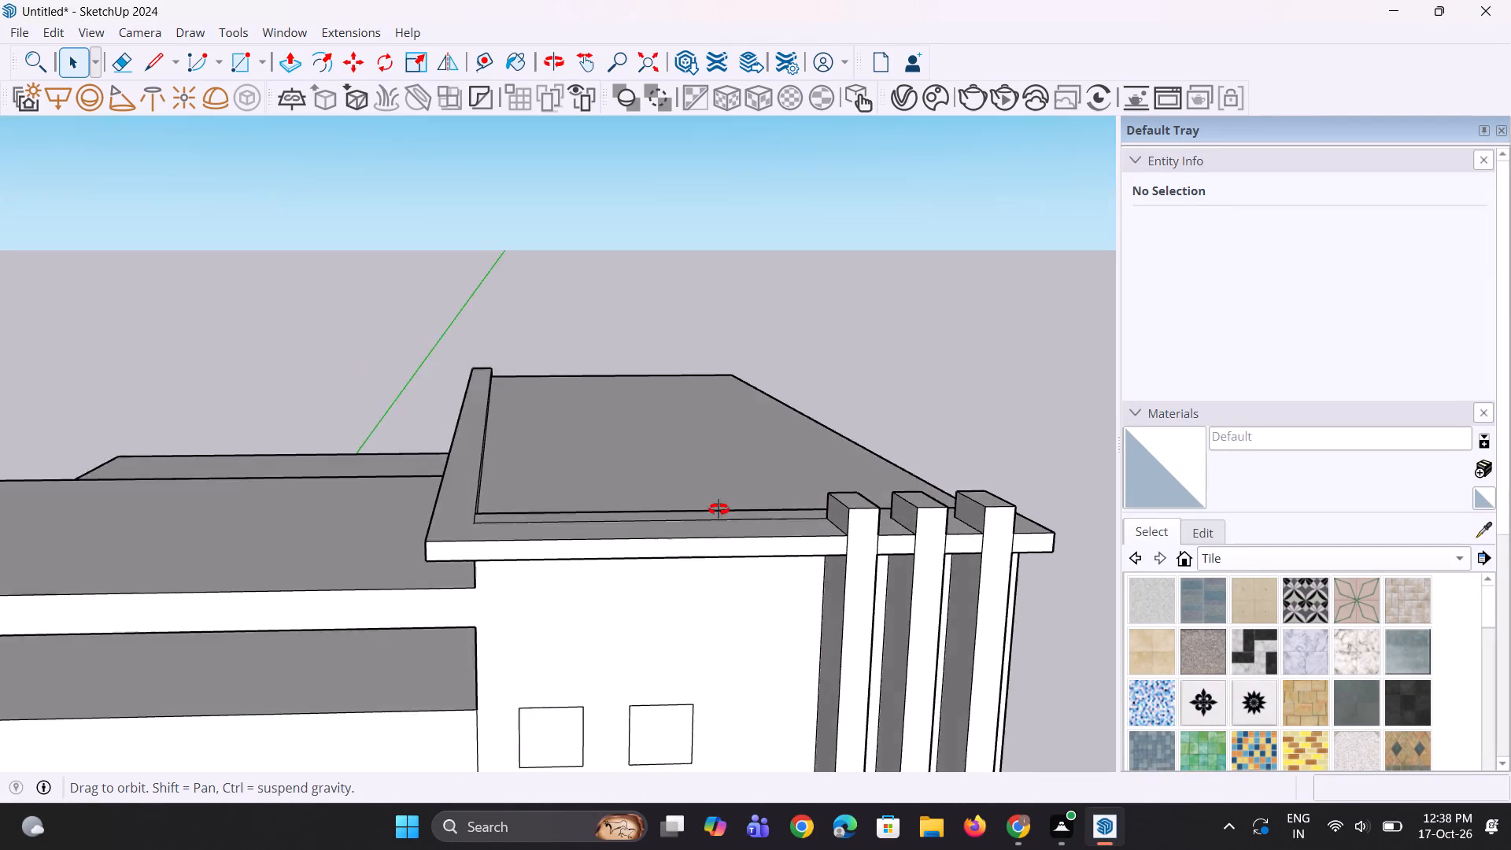
middle_drag(719, 509, 707, 477)
scroll(707, 477, down, 10)
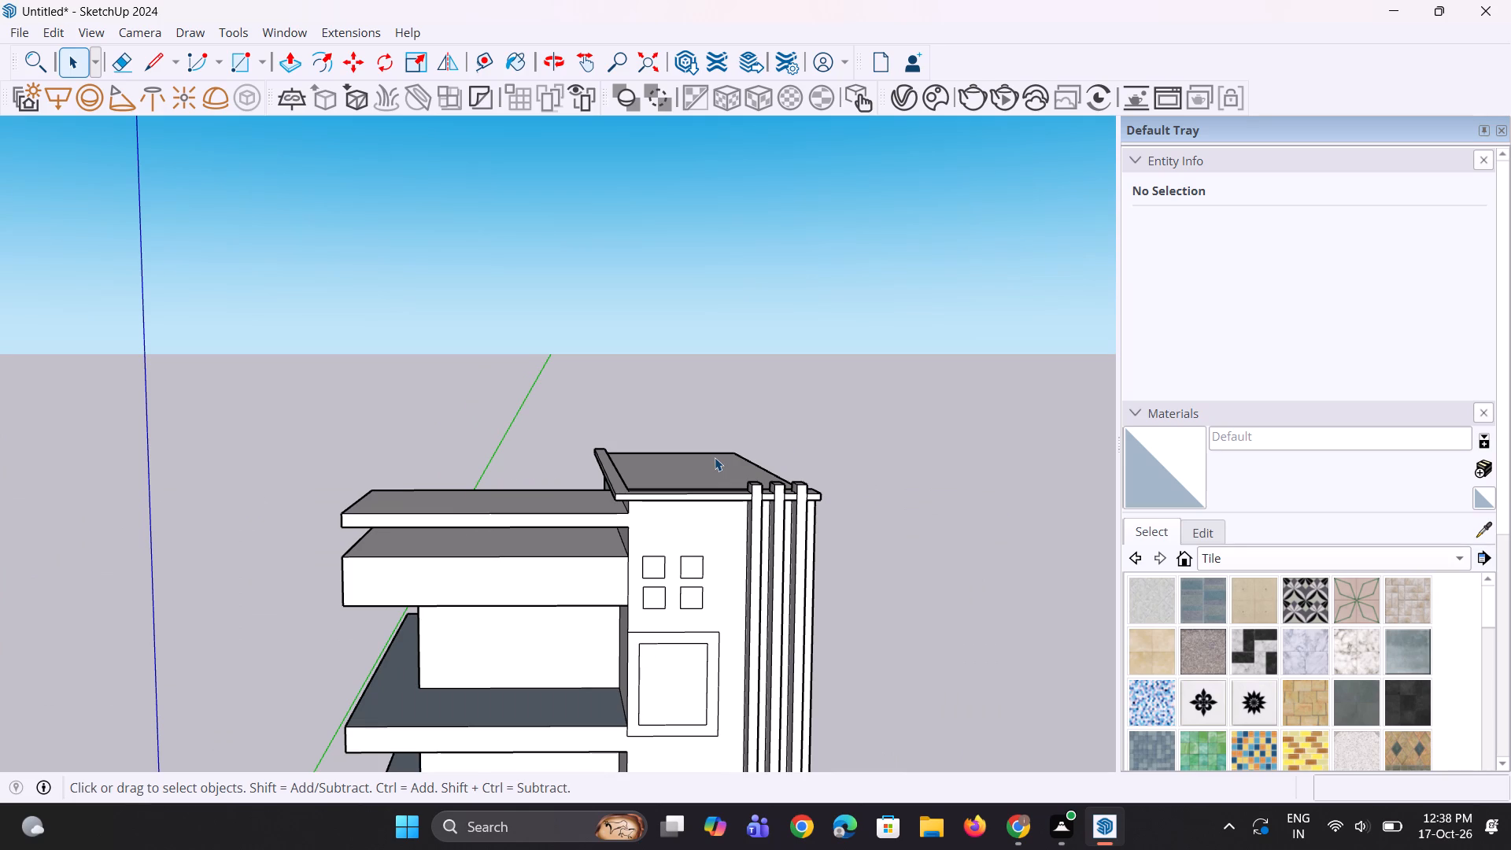
scroll(786, 388, down, 4)
middle_drag(545, 590, 708, 735)
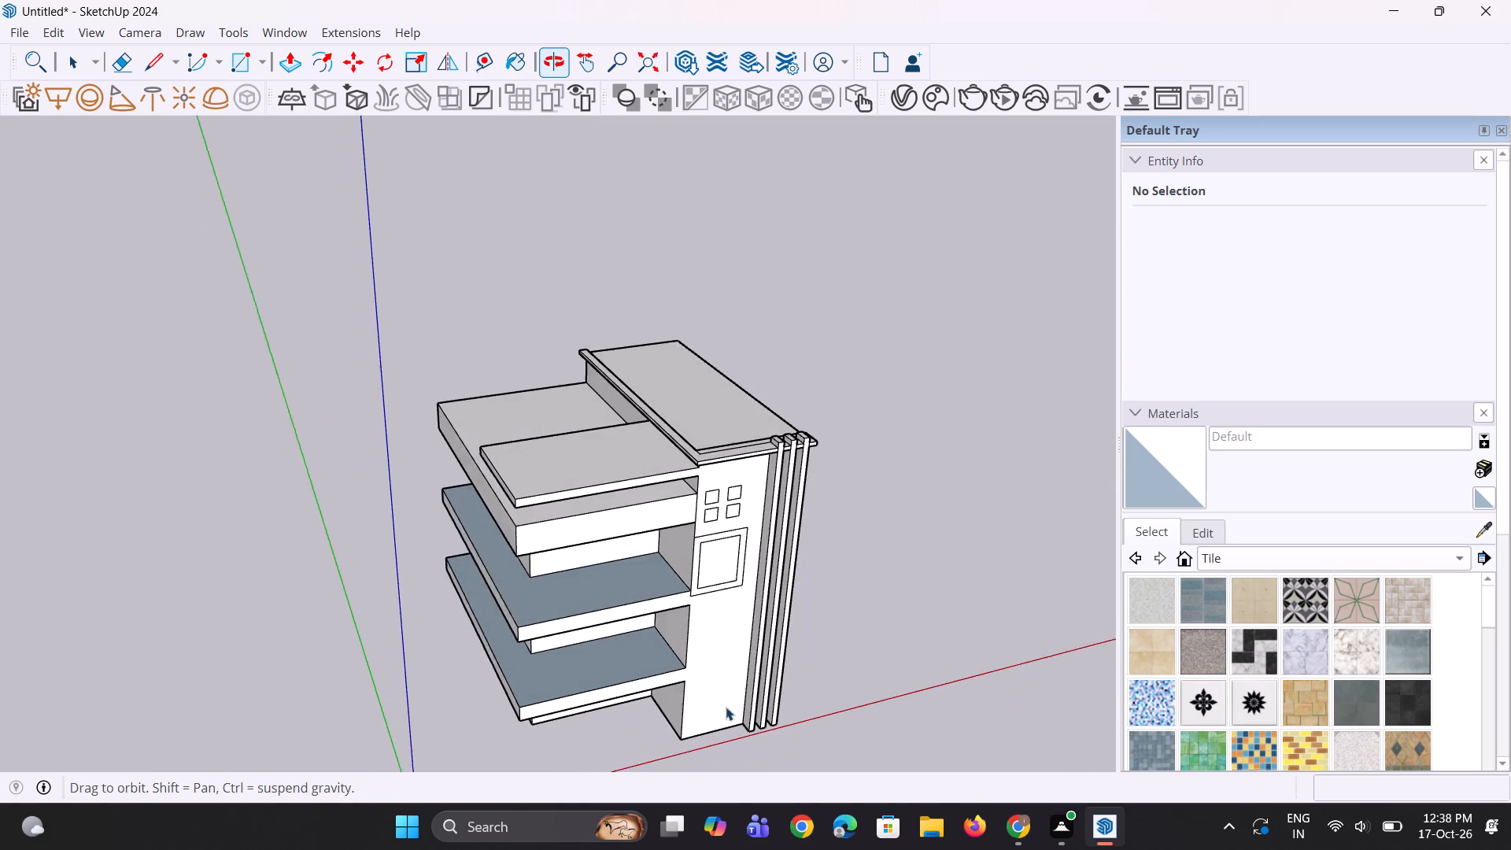
scroll(662, 541, up, 4)
middle_drag(519, 418, 614, 541)
scroll(598, 522, up, 2)
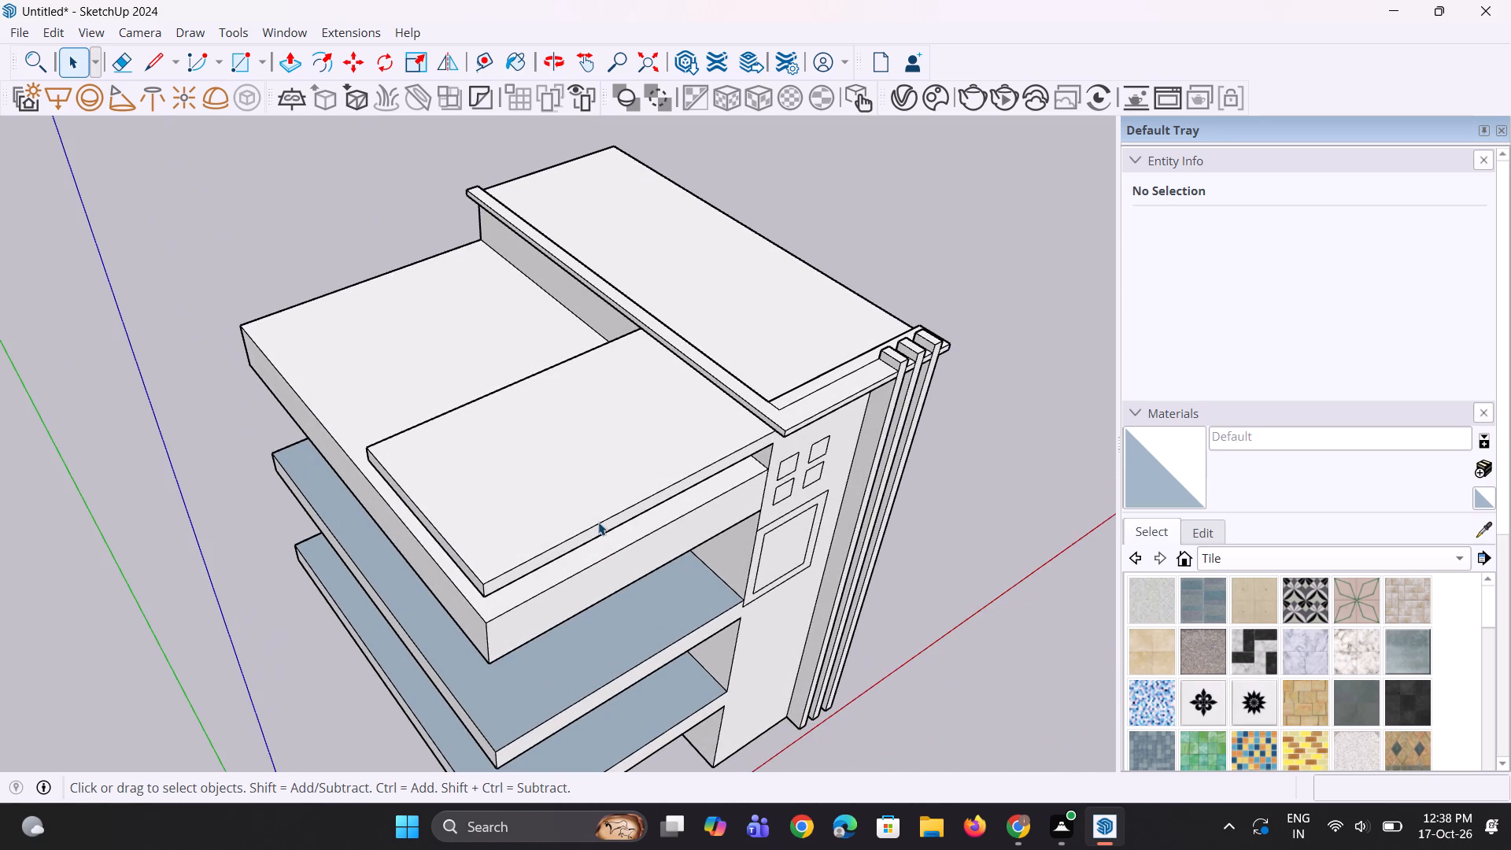
click(598, 522)
scroll(671, 489, up, 2)
key(m)
scroll(815, 420, up, 1)
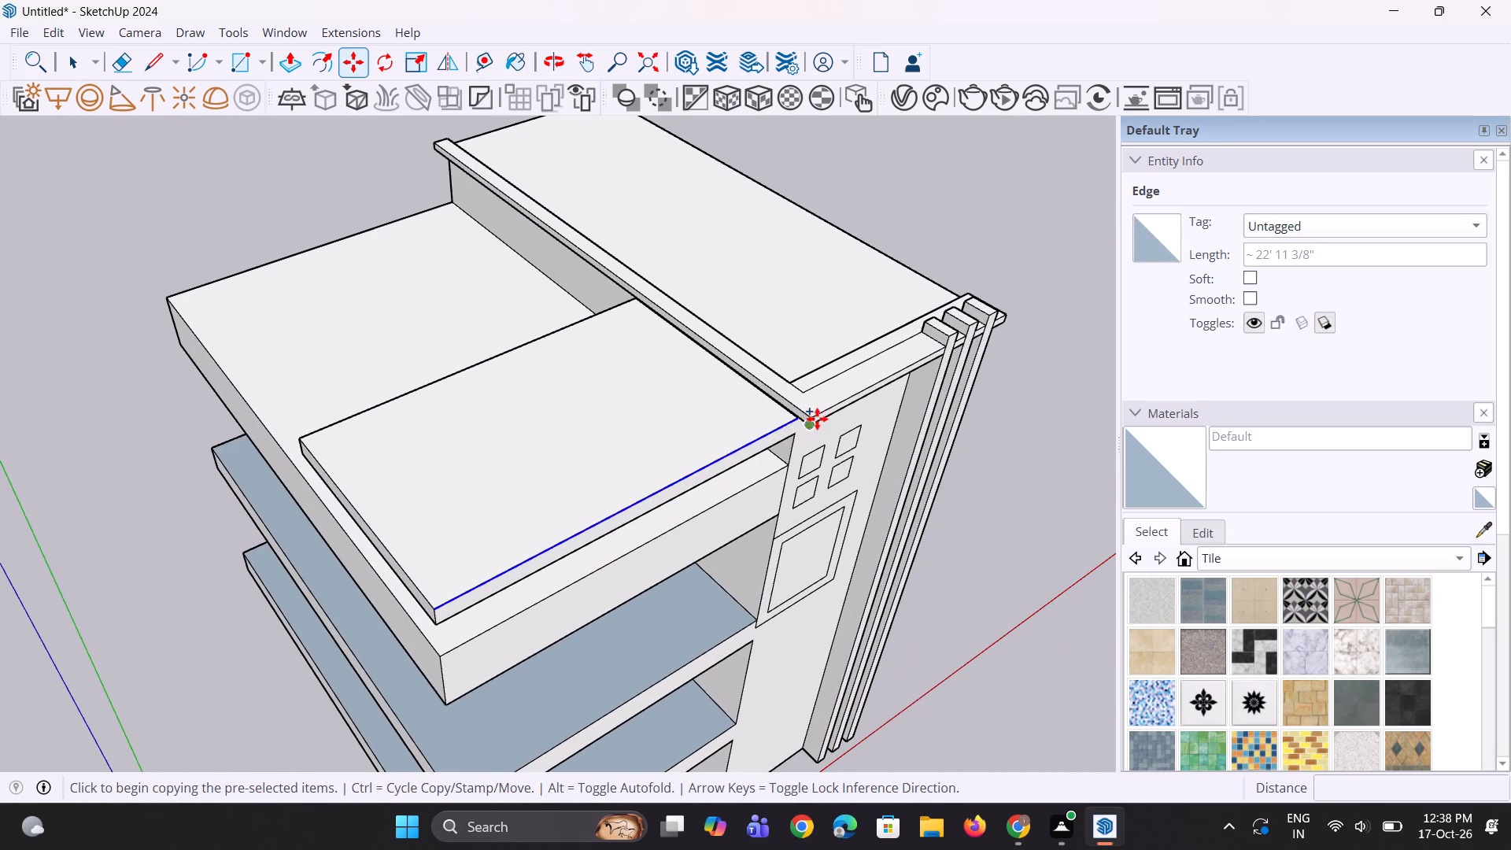
scroll(817, 419, up, 7)
click(781, 423)
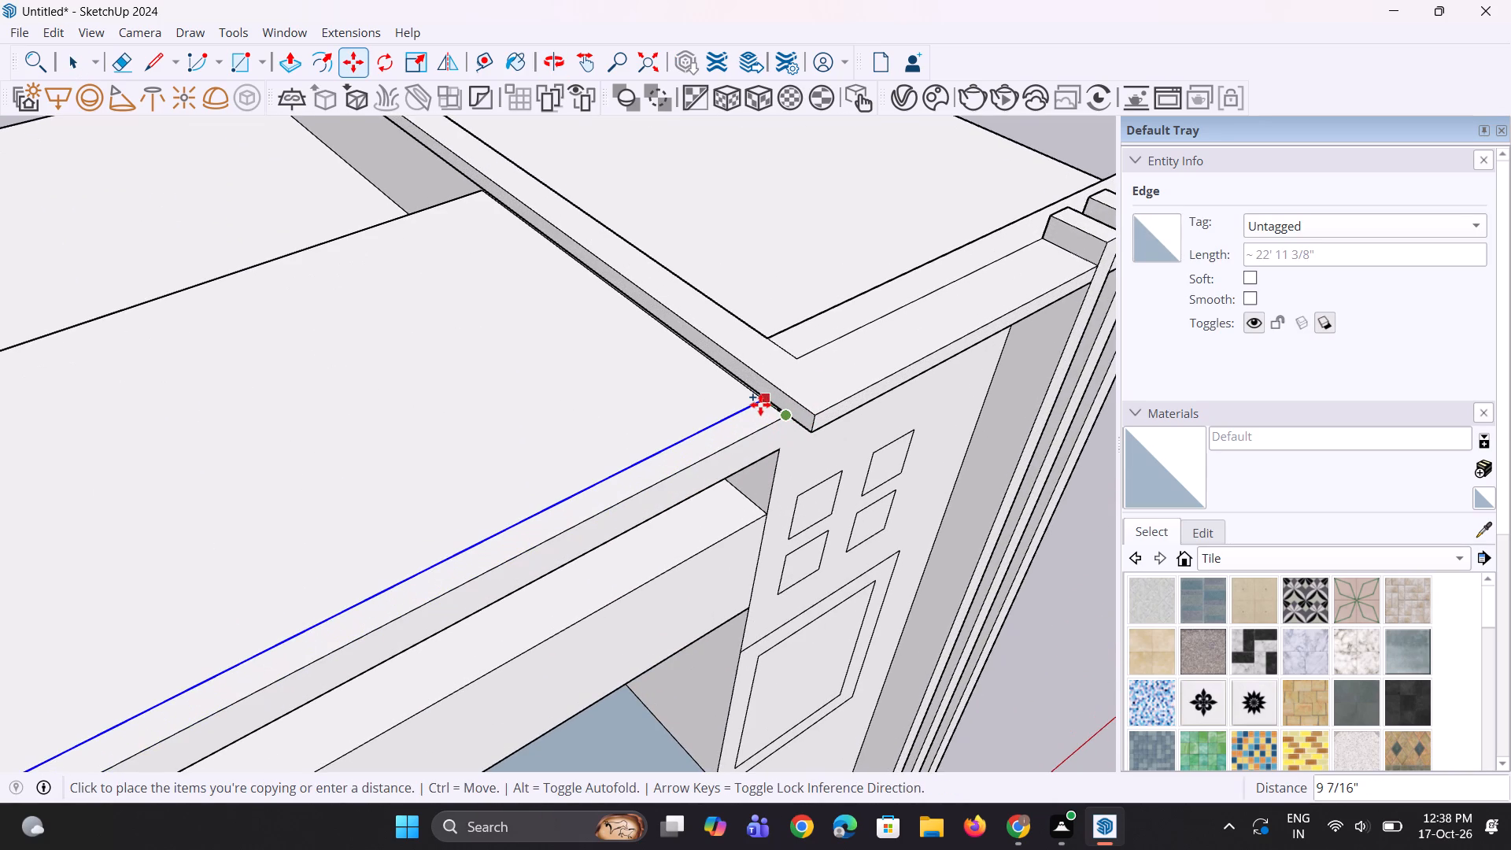
click(758, 403)
key(space)
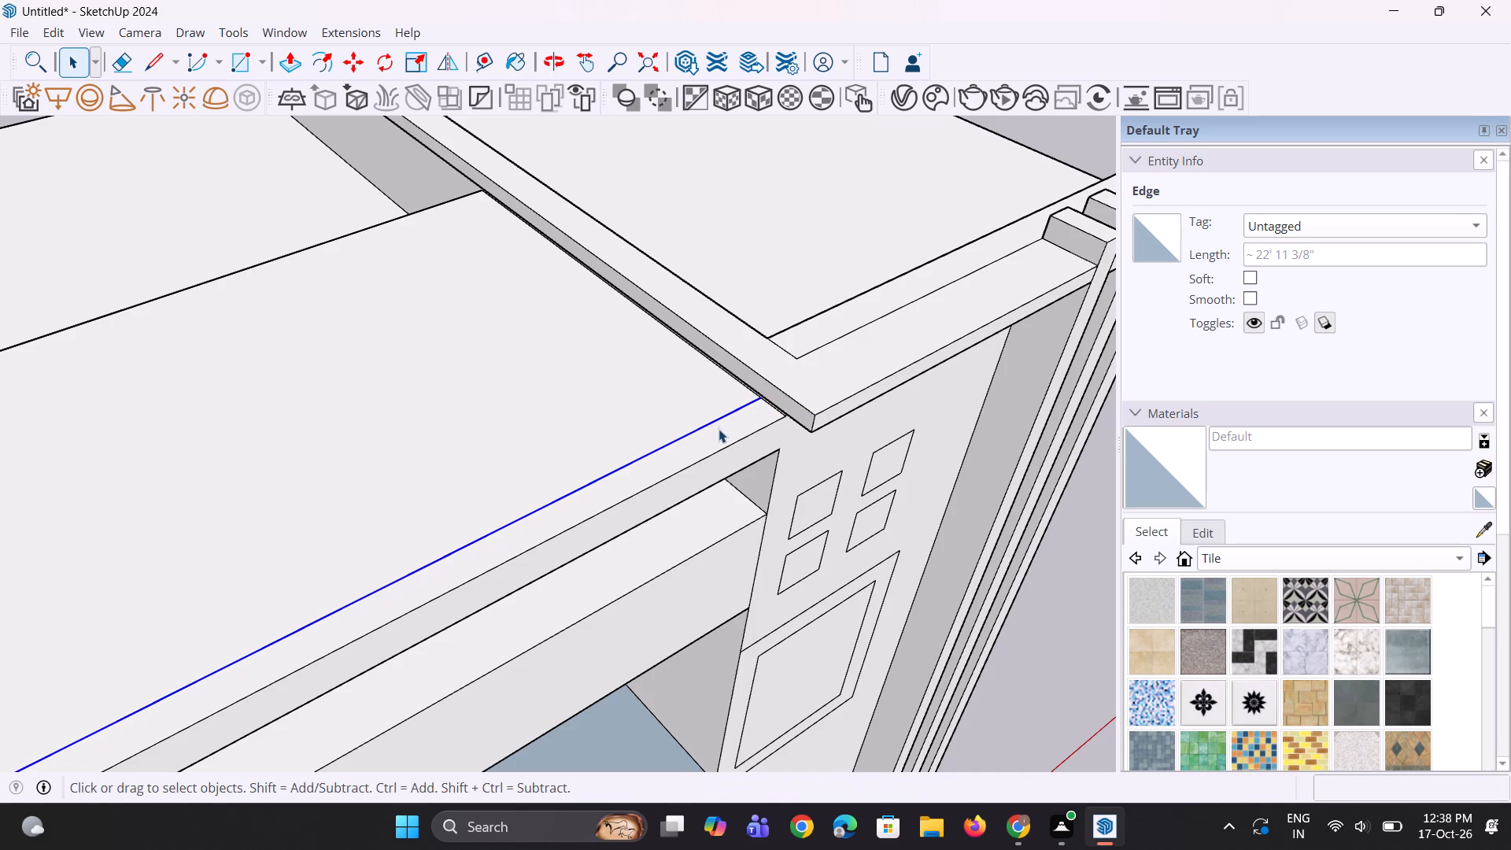
Copy the narrow strip 1' 7 9/16" back across the side canopy's top and array it as six copies.
click(719, 429)
middle_drag(750, 450, 1235, 461)
scroll(770, 400, down, 7)
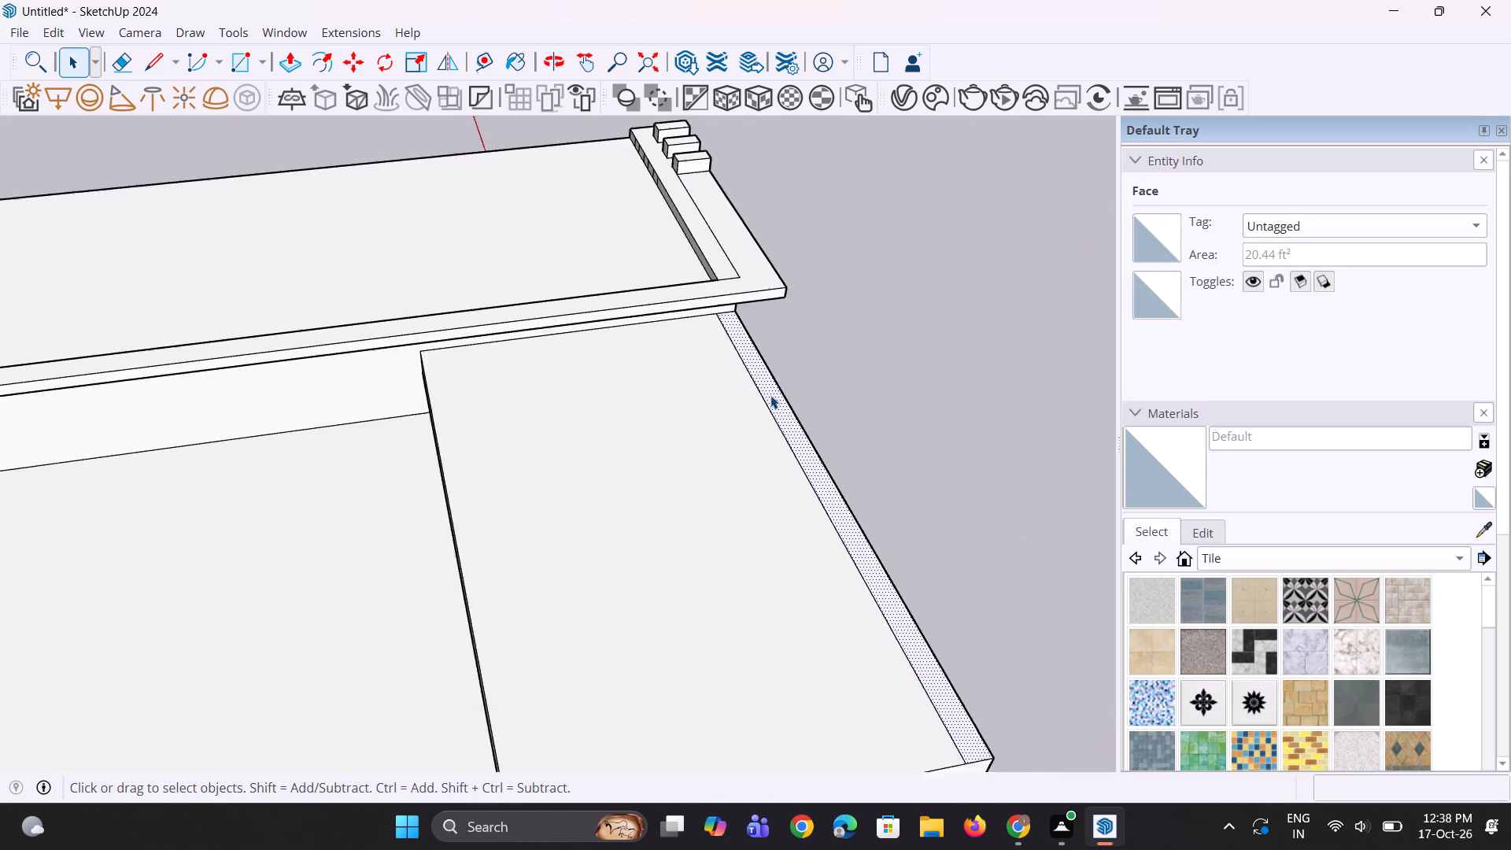
scroll(770, 395, down, 7)
scroll(823, 534, up, 8)
key(m)
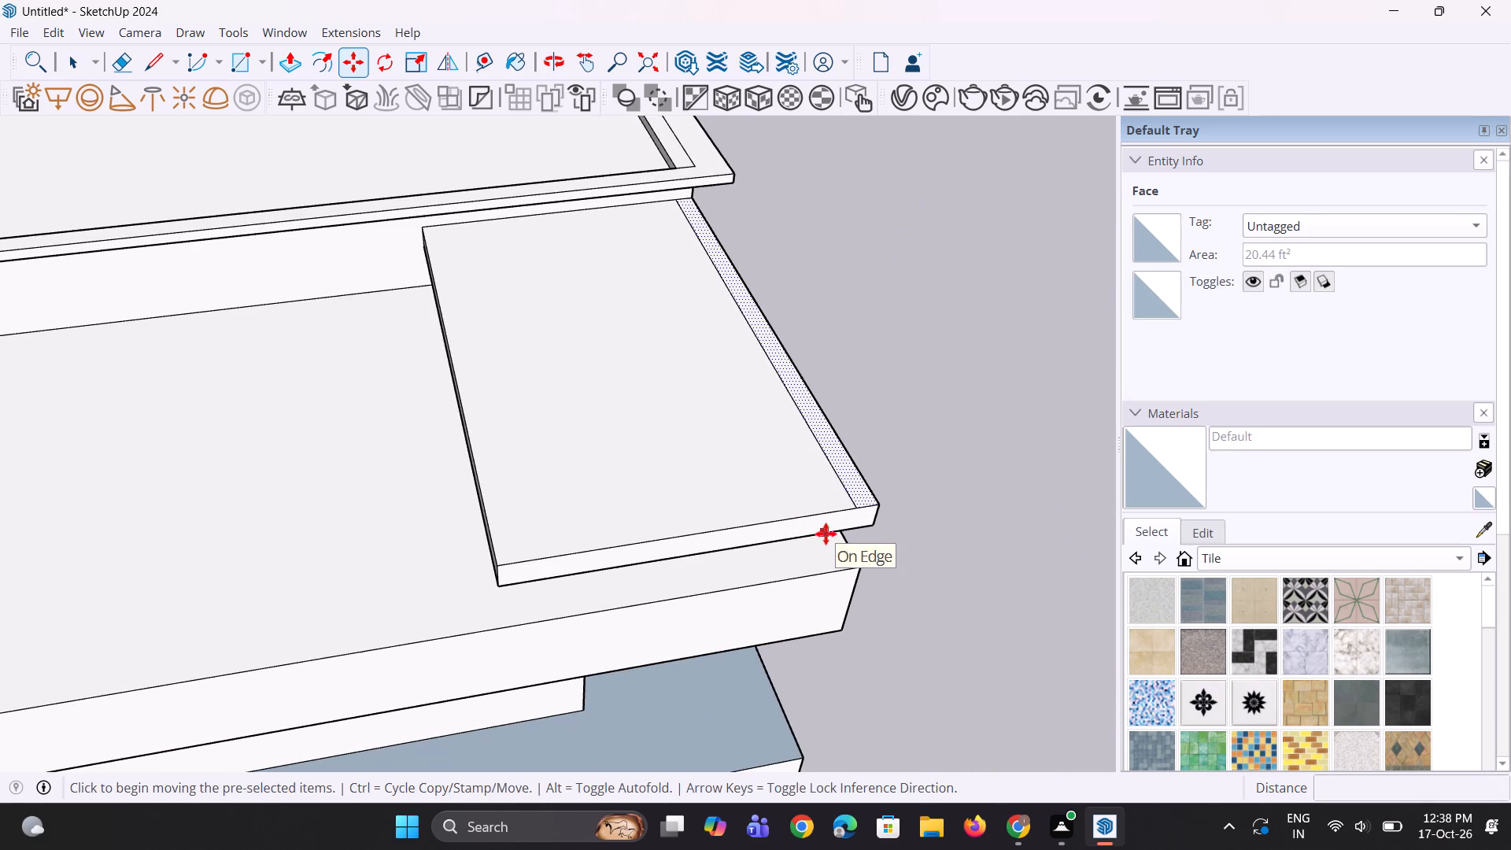
ctrl+scroll(826, 534, up, 7)
click(922, 484)
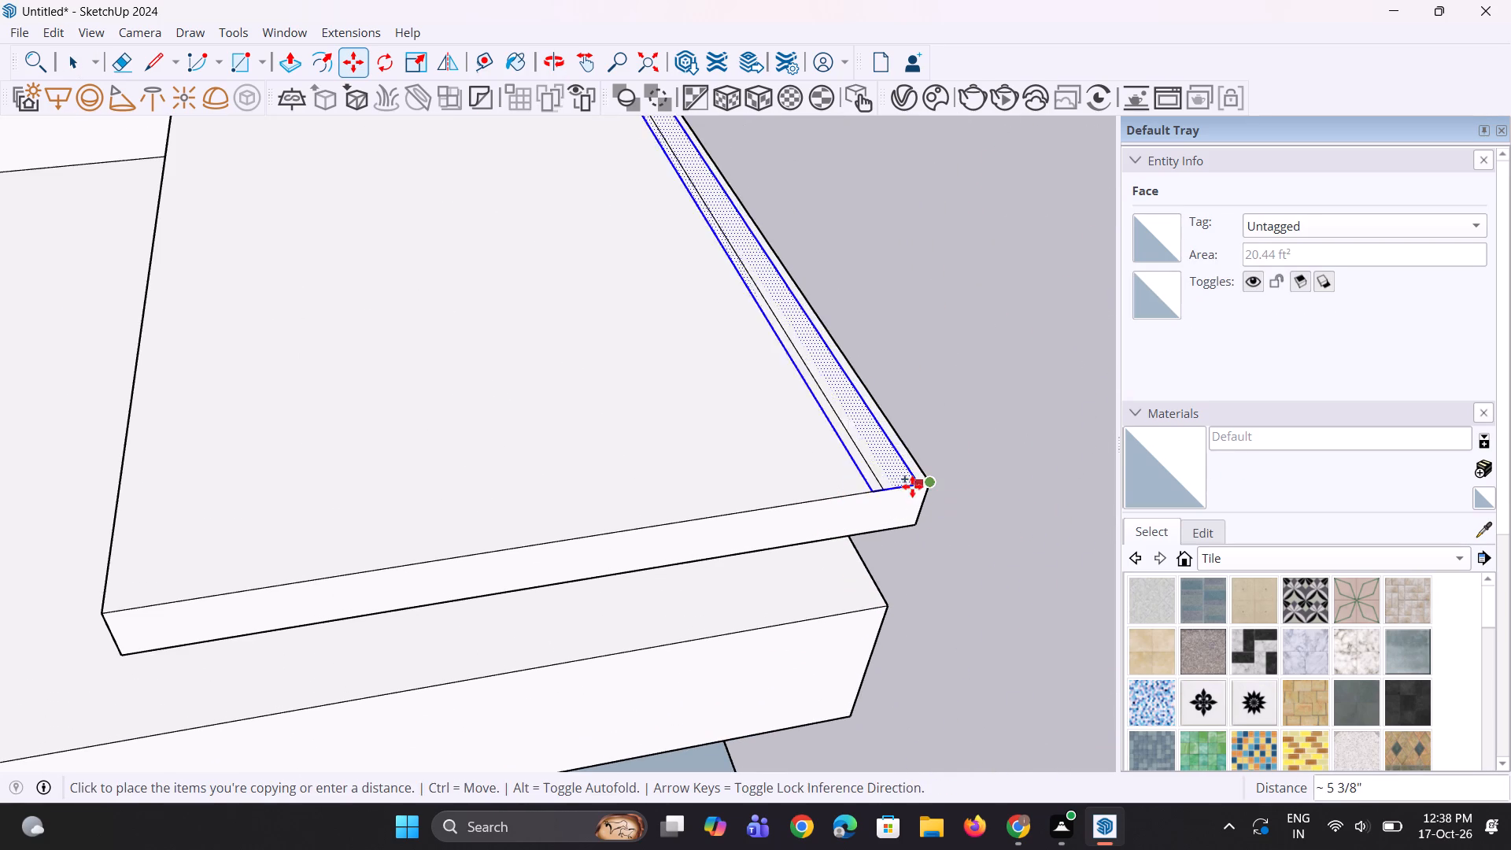
click(846, 502)
text(*6)
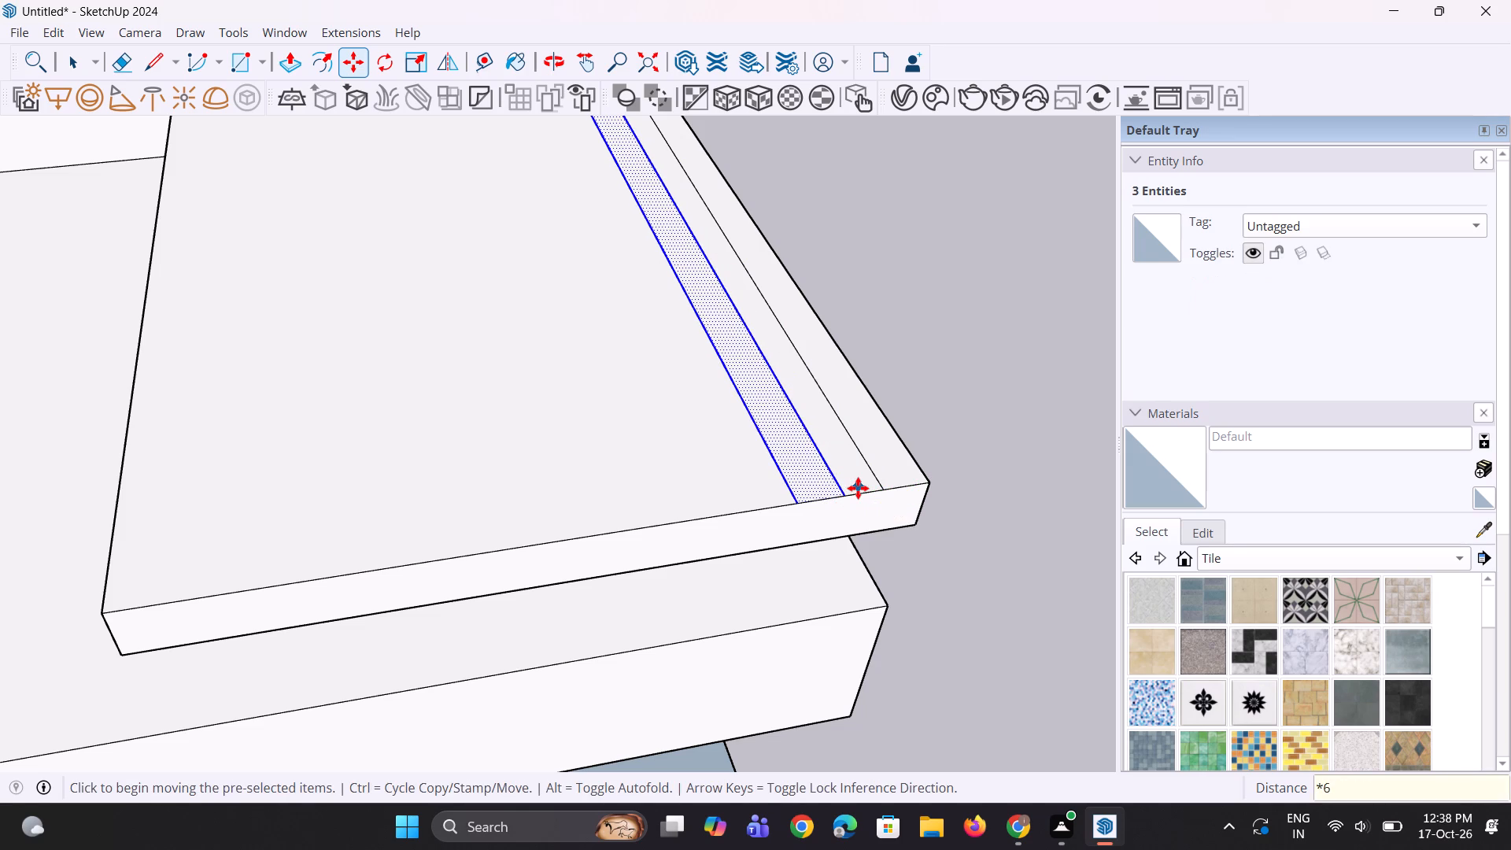
key(Return)
scroll(852, 490, down, 12)
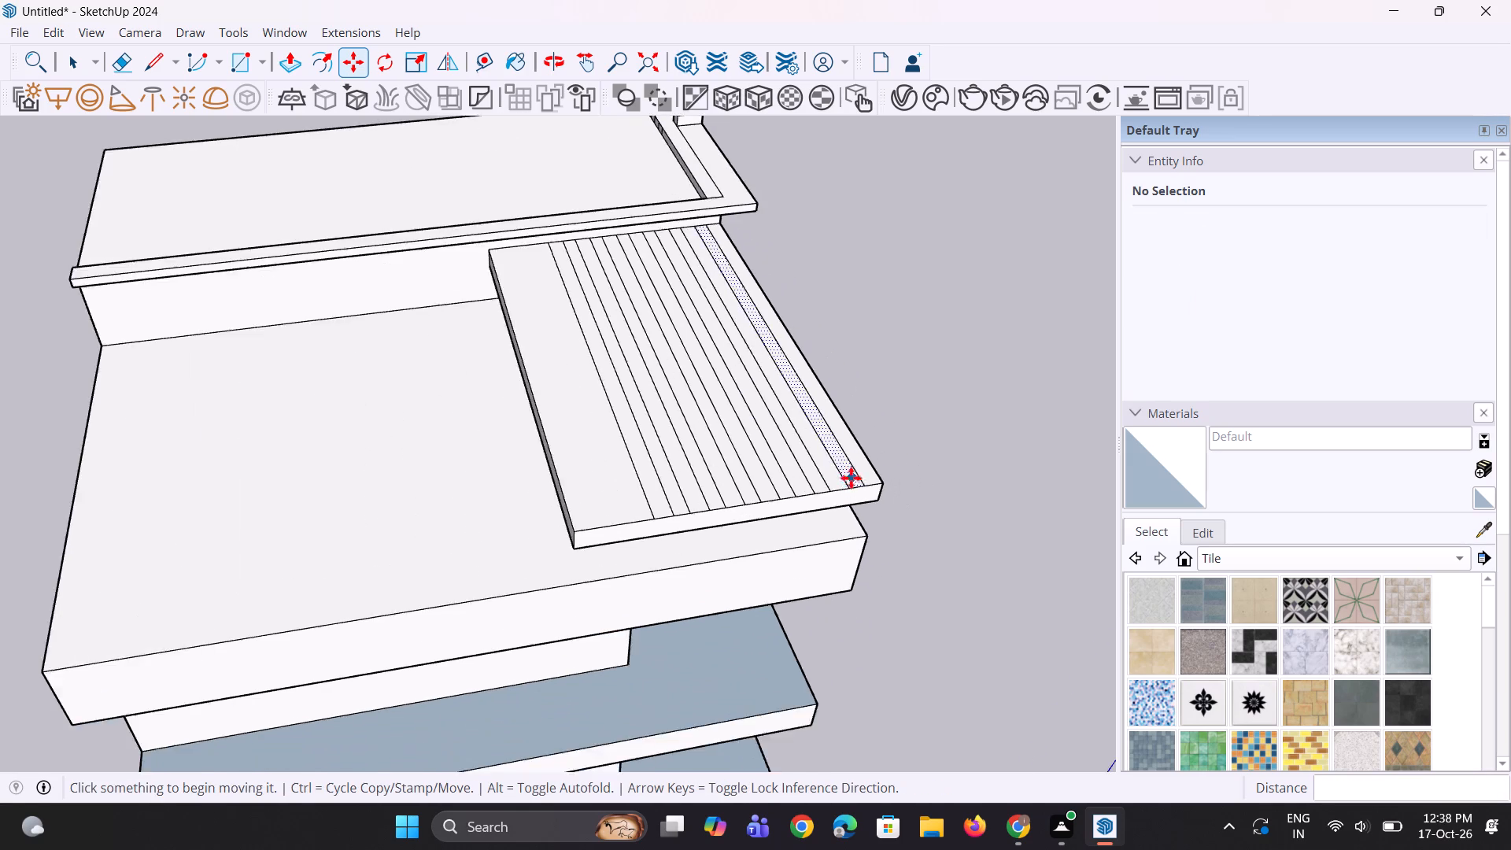
Undo the array of narrow strips on the side canopy's top.
scroll(624, 490, up, 4)
key(ctrl+z)
key(space)
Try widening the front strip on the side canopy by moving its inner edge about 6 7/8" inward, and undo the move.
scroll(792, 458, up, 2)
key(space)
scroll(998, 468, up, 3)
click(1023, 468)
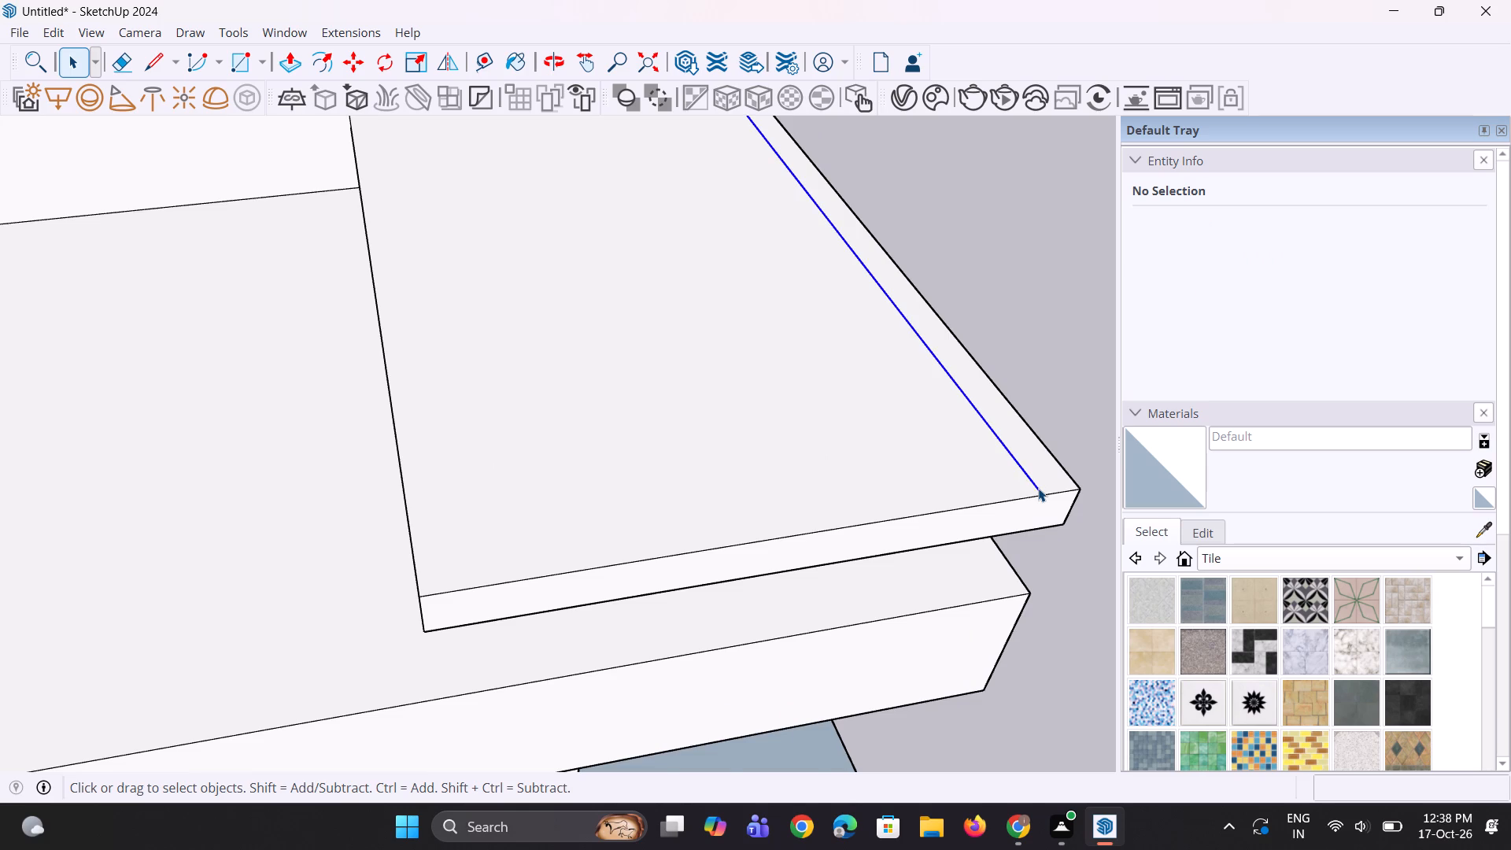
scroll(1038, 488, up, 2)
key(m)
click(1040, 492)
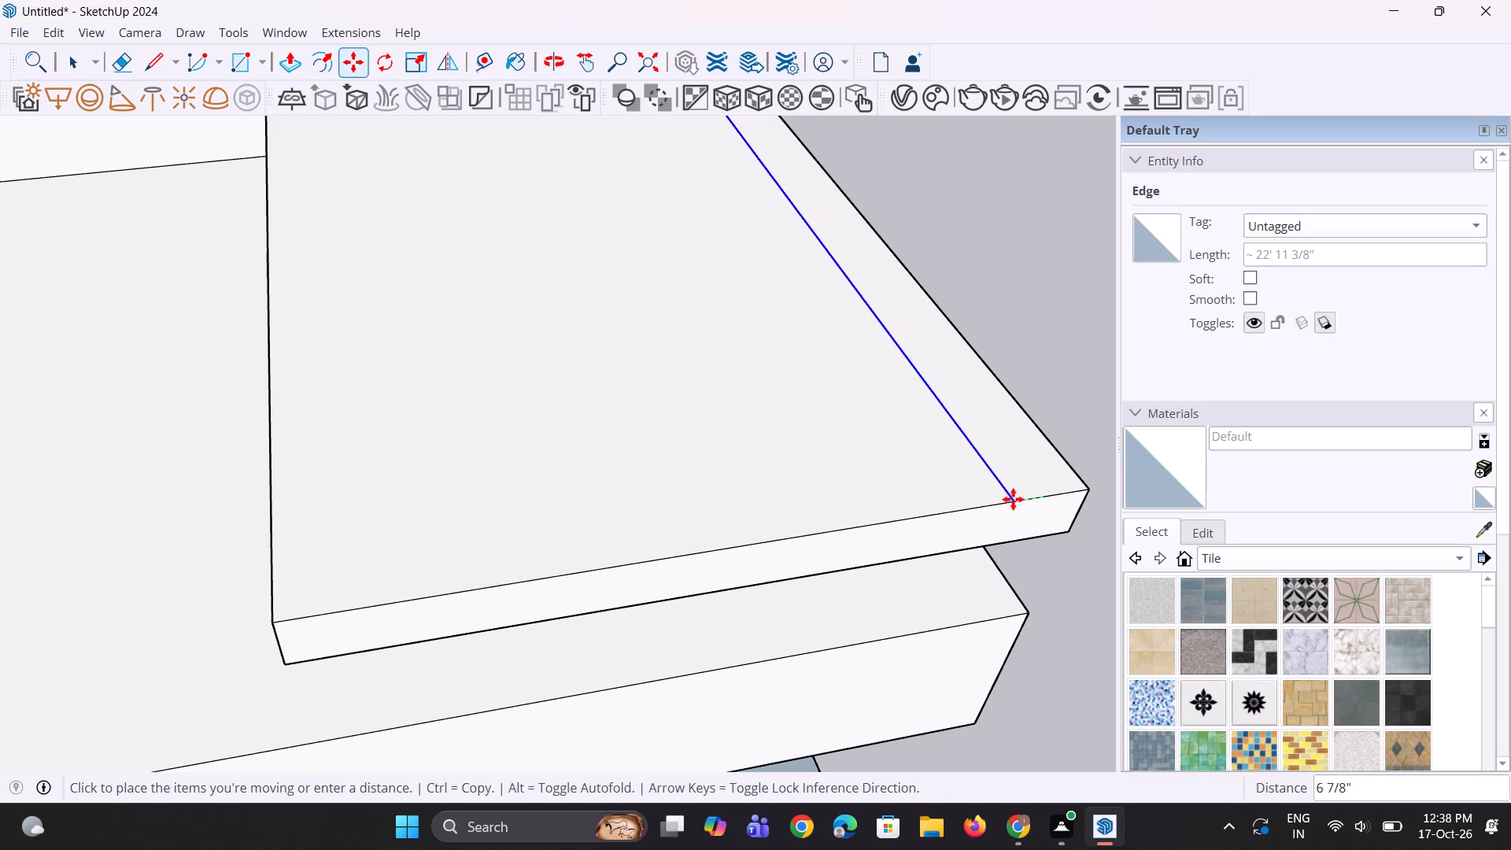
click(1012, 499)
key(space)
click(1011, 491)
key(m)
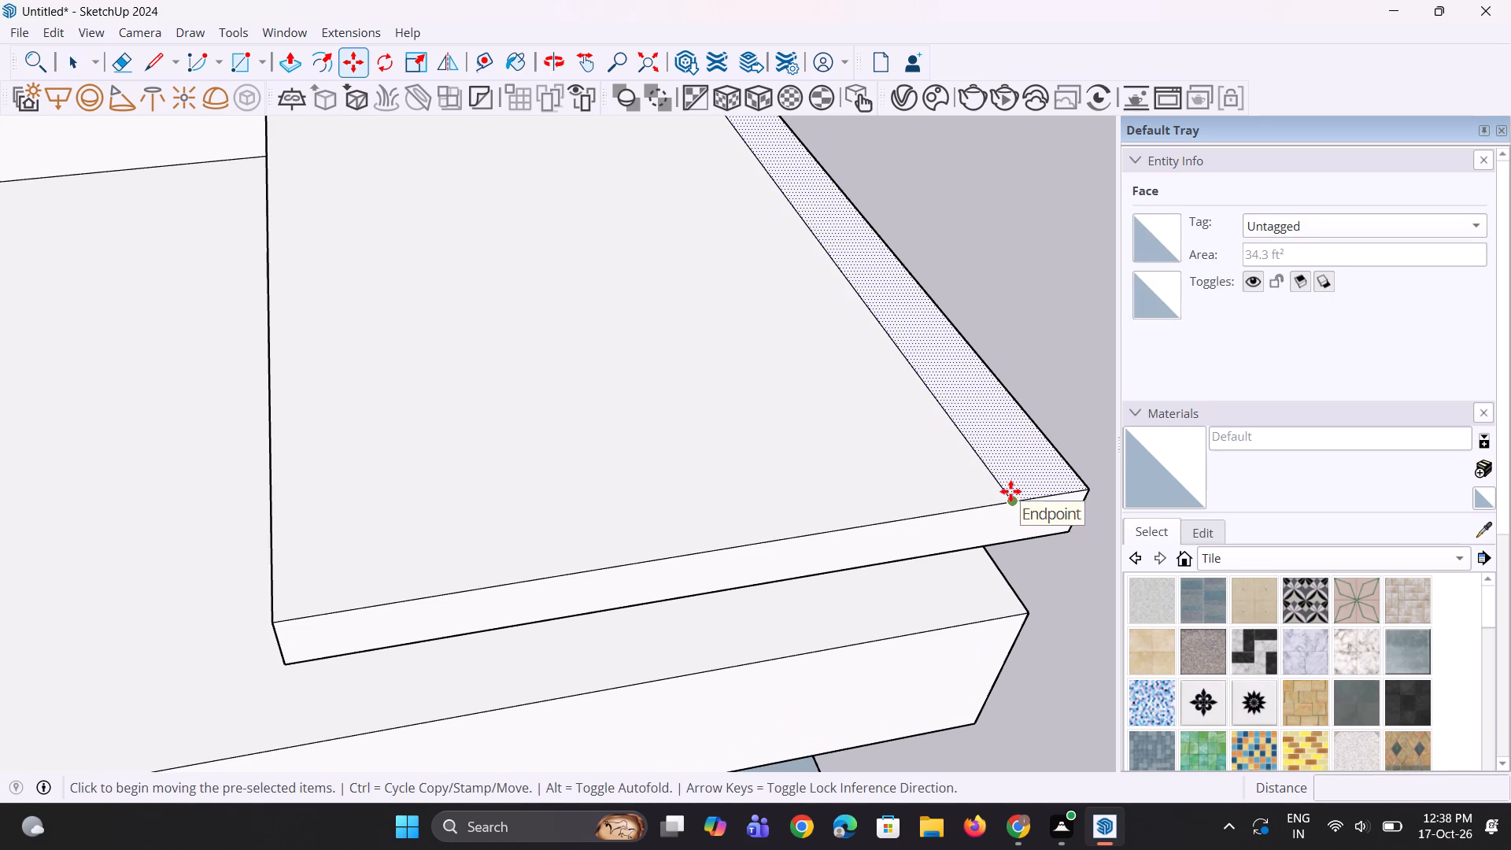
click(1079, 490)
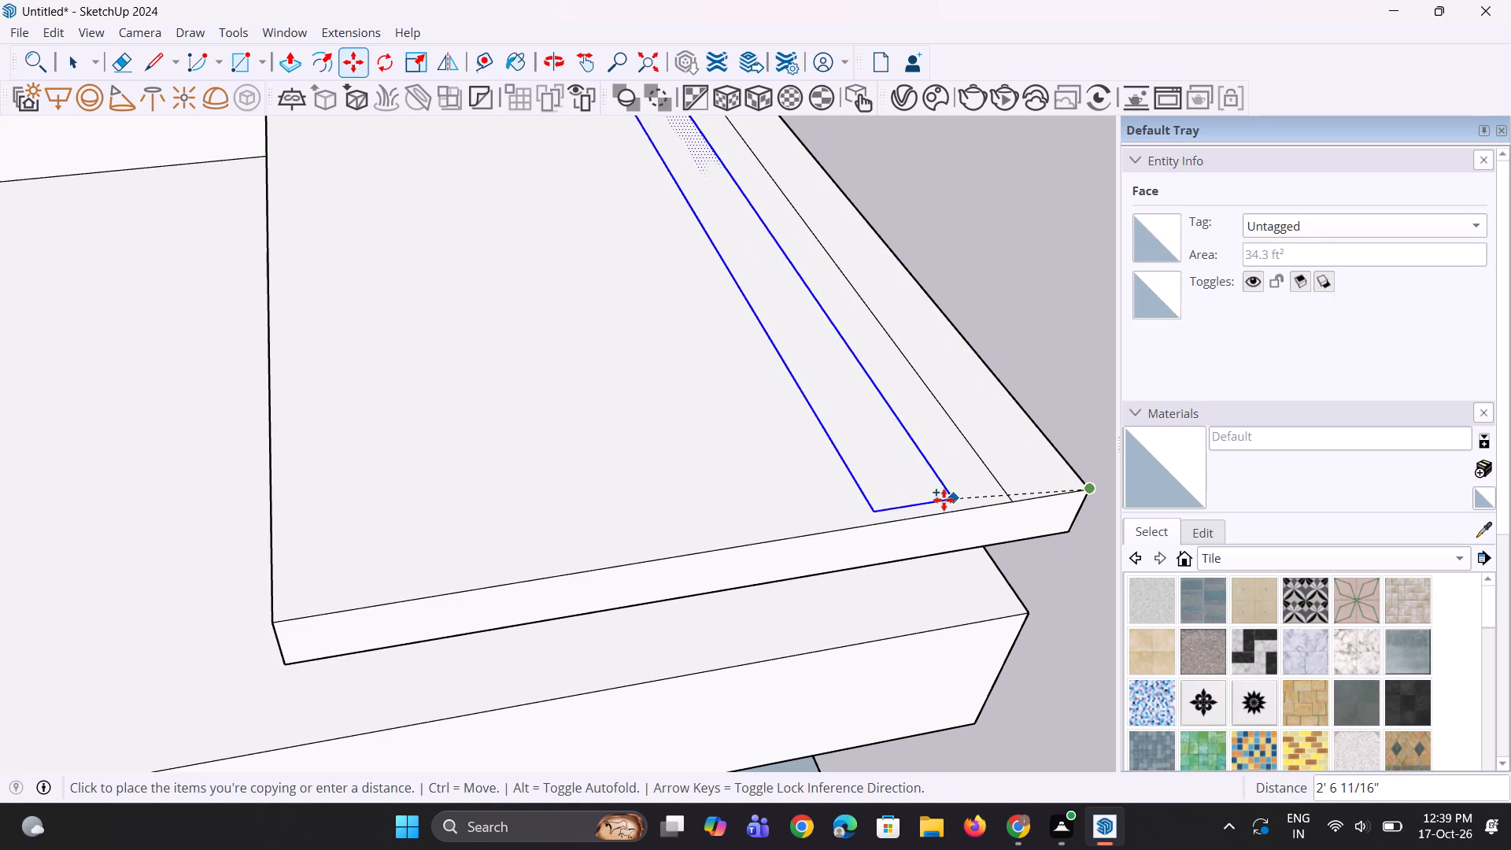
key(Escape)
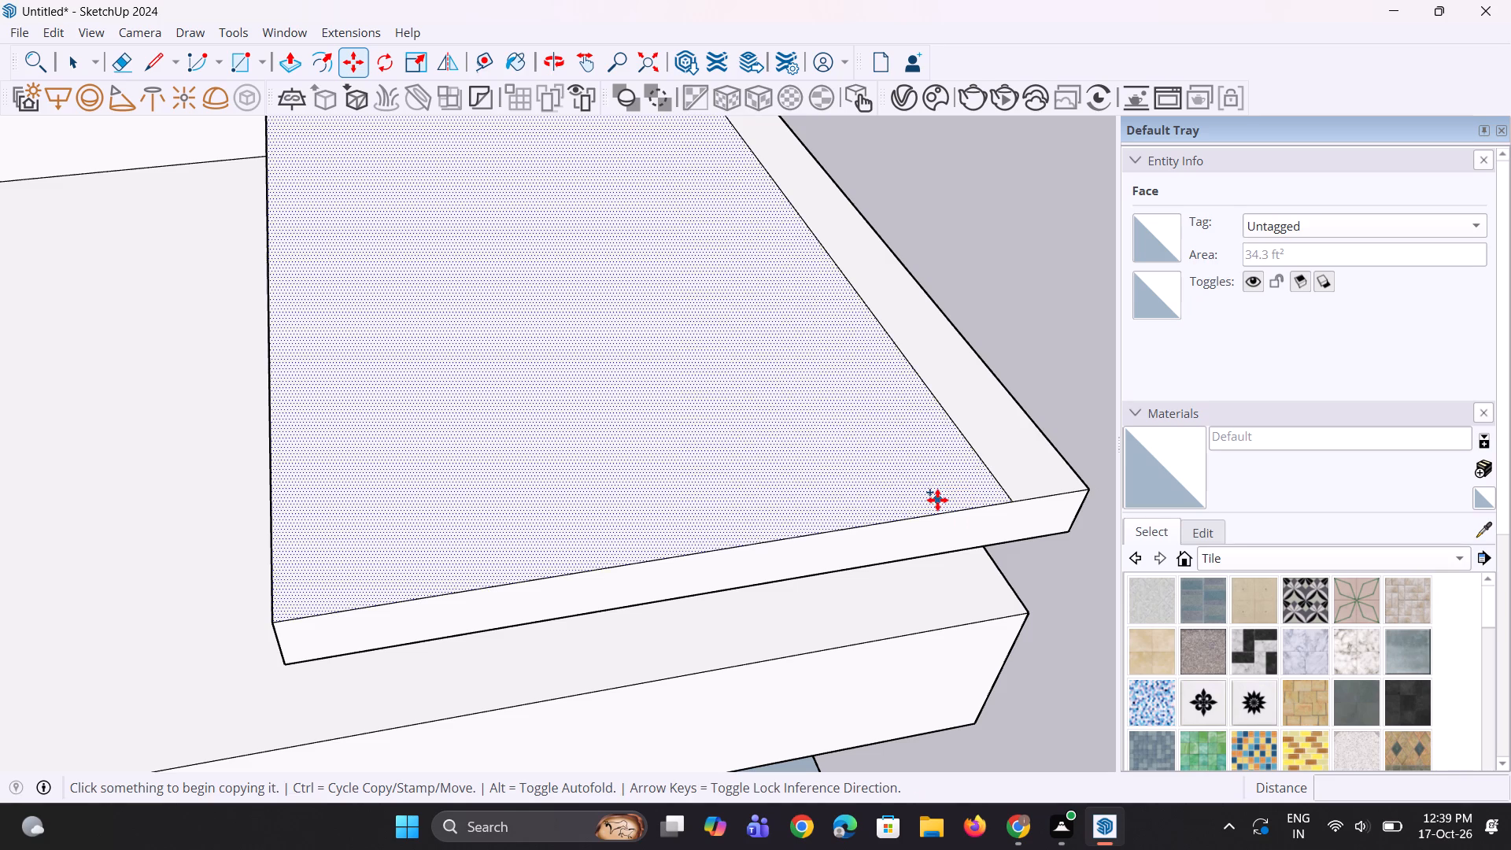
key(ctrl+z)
Move the inner edge of the front strip slightly farther inward across the side canopy's top to widen the strip.
key(space)
click(1023, 472)
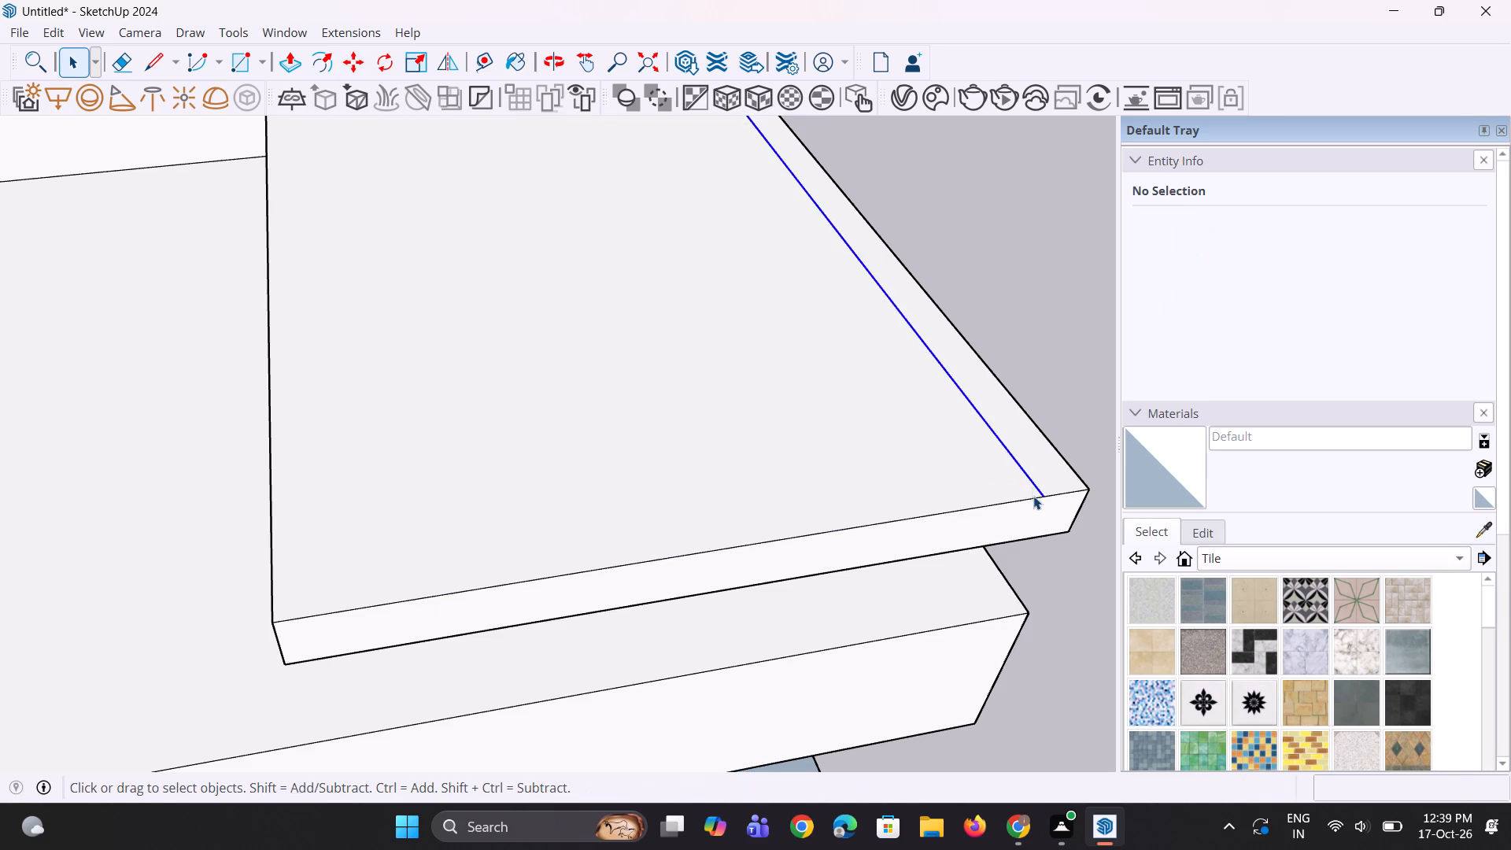
scroll(1034, 496, up, 5)
key(m)
click(1054, 493)
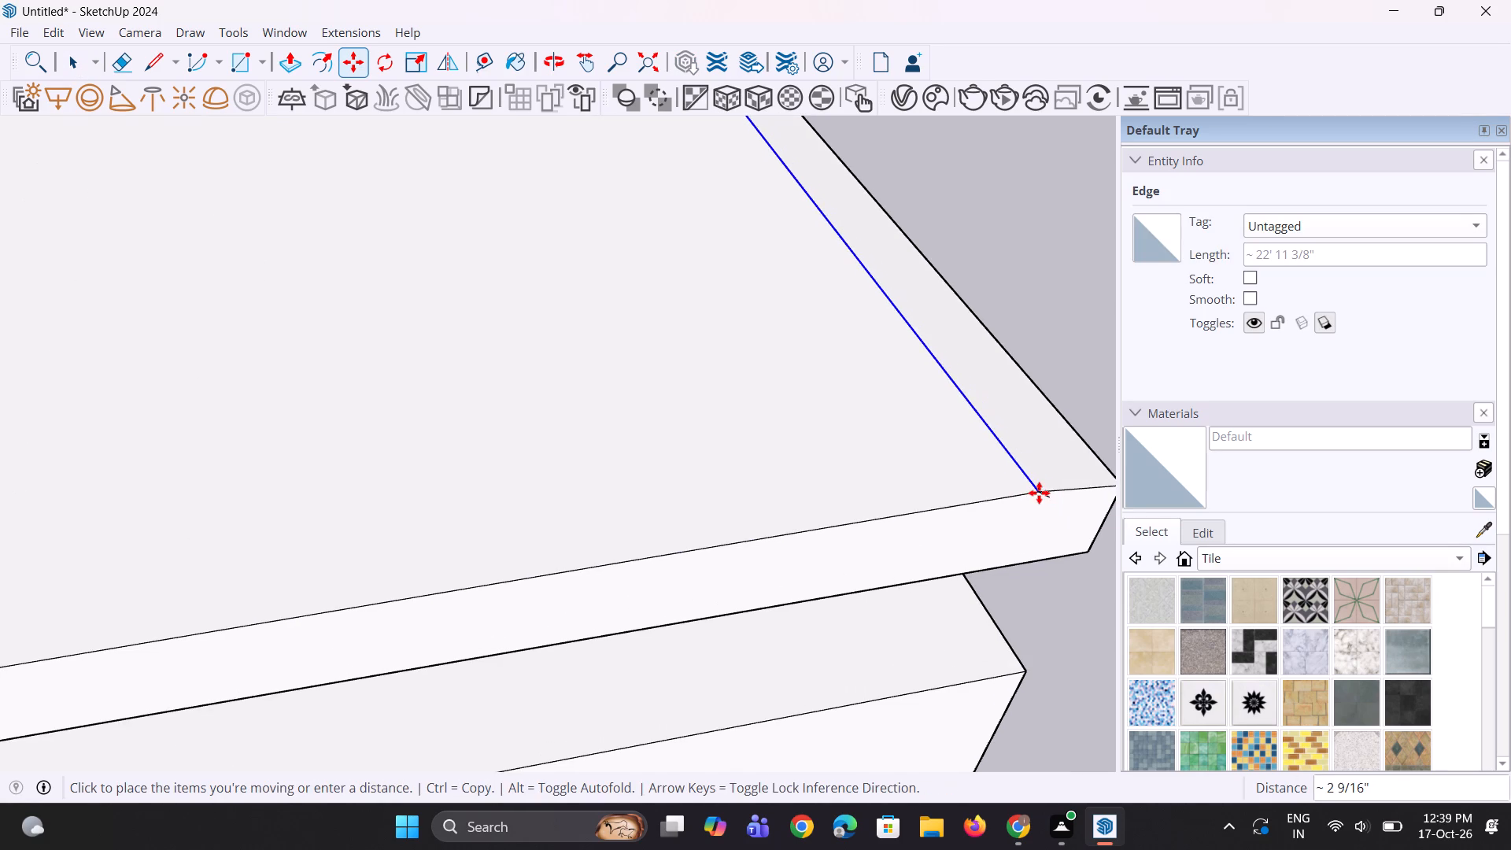
click(1033, 501)
key(space)
scroll(959, 494, down, 5)
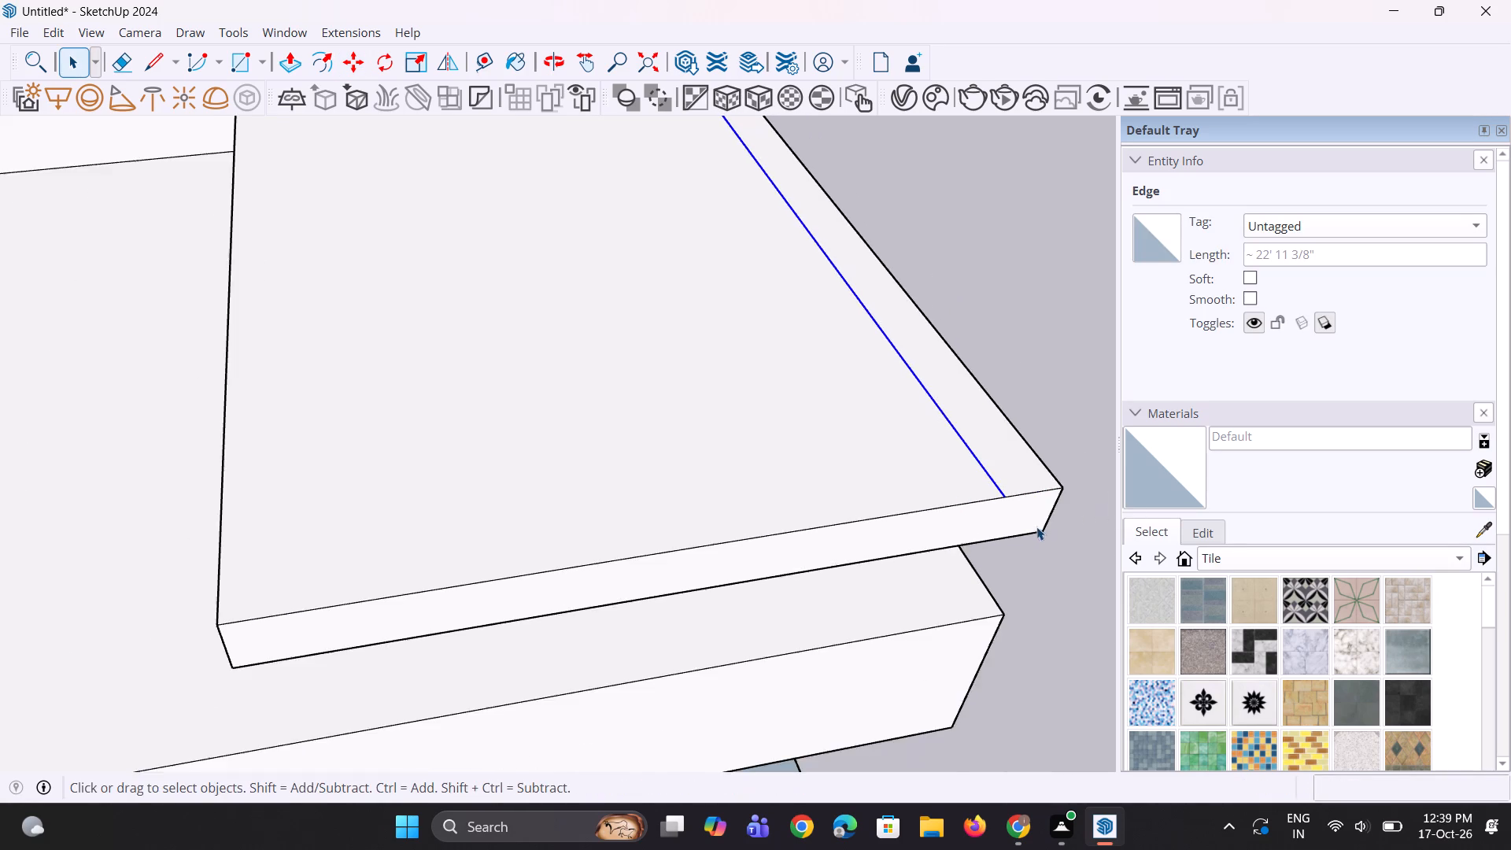
middle_drag(1037, 527, 962, 545)
drag(1100, 441, 1126, 401)
scroll(868, 447, down, 3)
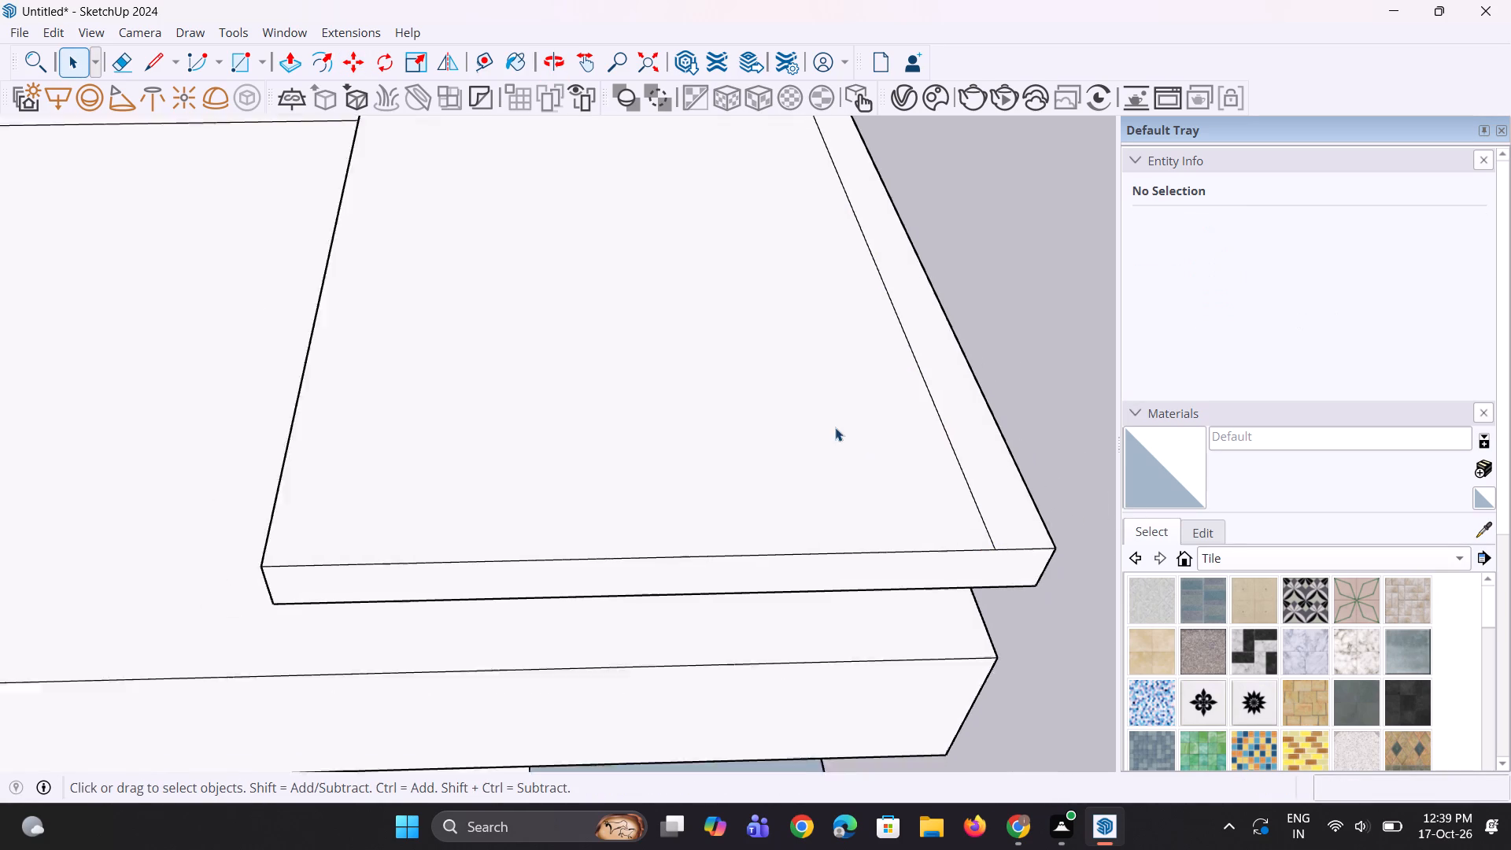
Copy the widened strip 2' 6 7/8" back across the side canopy's top and array it as eight copies.
scroll(835, 427, down, 3)
middle_drag(818, 410, 795, 479)
scroll(901, 533, up, 2)
click(901, 533)
scroll(866, 431, down, 6)
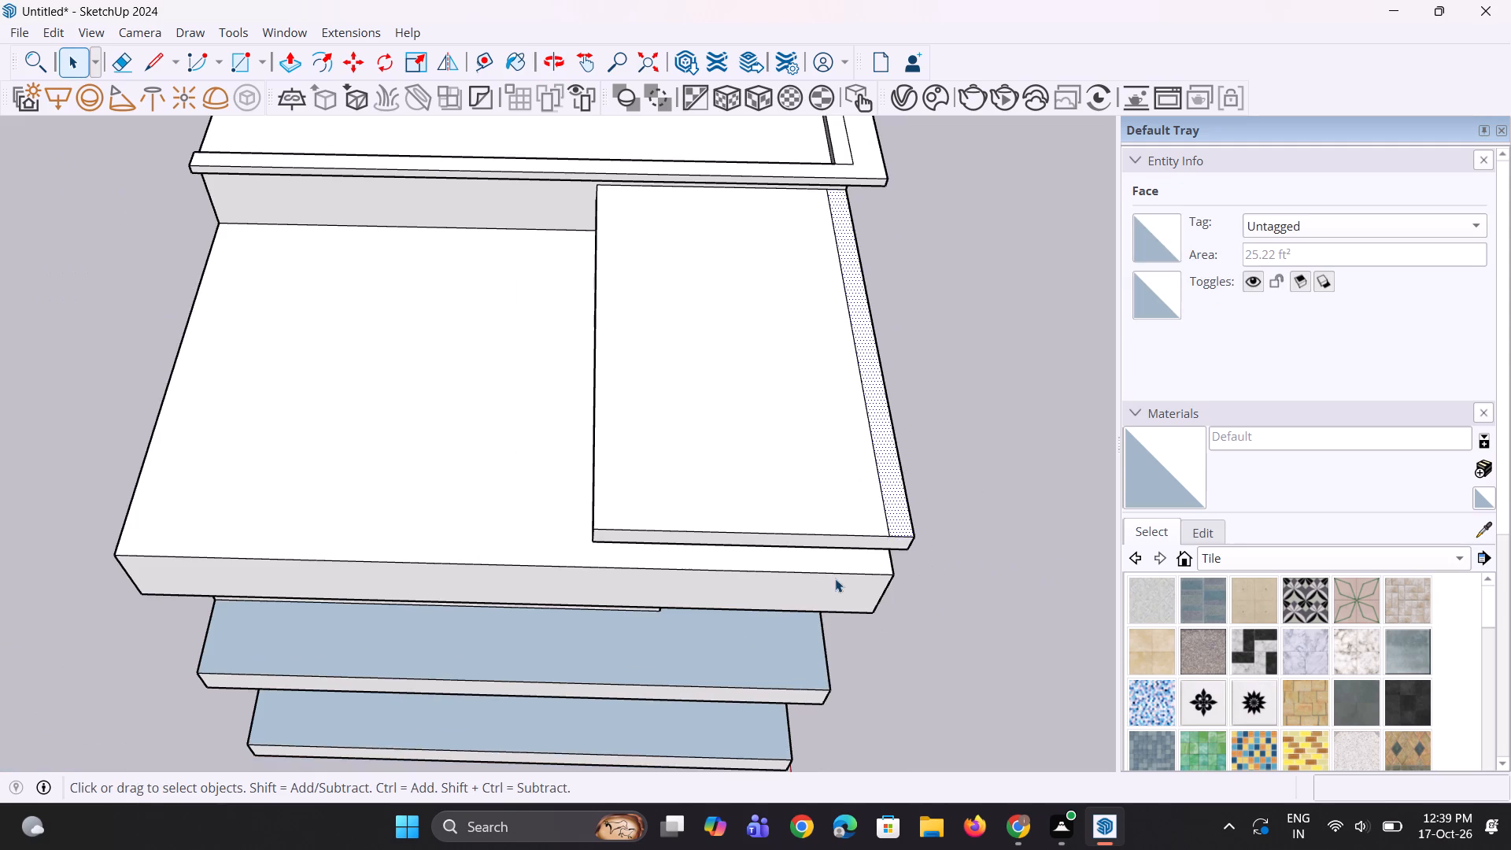
key(m)
ctrl+scroll(870, 571, up, 2)
click(921, 526)
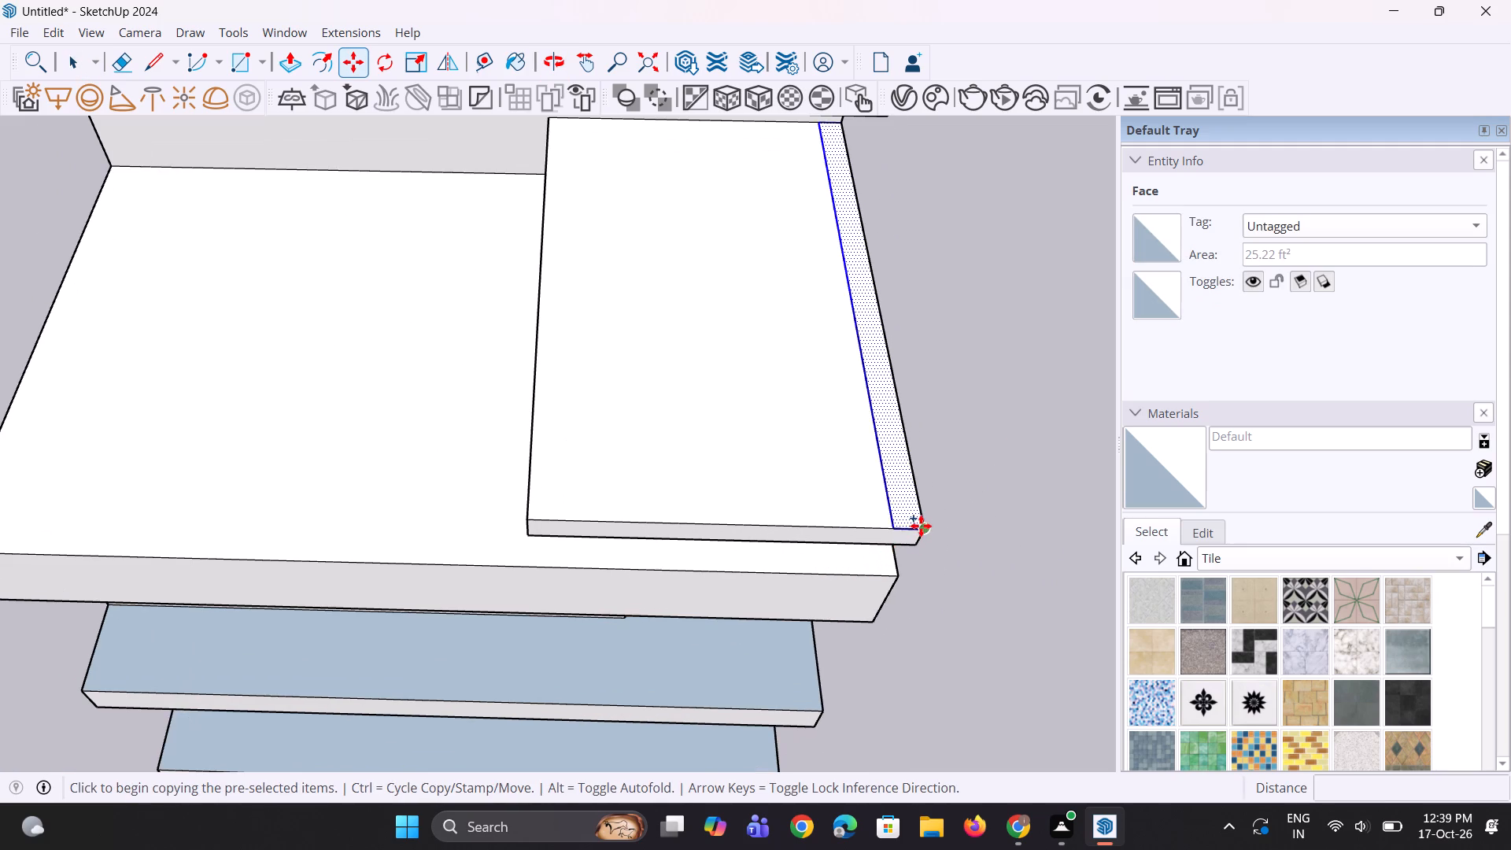
click(853, 519)
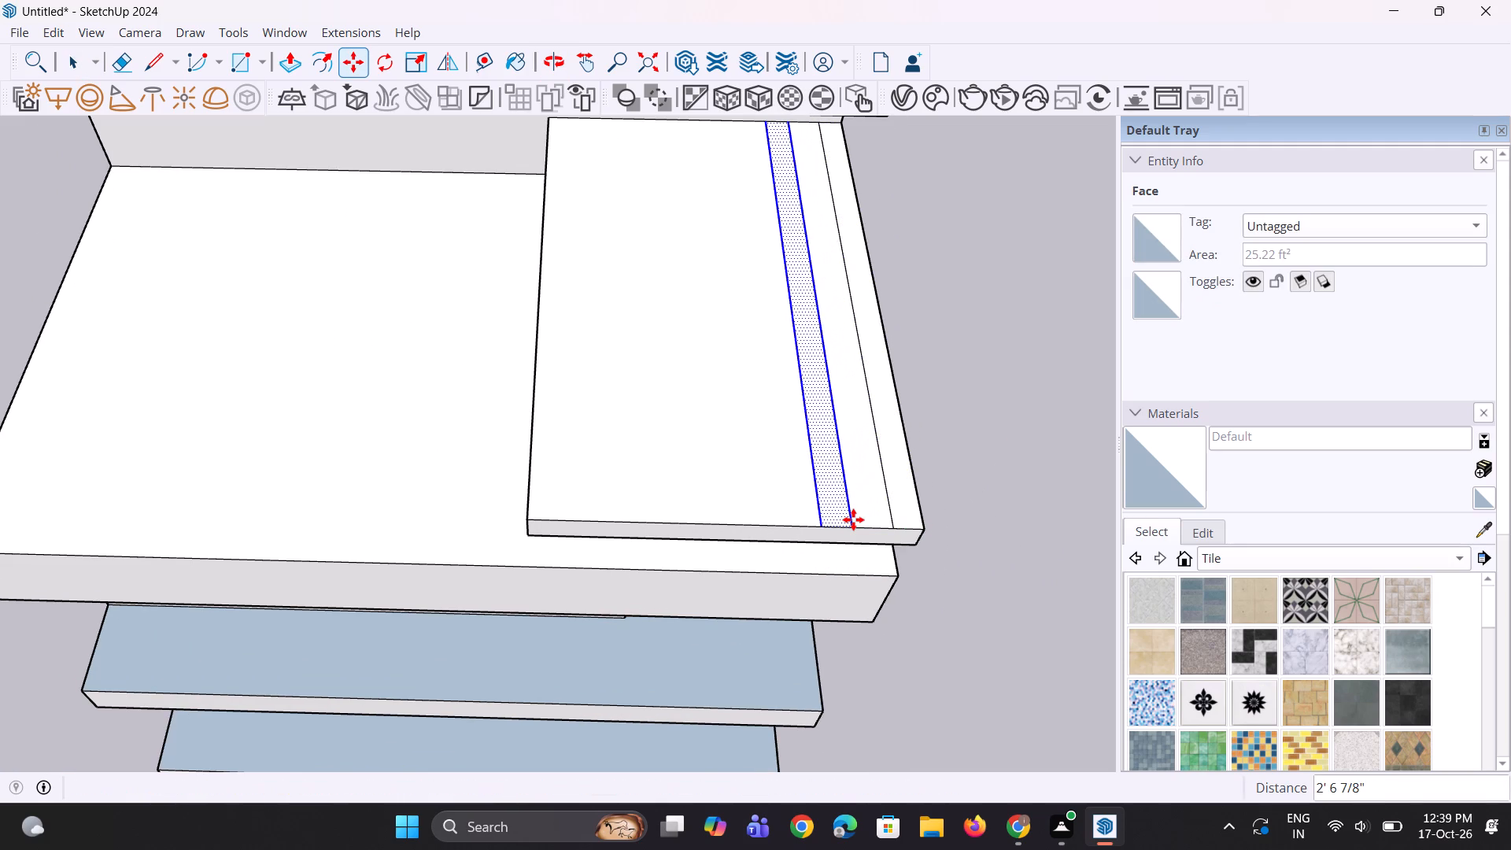
key(asterisk)
key(8)
key(Return)
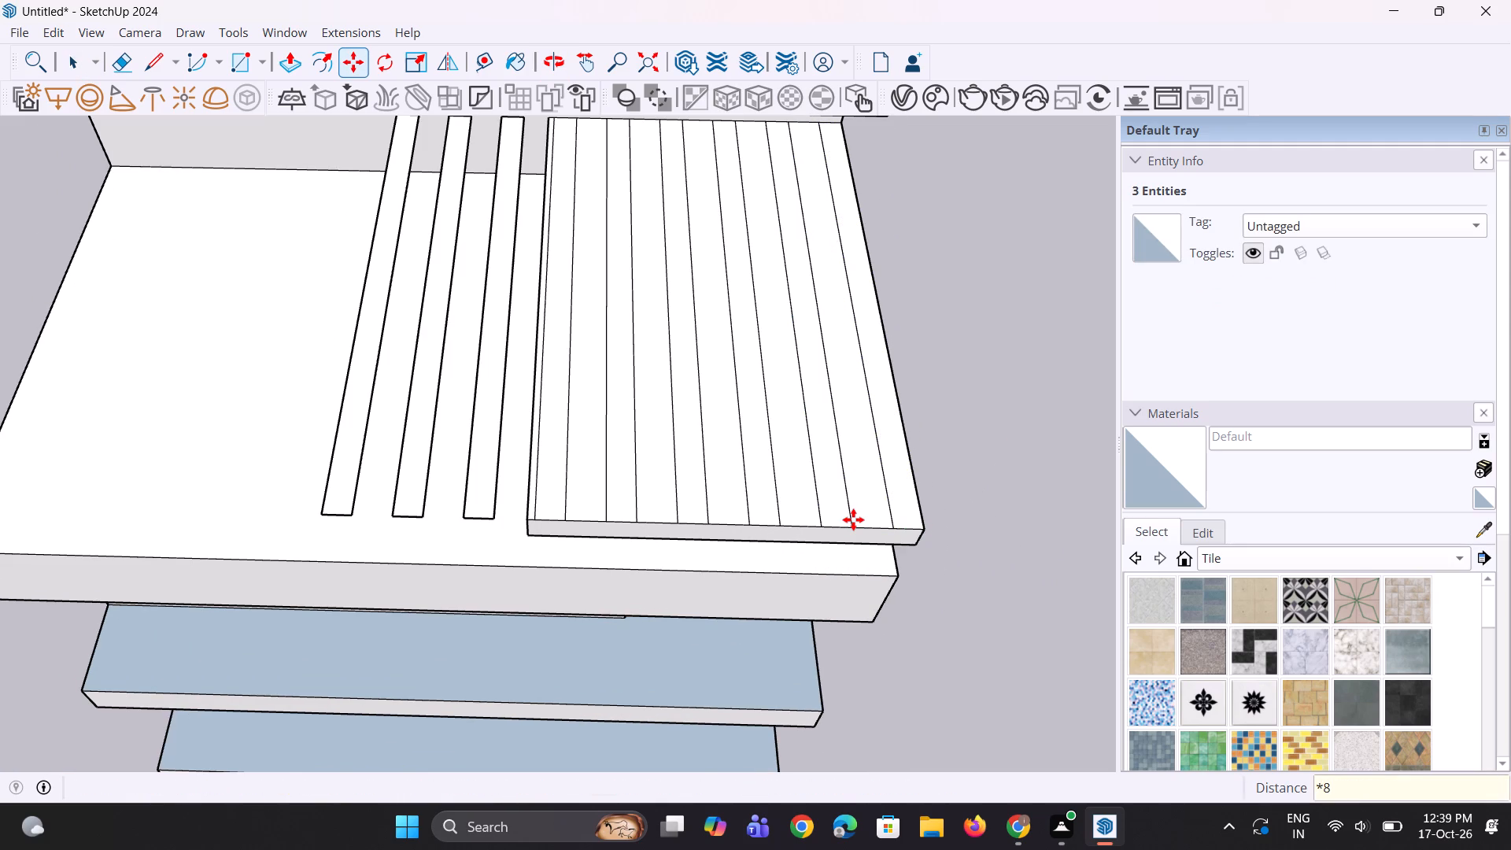
scroll(826, 515, down, 10)
middle_drag(818, 498, 813, 481)
key(space)
key(space)
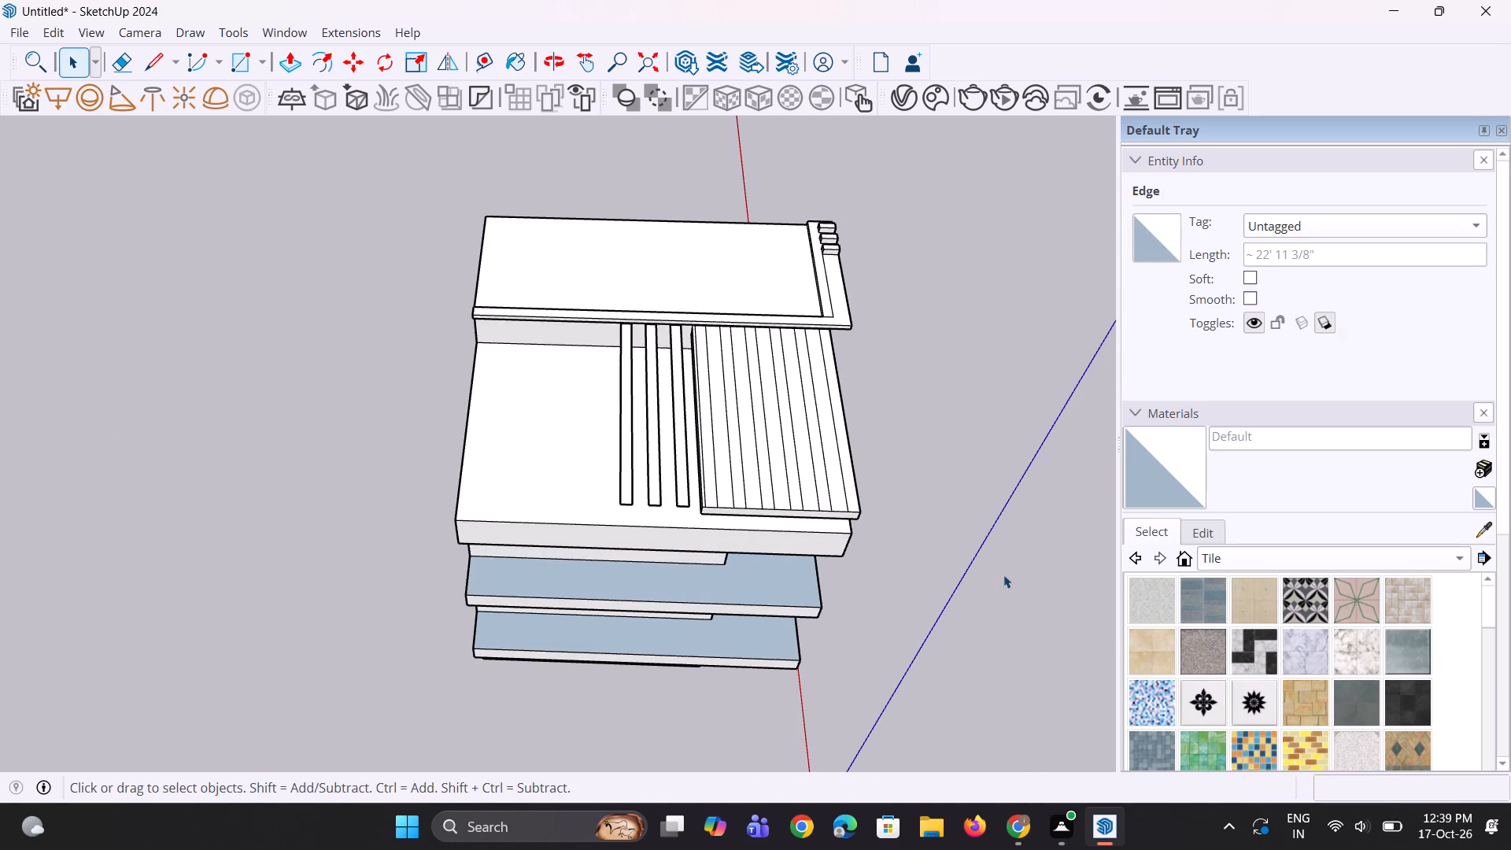
Delete the end and long edges of the surplus strip nearest the side canopy, beyond its back edge.
click(936, 519)
scroll(587, 506, up, 7)
click(734, 506)
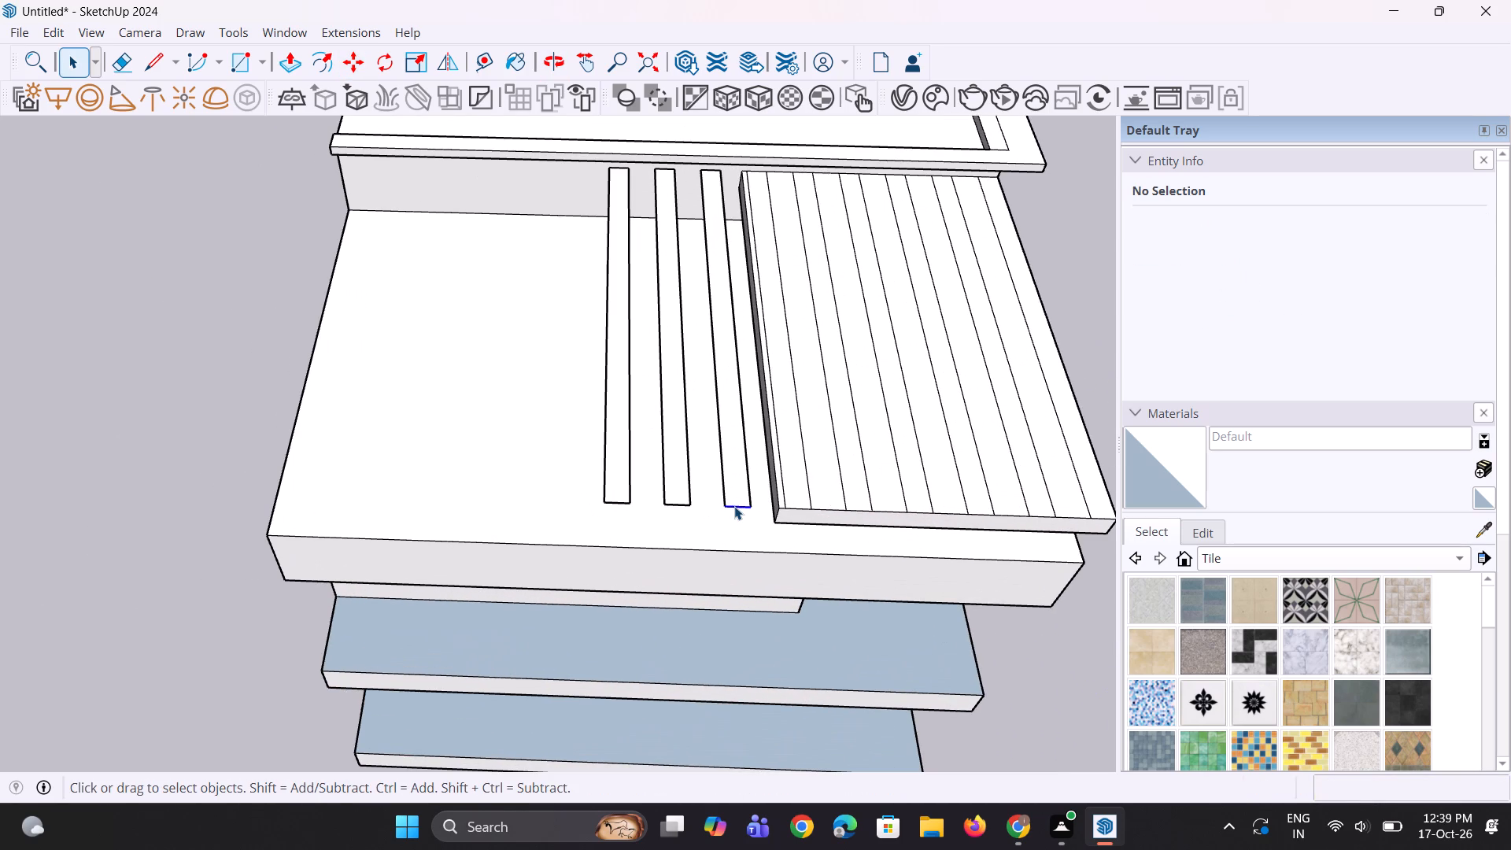
key(Delete)
scroll(745, 489, up, 2)
click(745, 489)
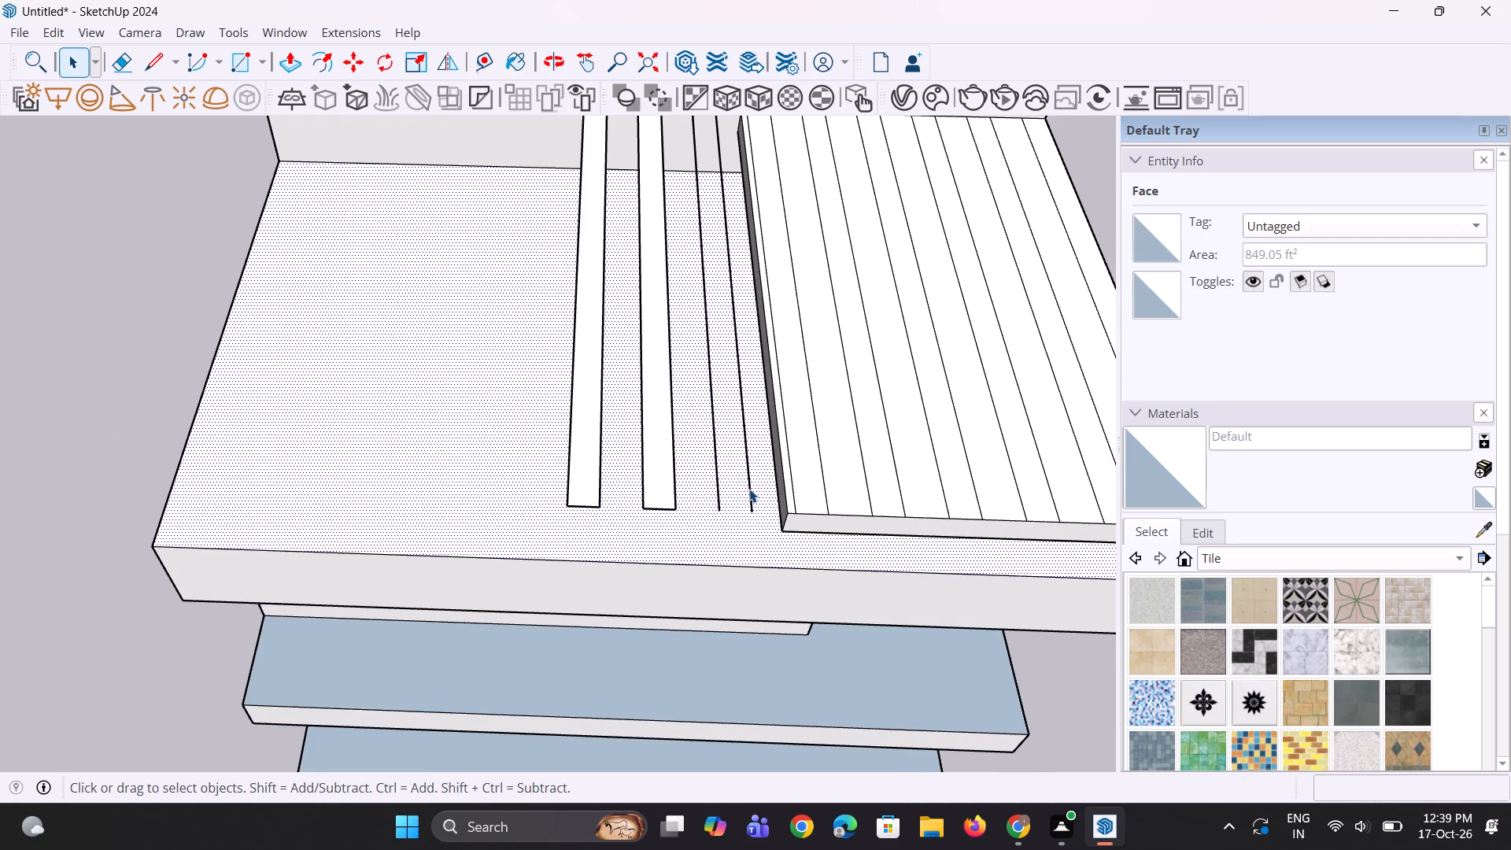
click(749, 489)
key(Delete)
click(717, 486)
key(Delete)
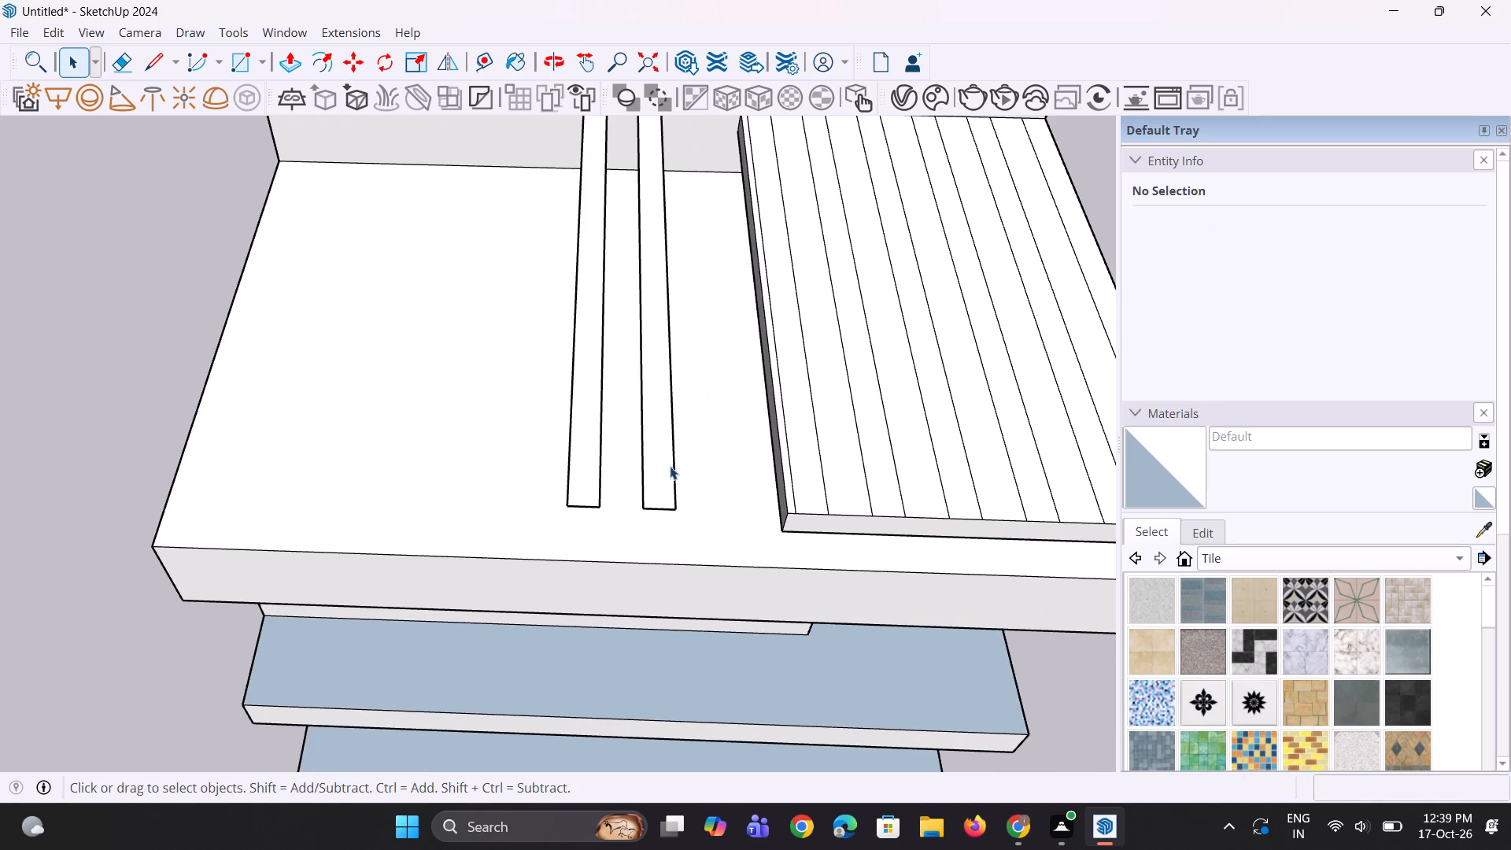
Delete the end and long edges of the middle surplus strip beyond the canopy.
click(674, 482)
key(Delete)
click(671, 509)
key(Delete)
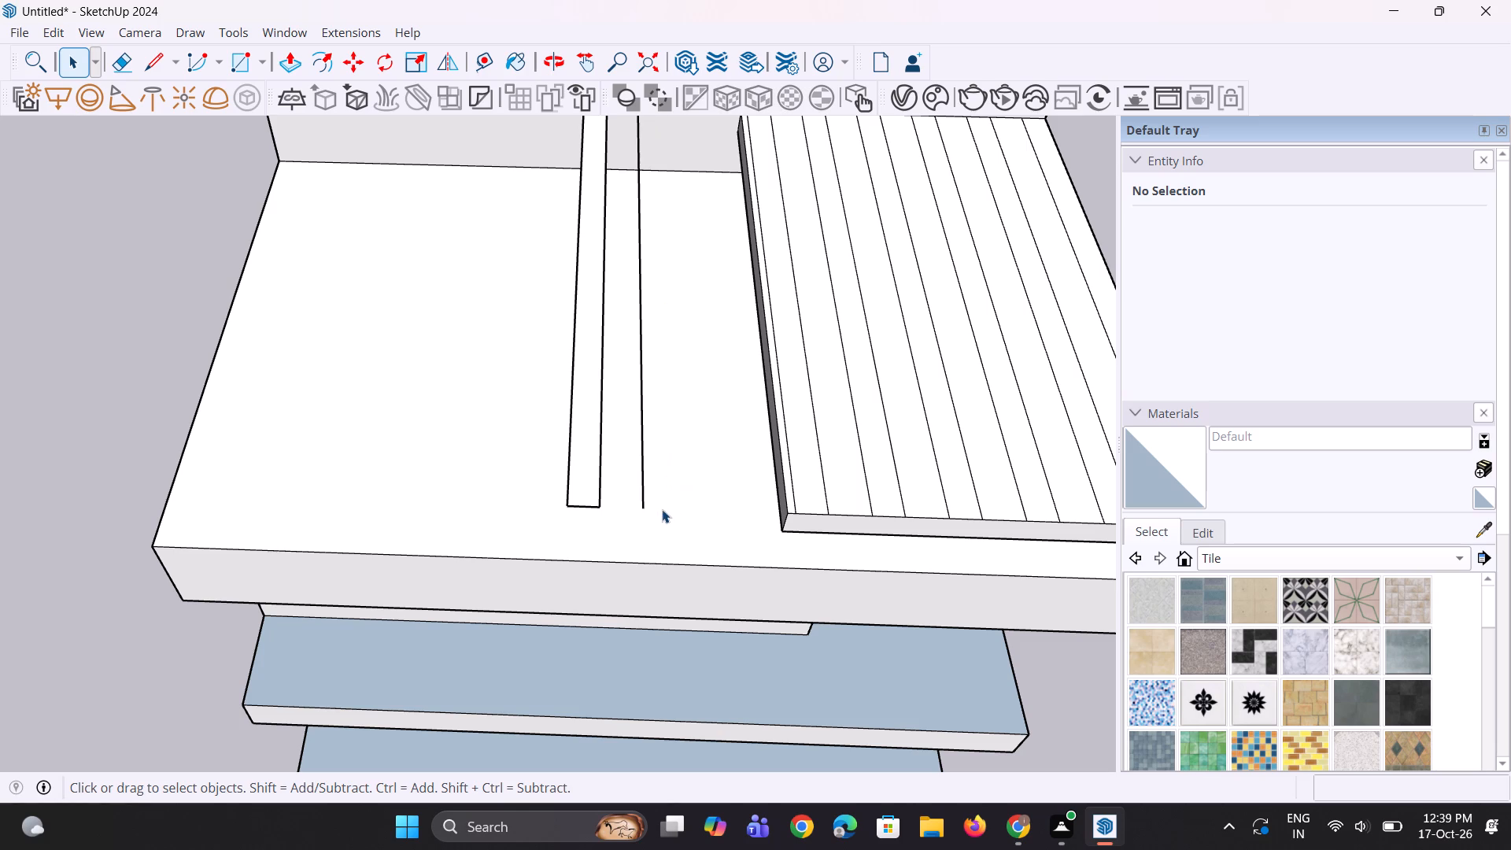
click(644, 492)
key(Delete)
Delete the end and long edges of the farthest surplus strip, keeping the roof face beneath it.
click(601, 488)
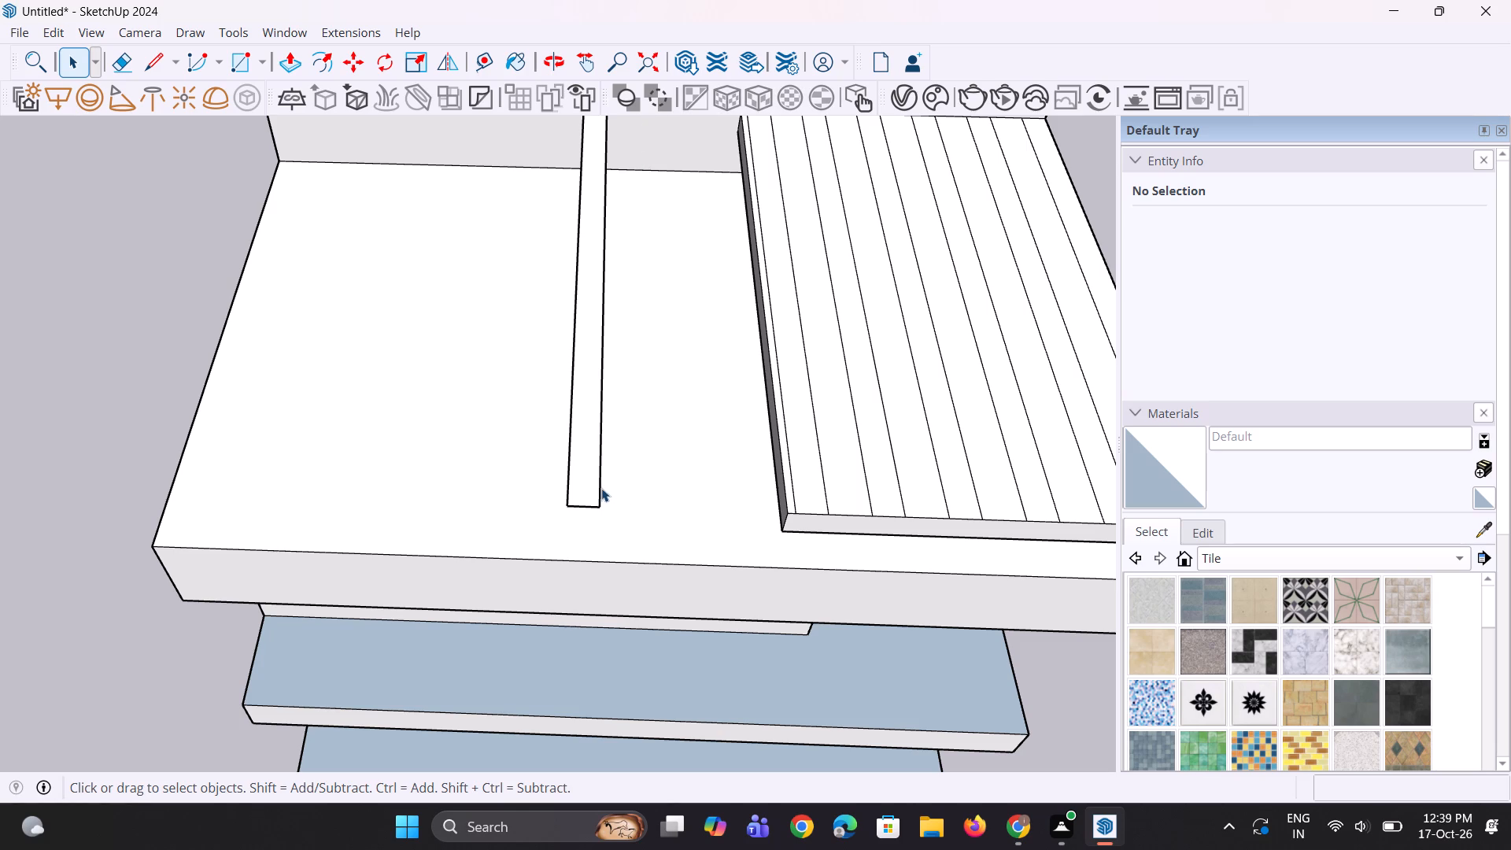
key(Delete)
click(597, 503)
key(Delete)
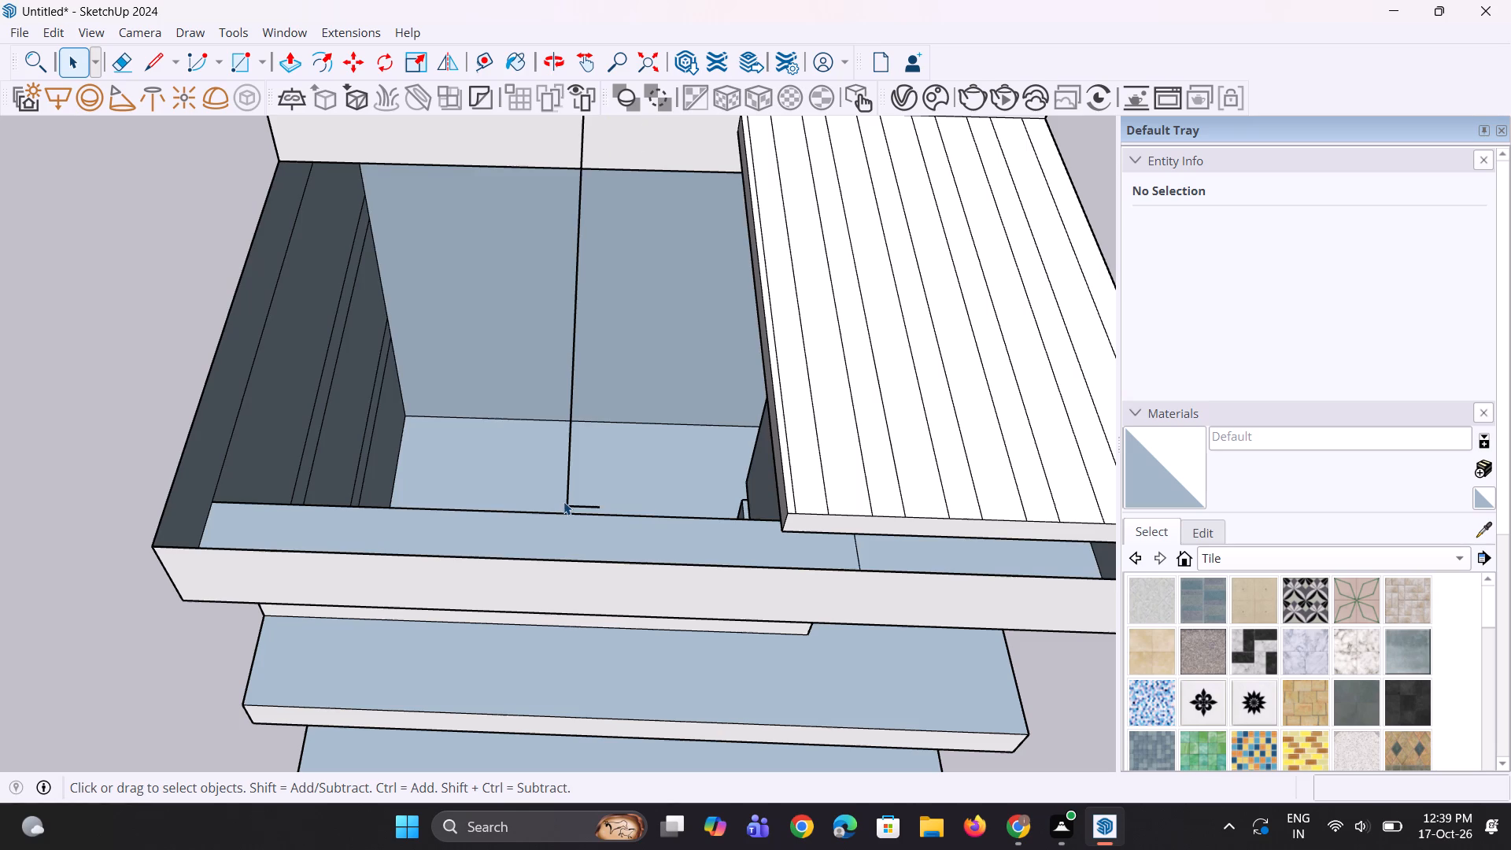
key(ctrl+z)
scroll(571, 502, up, 2)
click(578, 506)
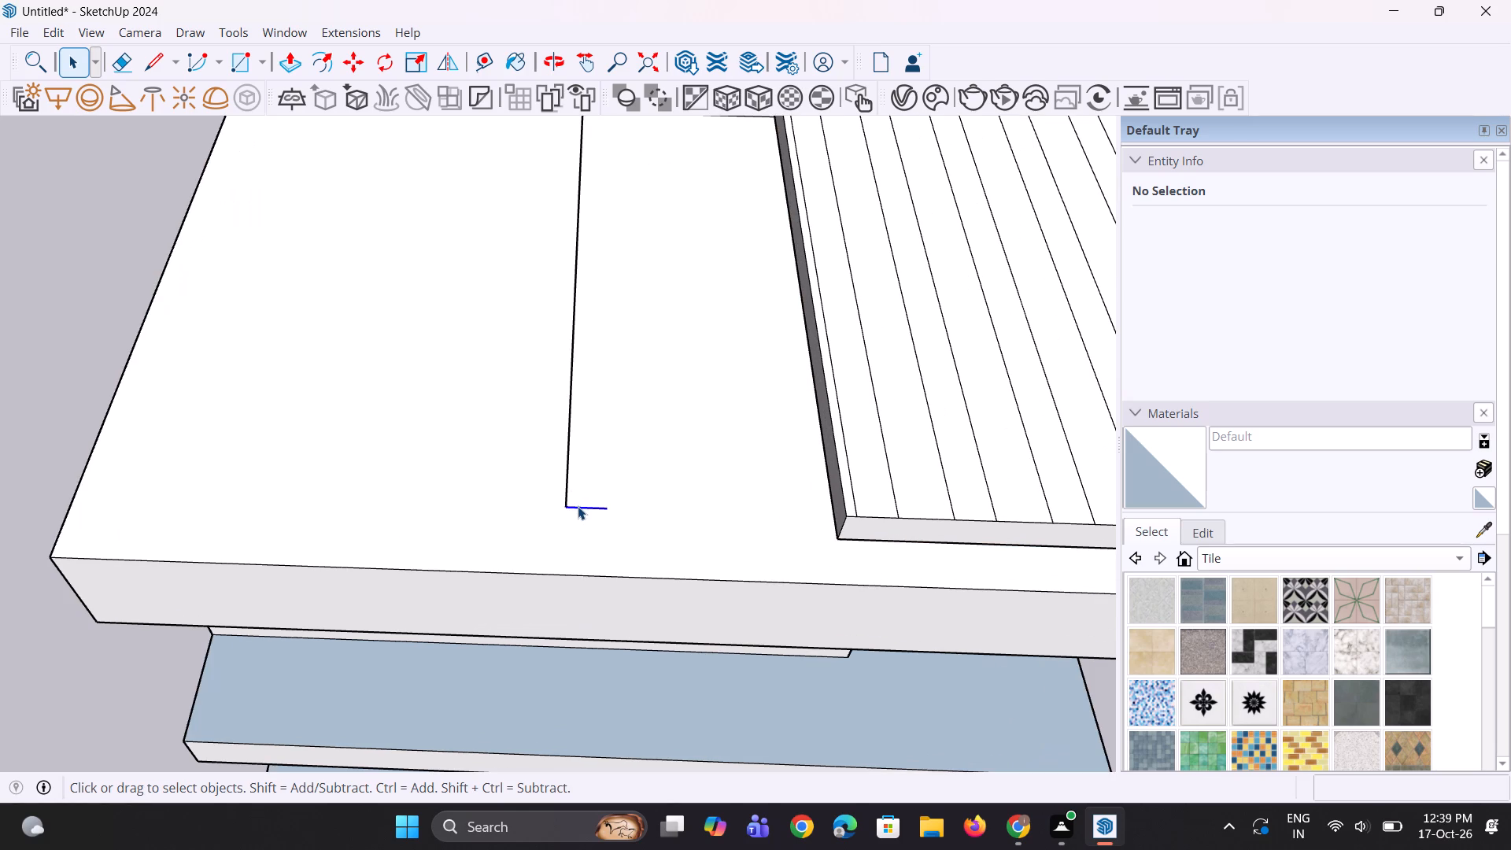
key(Delete)
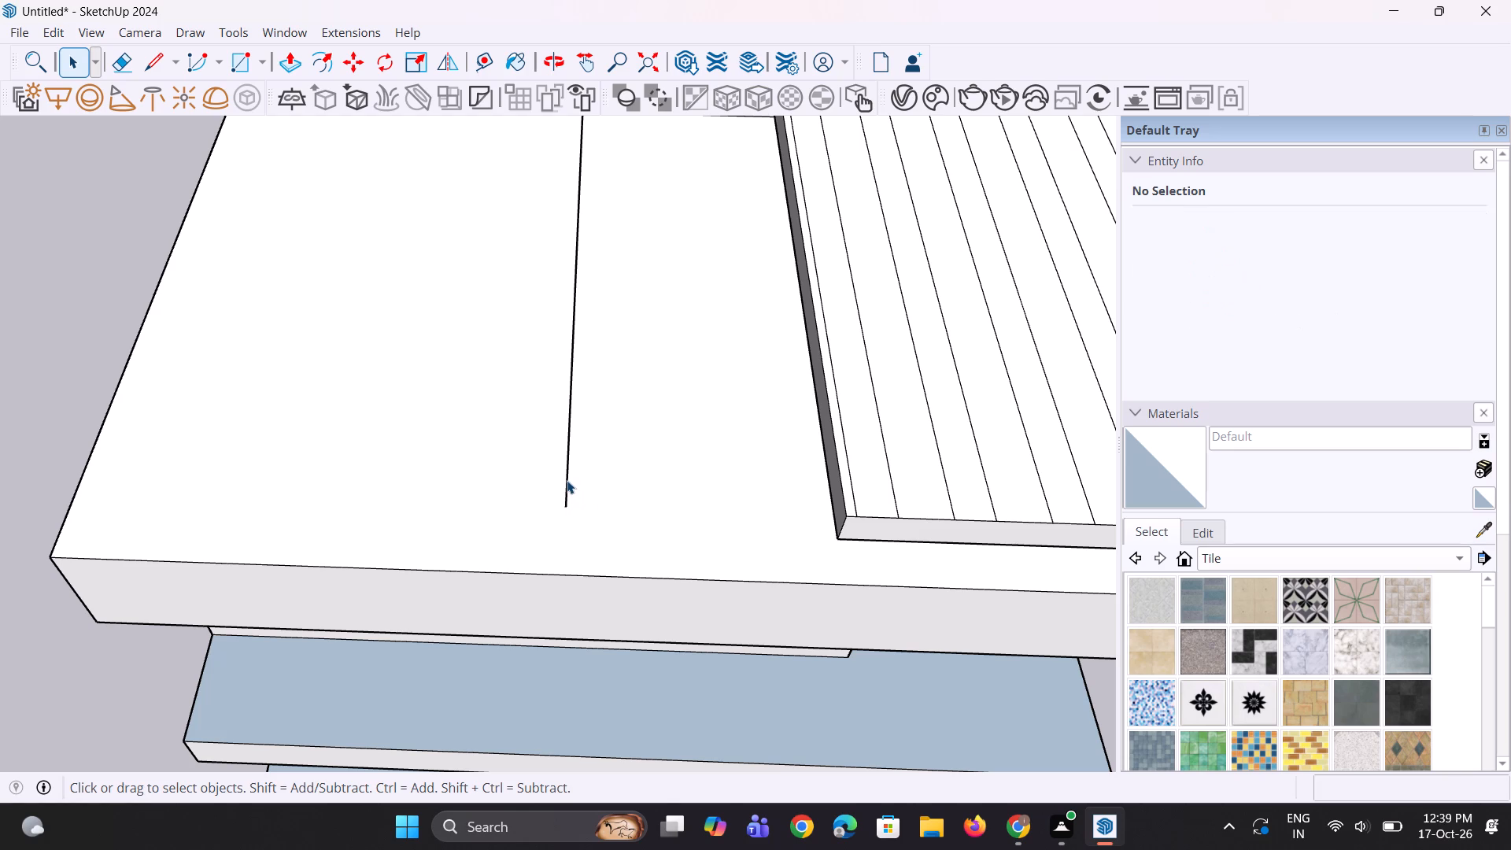
click(567, 480)
key(Delete)
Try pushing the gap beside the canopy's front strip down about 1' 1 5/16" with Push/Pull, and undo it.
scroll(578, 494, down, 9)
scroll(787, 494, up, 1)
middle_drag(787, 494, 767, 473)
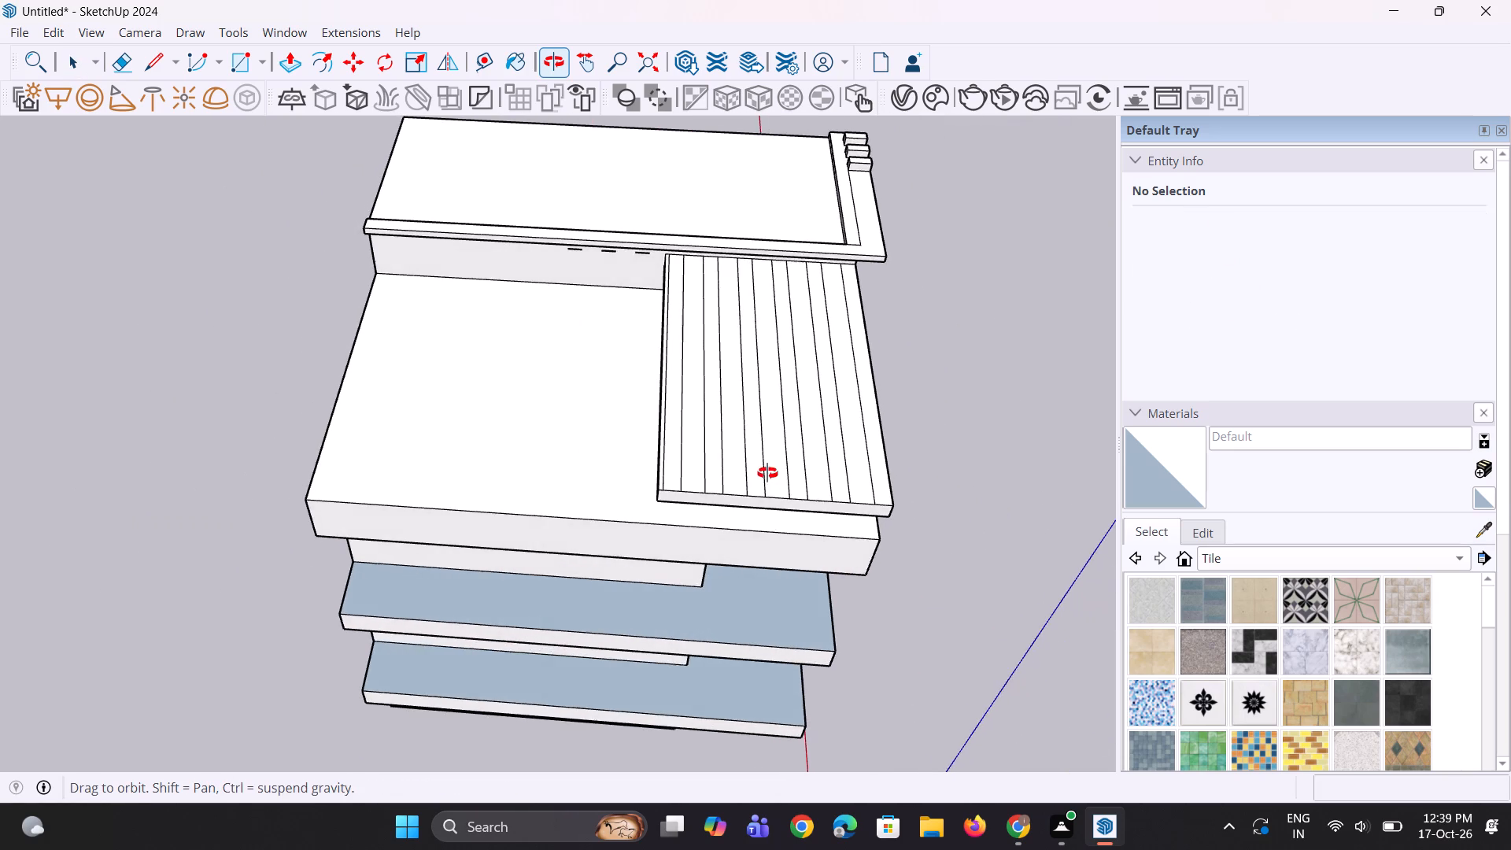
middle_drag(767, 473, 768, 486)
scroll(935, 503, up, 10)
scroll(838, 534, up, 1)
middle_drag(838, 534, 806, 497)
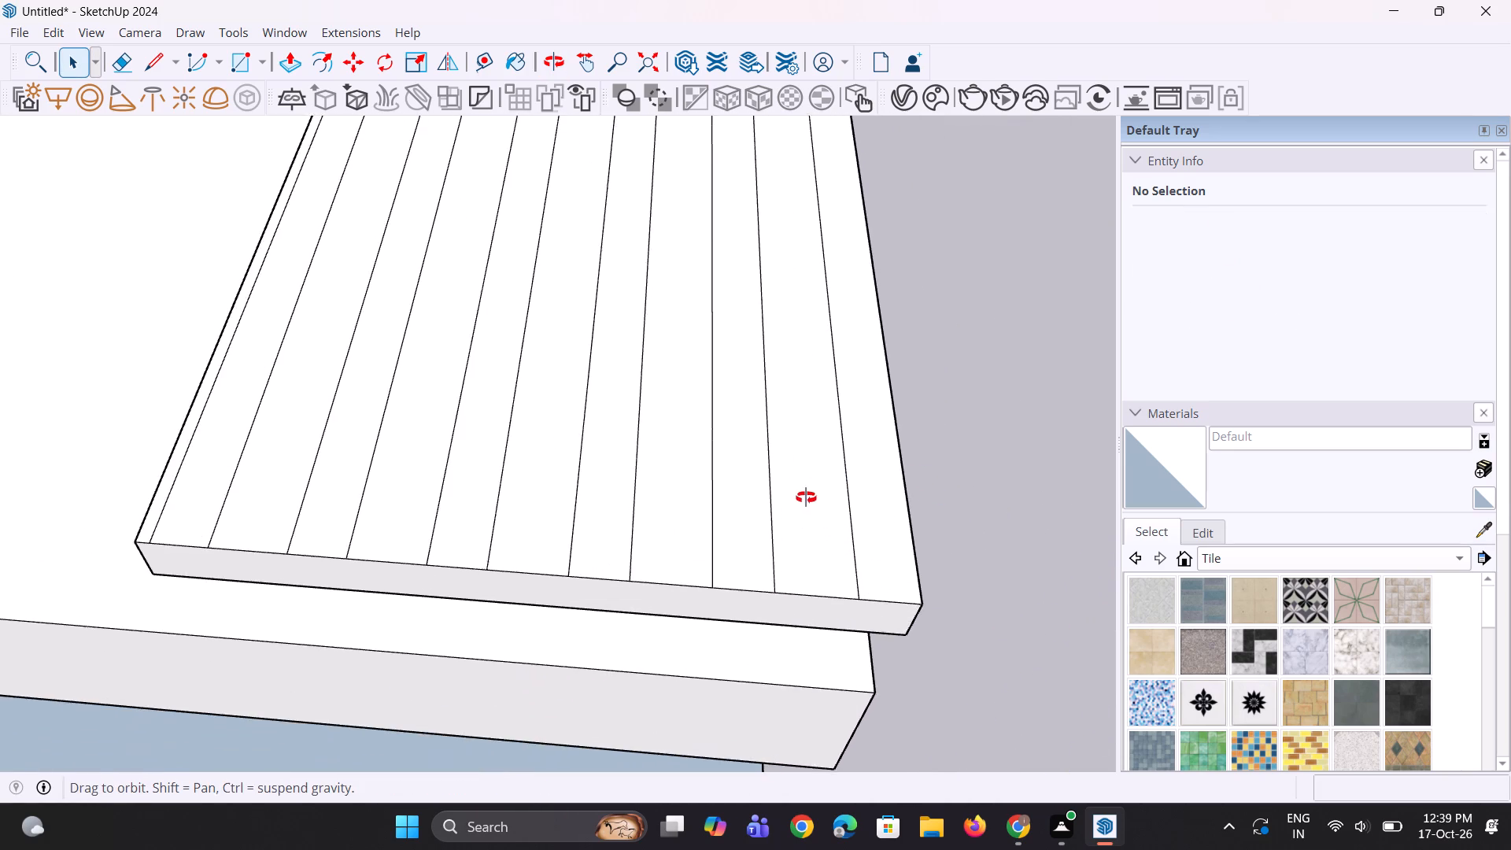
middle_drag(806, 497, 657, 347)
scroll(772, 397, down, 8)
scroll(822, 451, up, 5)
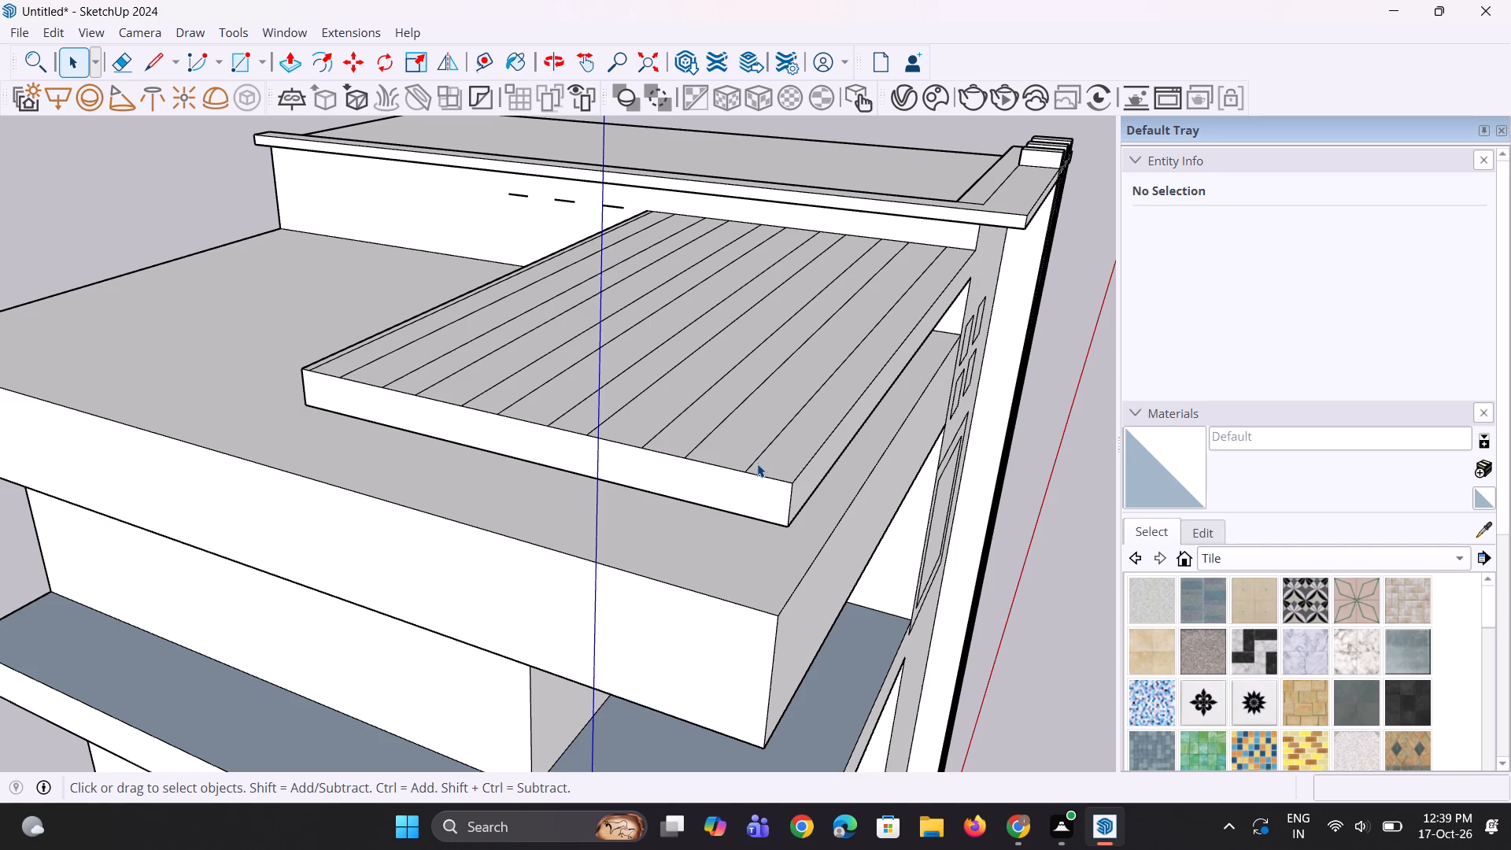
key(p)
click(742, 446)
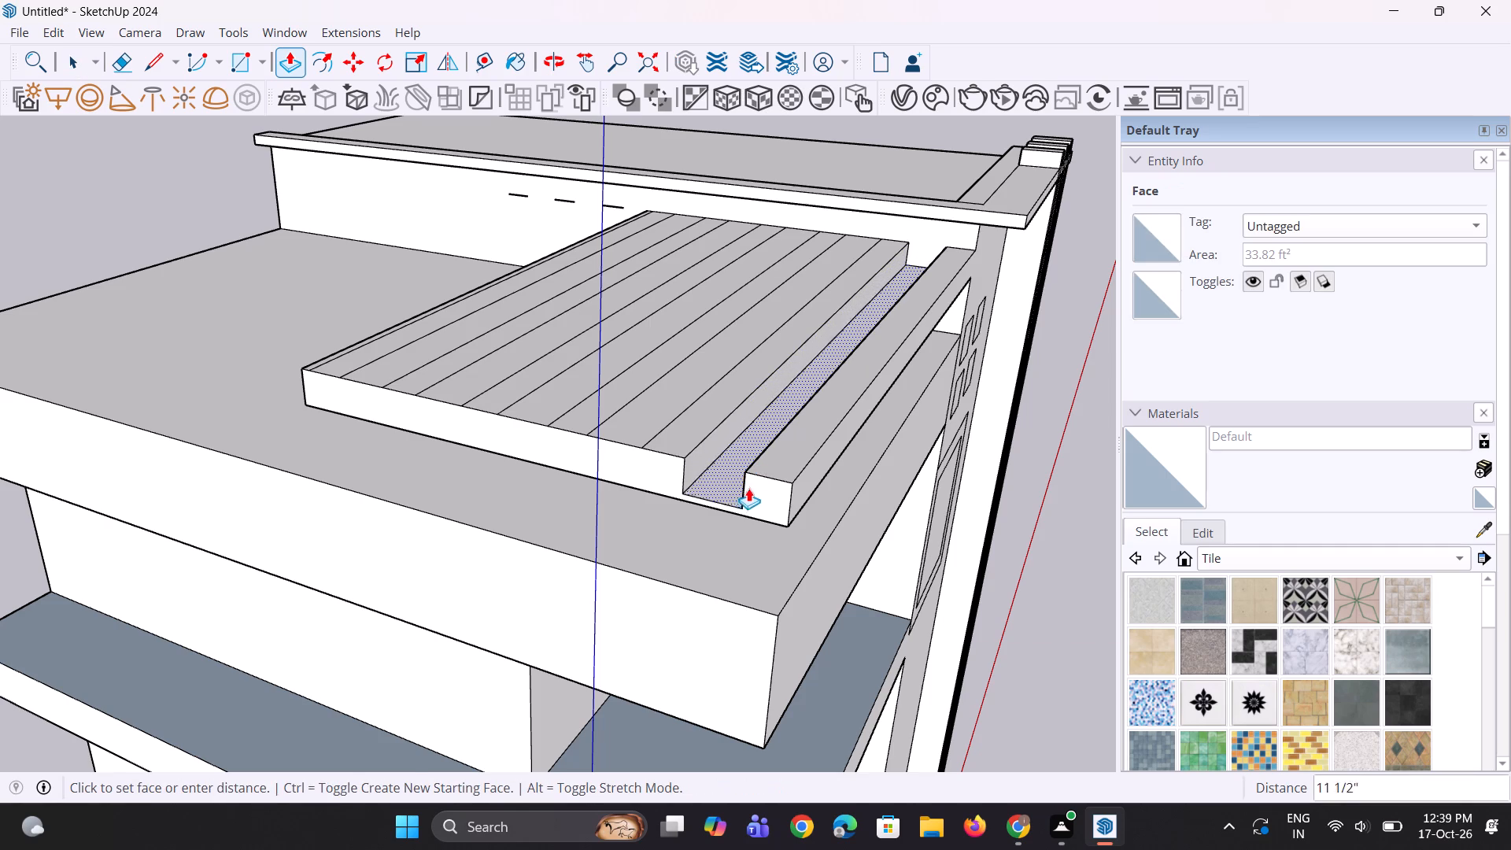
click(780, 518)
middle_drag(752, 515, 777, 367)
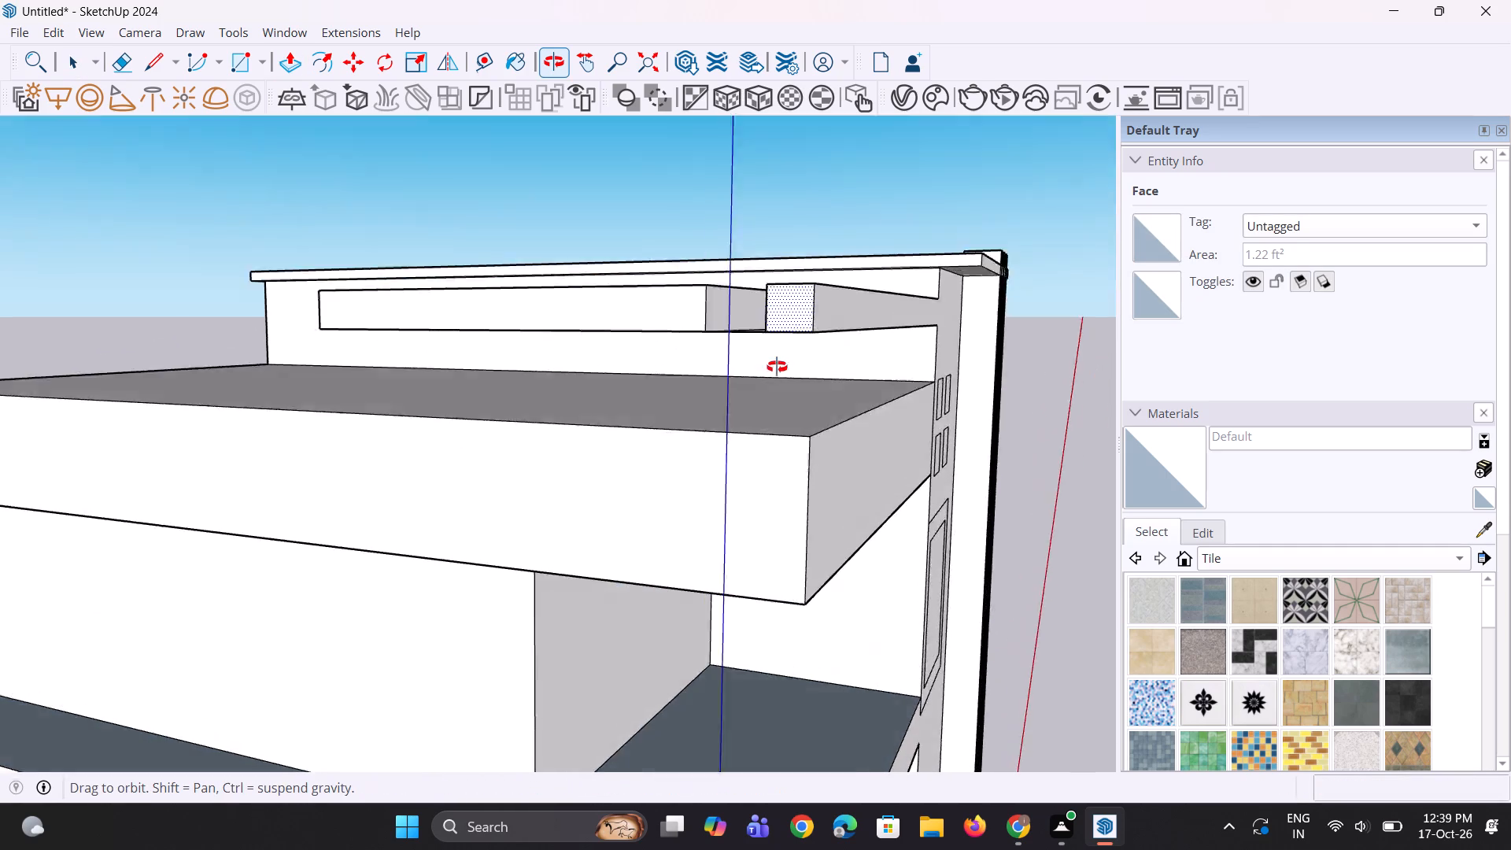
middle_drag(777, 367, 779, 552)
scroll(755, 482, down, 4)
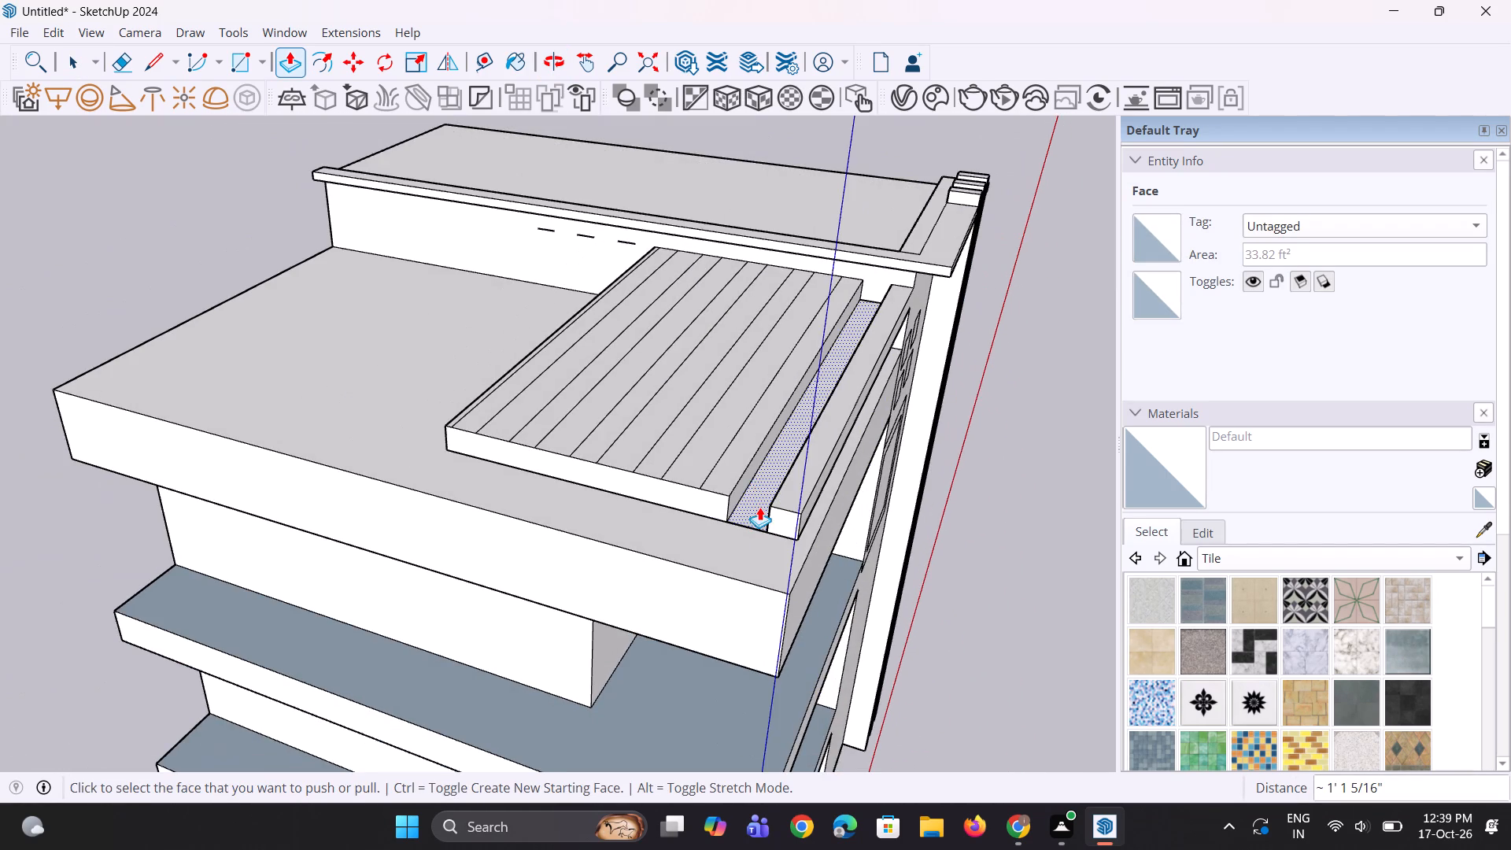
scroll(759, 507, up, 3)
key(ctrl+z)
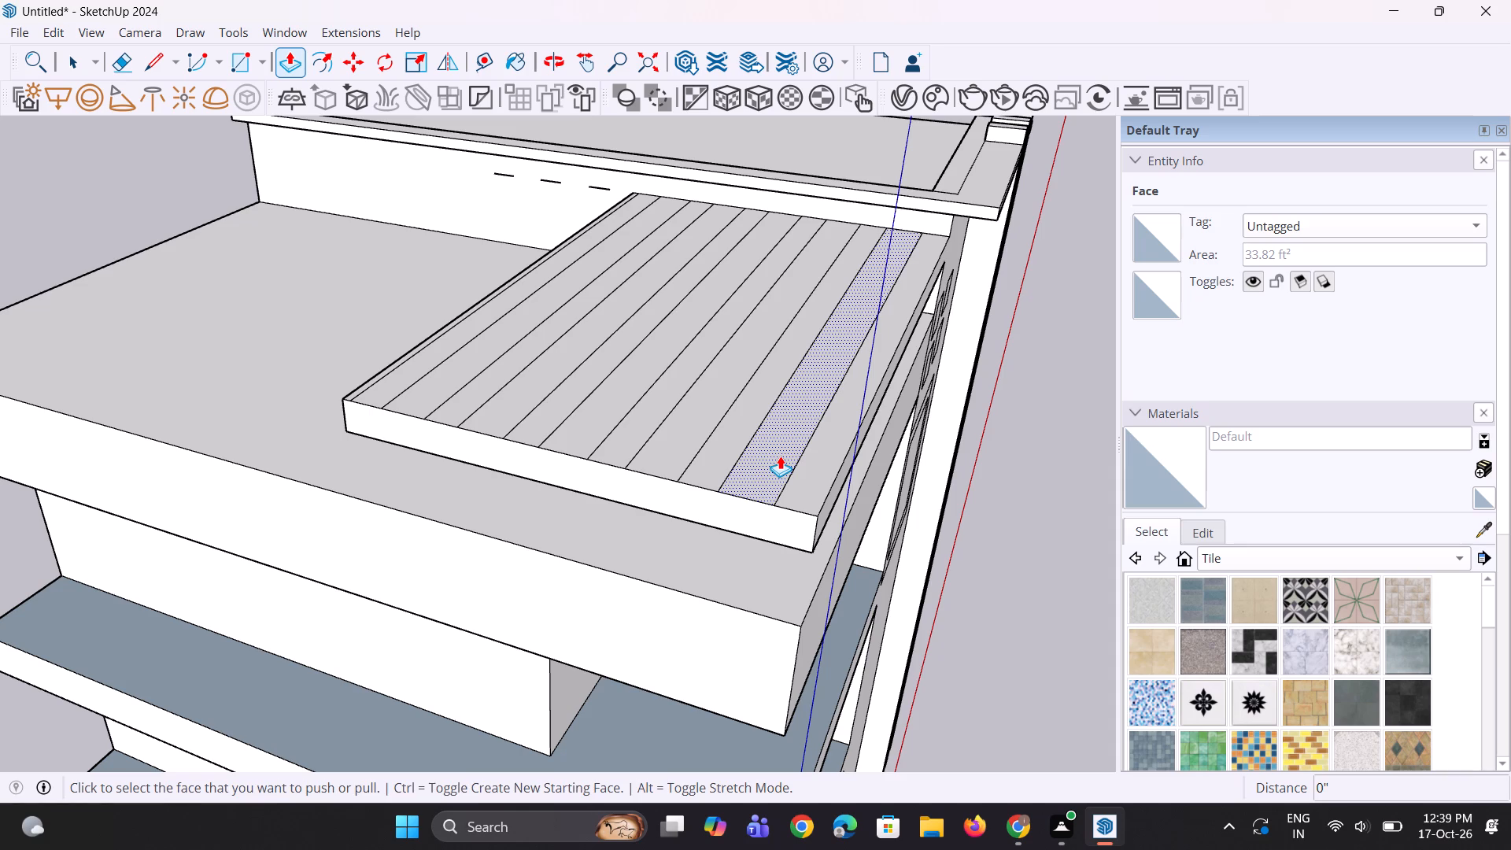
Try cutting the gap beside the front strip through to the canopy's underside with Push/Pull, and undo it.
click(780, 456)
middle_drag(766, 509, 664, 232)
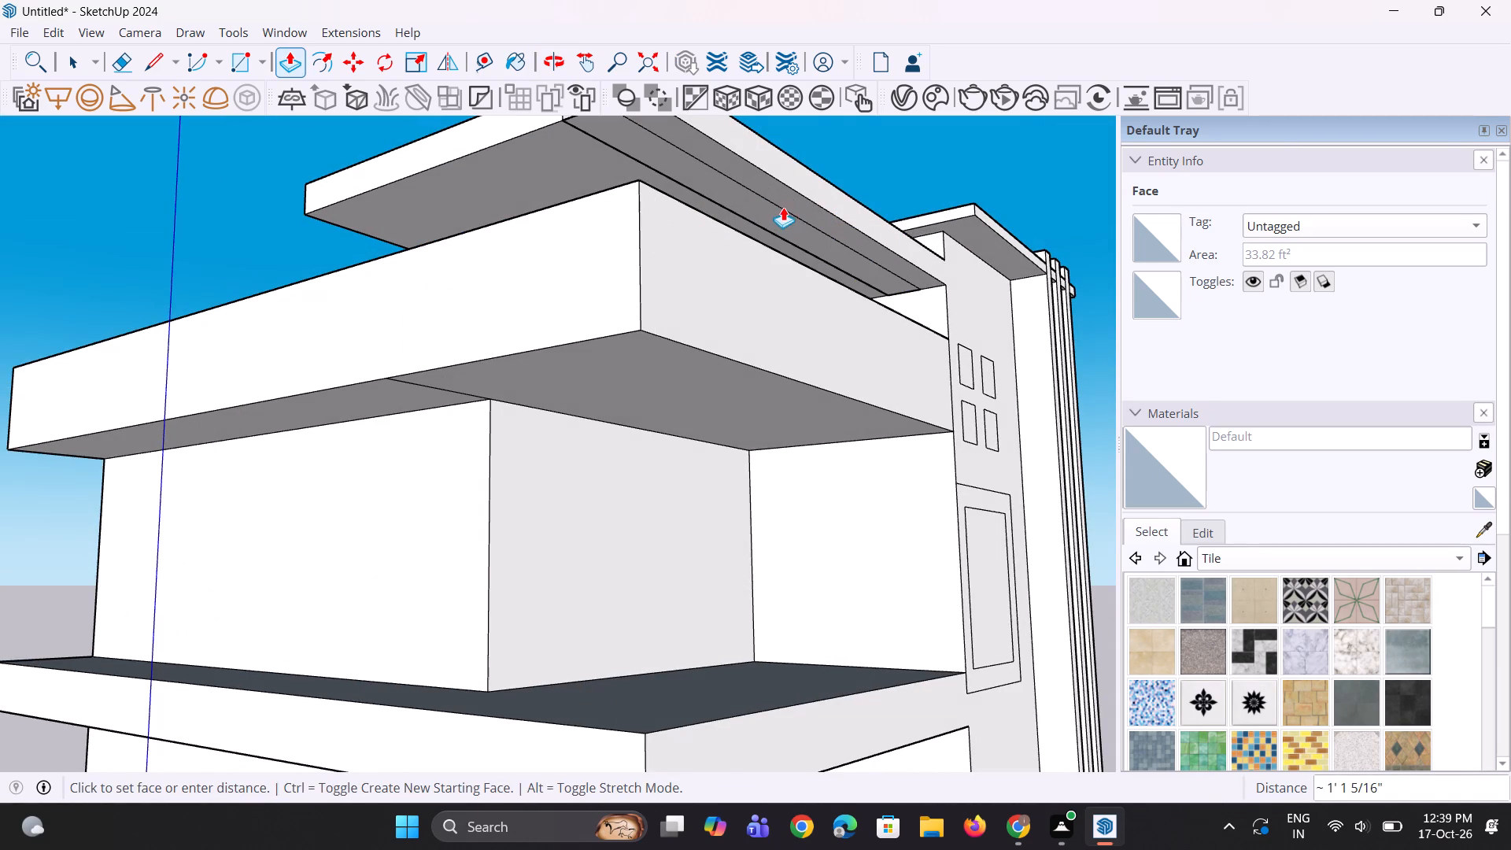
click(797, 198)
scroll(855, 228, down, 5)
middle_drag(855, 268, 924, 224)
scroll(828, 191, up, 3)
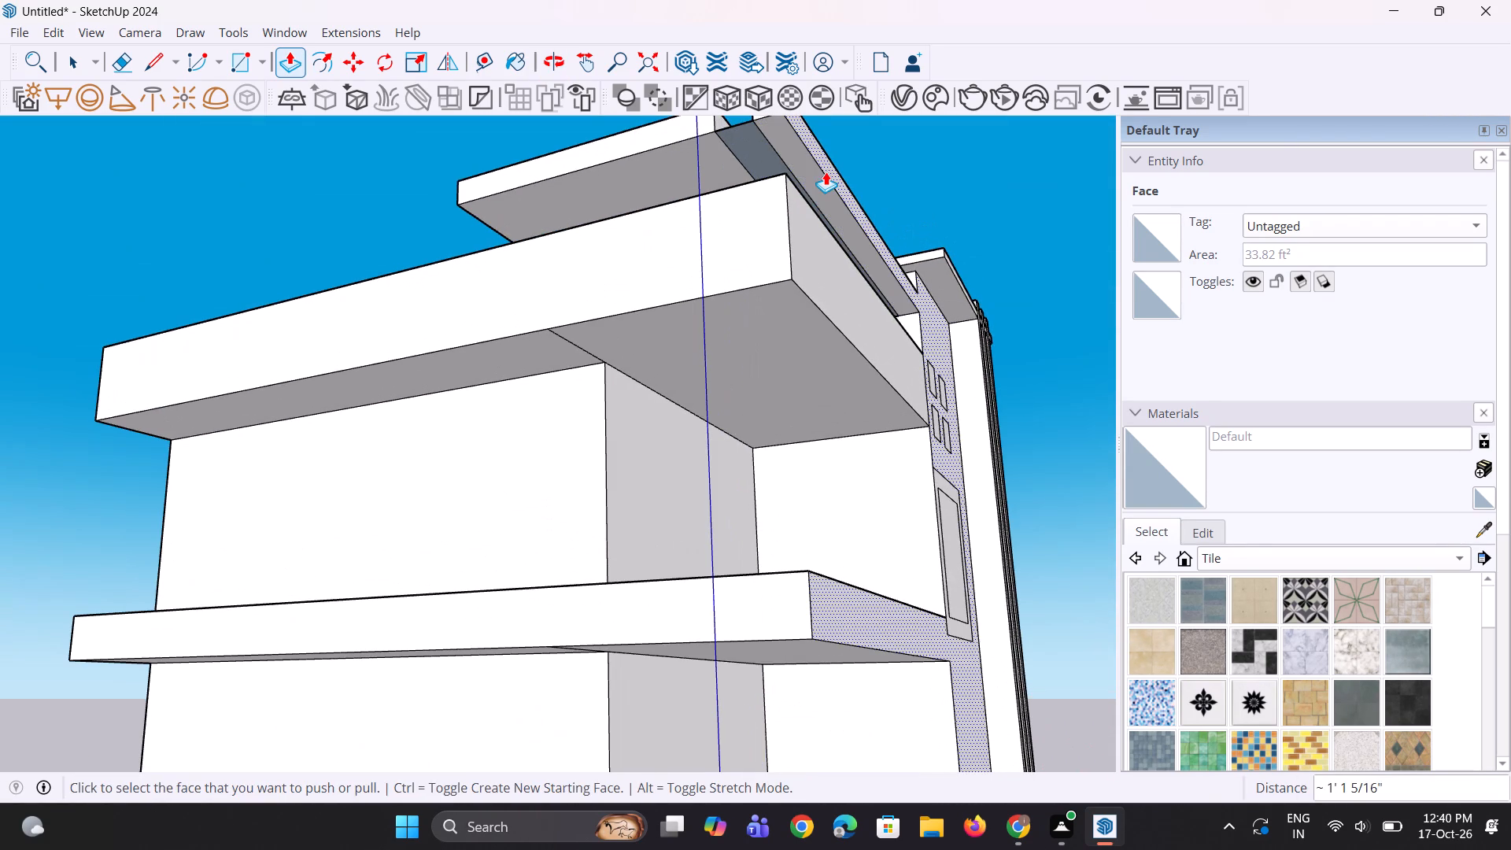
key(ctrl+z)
Push/Pull the gap beside the canopy's front strip down about 1' 1 5/16" to the bottom of the canopy.
middle_drag(730, 220, 777, 480)
scroll(807, 395, up, 2)
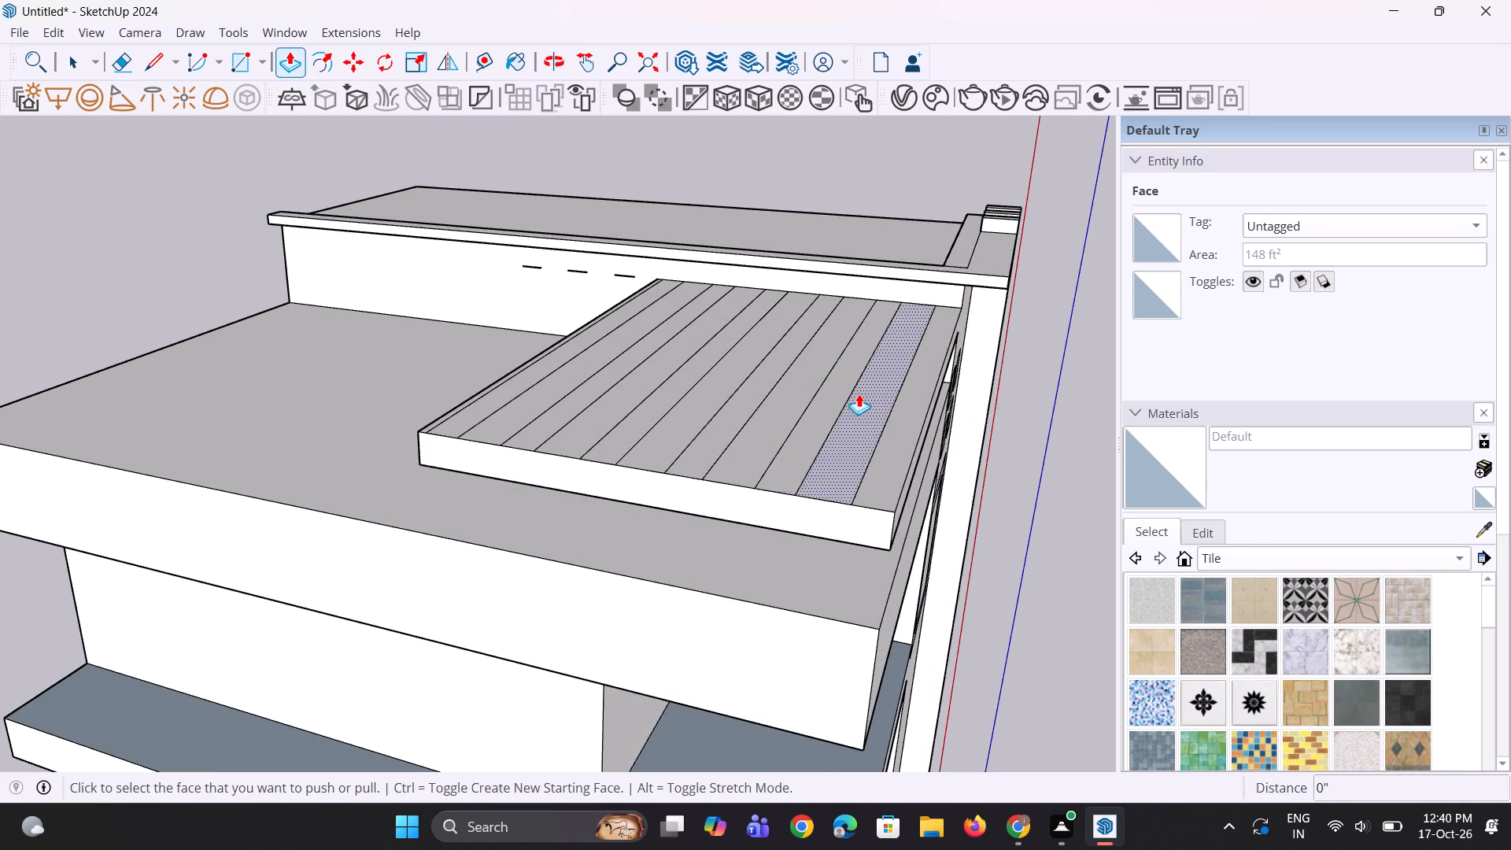
click(859, 395)
click(797, 531)
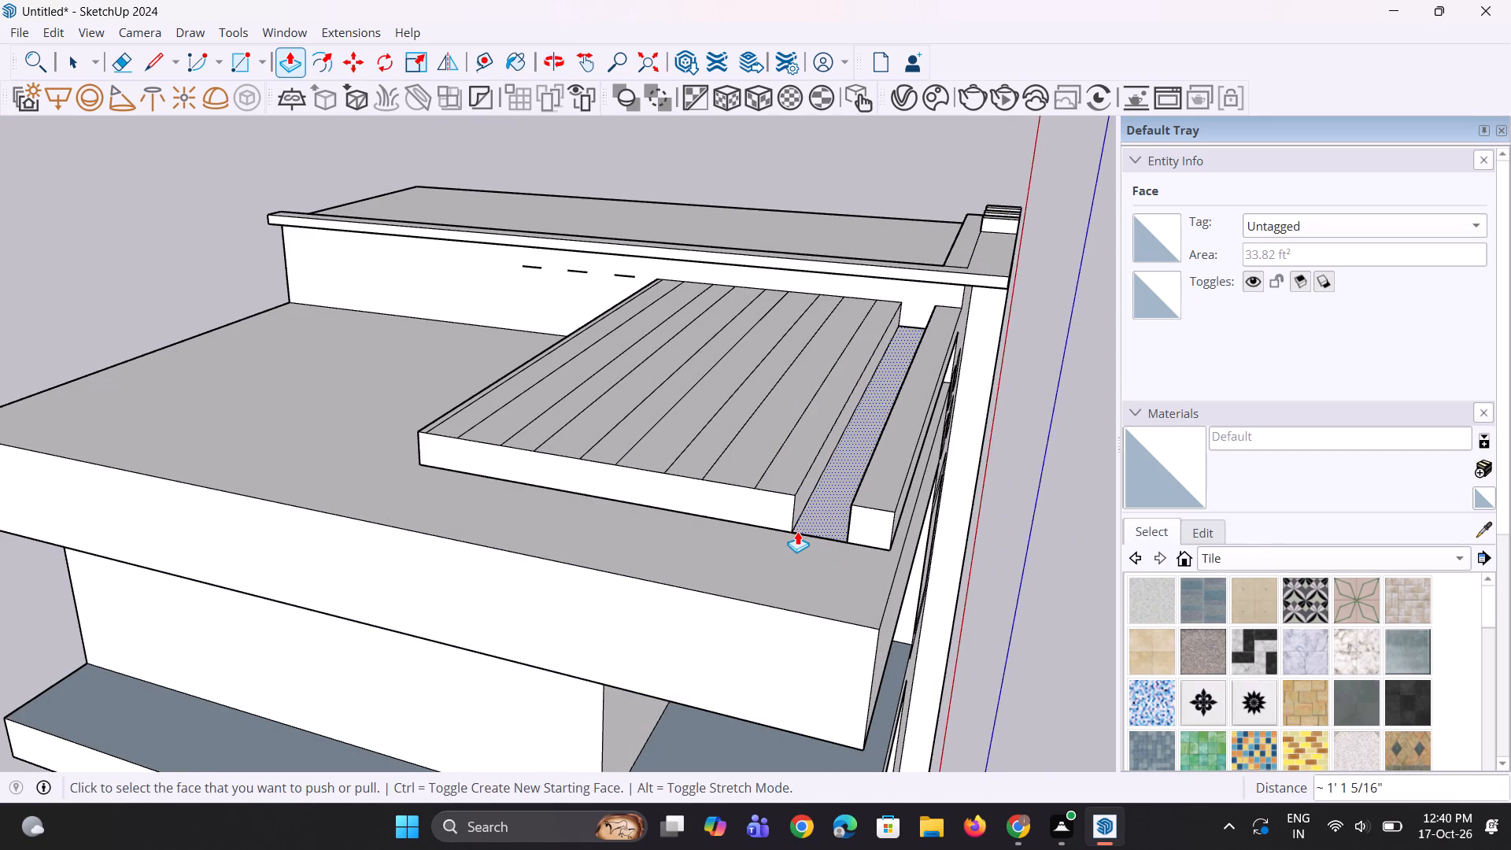
Erase the outer bottom edge of the gap beside the canopy's front strip, removing the gap's floor face.
scroll(811, 531, up, 1)
middle_drag(811, 531, 826, 533)
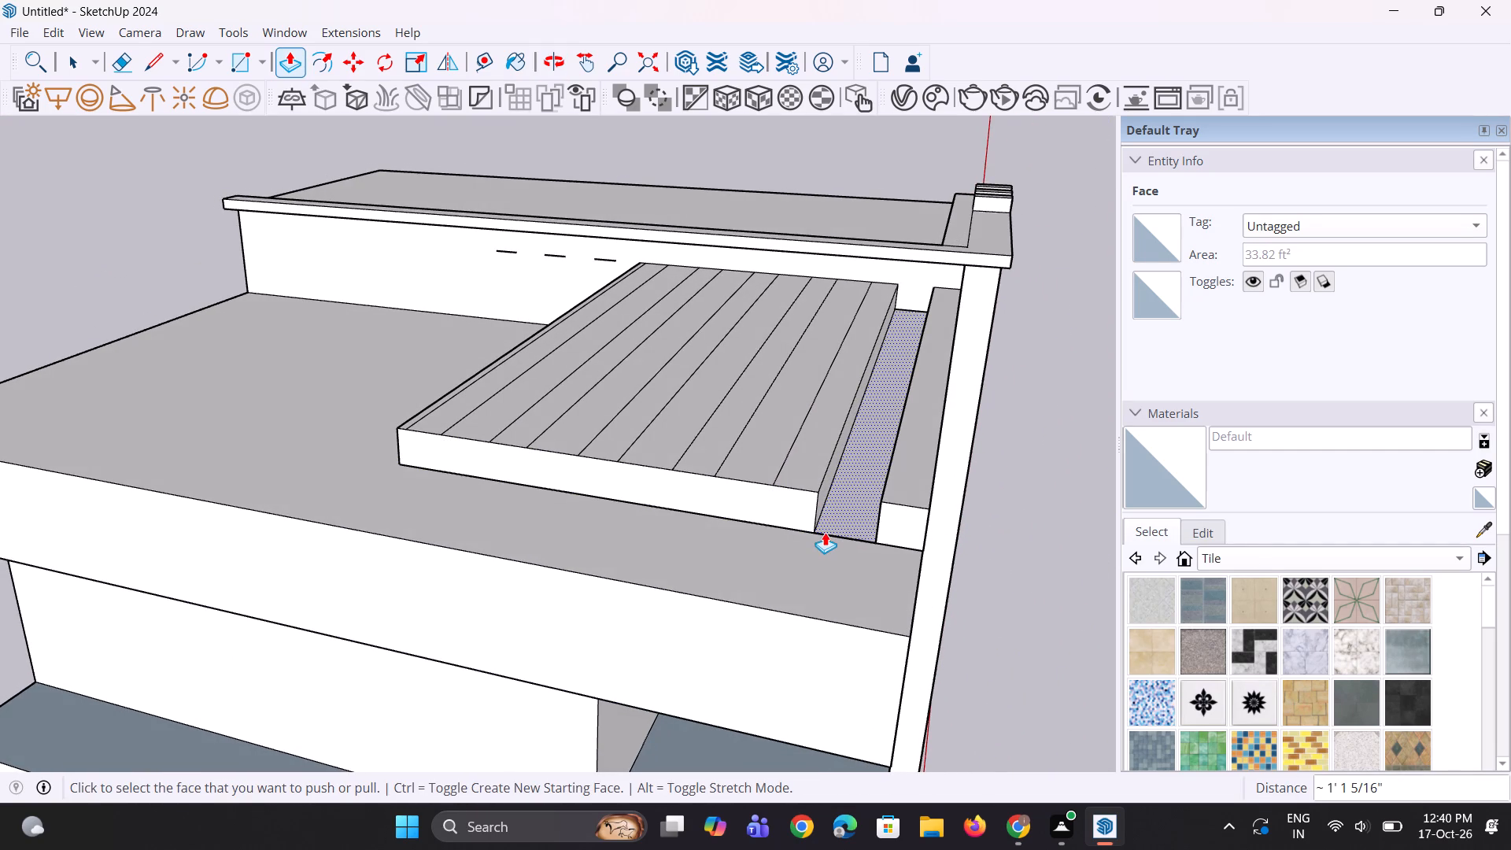
key(e)
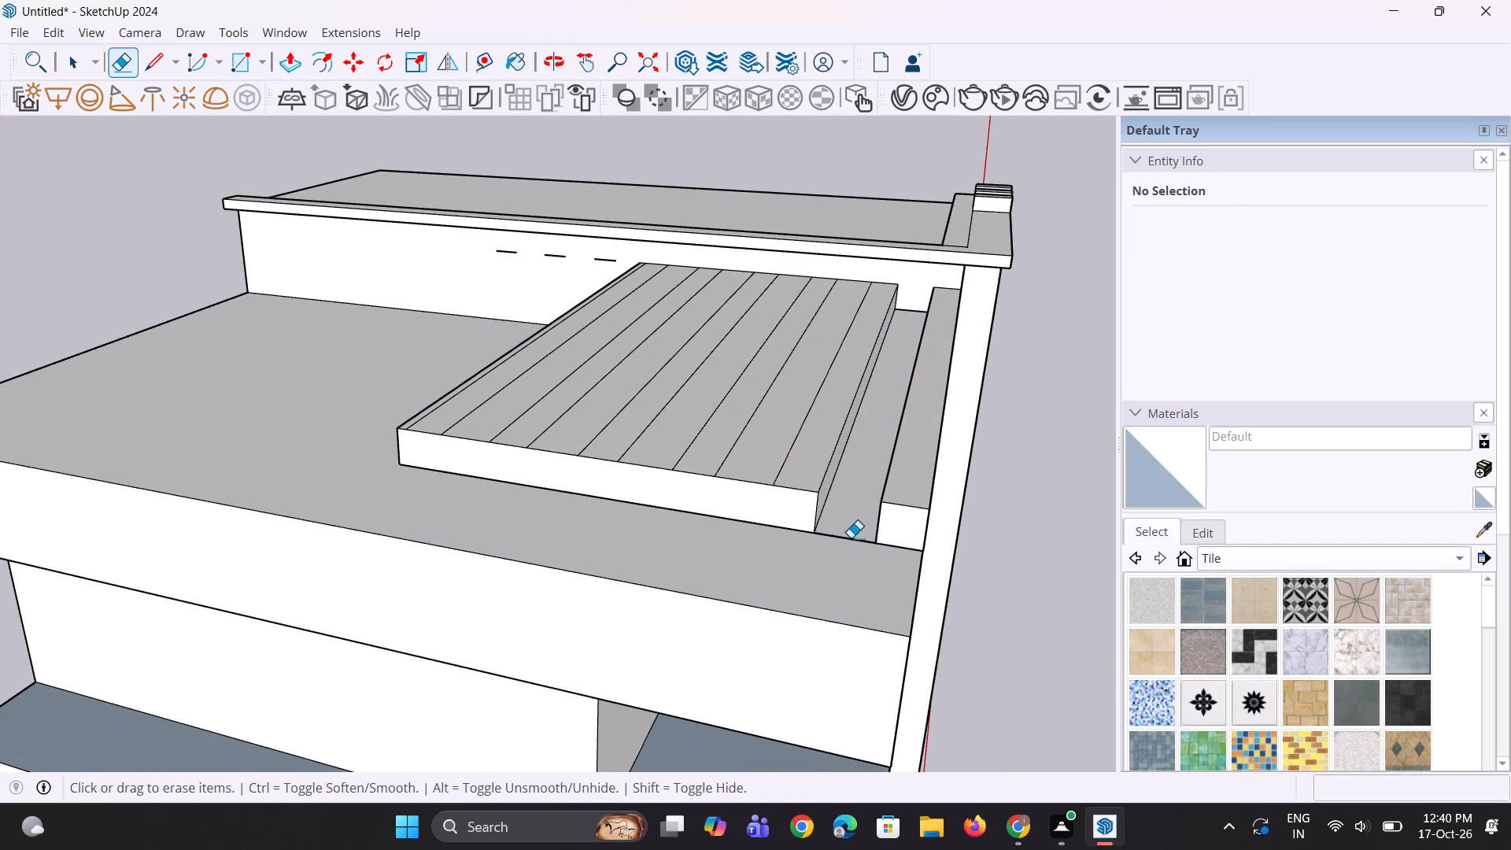
click(851, 538)
key(space)
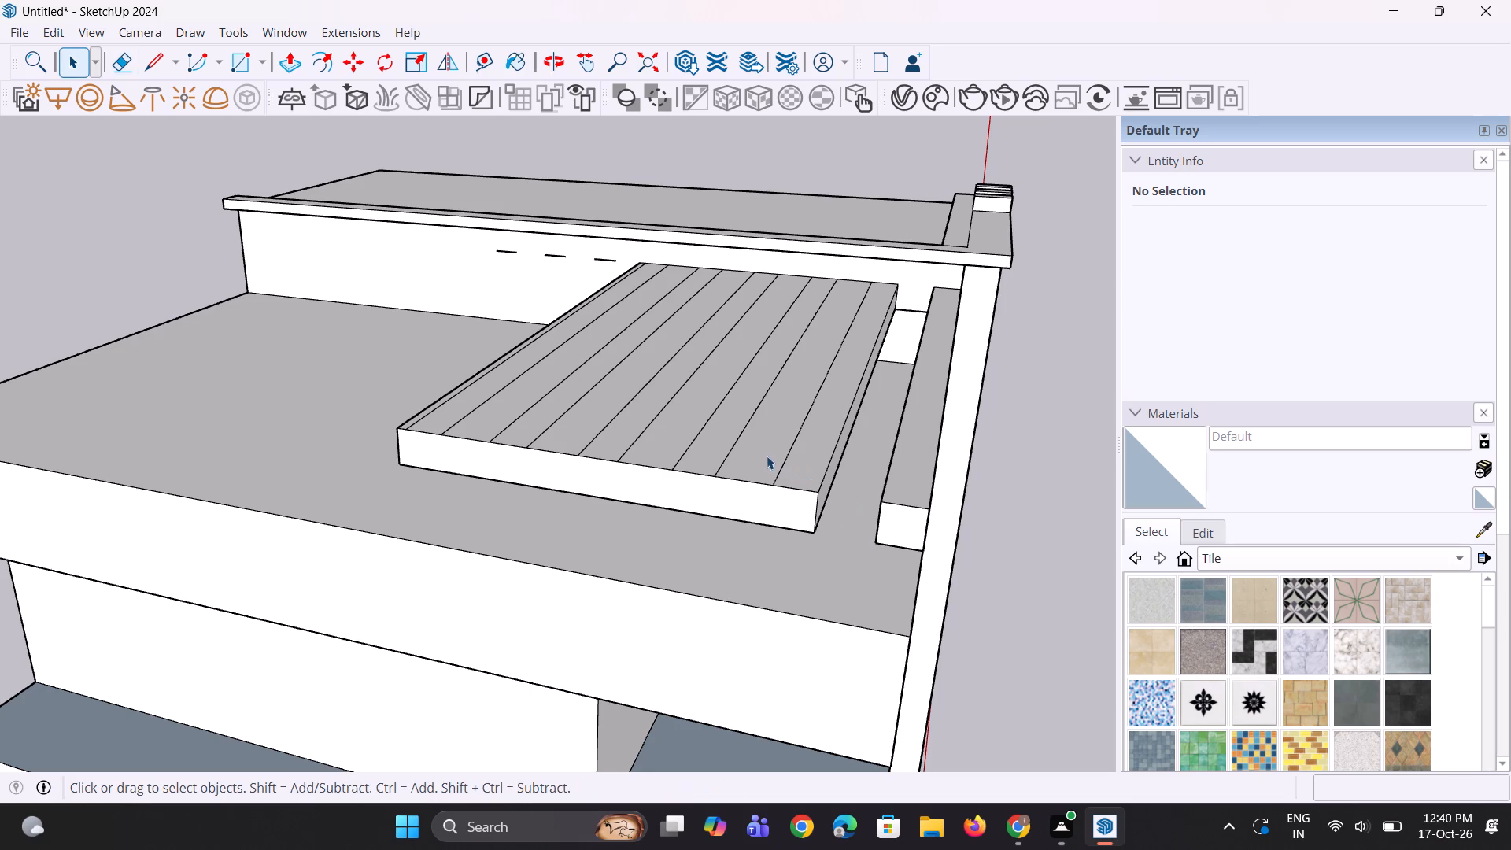
Push/Pull the four remaining alternate canopy strips down about 1' 1 5/16" to form gaps between the slats.
key(p)
click(751, 442)
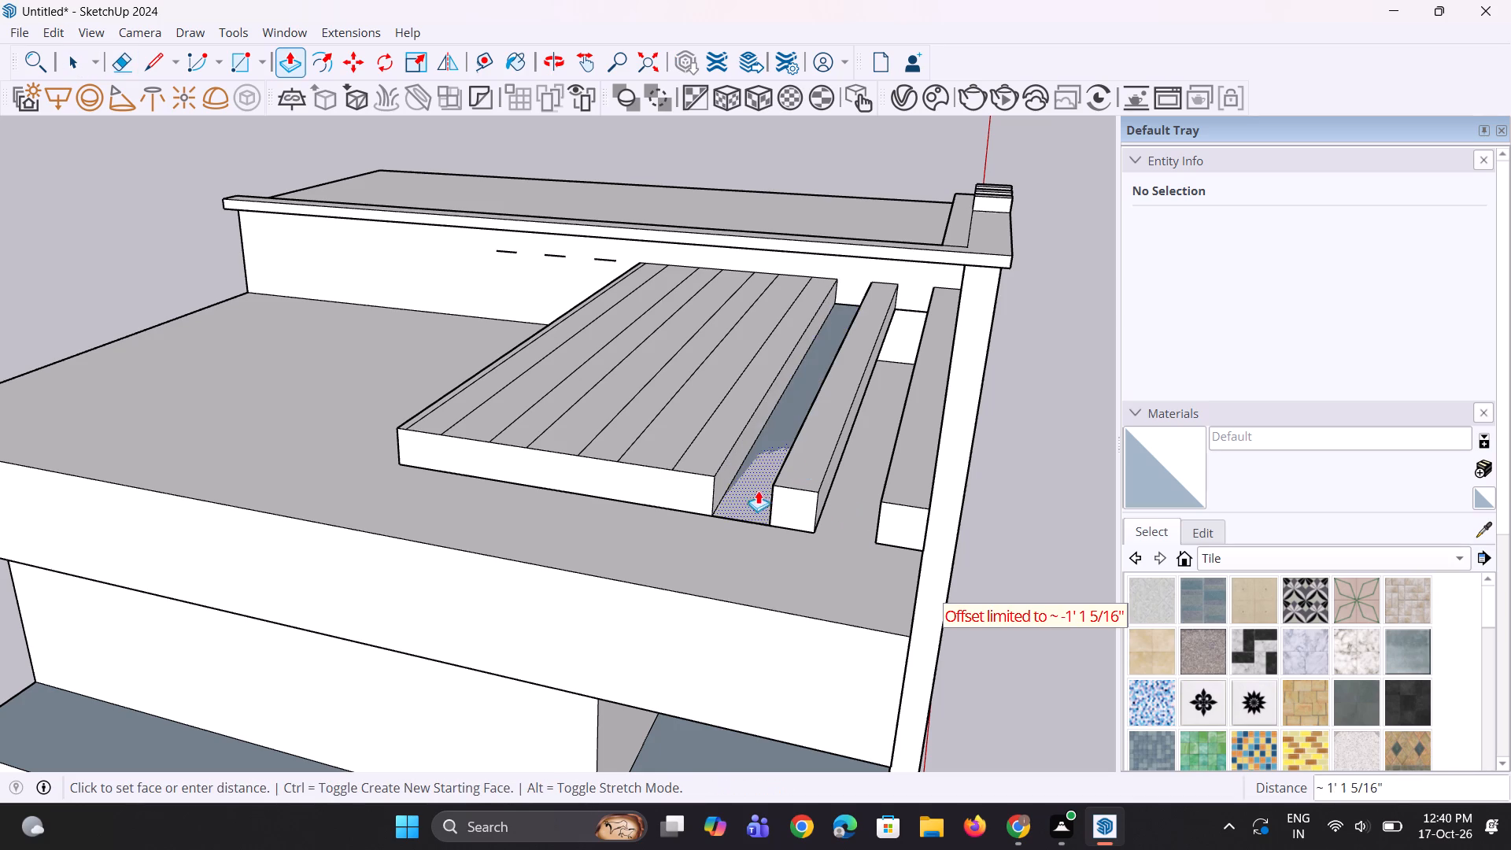
click(795, 526)
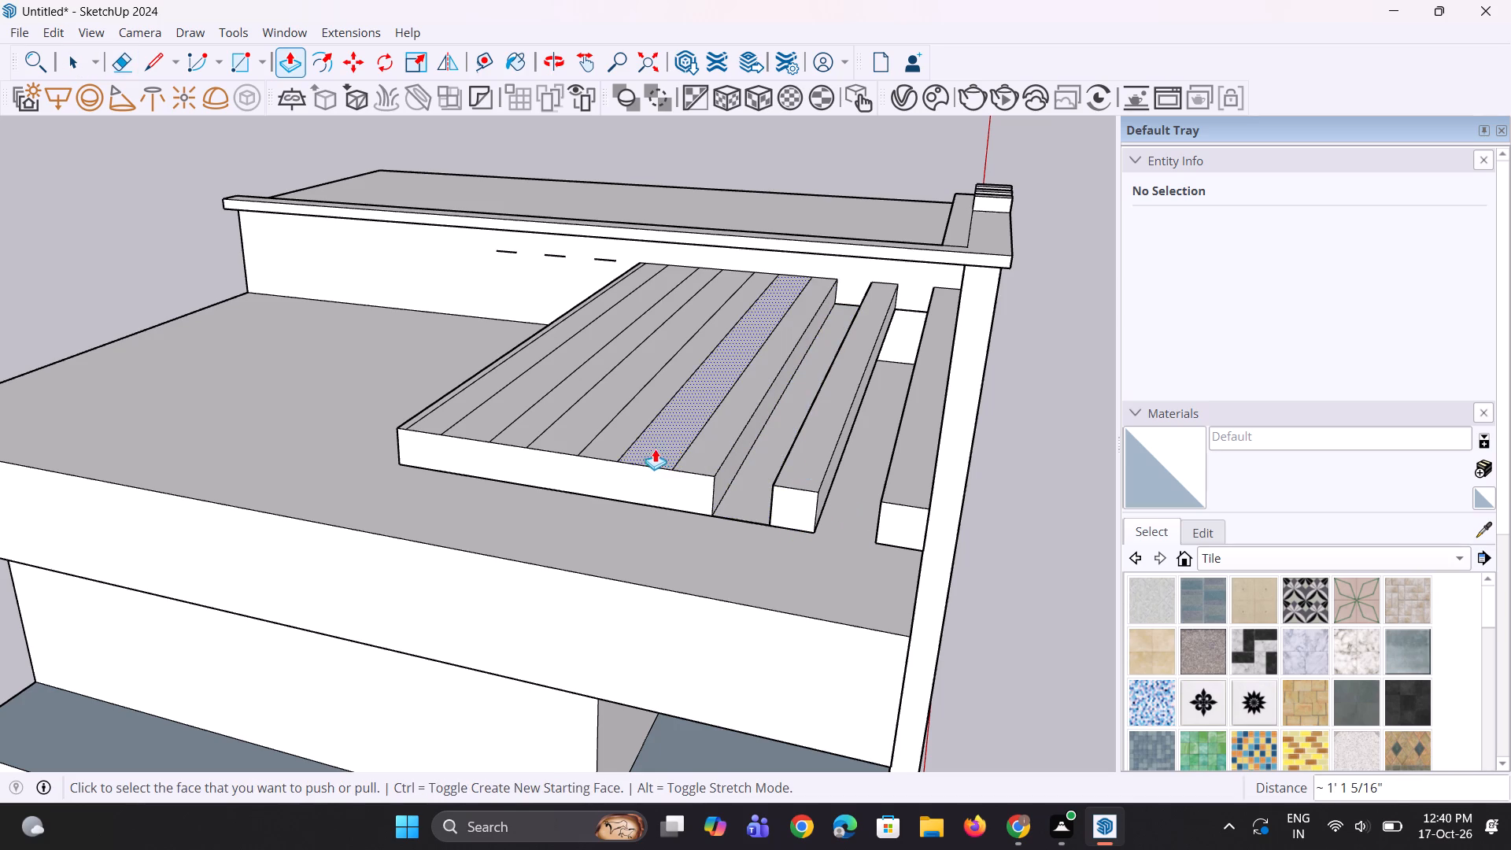
double_click(650, 447)
double_click(574, 432)
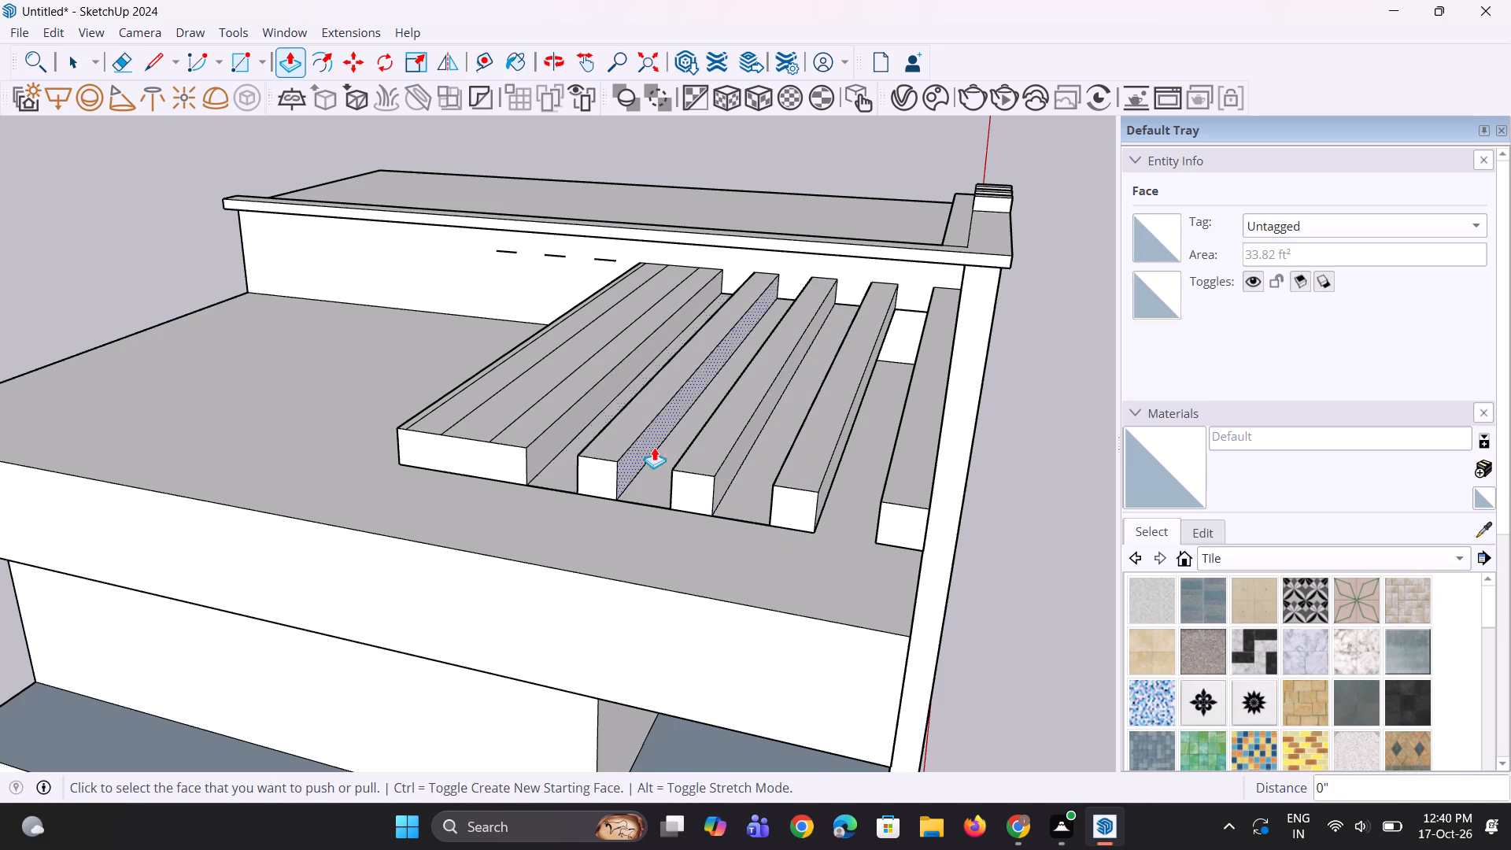
scroll(704, 438, down, 5)
scroll(541, 416, up, 3)
double_click(572, 438)
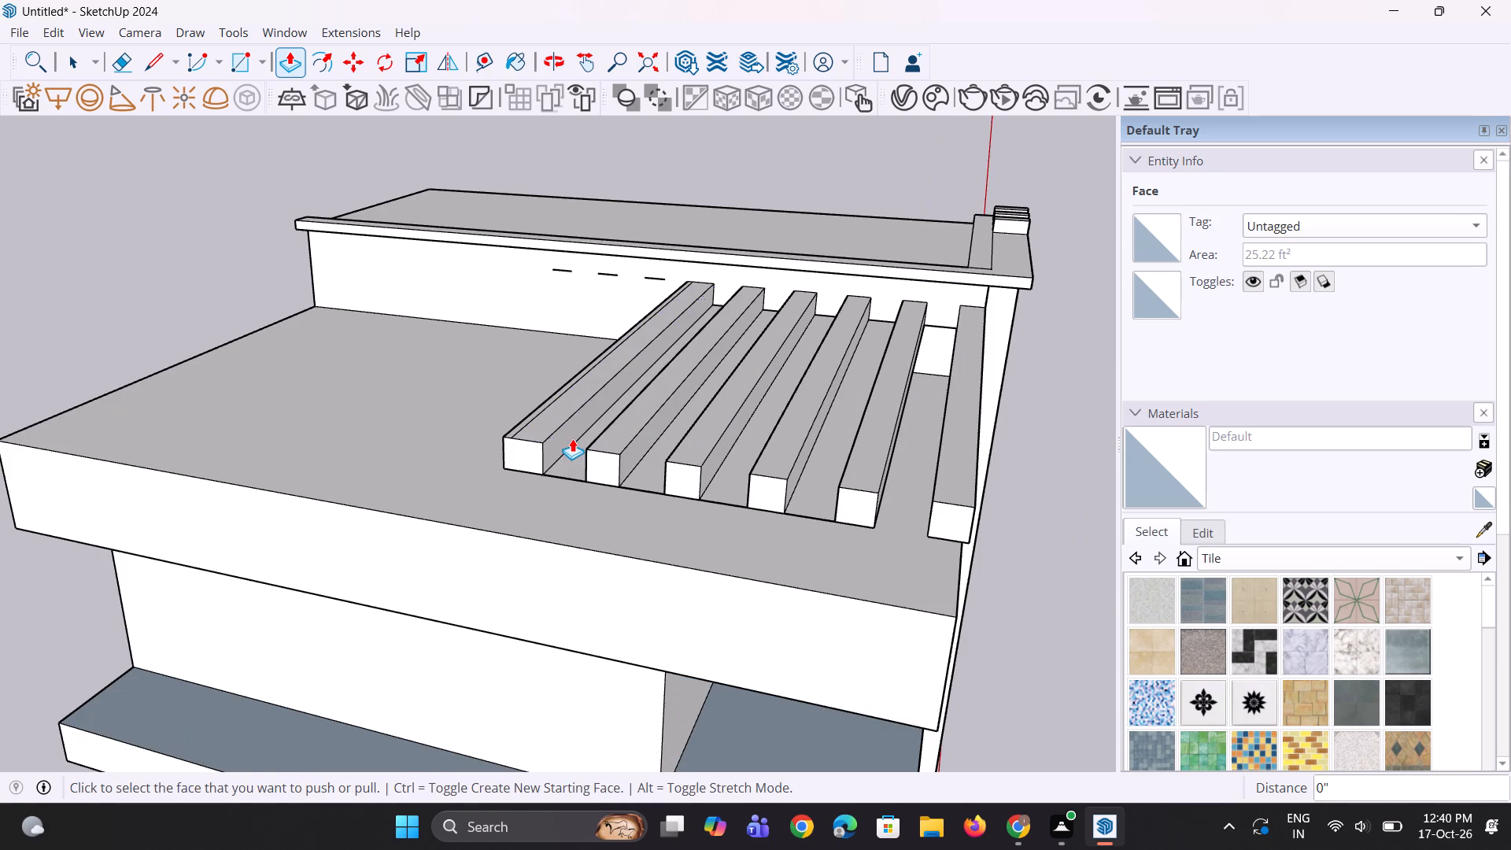
Erase the outer bottom edges of the four remaining gaps to remove the floor faces between the slats.
scroll(572, 438, down, 5)
middle_drag(580, 466, 515, 421)
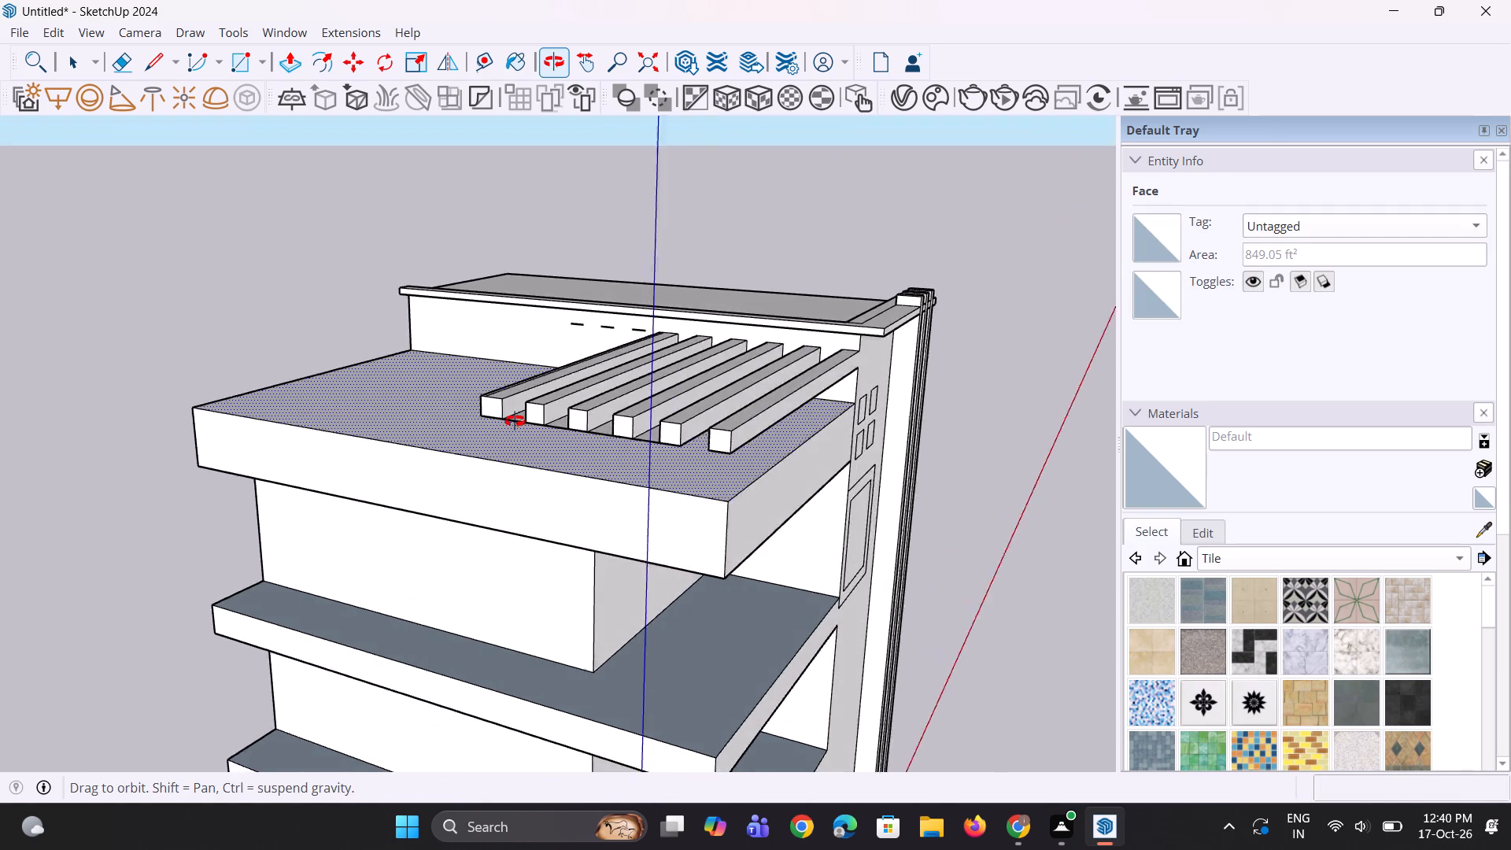
middle_drag(515, 421, 541, 431)
scroll(593, 416, down, 5)
middle_drag(627, 452, 563, 497)
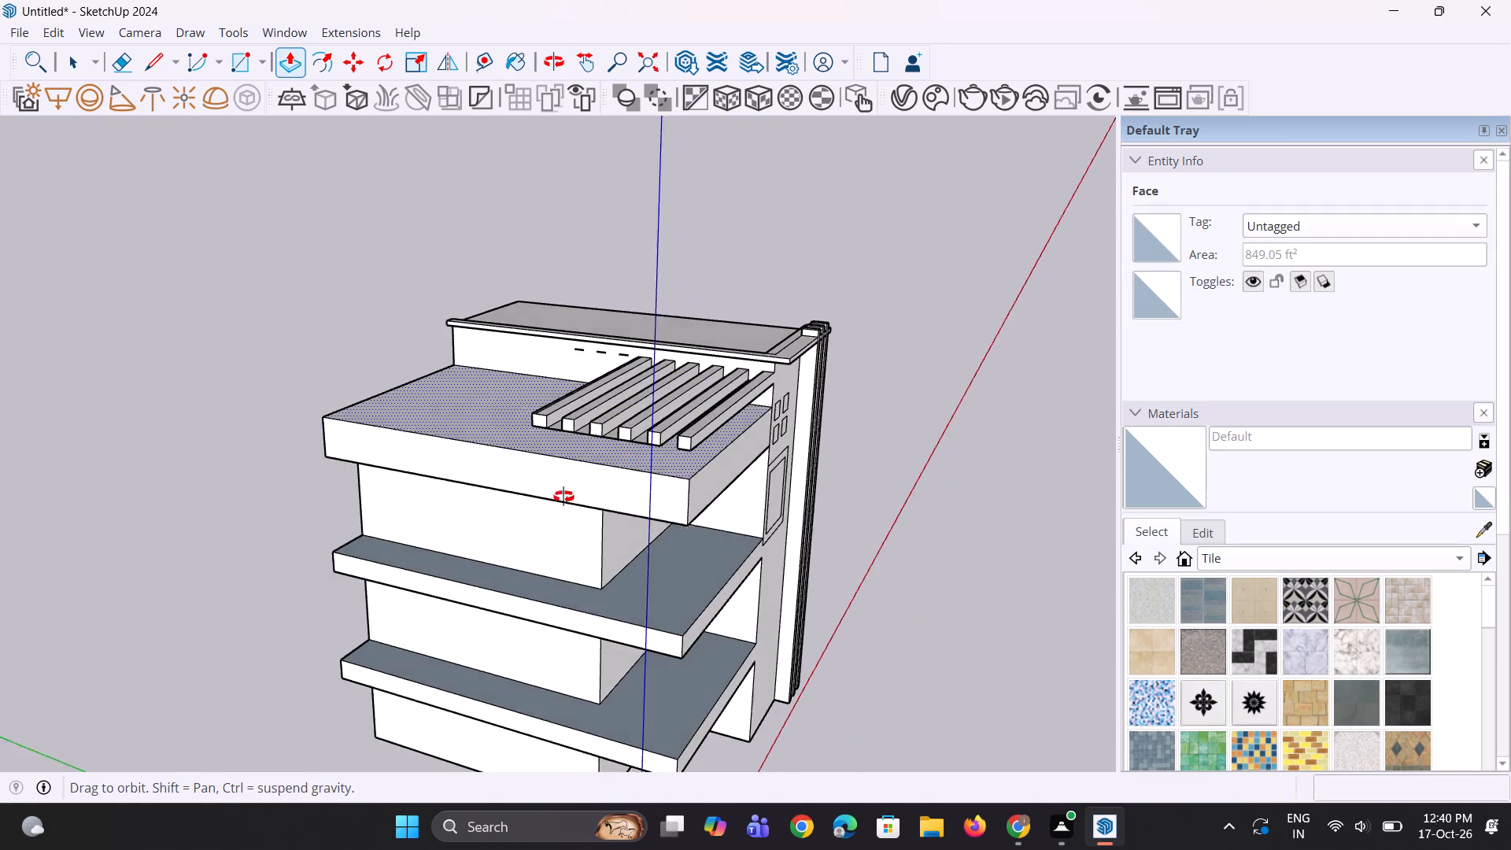
middle_drag(563, 497, 493, 508)
key(e)
scroll(543, 482, up, 7)
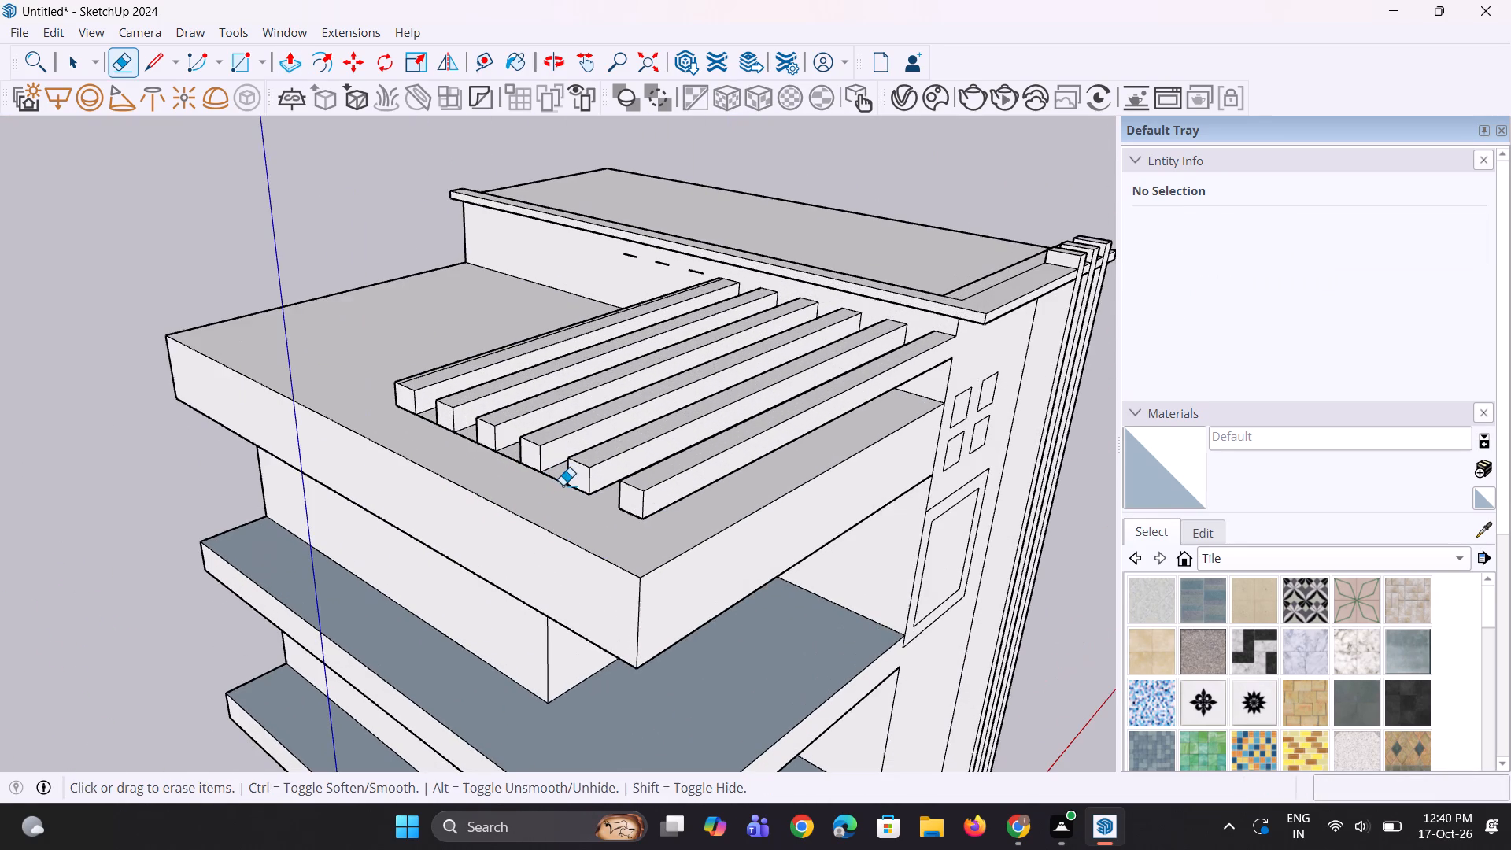
click(561, 481)
middle_drag(591, 482, 825, 482)
scroll(645, 447, up, 3)
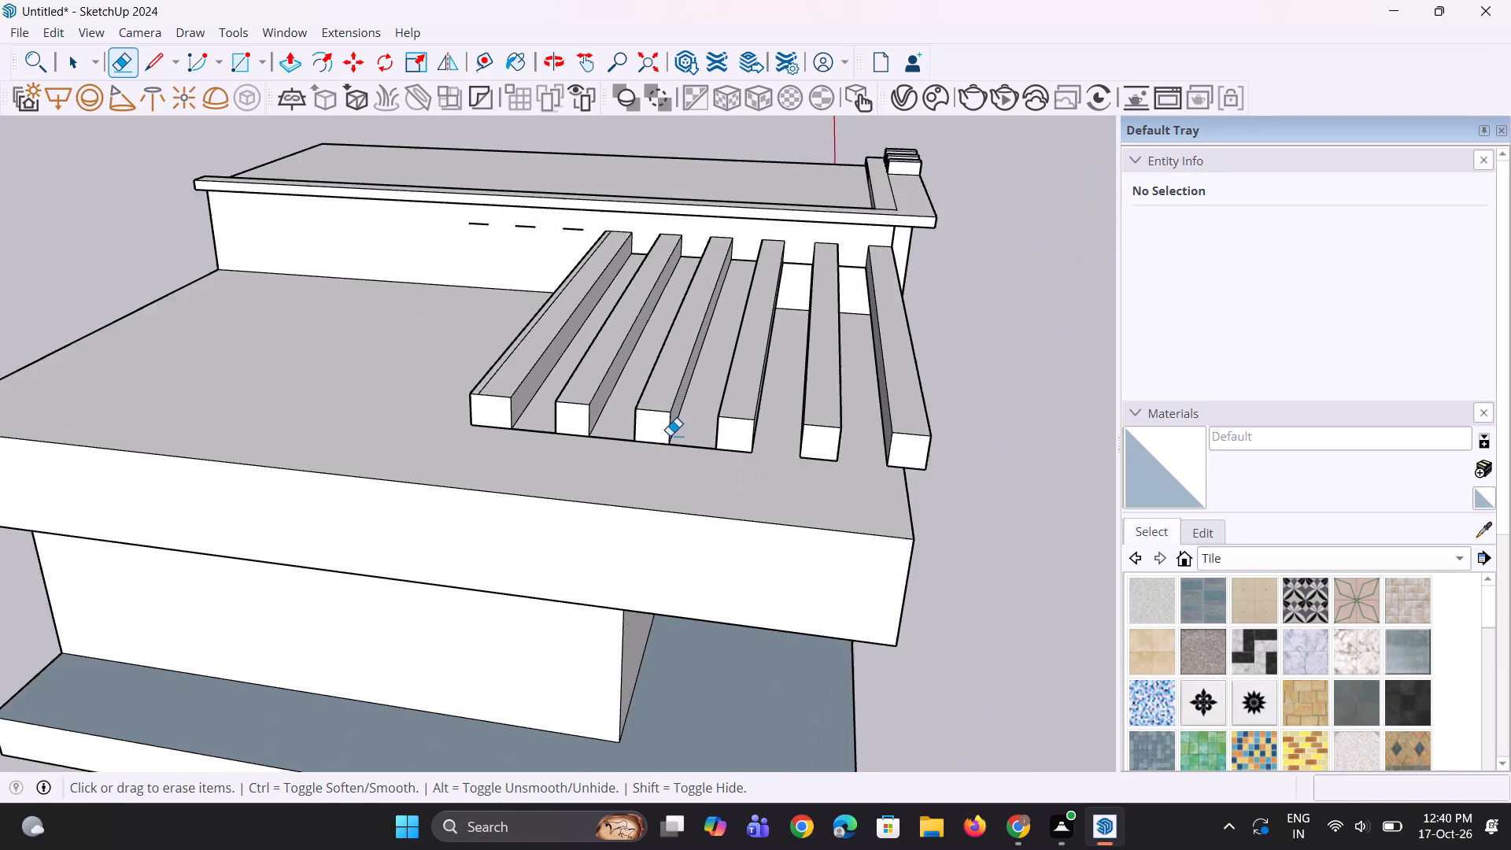
click(708, 449)
scroll(630, 428, up, 2)
click(622, 441)
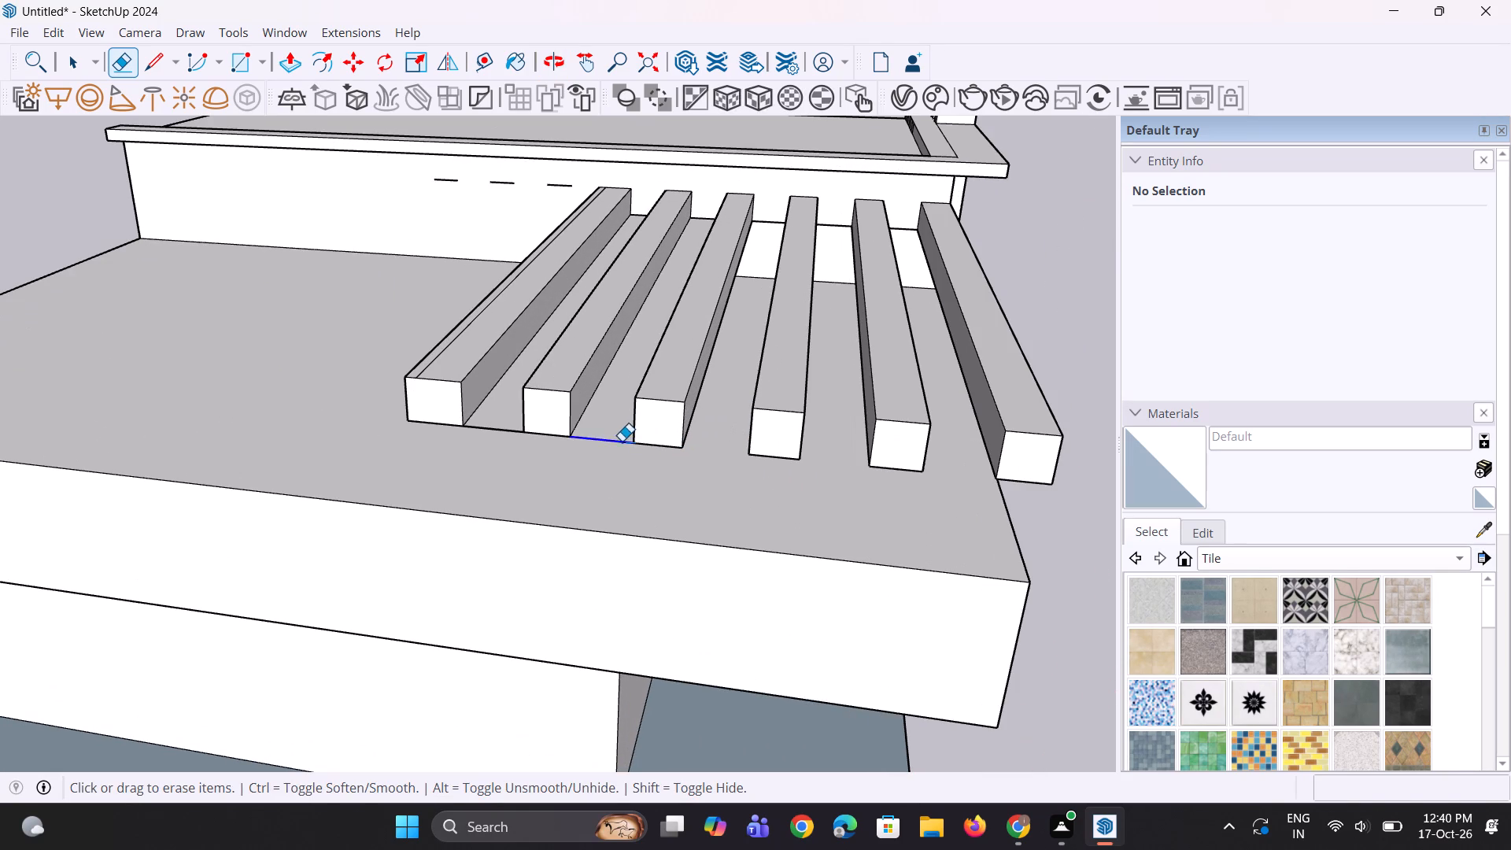
scroll(709, 447, down, 4)
scroll(578, 452, up, 4)
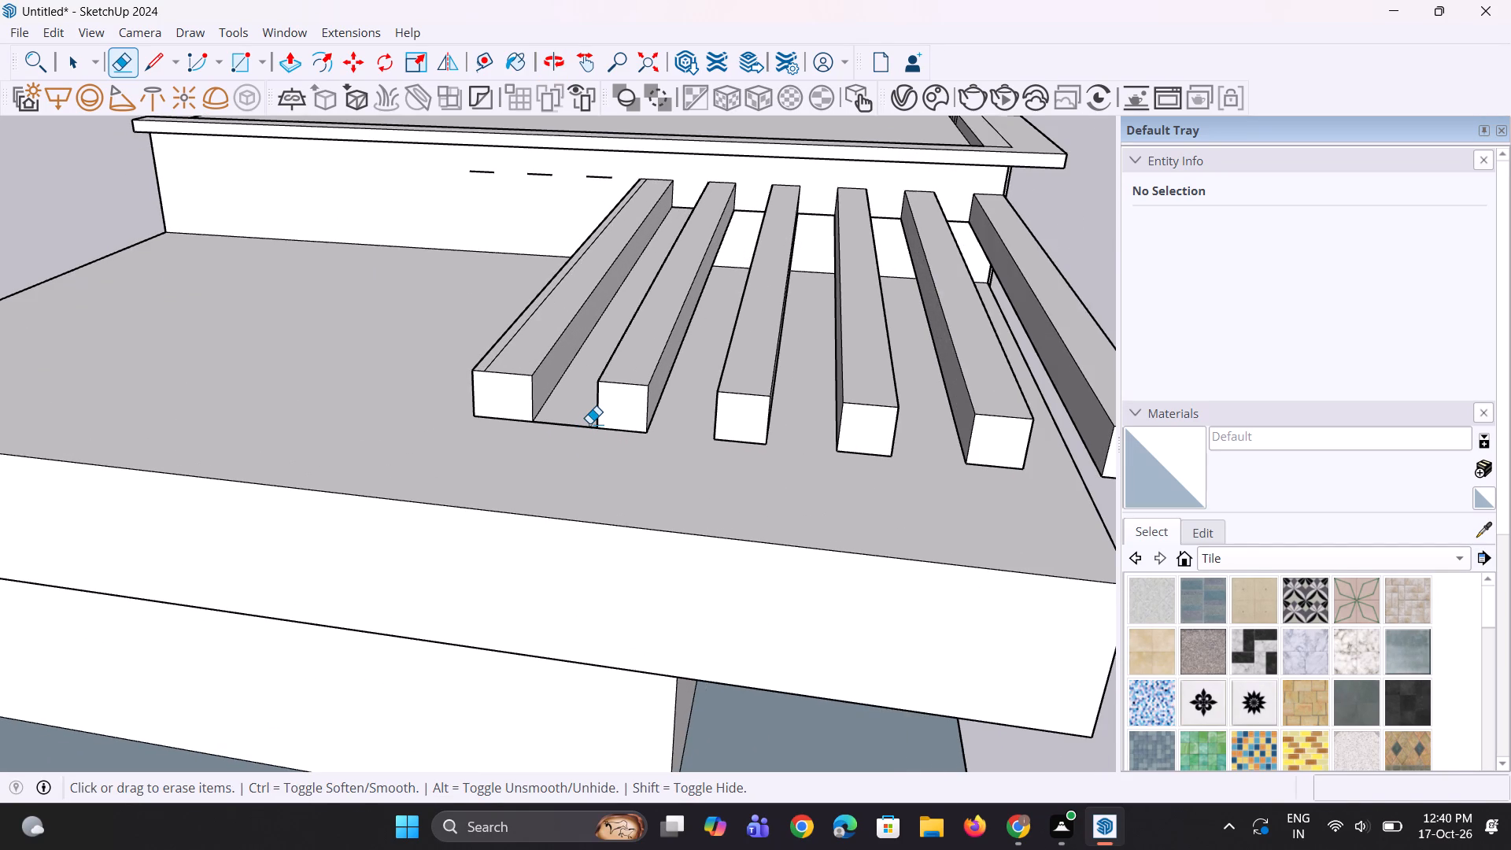
click(589, 423)
click(587, 427)
Push/Pull the farthest slat's outer side face inward about 3 5/16" to the line along its top.
middle_drag(598, 434, 775, 461)
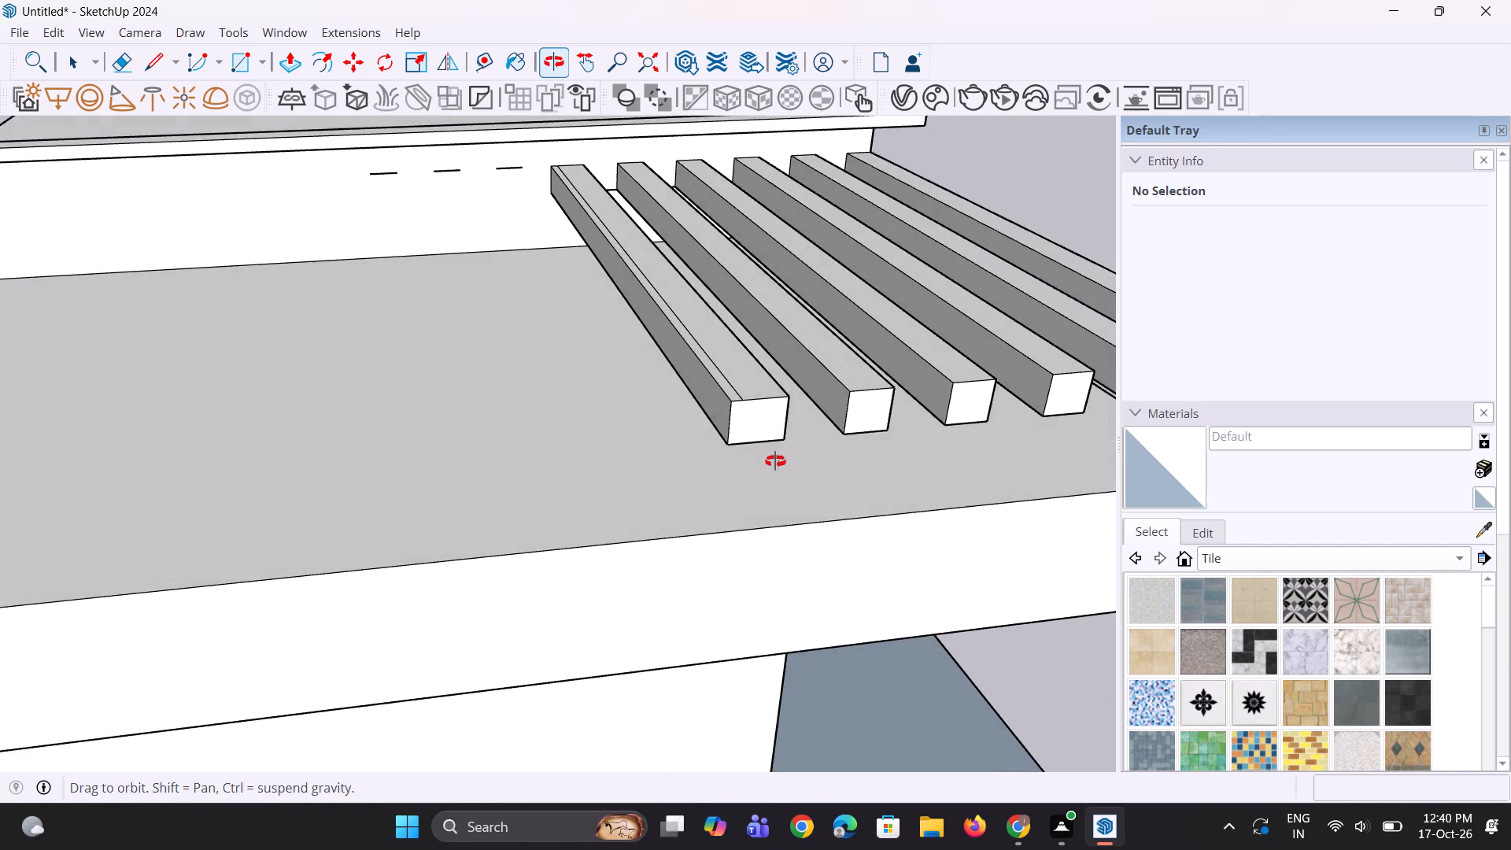
middle_drag(775, 461, 775, 462)
key(p)
click(719, 416)
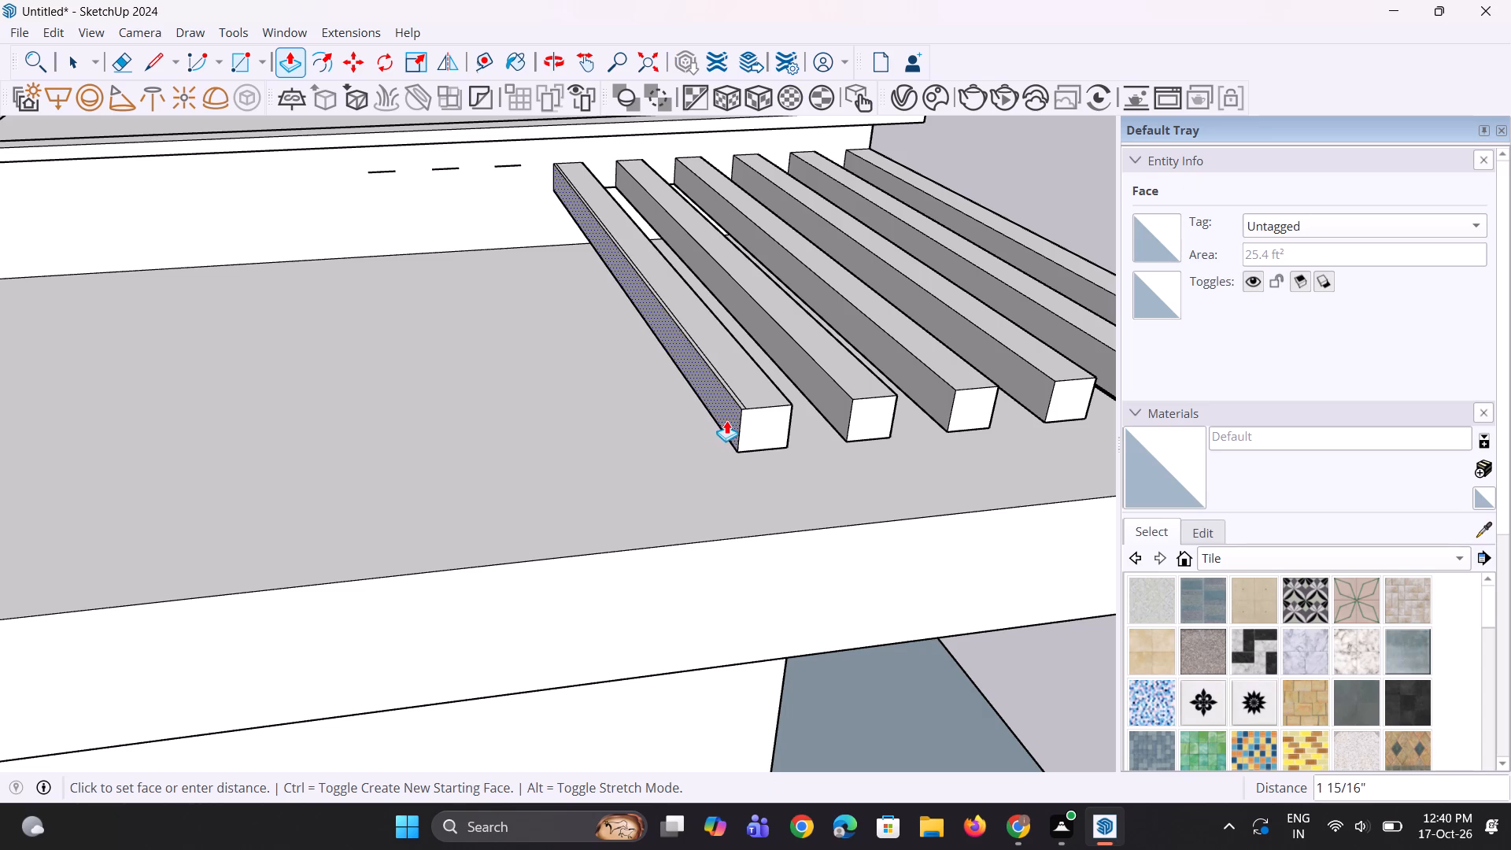
click(733, 399)
Erase the leftover horizontal edges on the bay wall between the inner ends of the slats.
middle_drag(732, 445, 637, 451)
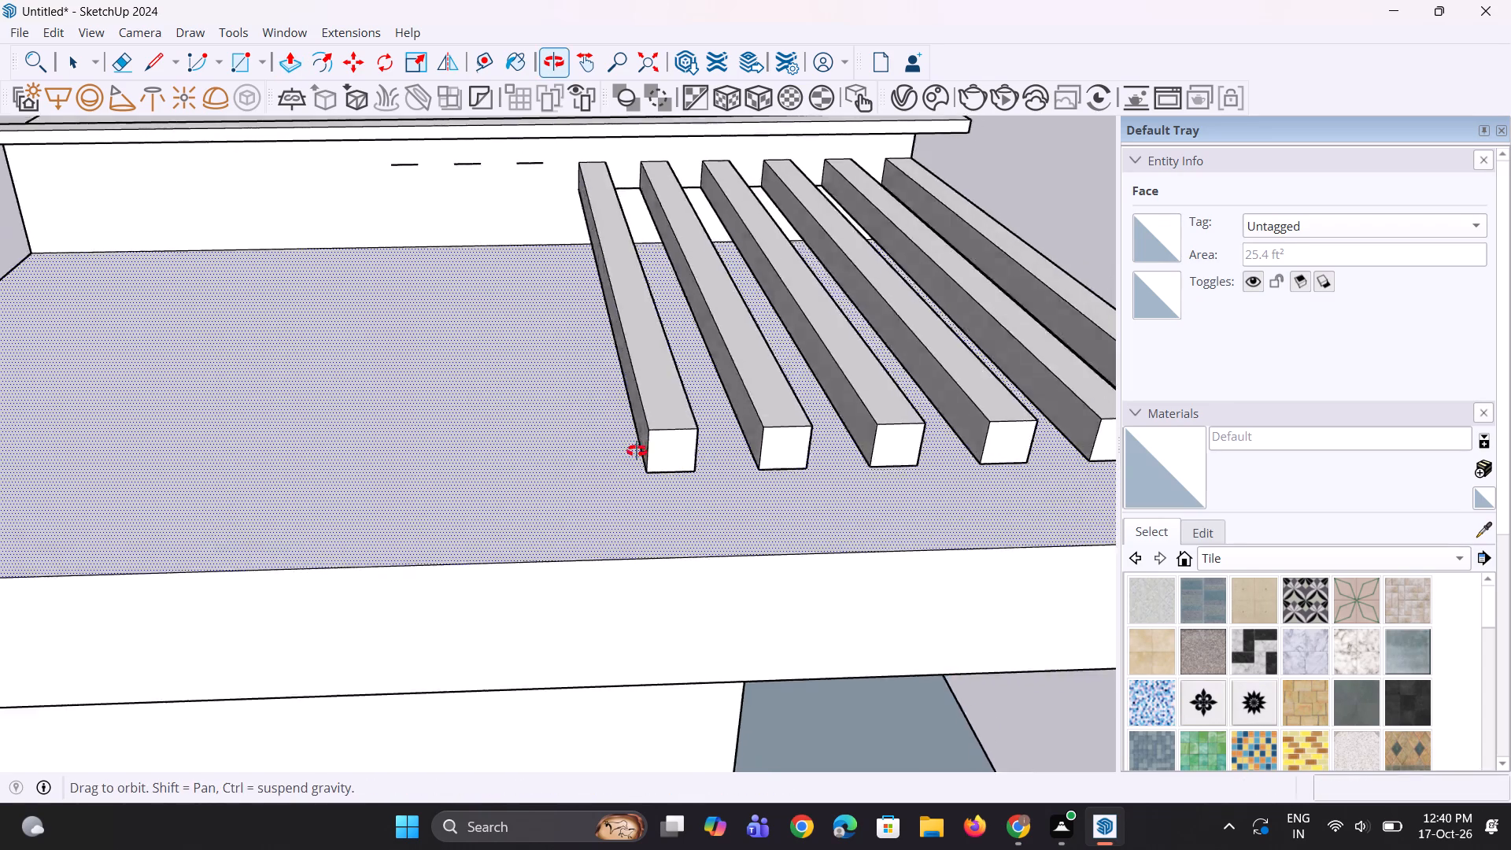
middle_drag(637, 451, 625, 451)
scroll(618, 438, down, 10)
scroll(689, 336, up, 2)
middle_drag(685, 324, 661, 317)
scroll(634, 284, up, 4)
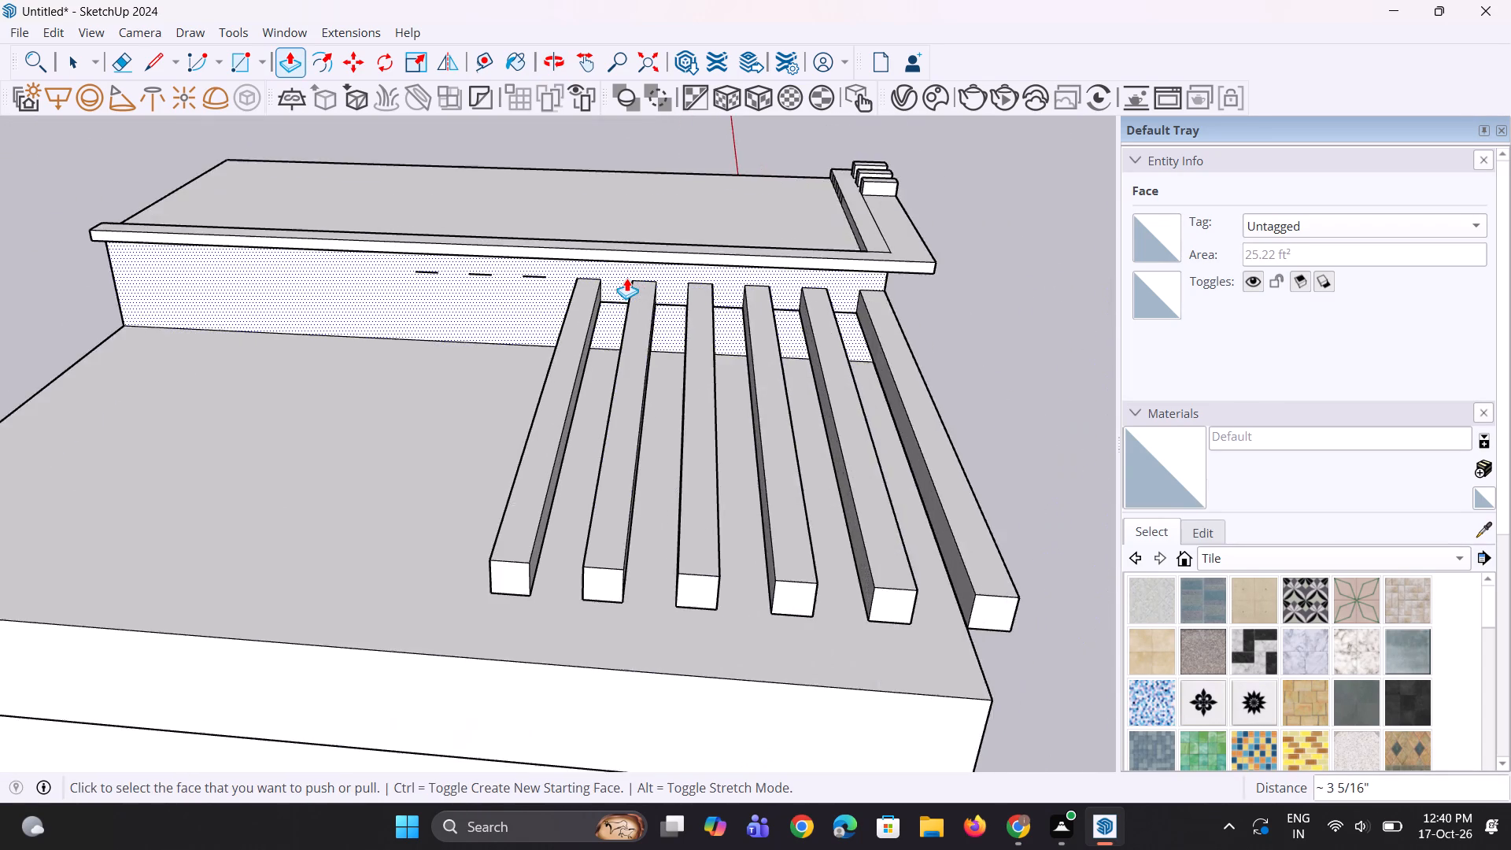
scroll(626, 278, up, 7)
key(e)
click(612, 334)
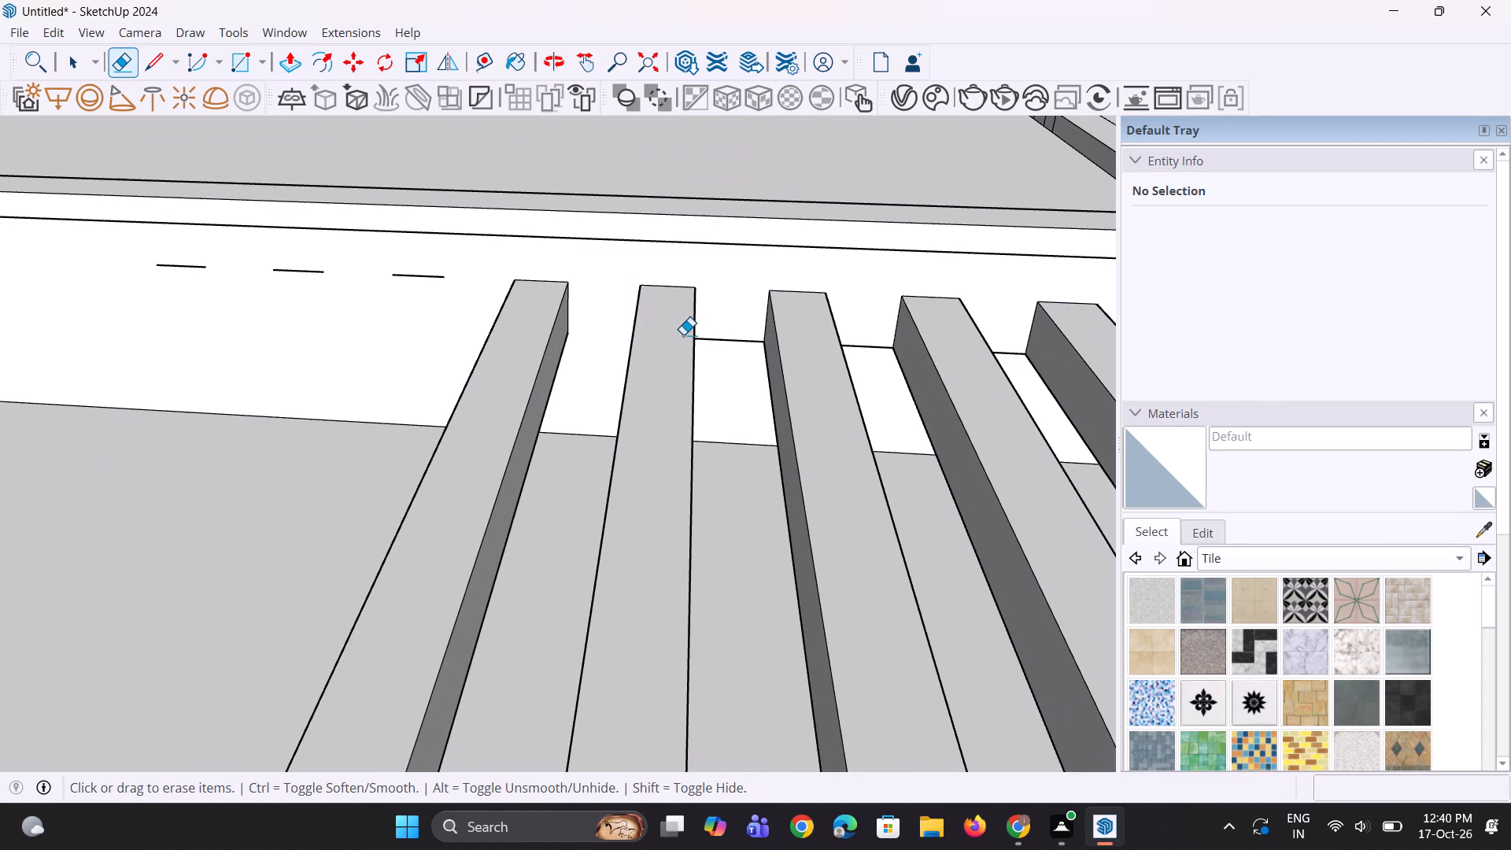
click(720, 342)
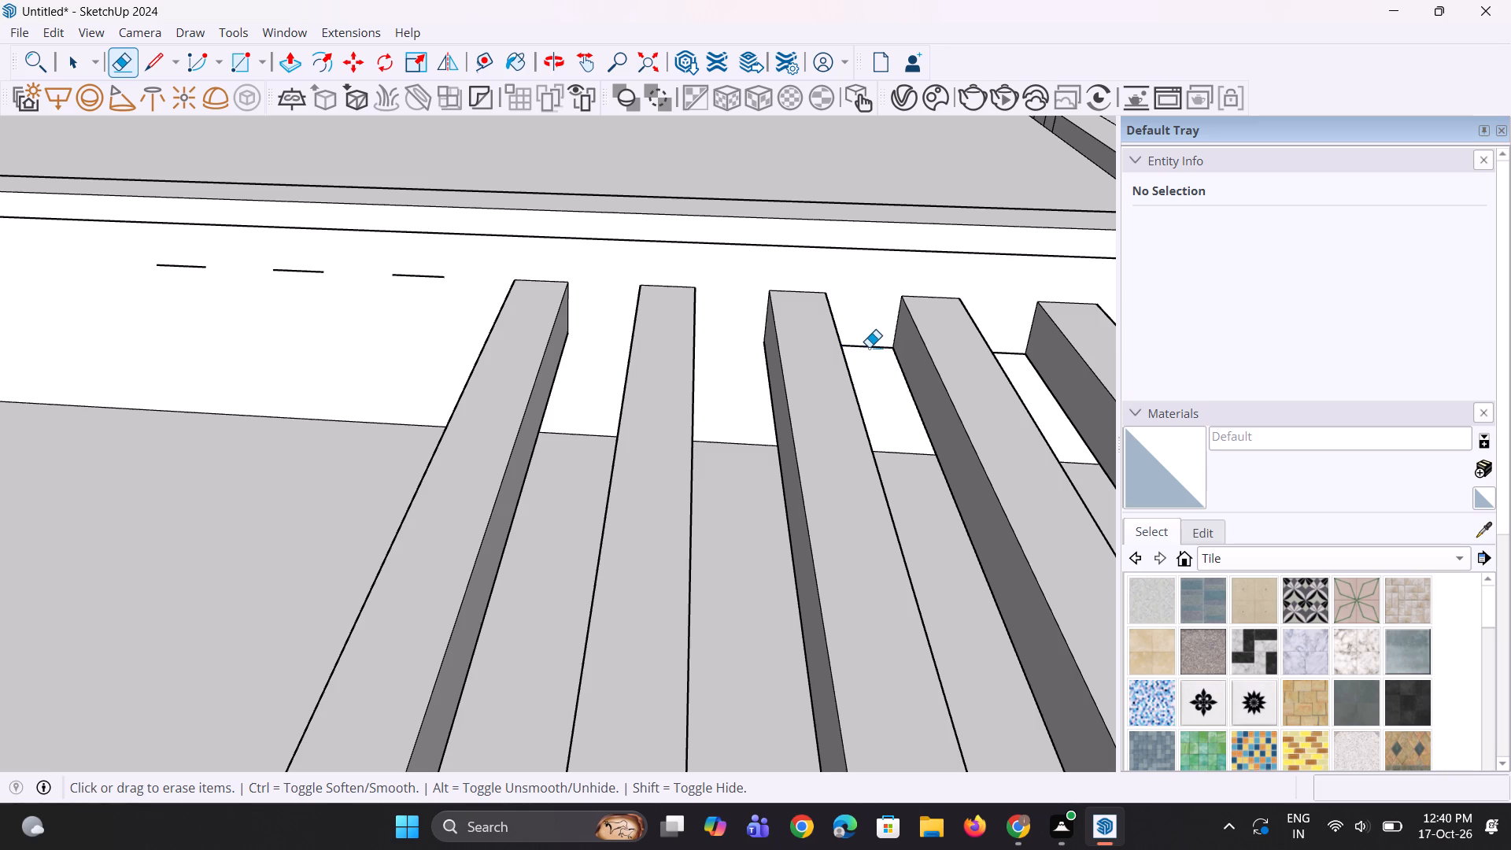
click(869, 347)
scroll(629, 394, down, 4)
scroll(864, 369, up, 4)
click(892, 364)
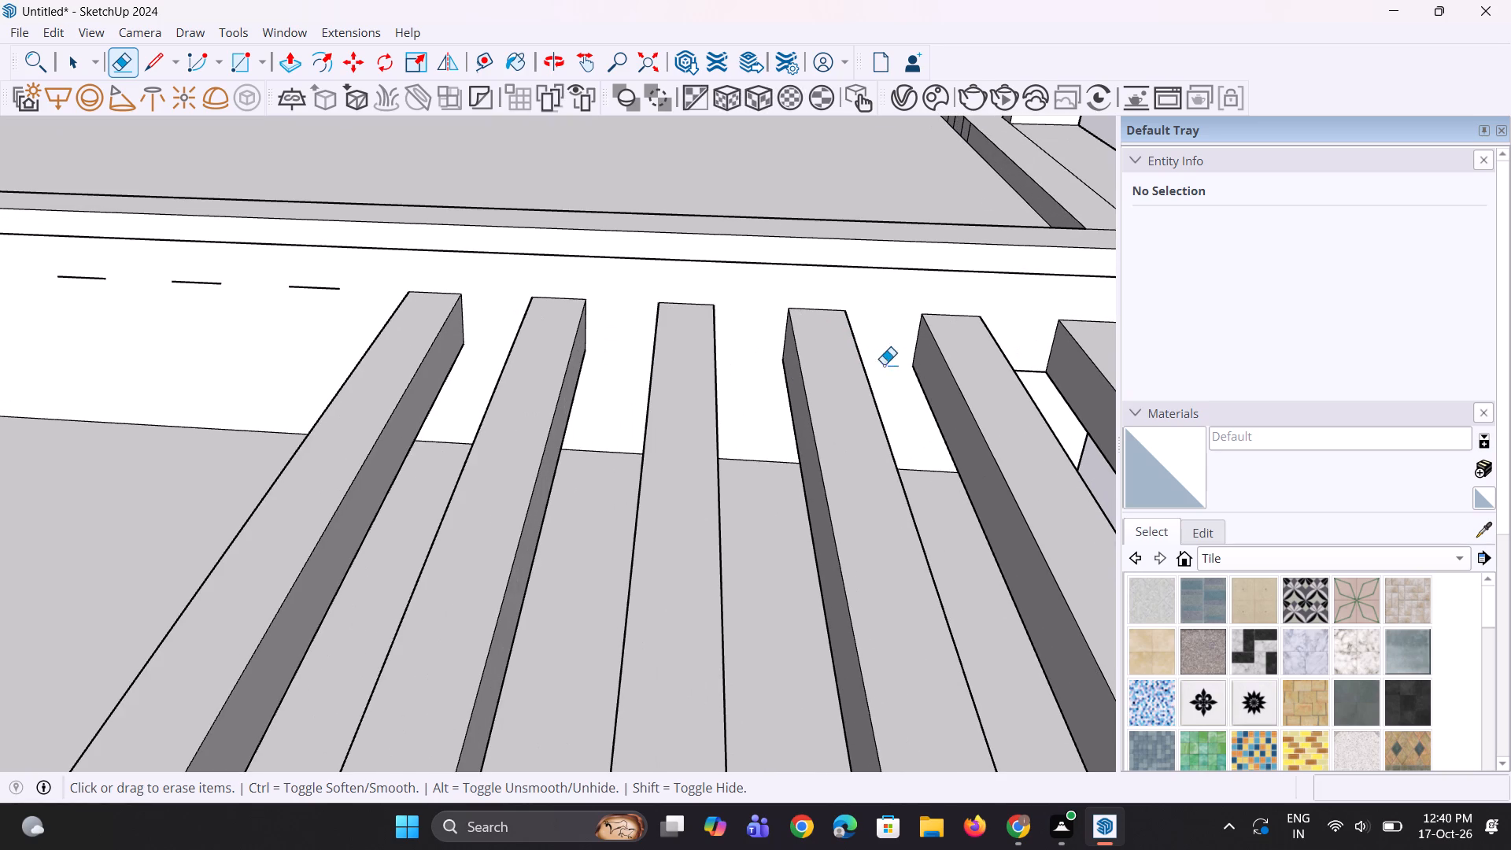
scroll(722, 405, down, 5)
scroll(929, 367, up, 6)
click(905, 393)
Draw a rectangle about 1' 1 5/8" by 13' 11 9/16" across the tops of all six slats at their free ends.
scroll(856, 359, down, 2)
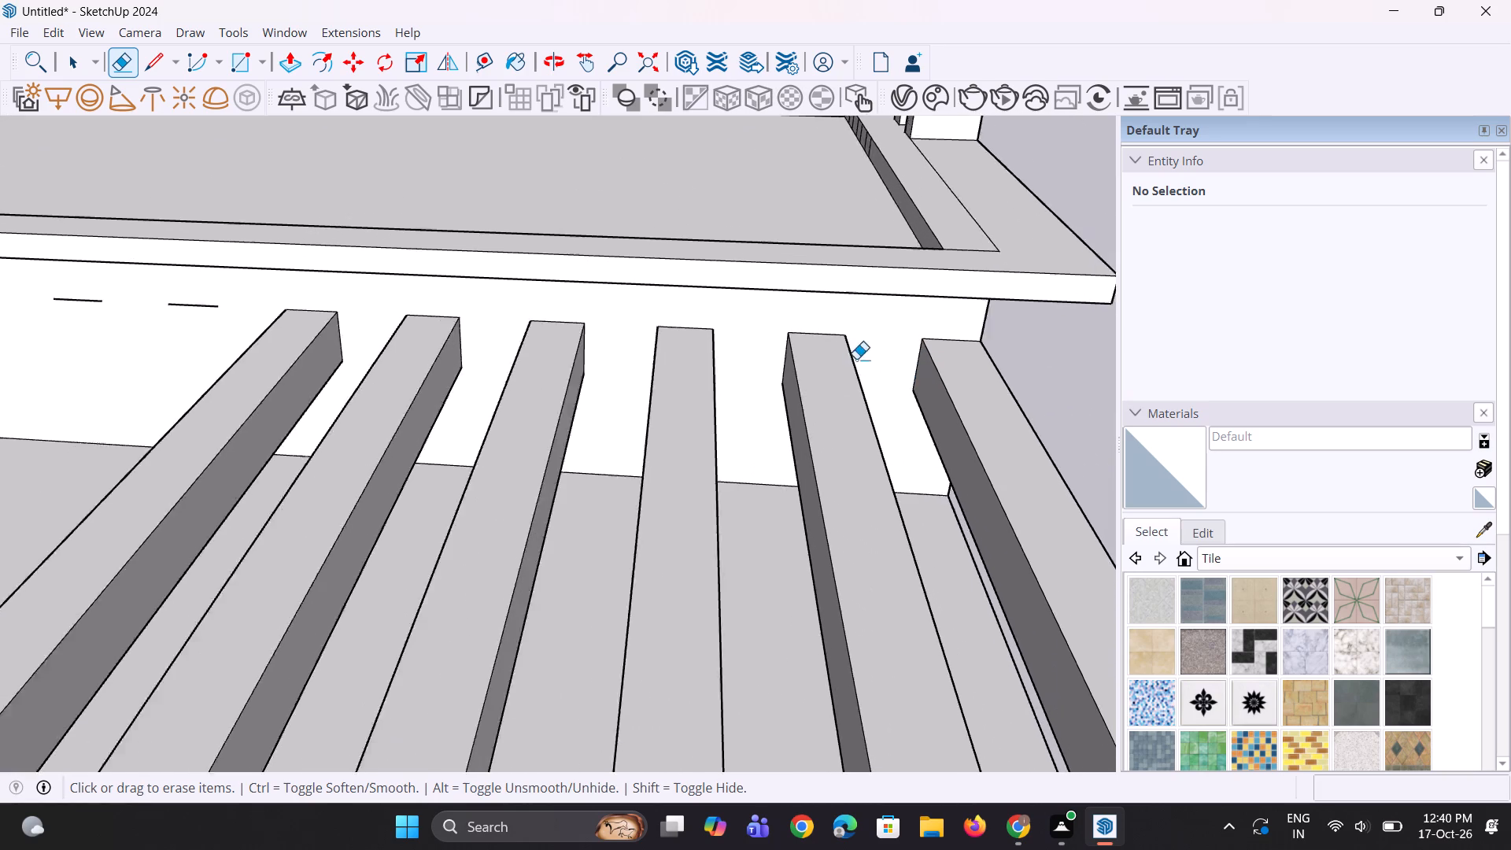
scroll(856, 359, down, 14)
middle_drag(816, 467, 696, 479)
scroll(712, 450, down, 4)
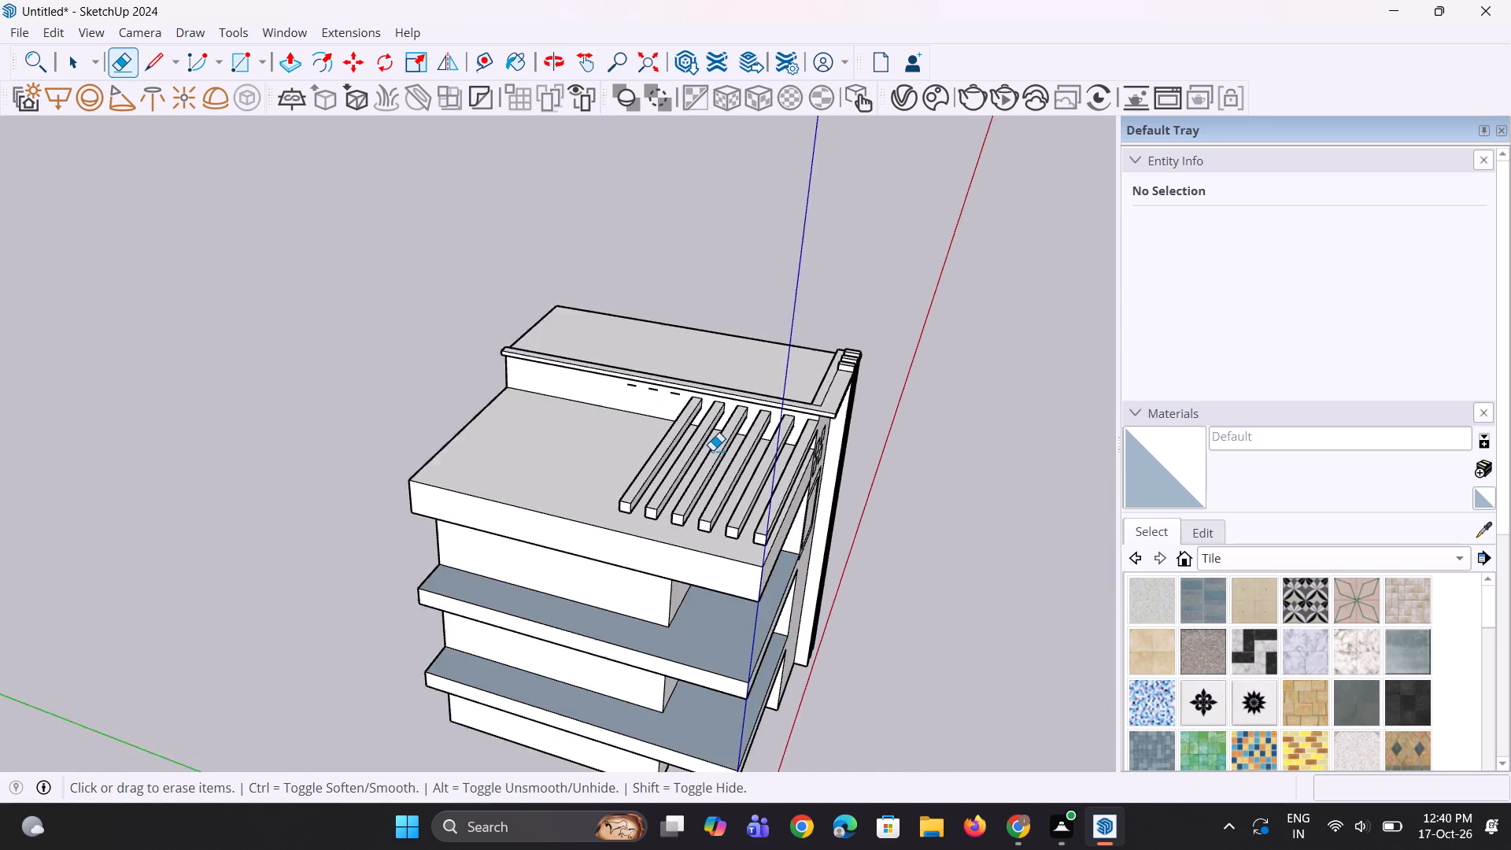
scroll(712, 450, down, 7)
middle_drag(714, 523, 364, 508)
scroll(496, 624, up, 10)
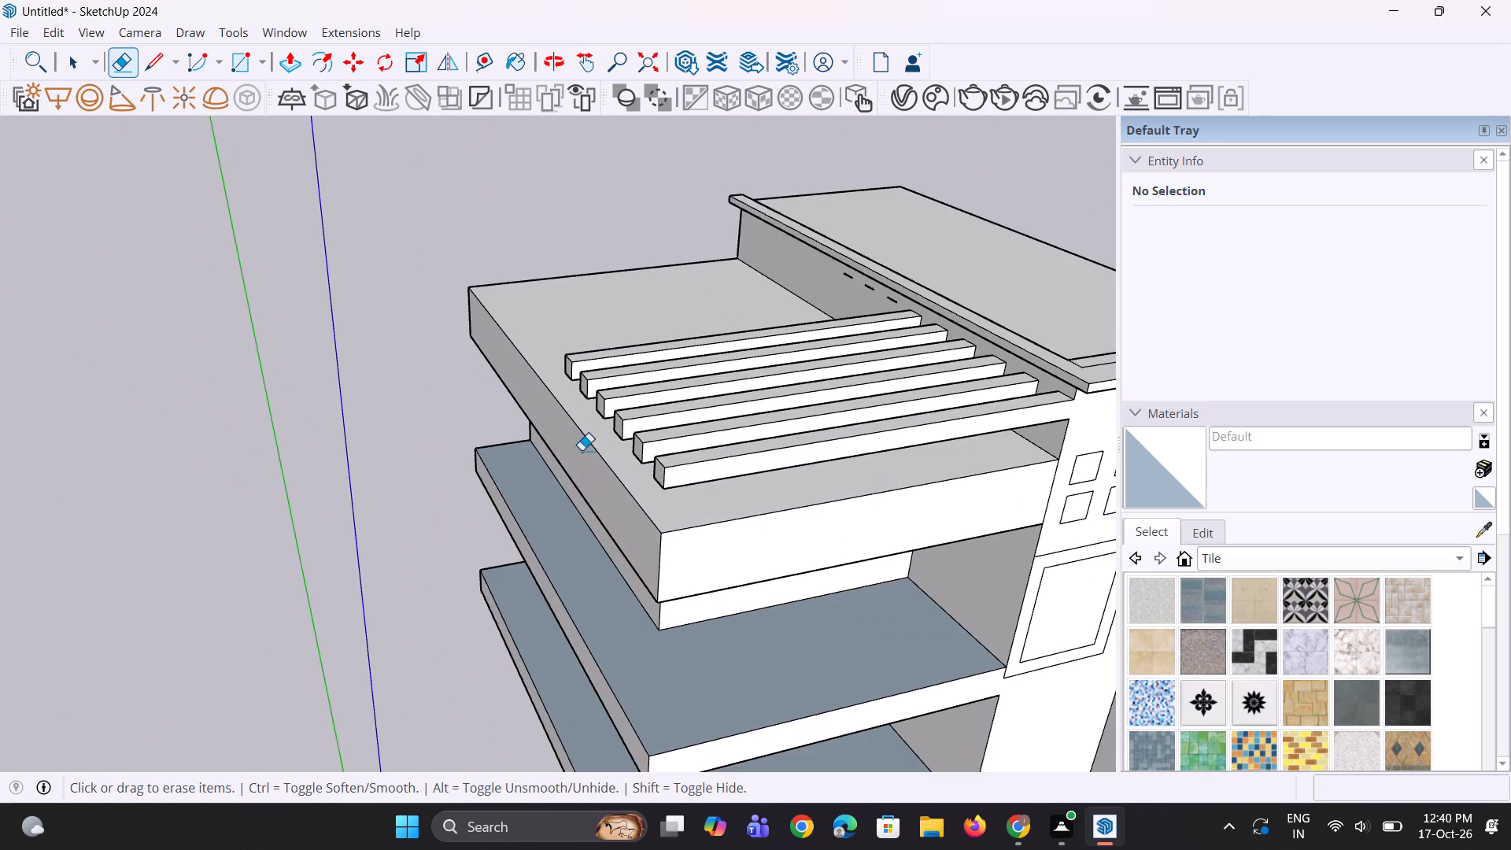
scroll(580, 353, down, 4)
middle_drag(571, 431, 508, 563)
scroll(564, 491, up, 6)
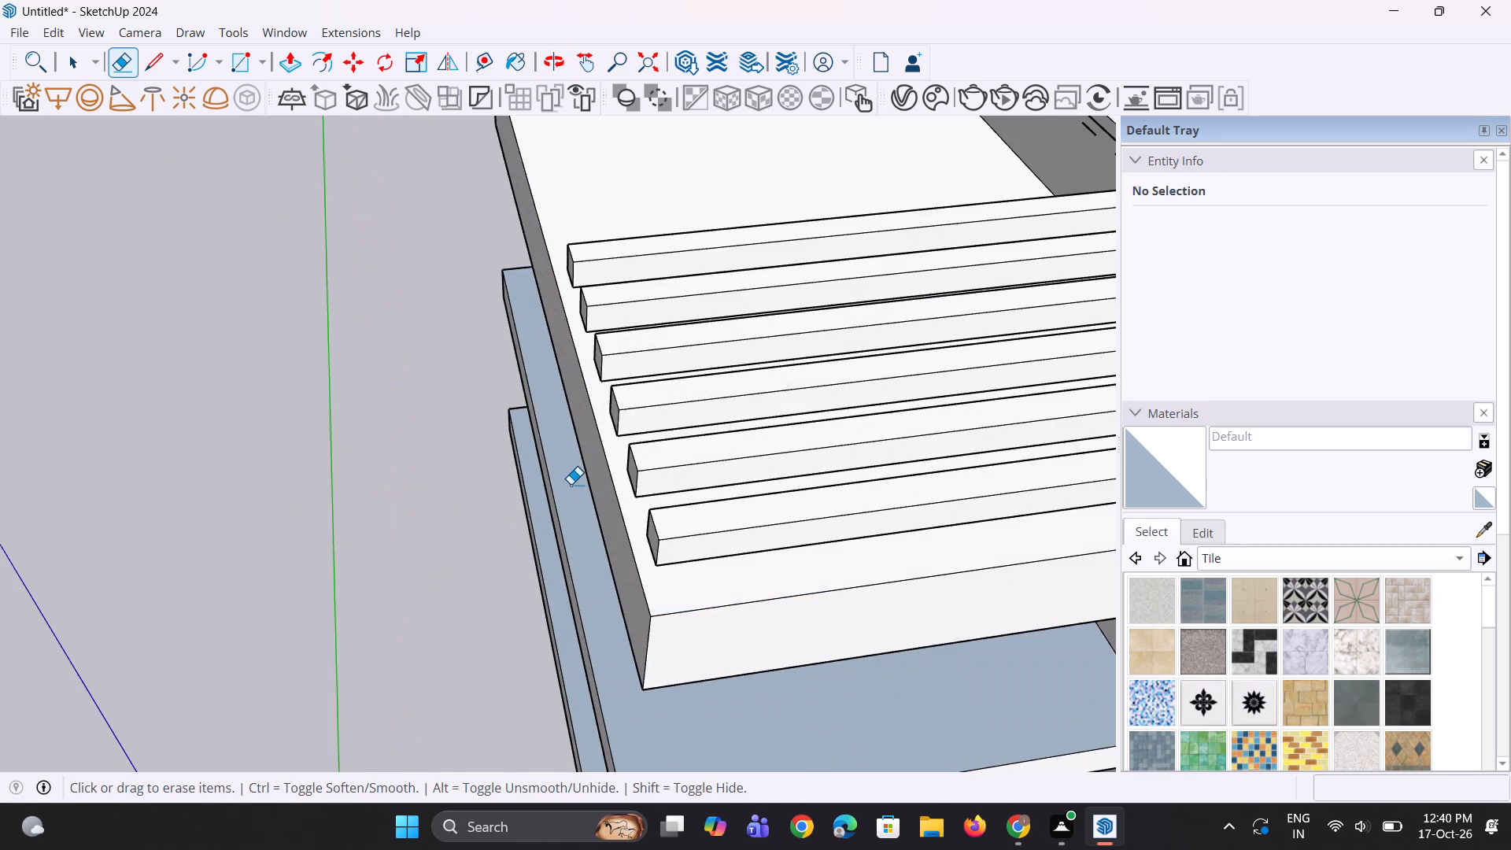
key(r)
scroll(602, 427, up, 2)
scroll(612, 279, up, 2)
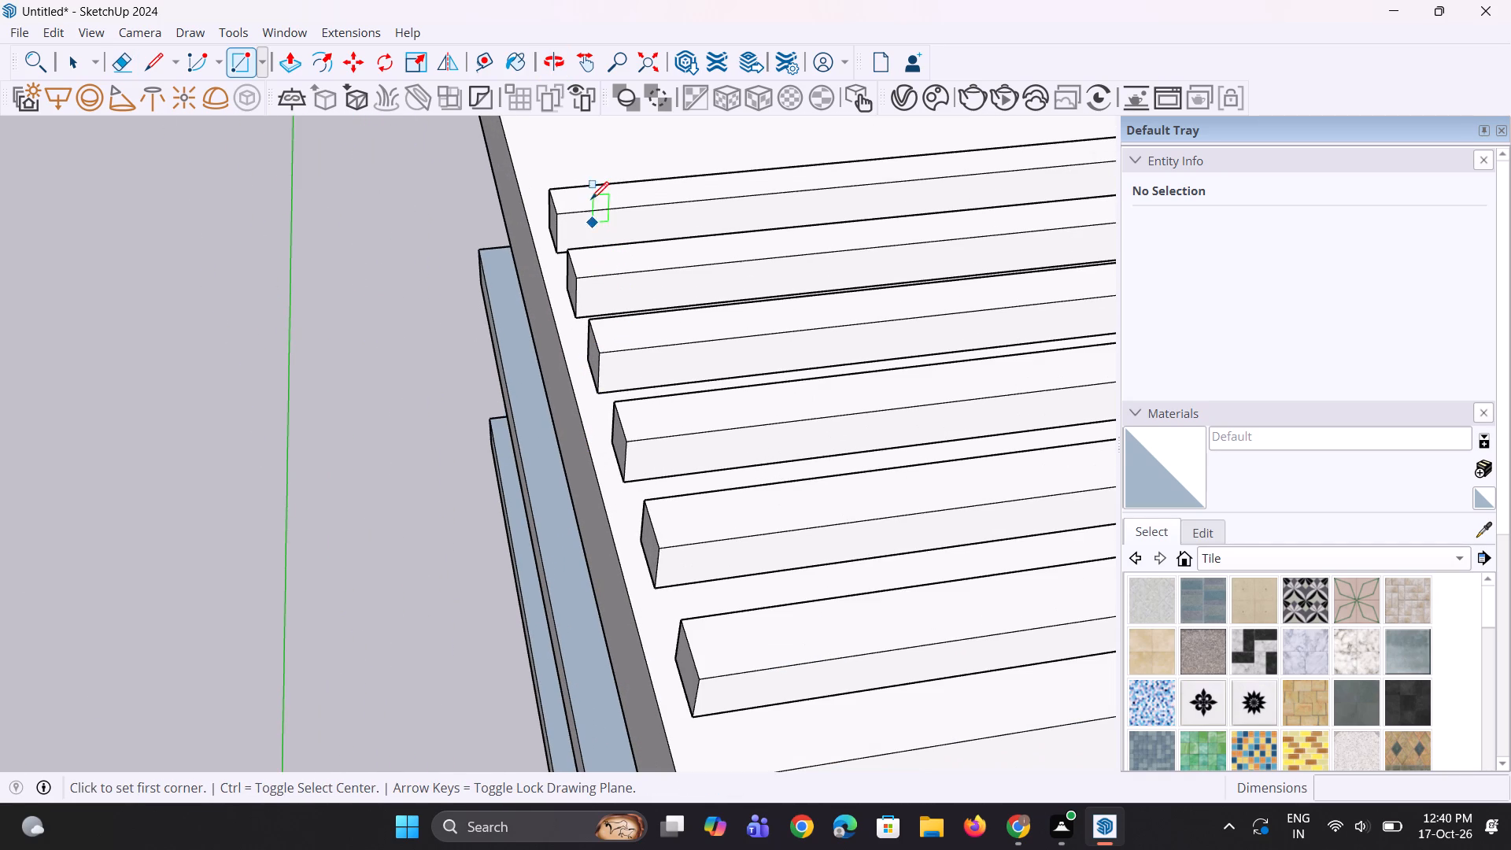
click(554, 190)
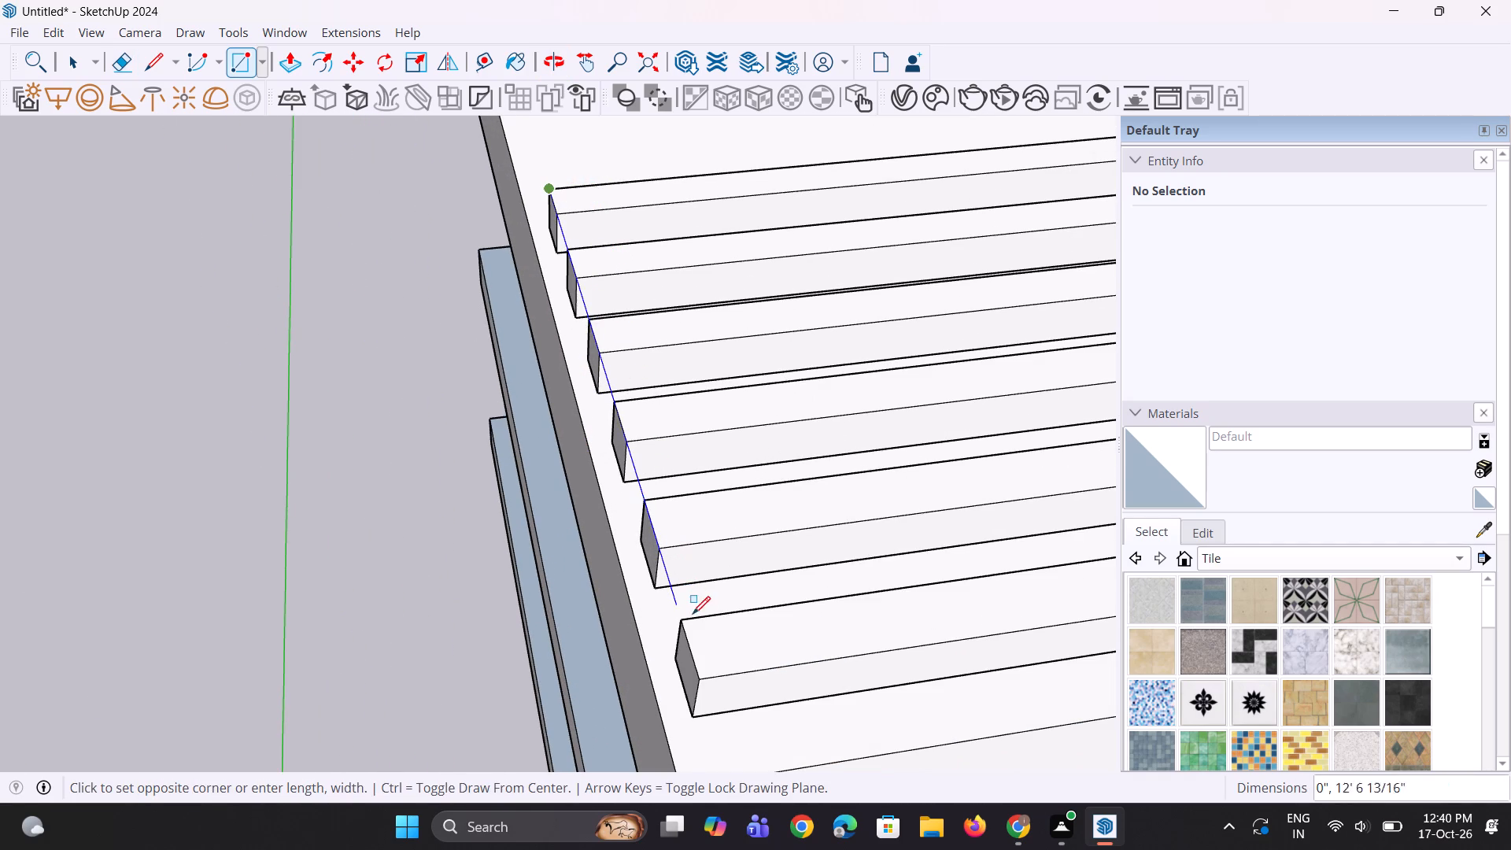
click(703, 678)
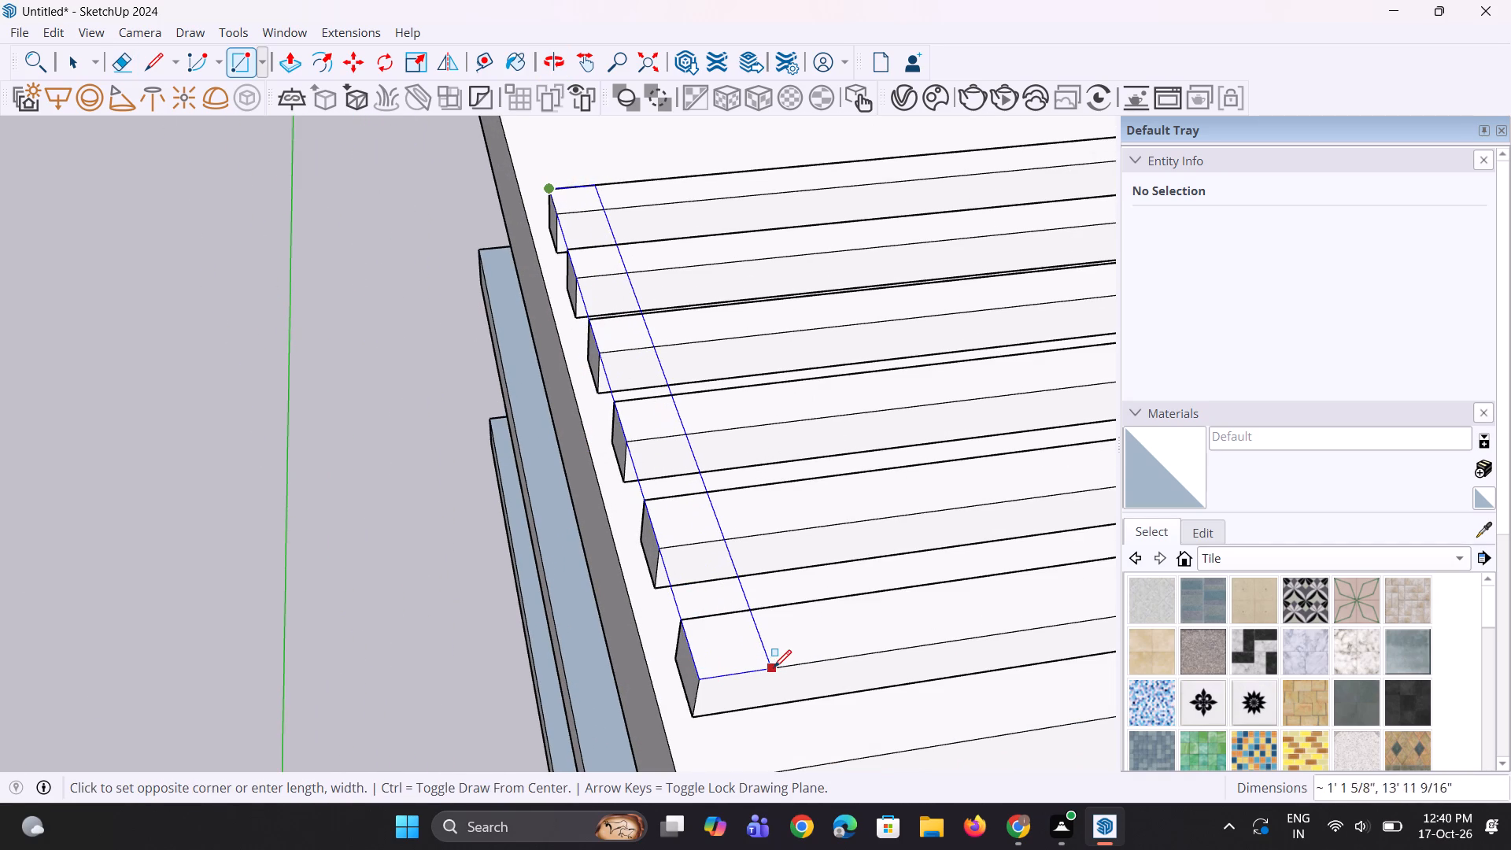
click(774, 667)
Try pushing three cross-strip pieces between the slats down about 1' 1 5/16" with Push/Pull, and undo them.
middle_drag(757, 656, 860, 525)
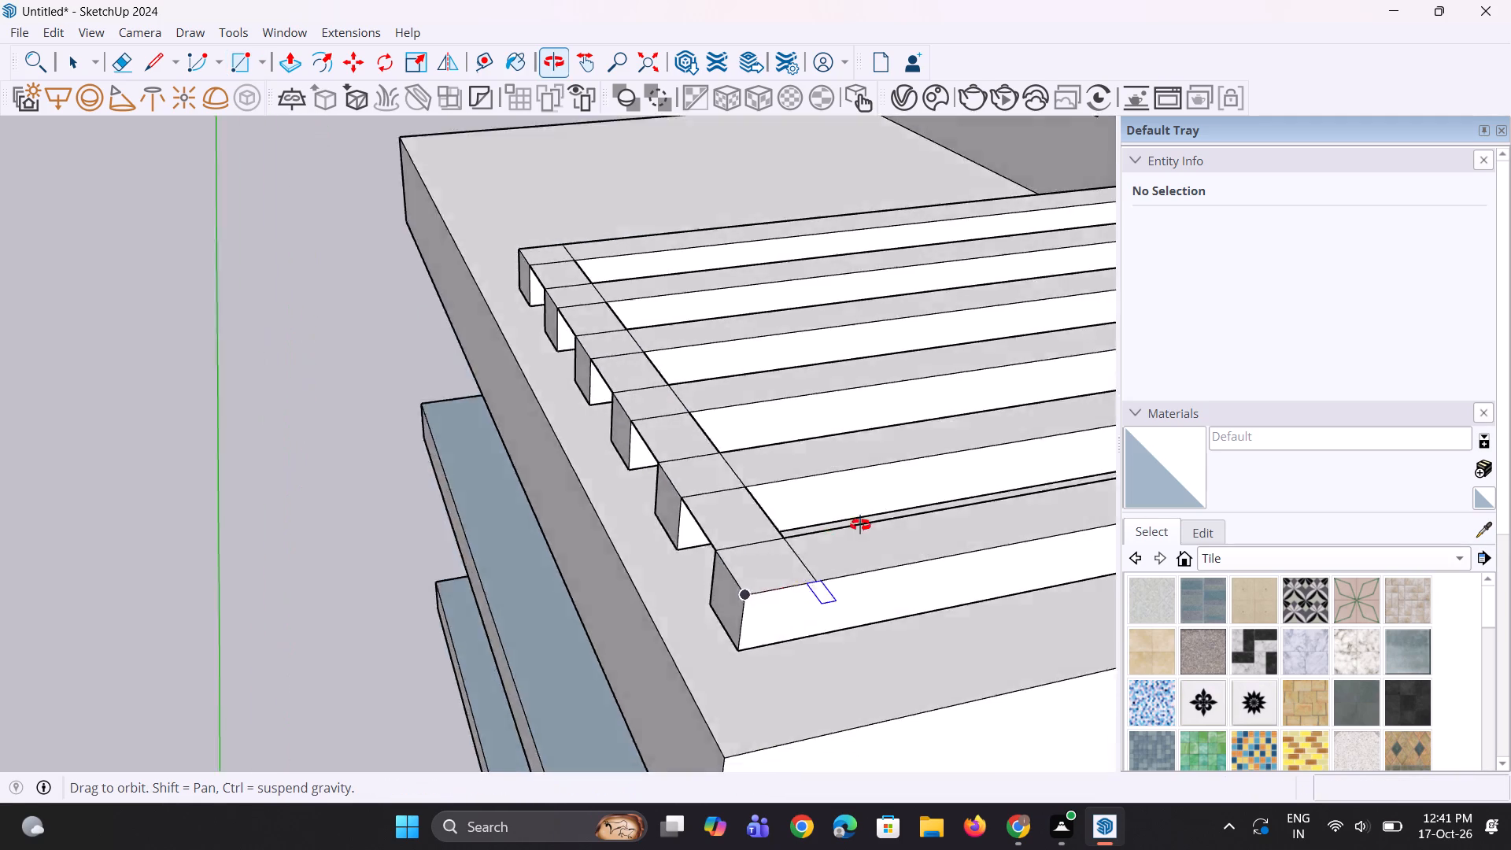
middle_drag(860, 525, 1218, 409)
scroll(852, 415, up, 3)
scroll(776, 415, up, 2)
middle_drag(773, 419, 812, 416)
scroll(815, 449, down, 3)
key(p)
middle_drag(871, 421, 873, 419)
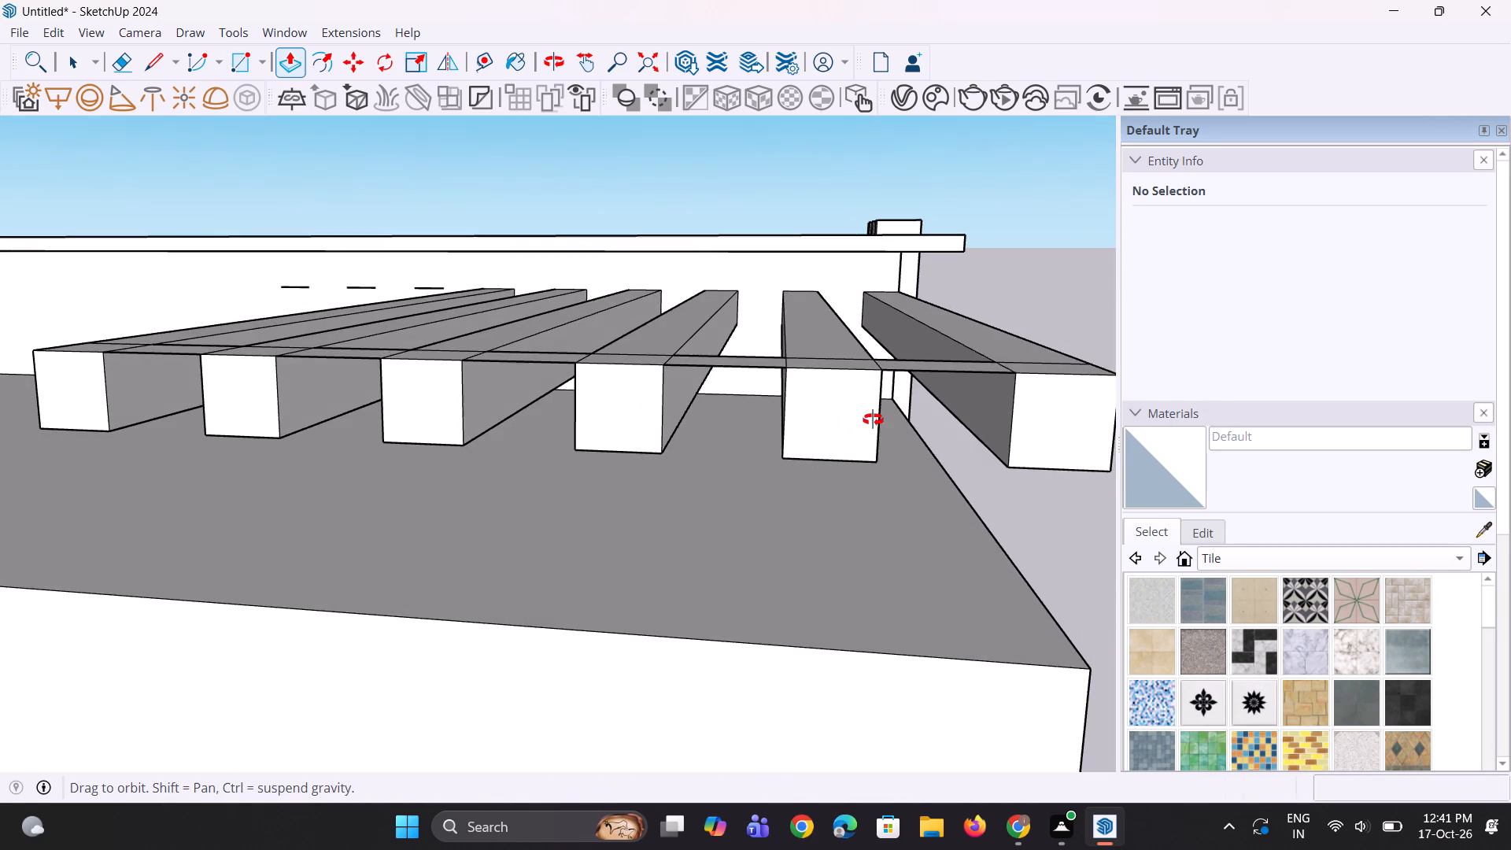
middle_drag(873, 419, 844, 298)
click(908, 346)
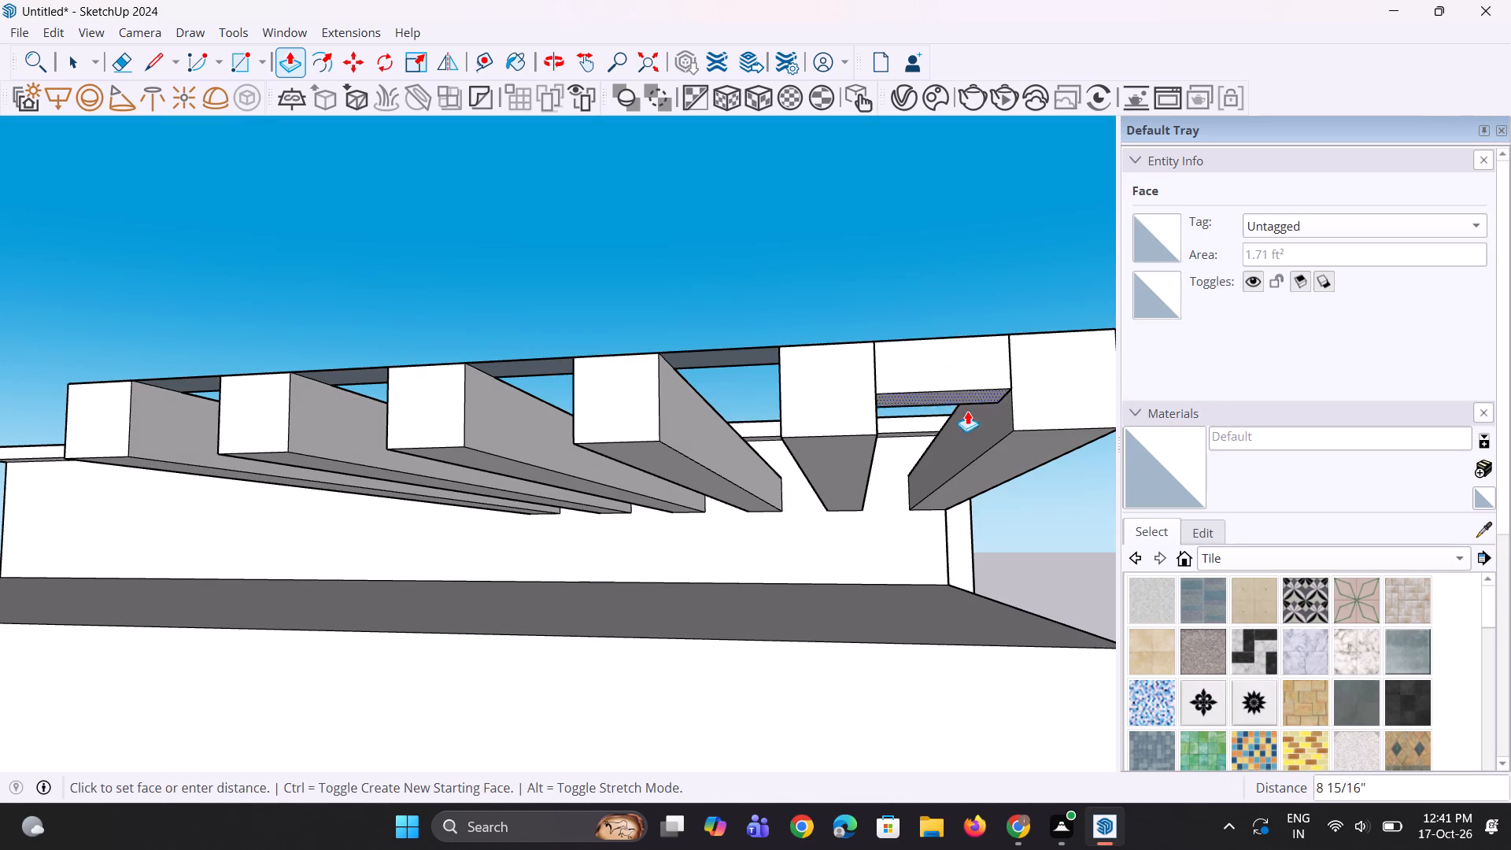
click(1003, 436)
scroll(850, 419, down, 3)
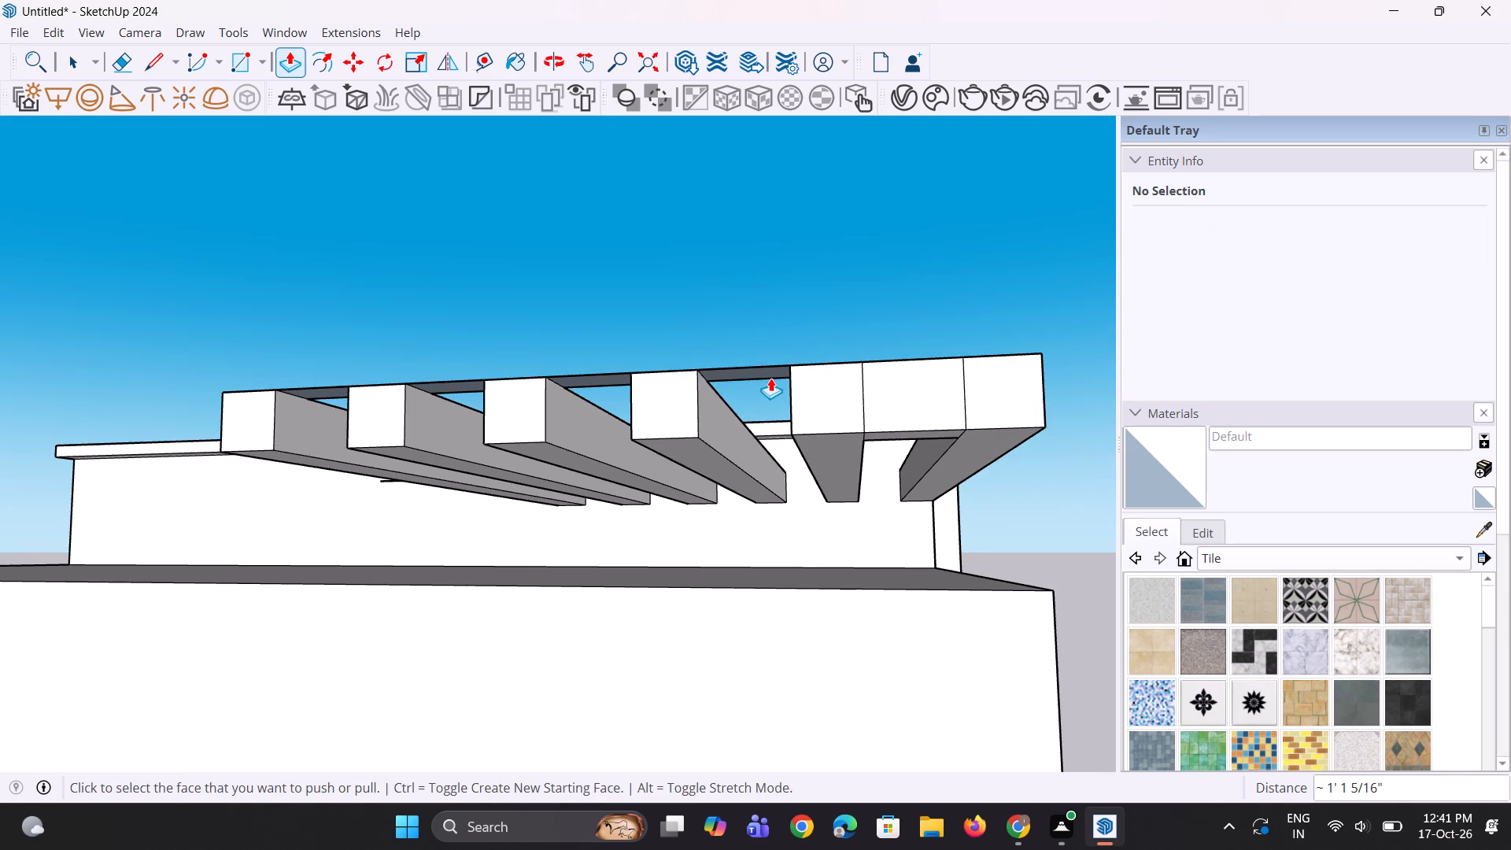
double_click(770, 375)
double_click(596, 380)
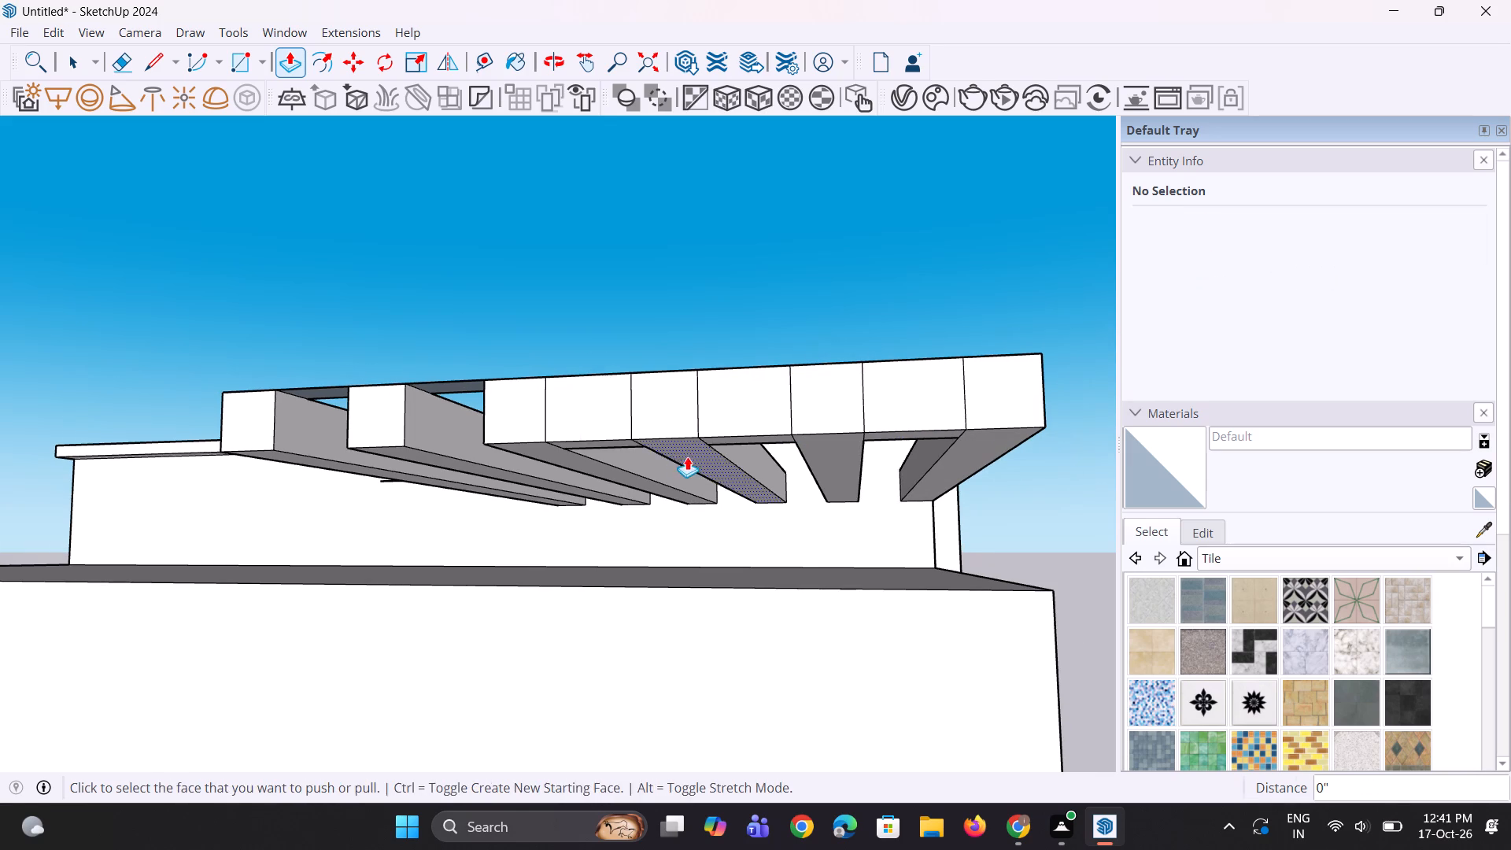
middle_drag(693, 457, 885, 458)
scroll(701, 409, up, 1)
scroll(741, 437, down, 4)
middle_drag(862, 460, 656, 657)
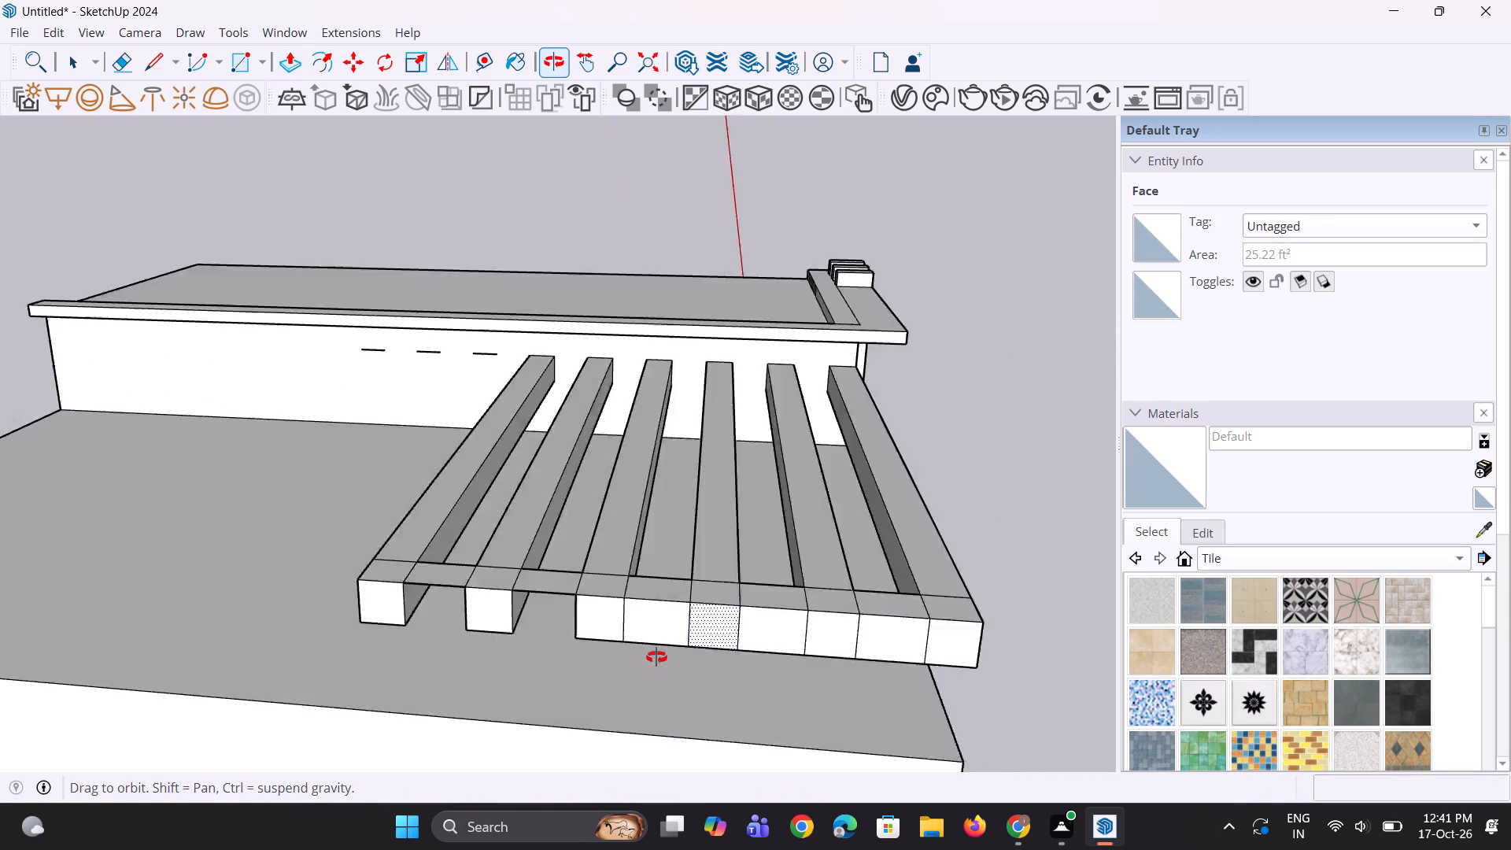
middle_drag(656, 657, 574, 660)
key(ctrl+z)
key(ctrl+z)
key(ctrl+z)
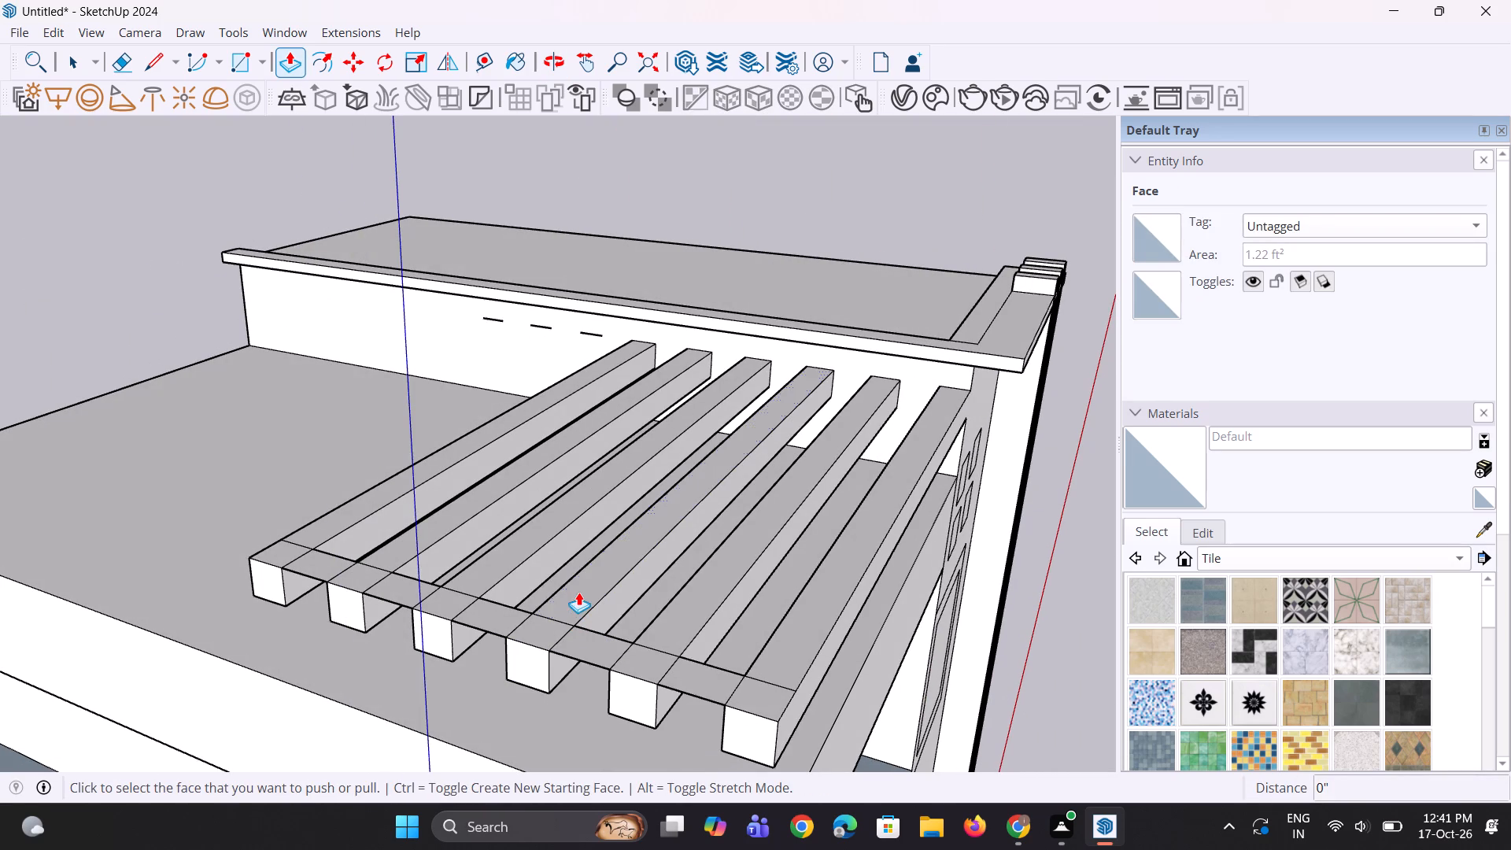
Push/Pull the undersides of all six pergola slats upward by the same distance to make the slats thinner.
click(700, 674)
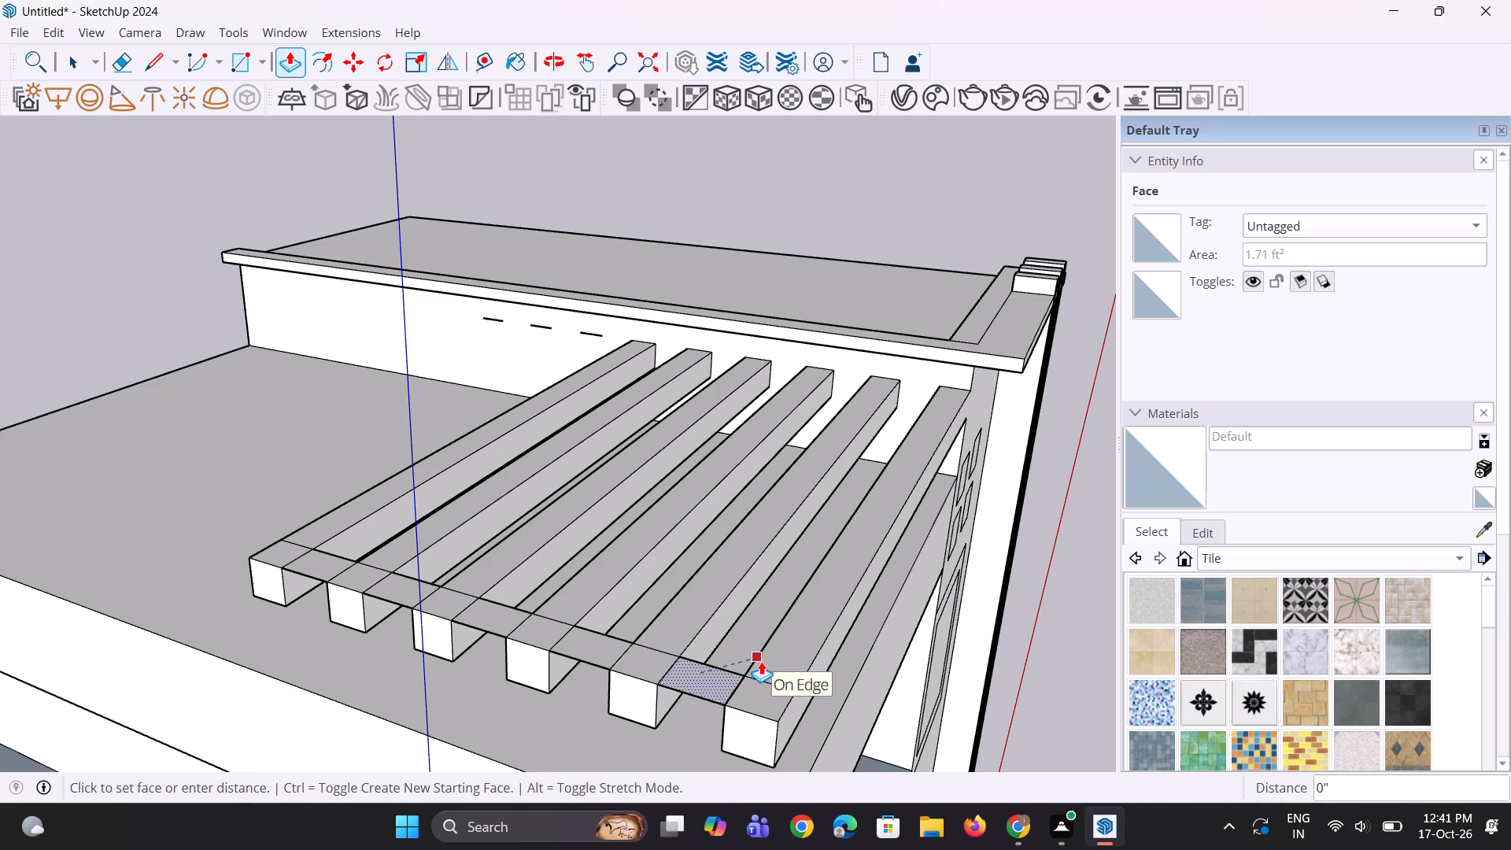
key(Escape)
middle_drag(757, 715, 826, 522)
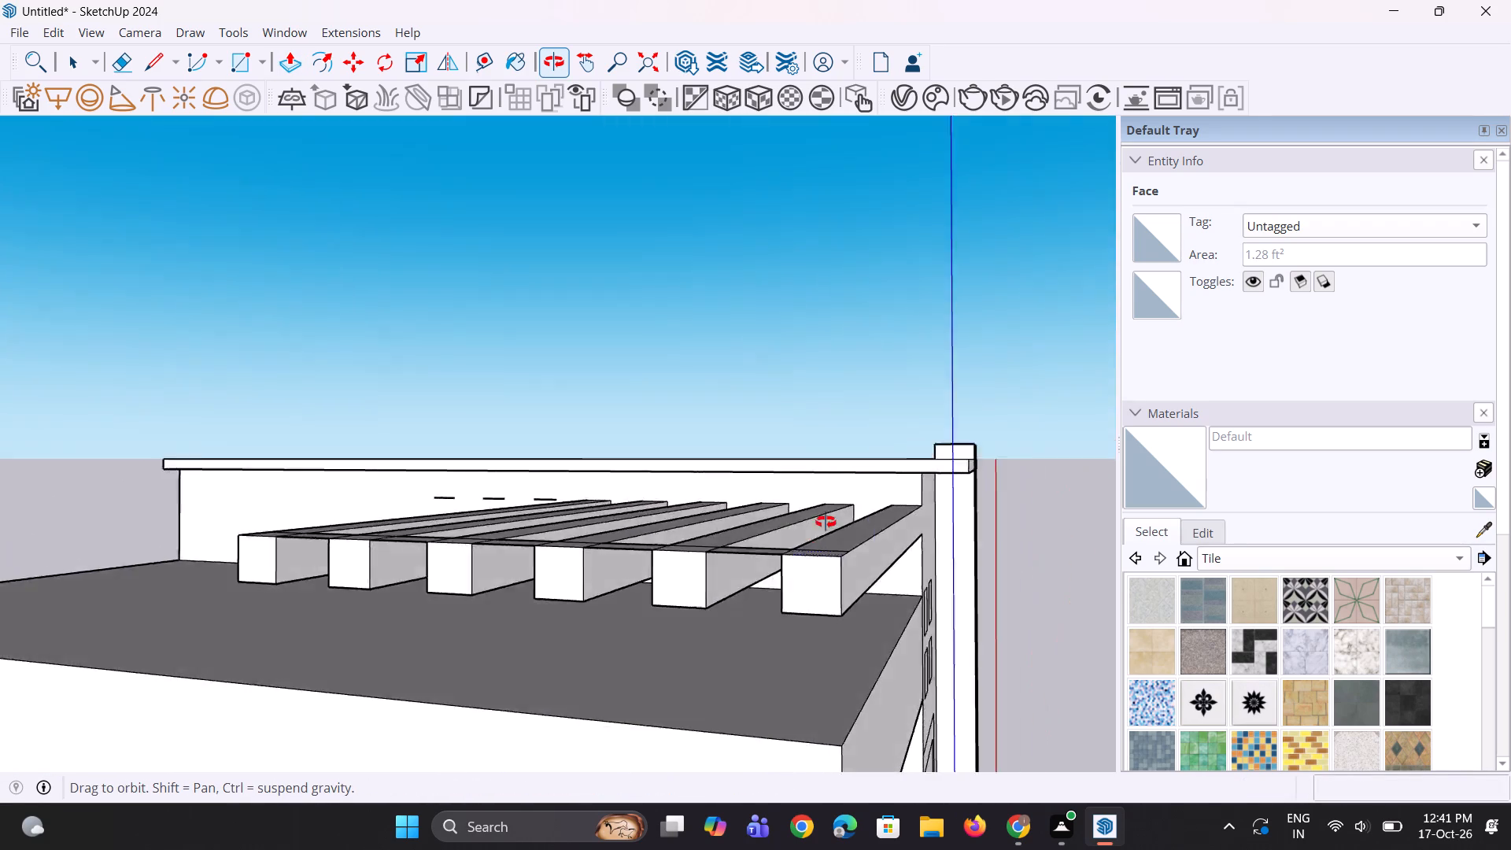
middle_drag(826, 522, 927, 416)
click(913, 503)
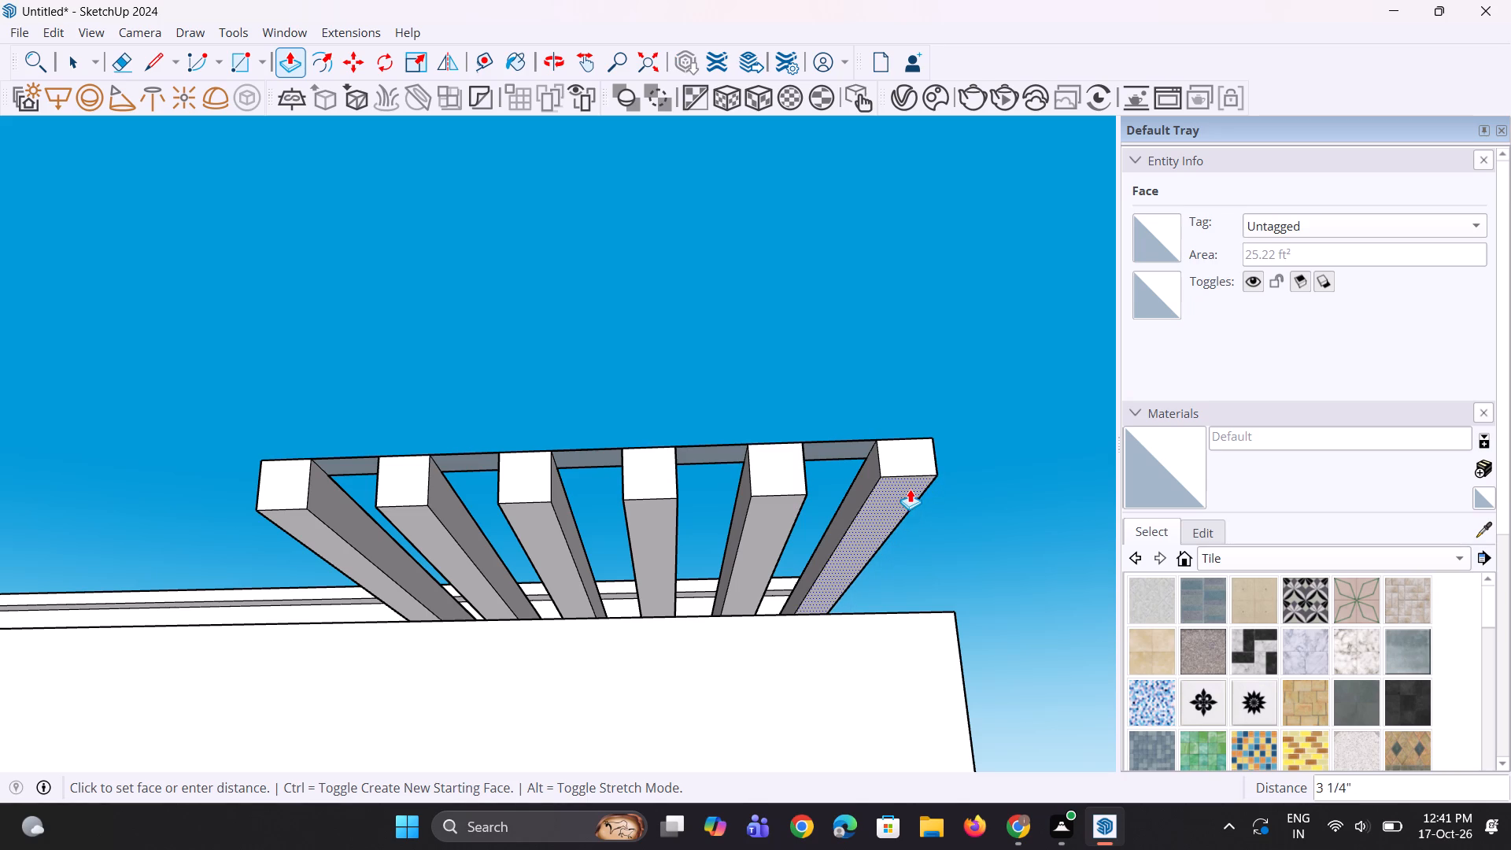
click(908, 484)
double_click(763, 516)
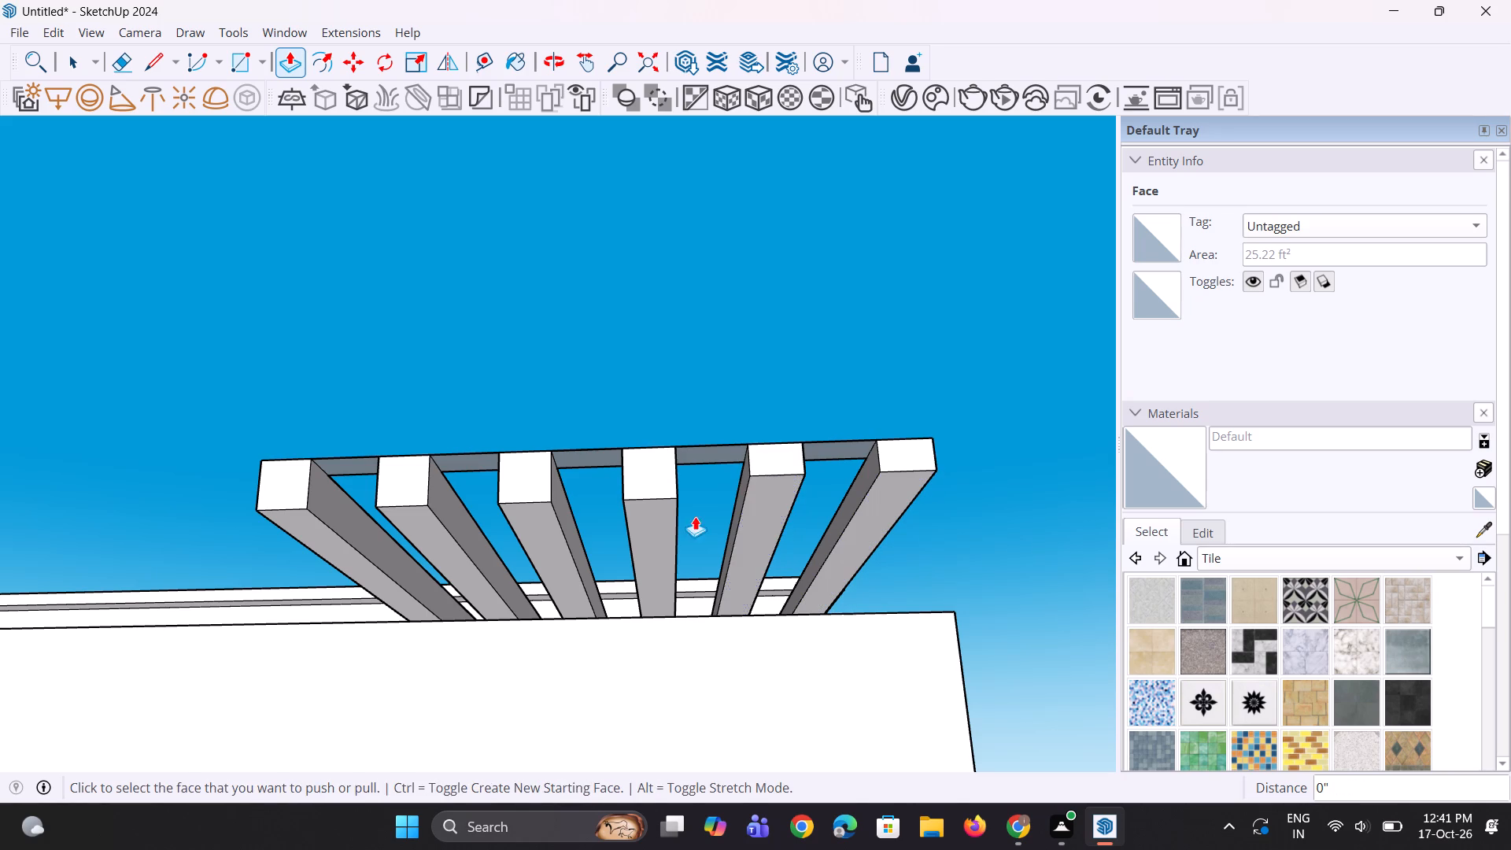
double_click(664, 515)
double_click(552, 524)
scroll(777, 511, down, 5)
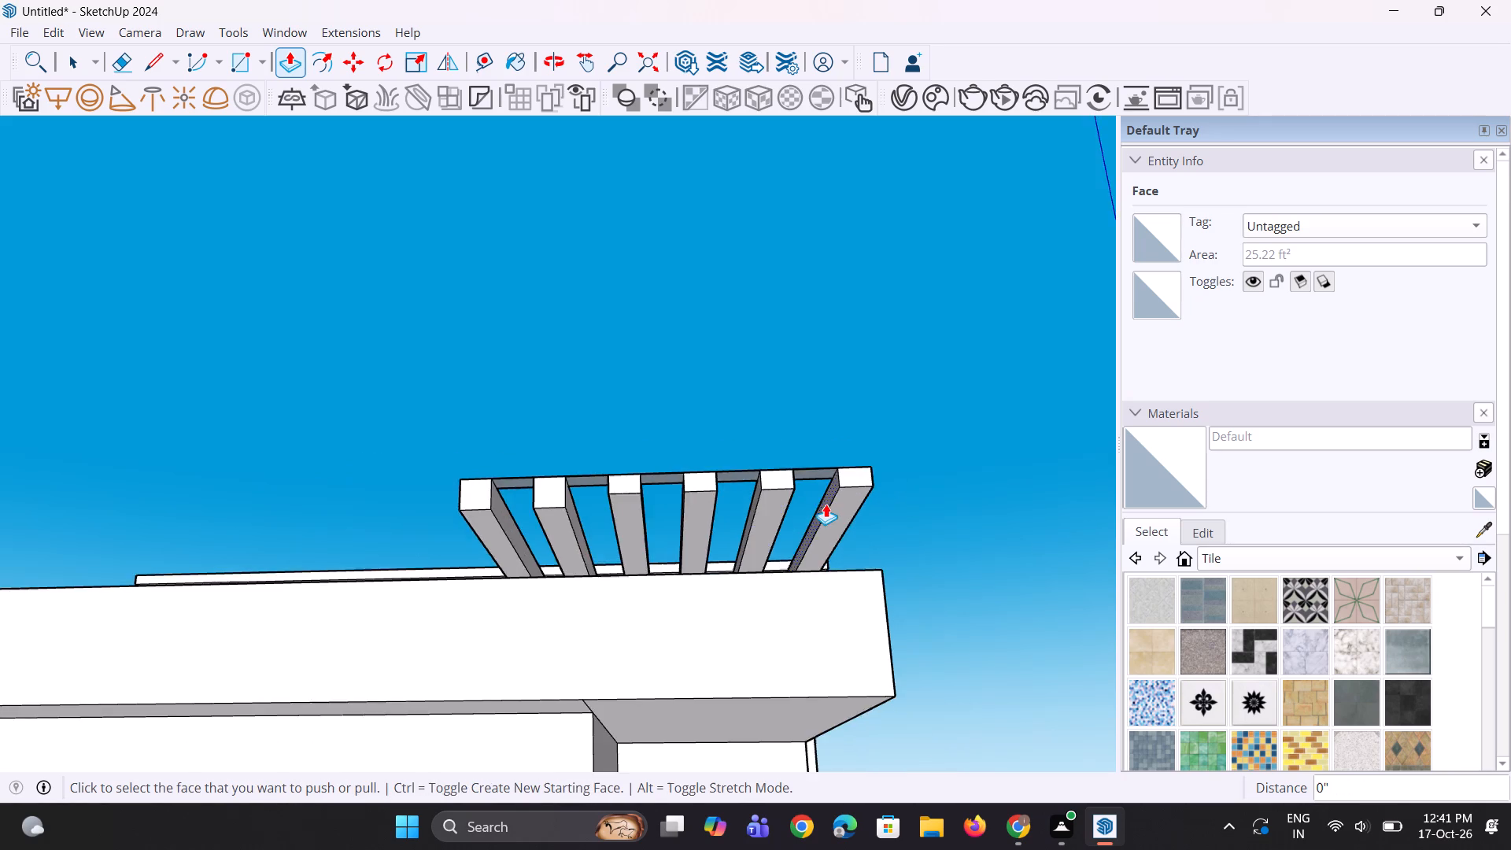
scroll(826, 504, down, 5)
middle_drag(634, 511, 683, 598)
scroll(728, 559, up, 9)
middle_drag(666, 572, 664, 571)
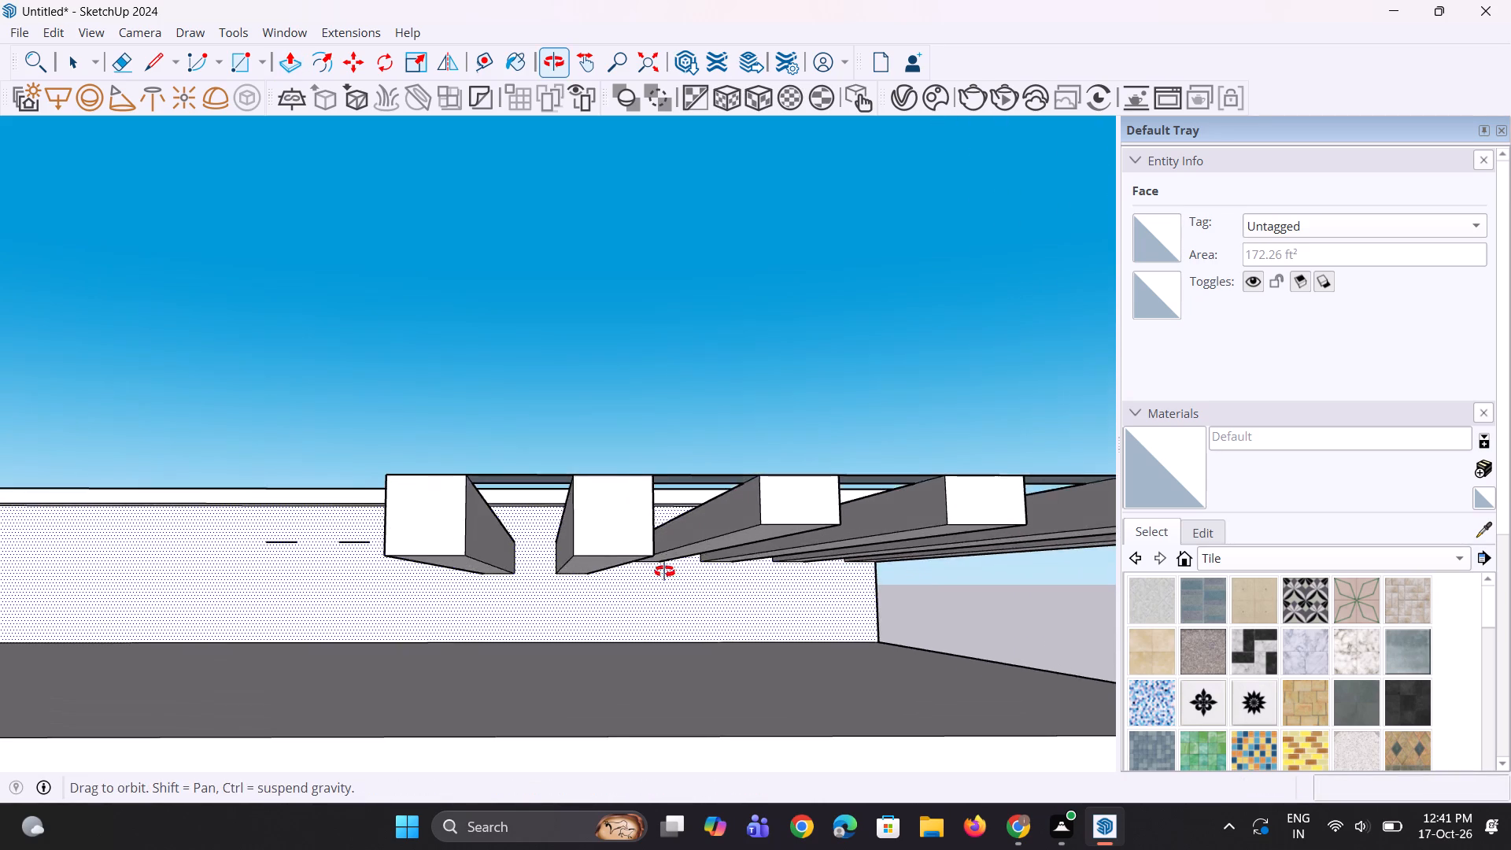
middle_drag(664, 571, 656, 540)
double_click(583, 479)
scroll(755, 550, down, 5)
scroll(545, 524, up, 3)
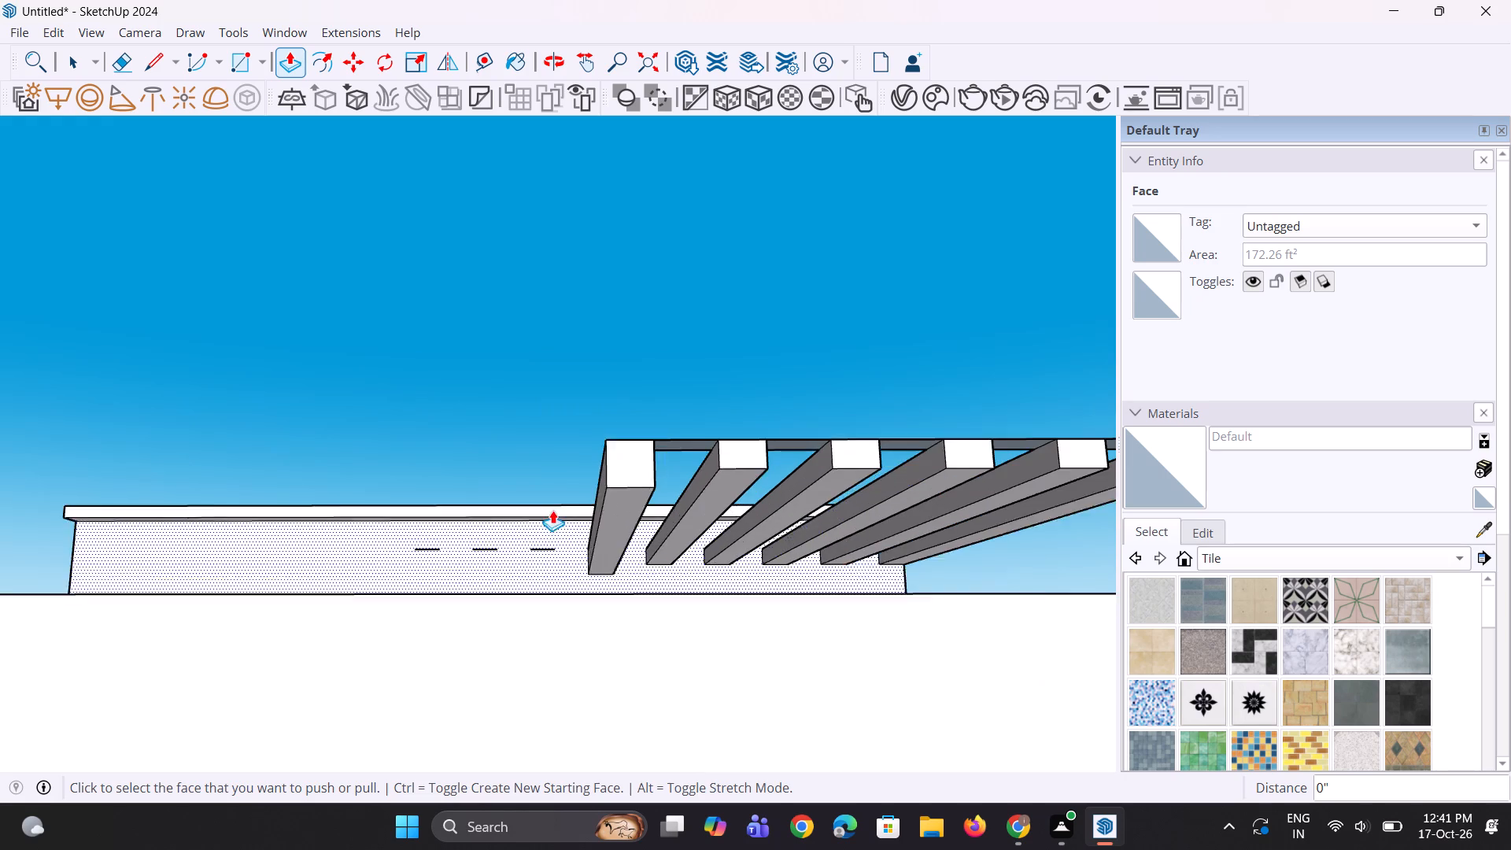
double_click(625, 494)
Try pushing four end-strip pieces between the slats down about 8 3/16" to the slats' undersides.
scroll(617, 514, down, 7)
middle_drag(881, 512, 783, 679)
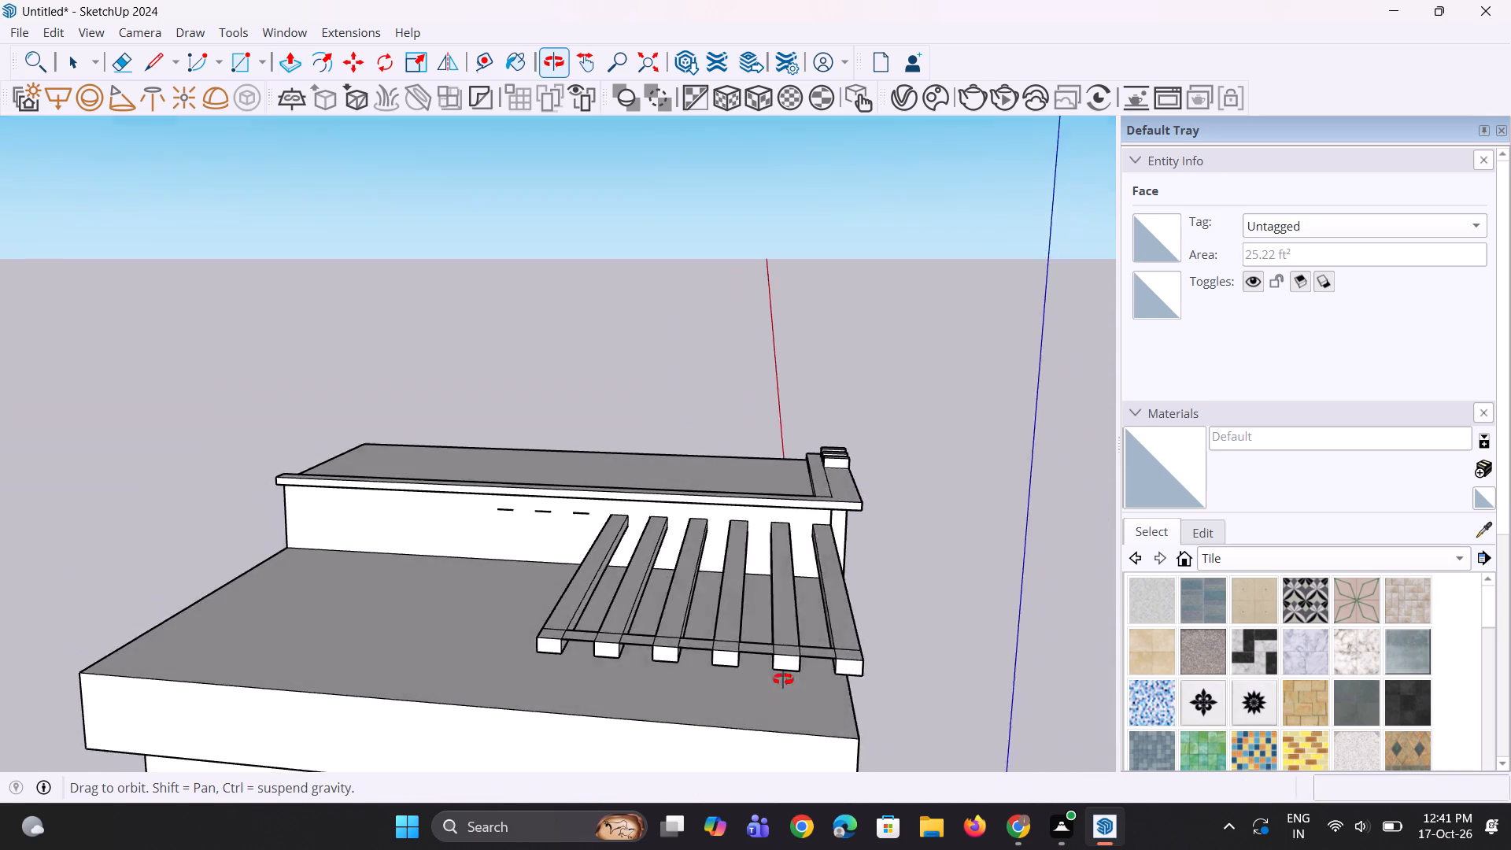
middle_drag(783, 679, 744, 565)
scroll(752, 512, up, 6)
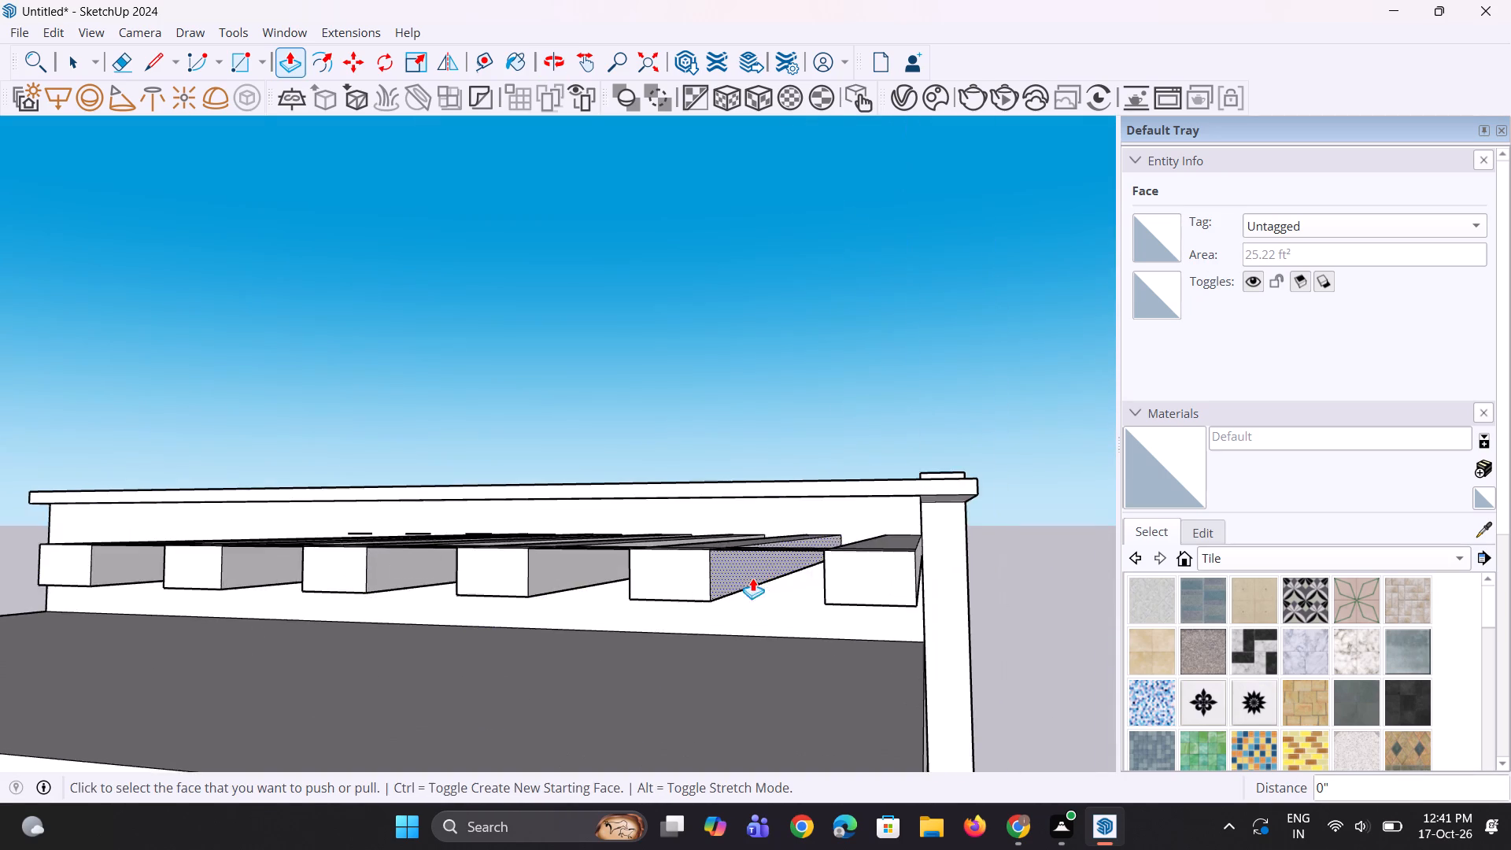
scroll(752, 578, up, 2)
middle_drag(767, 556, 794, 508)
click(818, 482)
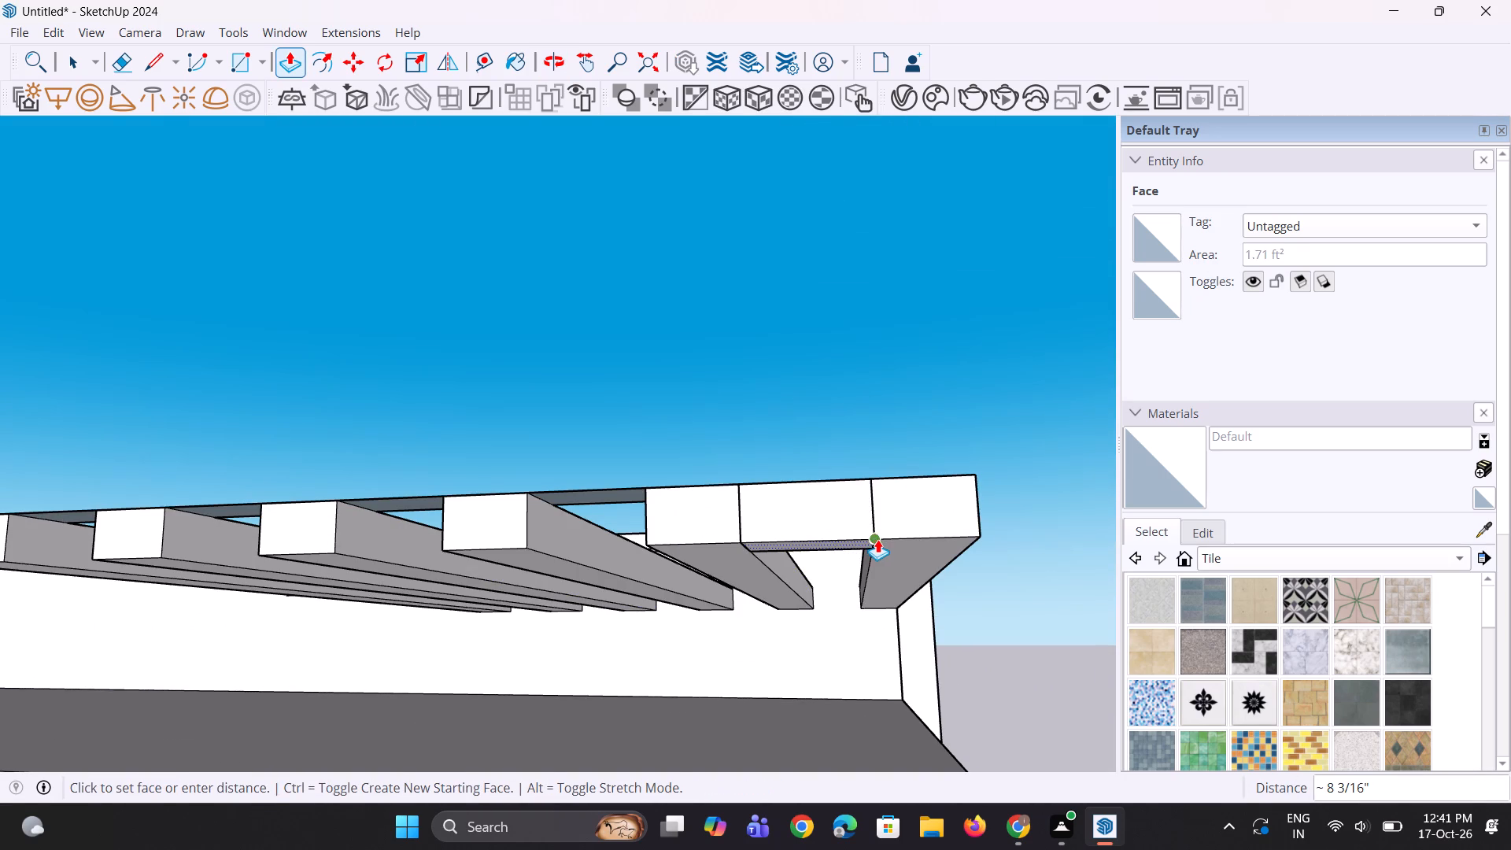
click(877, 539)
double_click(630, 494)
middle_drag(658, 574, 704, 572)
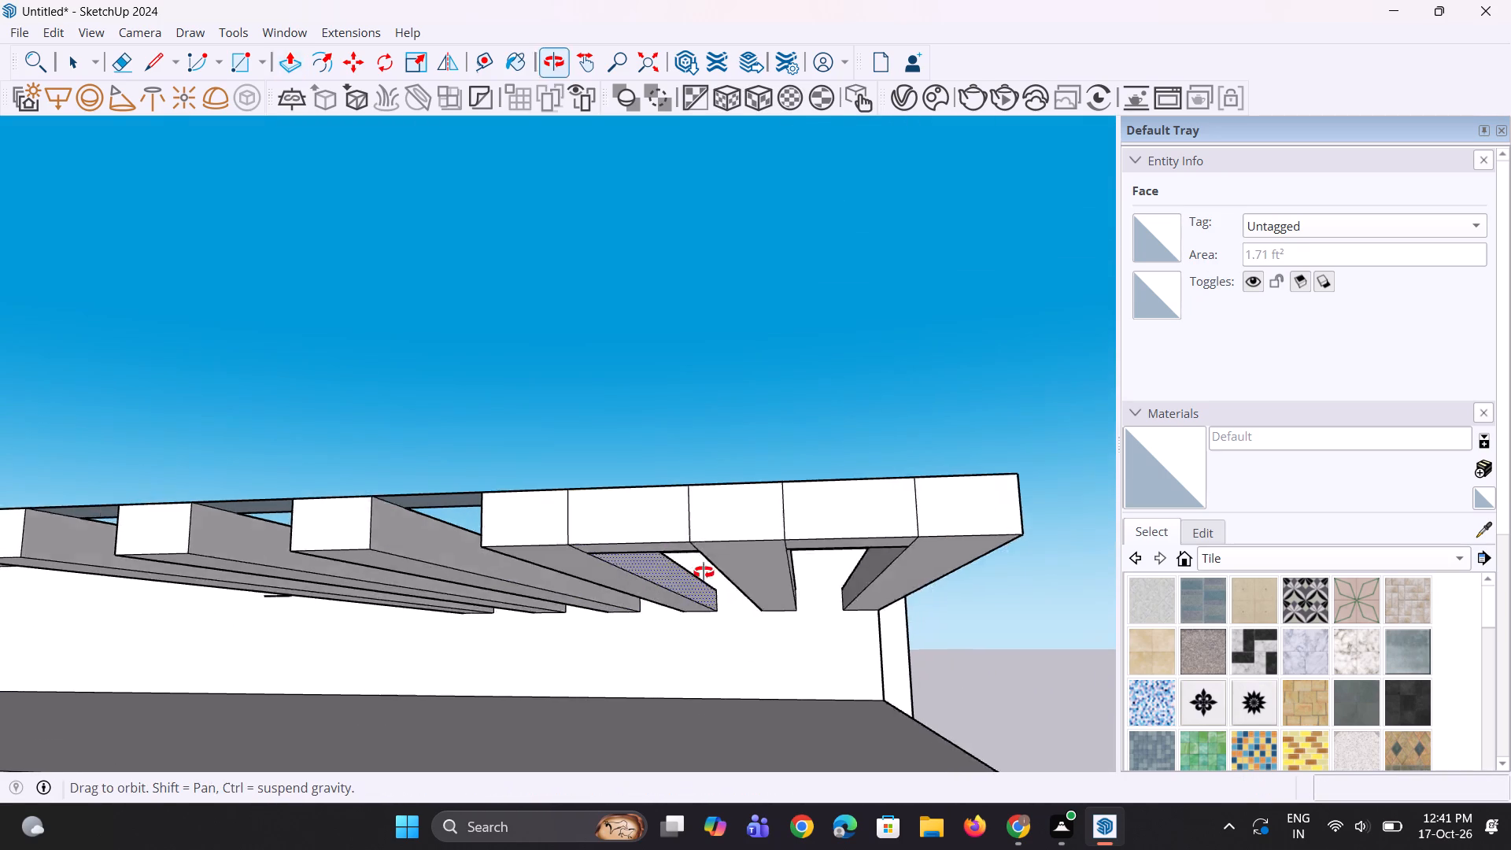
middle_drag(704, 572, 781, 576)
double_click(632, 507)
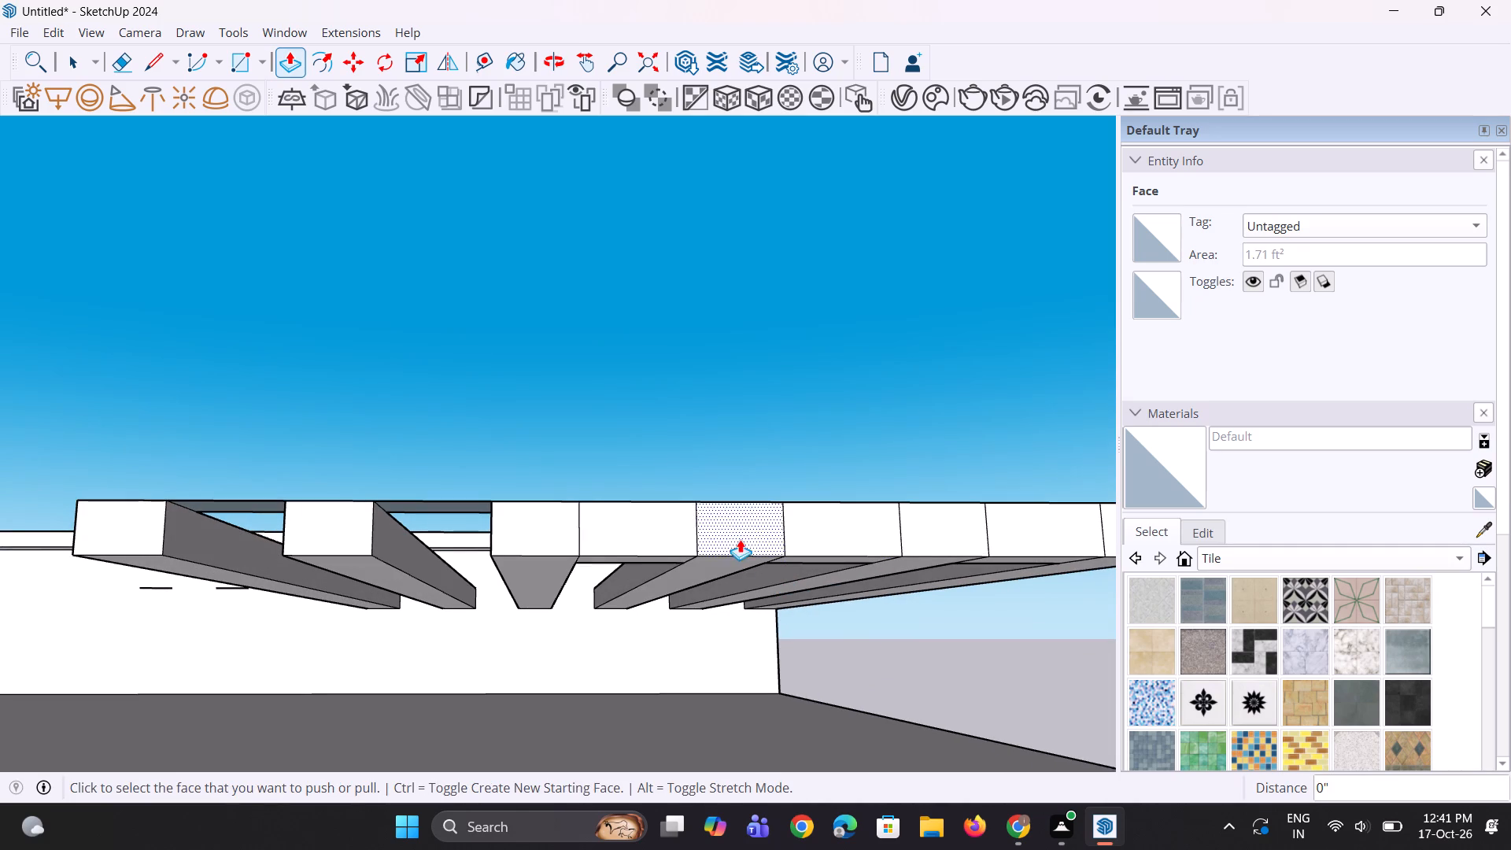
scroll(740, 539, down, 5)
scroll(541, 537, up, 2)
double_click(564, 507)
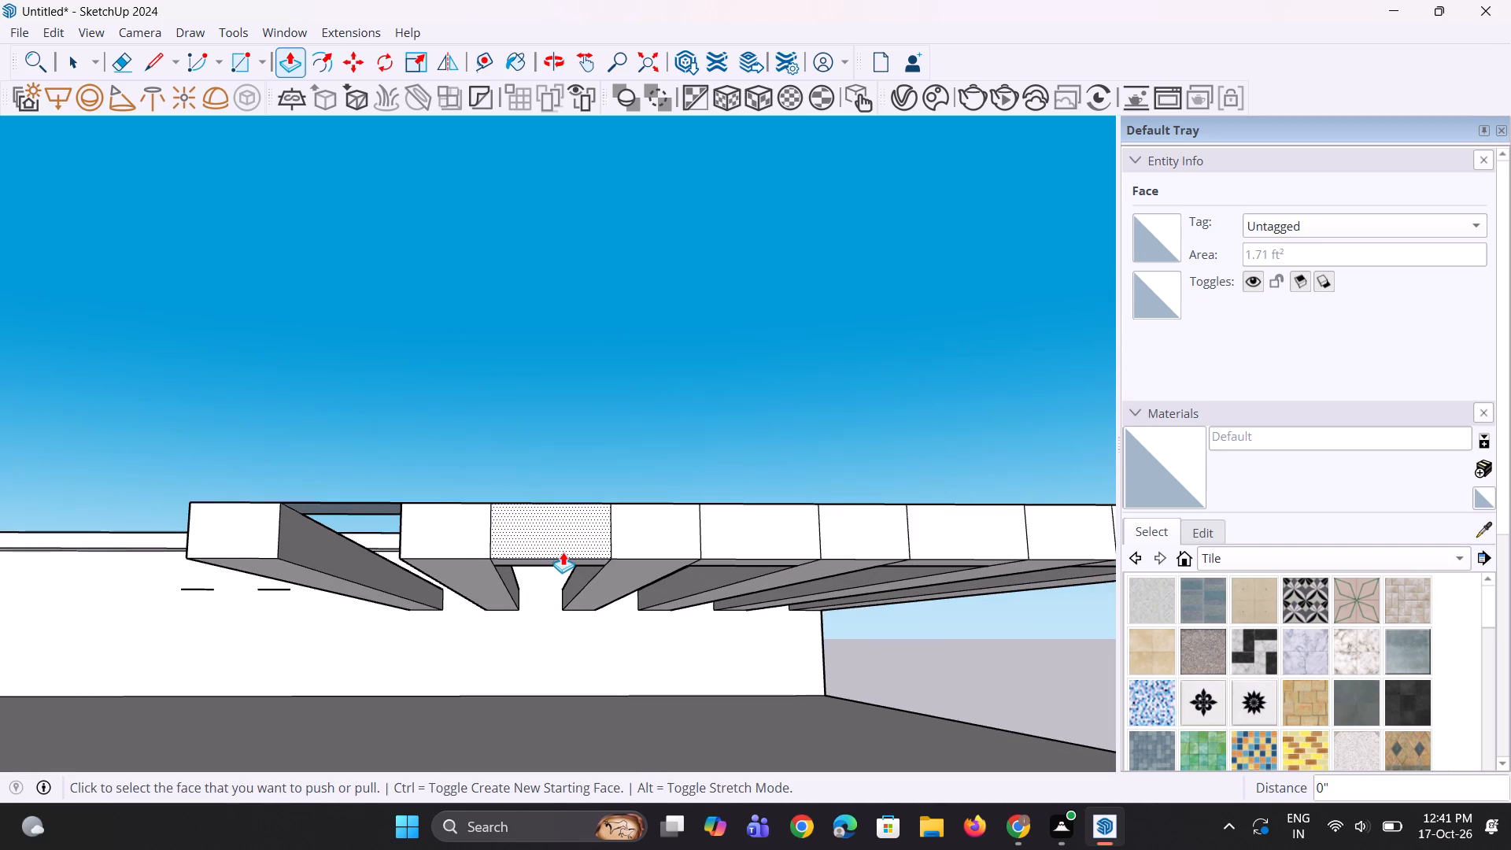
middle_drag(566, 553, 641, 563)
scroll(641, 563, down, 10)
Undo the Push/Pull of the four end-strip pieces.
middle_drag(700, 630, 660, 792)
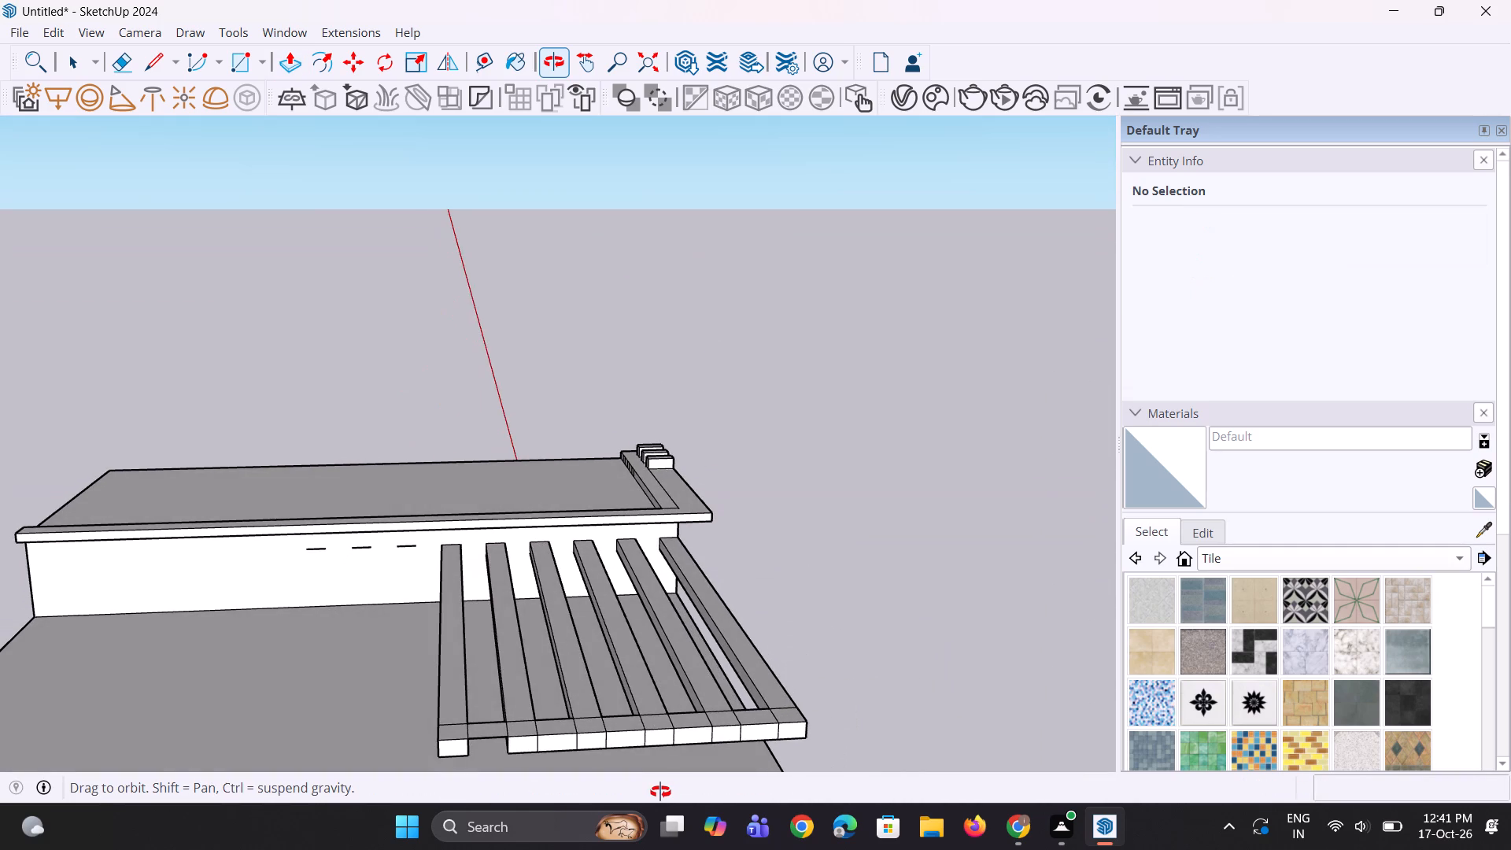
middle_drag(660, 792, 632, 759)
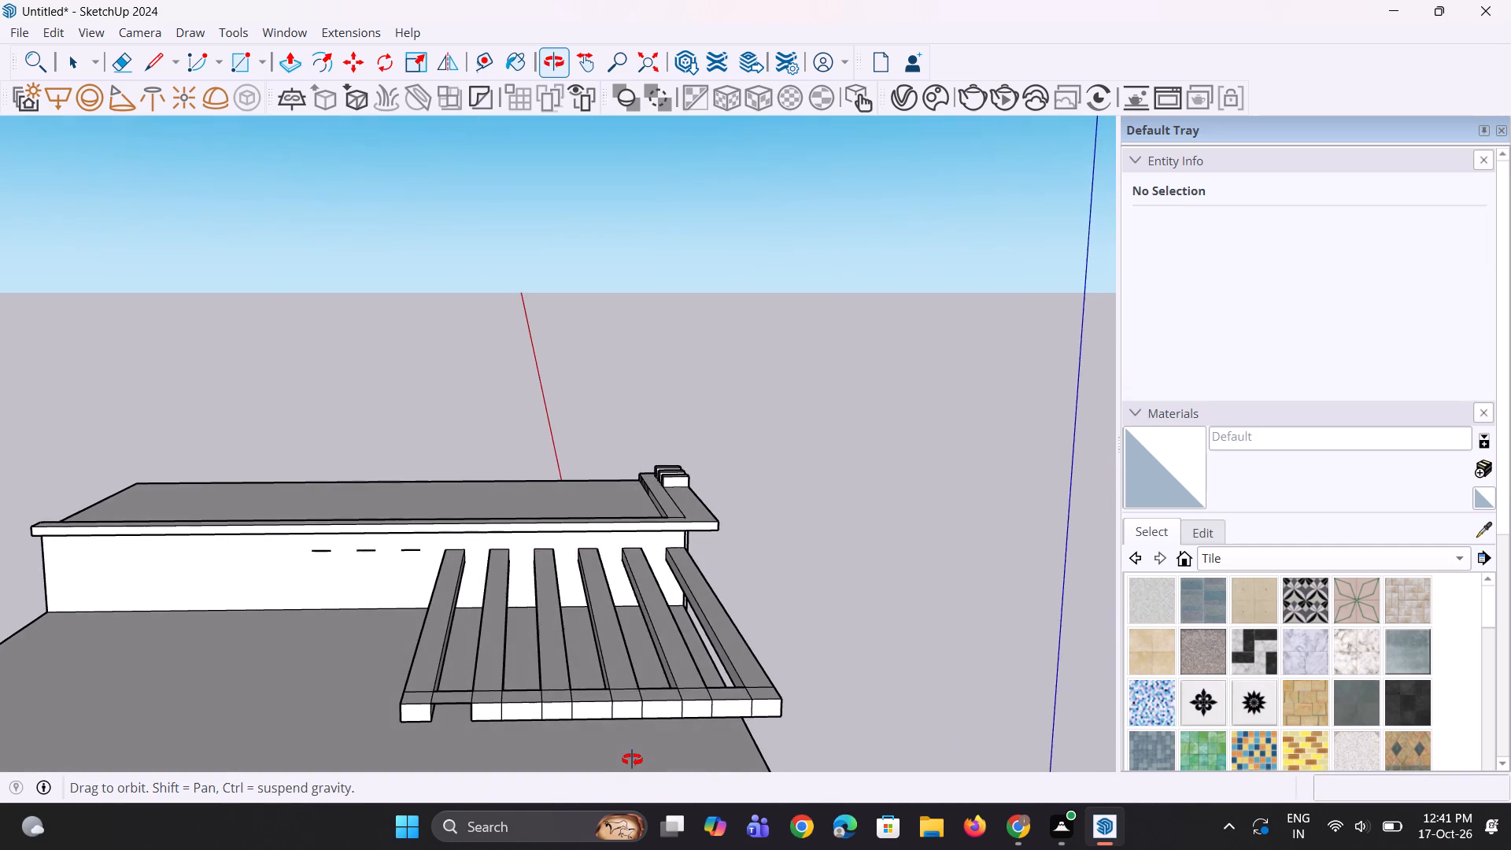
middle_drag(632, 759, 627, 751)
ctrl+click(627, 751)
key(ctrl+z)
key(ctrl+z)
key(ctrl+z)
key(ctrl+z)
Select all eleven faces of the cross strip at the slats' free ends and copy them about 3' 4 9/16" along the slats toward the bay wall.
scroll(757, 613, down, 10)
middle_drag(753, 619, 593, 797)
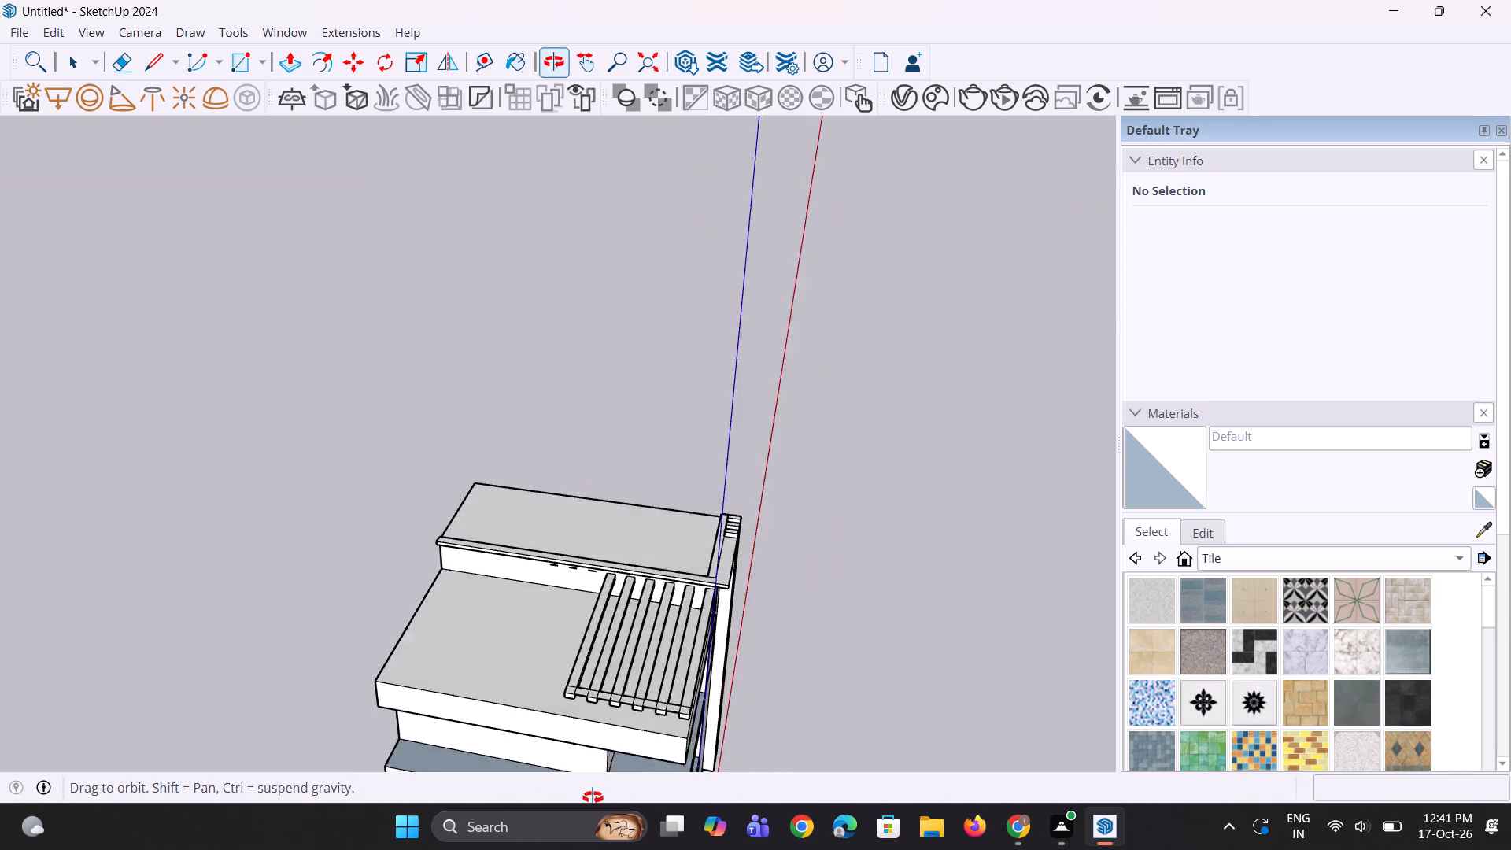
middle_drag(593, 797, 530, 747)
key(space)
scroll(682, 491, down, 4)
middle_drag(711, 560, 613, 652)
scroll(534, 672, up, 9)
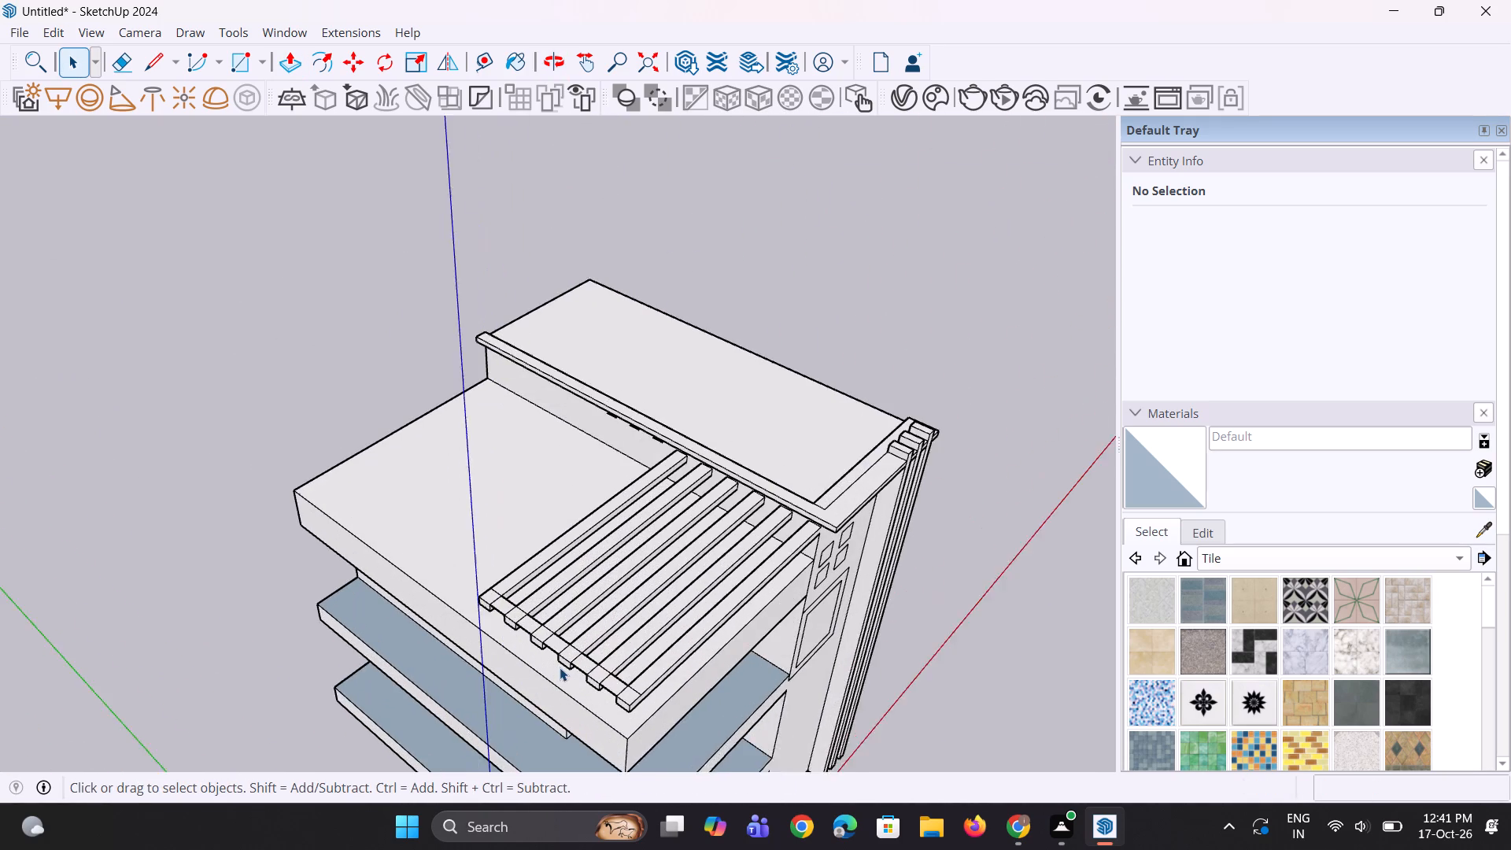
click(582, 658)
scroll(584, 660, up, 6)
click(585, 662)
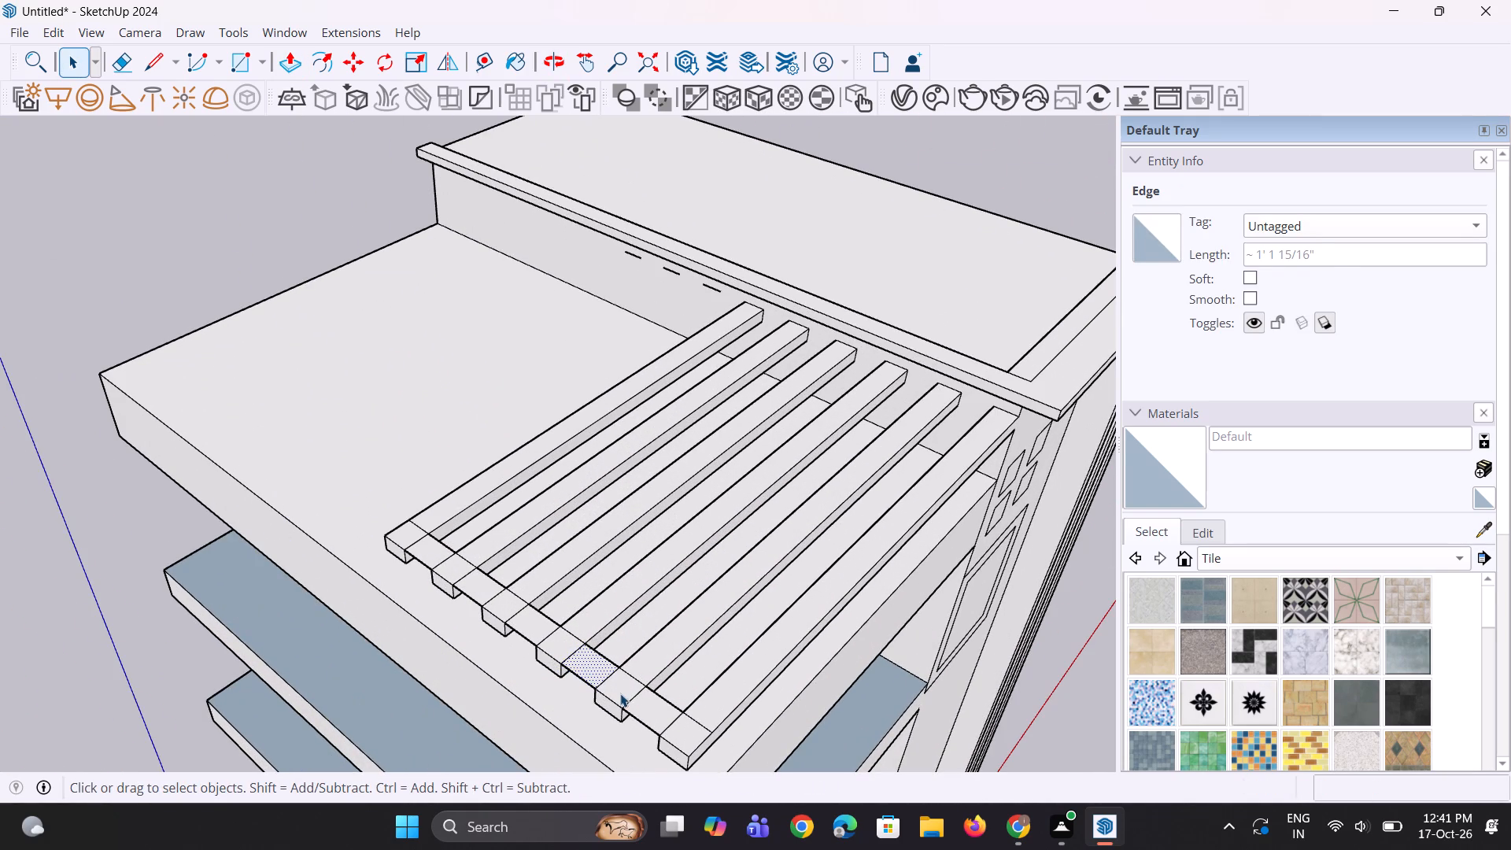
ctrl+click(621, 693)
ctrl+click(641, 714)
ctrl+click(679, 729)
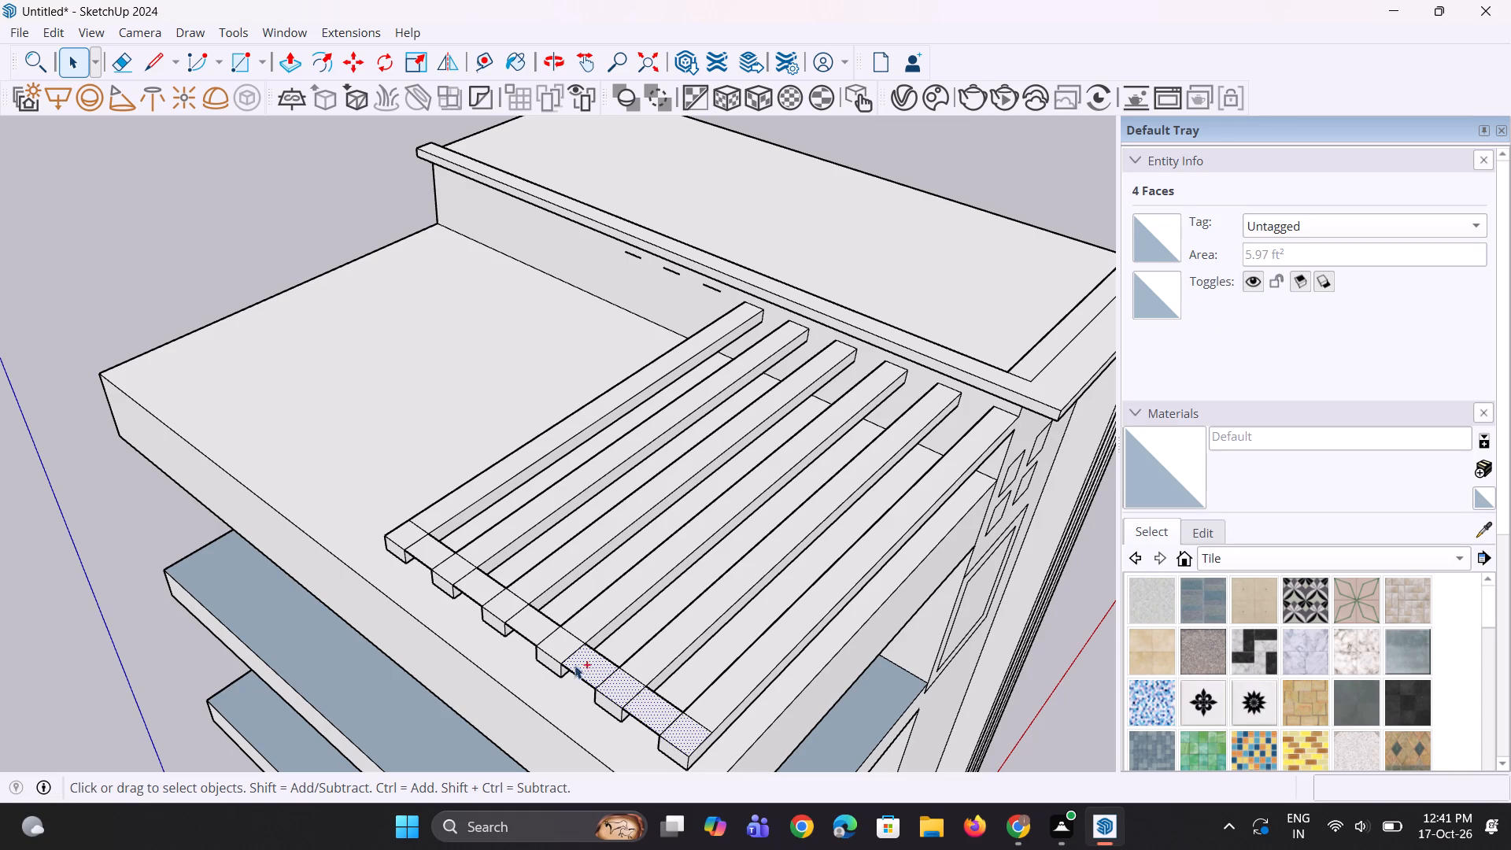
ctrl+click(560, 642)
scroll(700, 583, down, 5)
scroll(568, 595, up, 9)
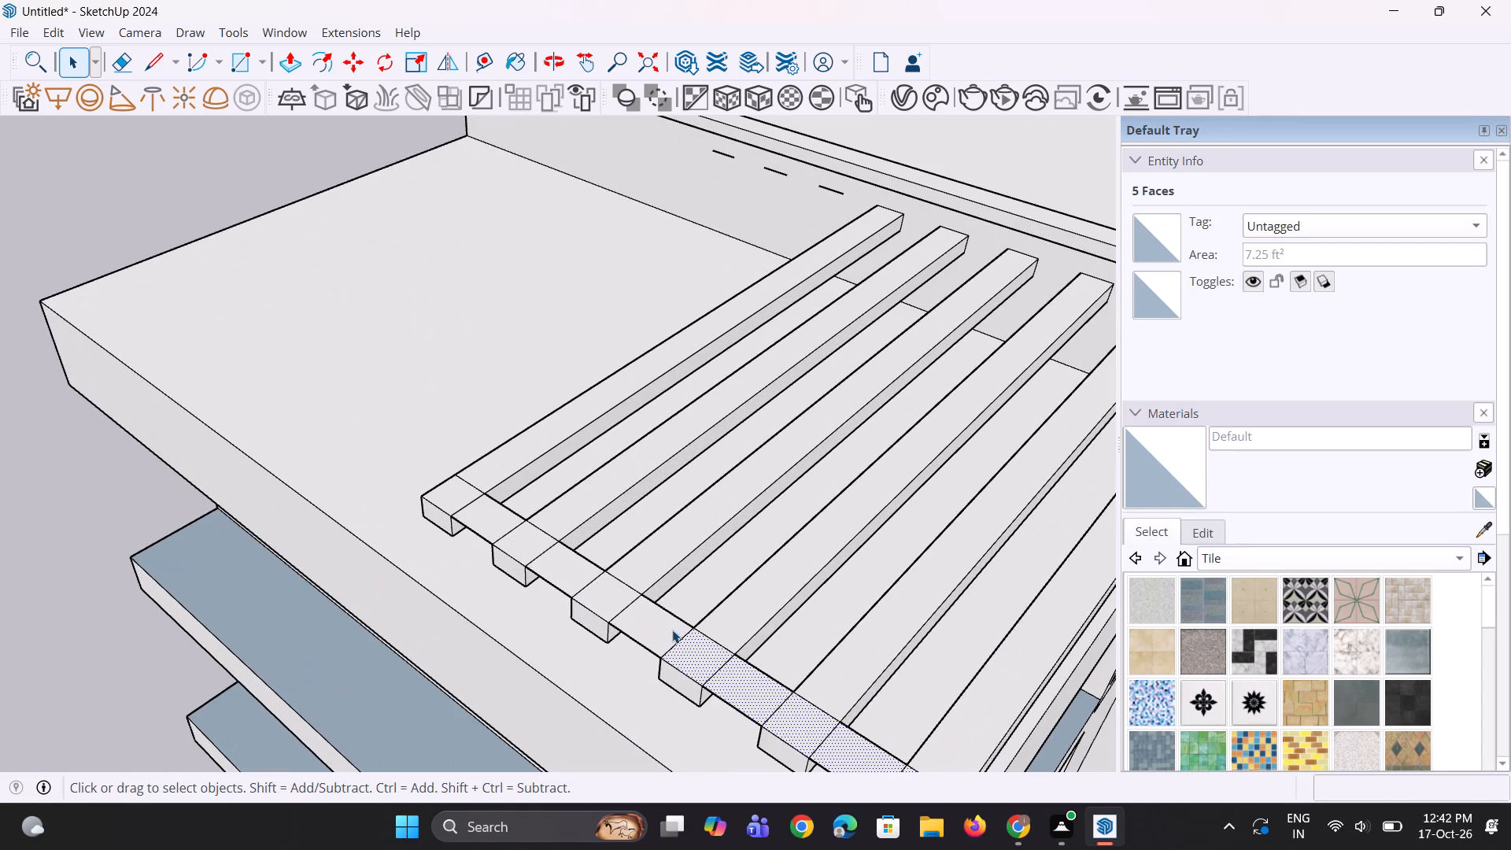
ctrl+click(663, 632)
ctrl+click(611, 597)
ctrl+click(574, 571)
scroll(626, 592, down, 5)
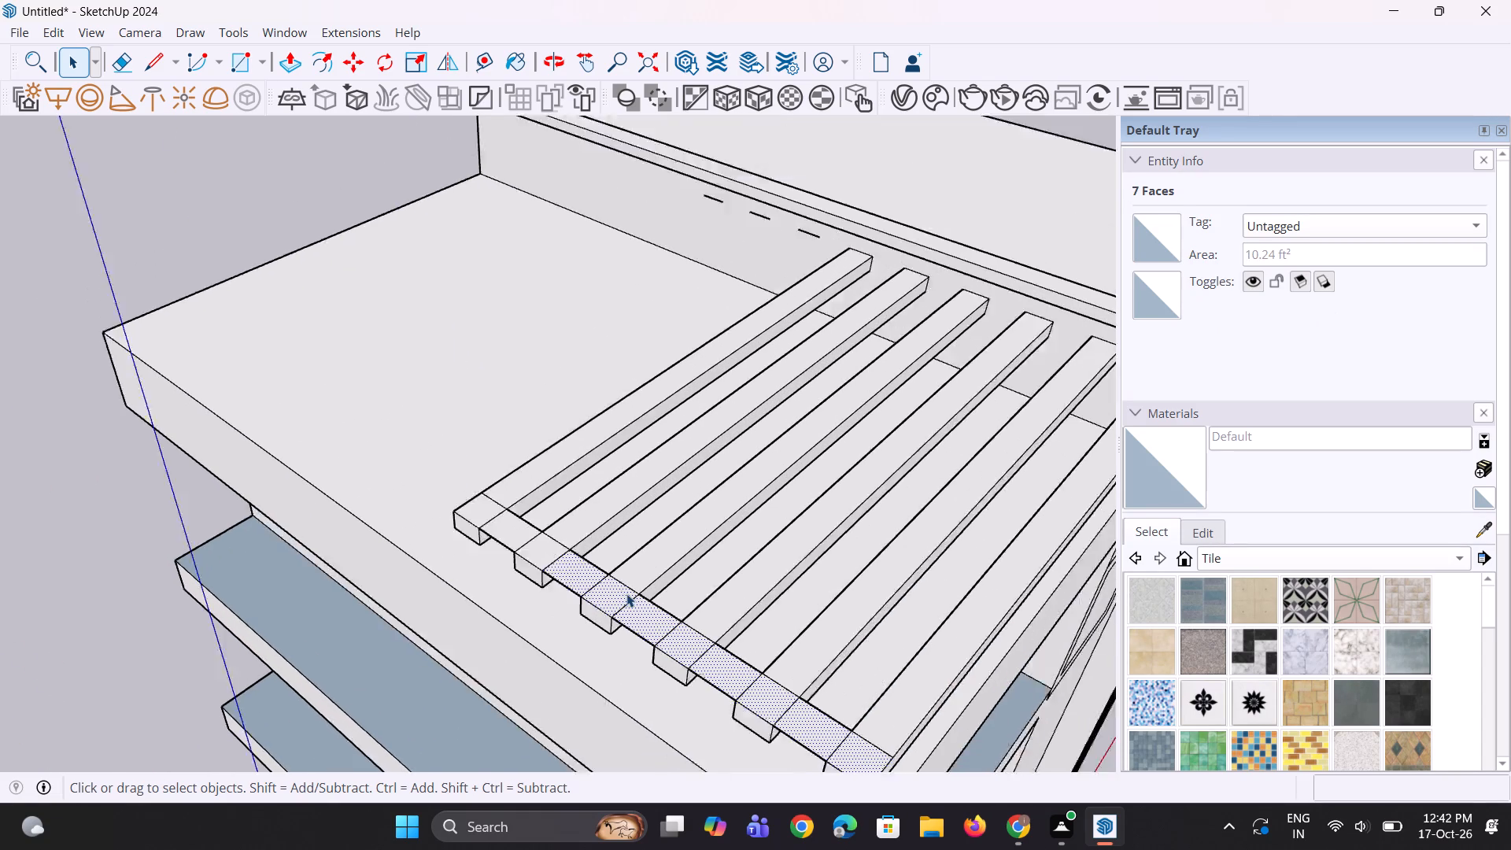
scroll(556, 545, up, 6)
ctrl+click(565, 573)
ctrl+click(520, 540)
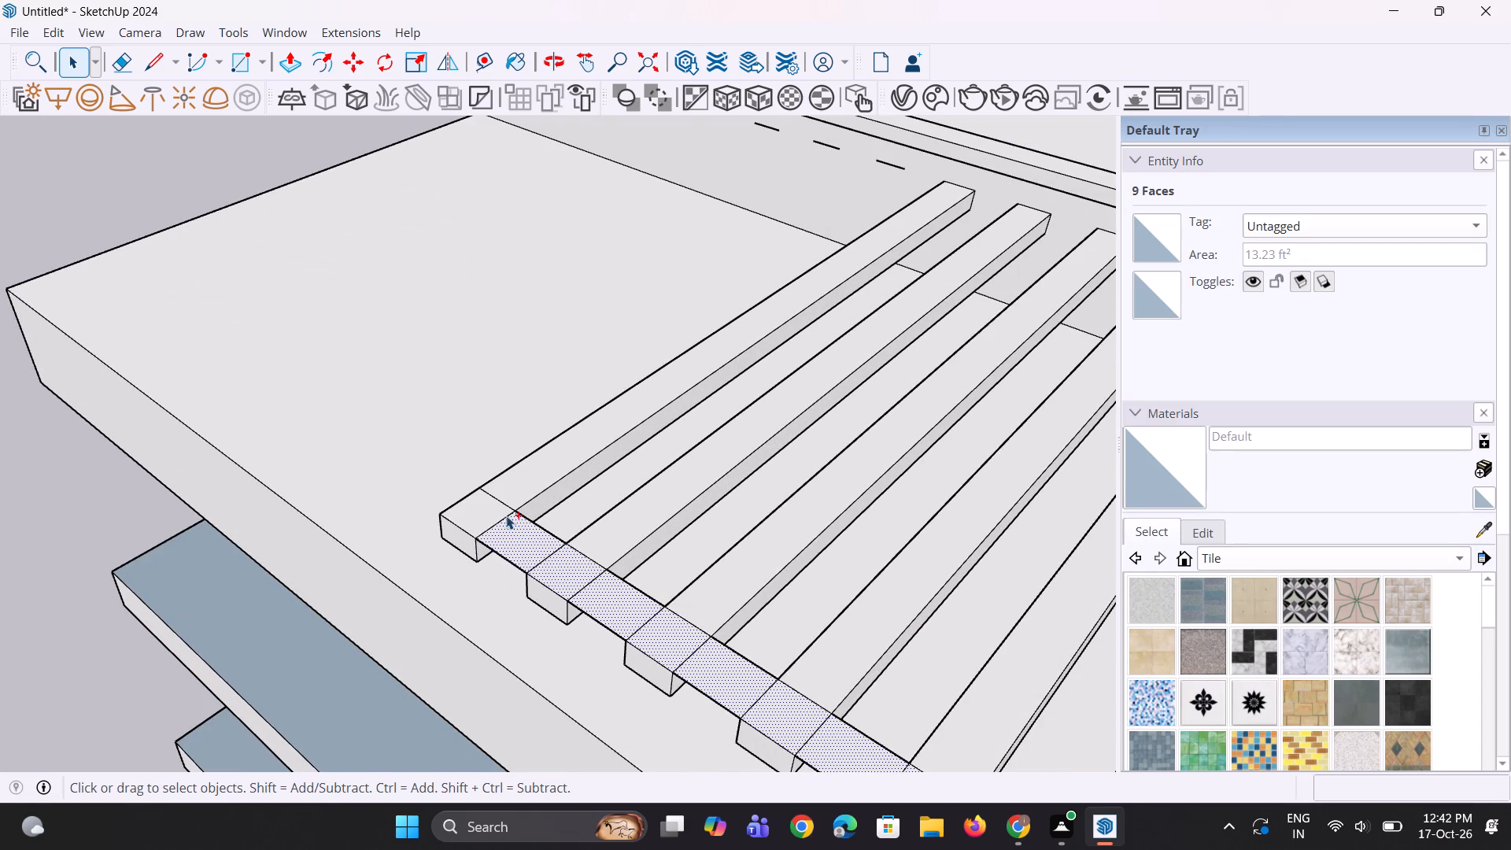
ctrl+click(498, 506)
scroll(481, 487, down, 18)
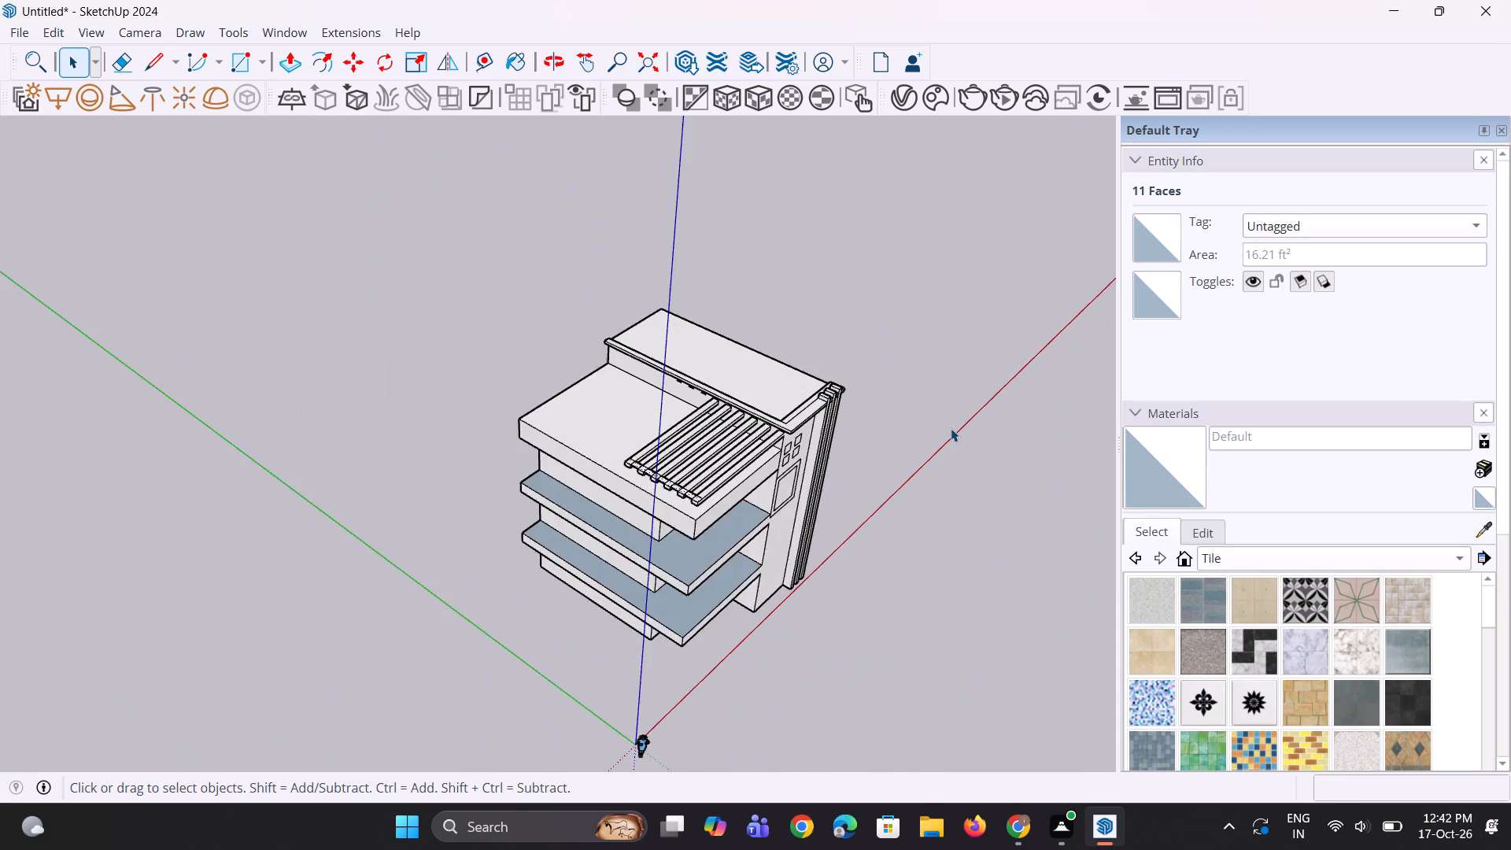
scroll(951, 428, down, 5)
middle_drag(847, 516, 588, 549)
scroll(620, 616, up, 12)
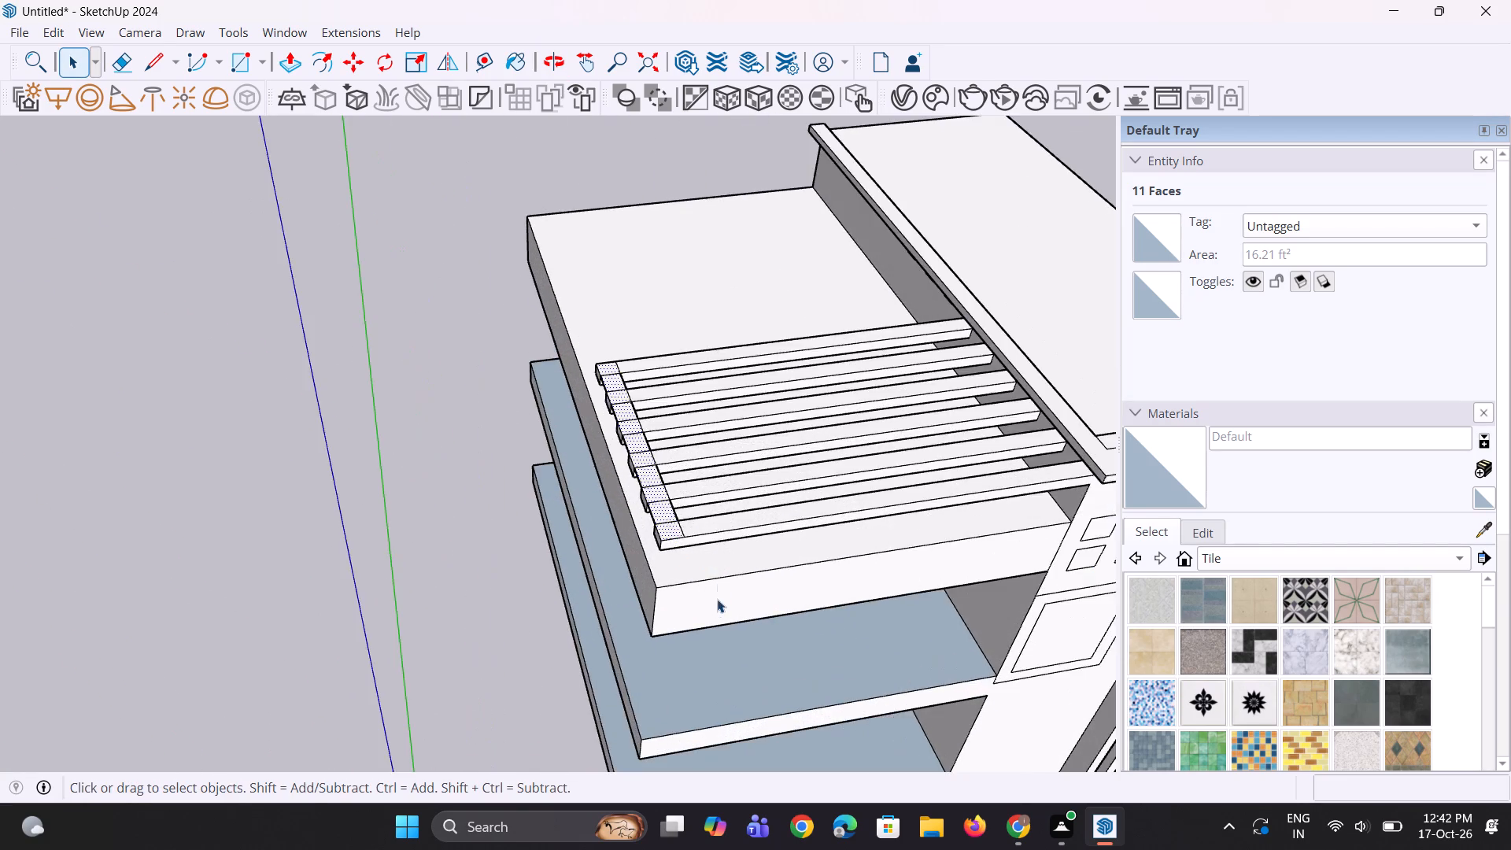
middle_drag(699, 615, 625, 671)
scroll(603, 601, up, 3)
key(m)
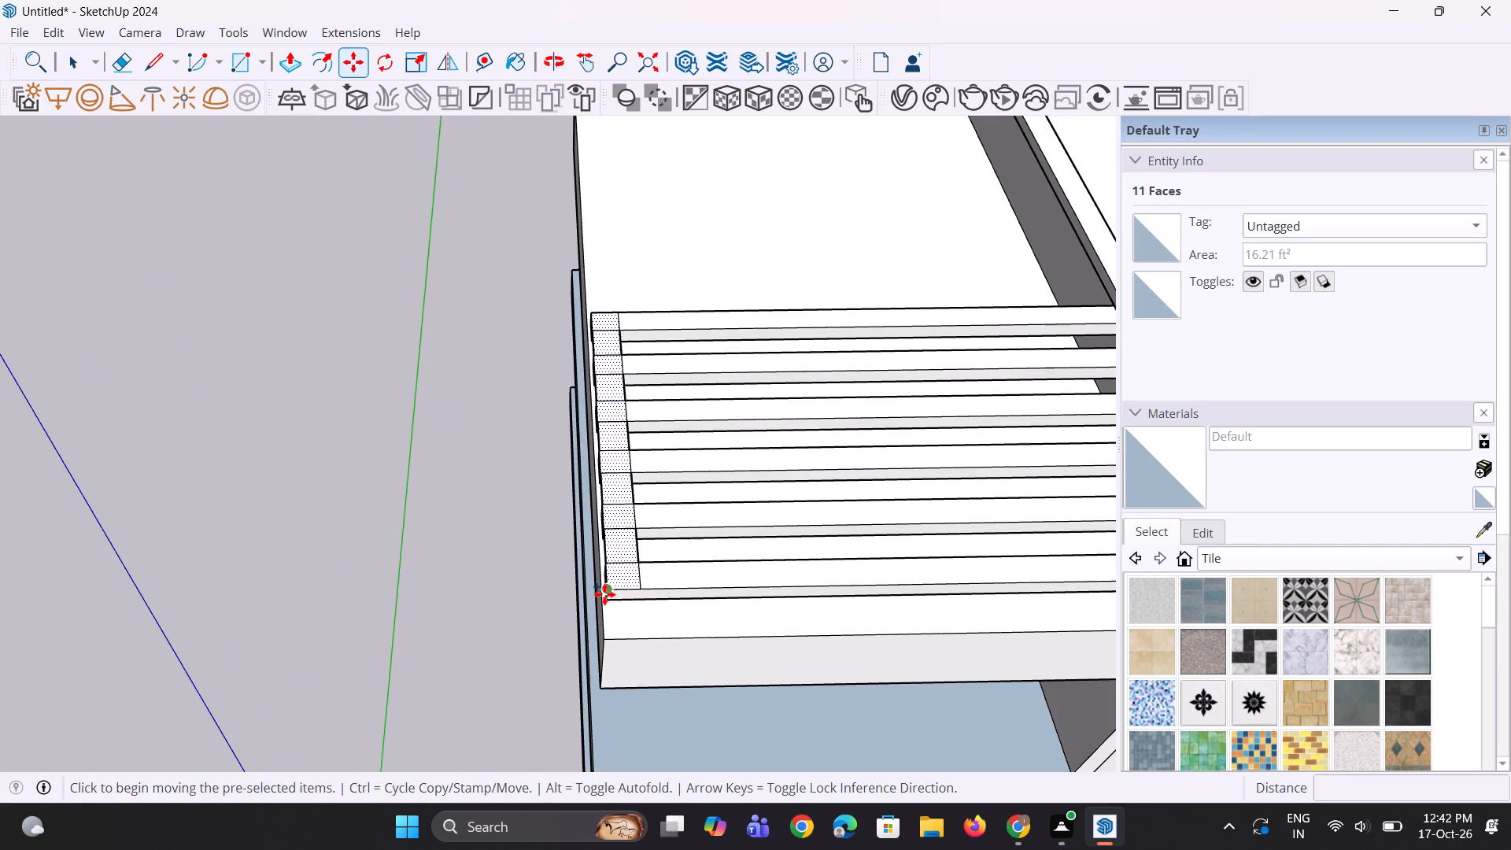
click(637, 589)
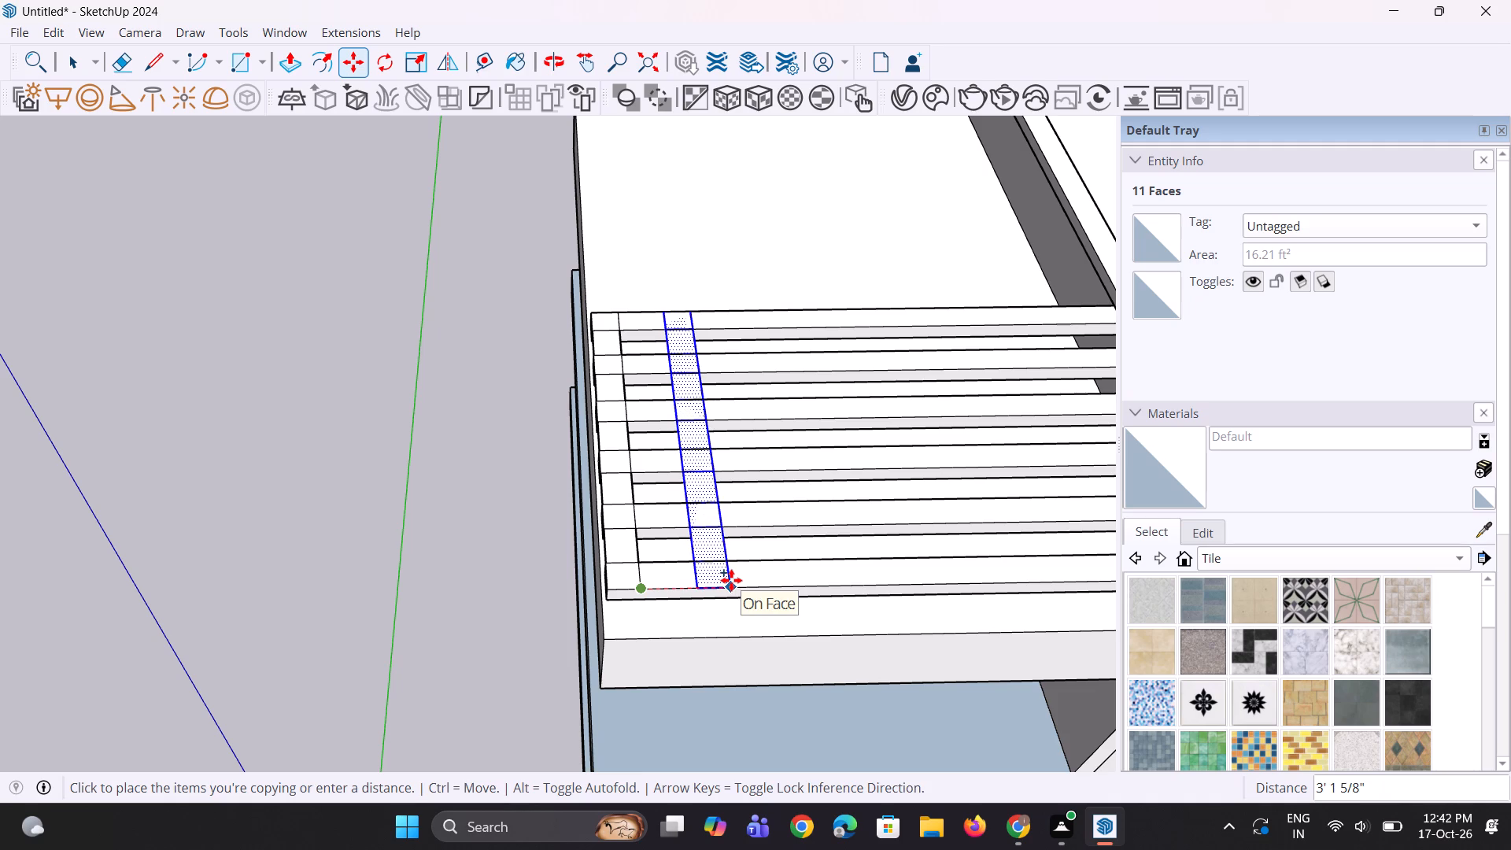
click(738, 580)
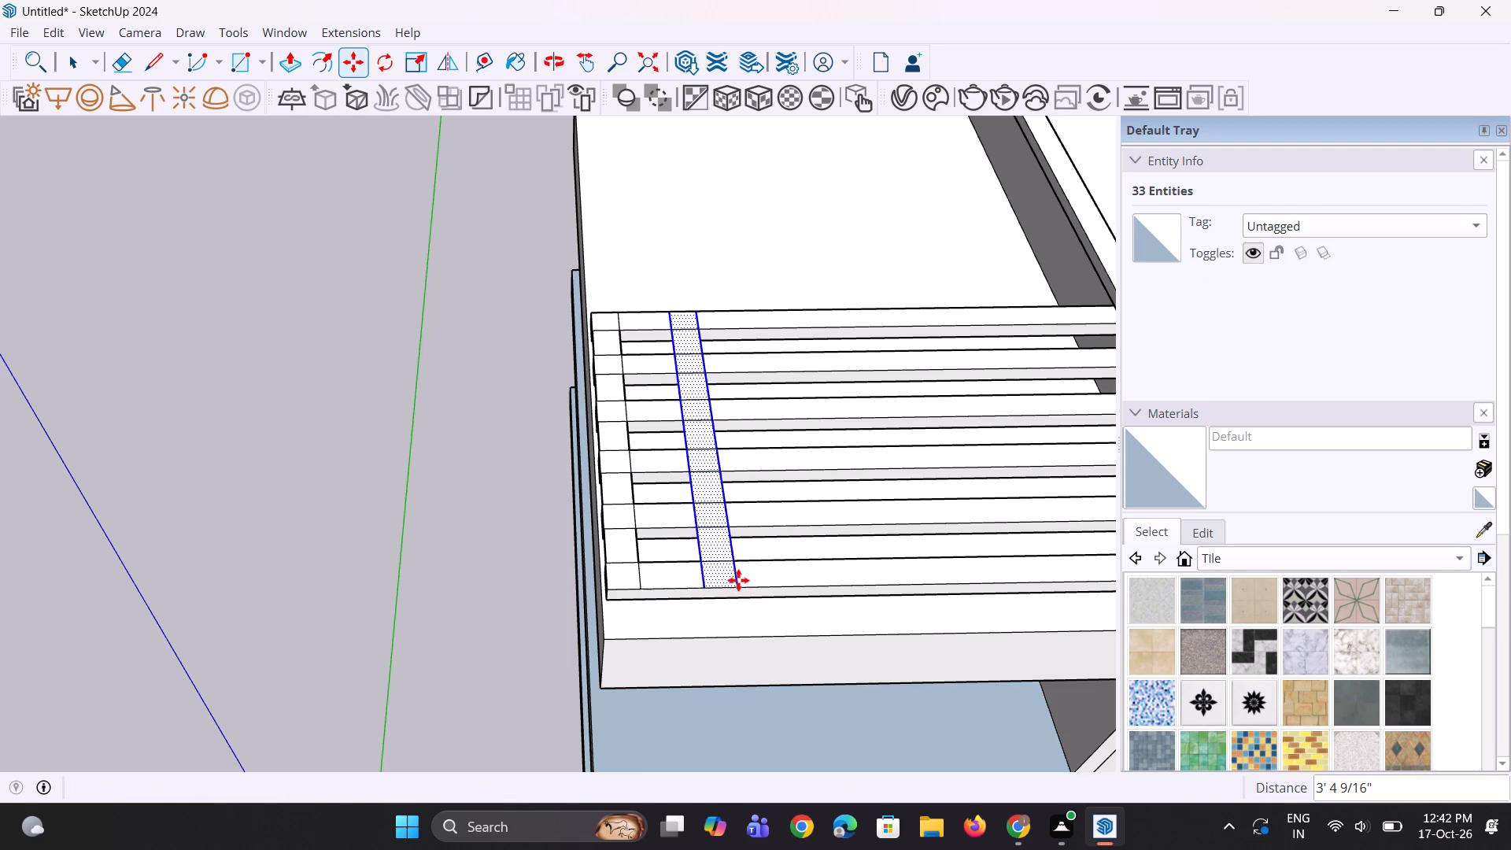
Multiply the strip copy into an array of six equally spaced copies along the slats, and clear the selection.
key(asterisk)
key(6)
key(Return)
scroll(618, 605, down, 4)
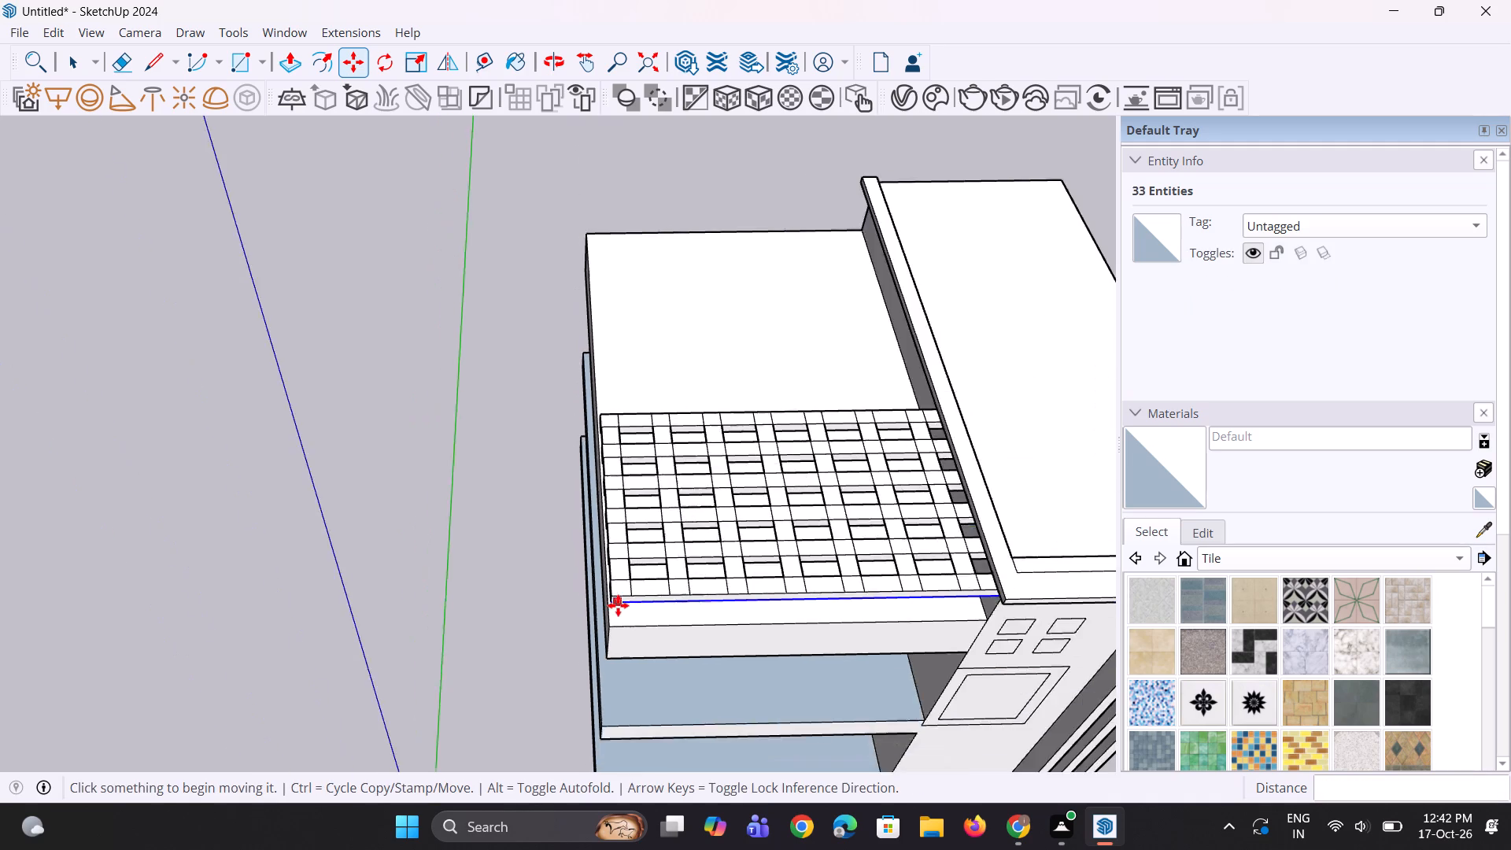
scroll(618, 605, down, 6)
middle_drag(644, 587, 697, 533)
drag(656, 576, 667, 556)
key(space)
key(space)
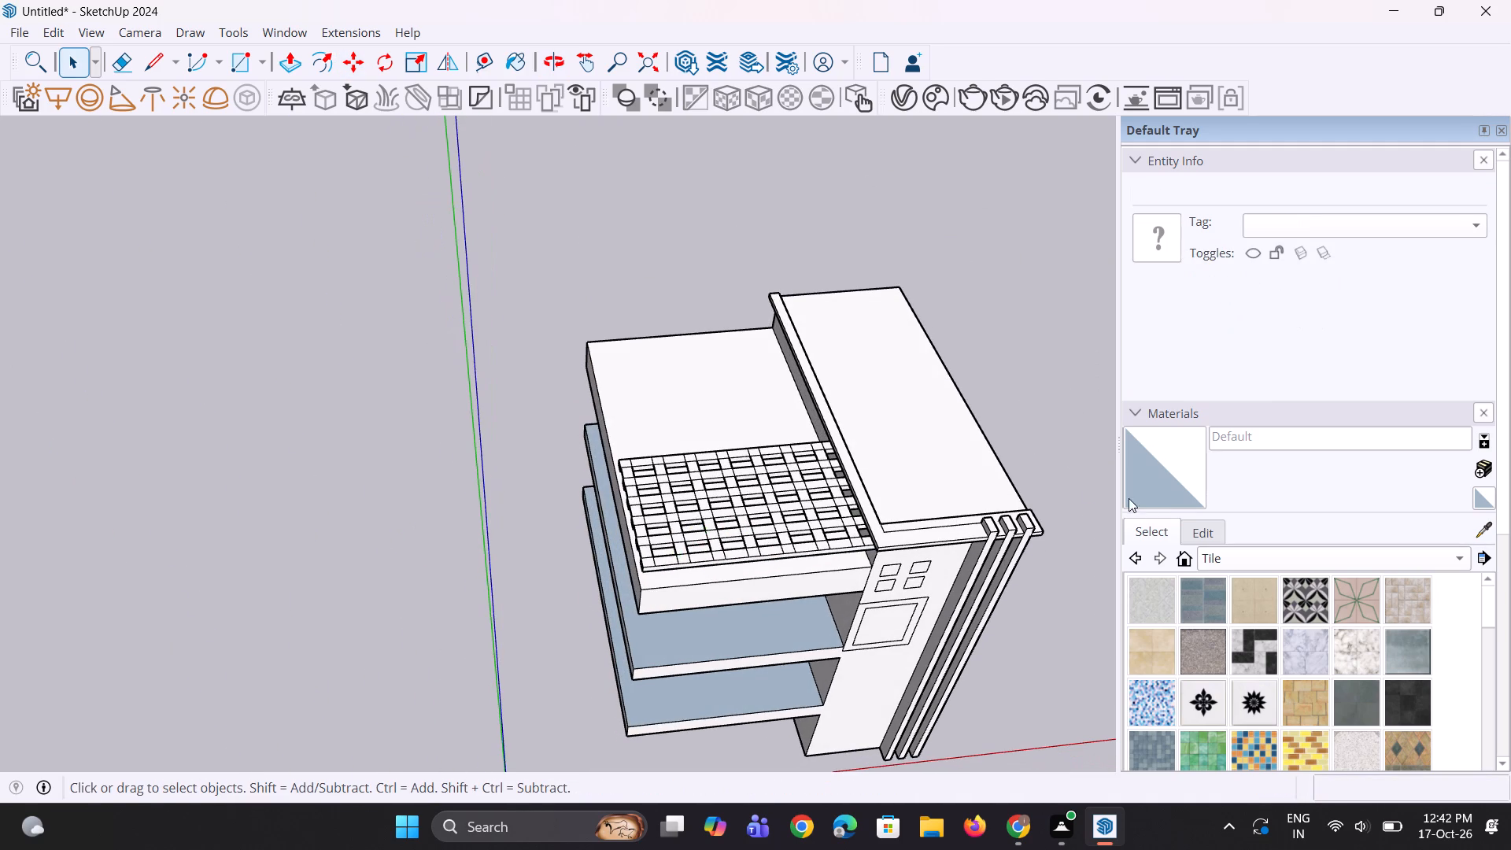
click(1080, 483)
Push/Pull the undersides of the two end-strip pieces nearest the roof's front edge down about 8 3/16" to the slats' undersides.
middle_drag(582, 663, 824, 436)
scroll(708, 468, up, 3)
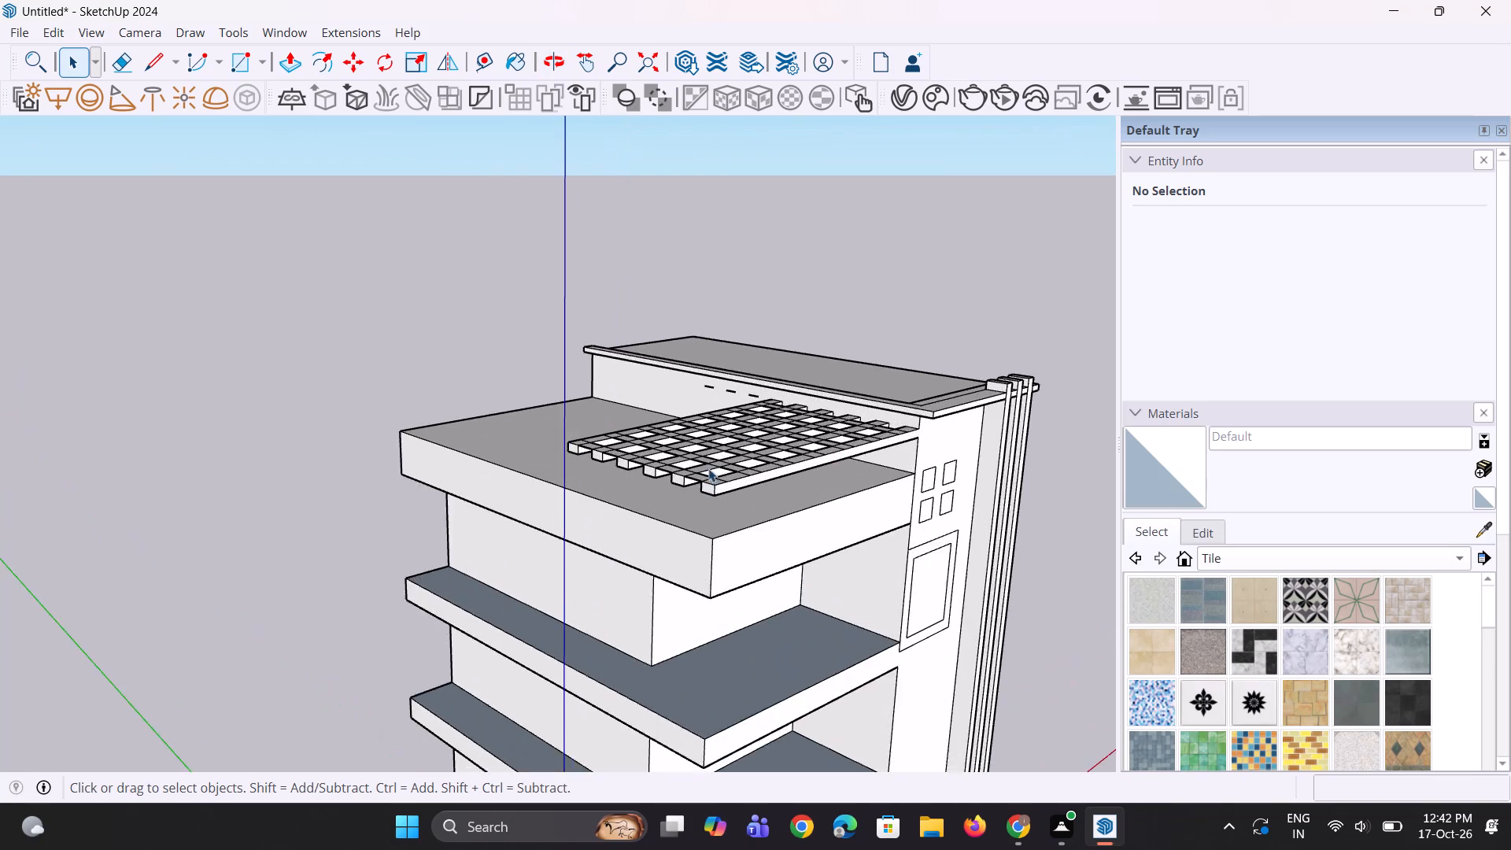
scroll(708, 468, up, 14)
middle_drag(719, 506, 826, 517)
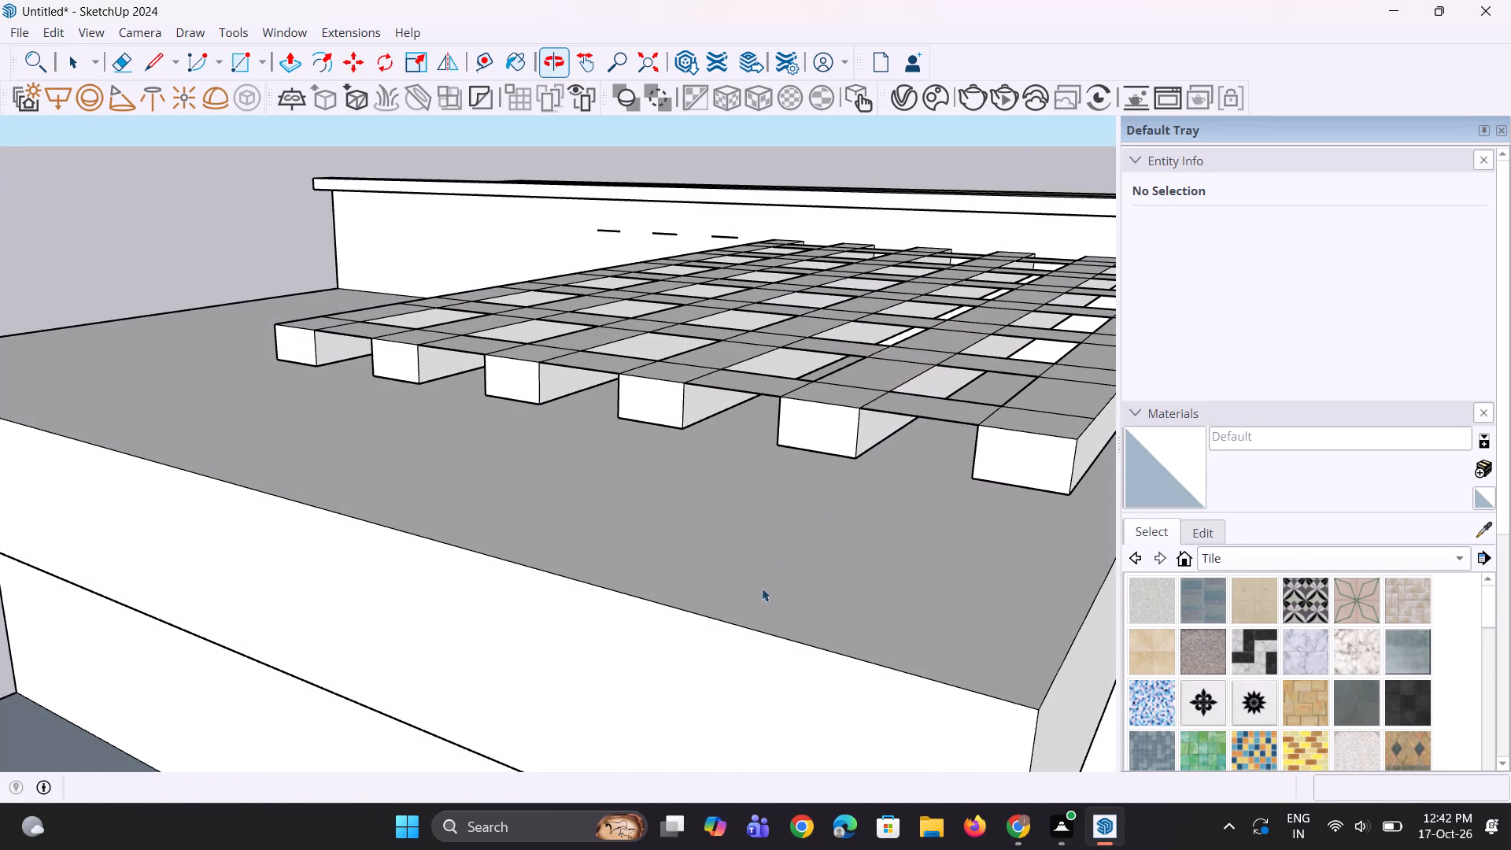
scroll(733, 639, down, 4)
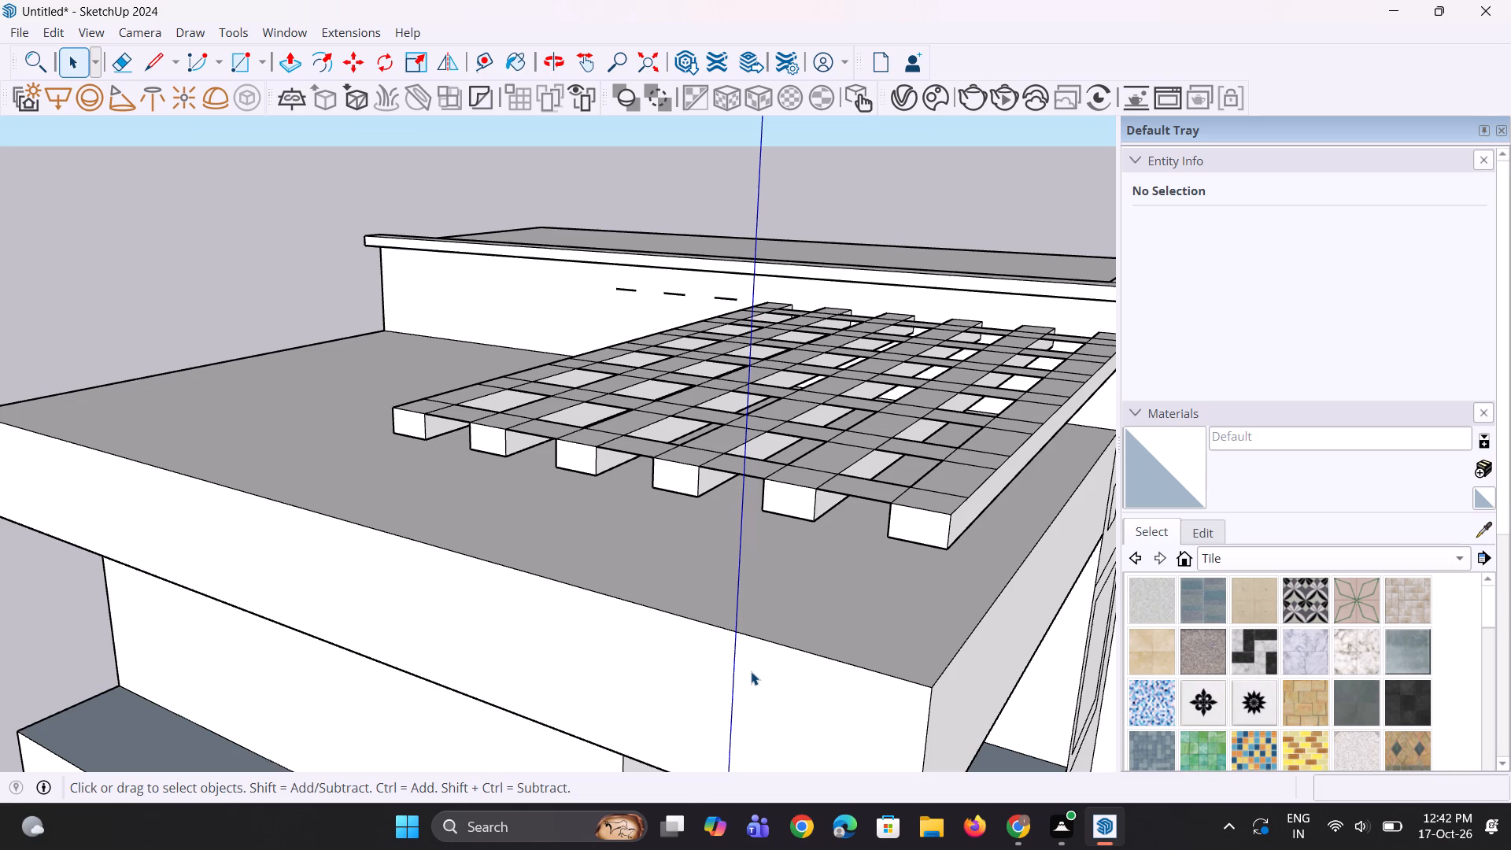
key(p)
scroll(751, 669, down, 5)
middle_drag(814, 571, 911, 548)
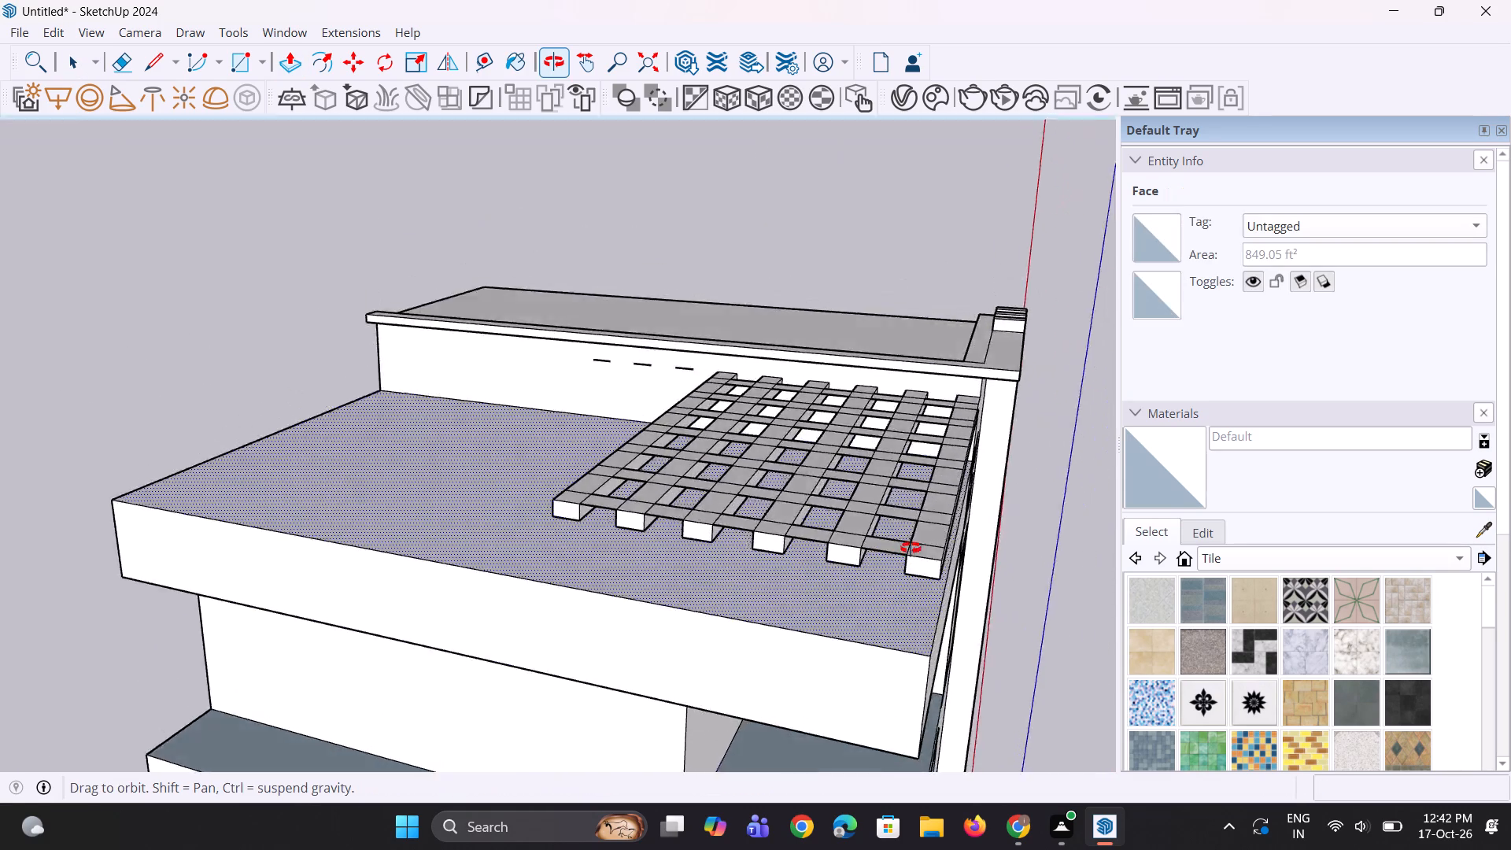
middle_drag(911, 548, 940, 380)
scroll(932, 357, up, 9)
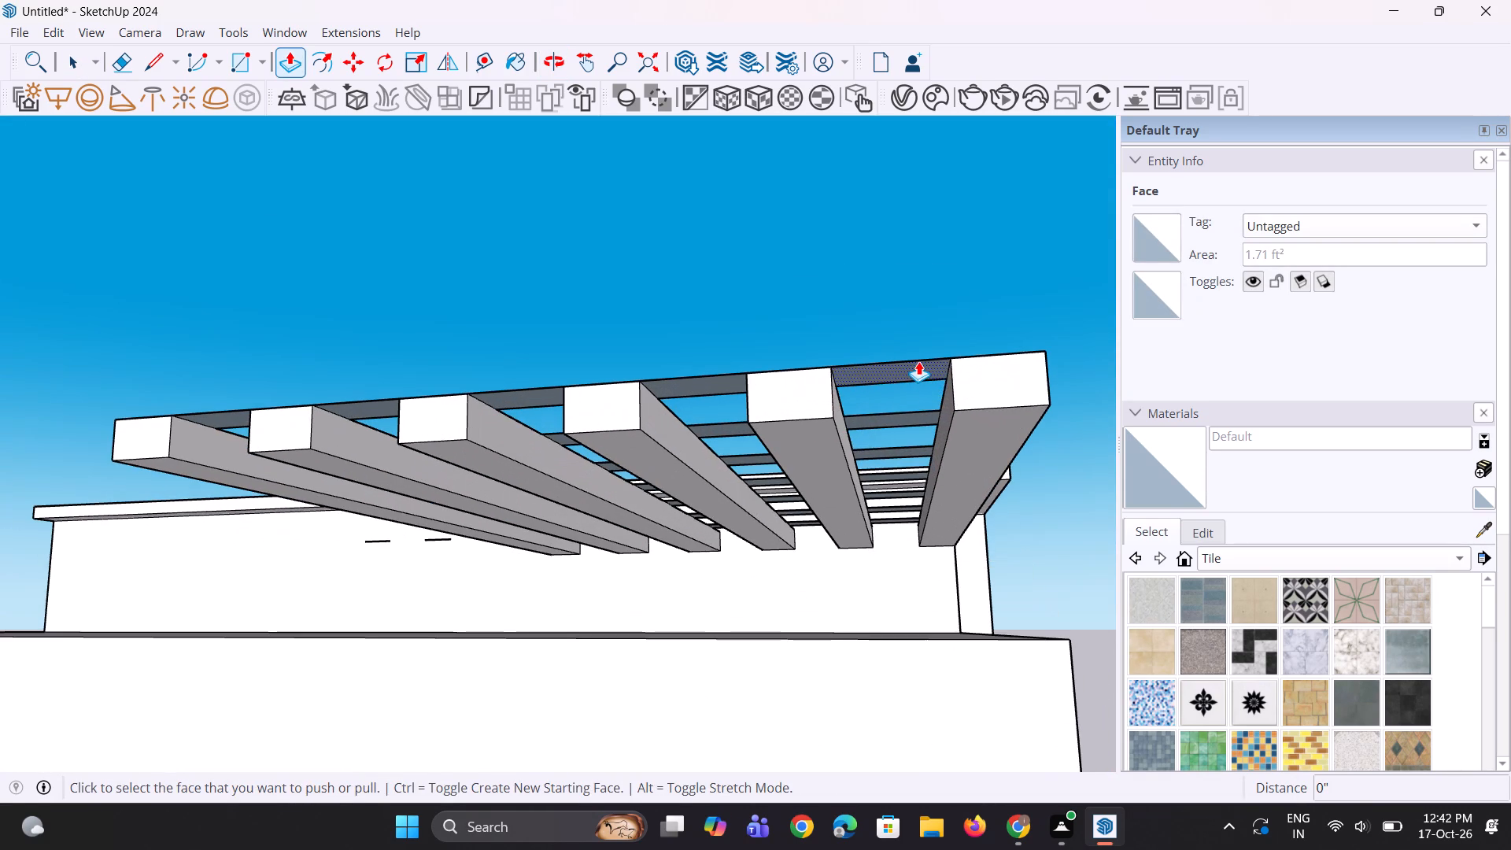
click(918, 361)
click(951, 406)
double_click(733, 380)
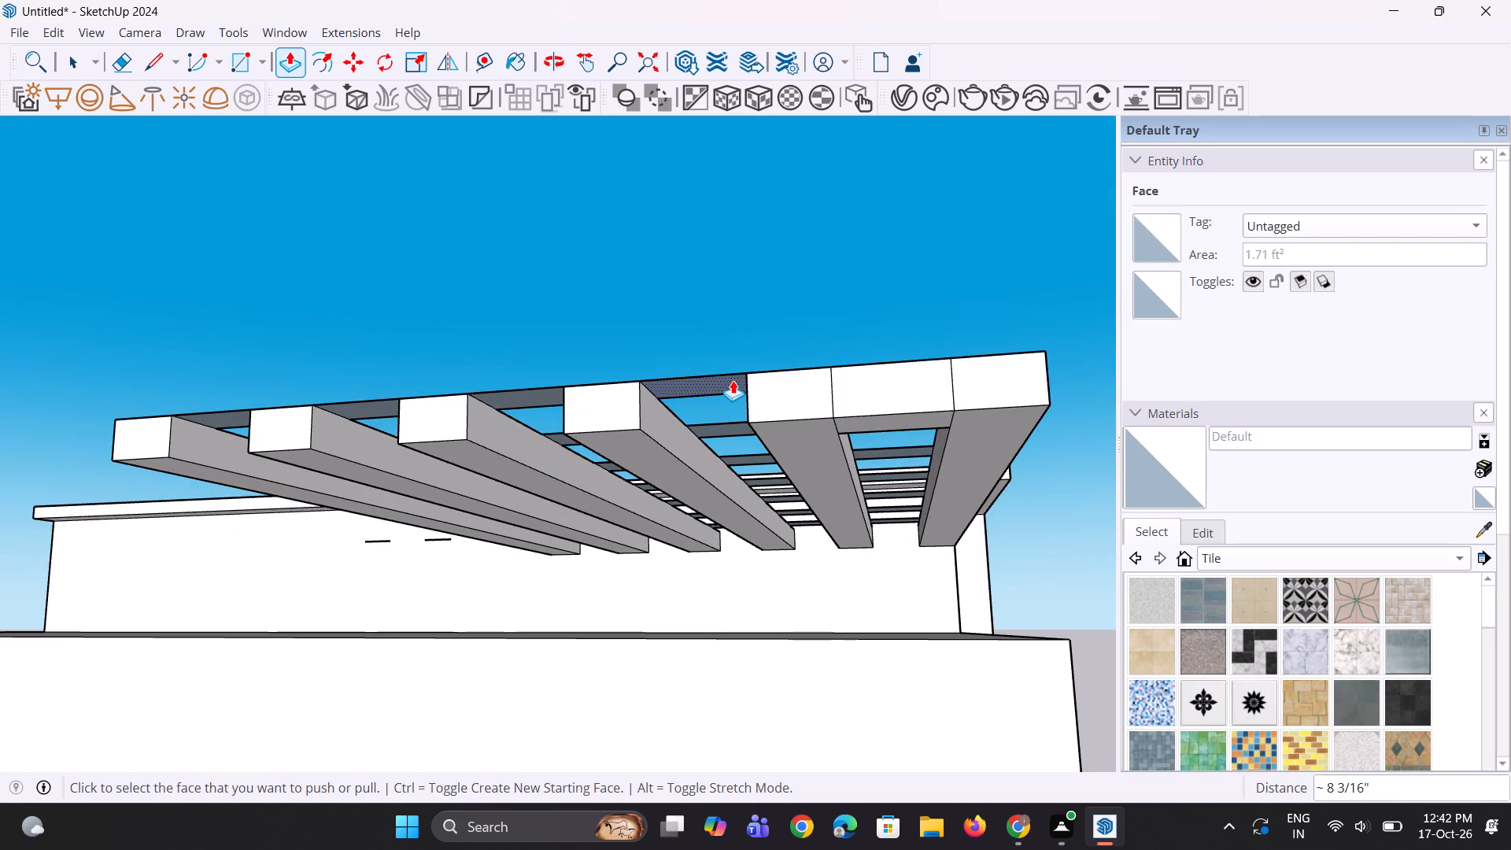
Lower the undersides of the remaining three end-strip pieces by the same 8 3/16" to match the slats' depth.
middle_drag(758, 441, 900, 471)
scroll(672, 440, up, 5)
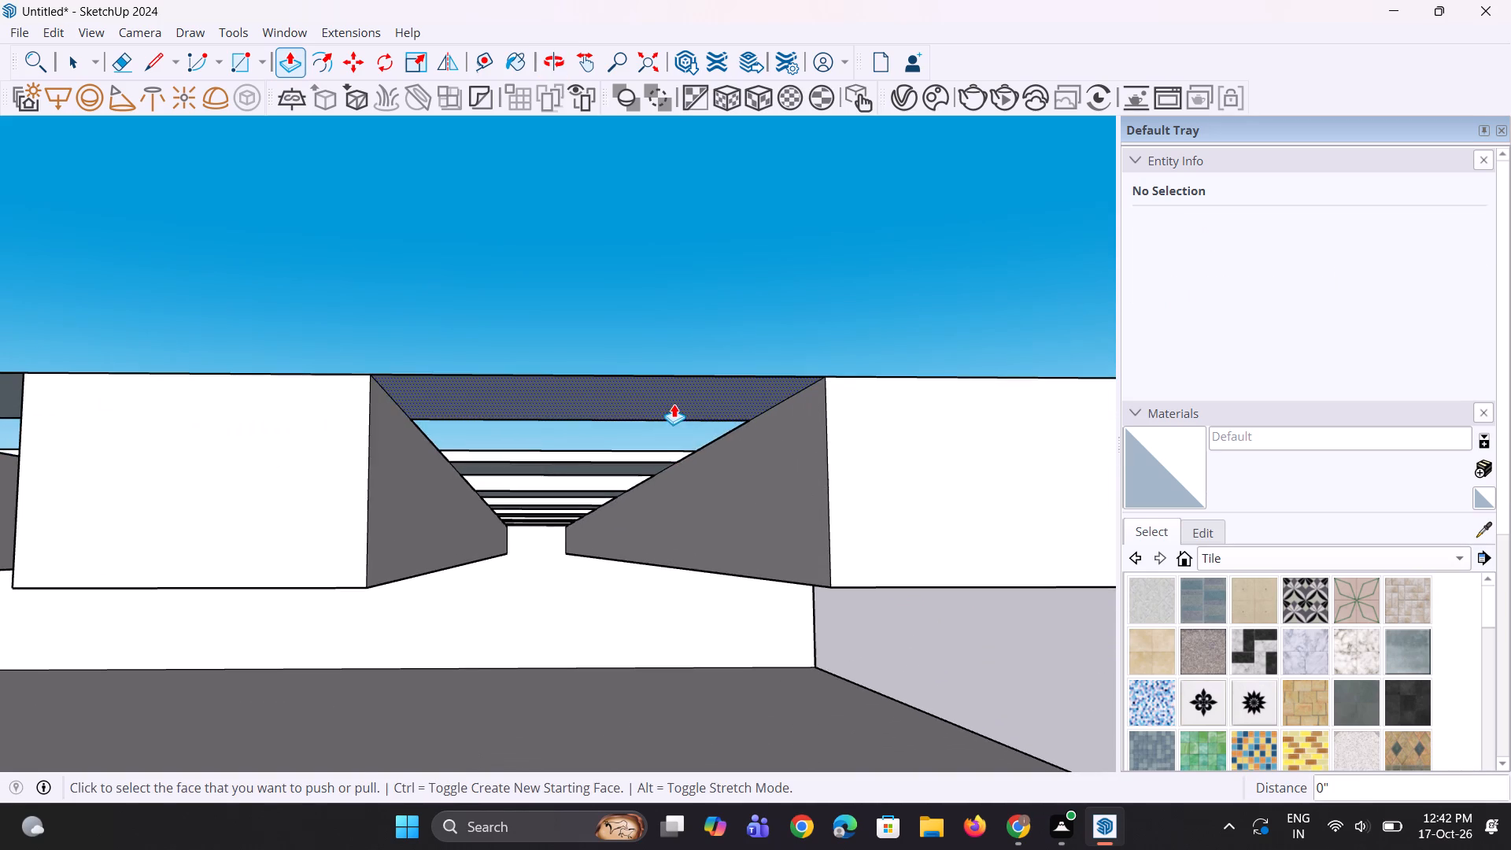
double_click(674, 404)
scroll(842, 490, down, 15)
scroll(629, 464, up, 3)
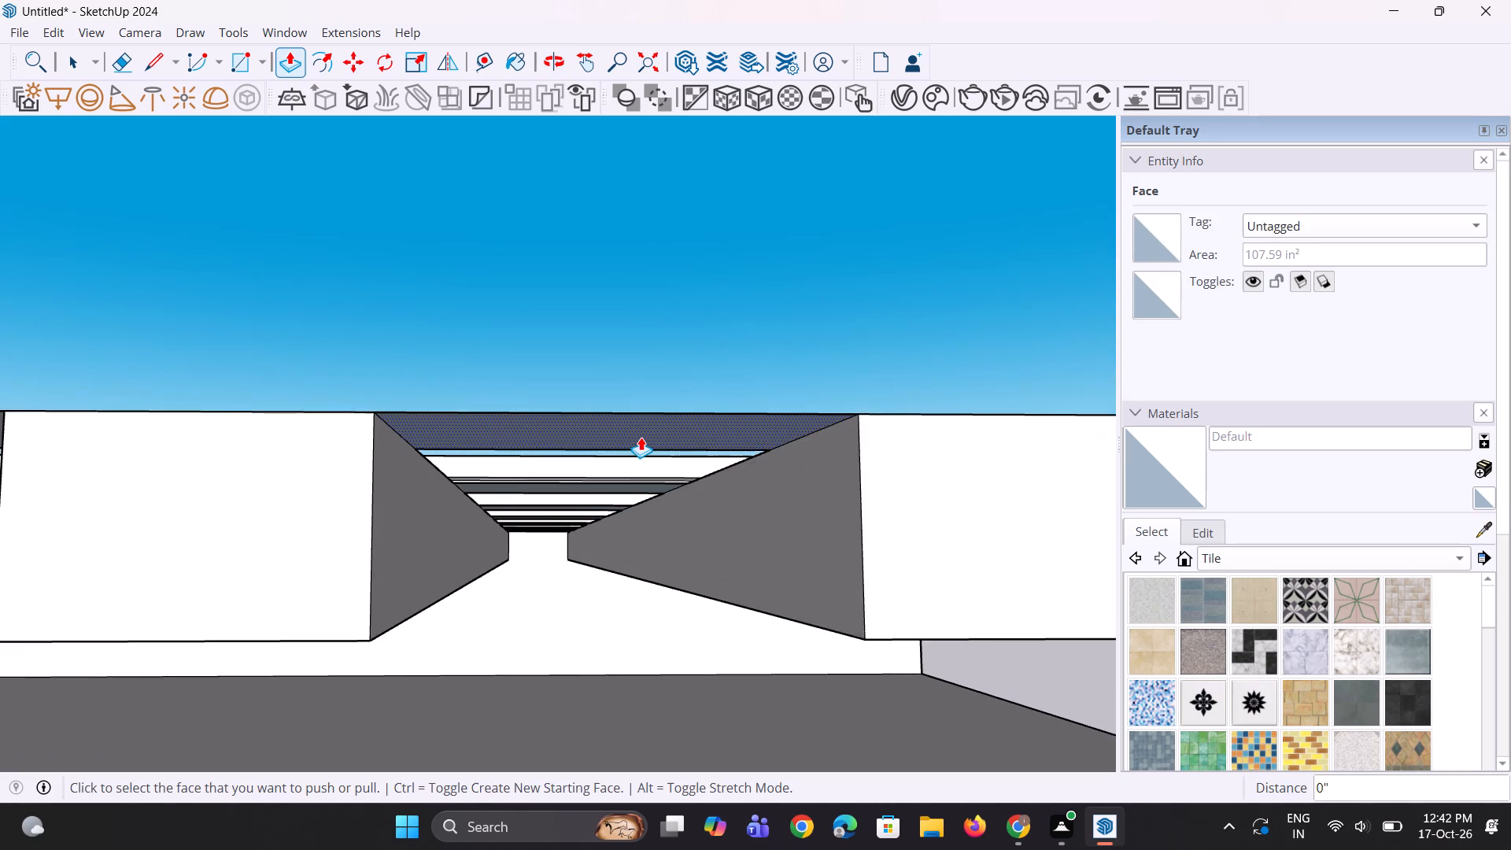
scroll(641, 437, up, 2)
double_click(641, 436)
scroll(886, 543, down, 16)
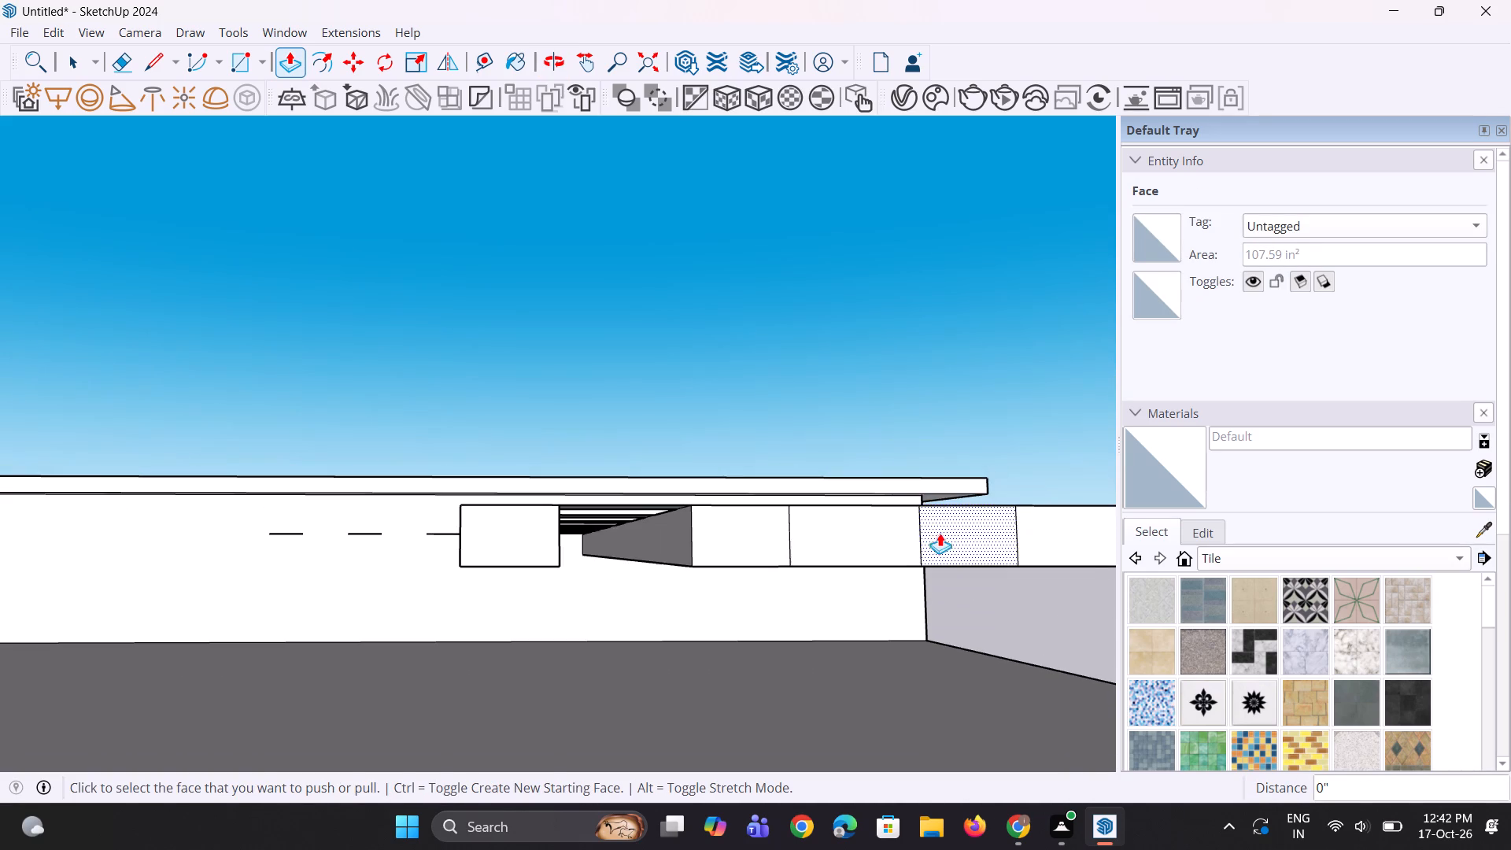
scroll(685, 492, up, 3)
middle_drag(600, 524, 615, 500)
double_click(696, 223)
Raise the top of the end-strip piece farthest from the roof's front edge about 2 1/8" and lower its underside by the same amount.
scroll(718, 492, down, 7)
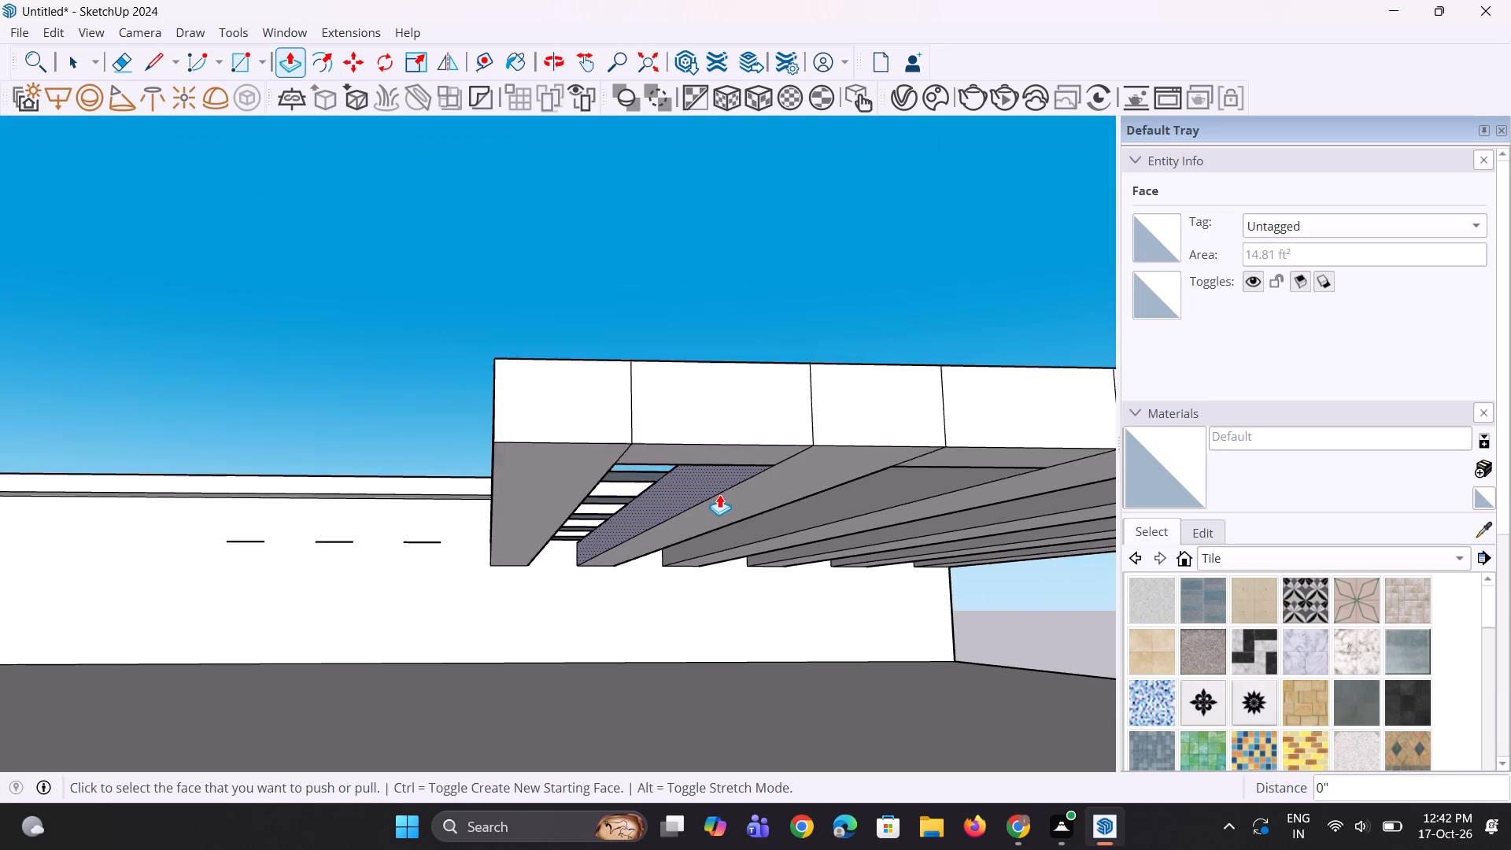
scroll(719, 494, down, 2)
middle_drag(766, 468, 680, 649)
click(663, 598)
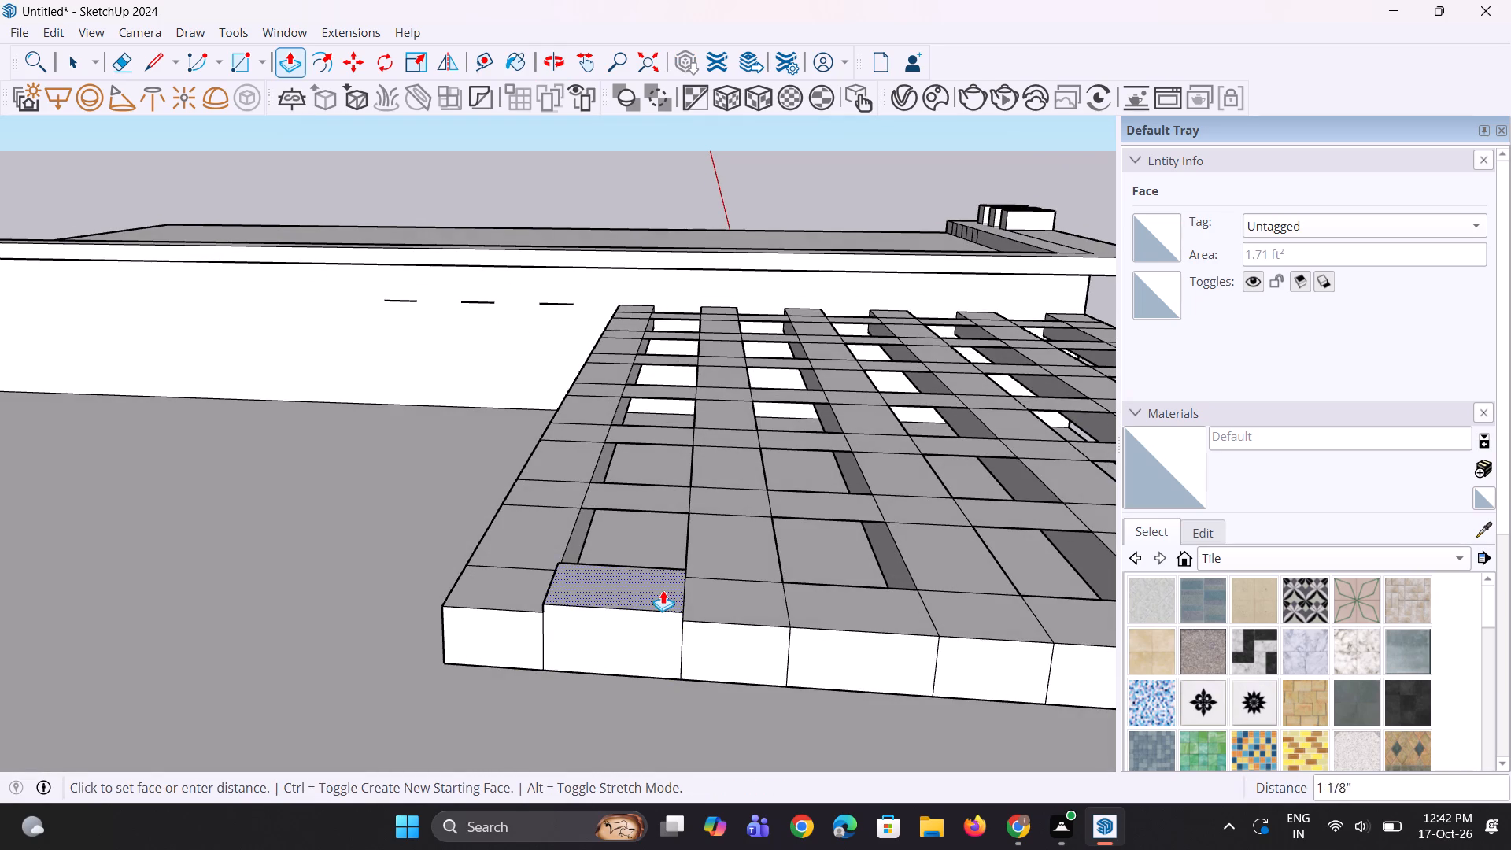
click(663, 583)
middle_drag(657, 619, 784, 385)
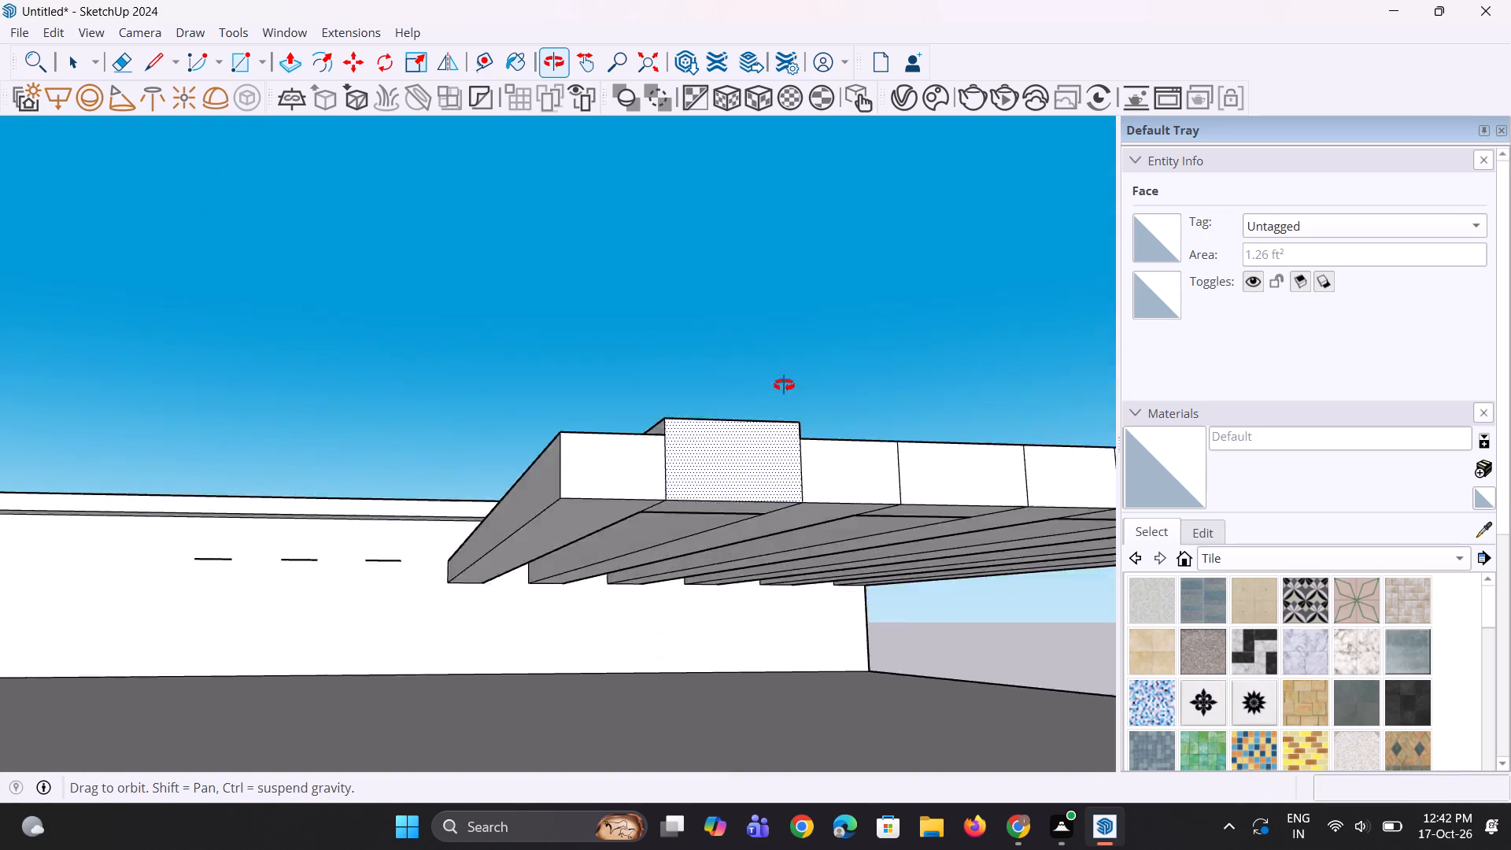
middle_drag(784, 385, 784, 360)
double_click(760, 434)
middle_drag(768, 468, 553, 656)
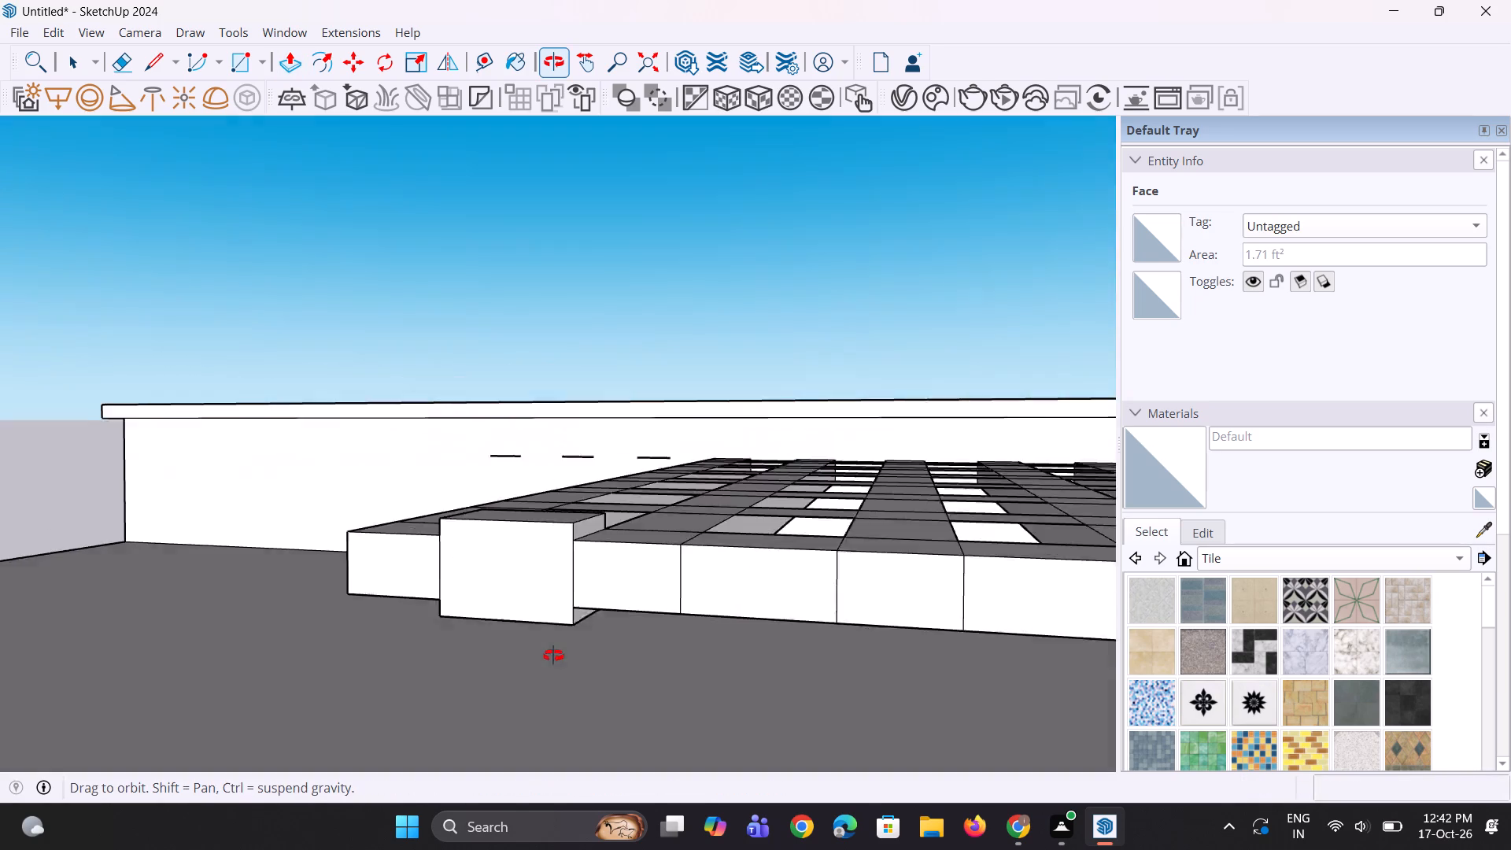
middle_drag(553, 656, 554, 662)
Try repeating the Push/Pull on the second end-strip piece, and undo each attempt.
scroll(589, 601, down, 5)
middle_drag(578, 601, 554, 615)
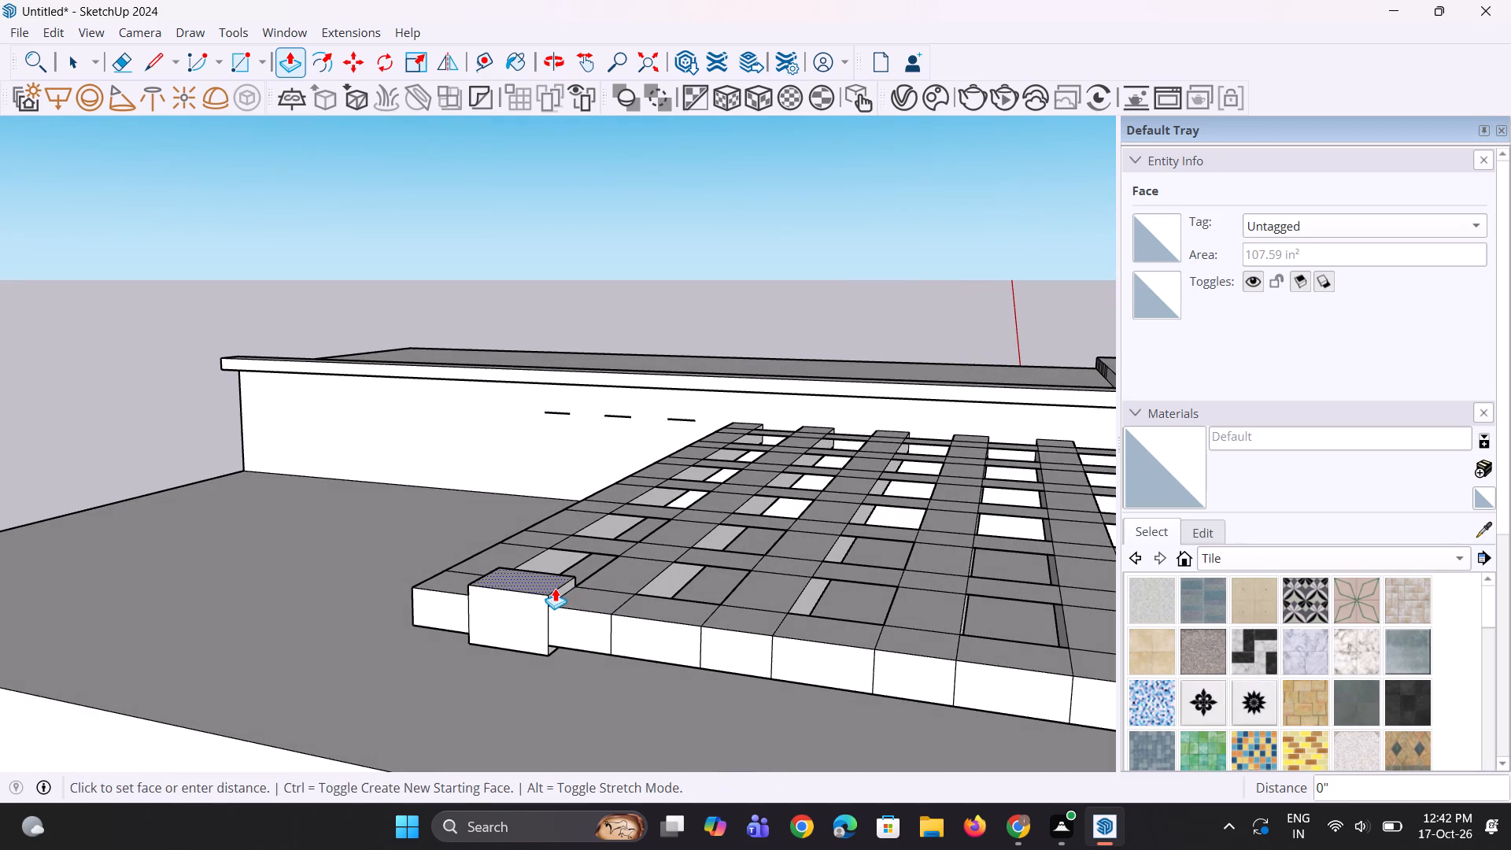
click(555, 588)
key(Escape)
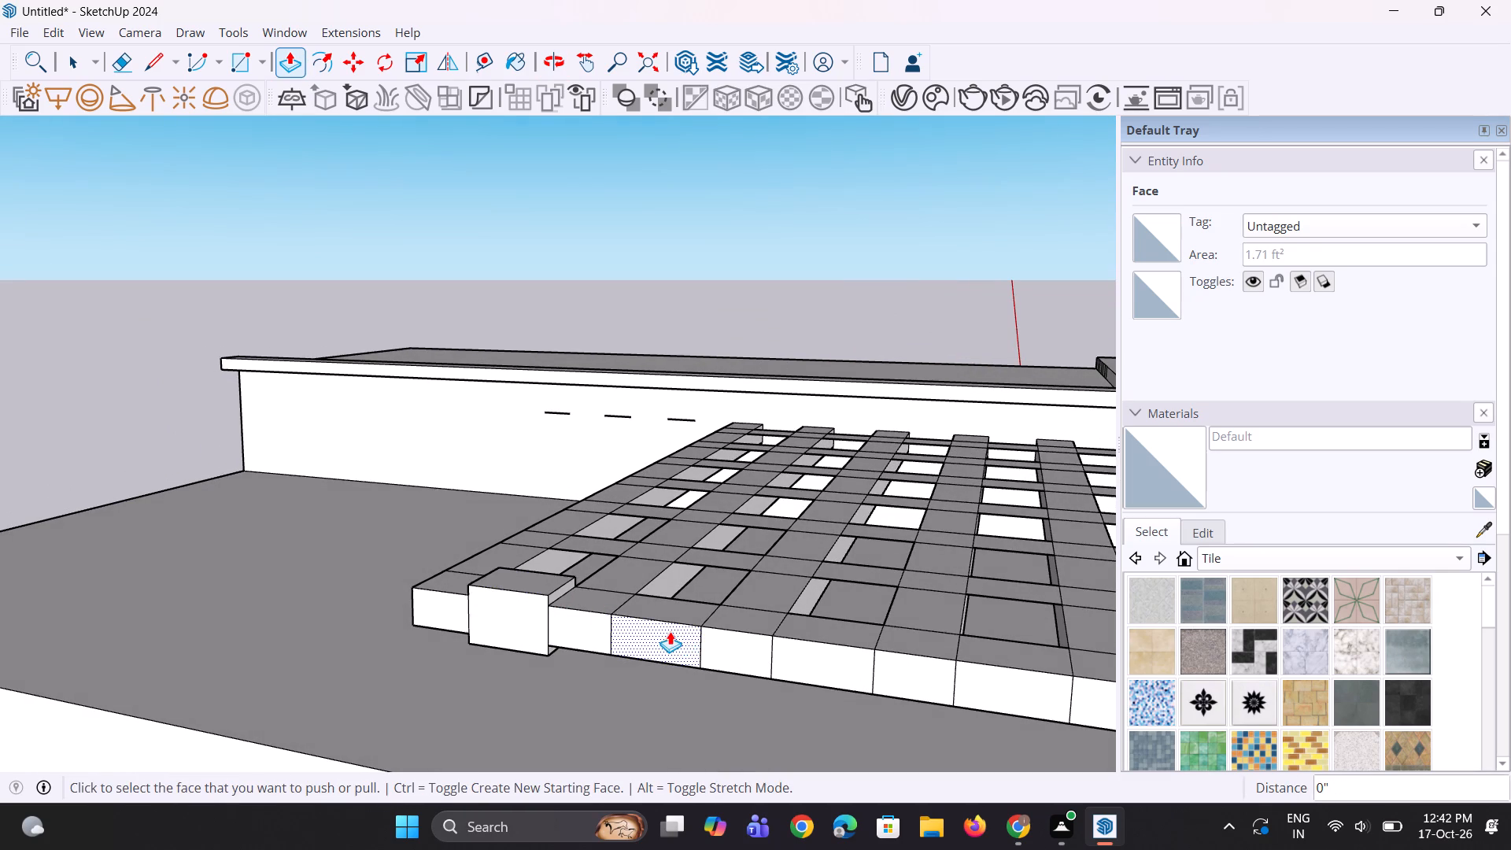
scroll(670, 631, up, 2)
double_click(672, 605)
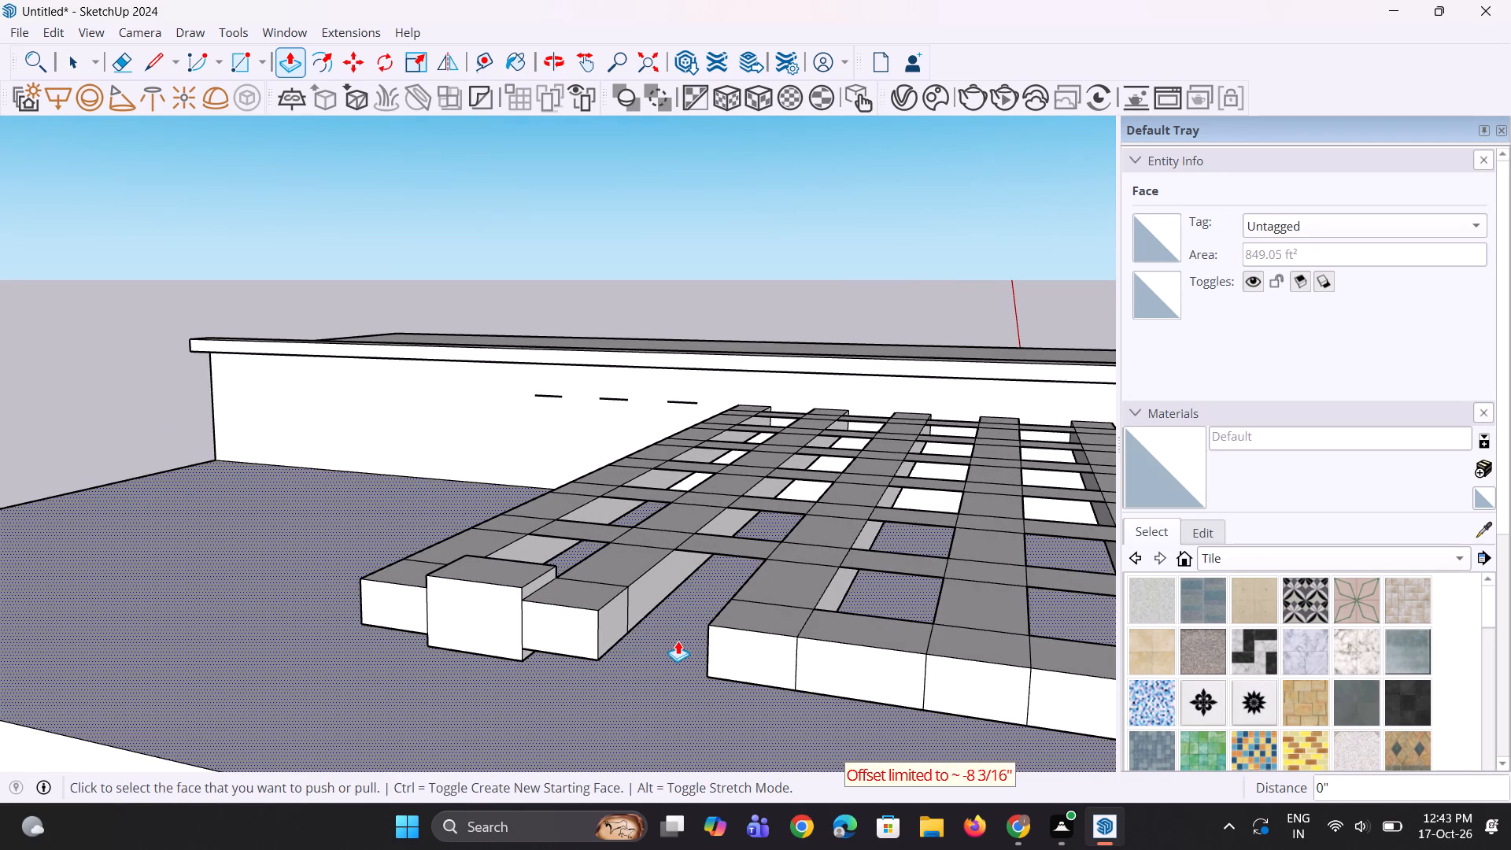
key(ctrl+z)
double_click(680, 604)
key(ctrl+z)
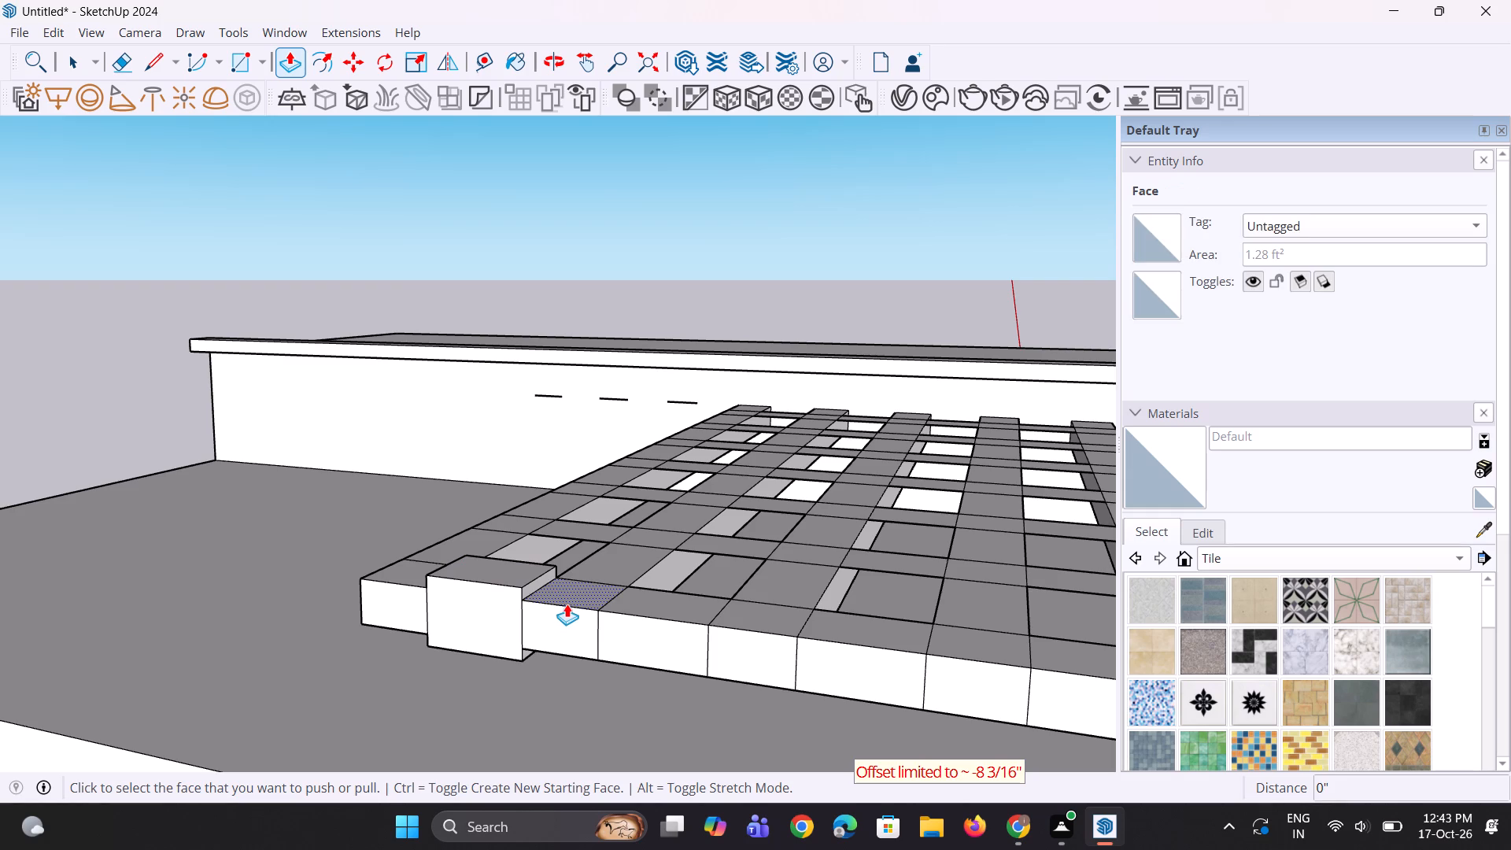
Raise the tops of the second and third end-strip pieces 2 1/8", level with the first, and lower their undersides equally.
click(648, 606)
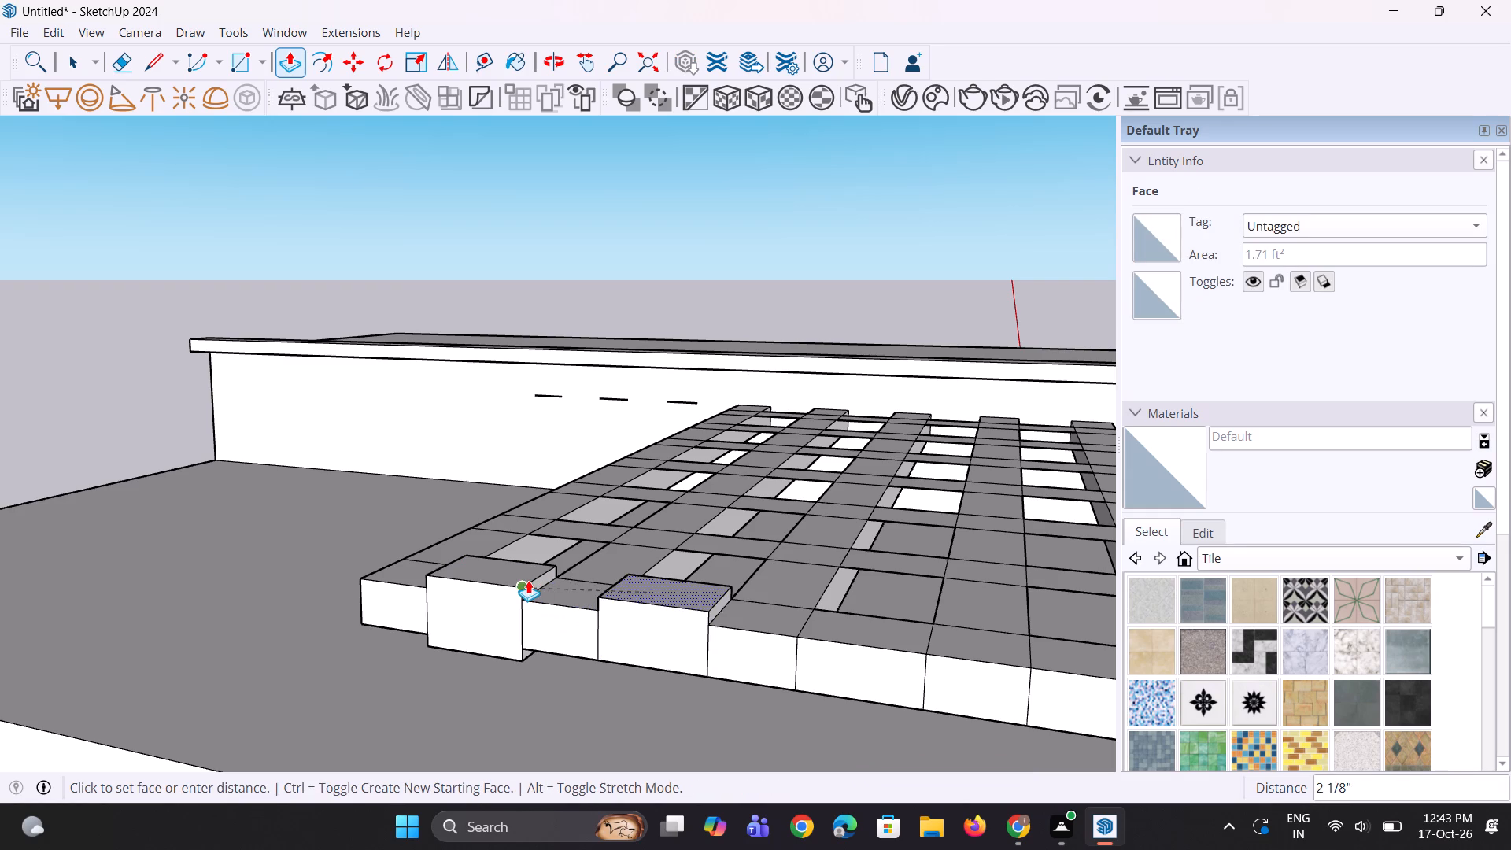
click(523, 575)
middle_drag(561, 618, 722, 384)
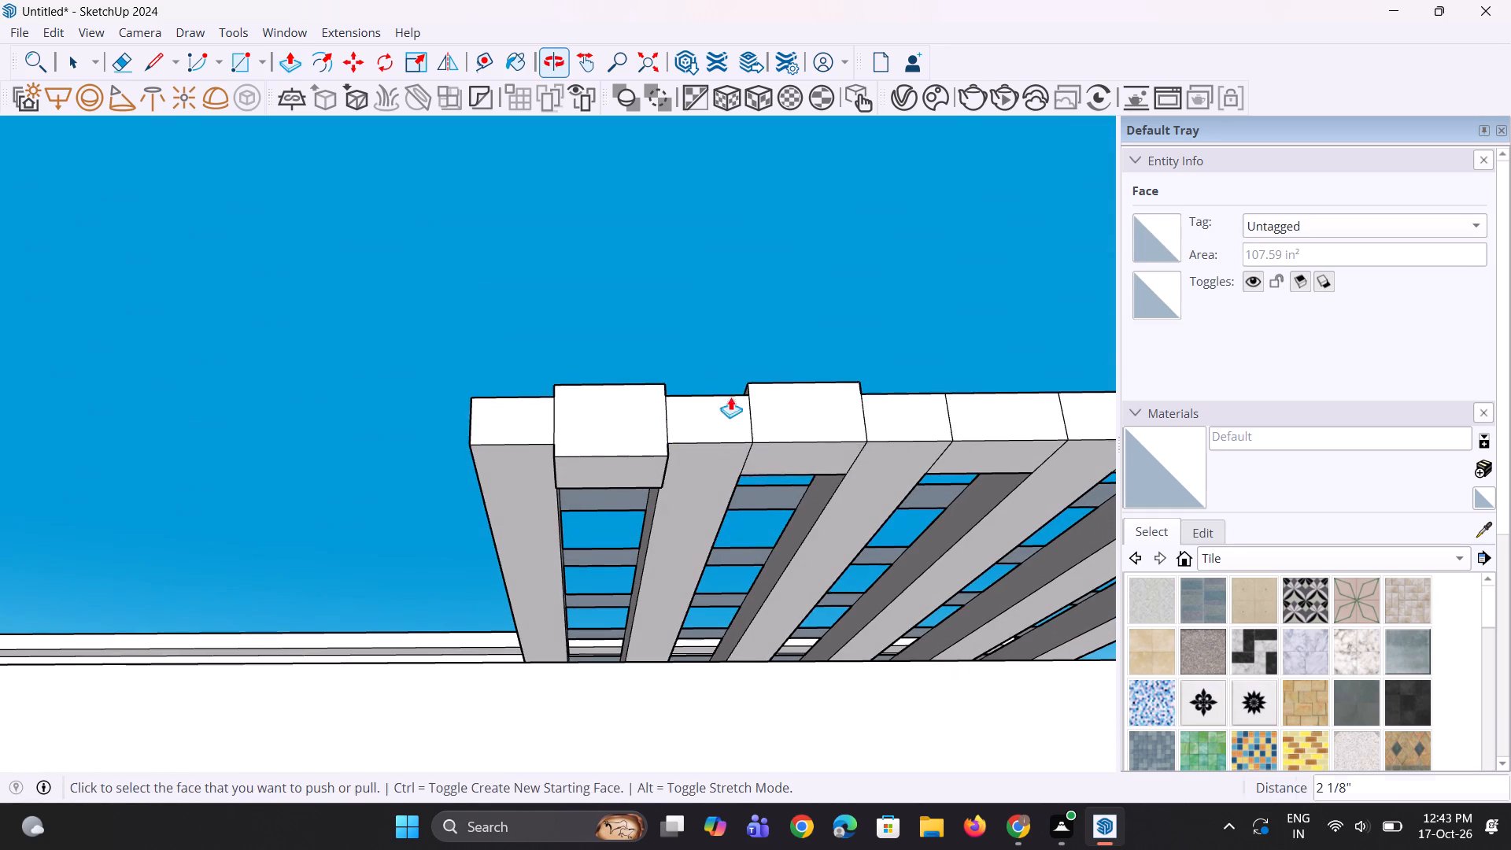
double_click(791, 452)
double_click(968, 455)
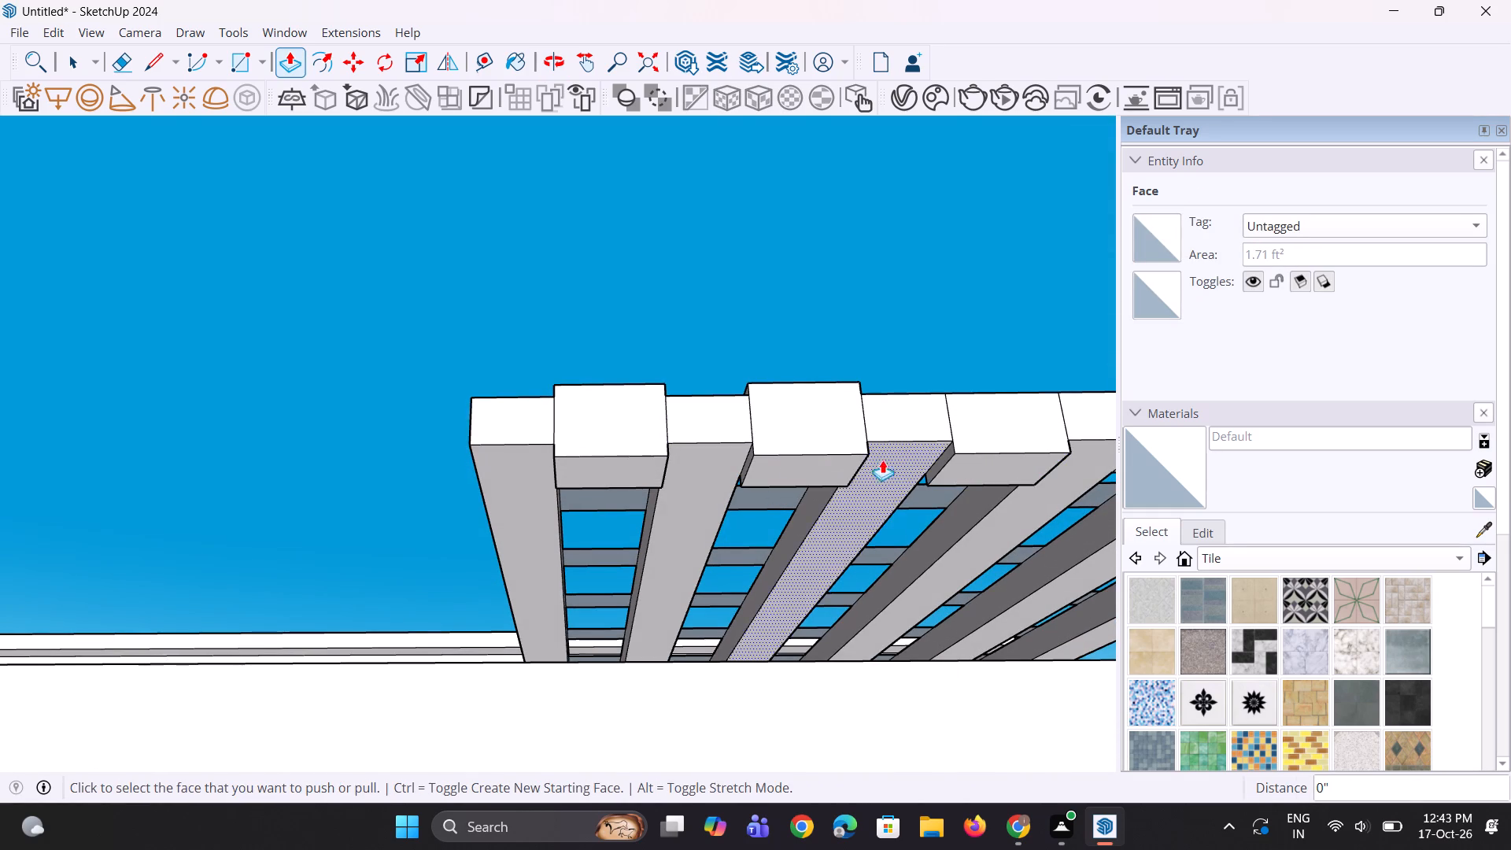
middle_drag(869, 485, 739, 734)
double_click(852, 692)
Extend the fourth and fifth end-strip pieces 2 1/8" above and below the slats, matching the other end-strip pieces.
scroll(637, 567, down, 7)
scroll(791, 680, up, 1)
double_click(833, 623)
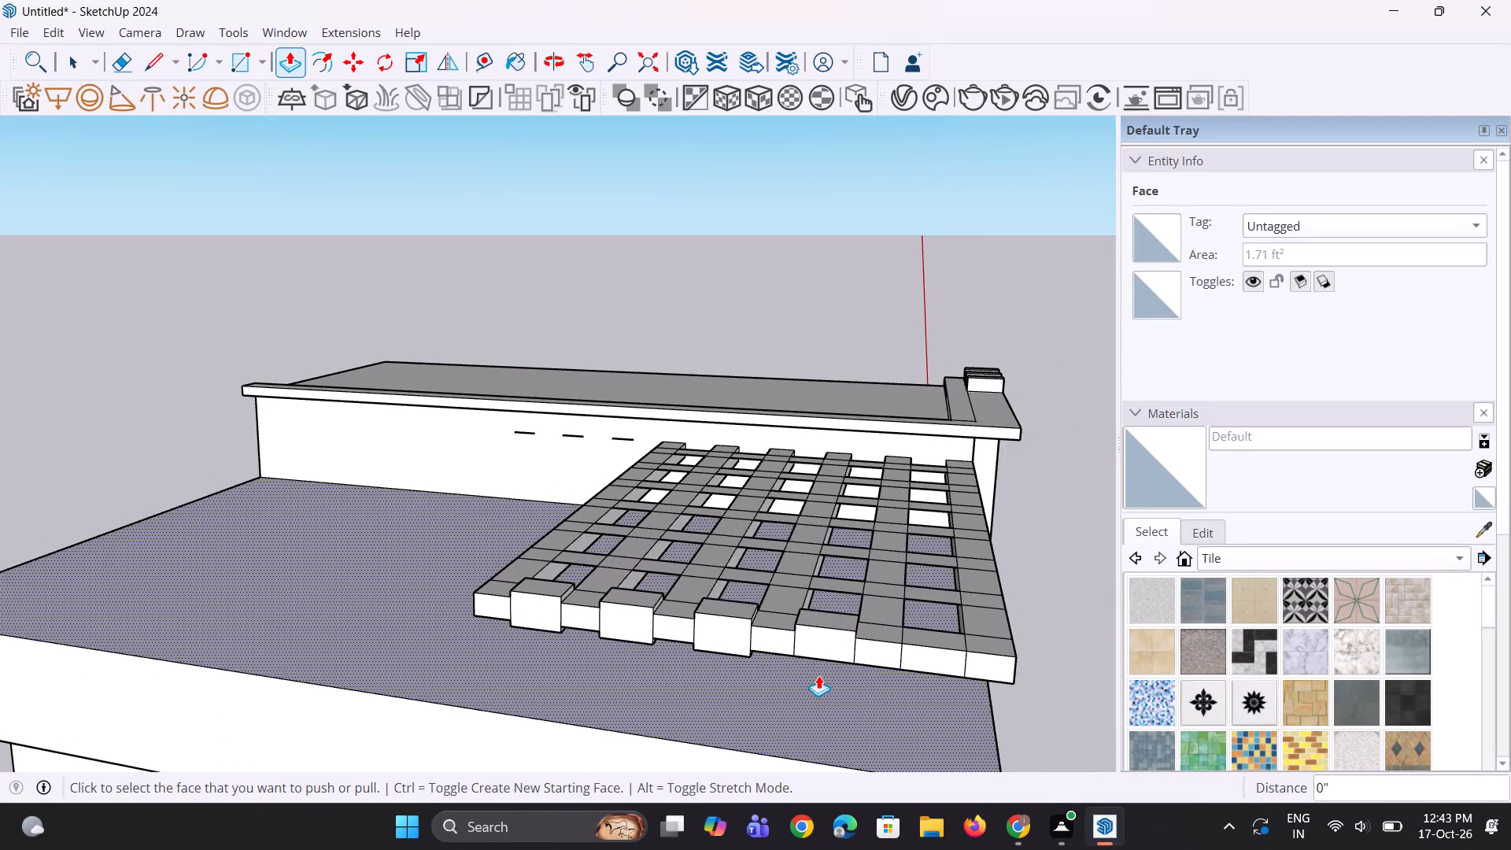
middle_drag(817, 667, 829, 507)
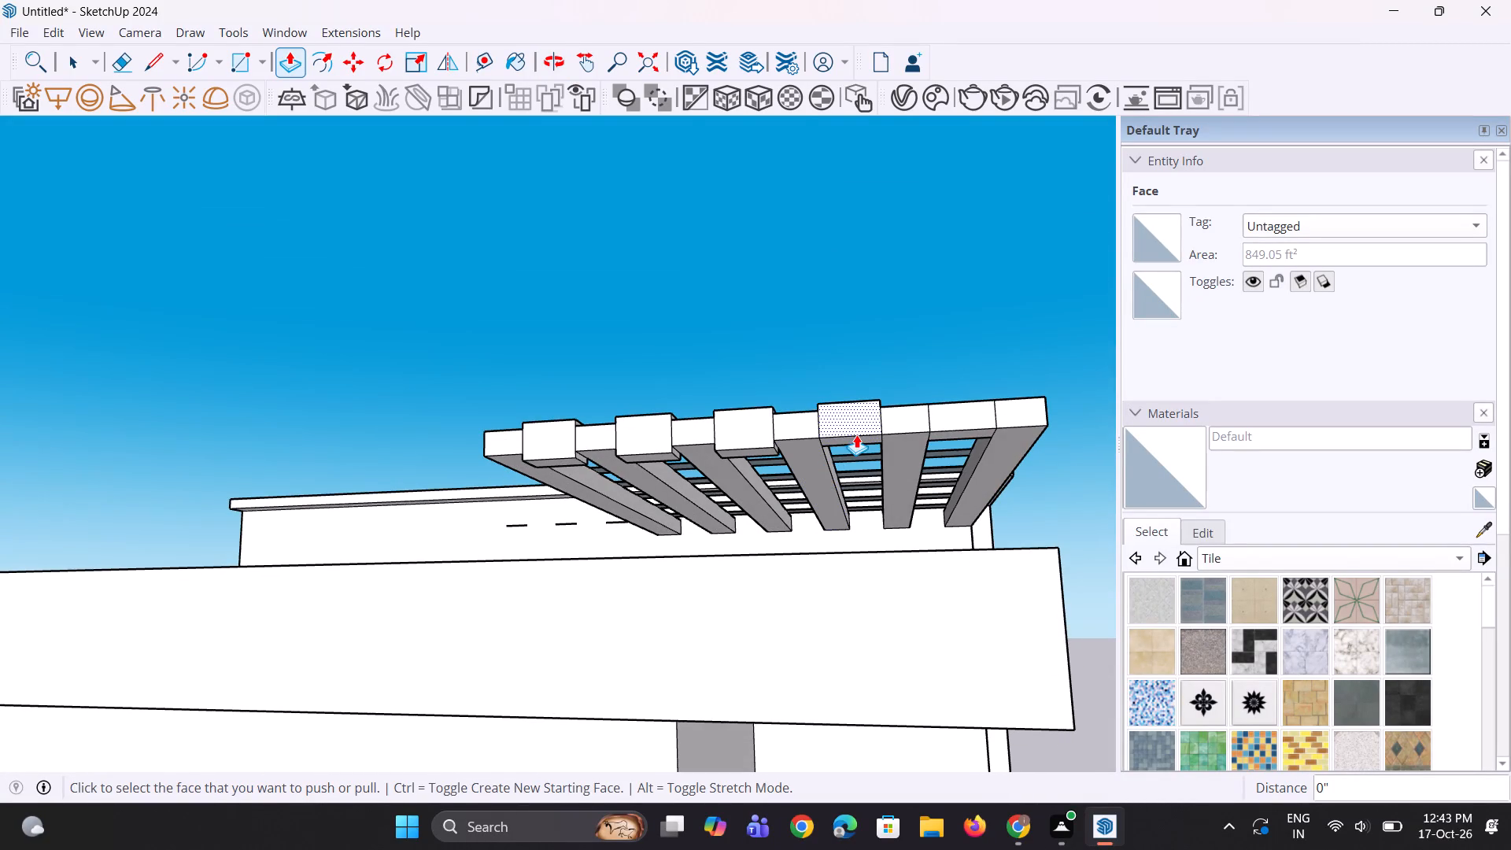
double_click(855, 440)
middle_drag(940, 476, 943, 629)
scroll(943, 629, up, 3)
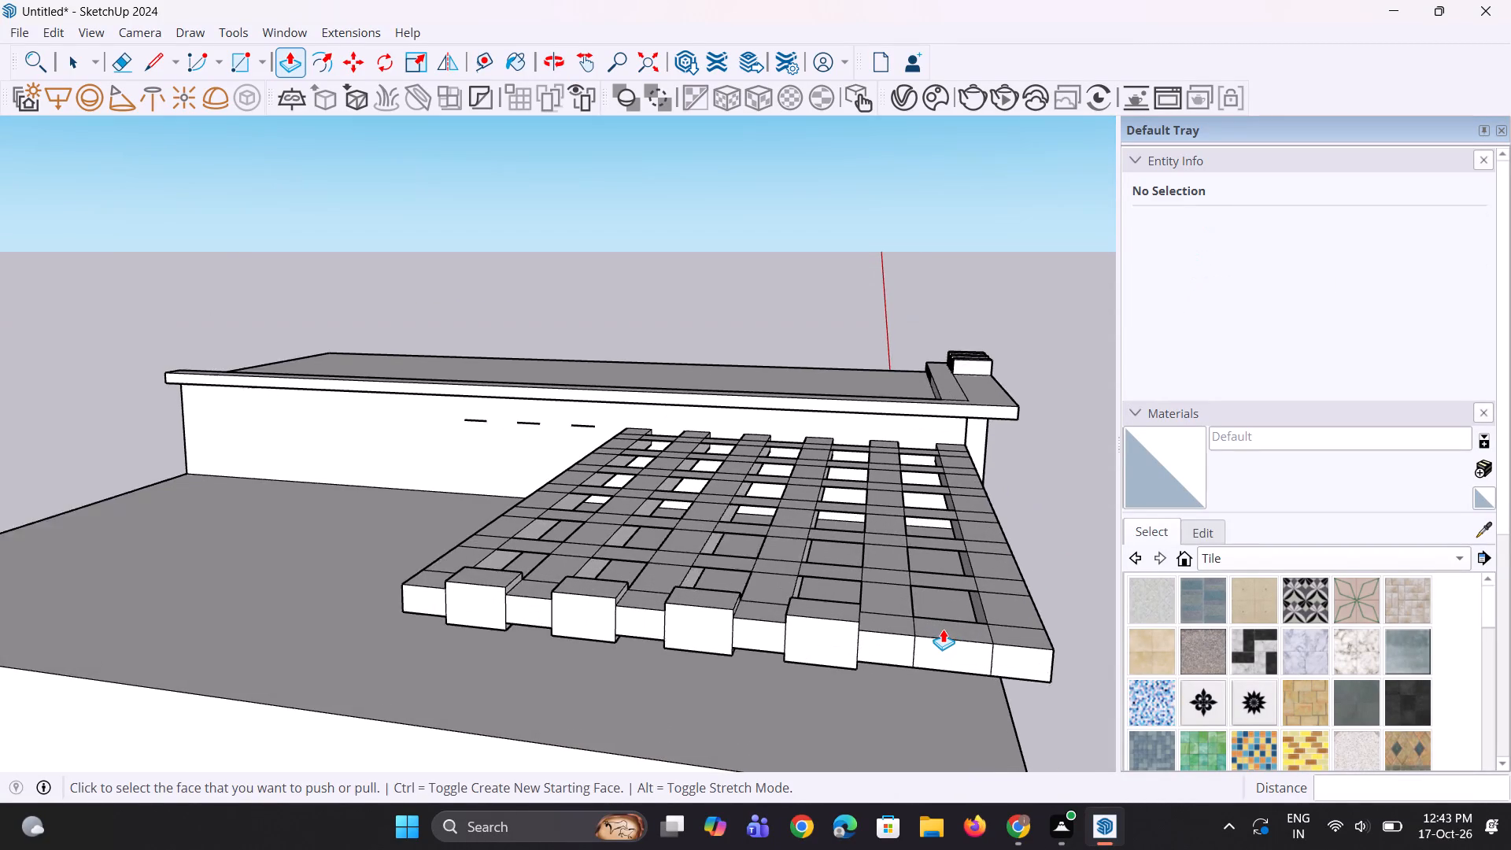
double_click(943, 629)
middle_drag(960, 649, 990, 444)
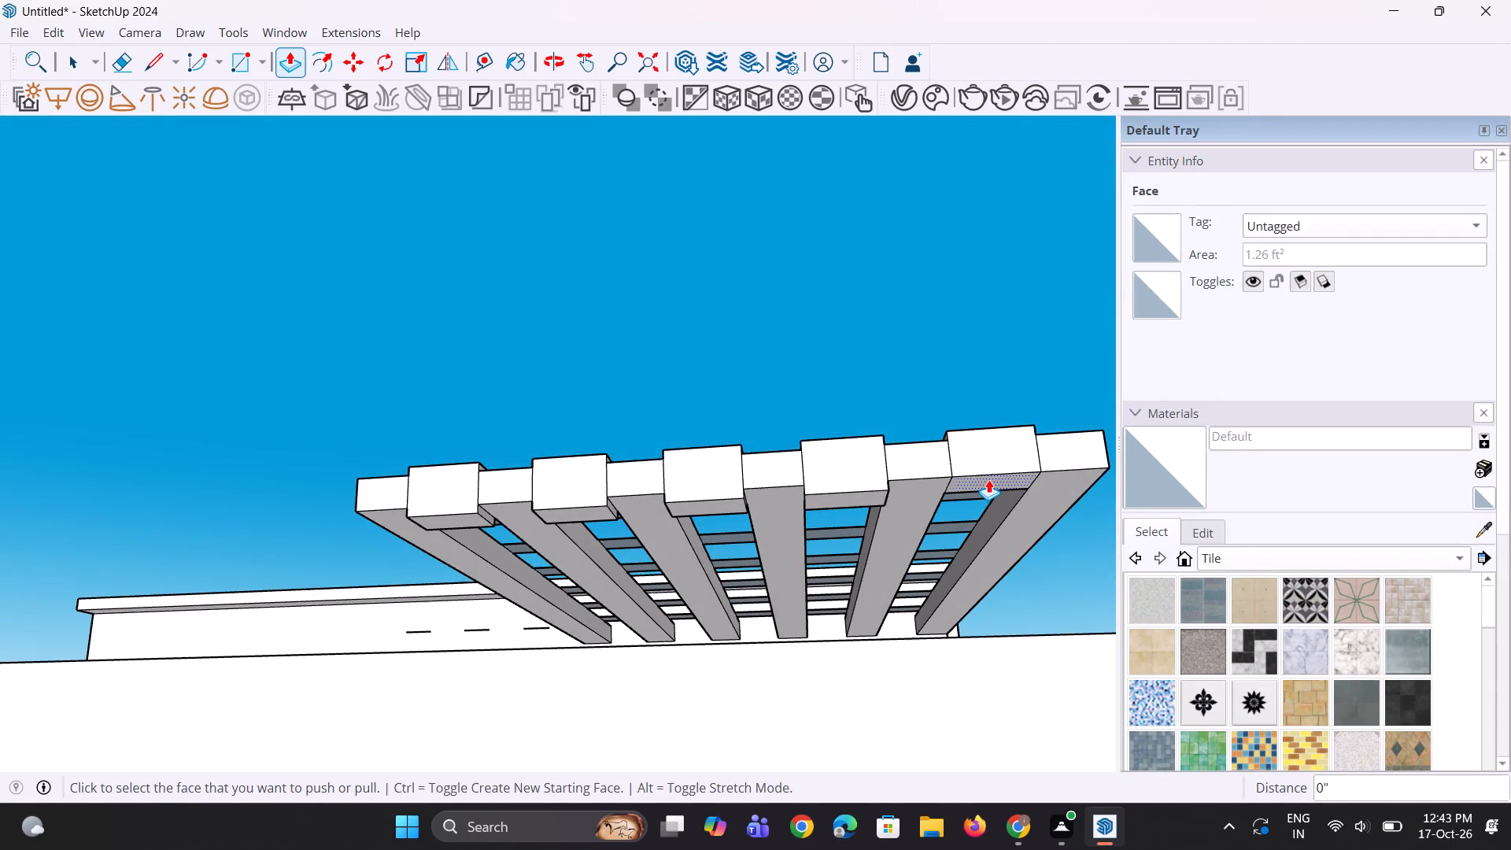
double_click(988, 479)
Raise the tops of all five pieces of the second cross strip by the same 2 1/8" above the slats.
scroll(988, 479, down, 10)
middle_drag(880, 579, 706, 849)
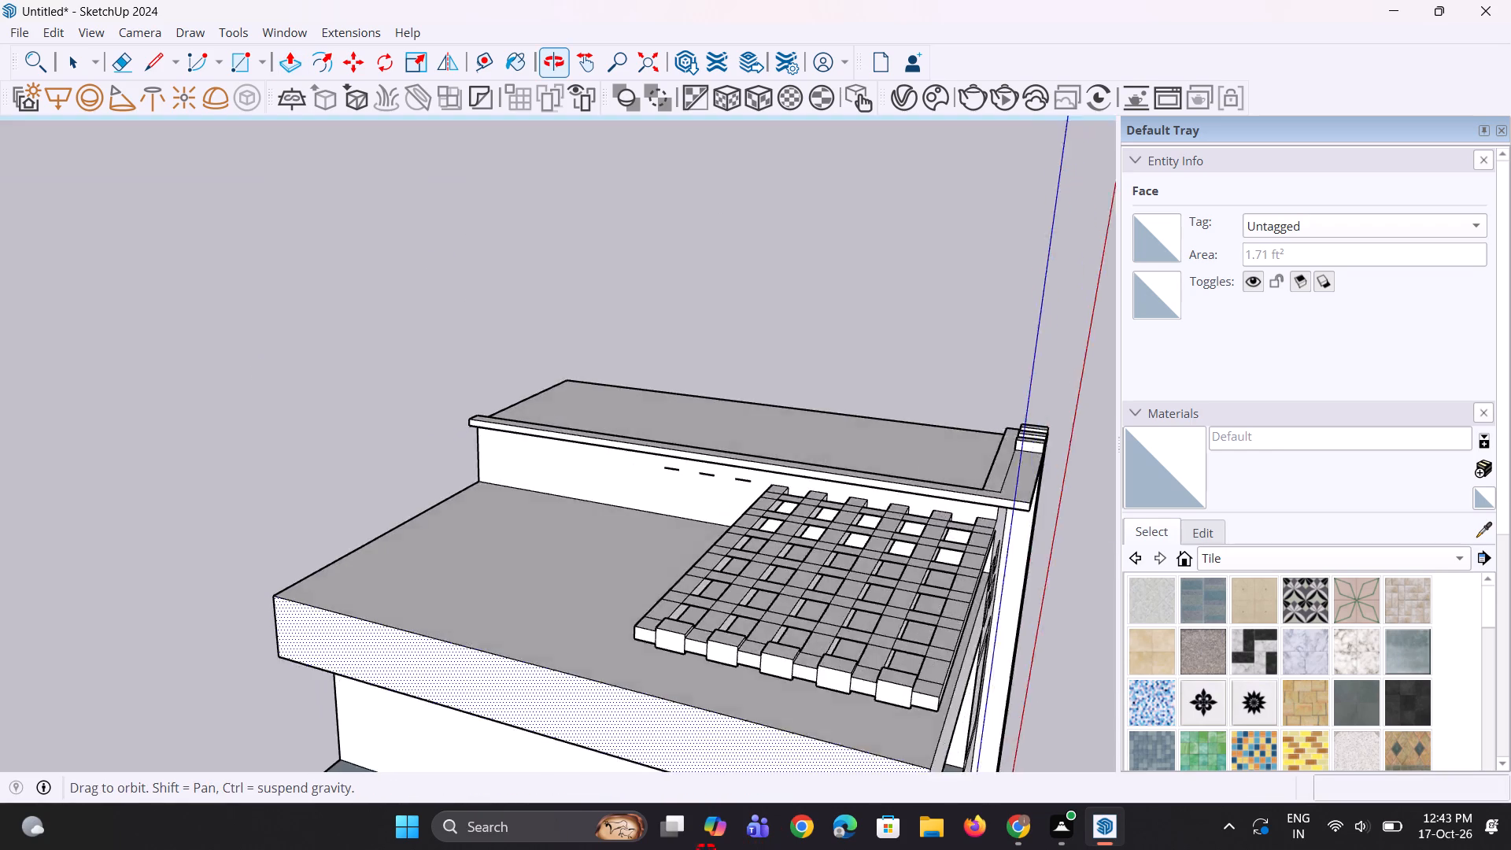
middle_drag(706, 849, 650, 811)
scroll(662, 687, down, 4)
middle_drag(704, 667, 659, 817)
scroll(642, 640, up, 6)
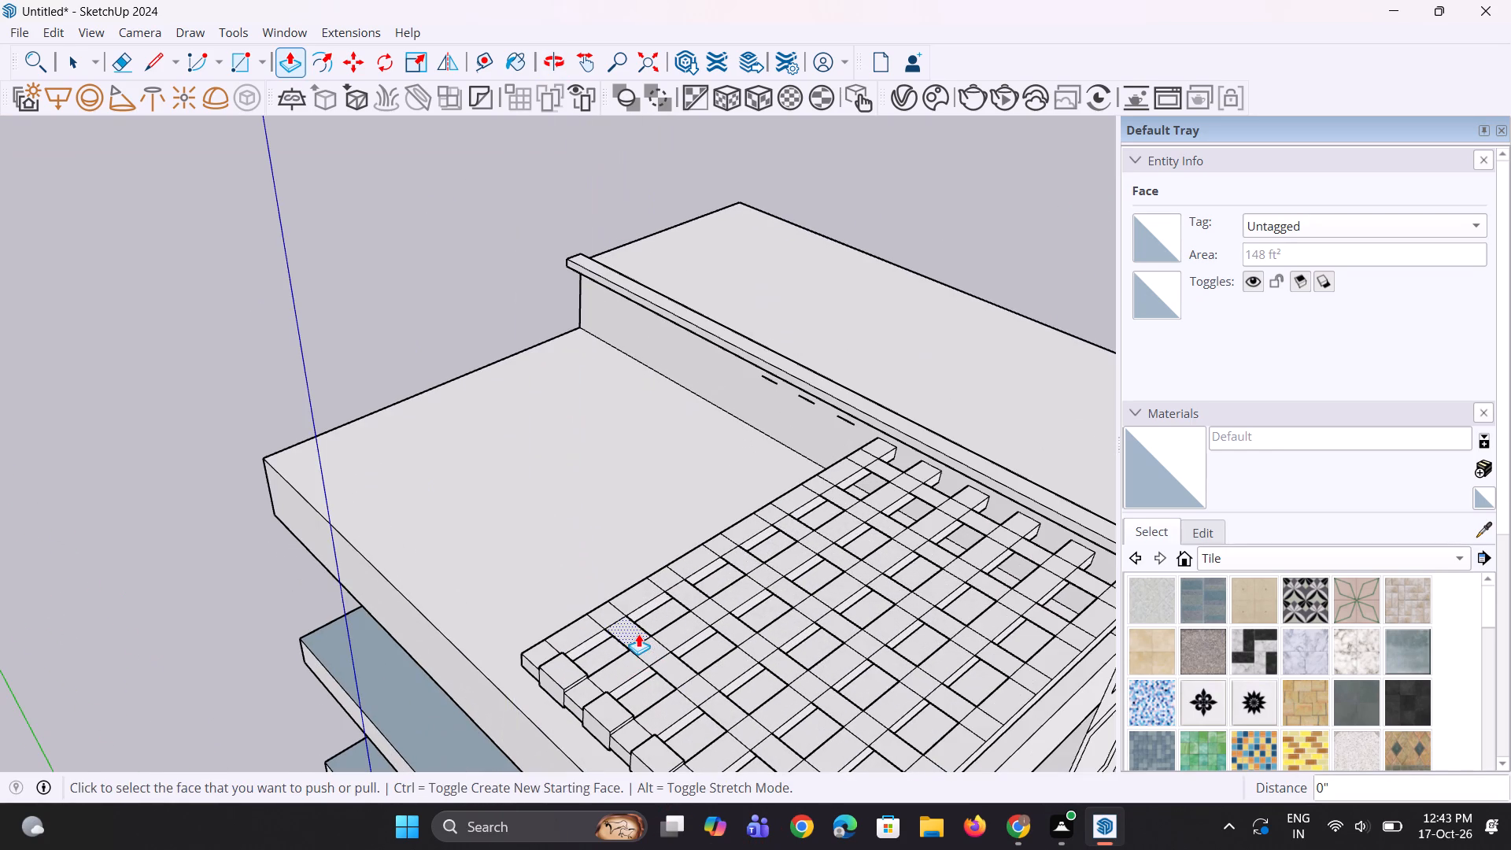
double_click(635, 634)
double_click(671, 667)
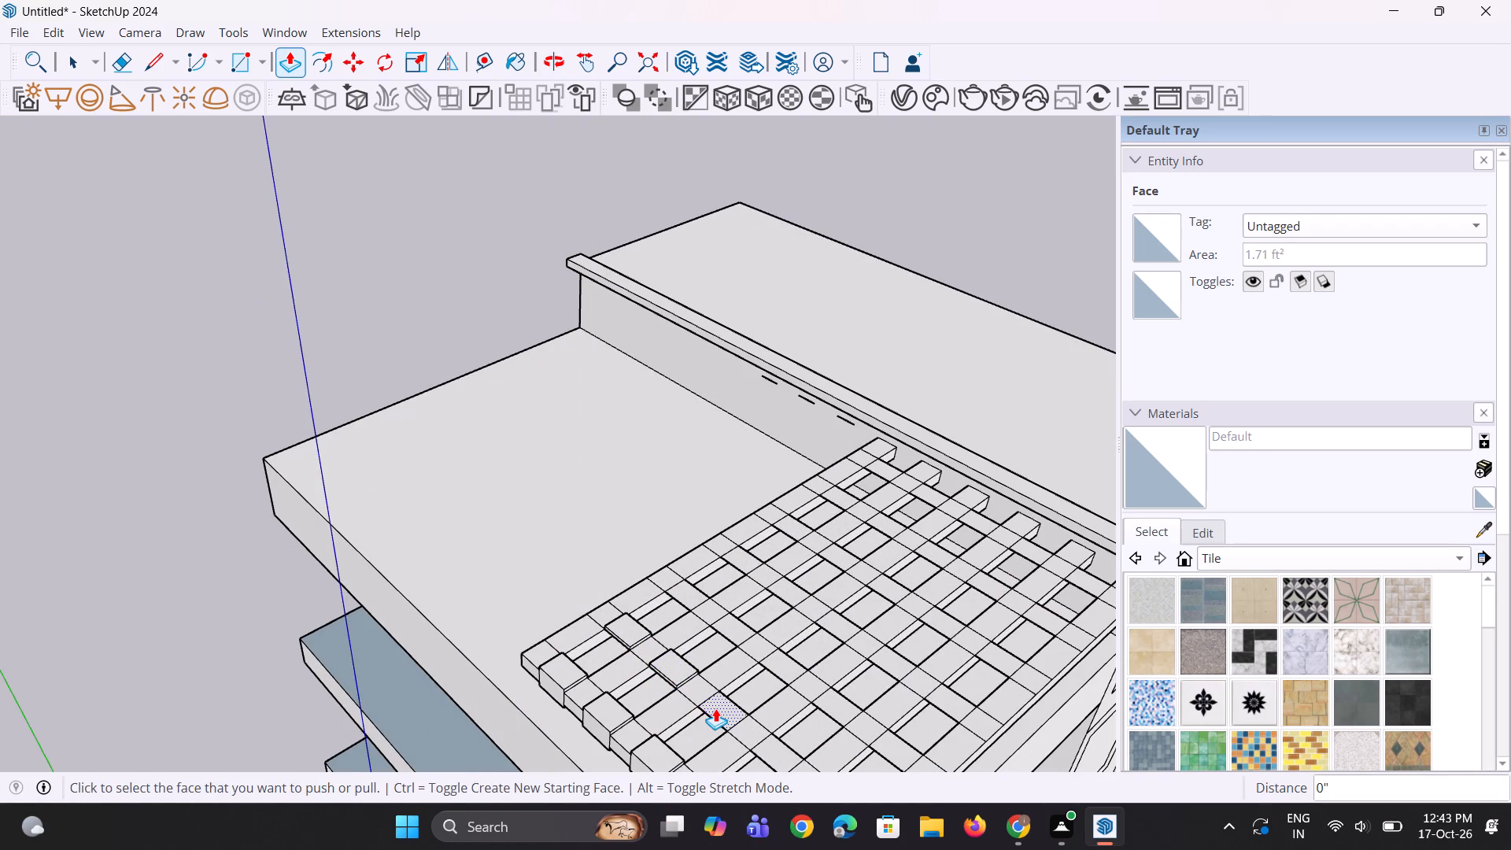
double_click(715, 708)
scroll(690, 653, up, 1)
scroll(690, 653, down, 5)
scroll(781, 771, up, 7)
double_click(739, 693)
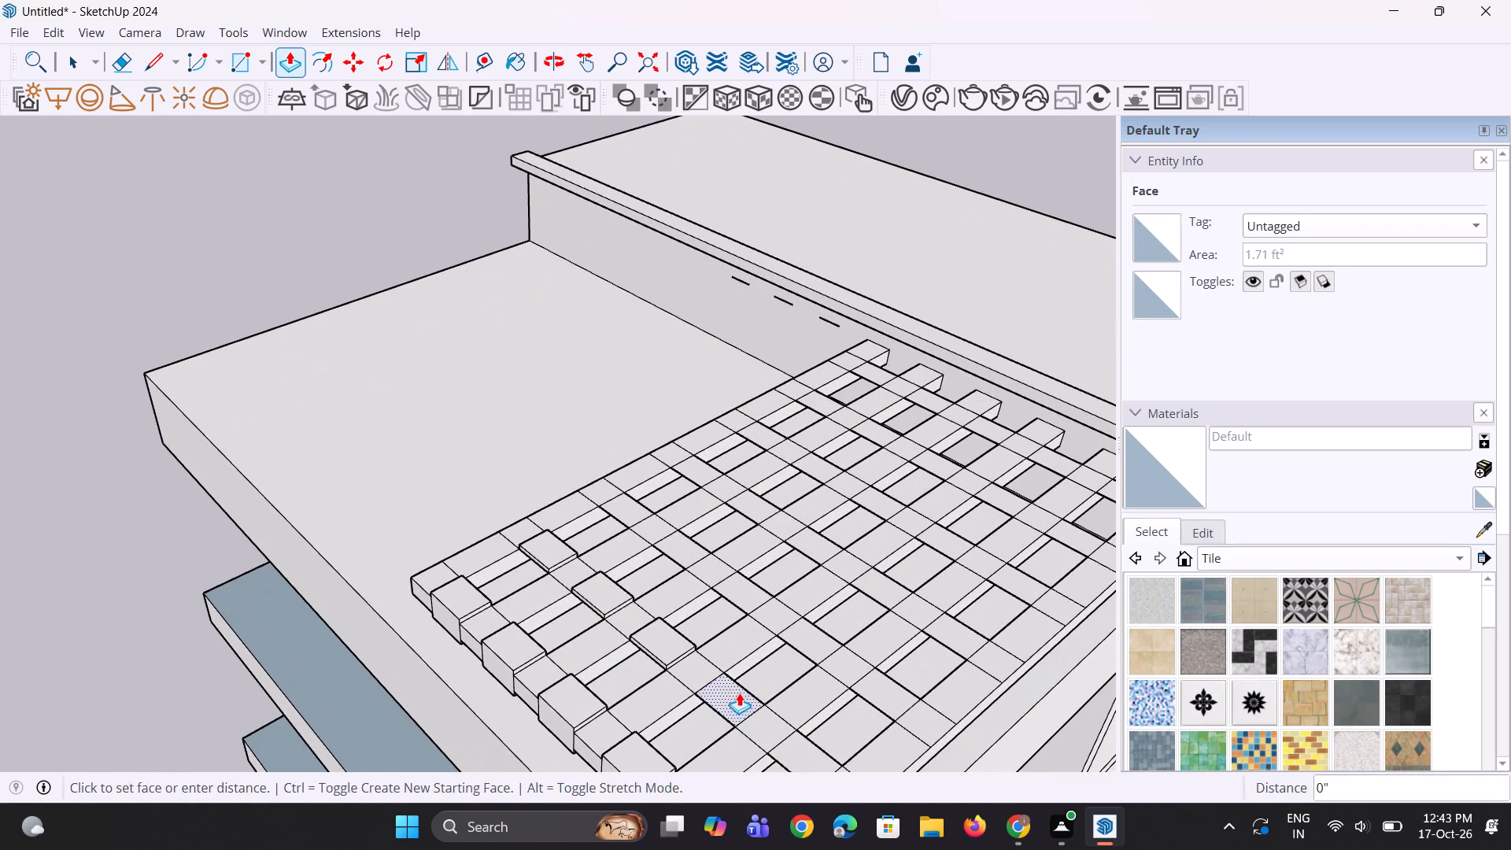
scroll(717, 671, down, 5)
scroll(785, 757, up, 4)
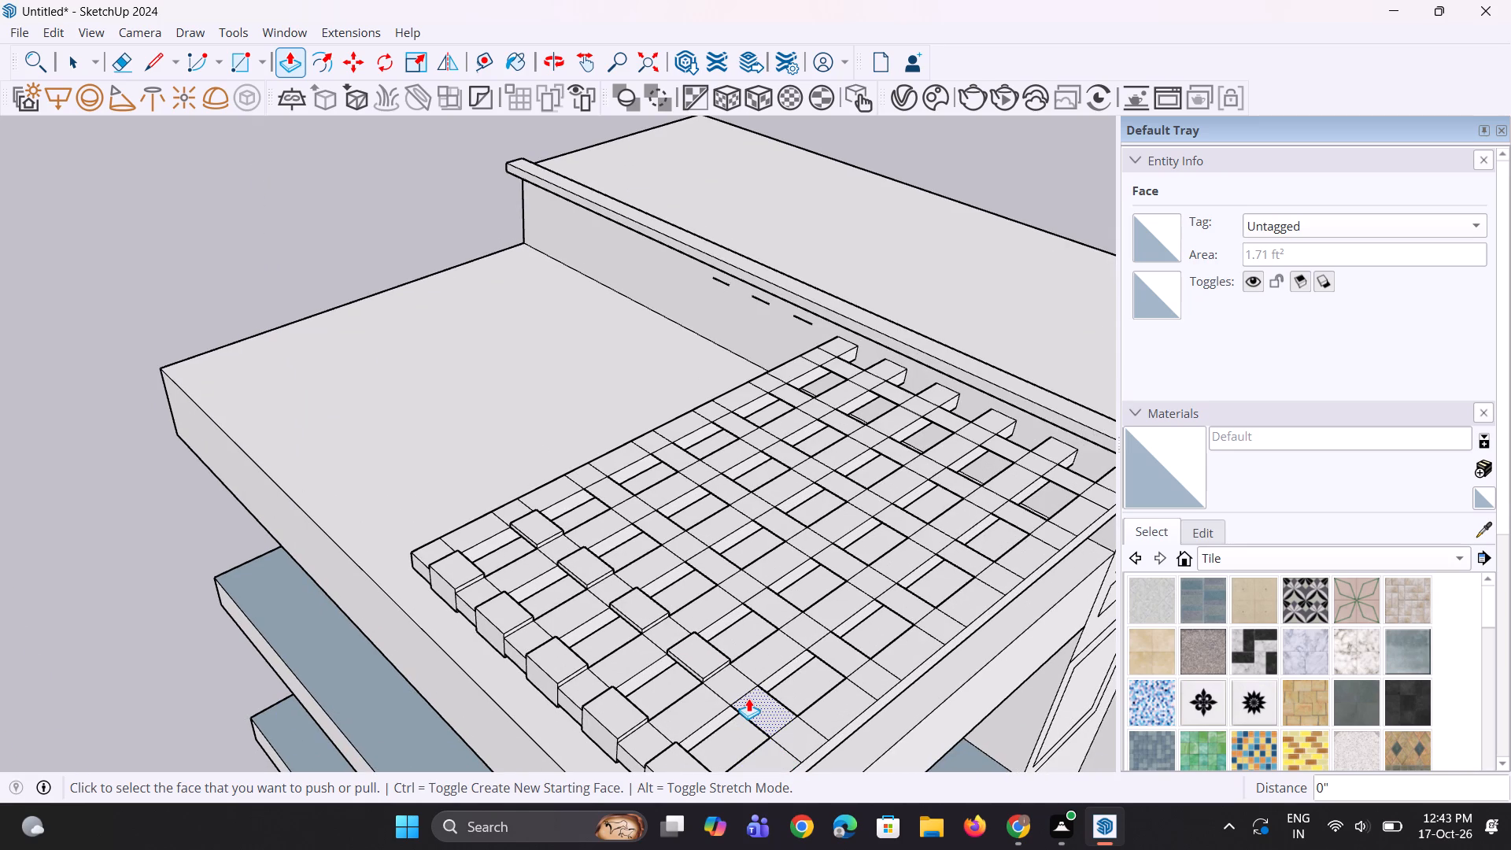
double_click(748, 698)
Lower the underside of the second cross strip's first piece about 8 3/16", flush with the slats' undersides, undoing any extra extension.
scroll(758, 731, up, 1)
middle_drag(758, 731, 970, 468)
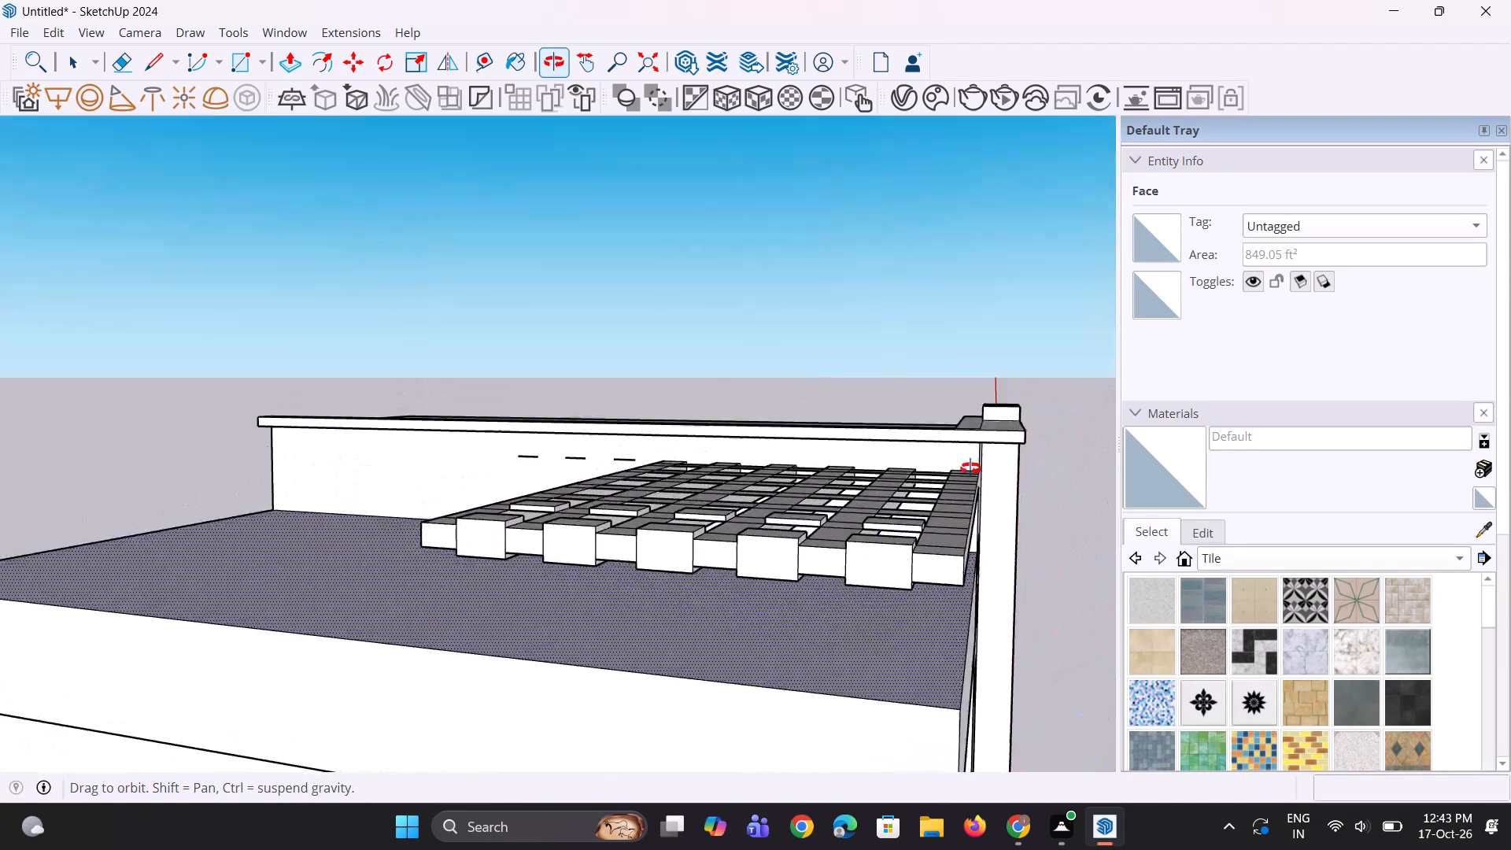
middle_drag(970, 468, 987, 553)
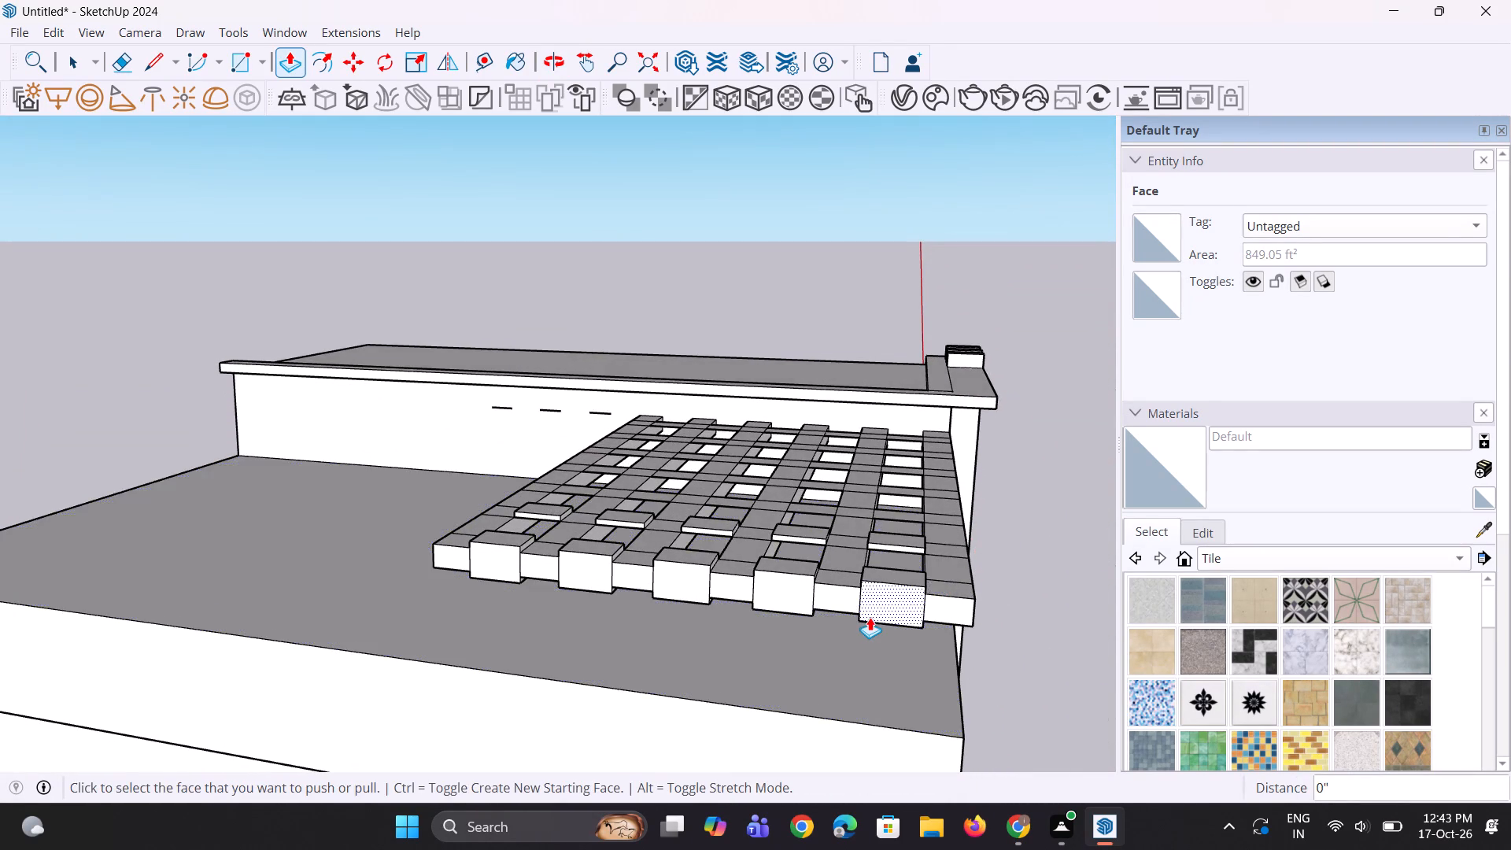
scroll(870, 617, down, 3)
middle_drag(869, 619, 889, 445)
scroll(892, 452, up, 13)
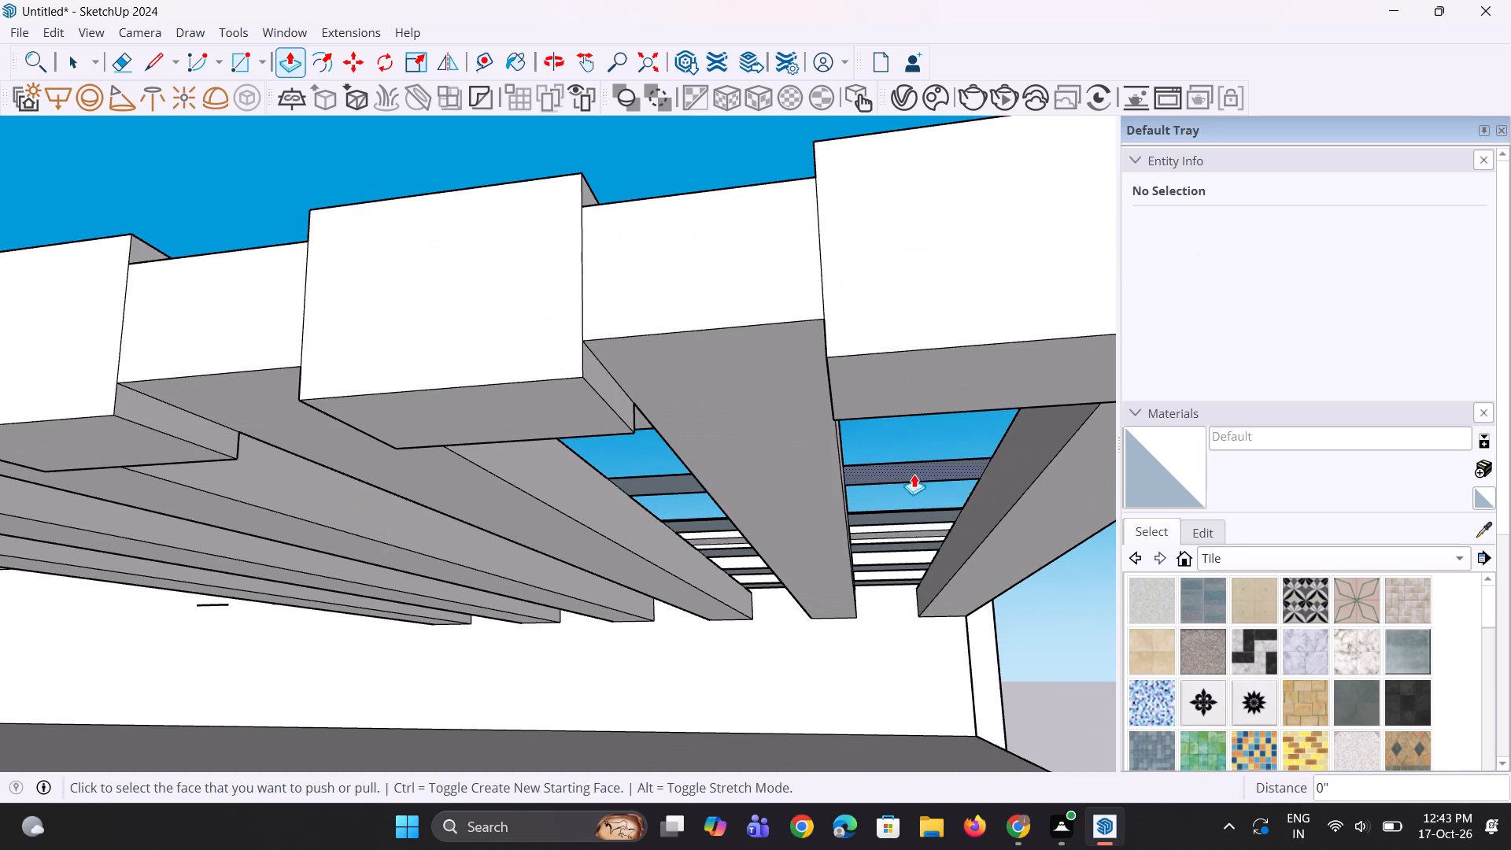
middle_drag(918, 471, 820, 411)
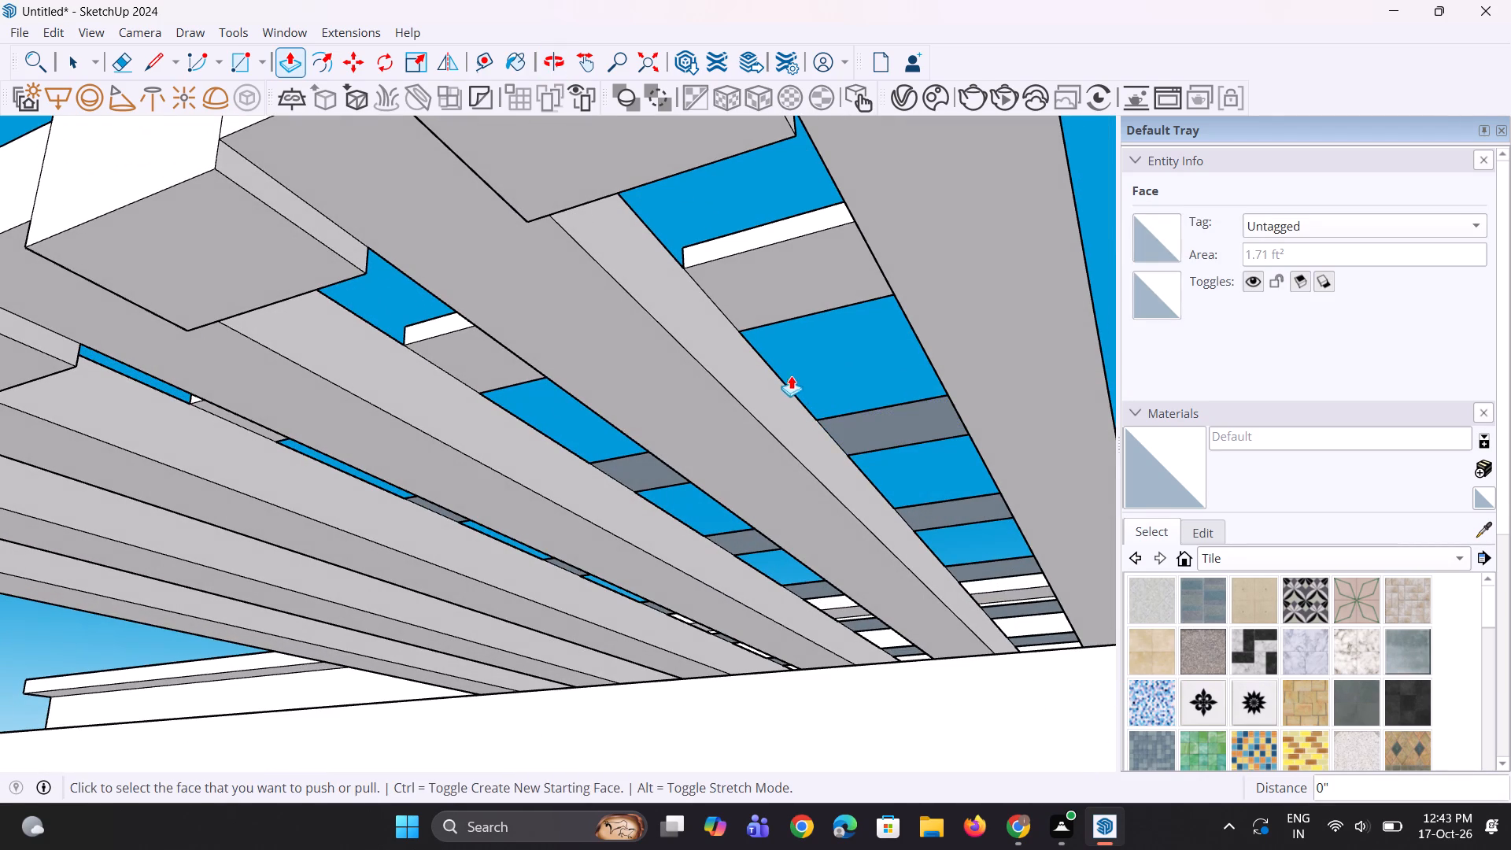
click(811, 277)
click(903, 267)
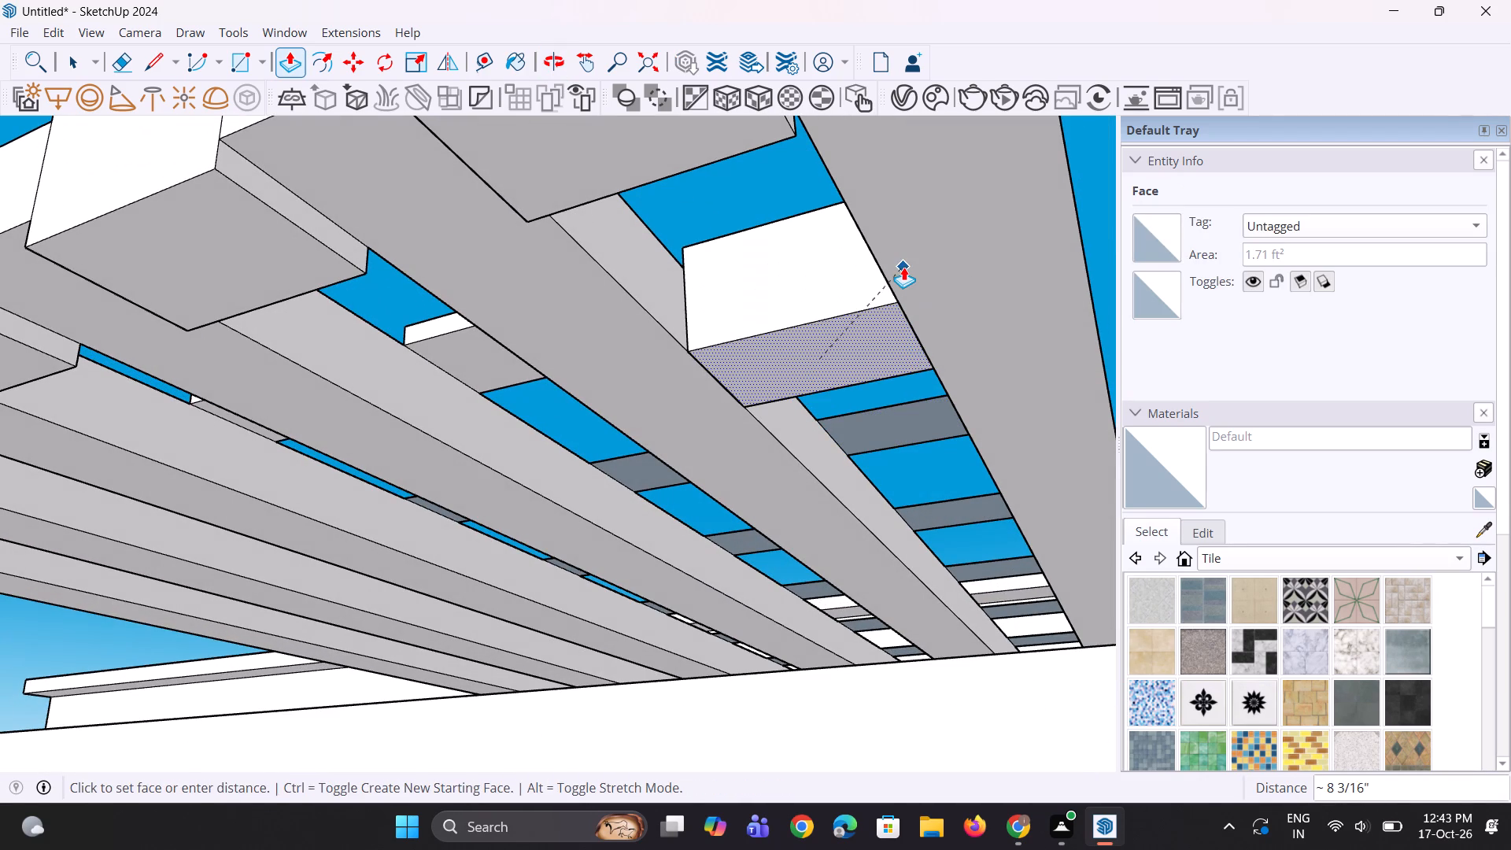
double_click(851, 353)
scroll(903, 441, down, 4)
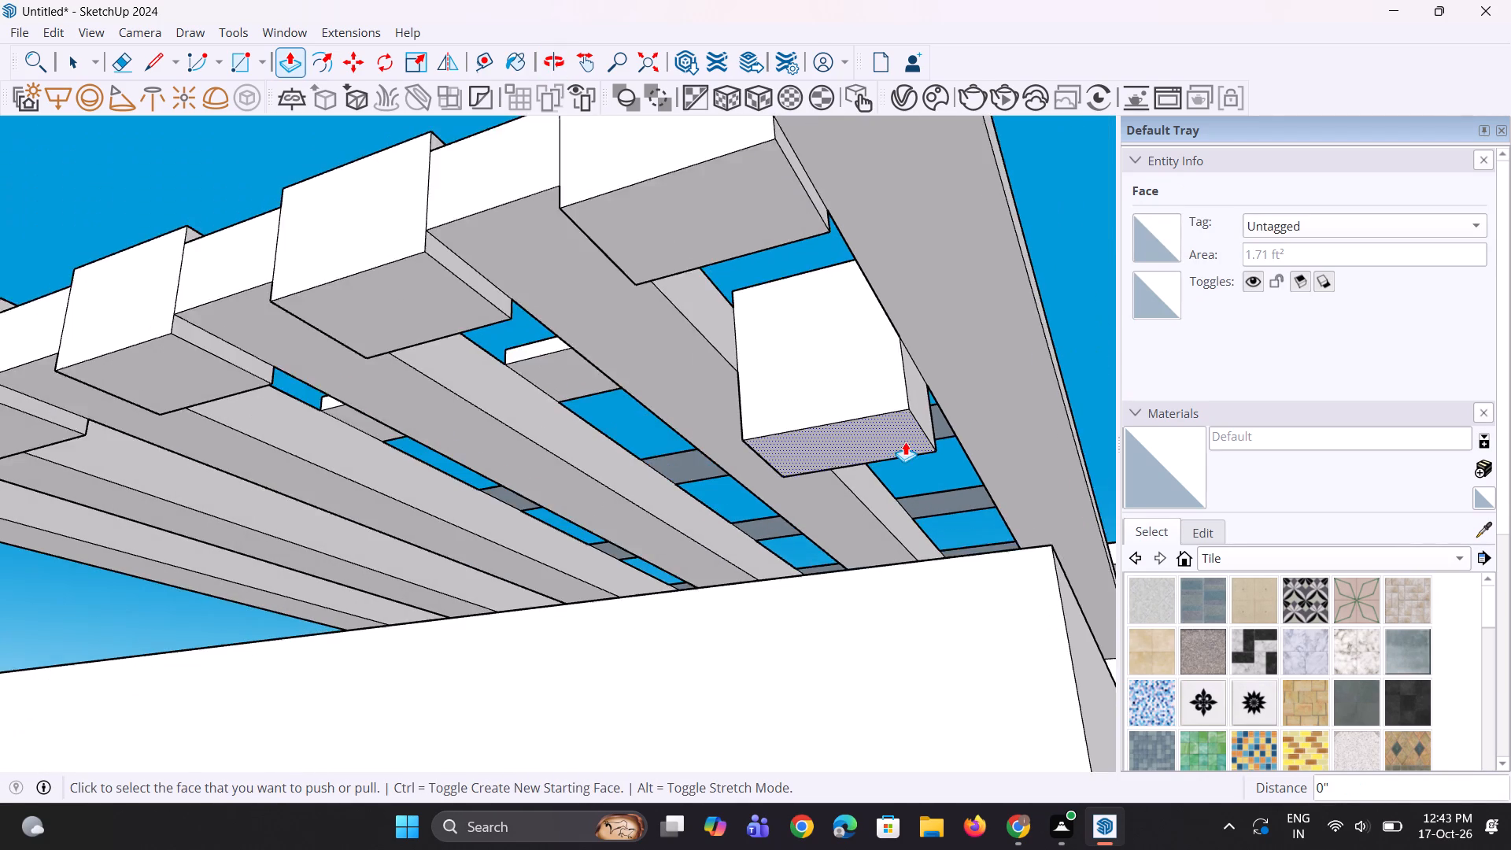
scroll(866, 440, down, 4)
middle_drag(795, 434, 908, 454)
key(ctrl+z)
Lower the undersides of the other four pieces of the second cross strip about 8 3/16", flush with the slats' undersides.
double_click(748, 411)
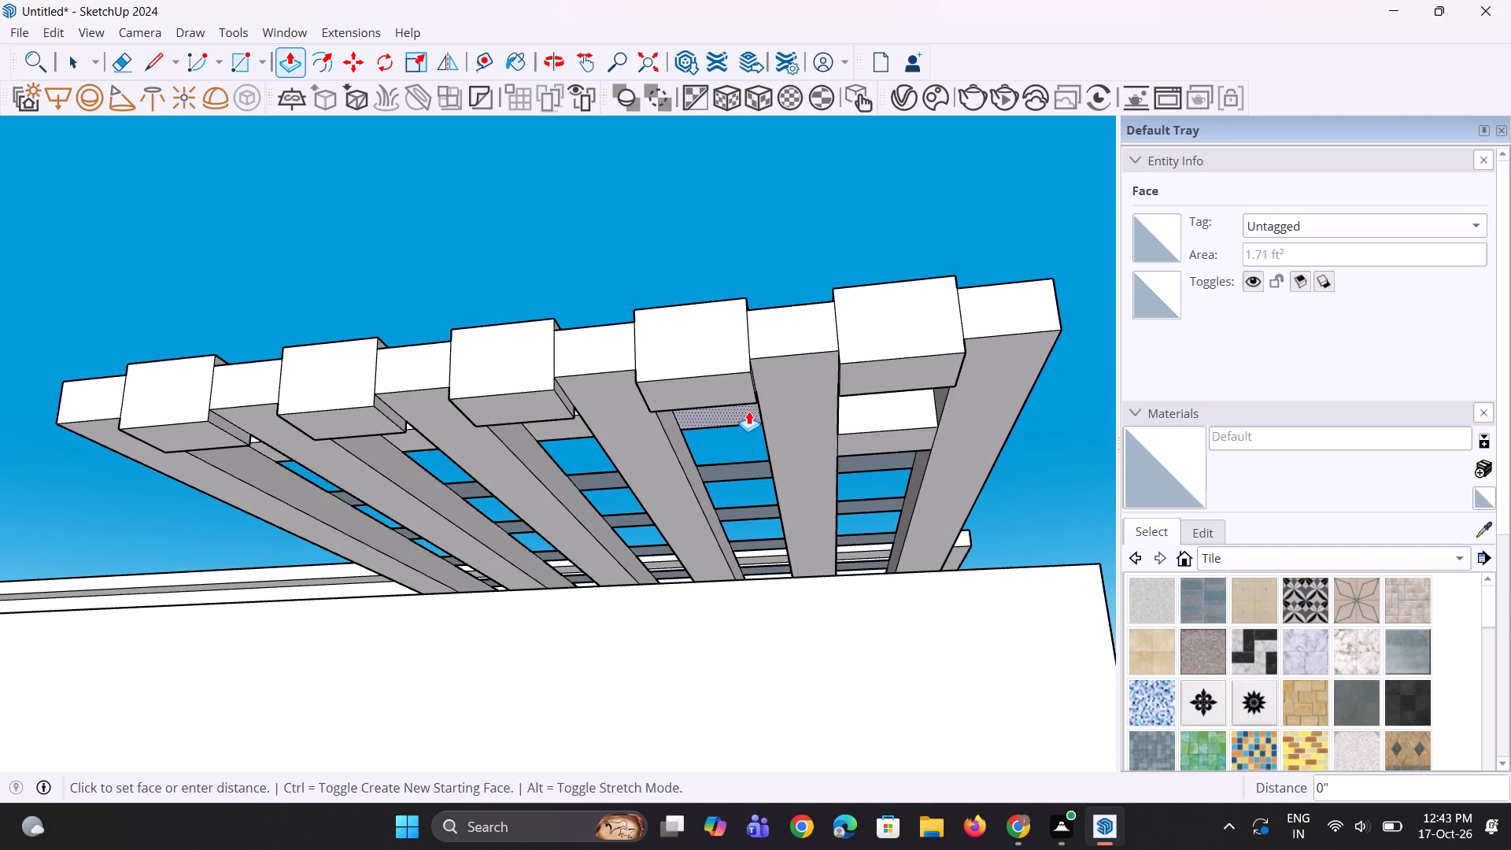
double_click(586, 430)
middle_drag(653, 475, 724, 428)
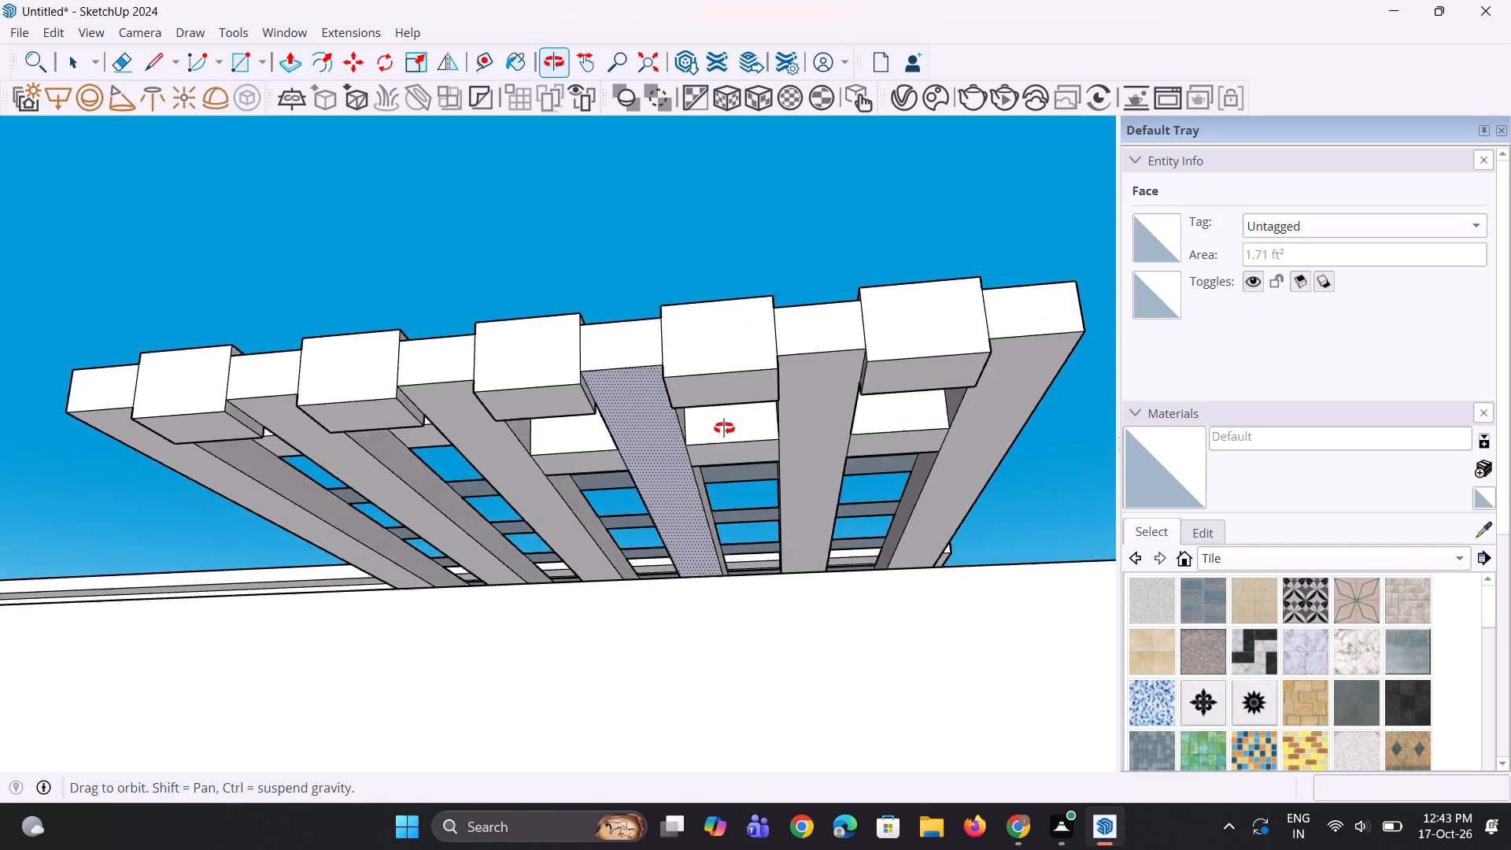
middle_drag(724, 428, 890, 429)
click(853, 473)
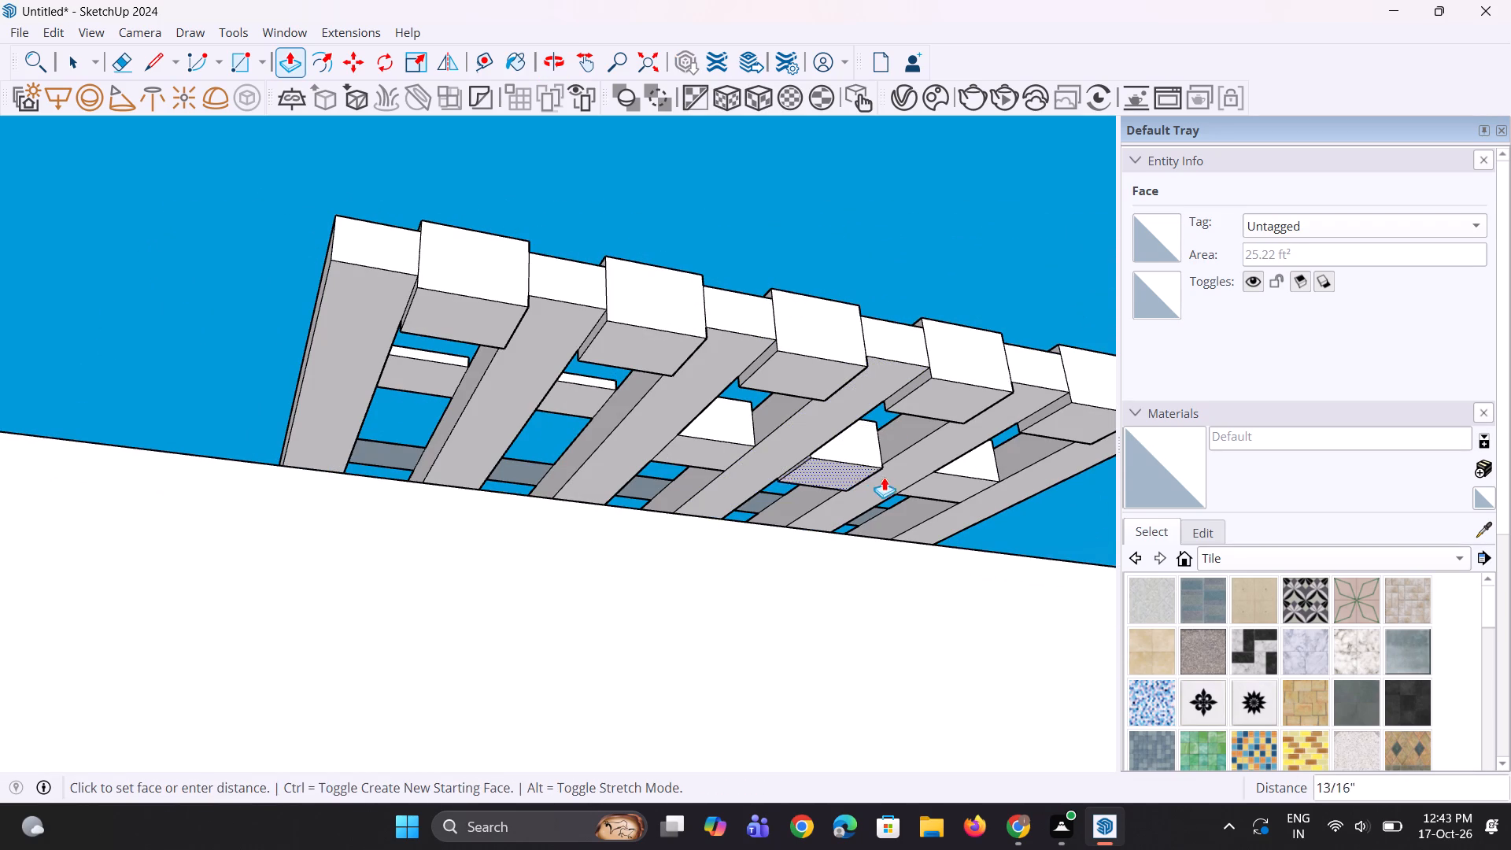
click(914, 464)
click(711, 449)
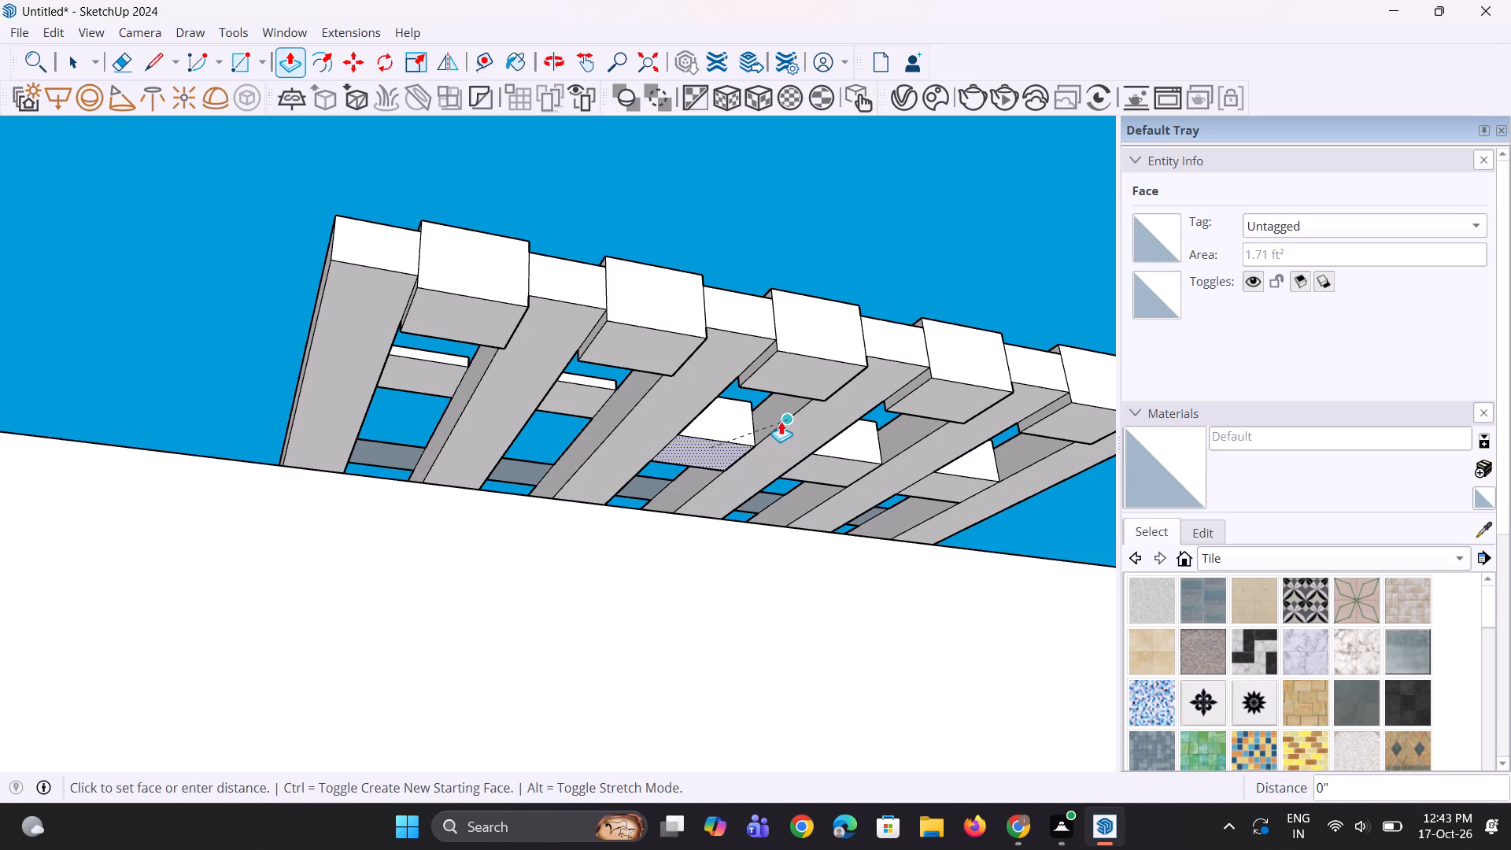
click(781, 421)
double_click(593, 401)
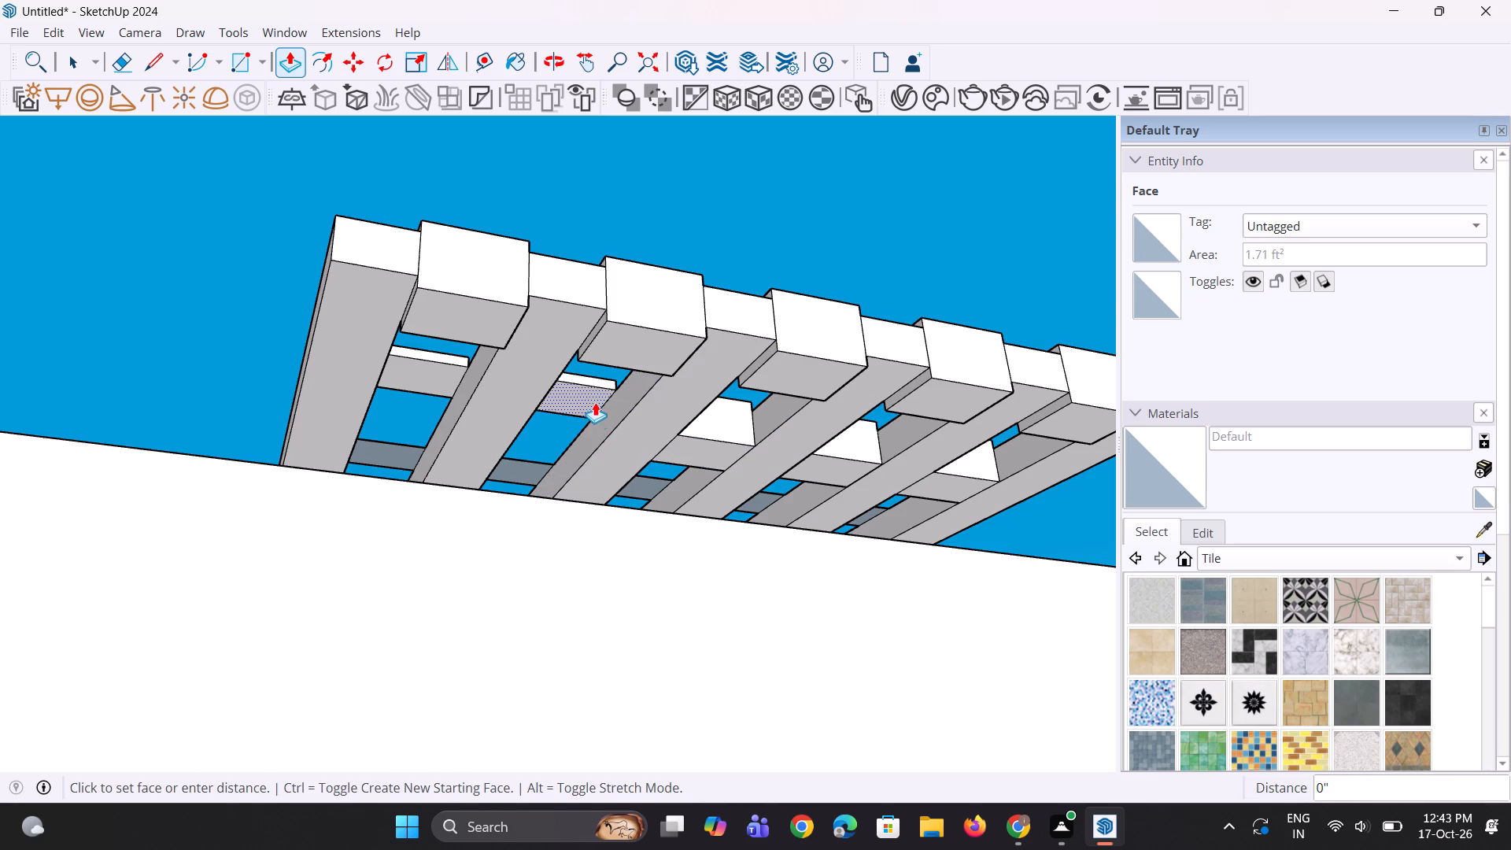
click(645, 424)
scroll(667, 431, down, 5)
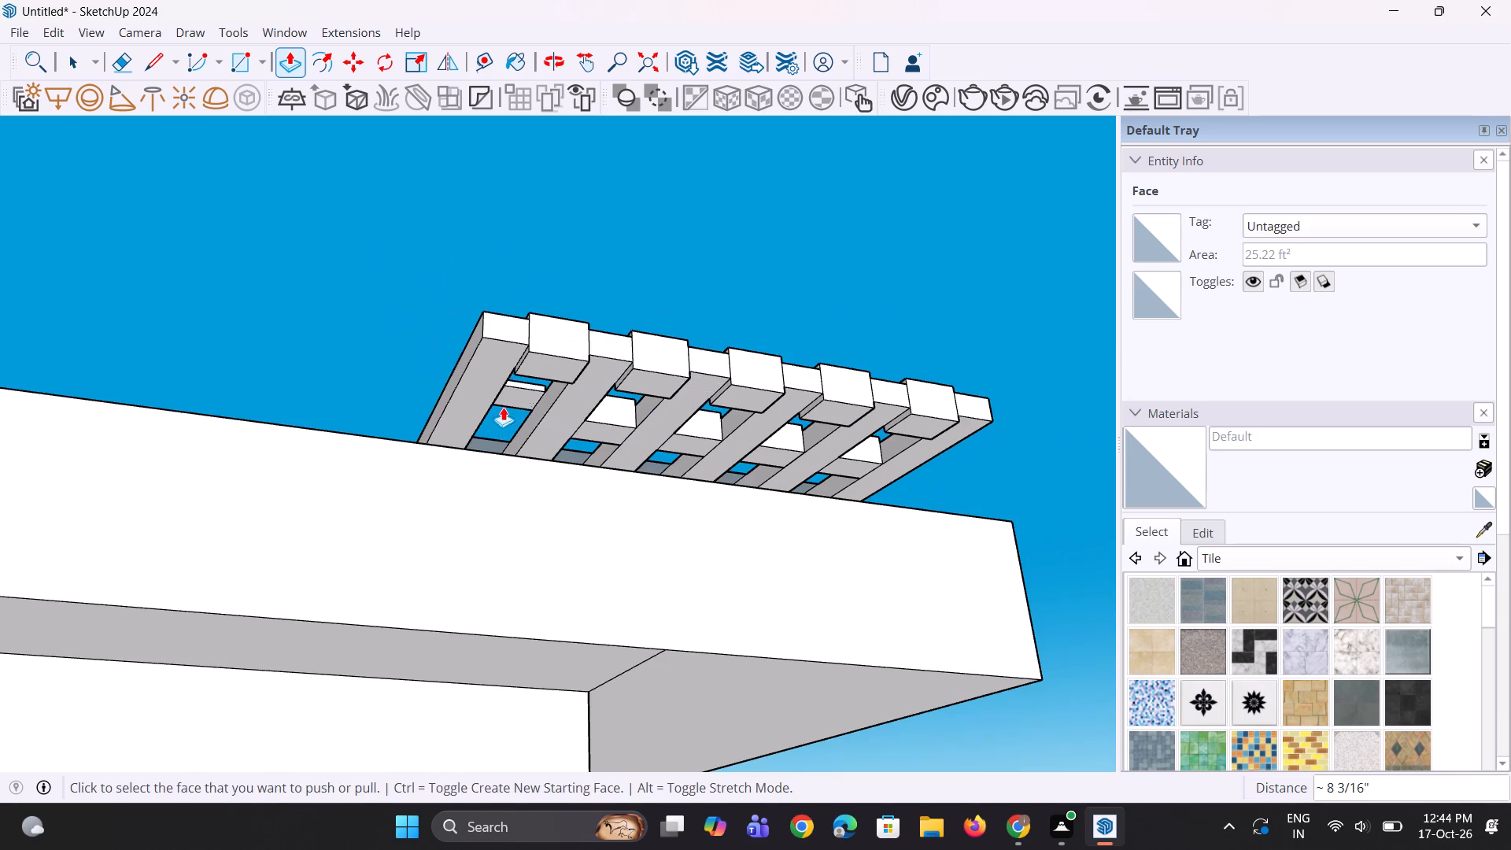
double_click(514, 405)
Lower the undersides of the fifth, fourth, third and second pieces of the third cross strip about 8 3/16", flush with the slats.
middle_drag(581, 423, 538, 665)
scroll(623, 536, down, 4)
middle_drag(560, 538, 611, 354)
scroll(577, 421, up, 11)
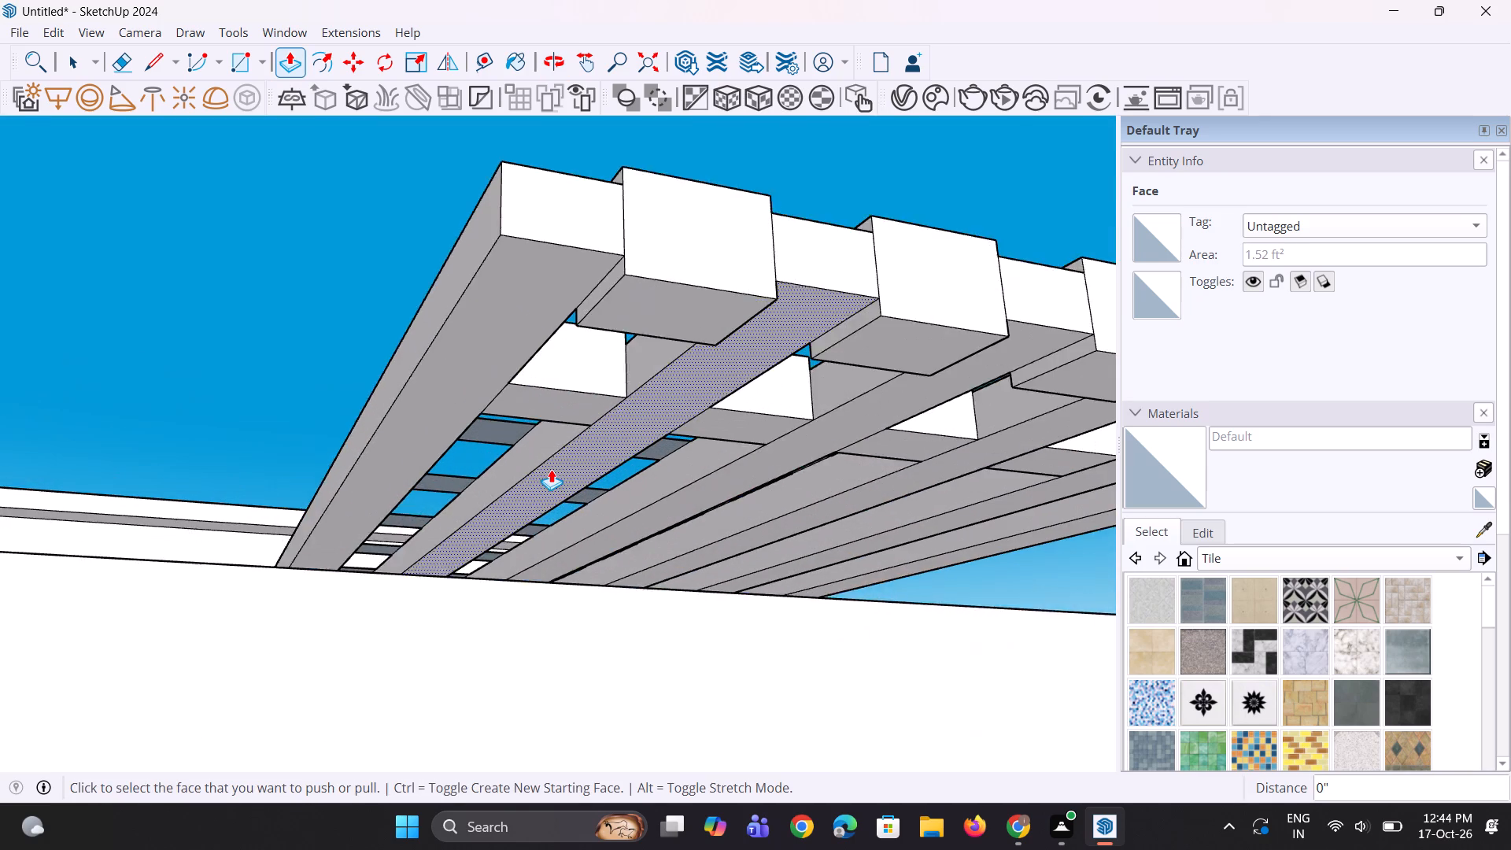
scroll(551, 469, up, 2)
double_click(510, 419)
click(505, 417)
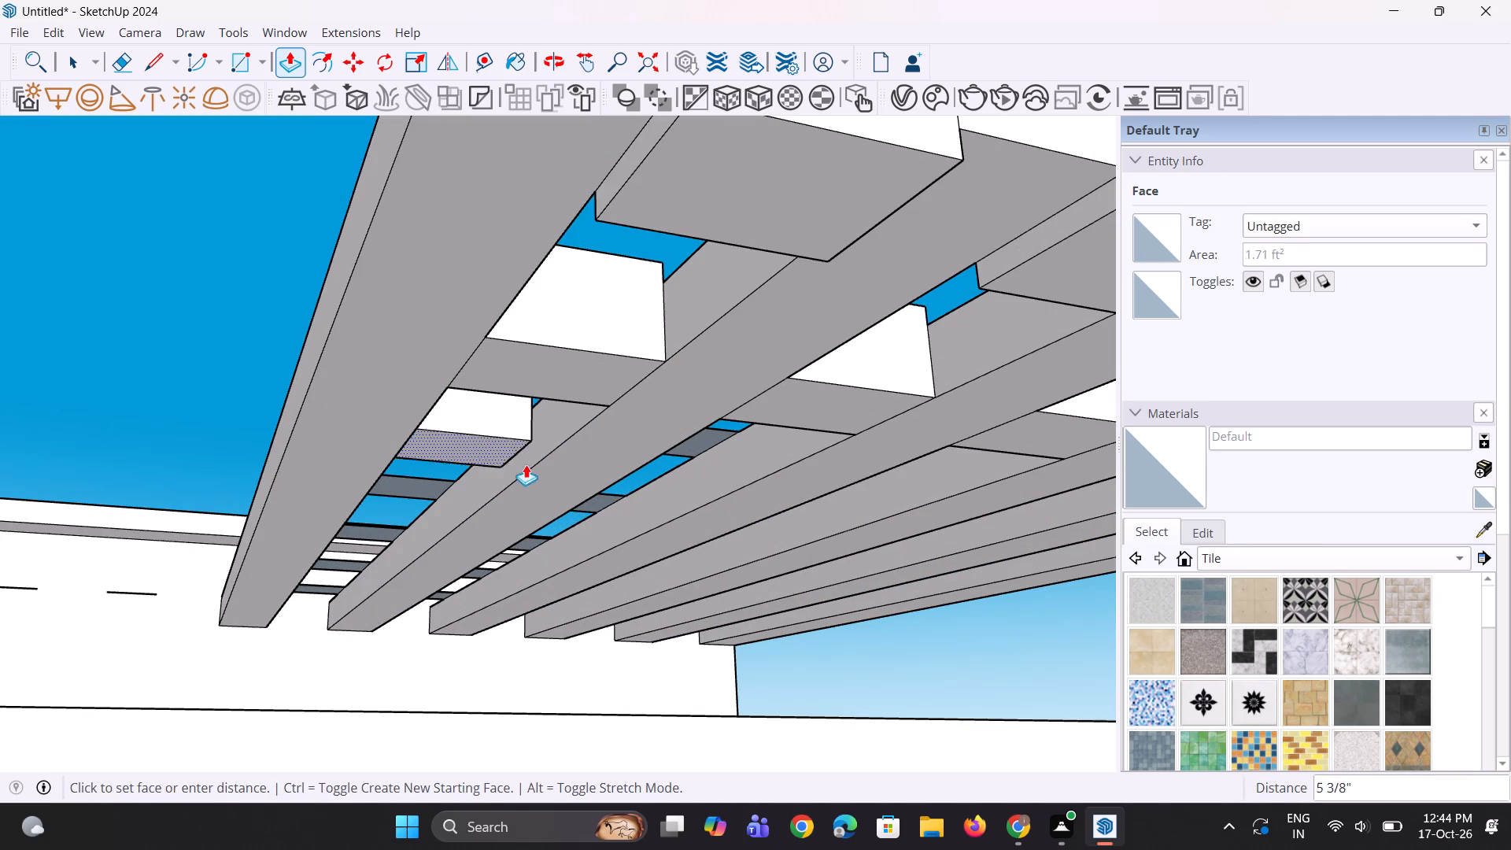
click(563, 460)
click(702, 438)
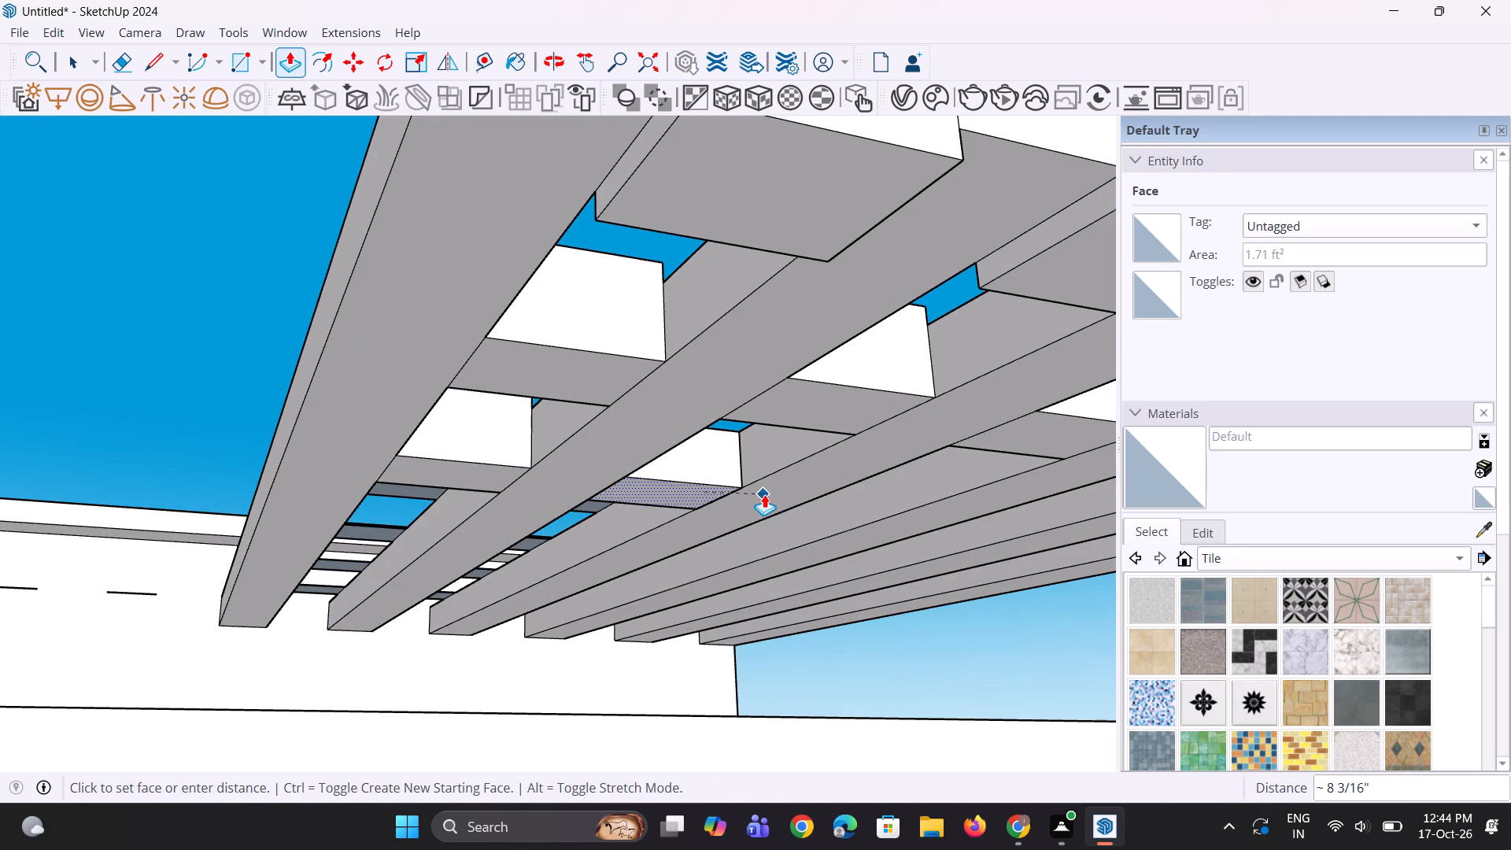
click(764, 494)
middle_drag(767, 494, 511, 464)
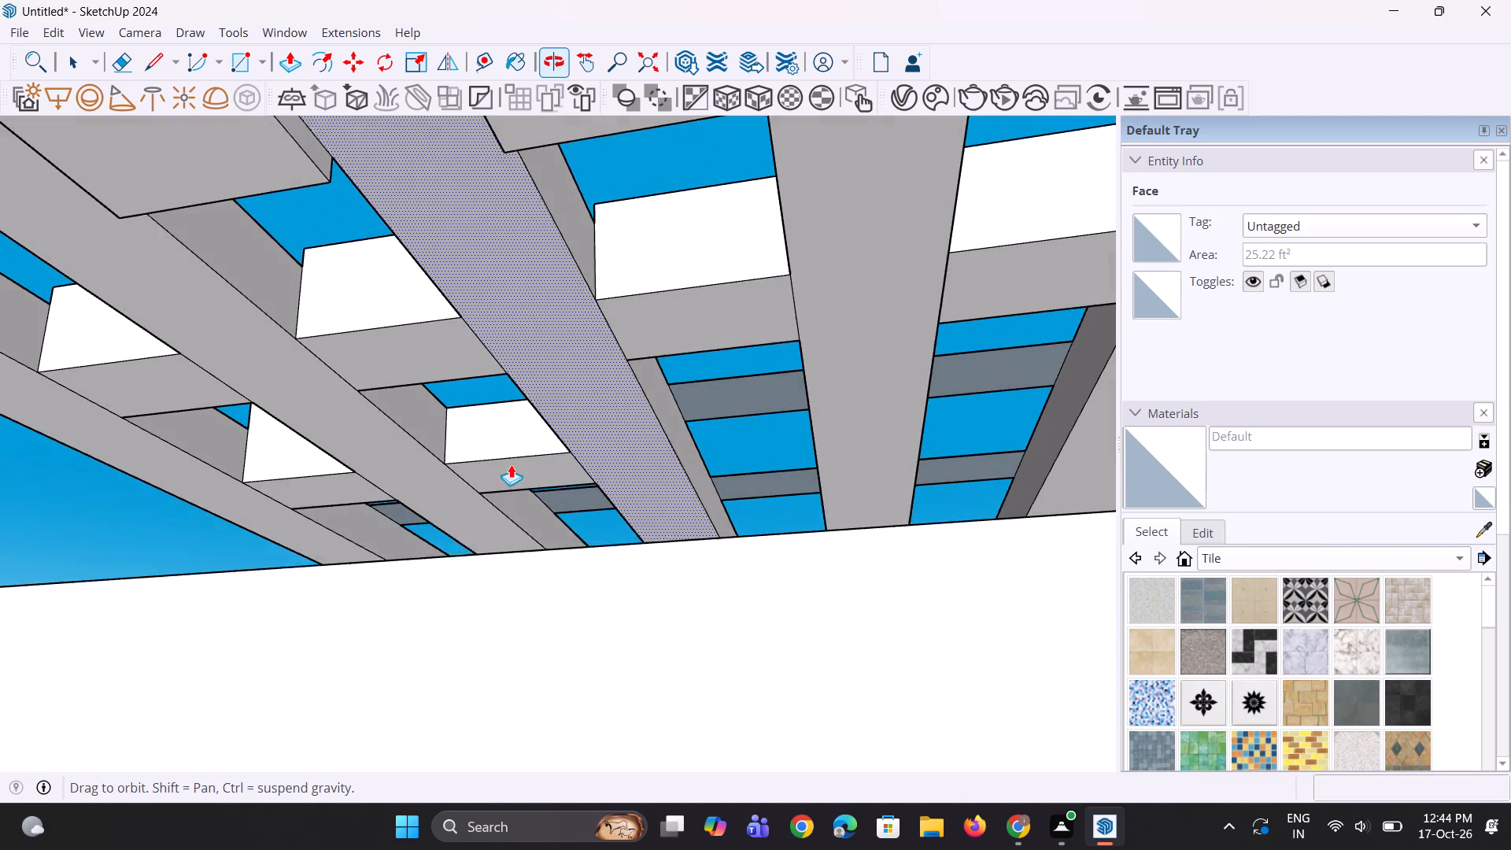
double_click(734, 398)
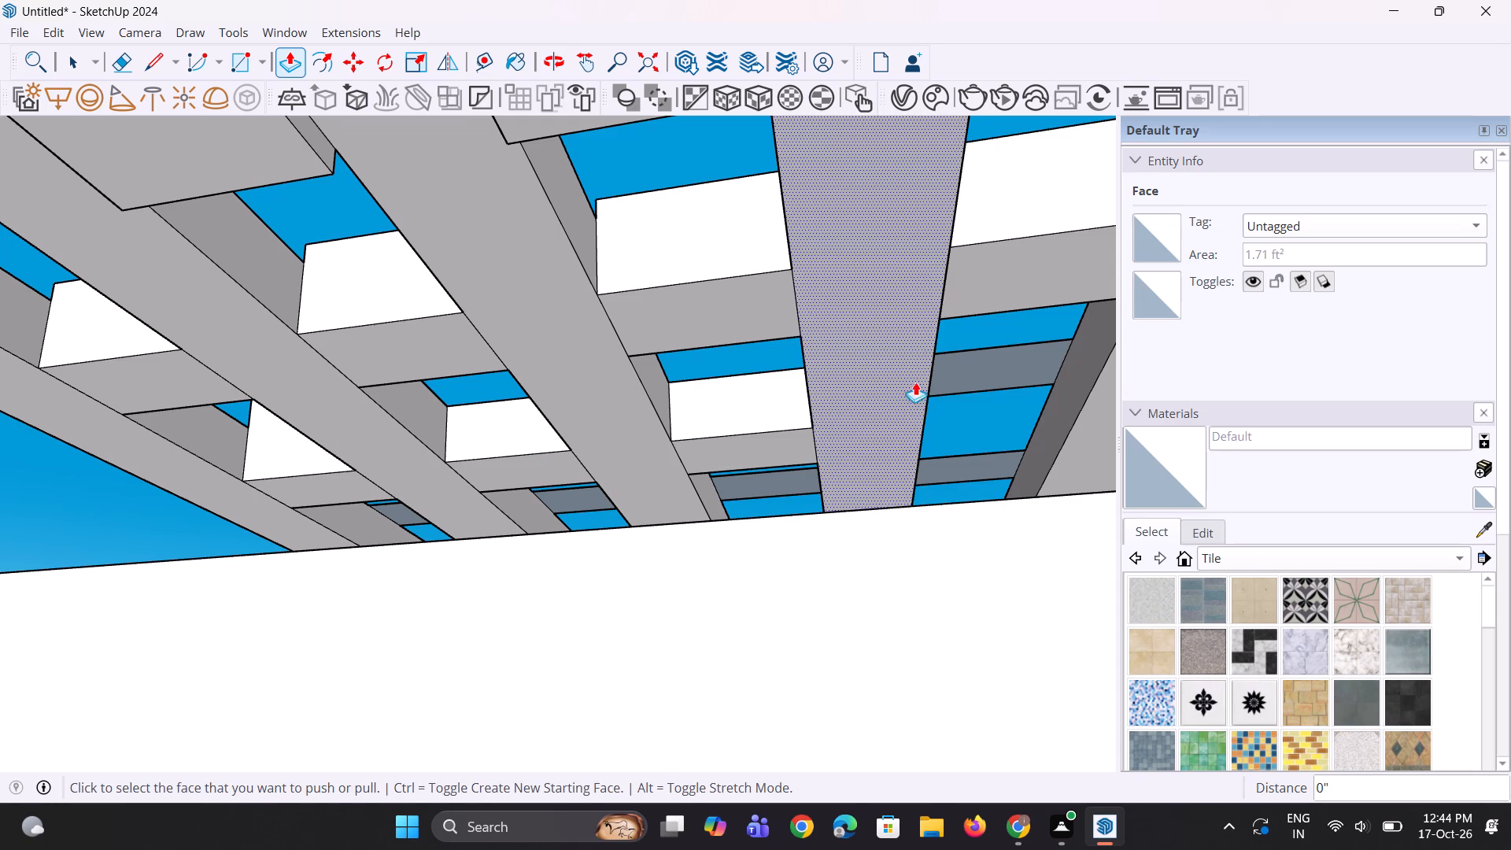
double_click(942, 375)
Repeat the same downward Push/Pull on the undersides of the fourth cross strip's second, third, fourth and fifth pieces.
double_click(955, 471)
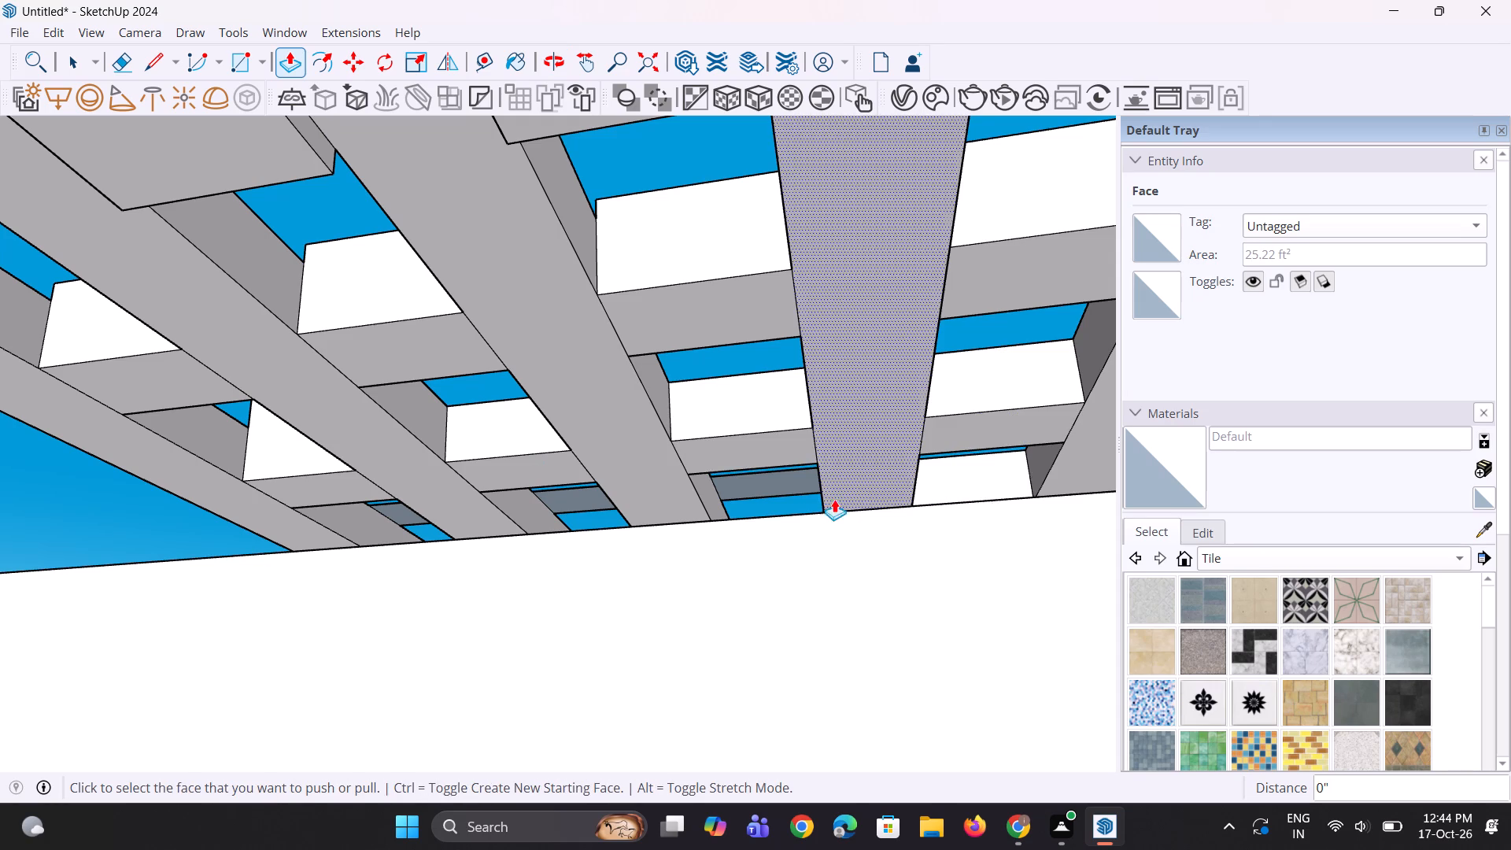
double_click(770, 484)
double_click(573, 496)
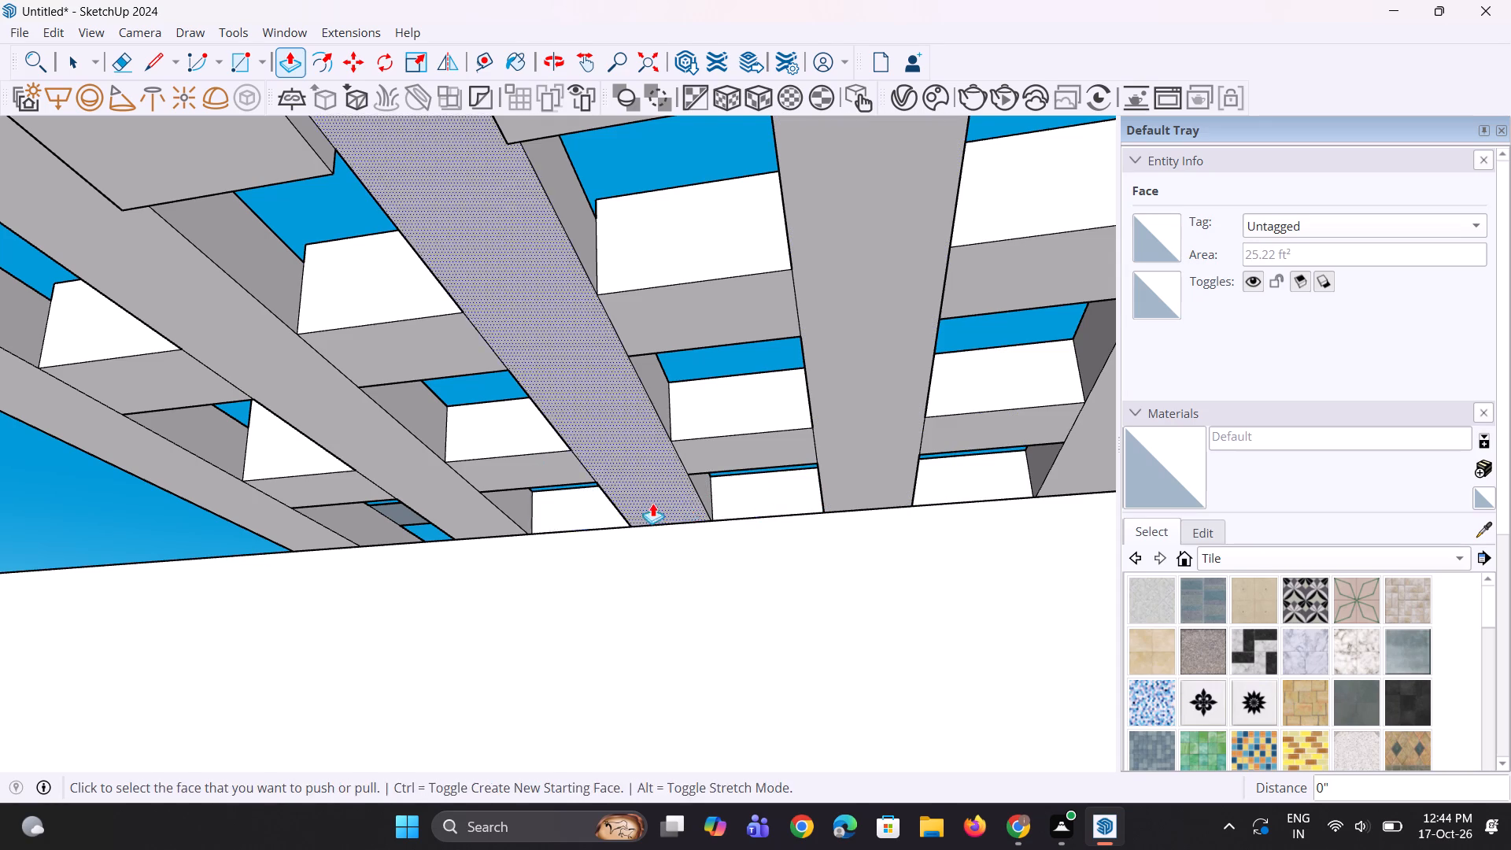
middle_drag(705, 497, 807, 483)
scroll(863, 608, down, 5)
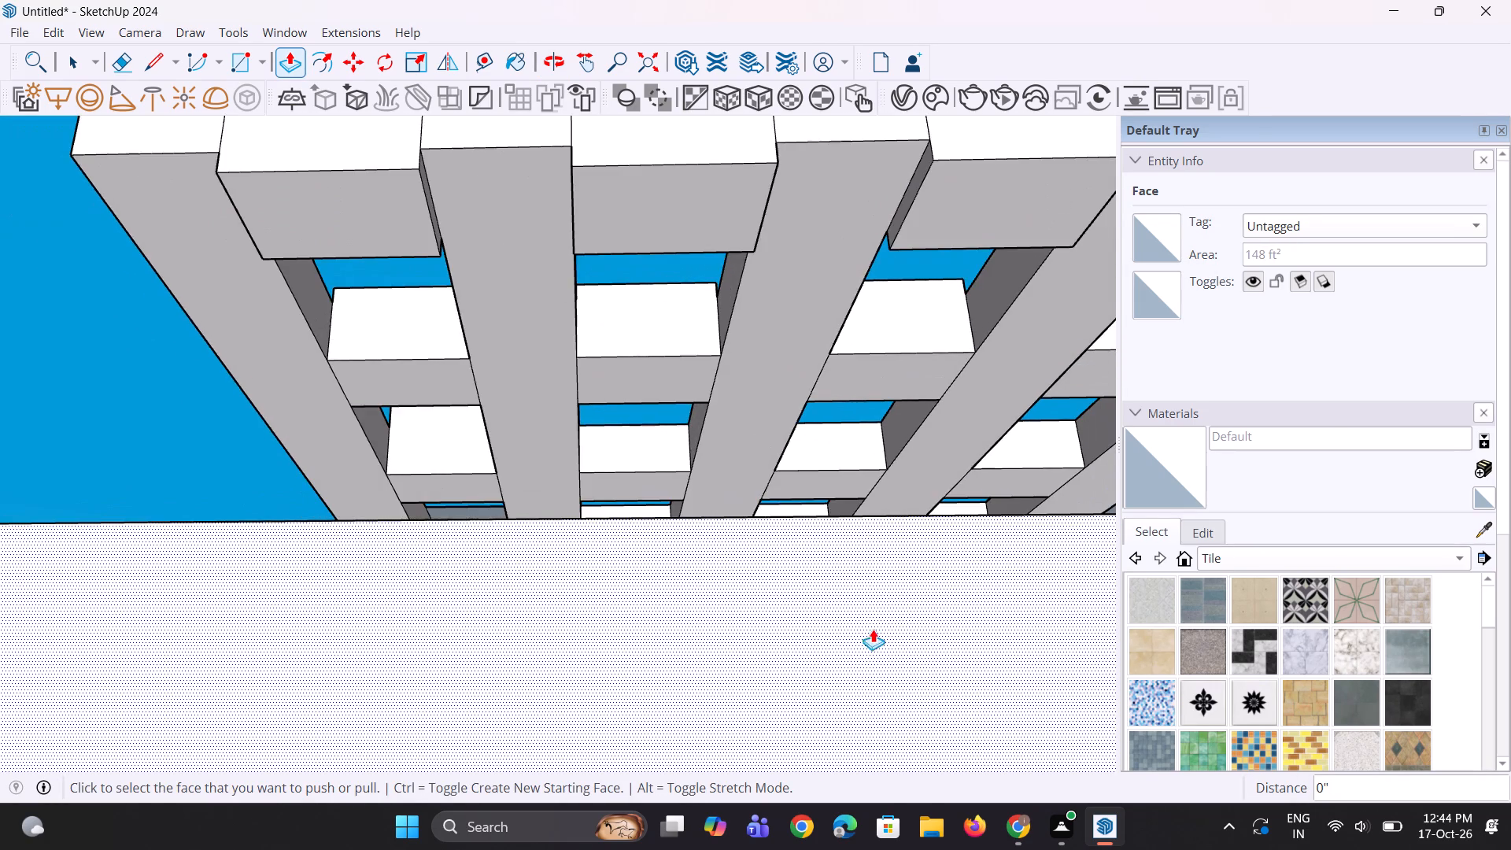
scroll(717, 572, down, 15)
middle_drag(616, 570, 619, 674)
scroll(611, 626, up, 3)
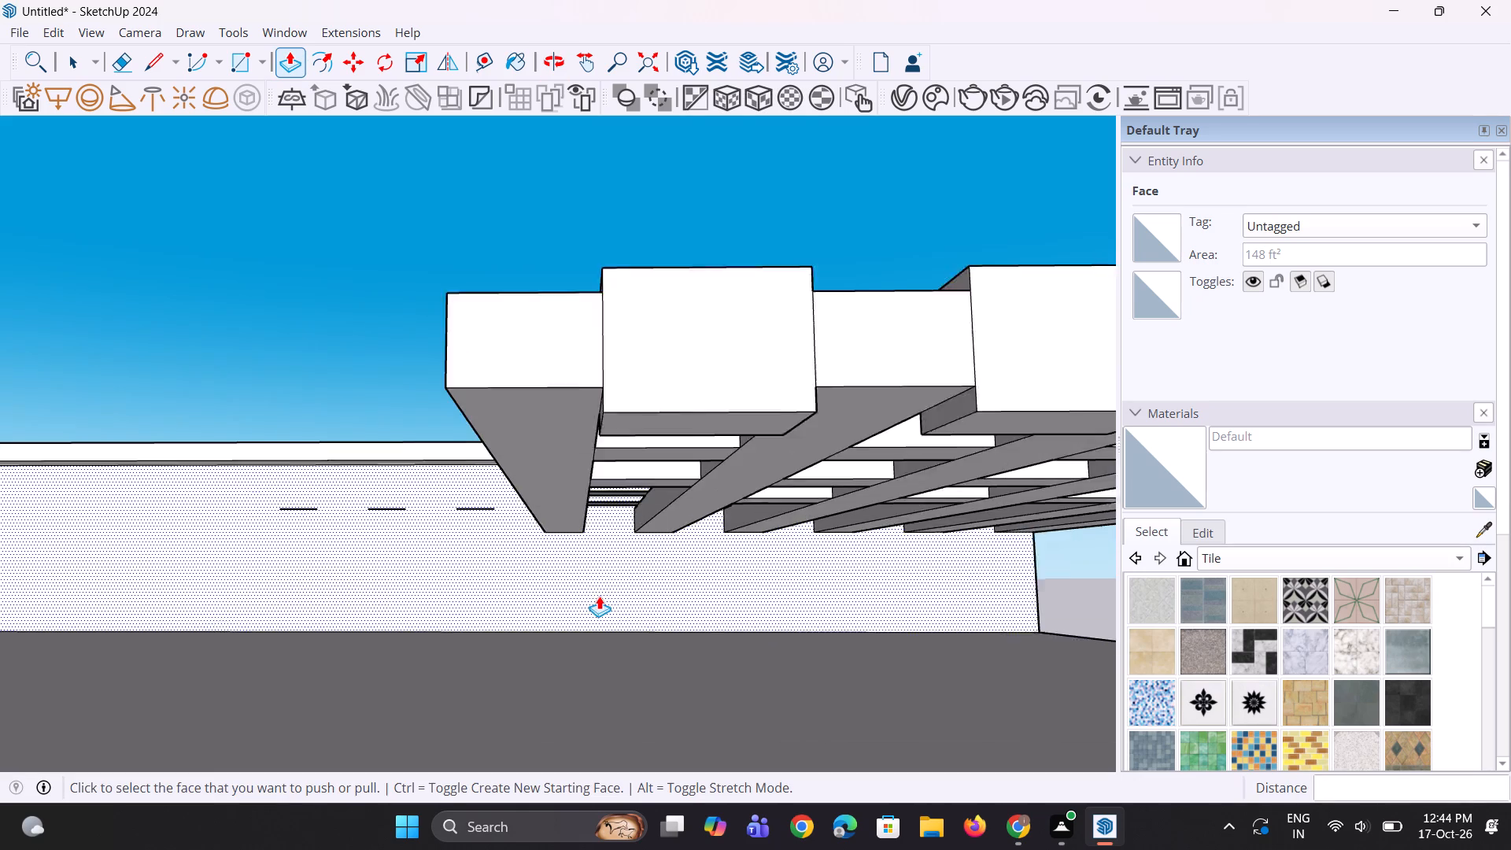
scroll(599, 596, up, 7)
scroll(604, 587, down, 3)
middle_drag(604, 584, 604, 571)
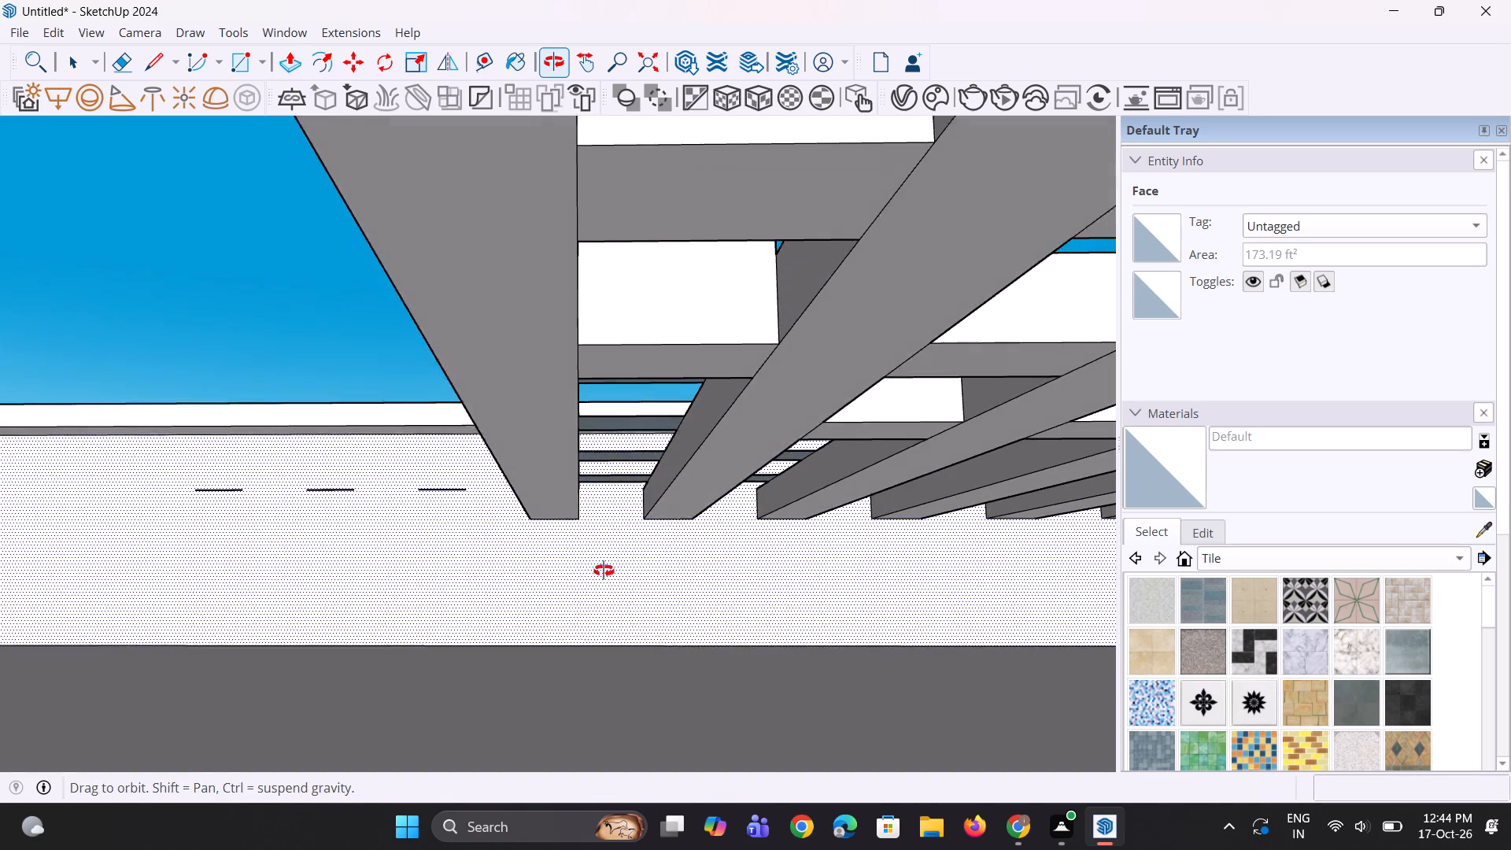
middle_drag(604, 571, 604, 554)
scroll(656, 412, up, 1)
double_click(646, 323)
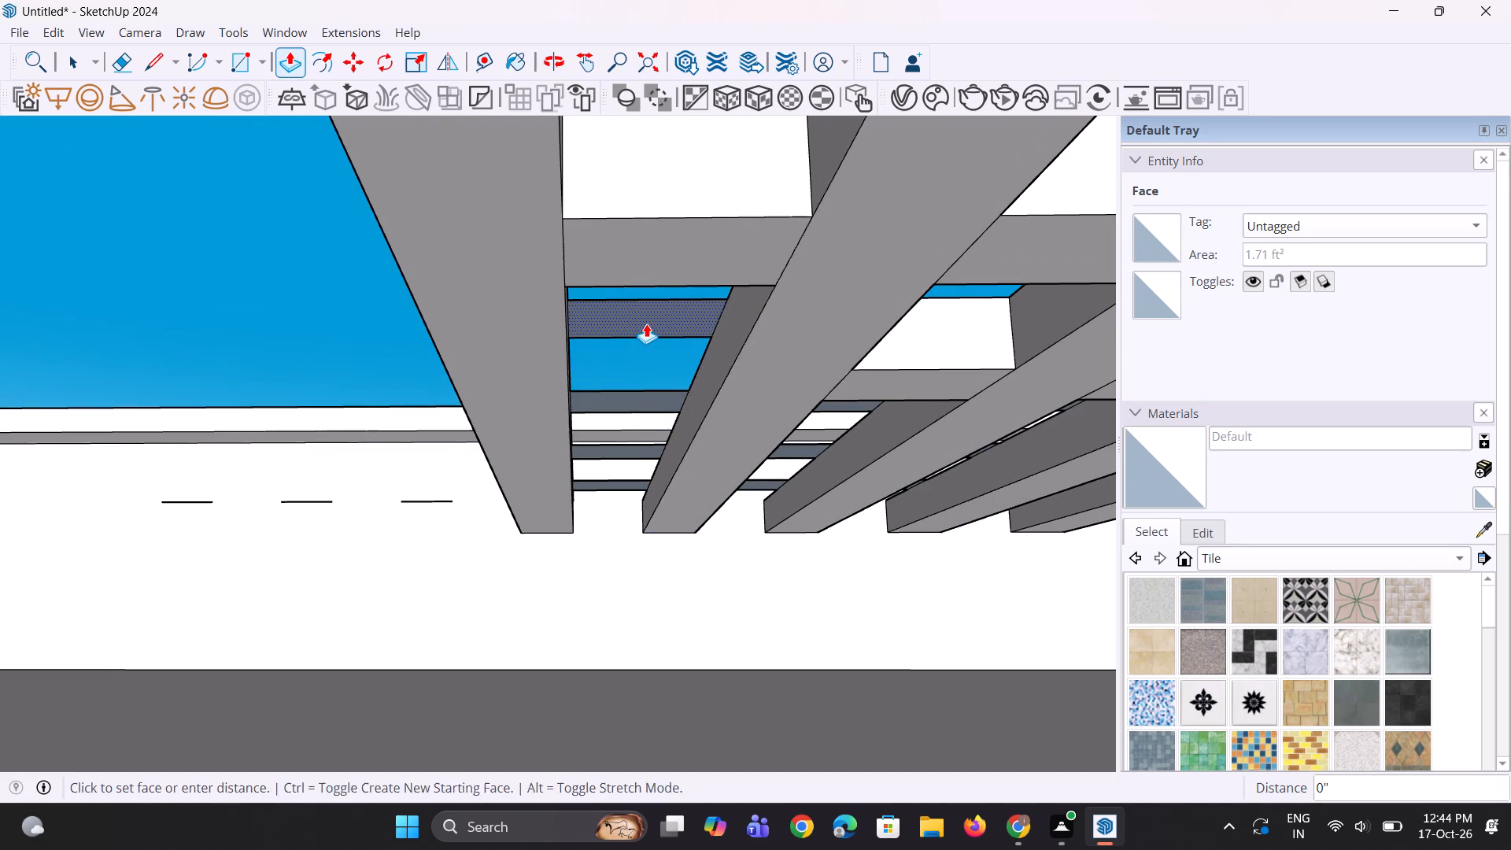
Examine the pergola's slats and cross-strip pieces from above, from underneath and from the building's outer corner.
middle_drag(659, 449, 717, 496)
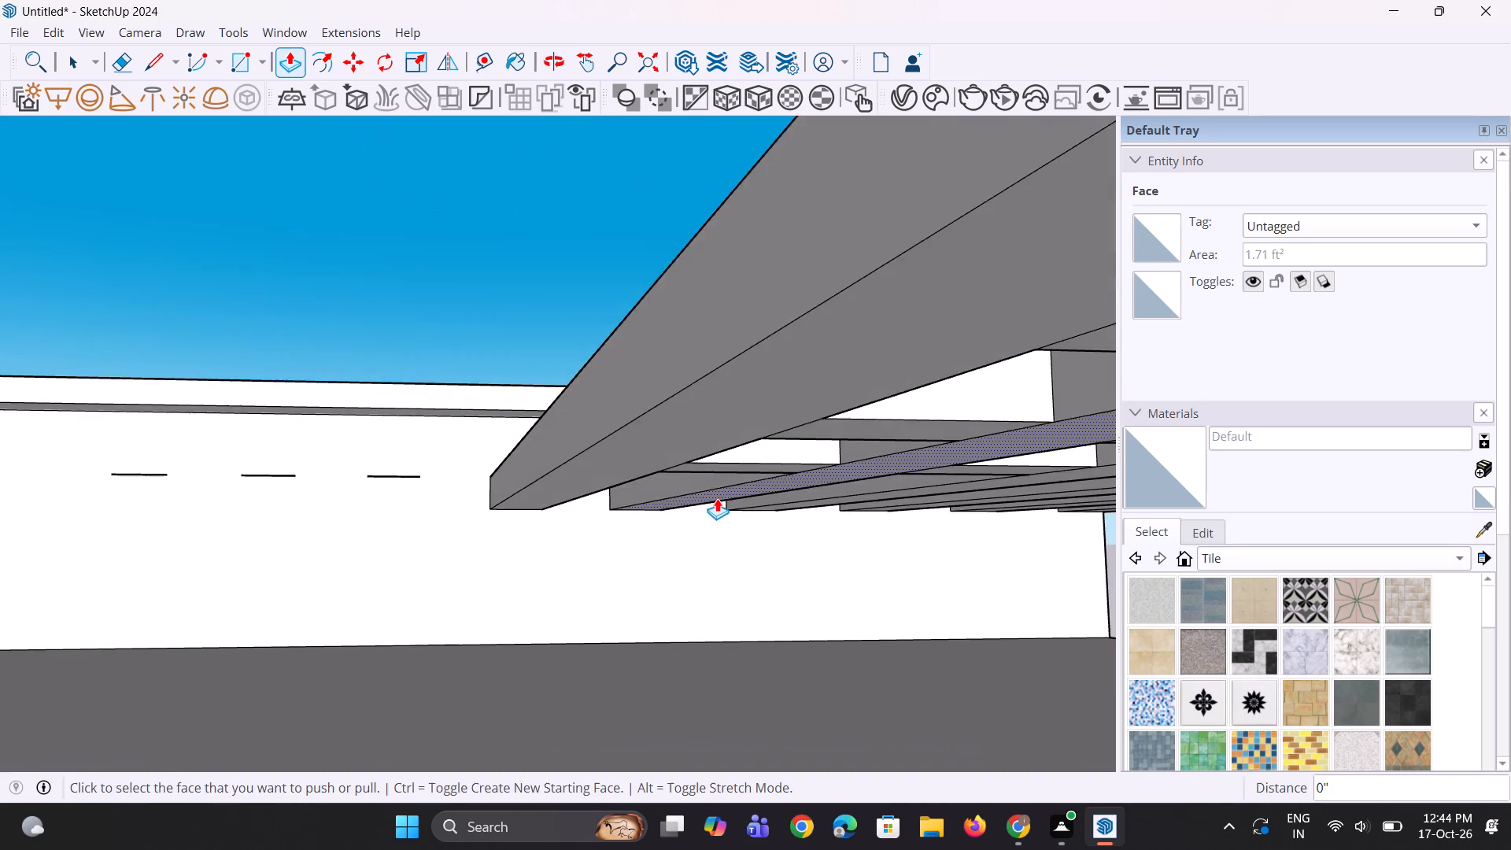
scroll(717, 498, down, 7)
middle_drag(715, 514, 886, 686)
scroll(806, 486, up, 2)
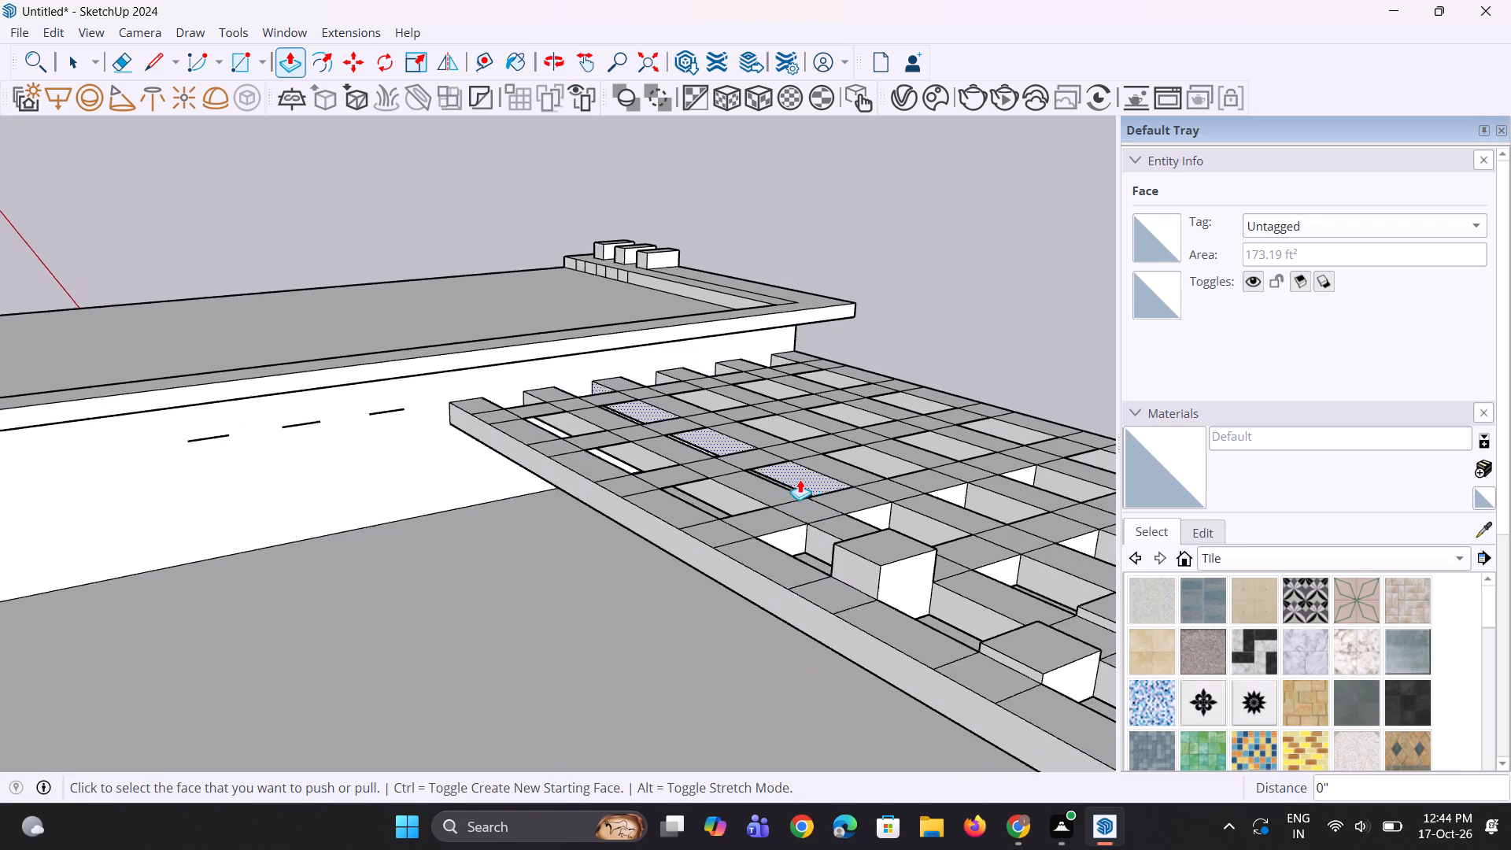
scroll(800, 479, up, 10)
scroll(695, 559, down, 9)
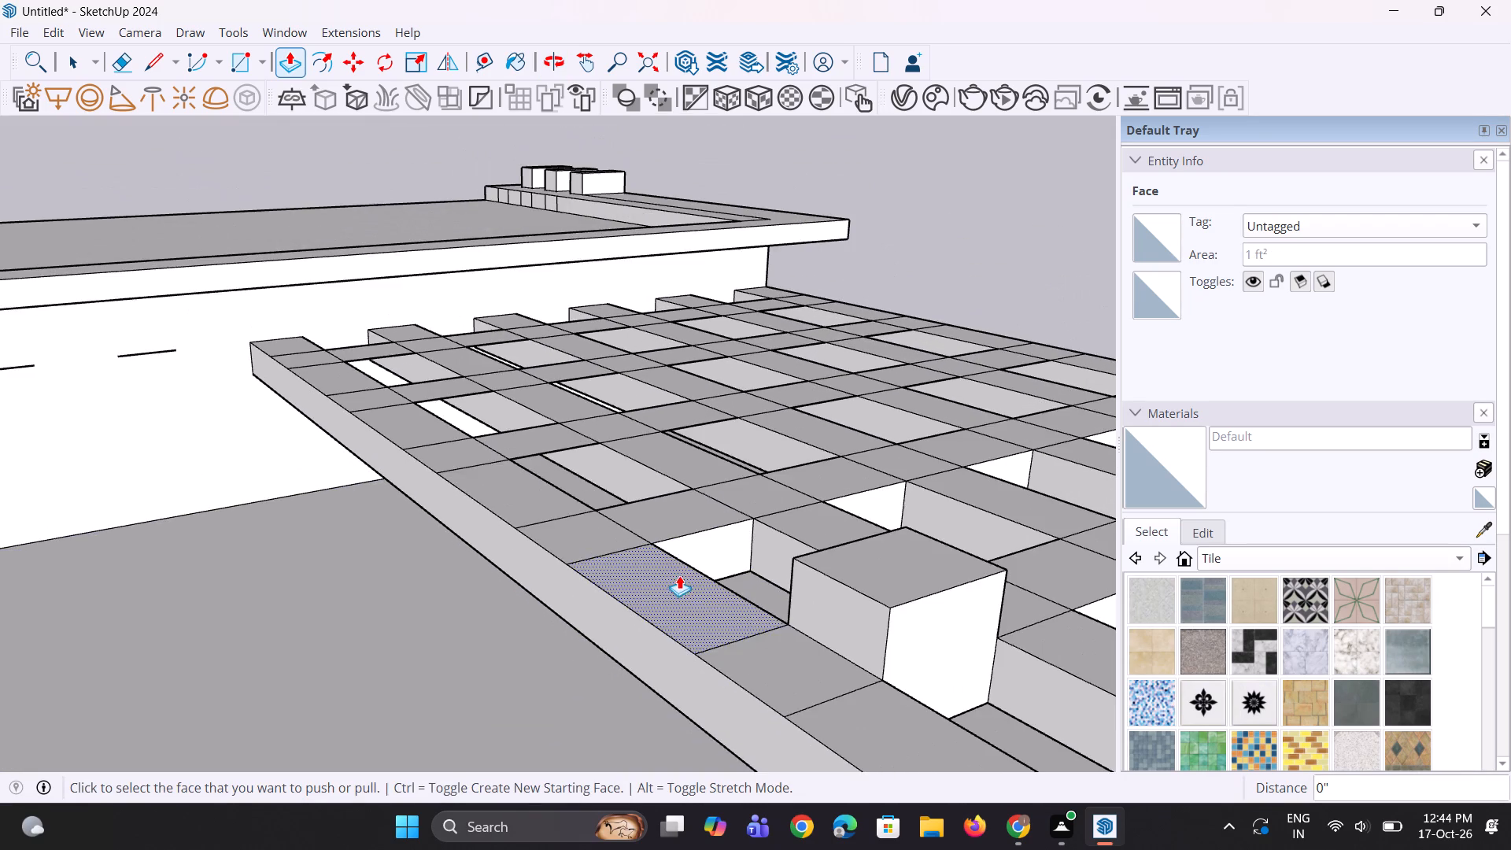
scroll(682, 581, down, 5)
middle_drag(913, 641, 647, 674)
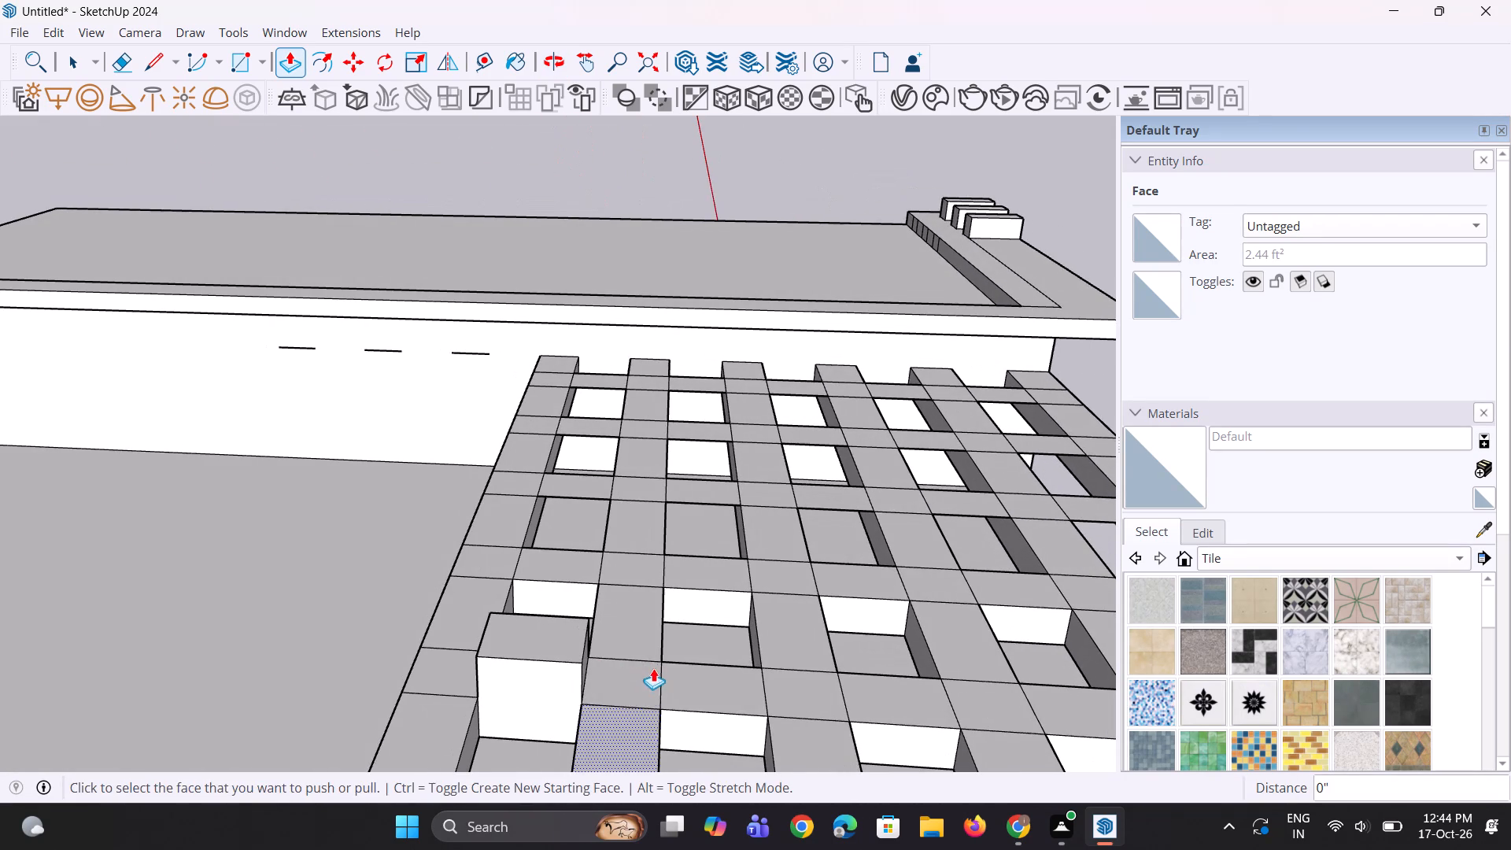
scroll(618, 650, up, 1)
scroll(606, 645, down, 5)
middle_drag(657, 644, 677, 761)
middle_drag(597, 645, 922, 448)
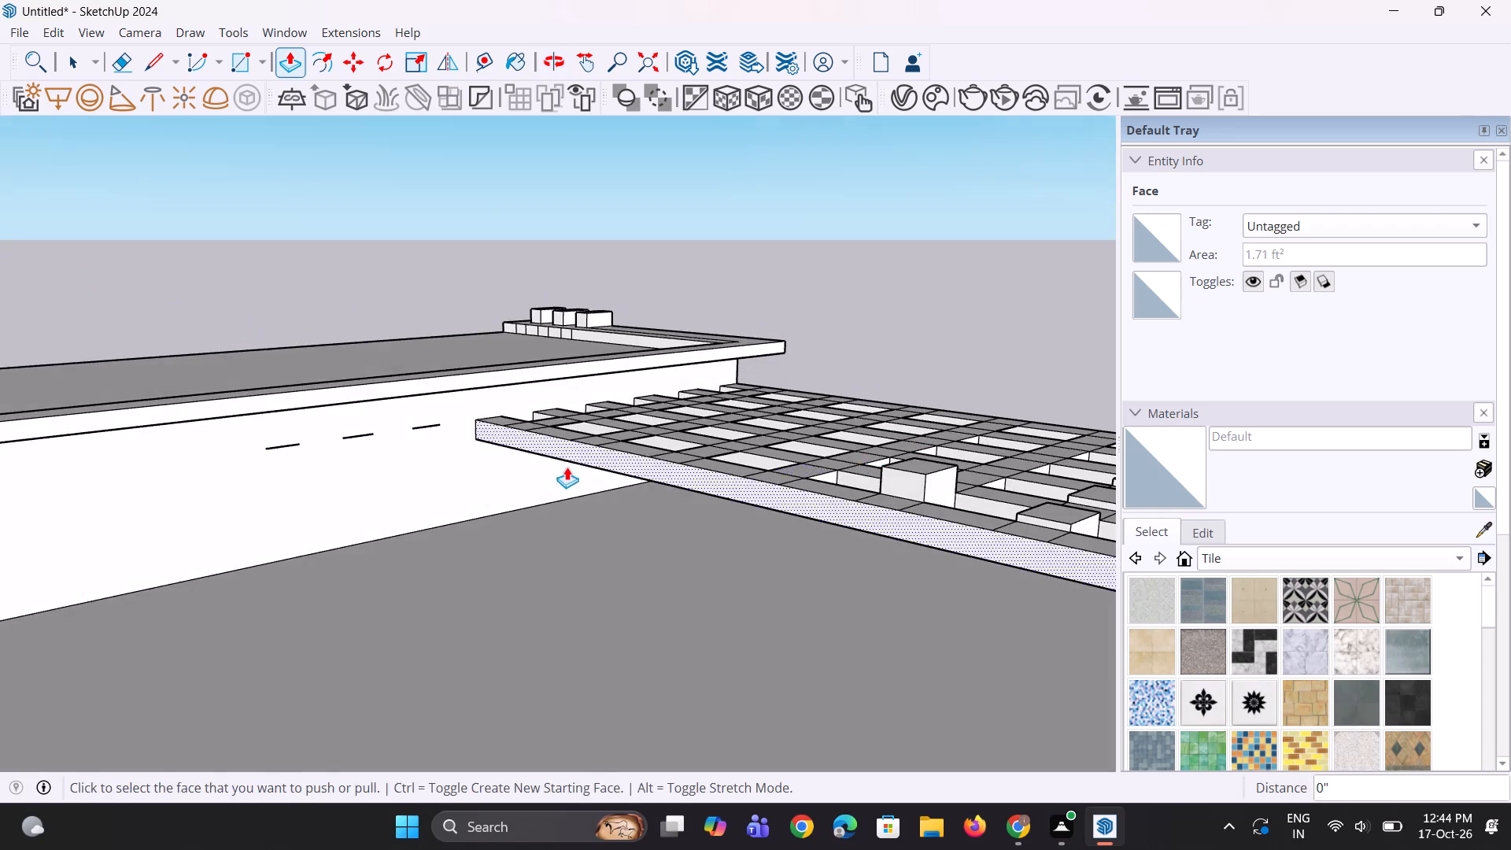
scroll(566, 467, up, 1)
middle_drag(566, 467, 668, 390)
scroll(744, 466, up, 5)
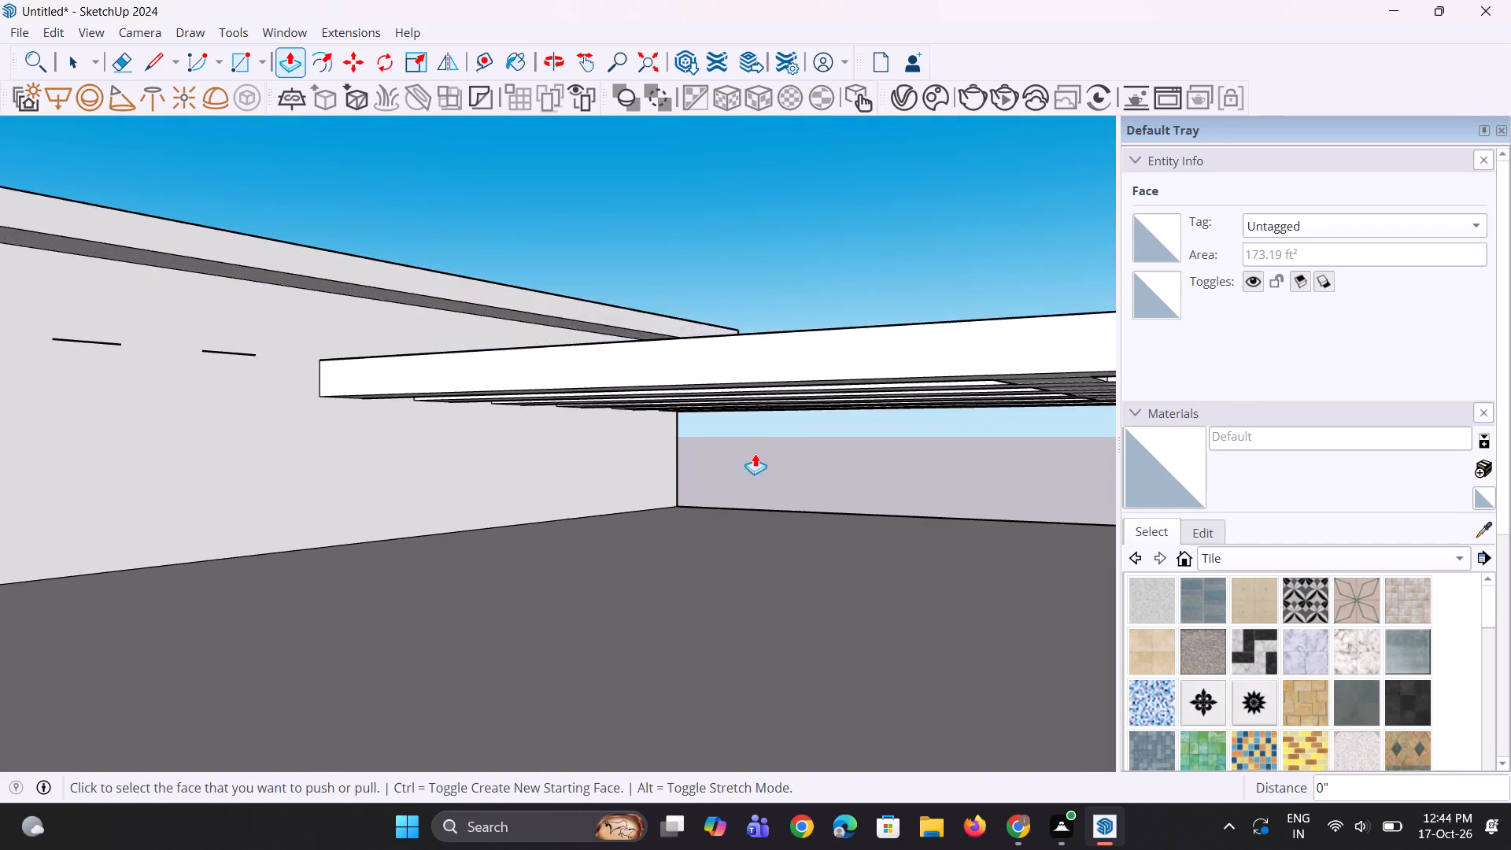
scroll(755, 453, up, 1)
middle_drag(755, 444, 708, 408)
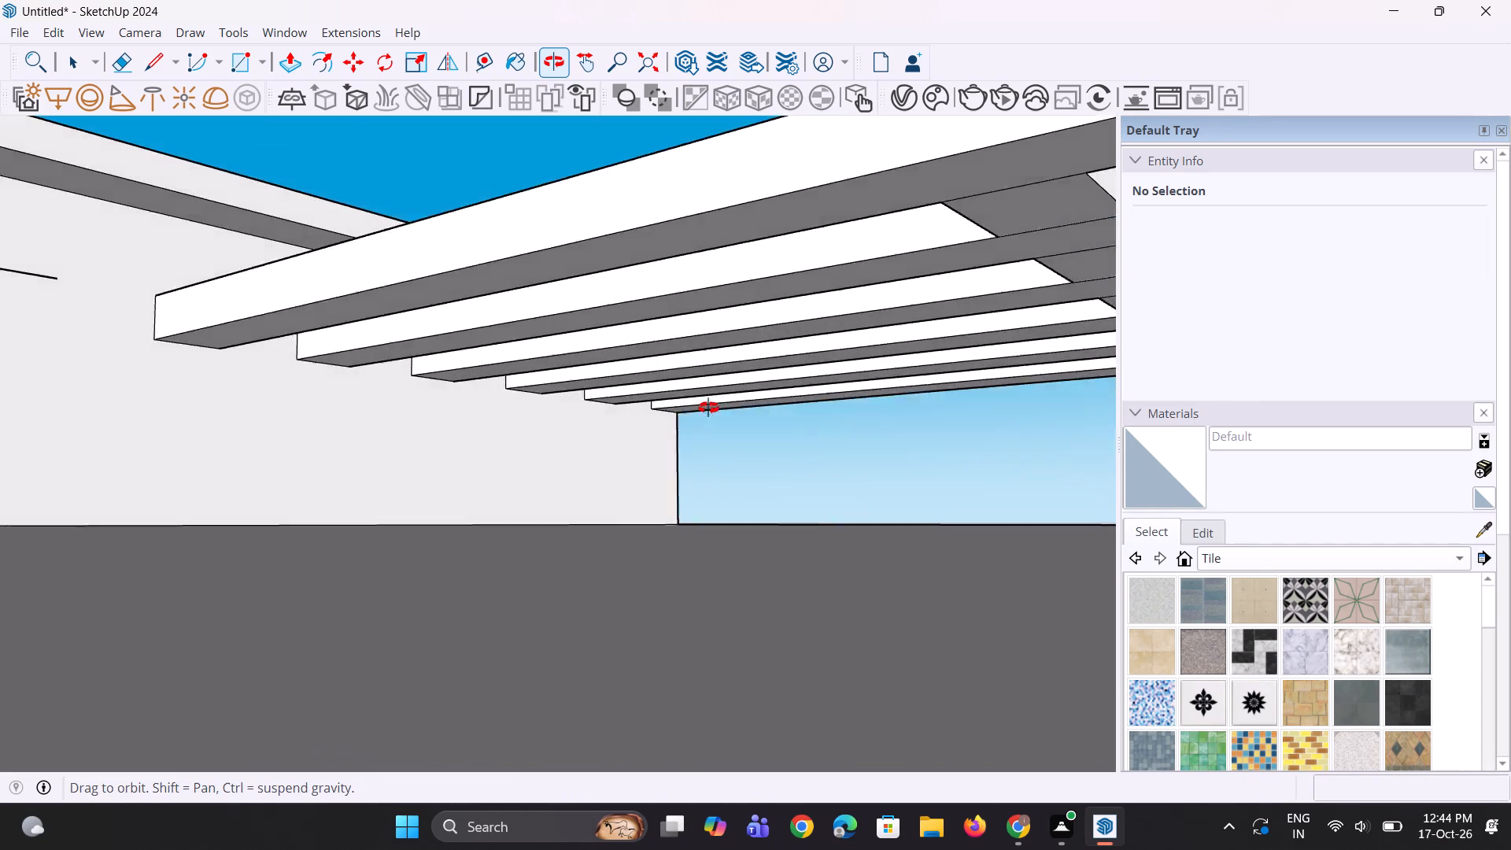
middle_drag(708, 408, 717, 422)
scroll(719, 416, up, 3)
middle_drag(708, 406, 693, 397)
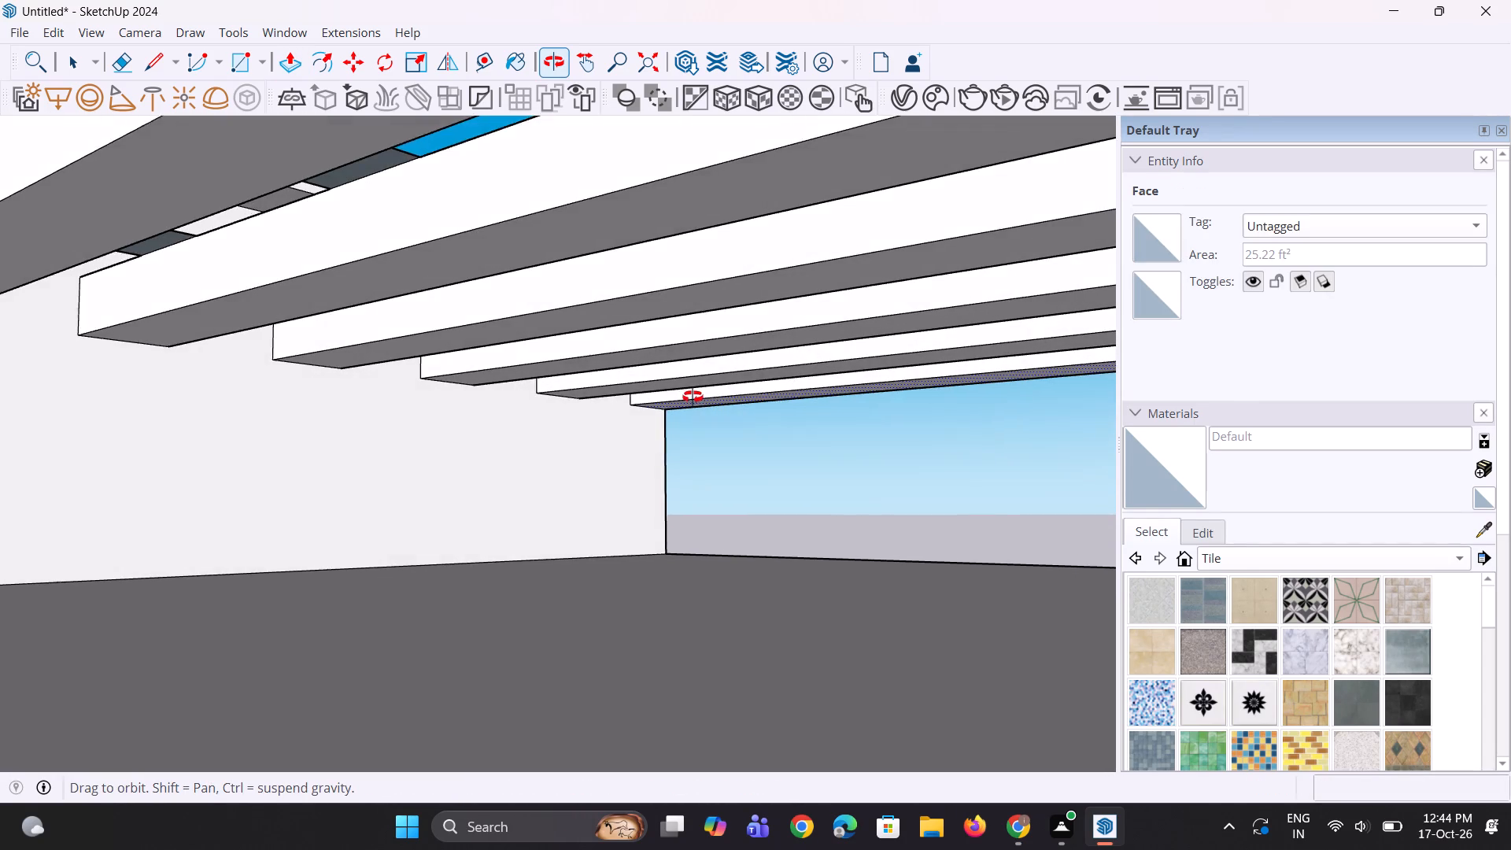
middle_drag(693, 397, 687, 391)
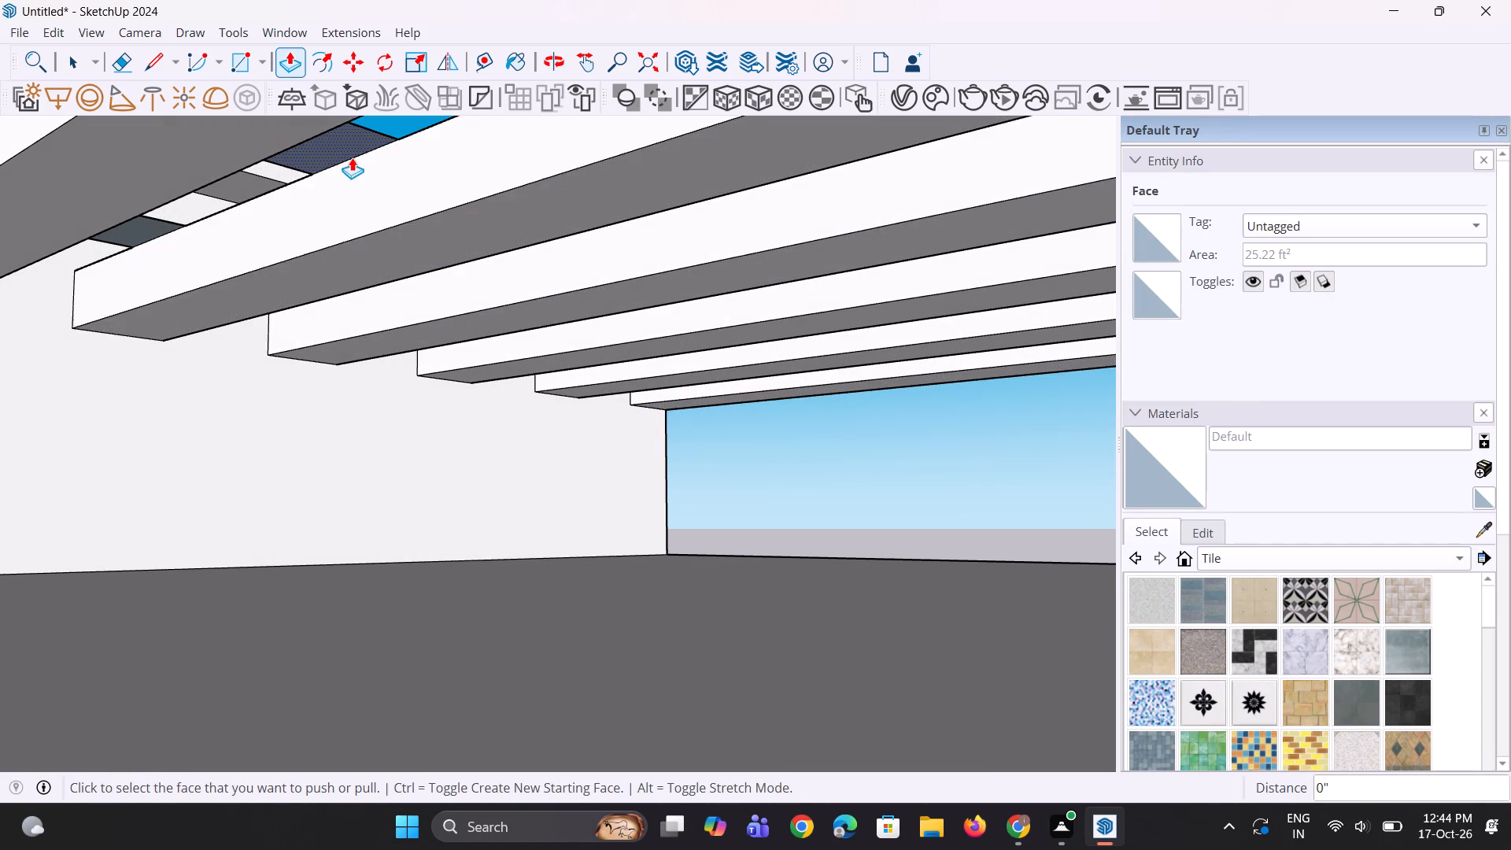
scroll(619, 535, down, 9)
middle_drag(680, 523, 412, 540)
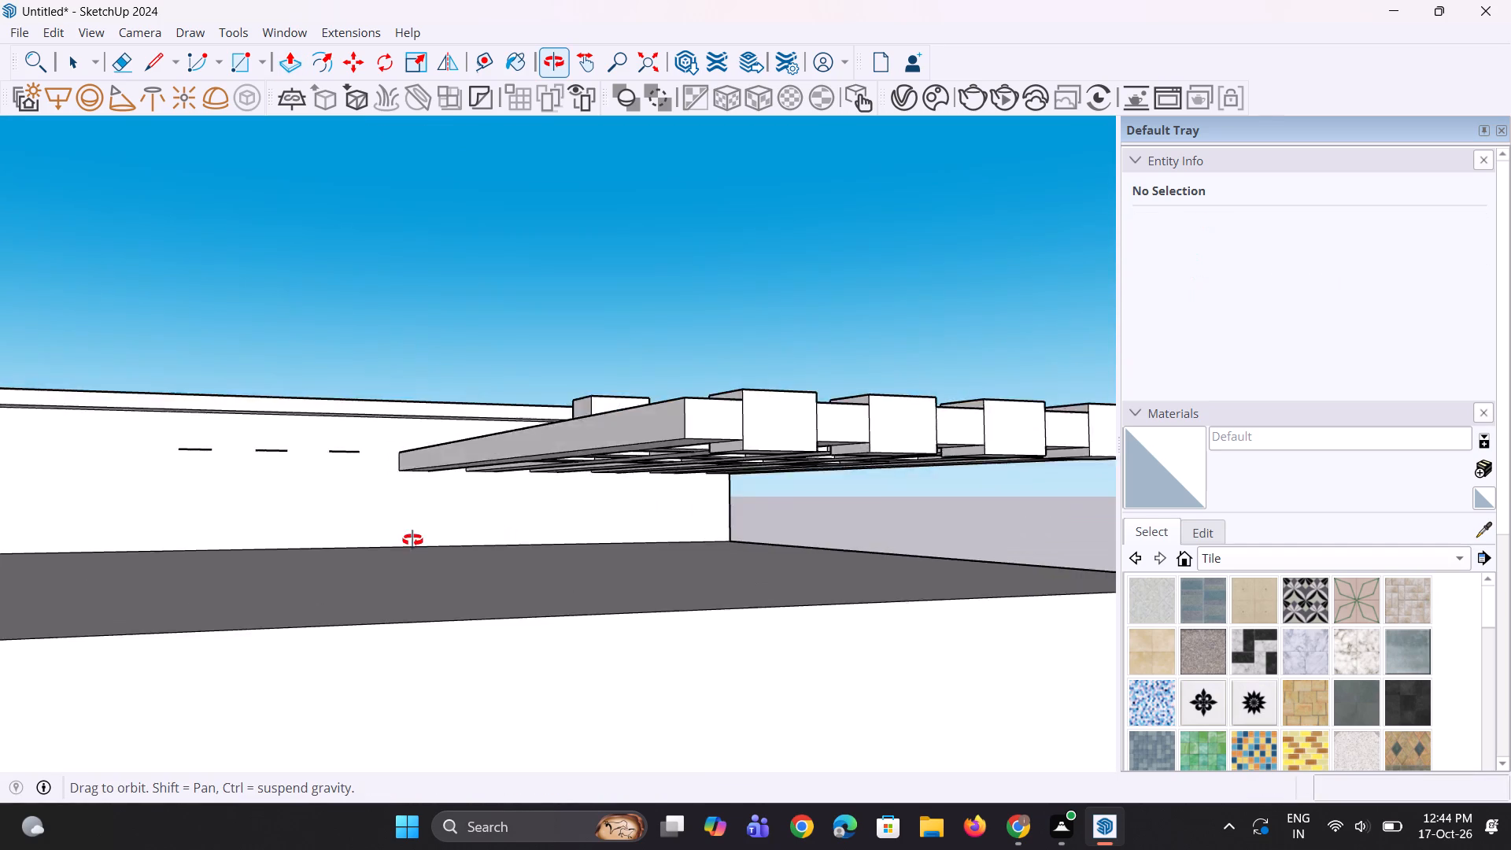
middle_drag(412, 540, 0, 540)
scroll(537, 564, down, 9)
scroll(414, 578, up, 4)
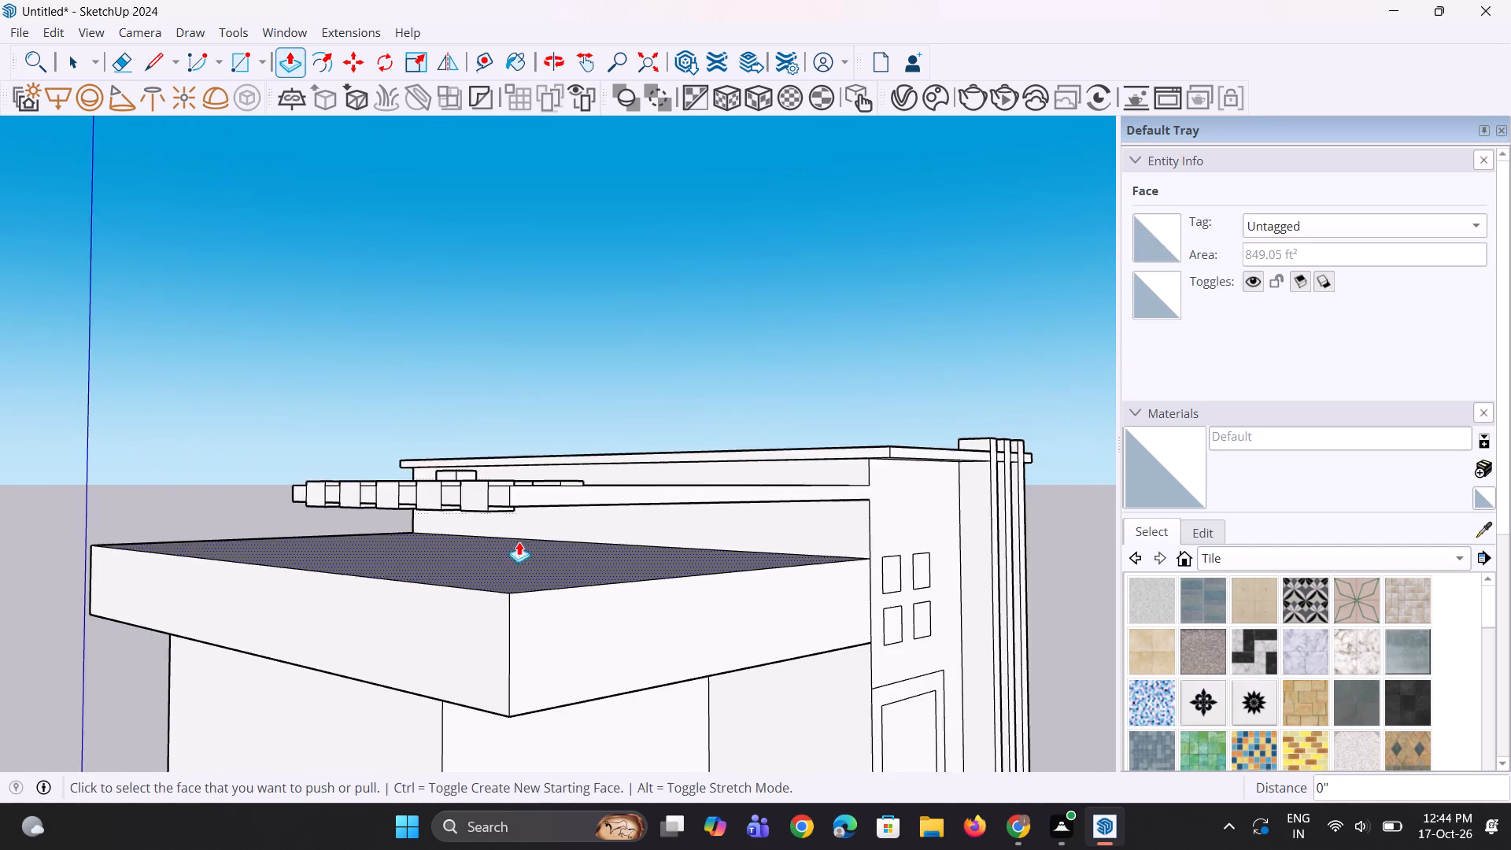
scroll(557, 527, up, 4)
middle_drag(540, 469, 552, 404)
scroll(652, 493, down, 3)
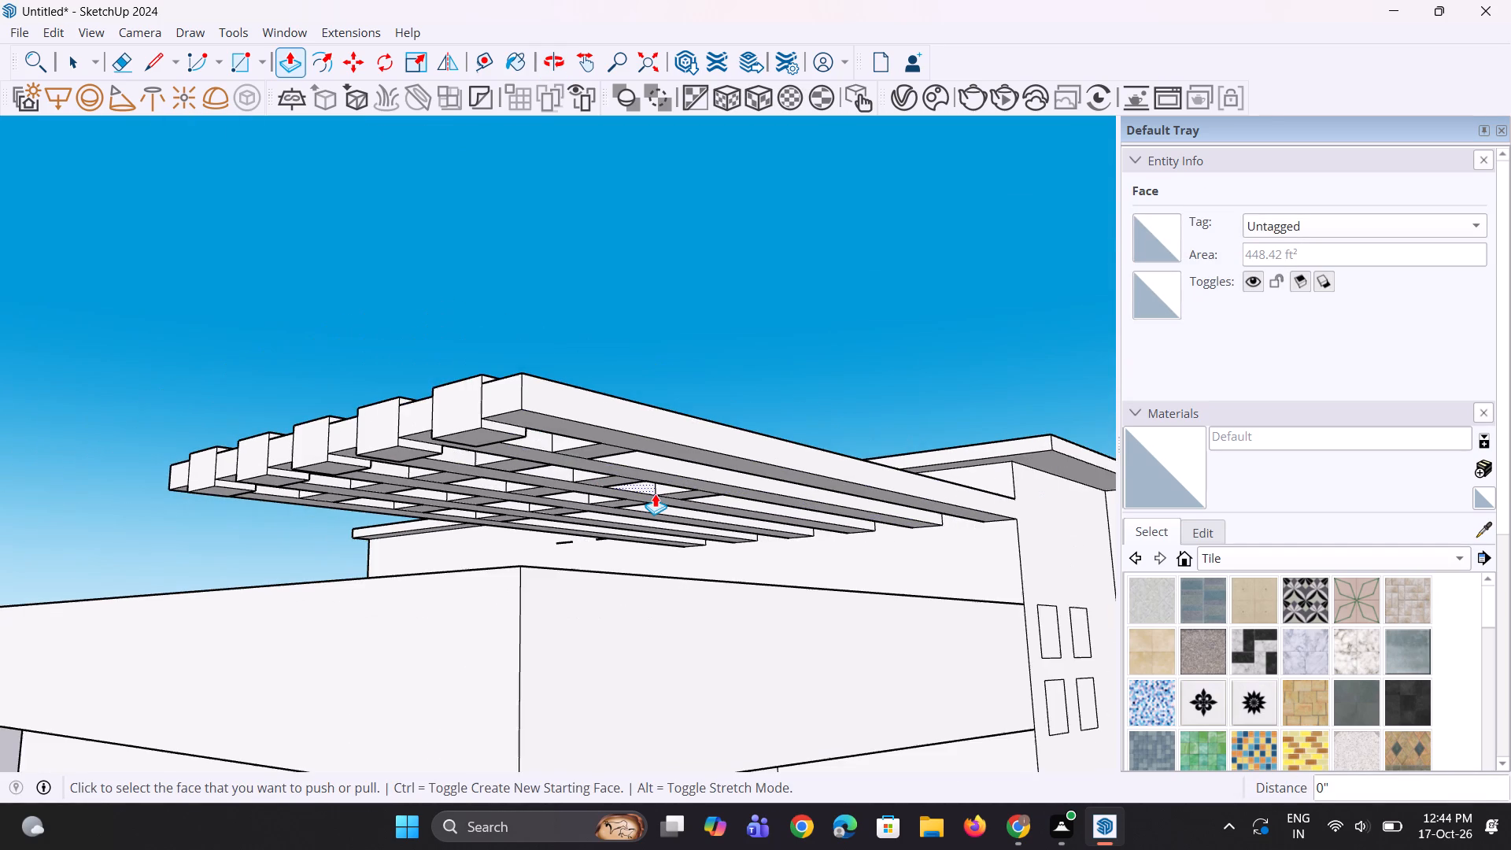
Push/Pull the underside of the second cross strip's second piece by 1/8".
scroll(655, 495, down, 2)
scroll(434, 486, up, 4)
scroll(626, 463, up, 5)
middle_drag(619, 474, 631, 454)
click(605, 443)
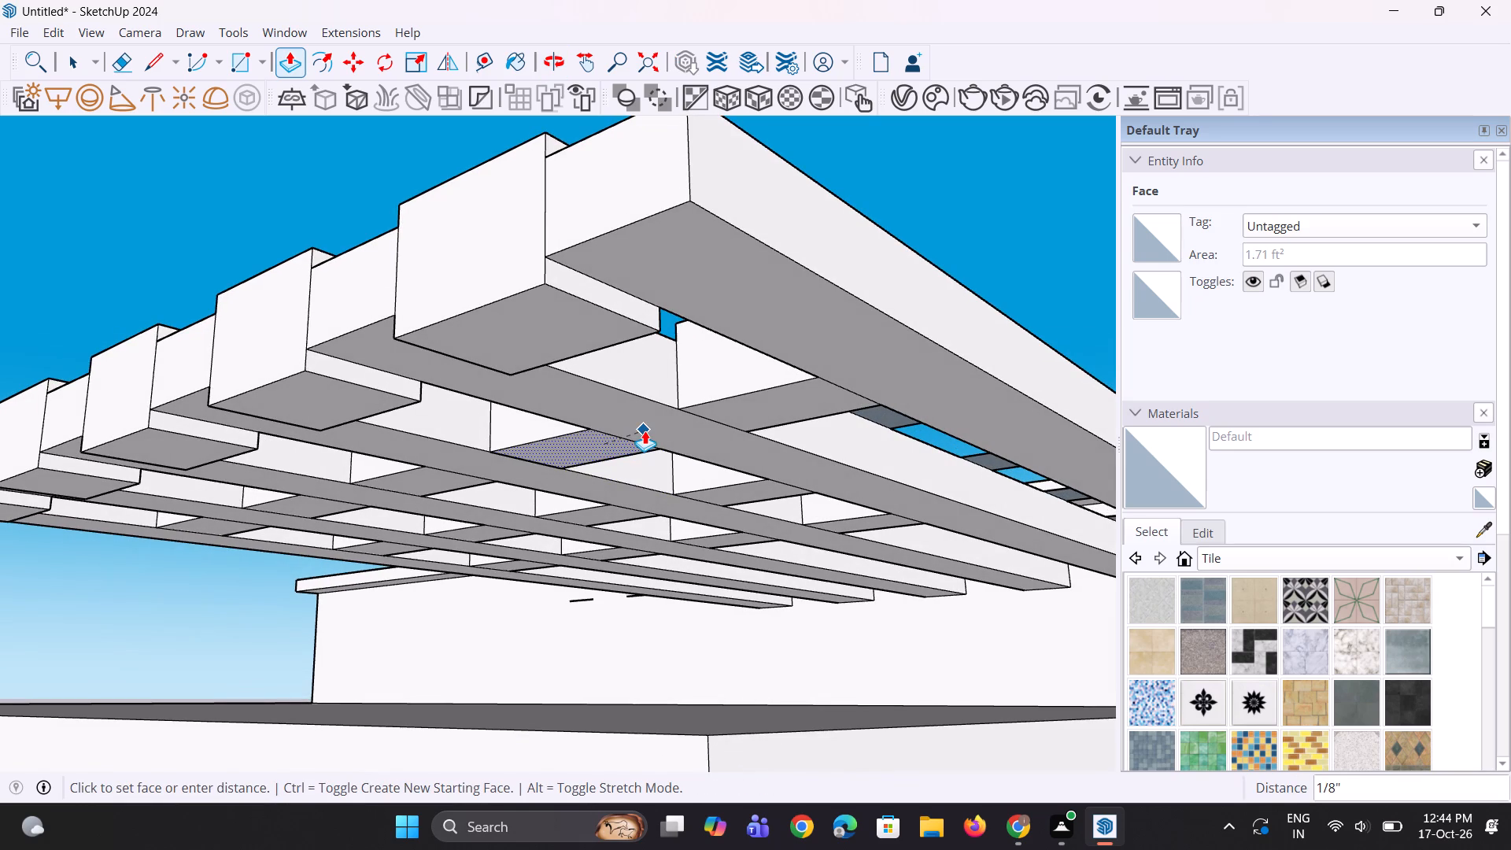
click(645, 431)
Lower the underside of the fourth cross strip's first piece about 8 3/16", flush with the slats' undersides.
scroll(720, 491, up, 1)
middle_drag(720, 491, 714, 470)
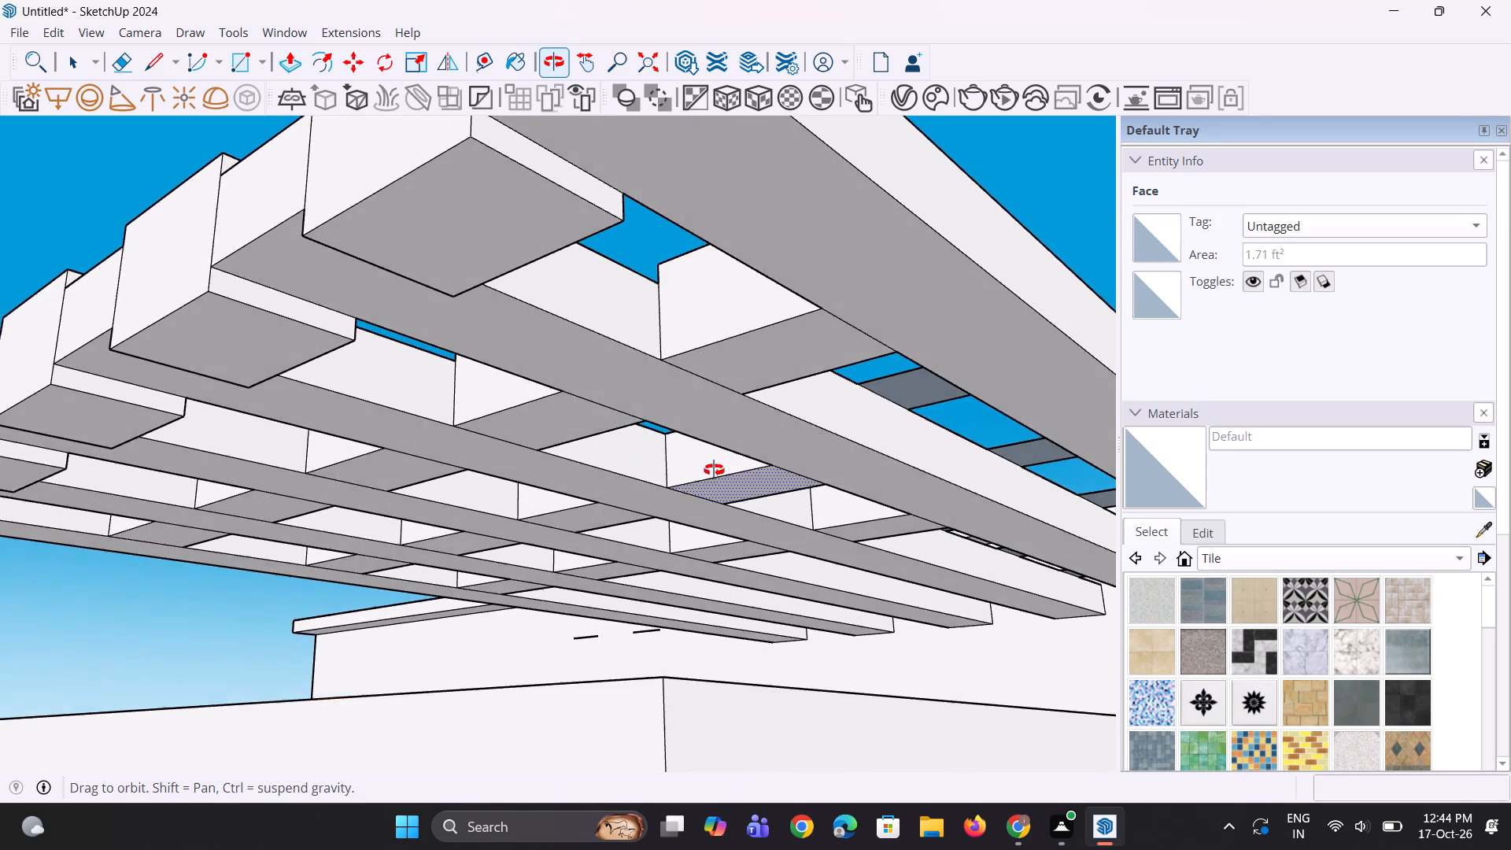
middle_drag(714, 470, 714, 467)
scroll(911, 607, up, 2)
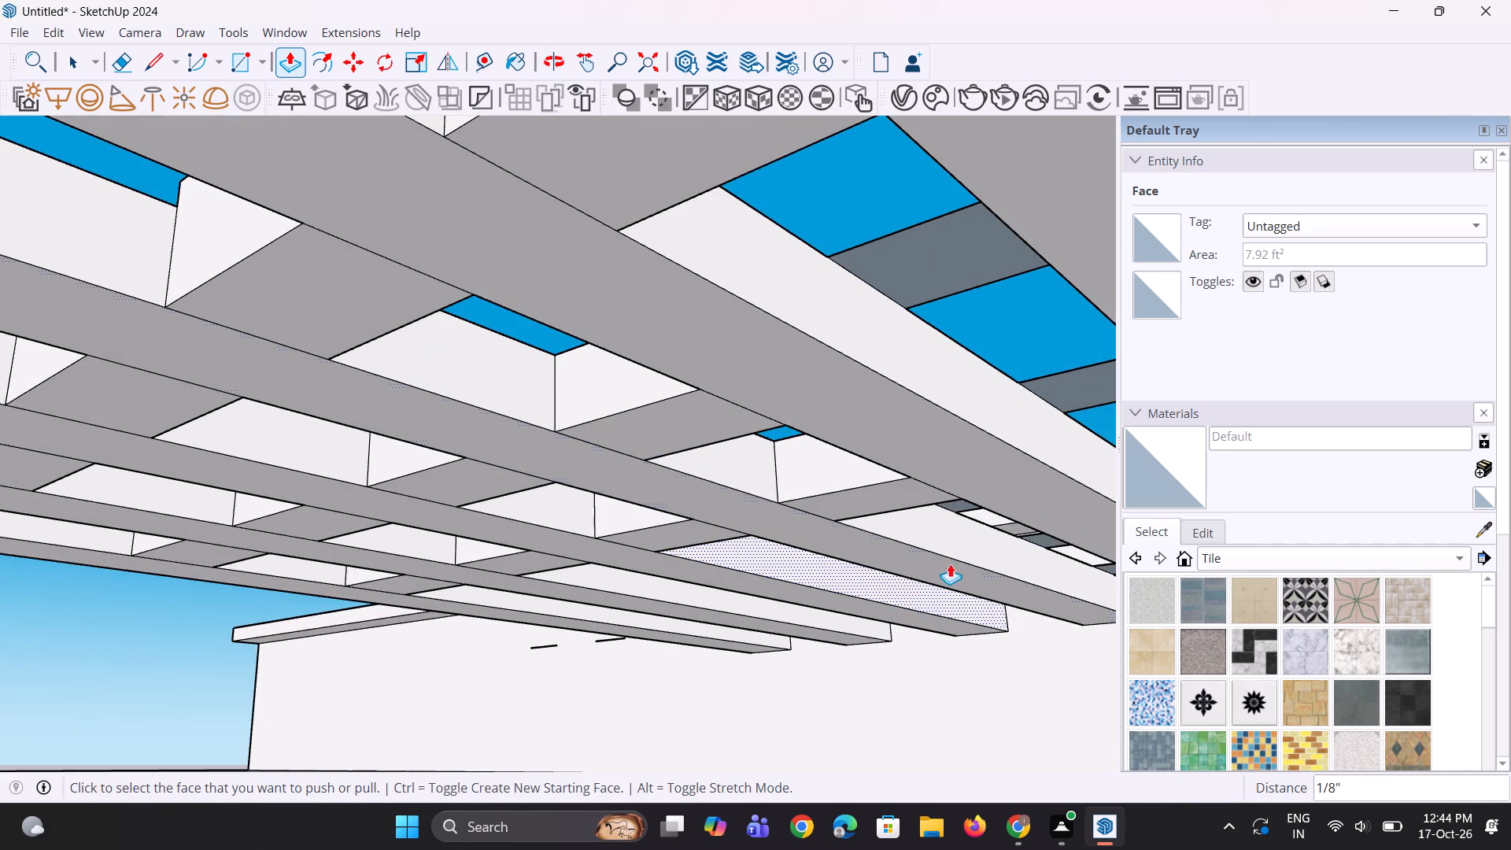
scroll(951, 562, up, 2)
middle_drag(976, 539, 816, 513)
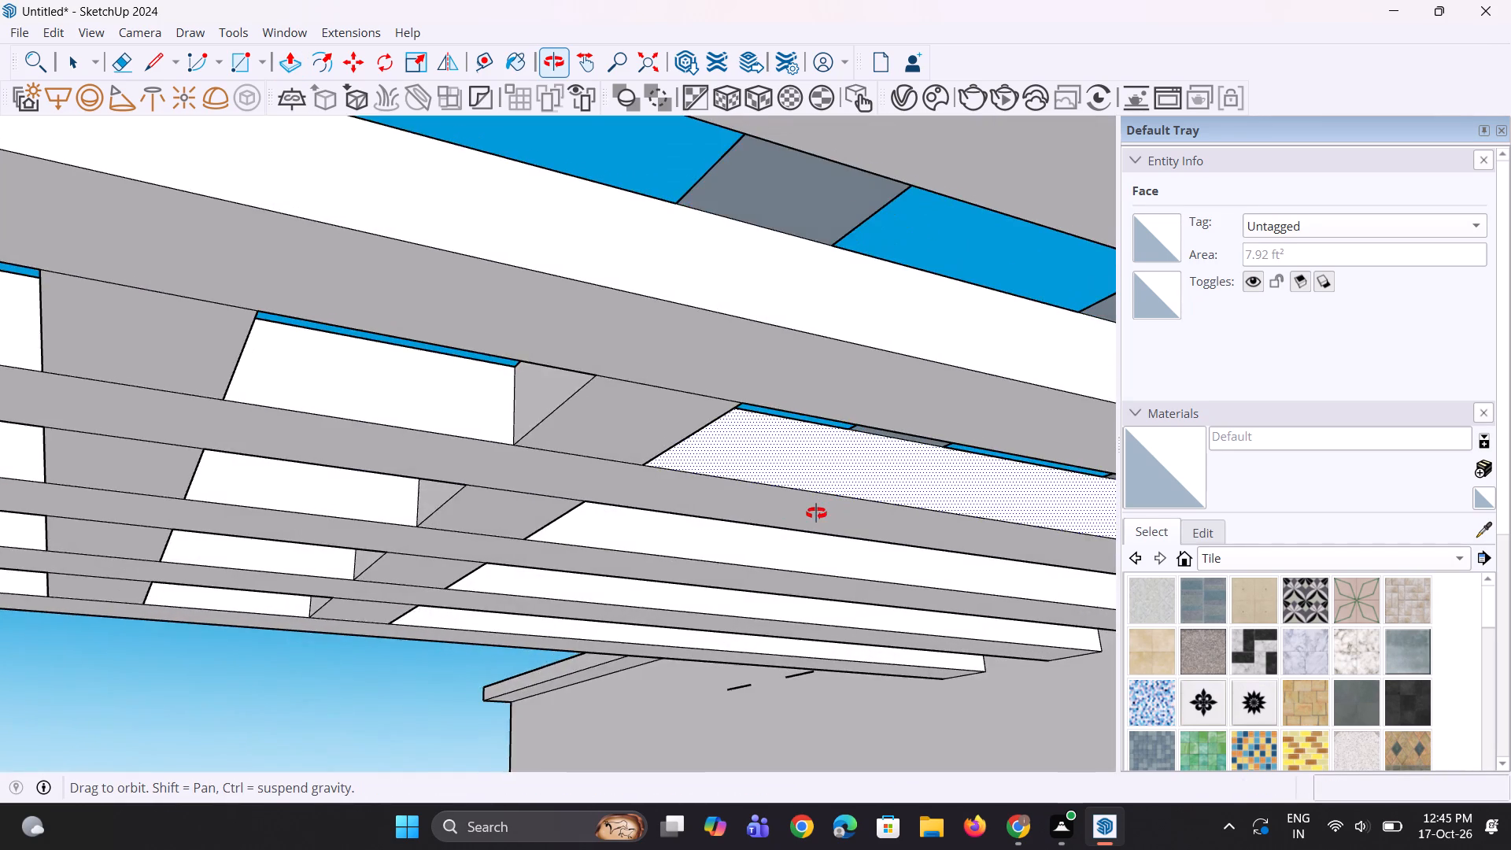
middle_drag(816, 513, 807, 489)
scroll(730, 534, down, 1)
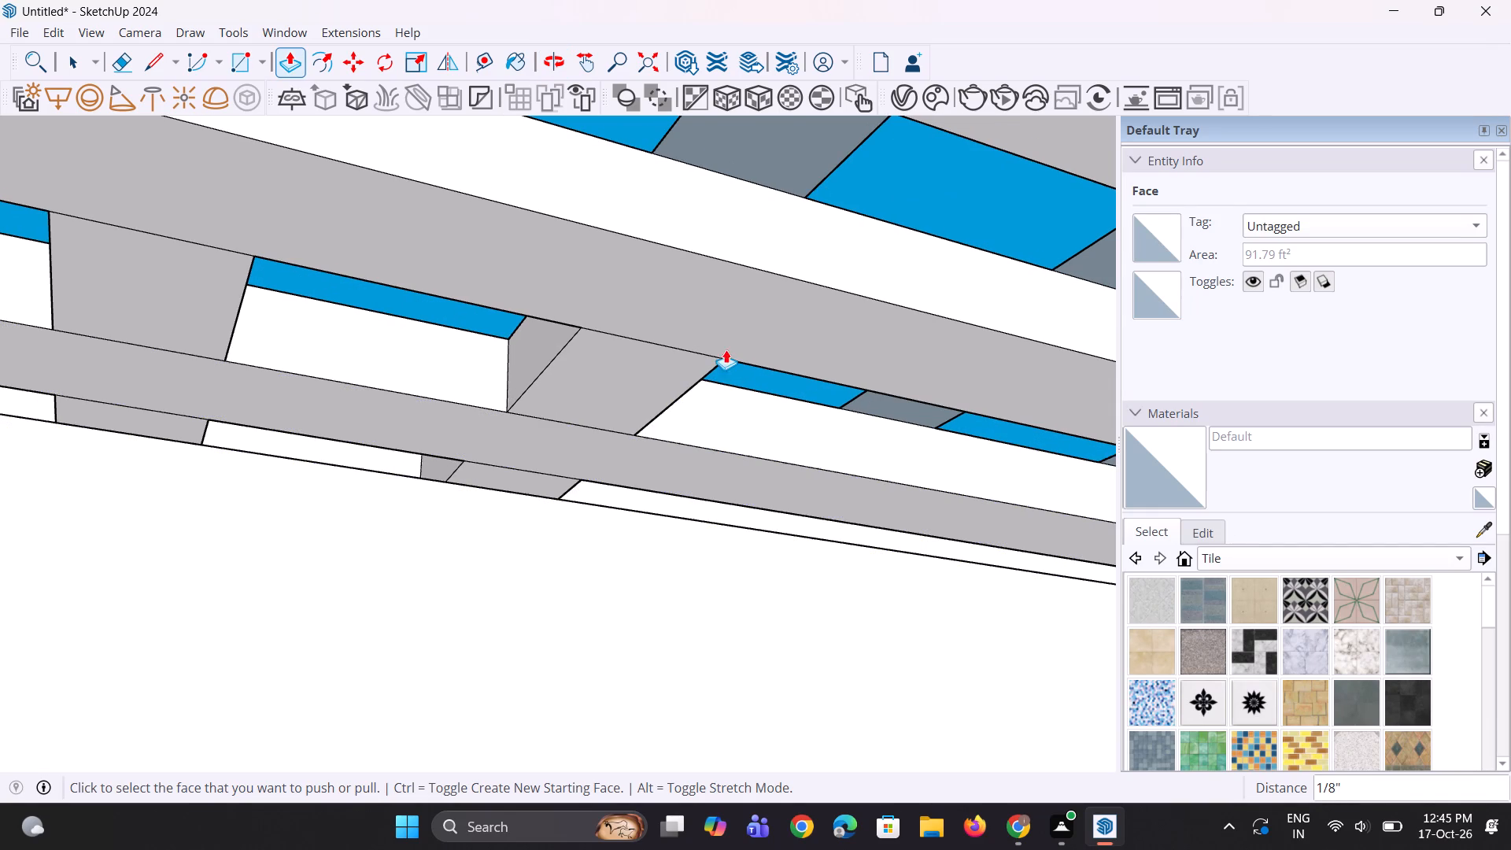
click(741, 168)
click(661, 279)
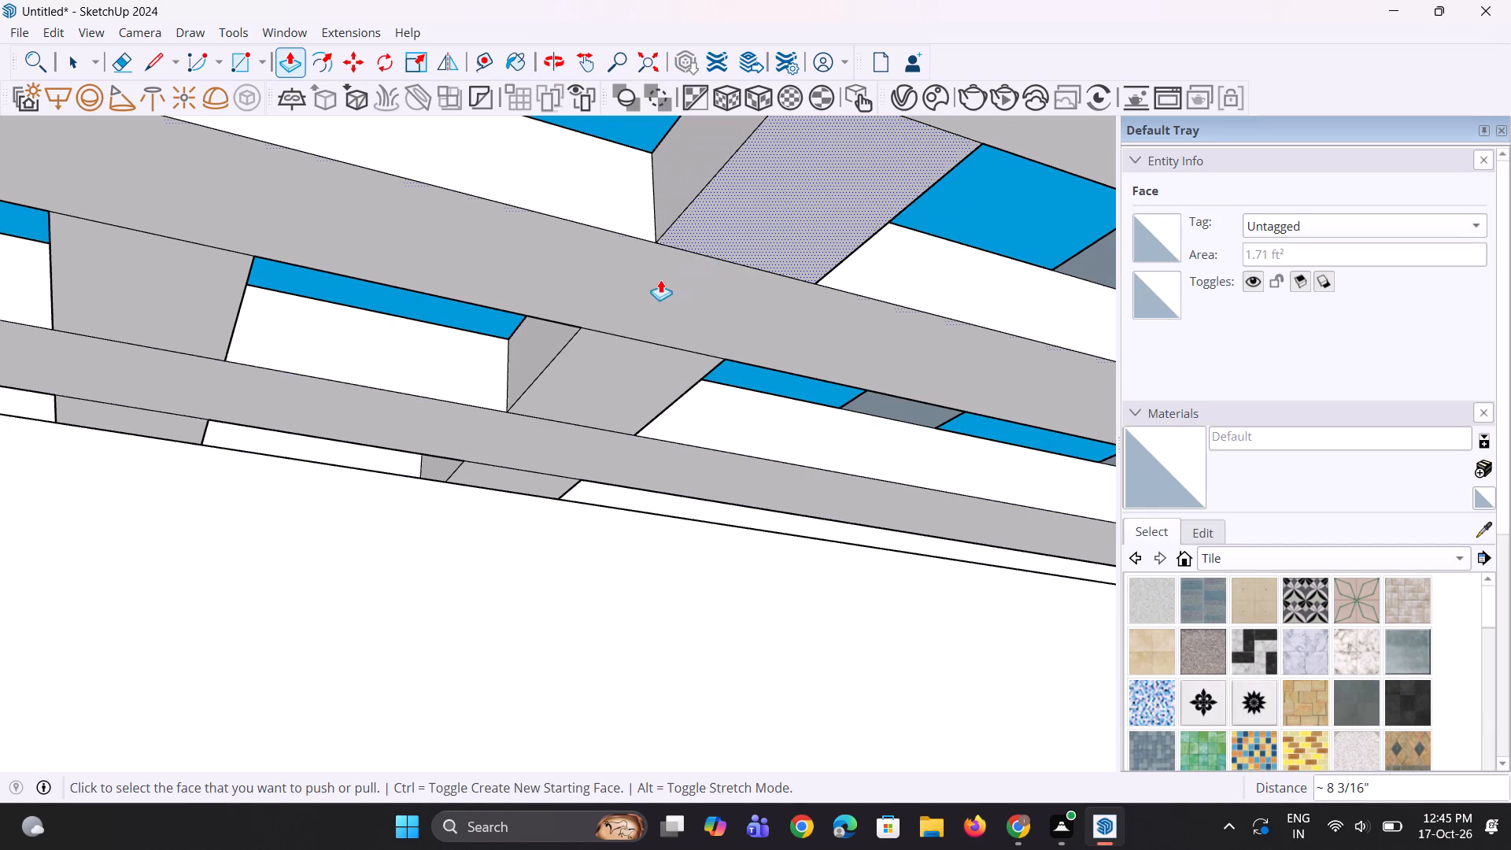
Repeat the same downward Push/Pull on the undersides of the fifth cross strip's first and second pieces.
scroll(673, 365, down, 5)
middle_drag(685, 411, 637, 430)
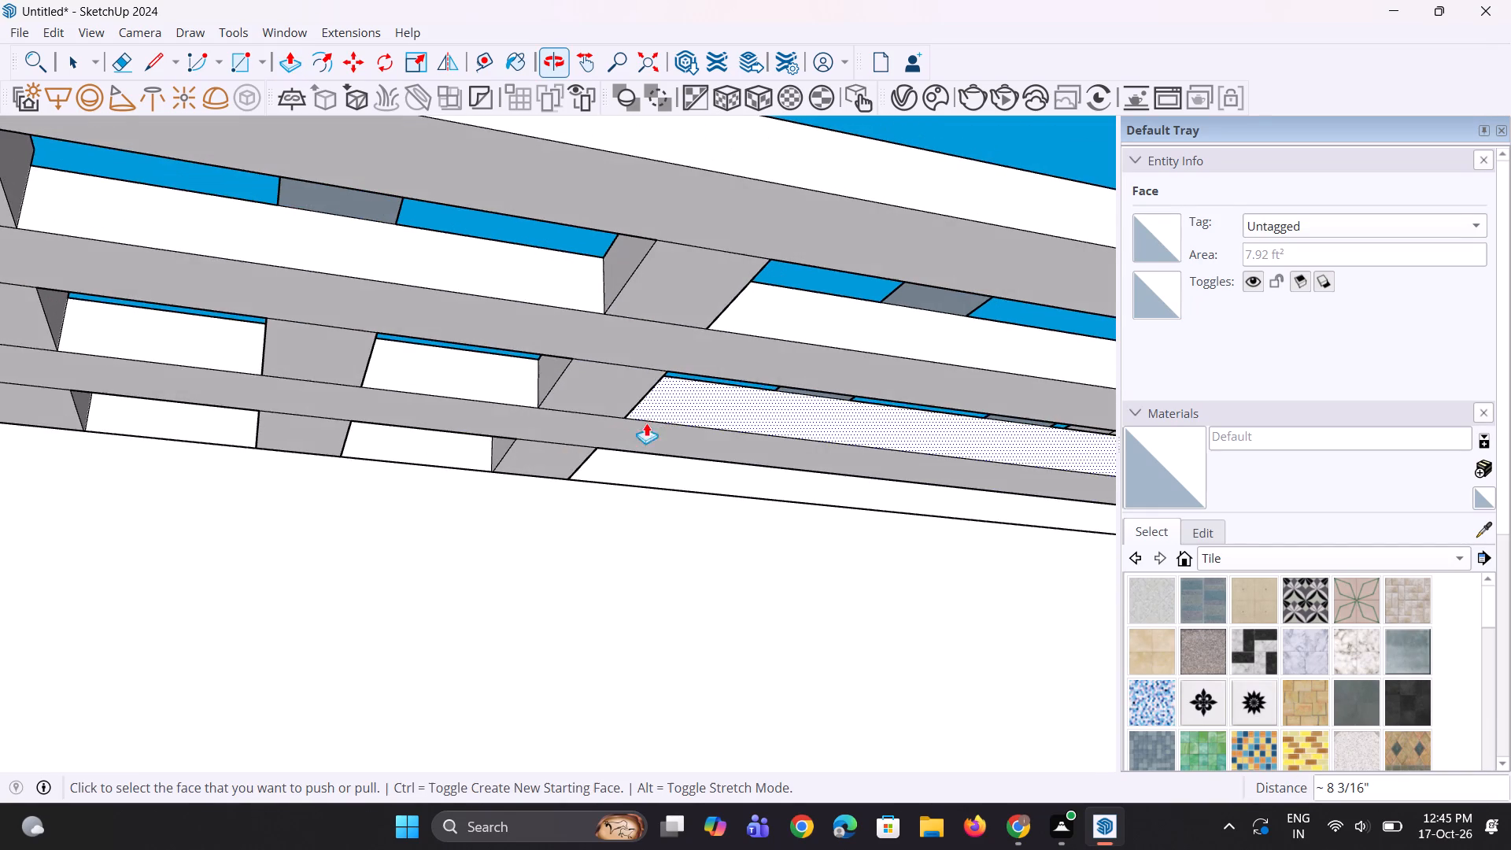
scroll(798, 342, up, 2)
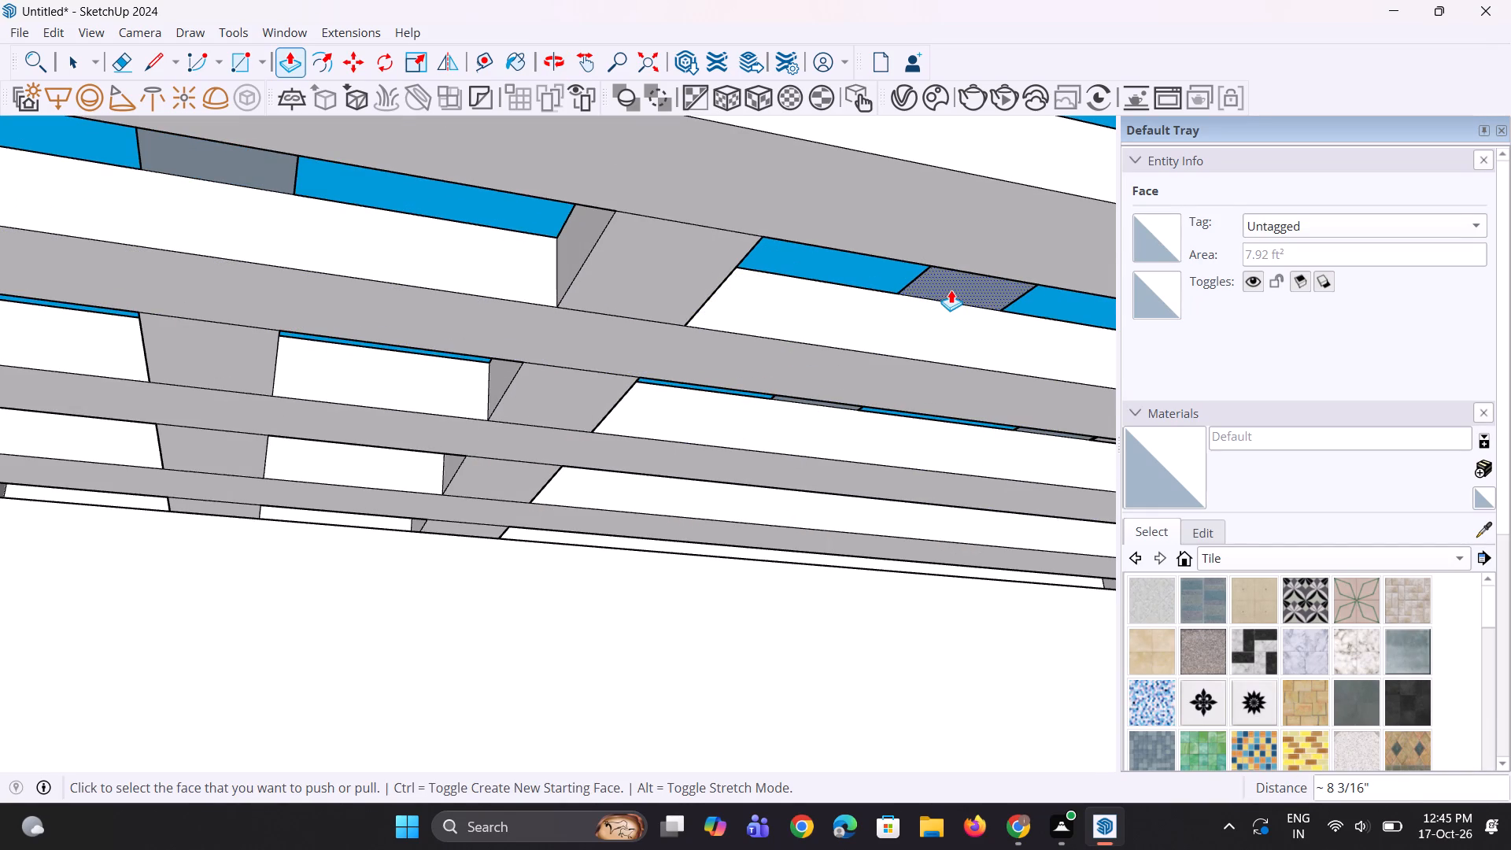
click(952, 288)
click(952, 288)
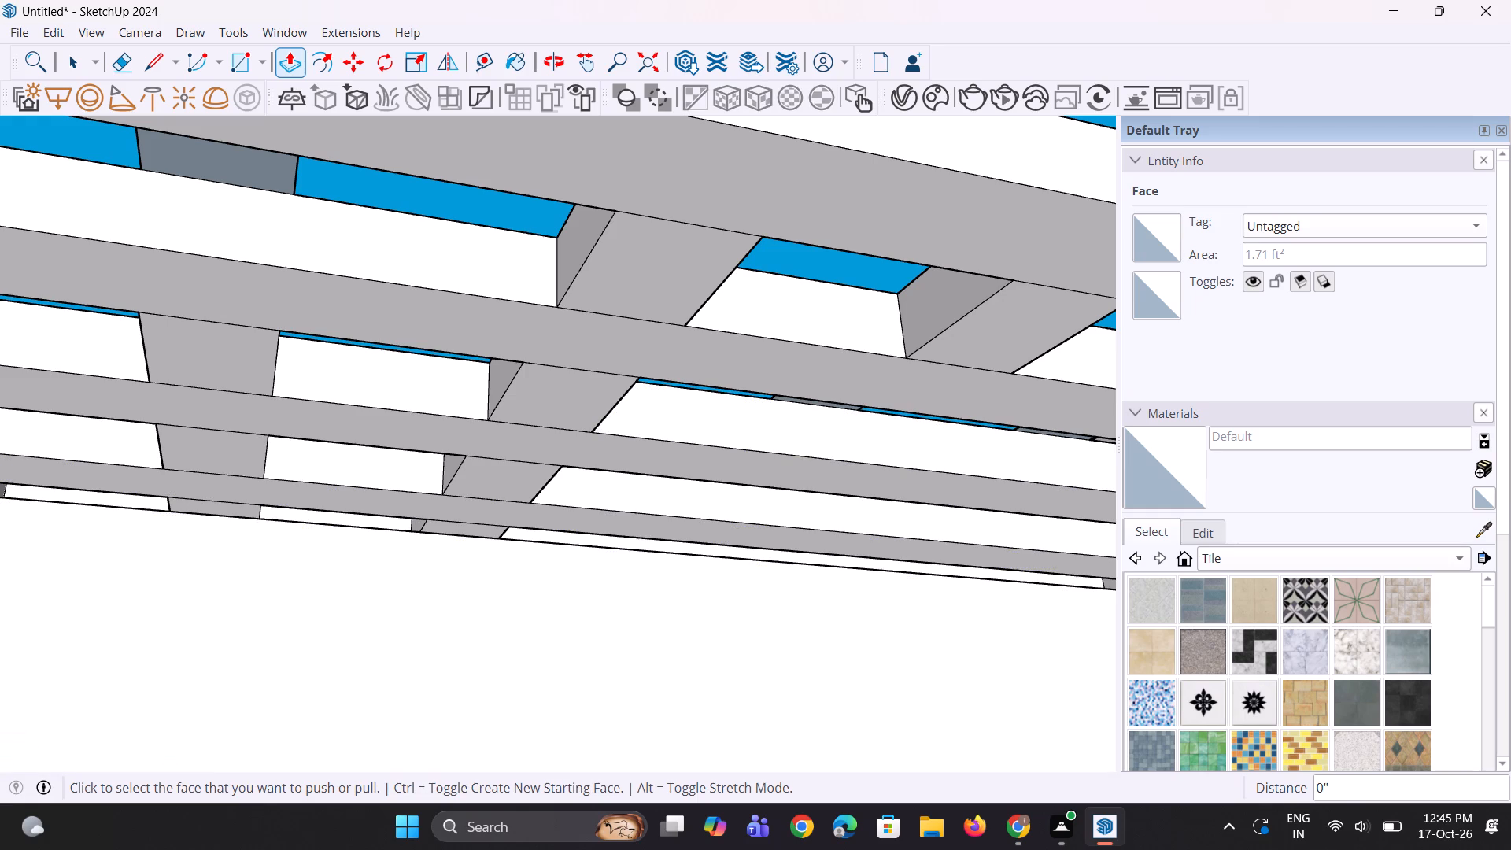
middle_drag(699, 401, 752, 360)
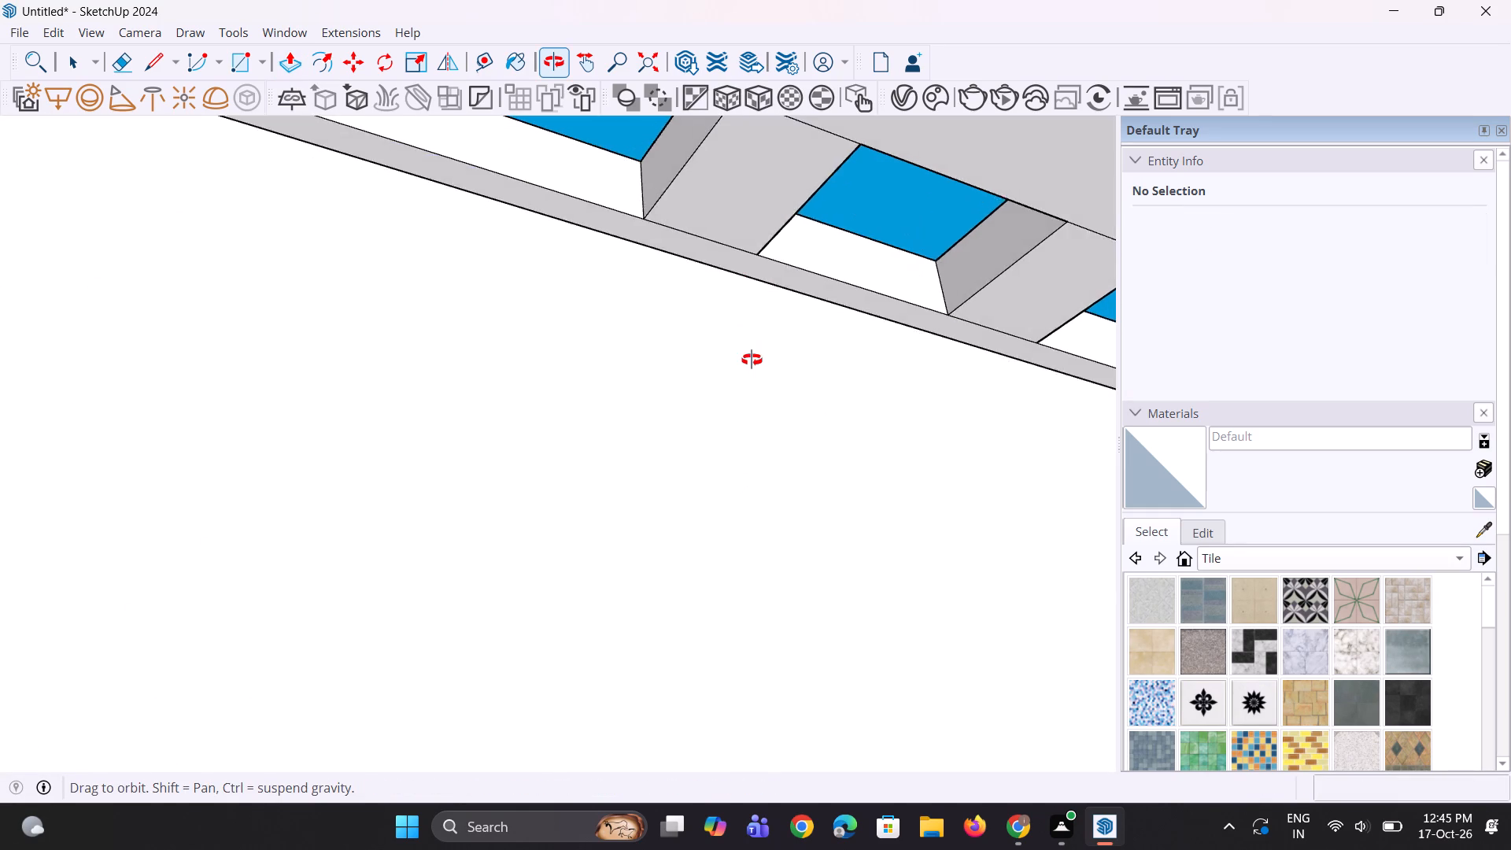
middle_drag(752, 360, 753, 365)
scroll(812, 374, up, 3)
double_click(856, 401)
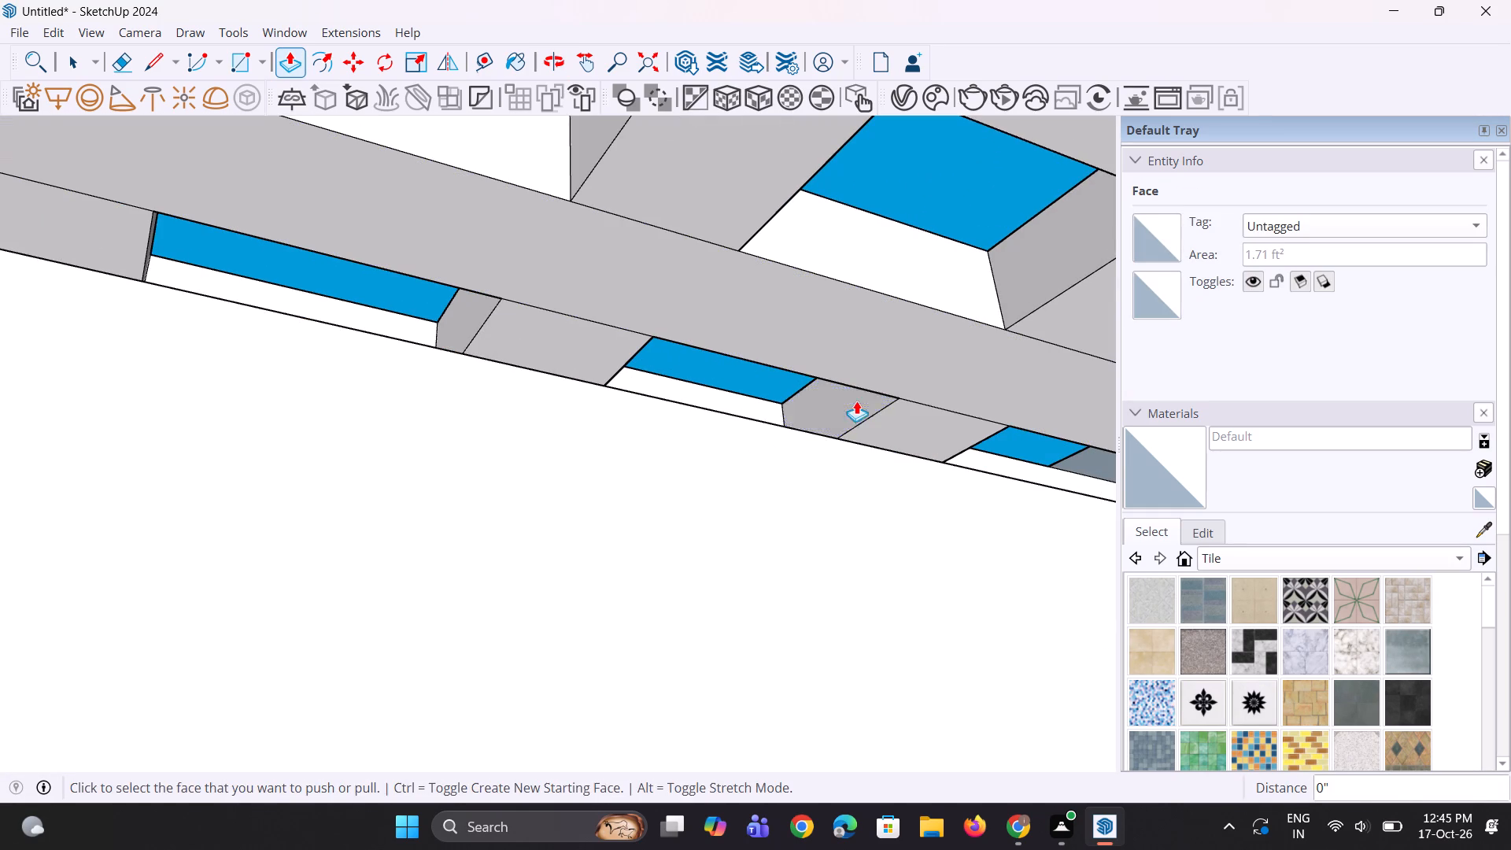
Lower the underside of the fifth cross strip's third piece with Push/Pull, flush with the undersides of the adjoining slats.
middle_click(871, 360)
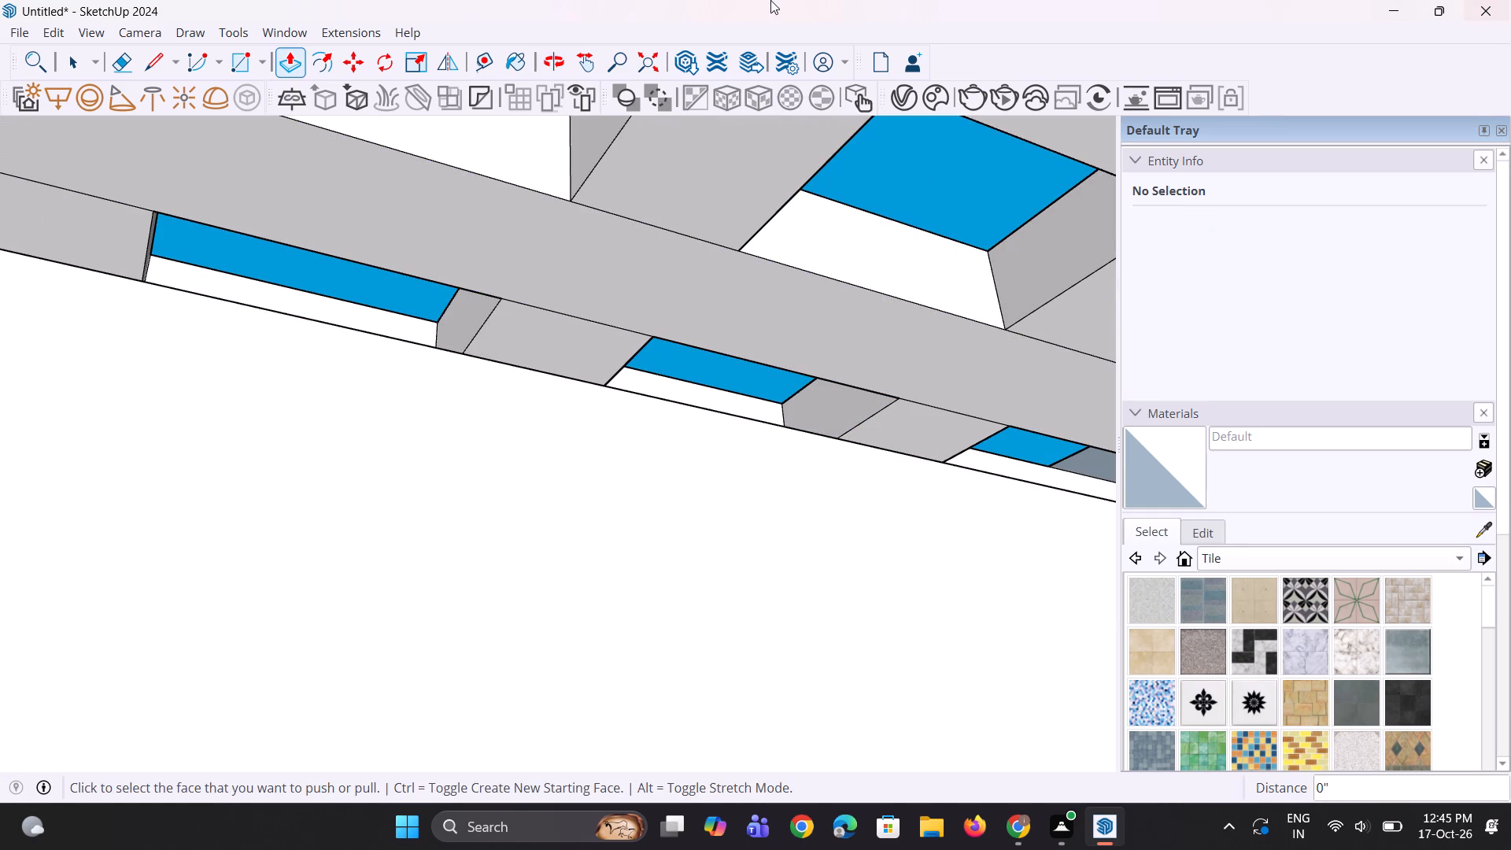
middle_drag(674, 395, 688, 424)
scroll(696, 490, up, 3)
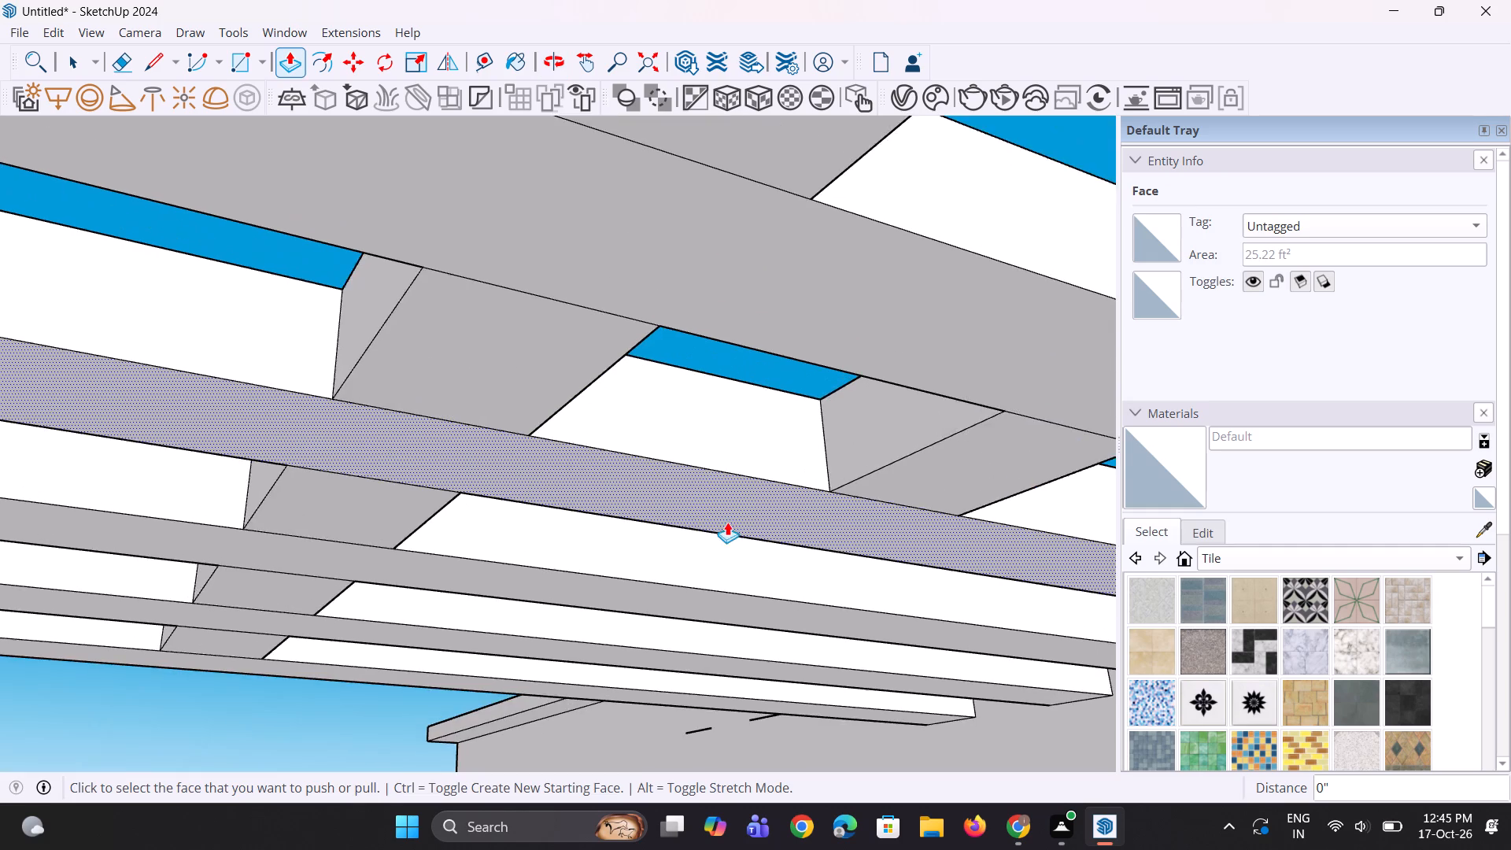
scroll(727, 522, up, 4)
middle_drag(753, 565, 779, 469)
middle_drag(779, 470, 775, 541)
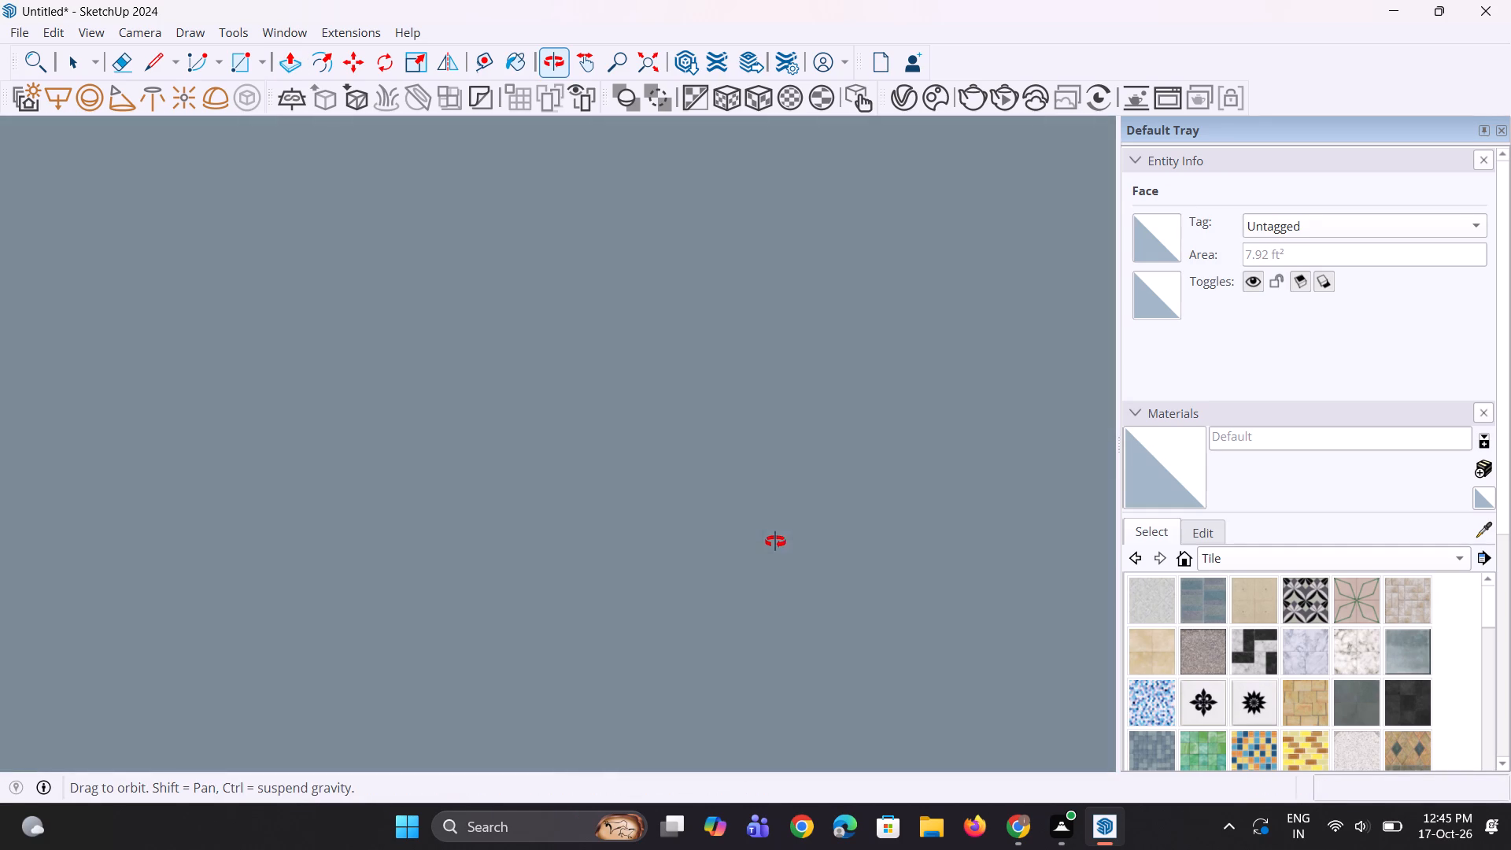
middle_drag(775, 541, 763, 570)
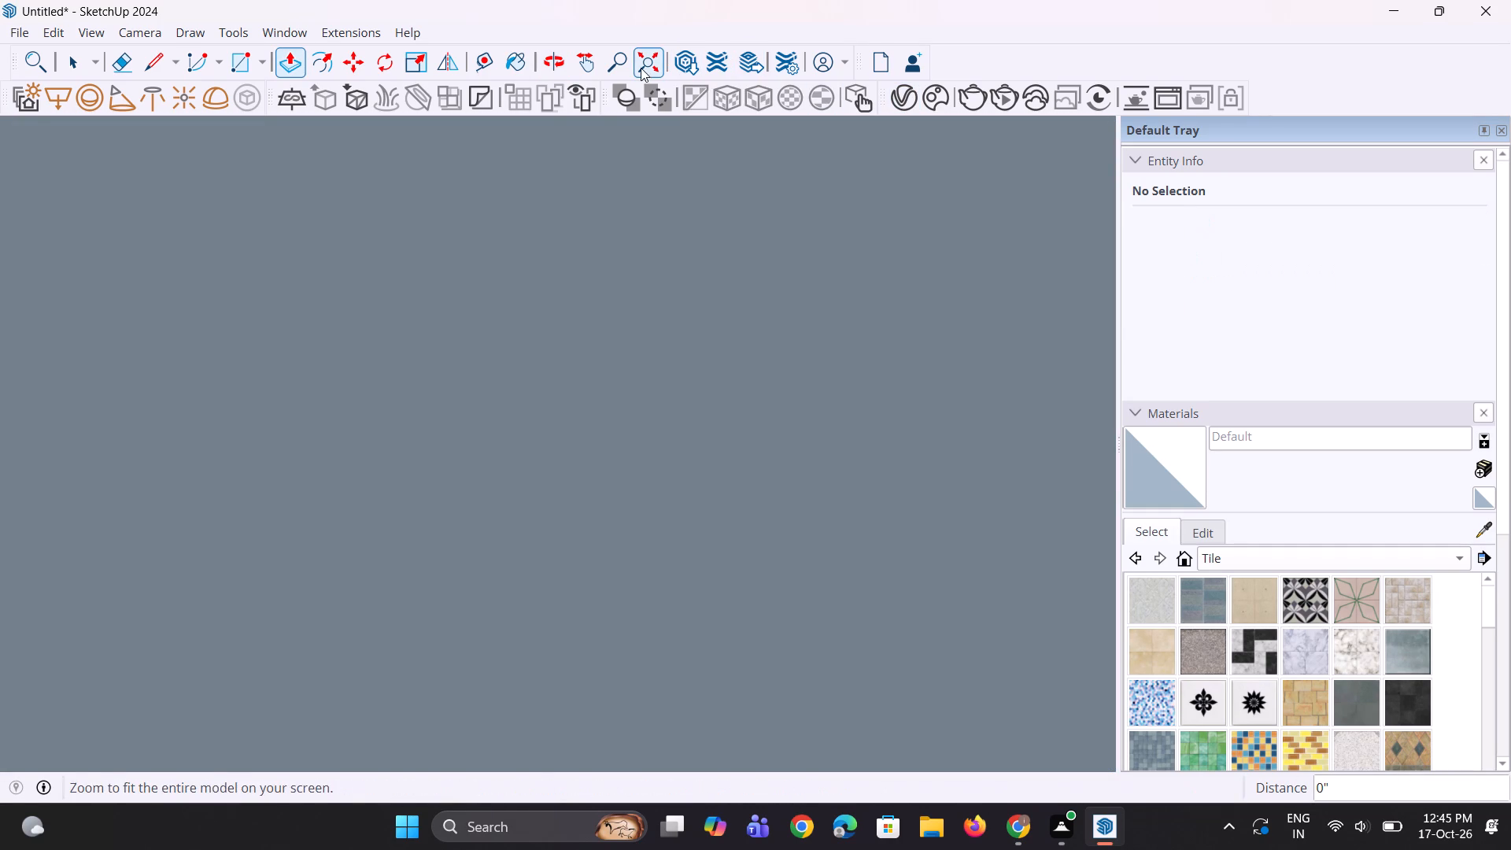
click(641, 68)
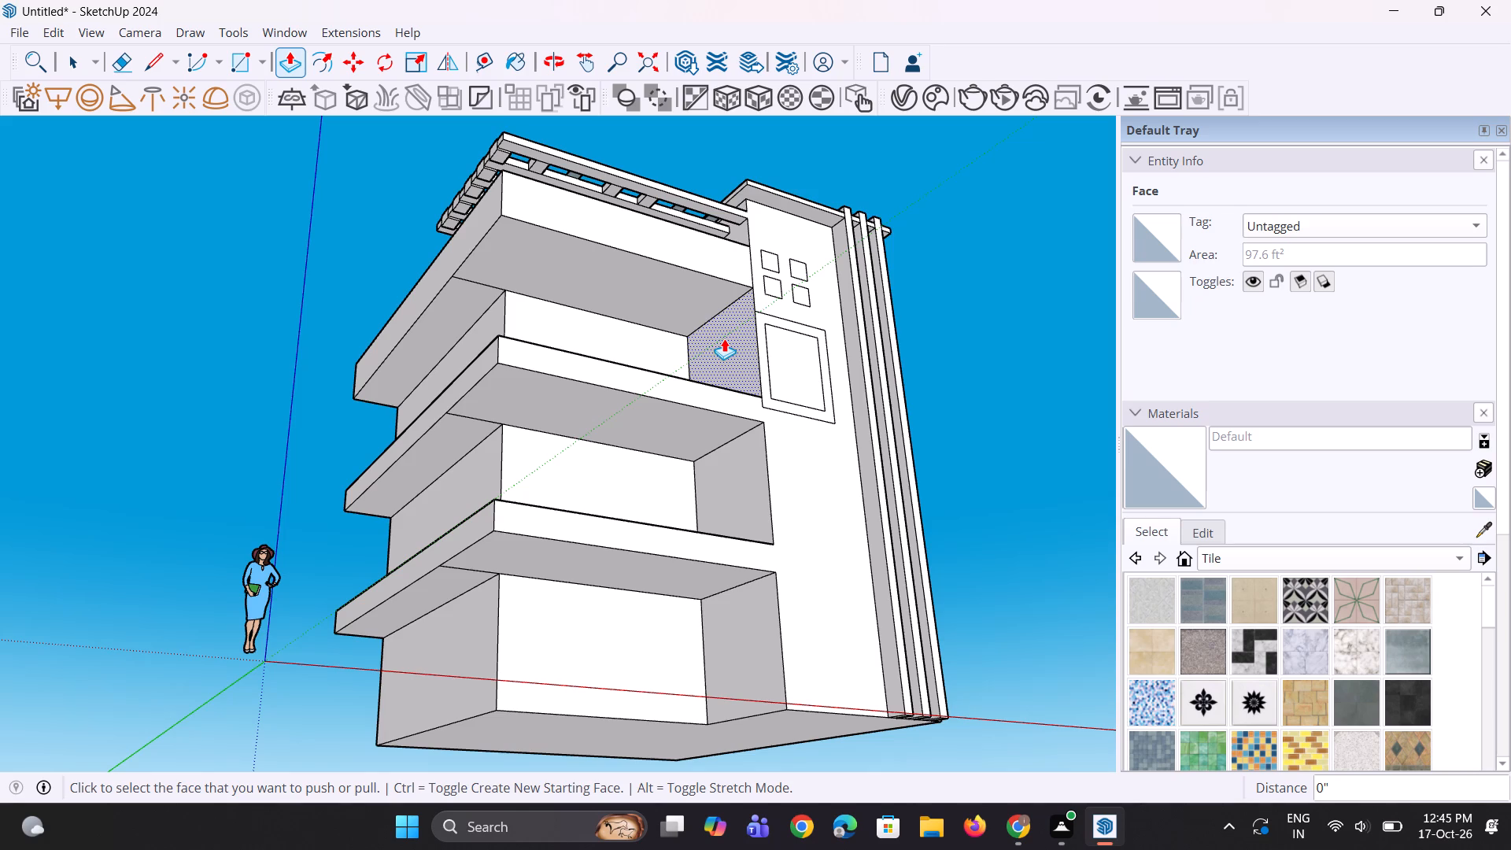
scroll(638, 265, up, 2)
middle_drag(645, 240, 647, 327)
scroll(591, 231, up, 7)
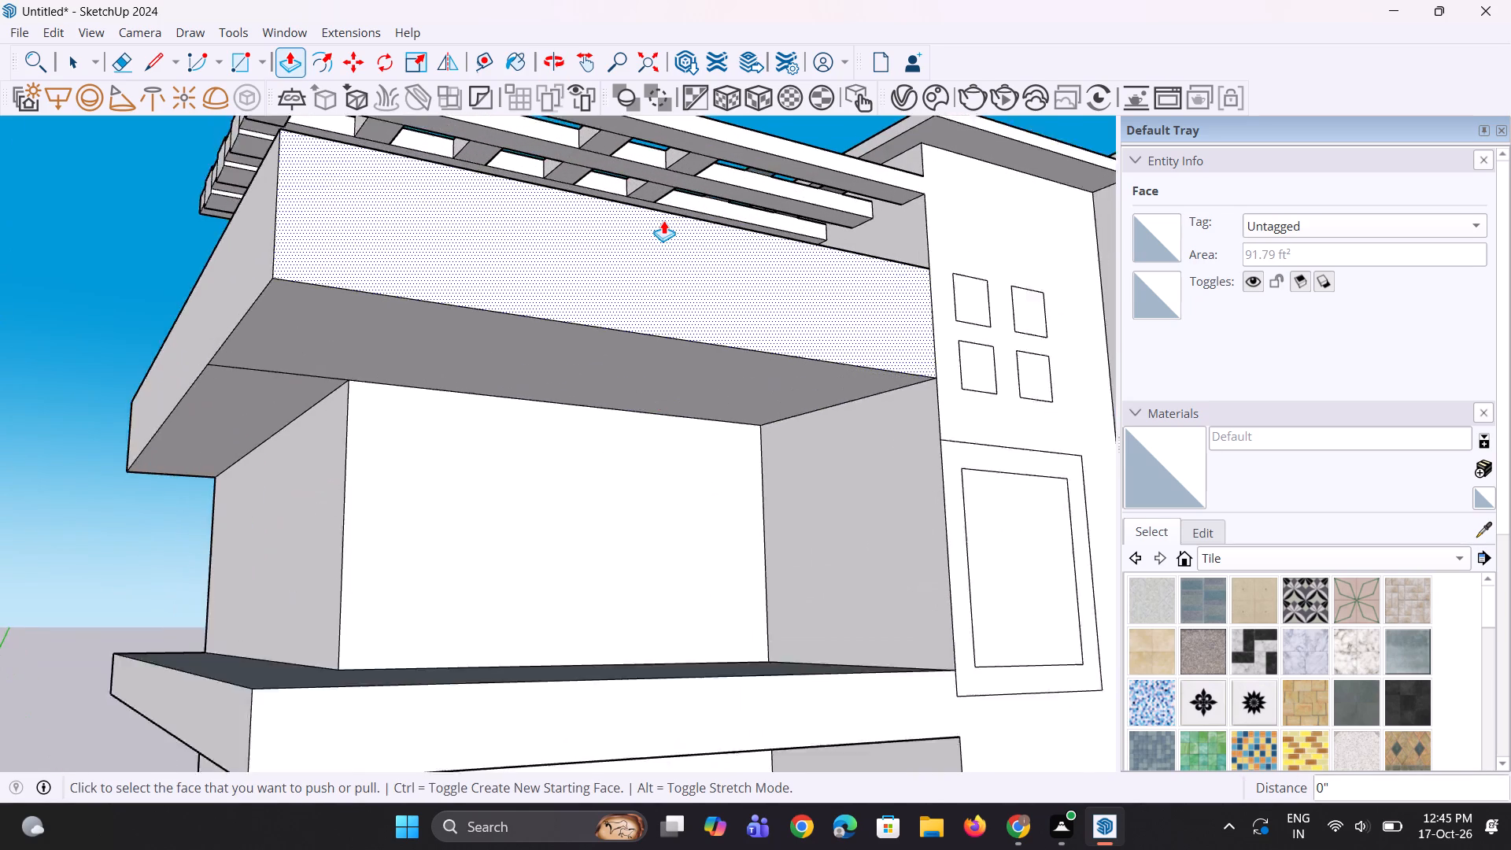
scroll(663, 220, up, 1)
middle_drag(663, 220, 654, 284)
scroll(615, 164, up, 11)
middle_drag(632, 225, 704, 213)
scroll(604, 198, up, 6)
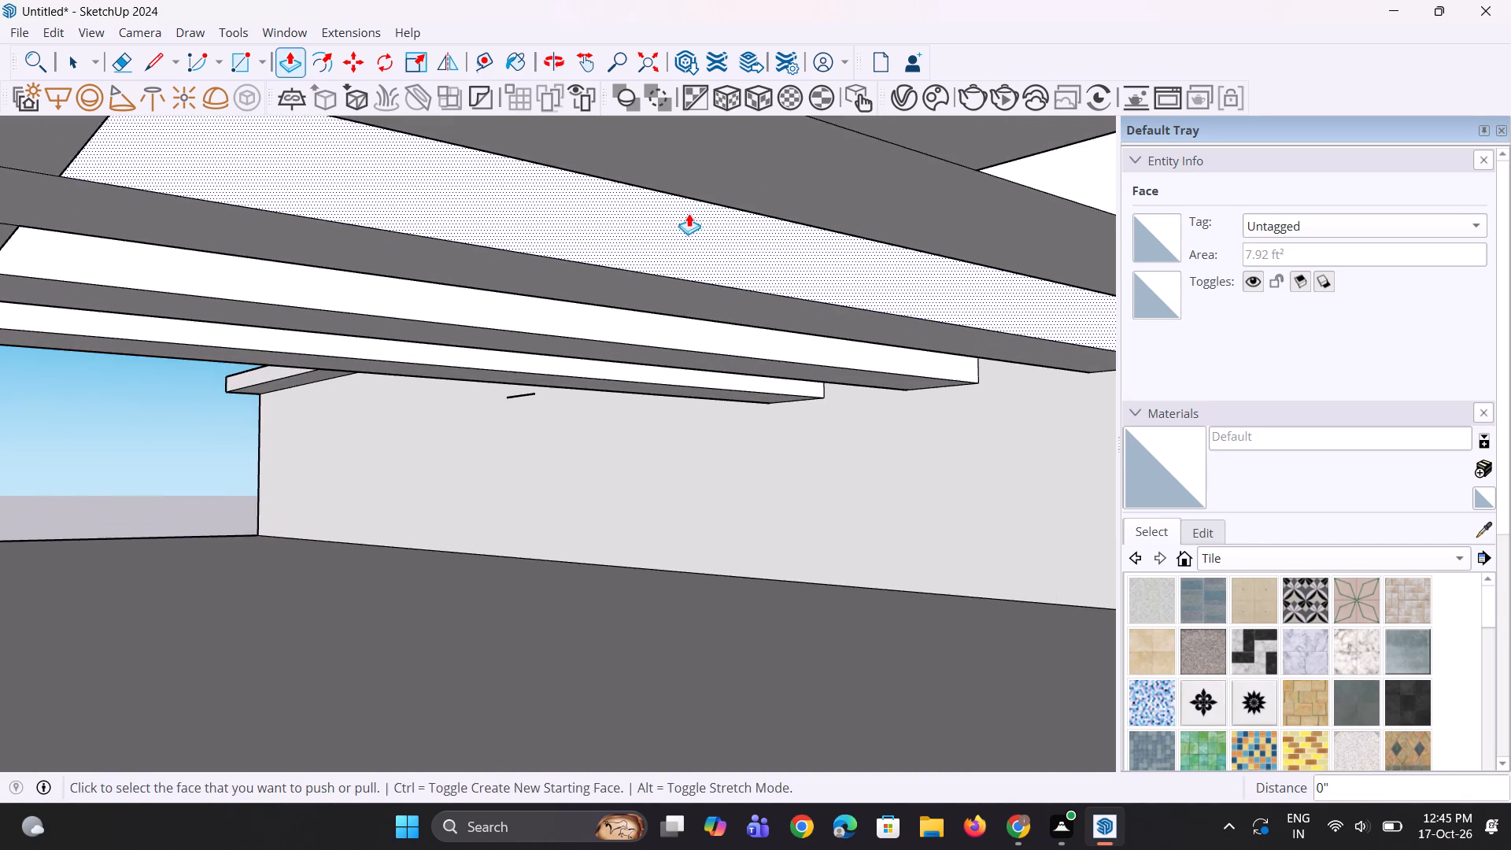
middle_drag(689, 210, 703, 171)
middle_drag(706, 174, 723, 198)
click(641, 138)
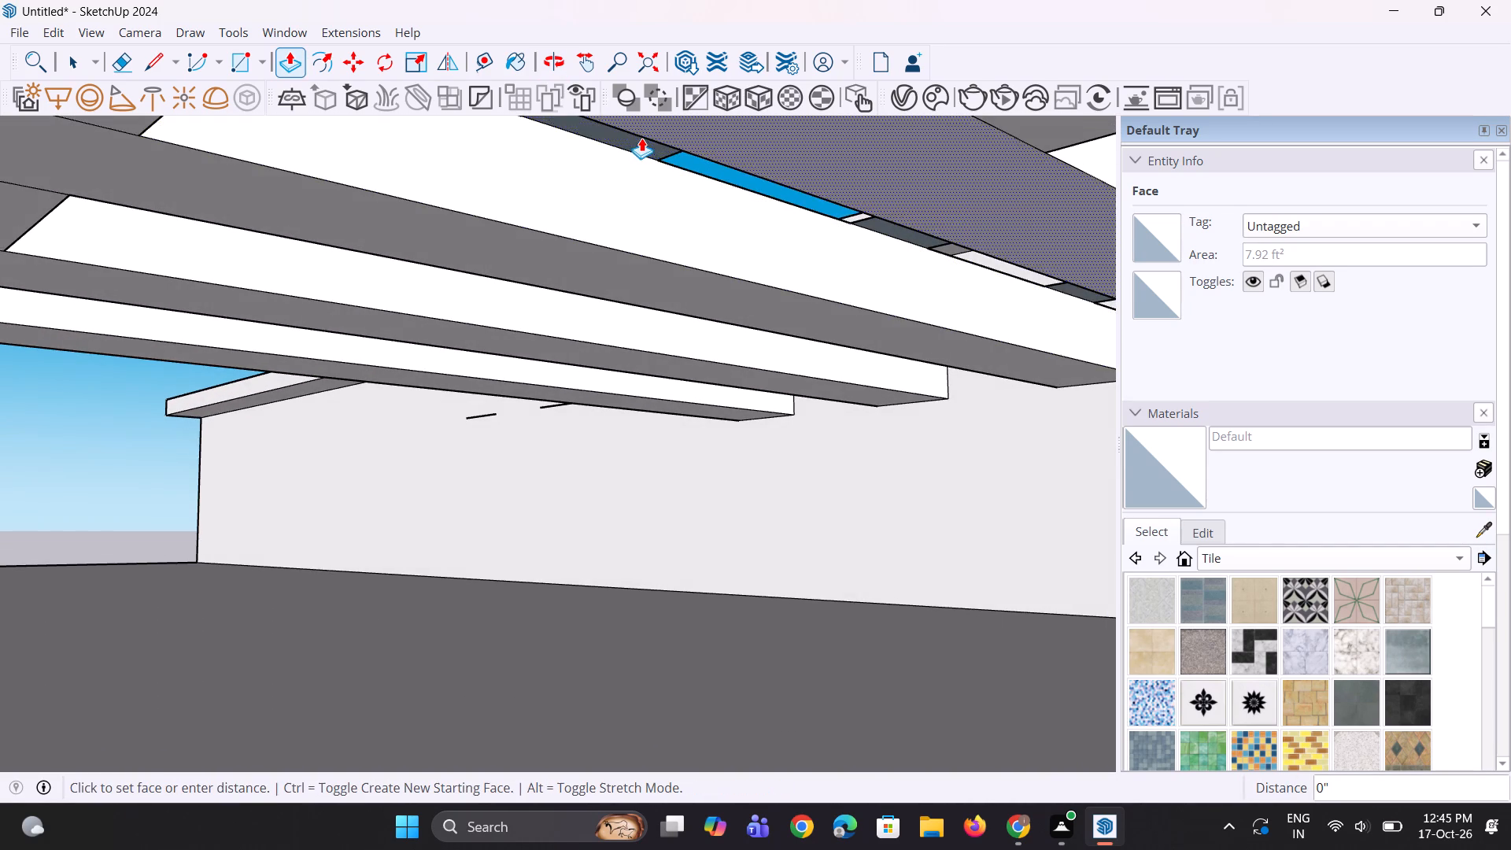
key(Escape)
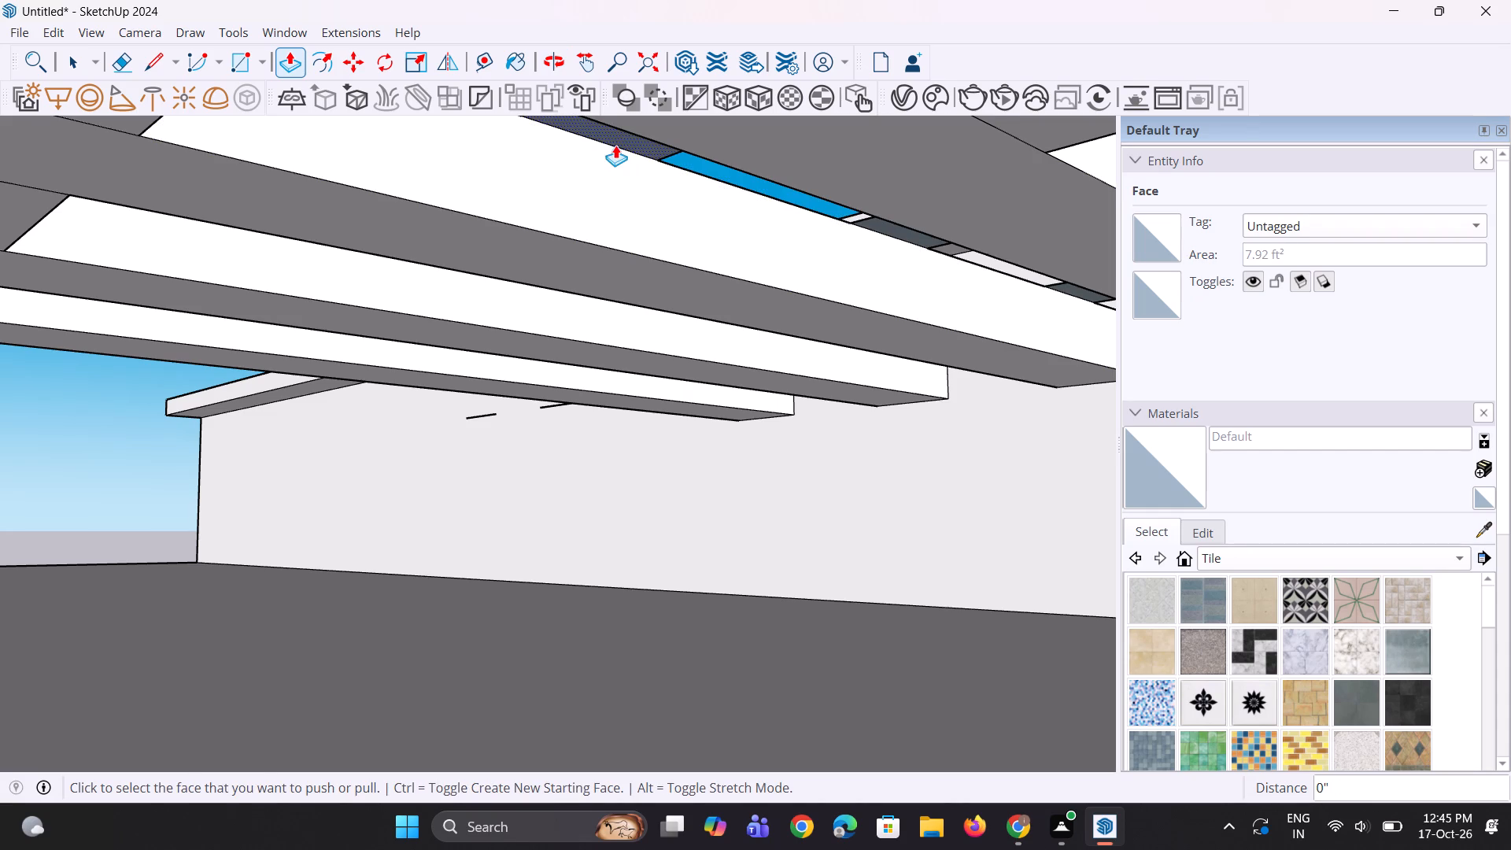
click(615, 145)
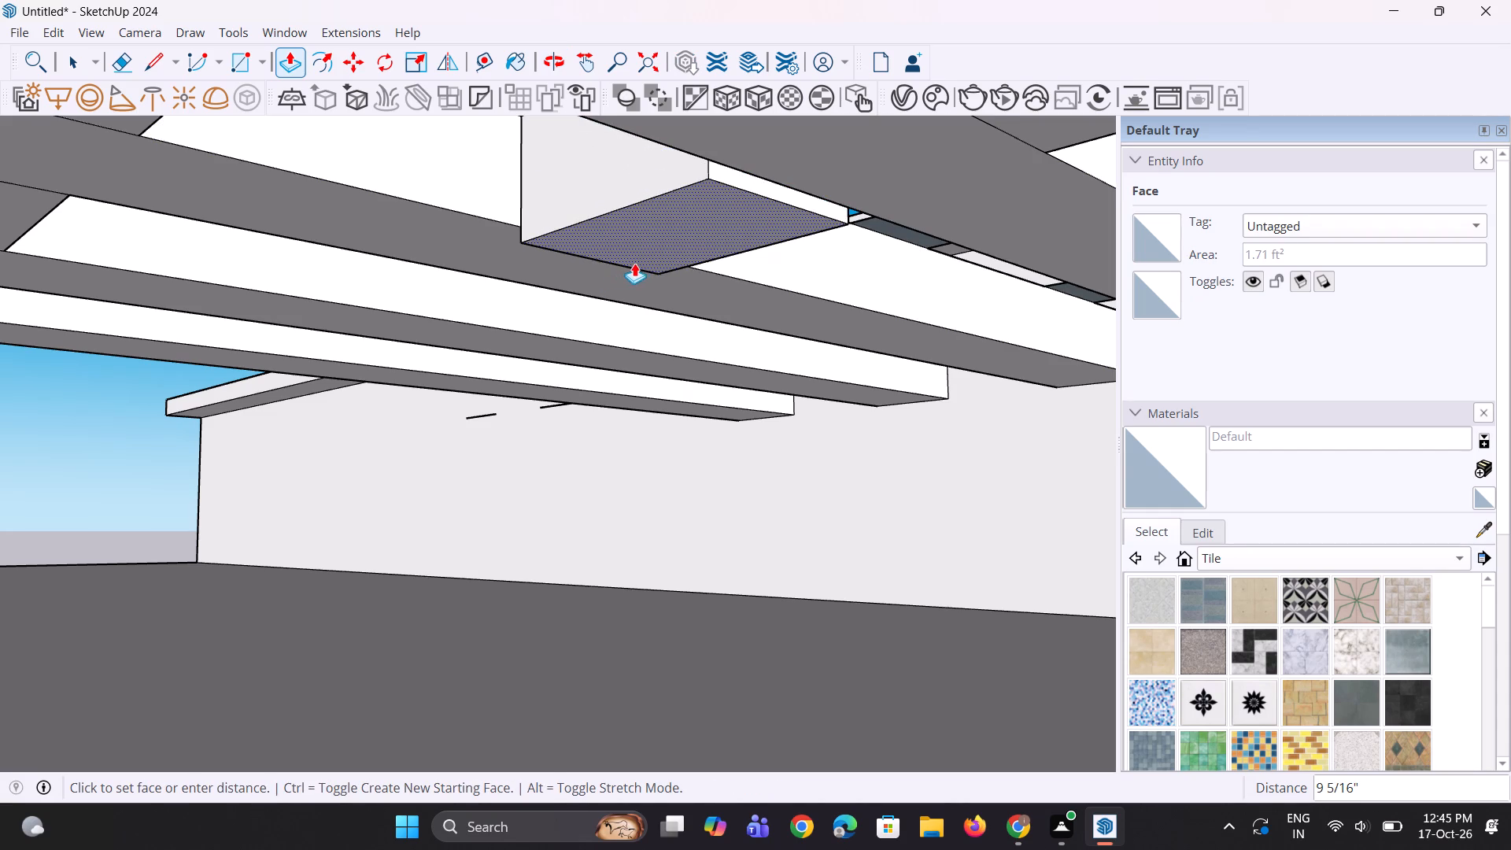
click(772, 294)
Repeat the same downward Push/Pull on the underside of the fifth cross strip's fourth piece.
middle_drag(786, 314, 955, 309)
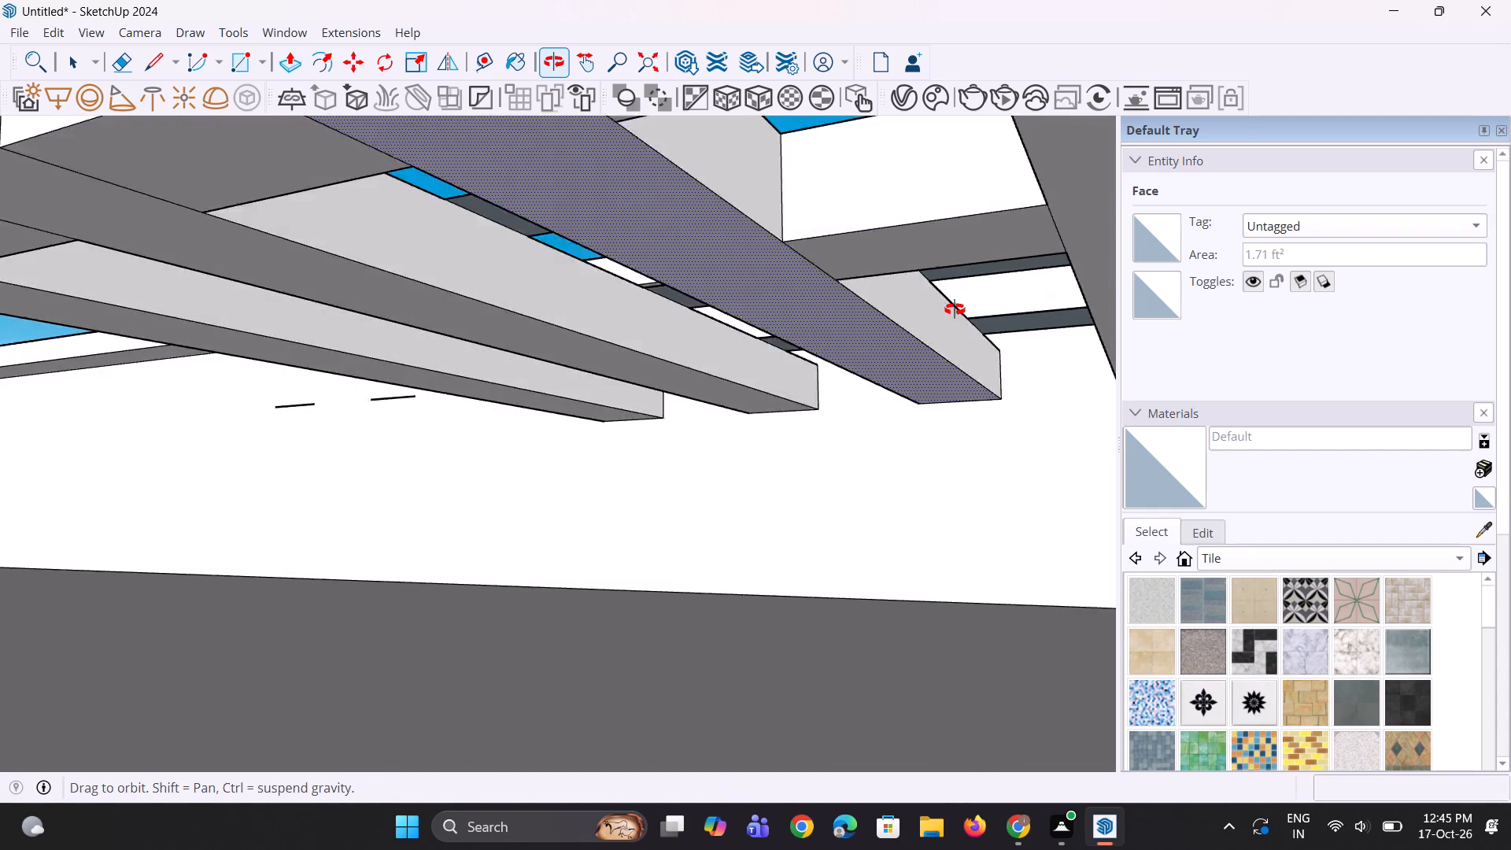
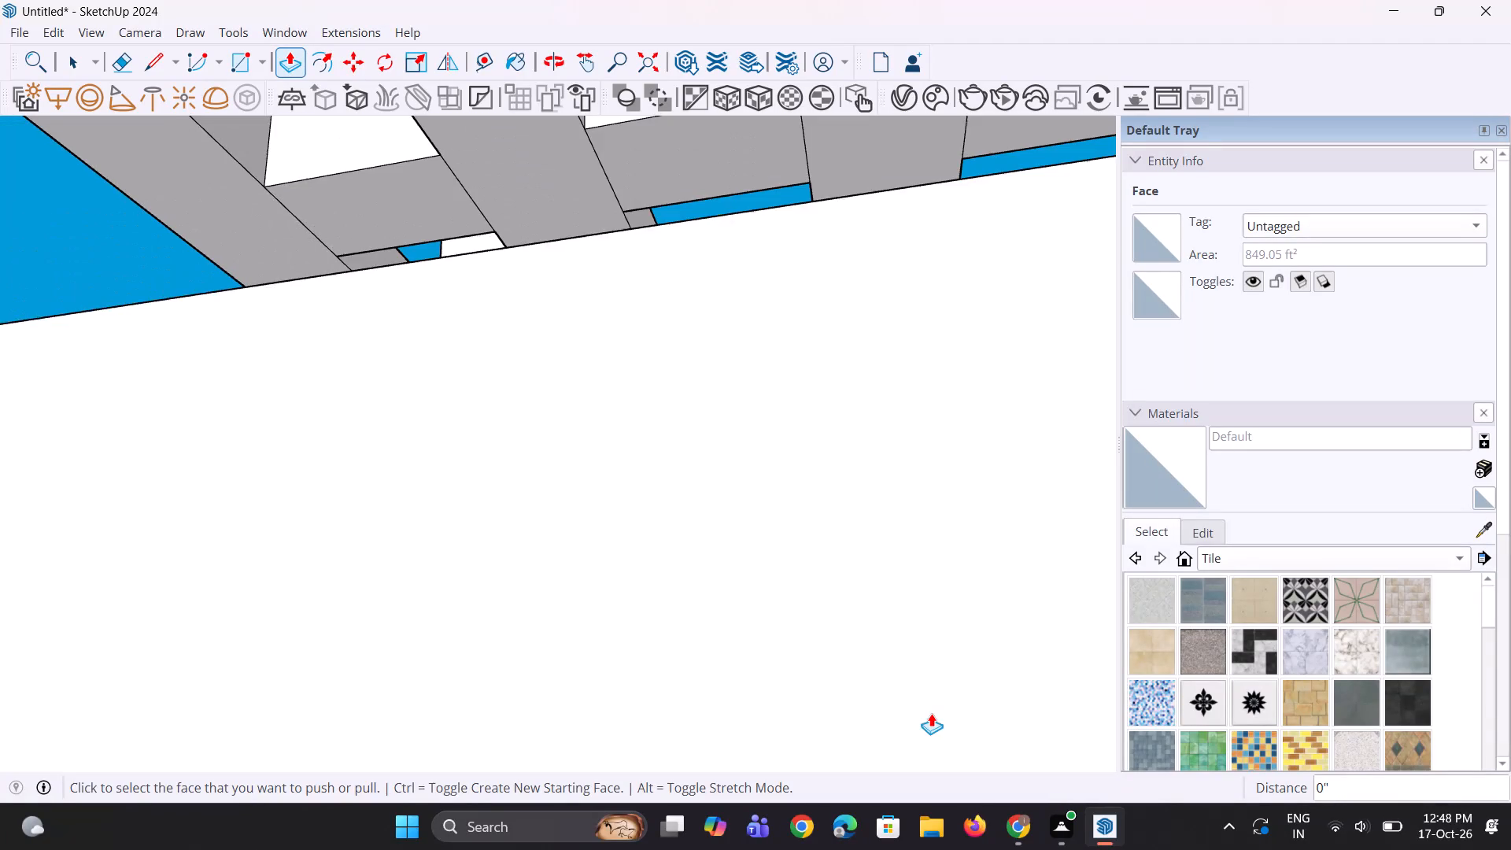
Lower the undersides of the two remaining shallow cross pieces beside the outermost front slat about 8 3/16", flush with the slats.
middle_drag(940, 700, 921, 689)
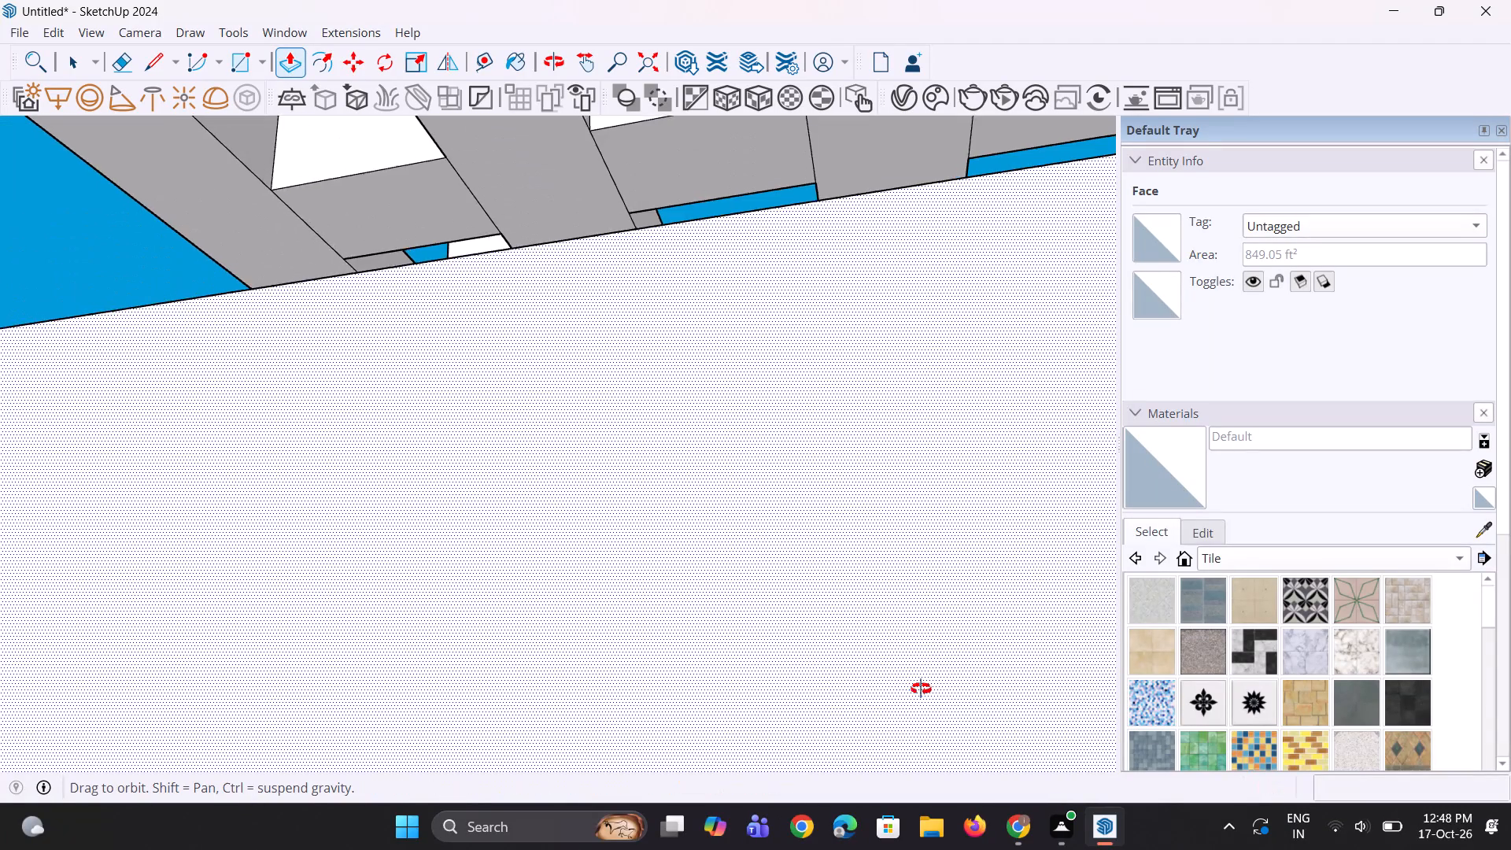
middle_drag(921, 689, 848, 742)
scroll(673, 634, down, 14)
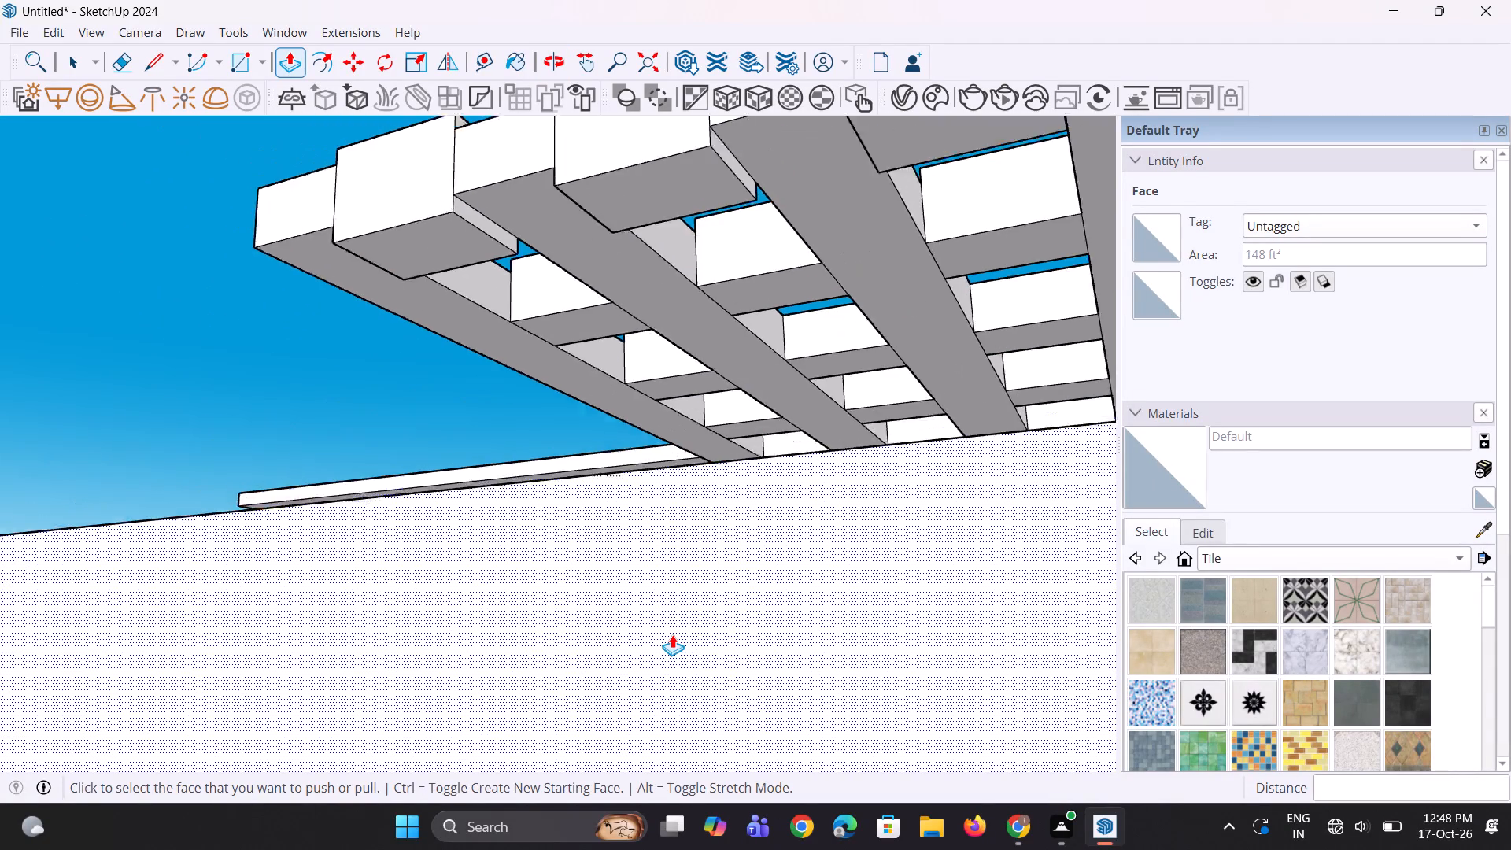
scroll(672, 634, down, 6)
scroll(552, 576, down, 10)
middle_drag(714, 497, 552, 472)
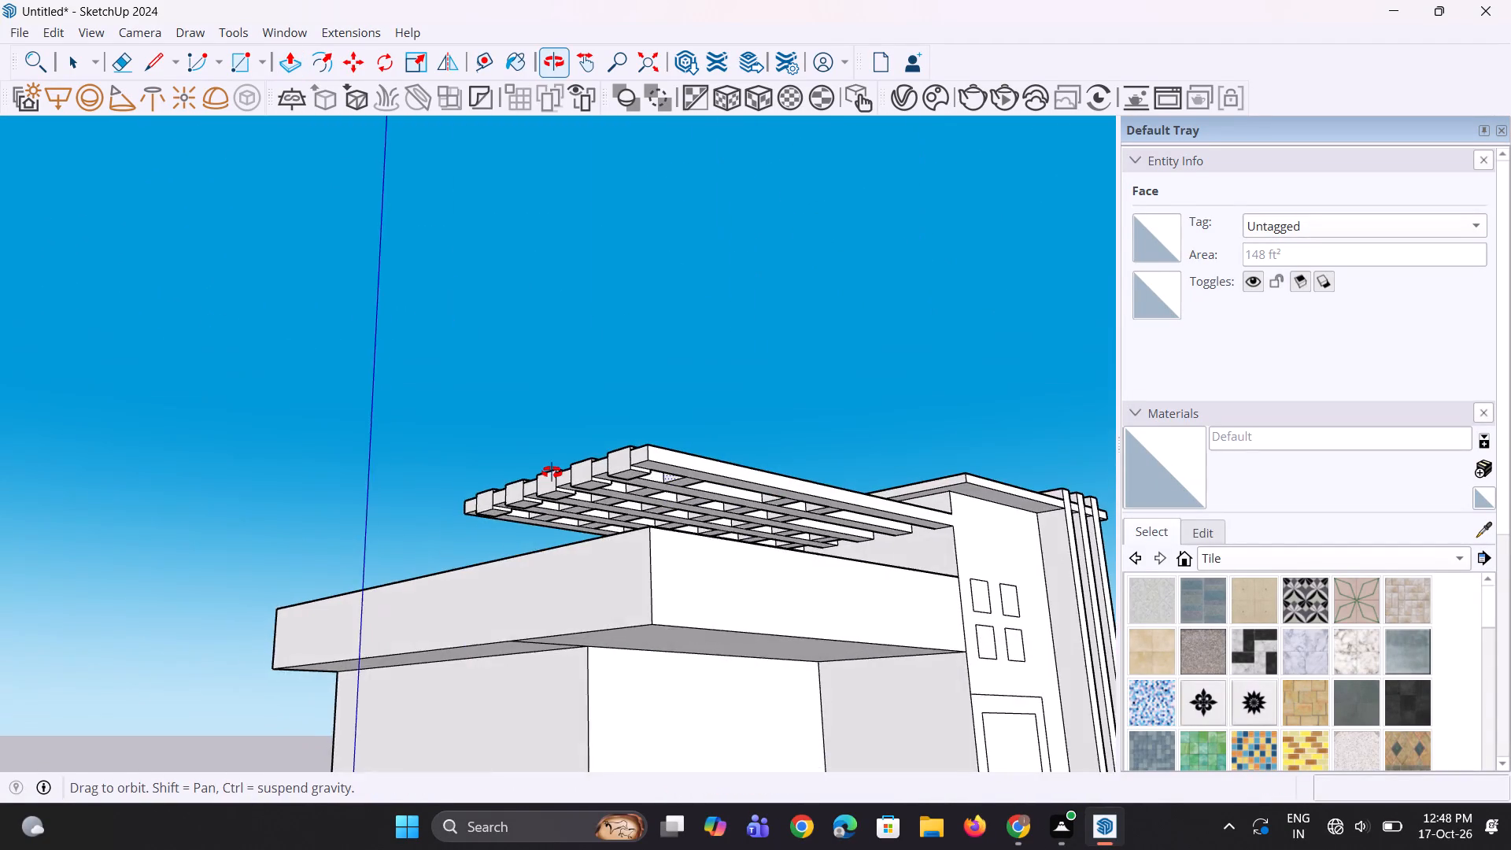
middle_drag(552, 472, 552, 474)
scroll(752, 498, up, 13)
scroll(885, 552, up, 1)
middle_drag(884, 552, 851, 514)
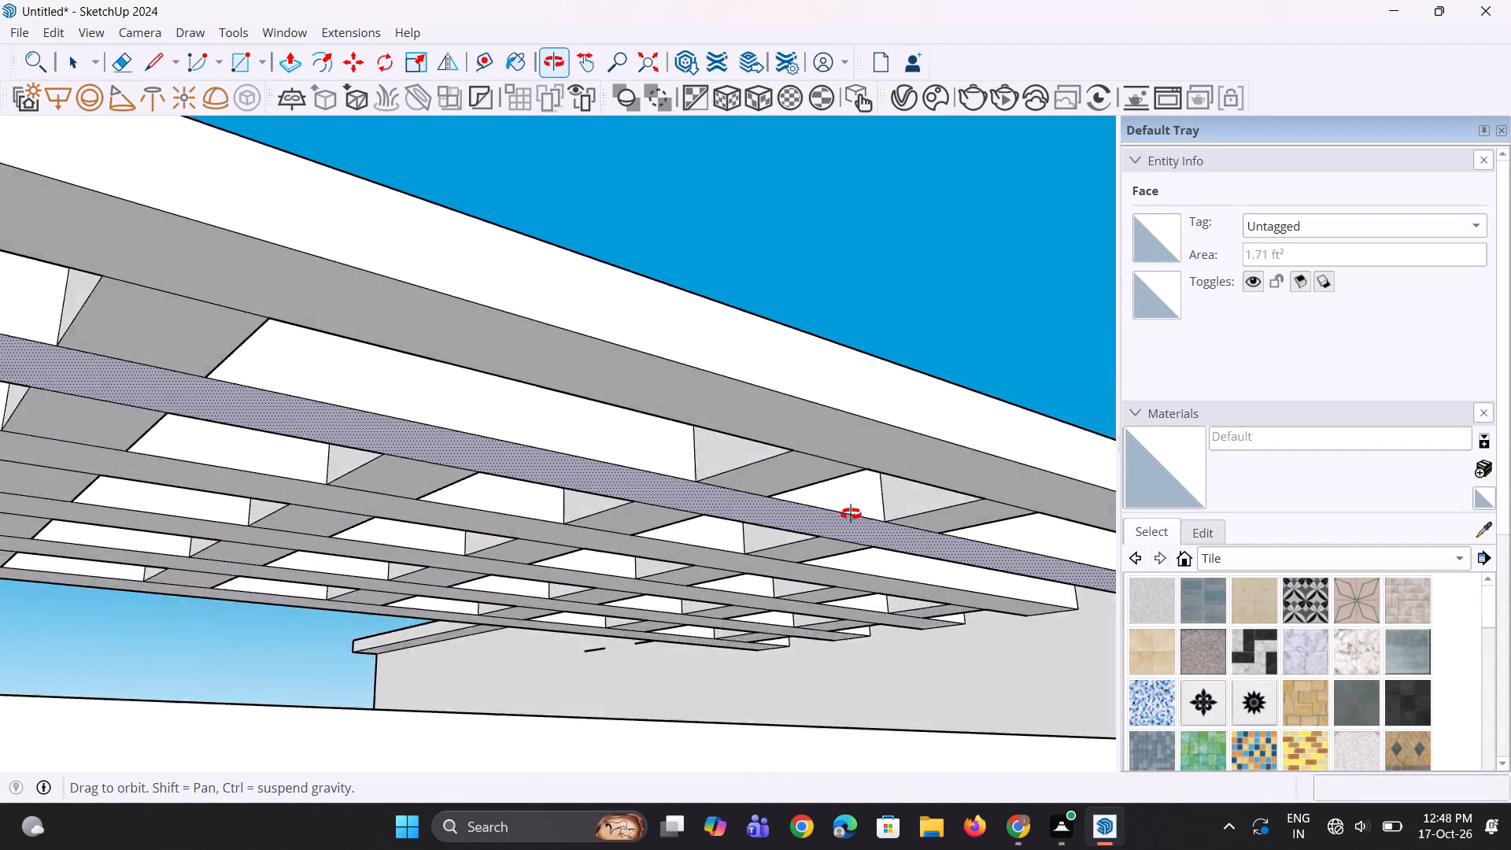
middle_drag(851, 514, 712, 498)
scroll(693, 534, down, 3)
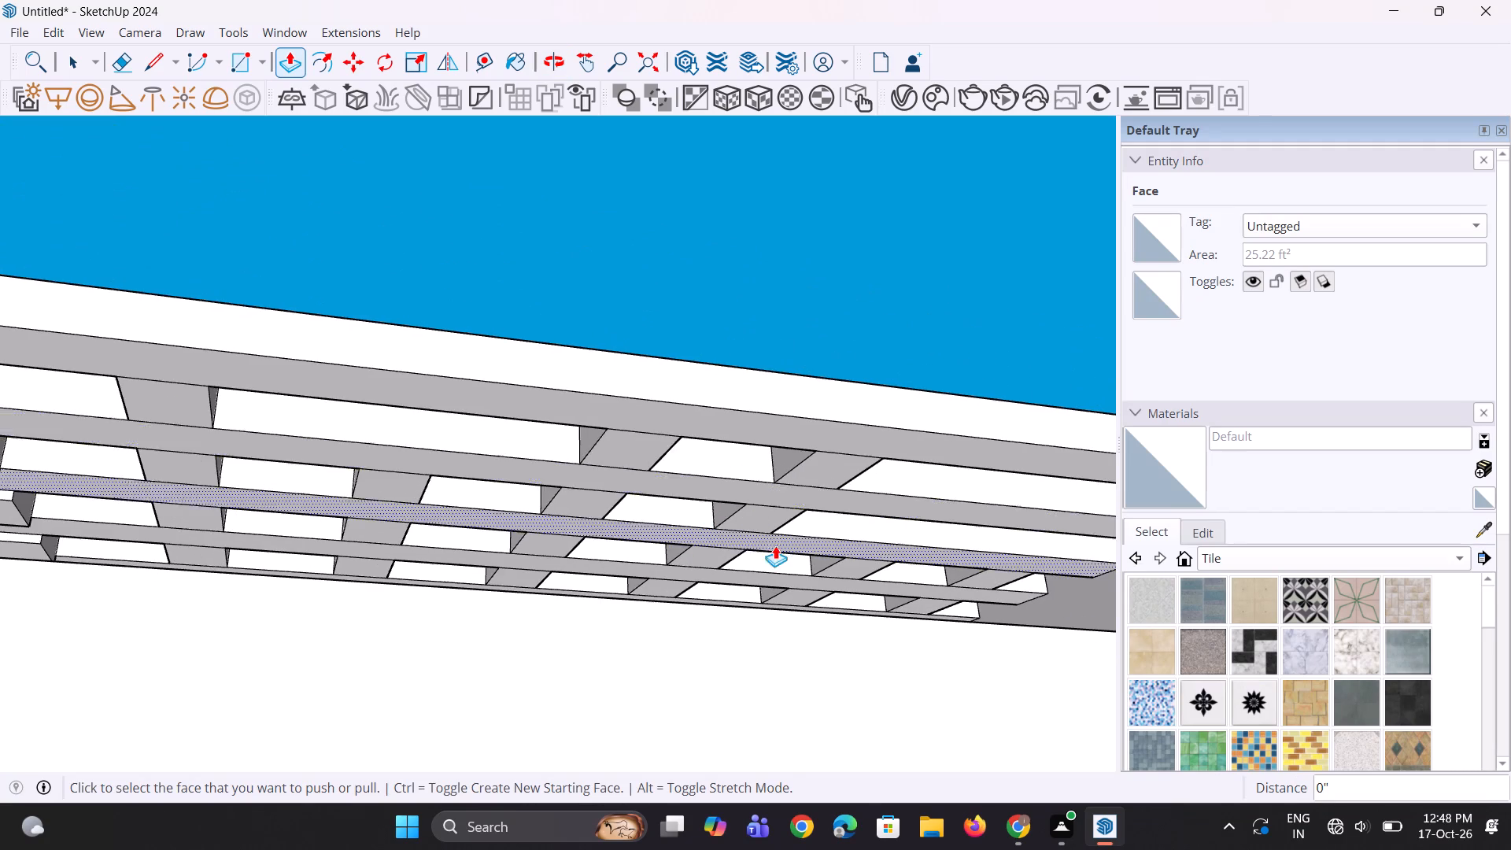
scroll(719, 546, down, 4)
middle_drag(914, 560, 764, 557)
scroll(989, 463, up, 3)
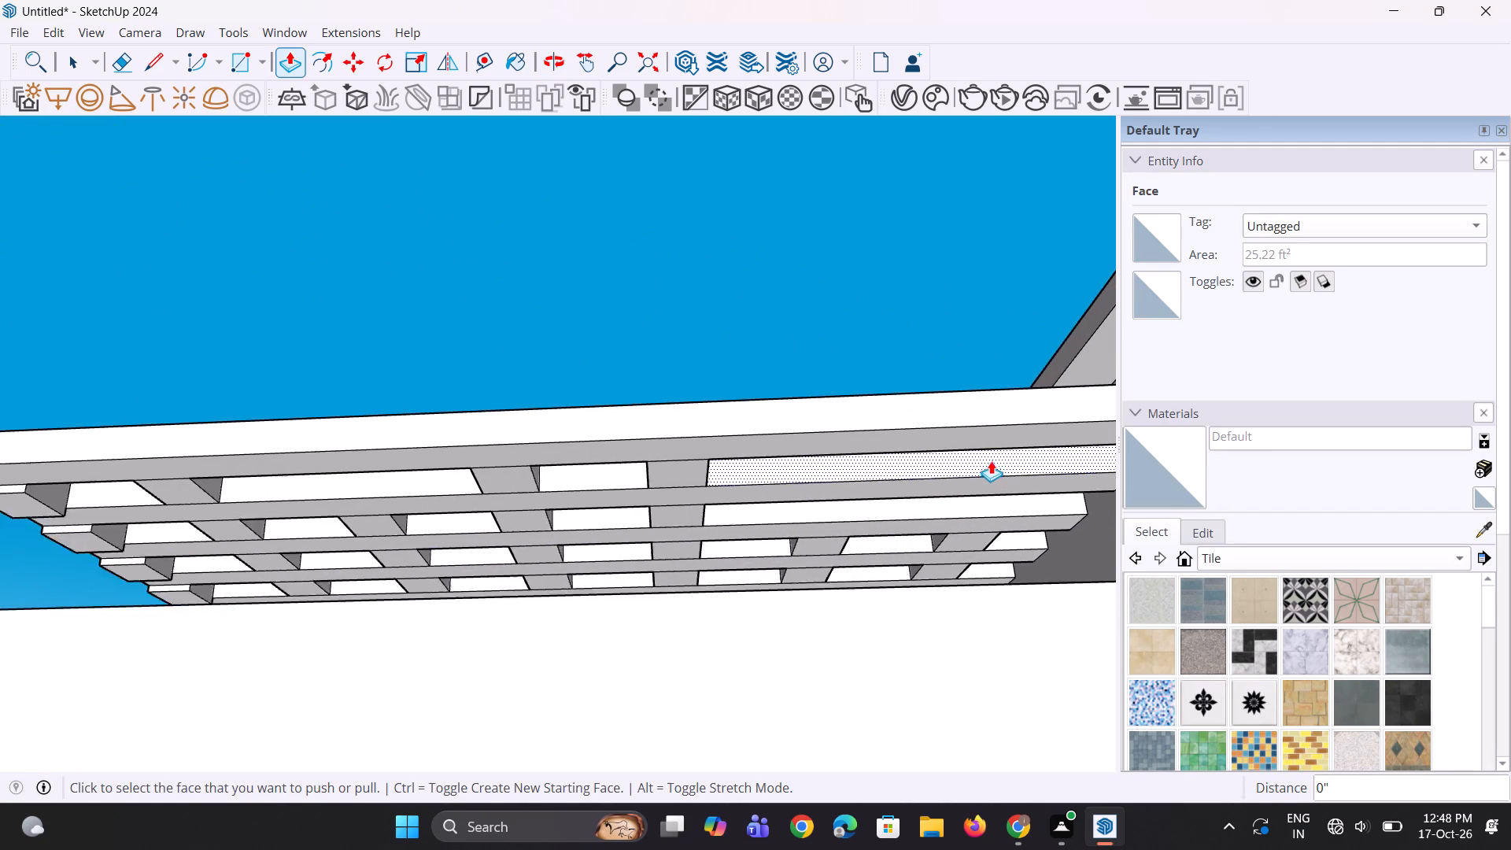
scroll(991, 460, up, 2)
middle_drag(872, 467, 854, 412)
scroll(854, 412, up, 1)
click(796, 379)
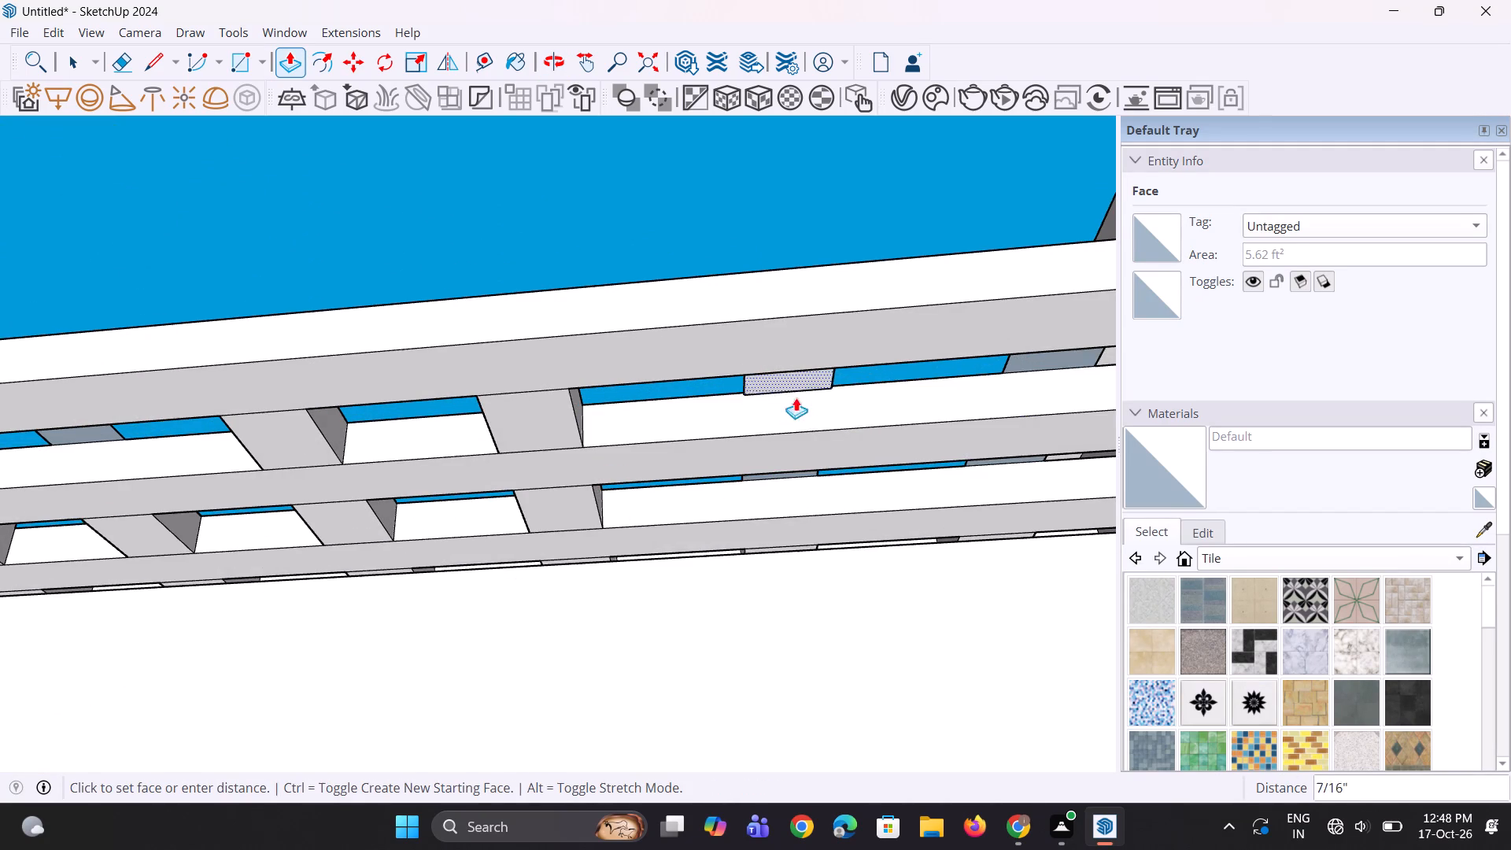
click(685, 442)
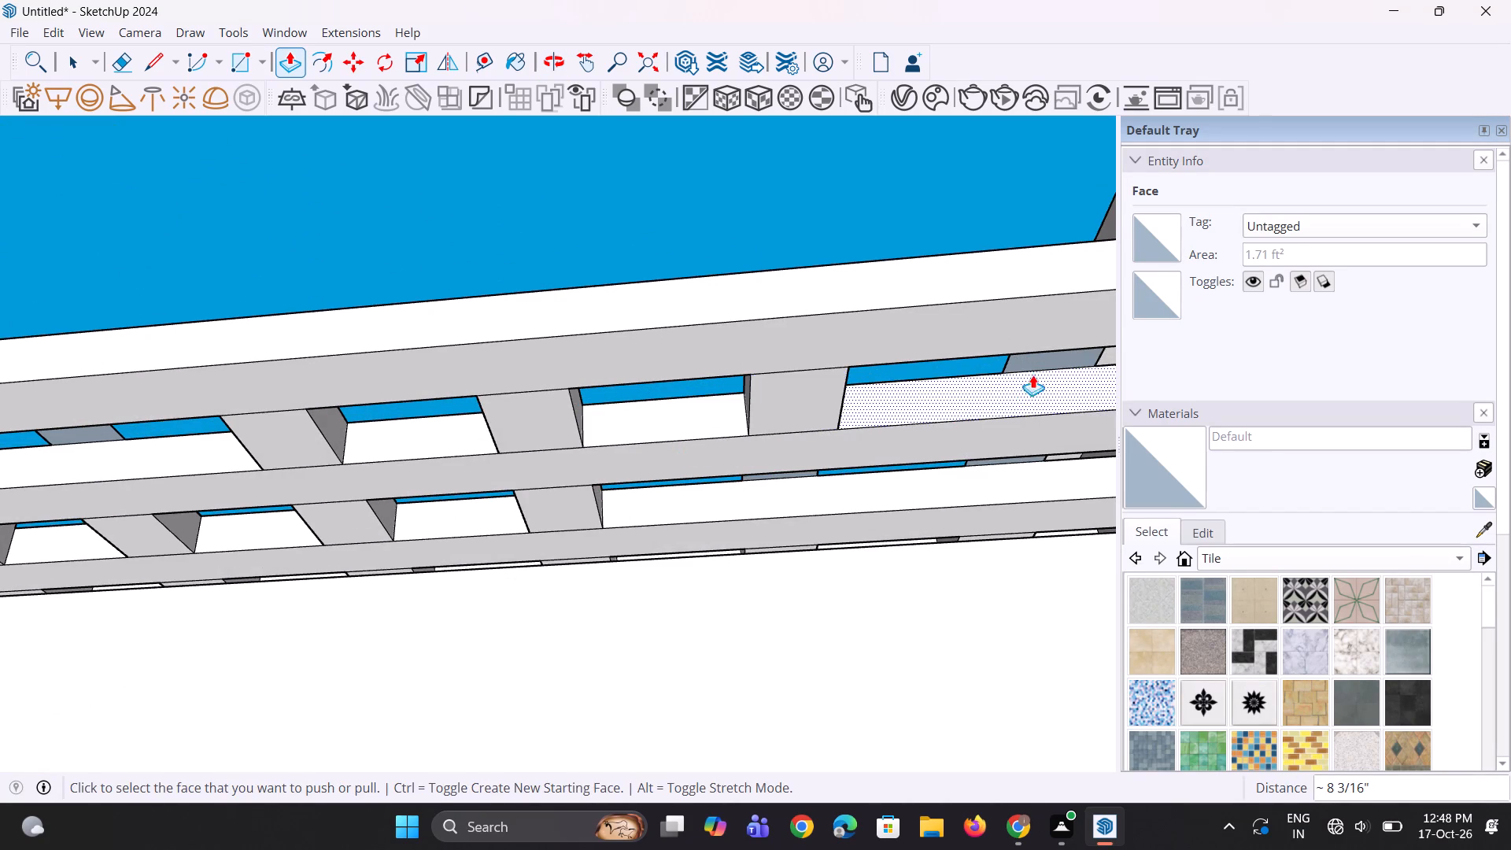
double_click(1047, 360)
Repeat the same downward Push/Pull on the two shallow cross pieces in the second bay from the front slat.
scroll(985, 476, up, 4)
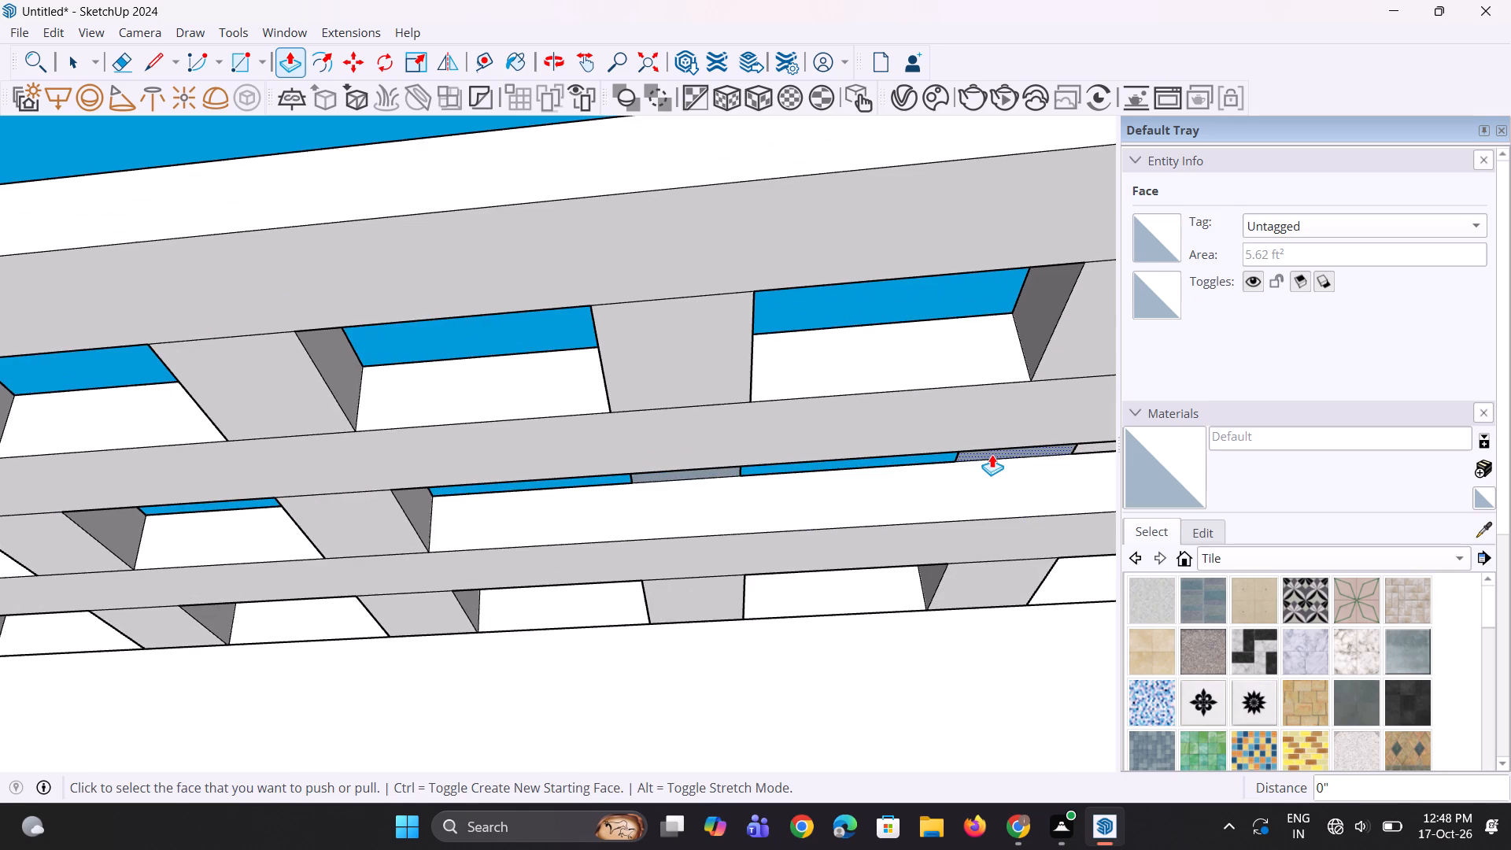
double_click(992, 454)
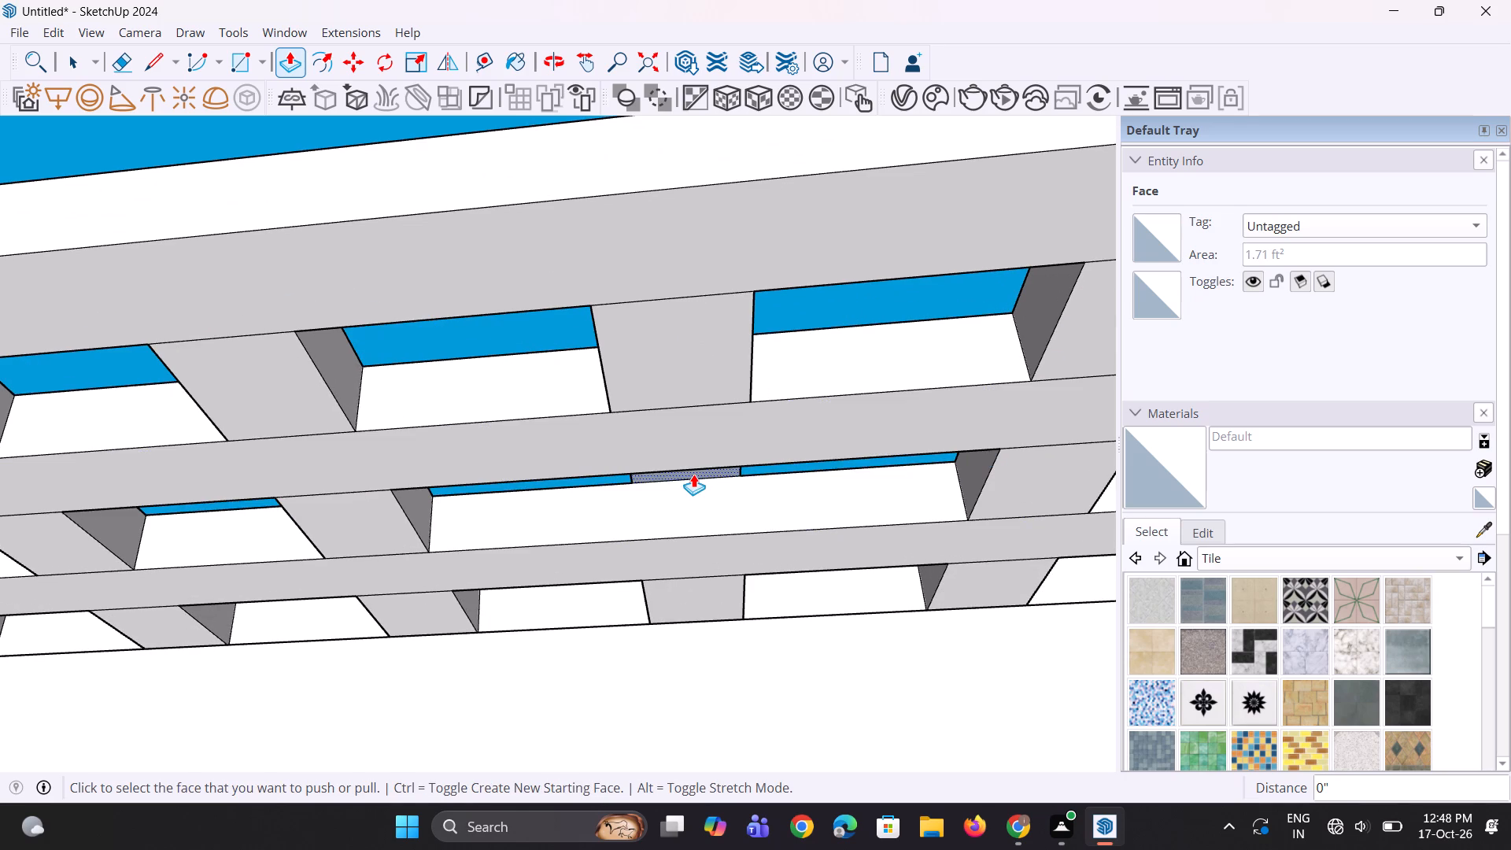
double_click(693, 474)
Lower the top of the overly tall block on the third cross strip about 6 1/16", level with the neighbouring raised pieces.
scroll(615, 537, down, 8)
middle_drag(918, 517, 964, 821)
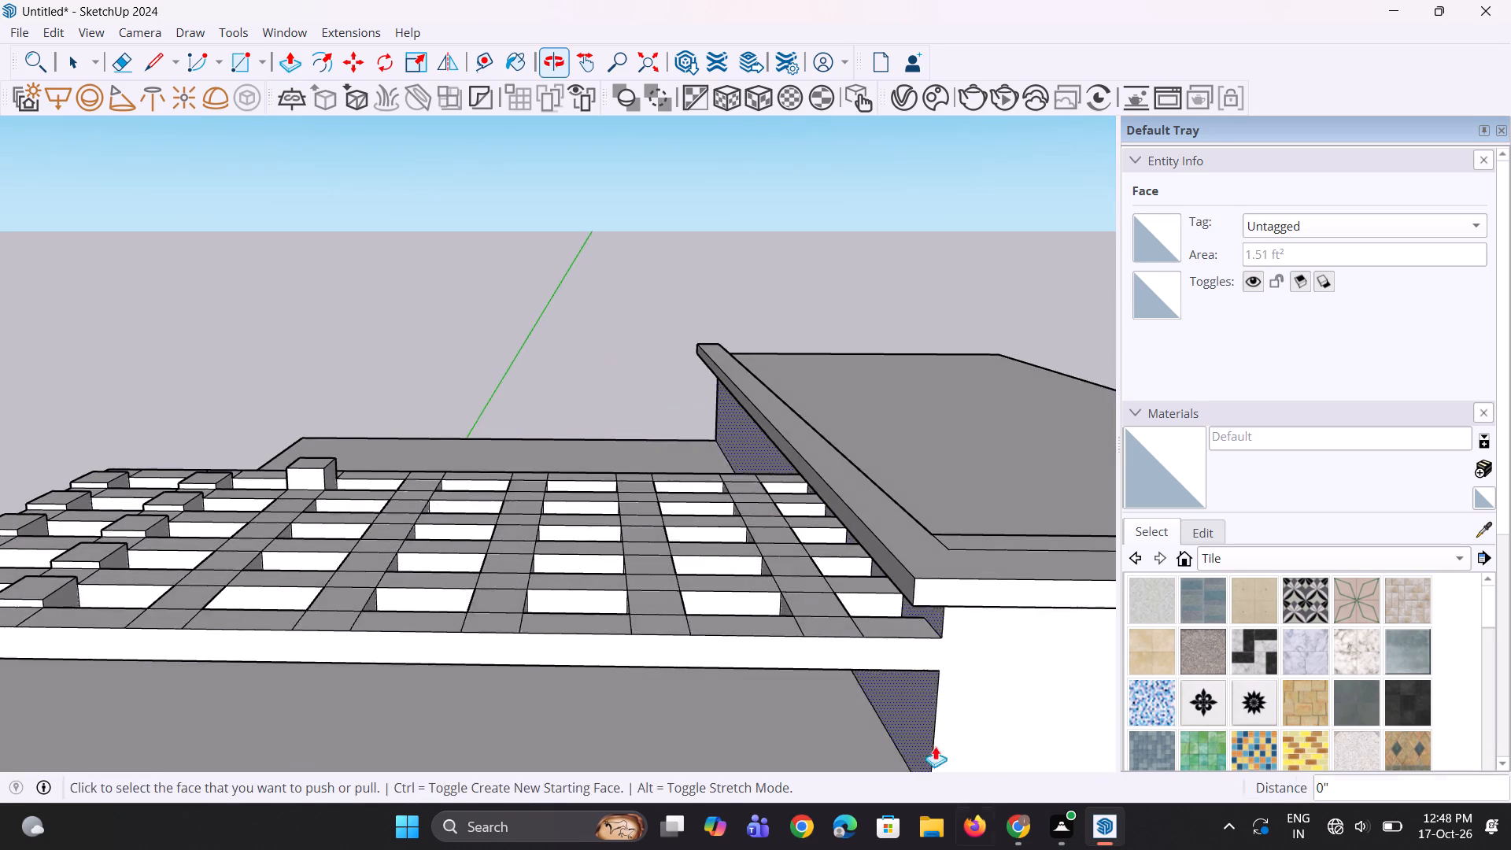
middle_drag(806, 585, 1044, 482)
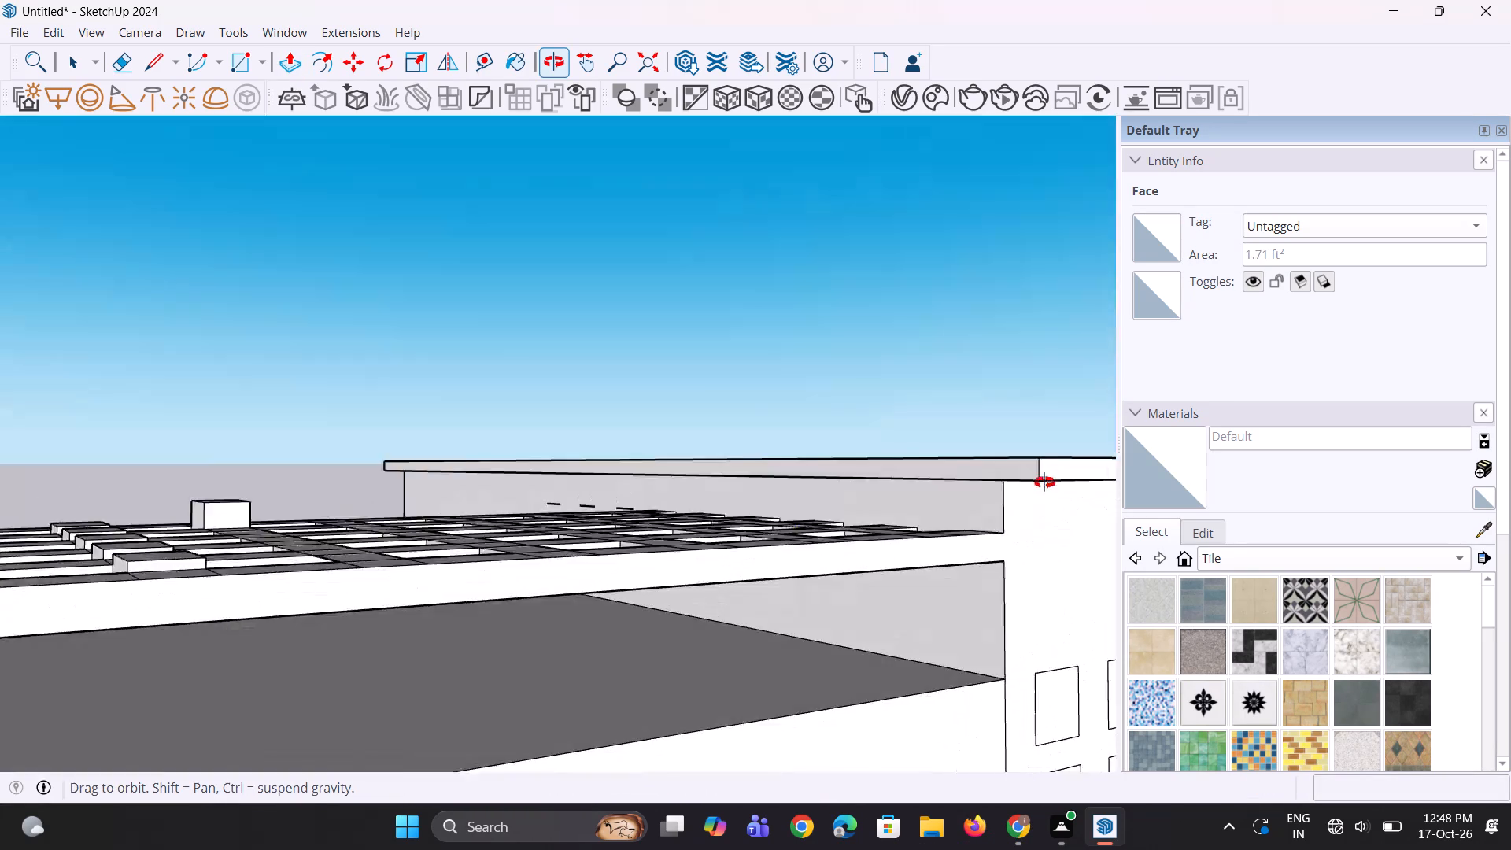
middle_drag(1044, 482, 944, 364)
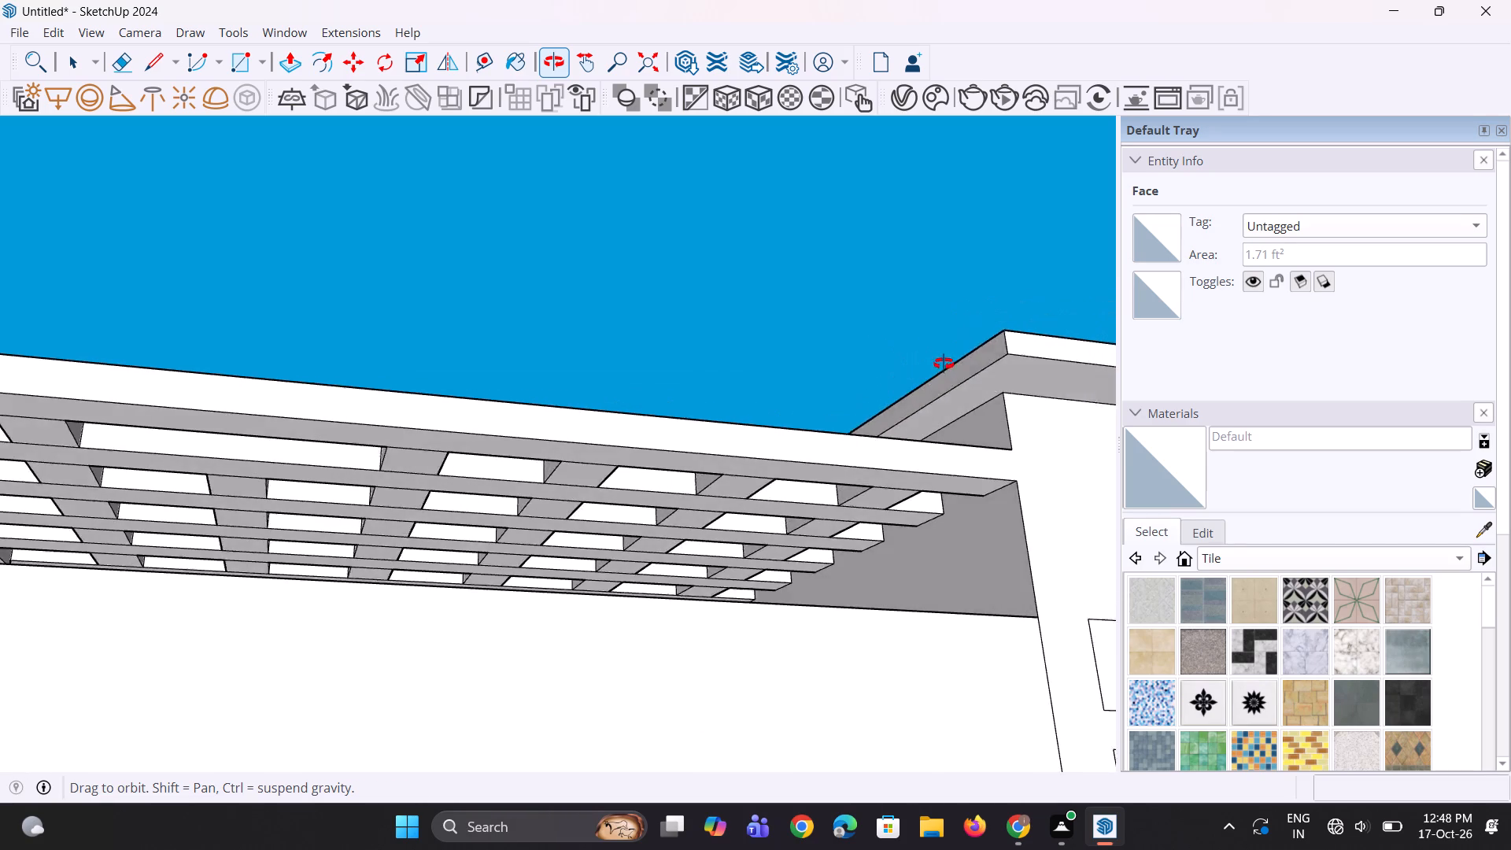
middle_drag(944, 364, 970, 582)
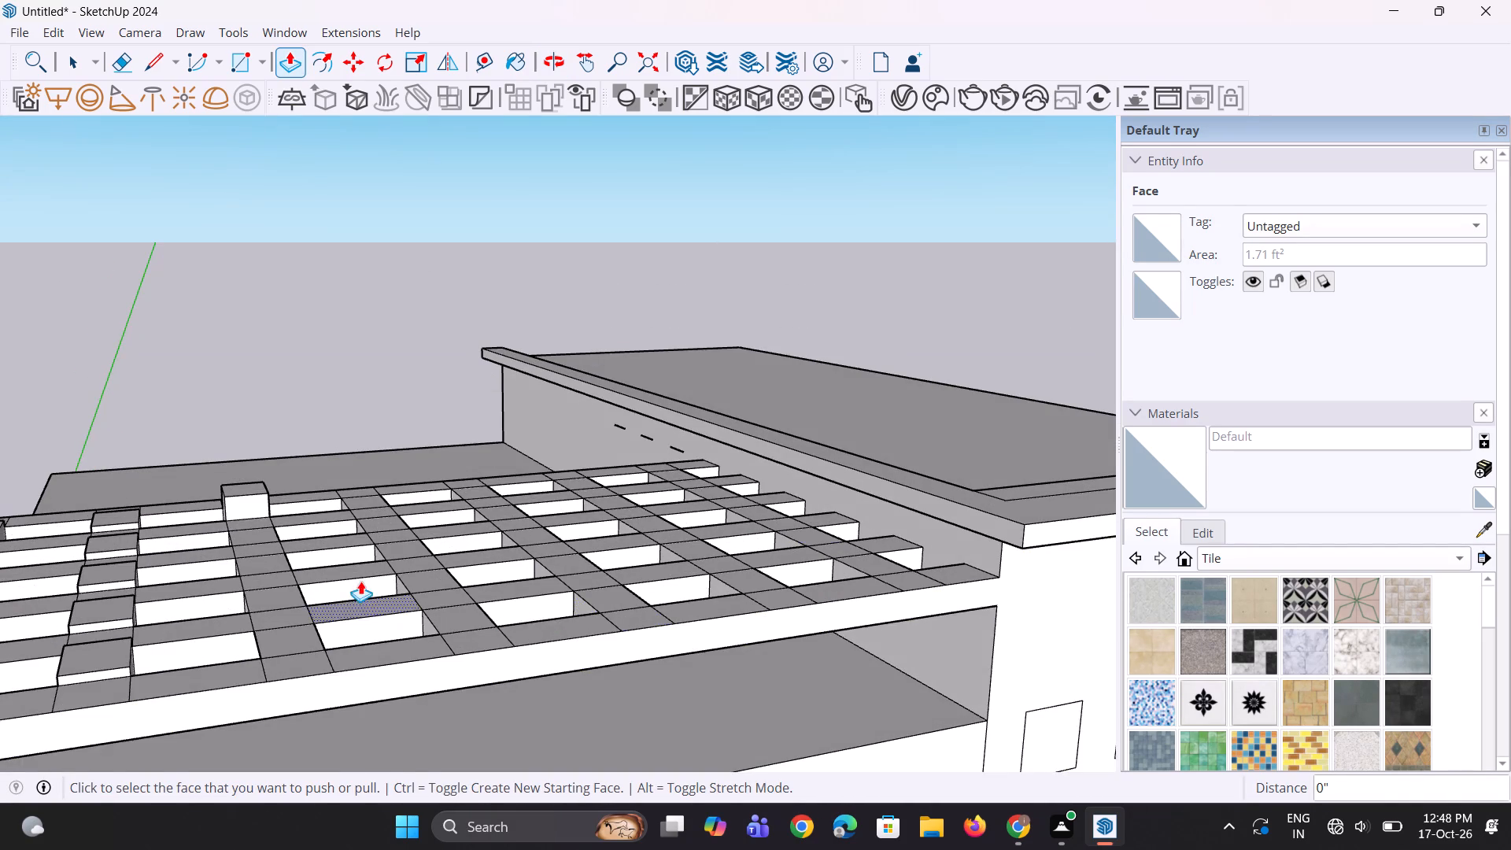
scroll(287, 520, up, 6)
middle_drag(229, 557, 499, 546)
click(243, 490)
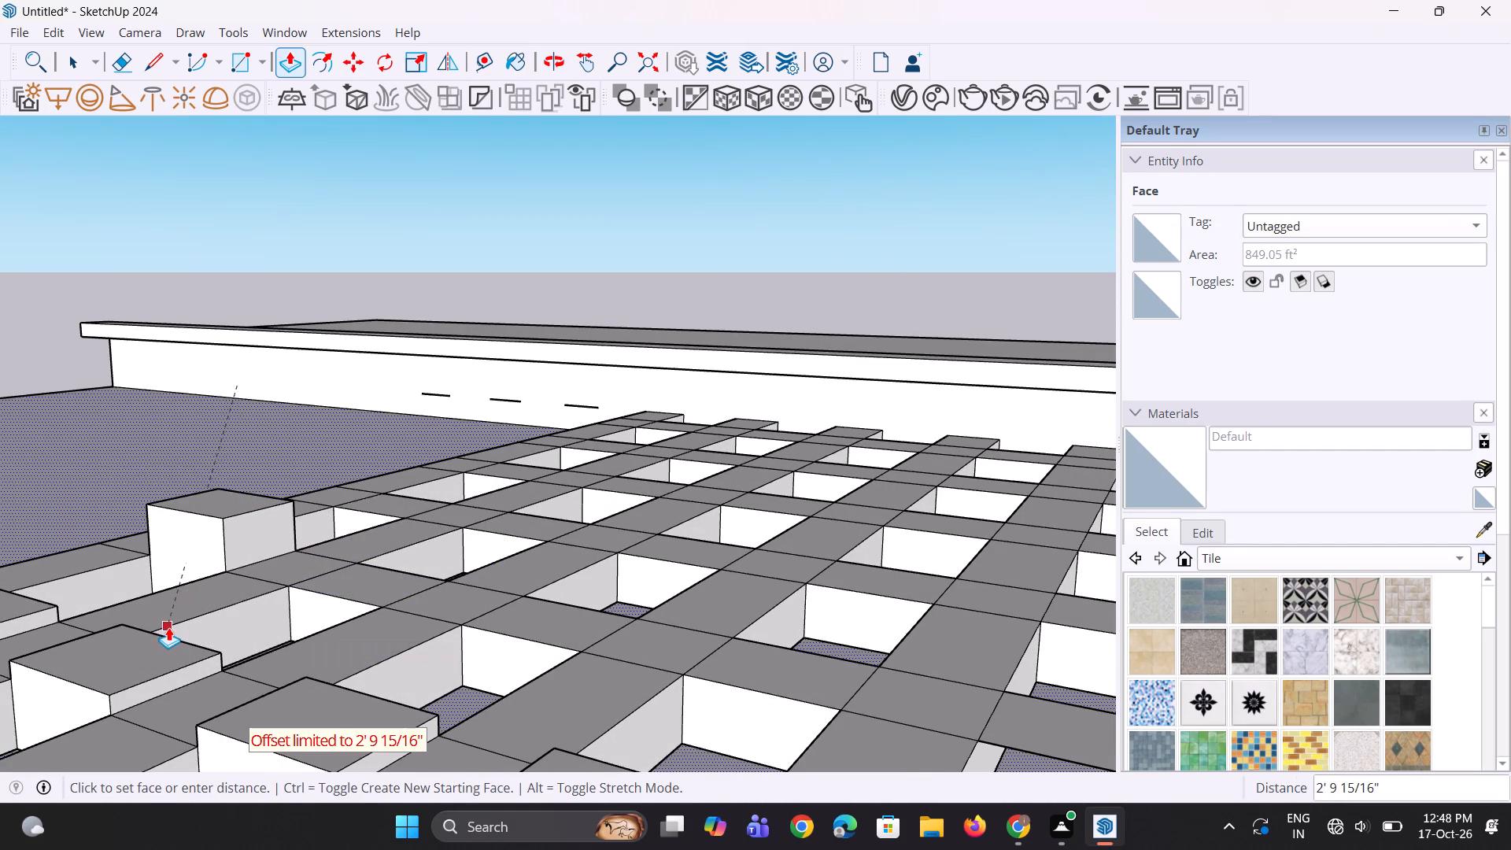
key(Escape)
scroll(212, 525, up, 2)
click(231, 504)
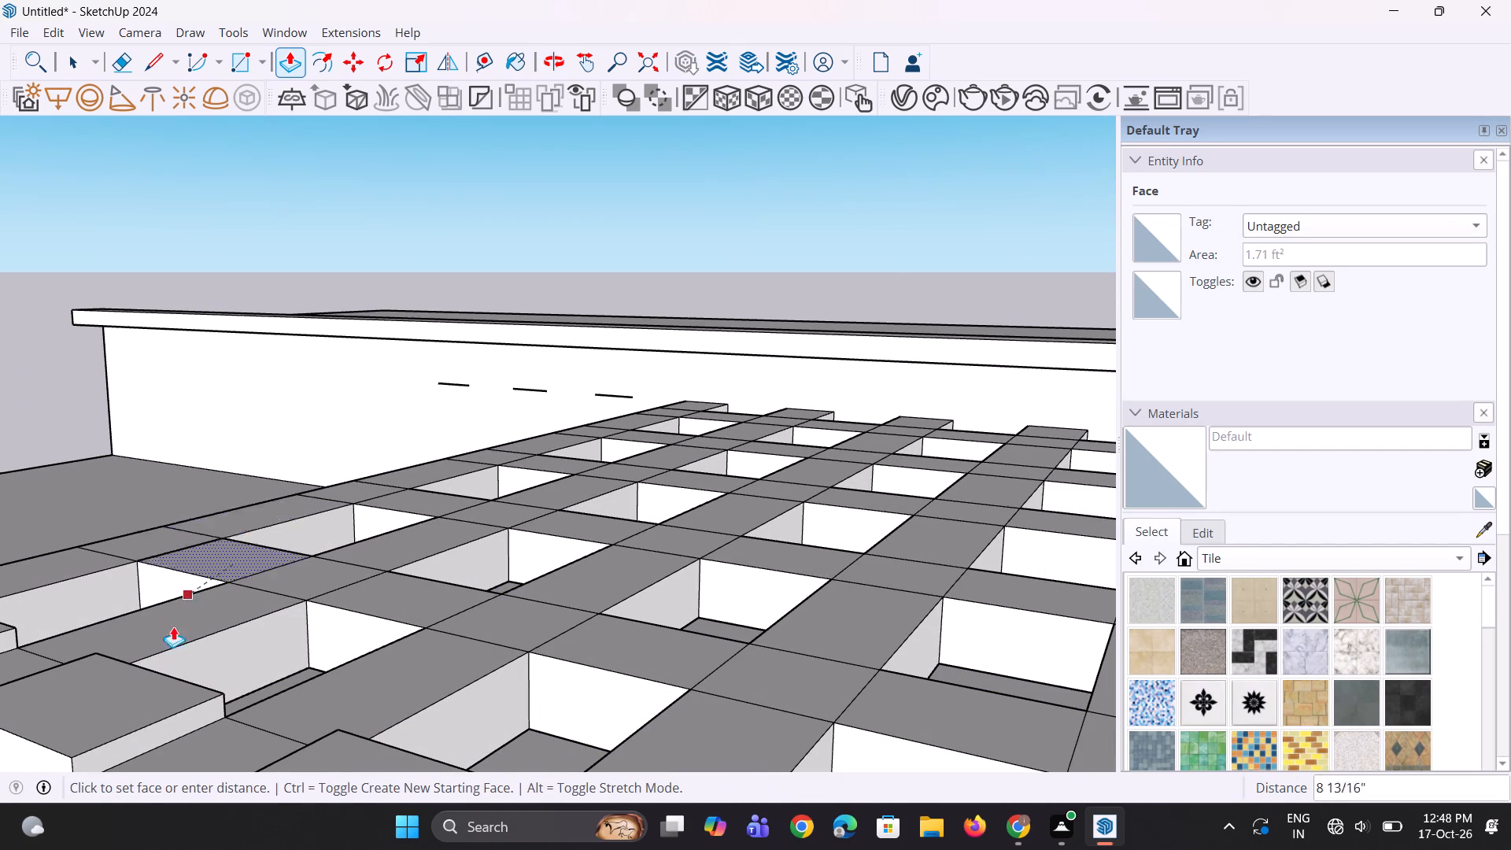
click(122, 685)
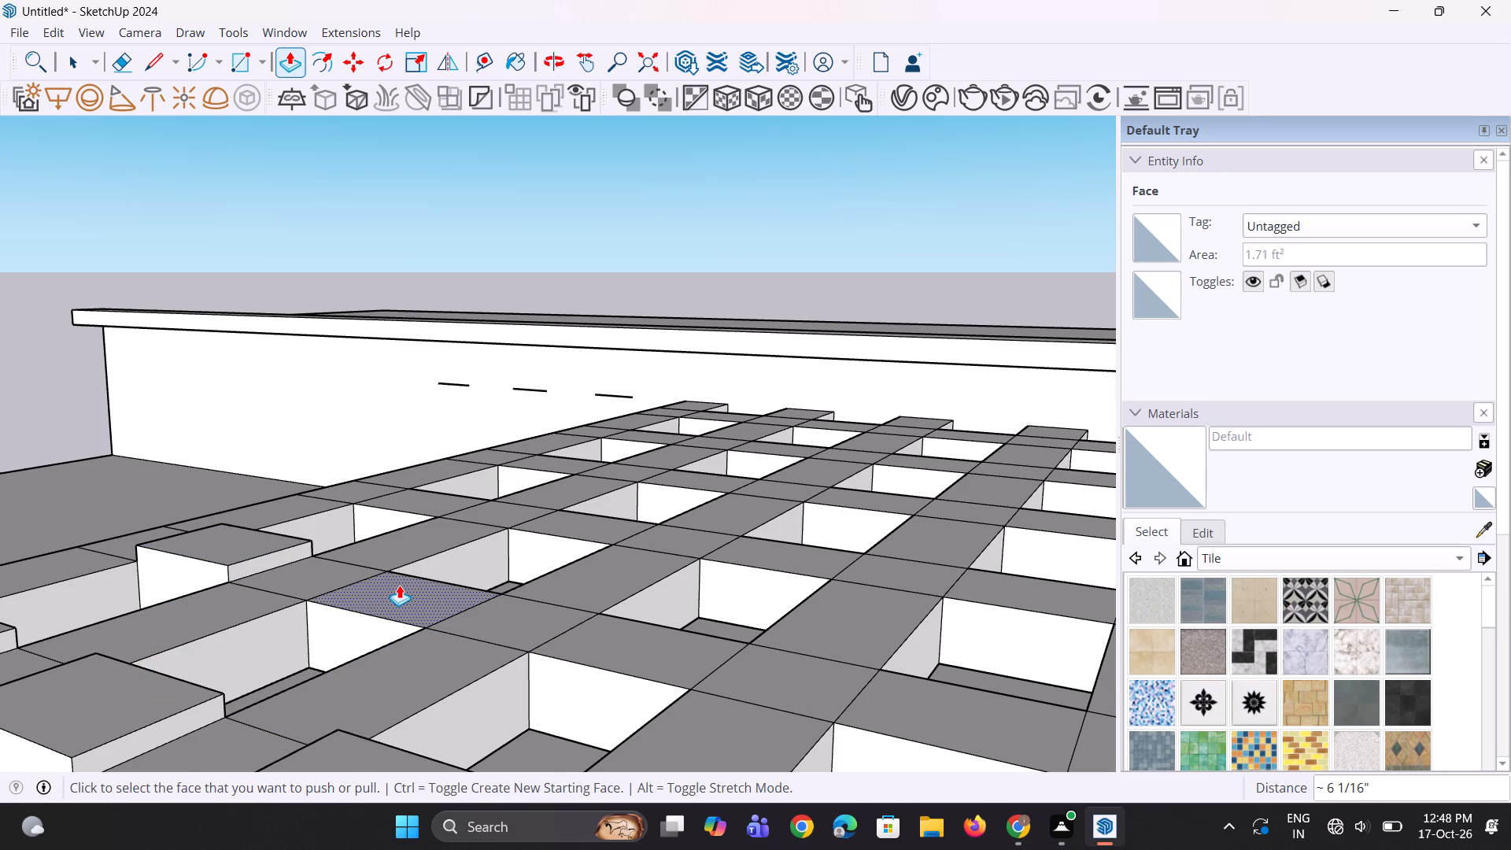
Raise the tops of the third cross strip's other four pieces 2 1/8", level with the already raised cross pieces.
double_click(399, 585)
key(ctrl+z)
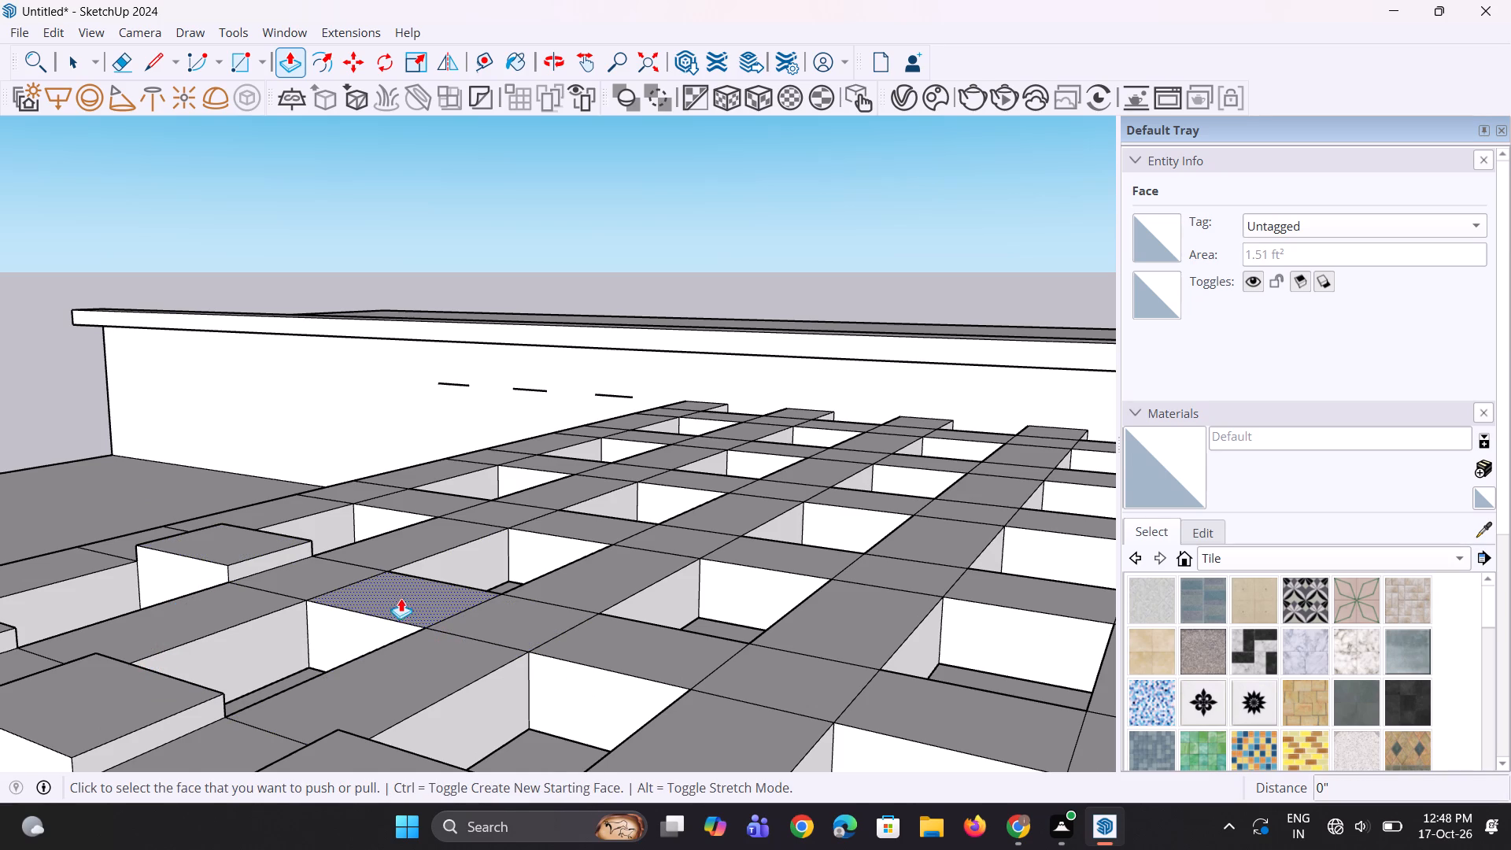
click(392, 594)
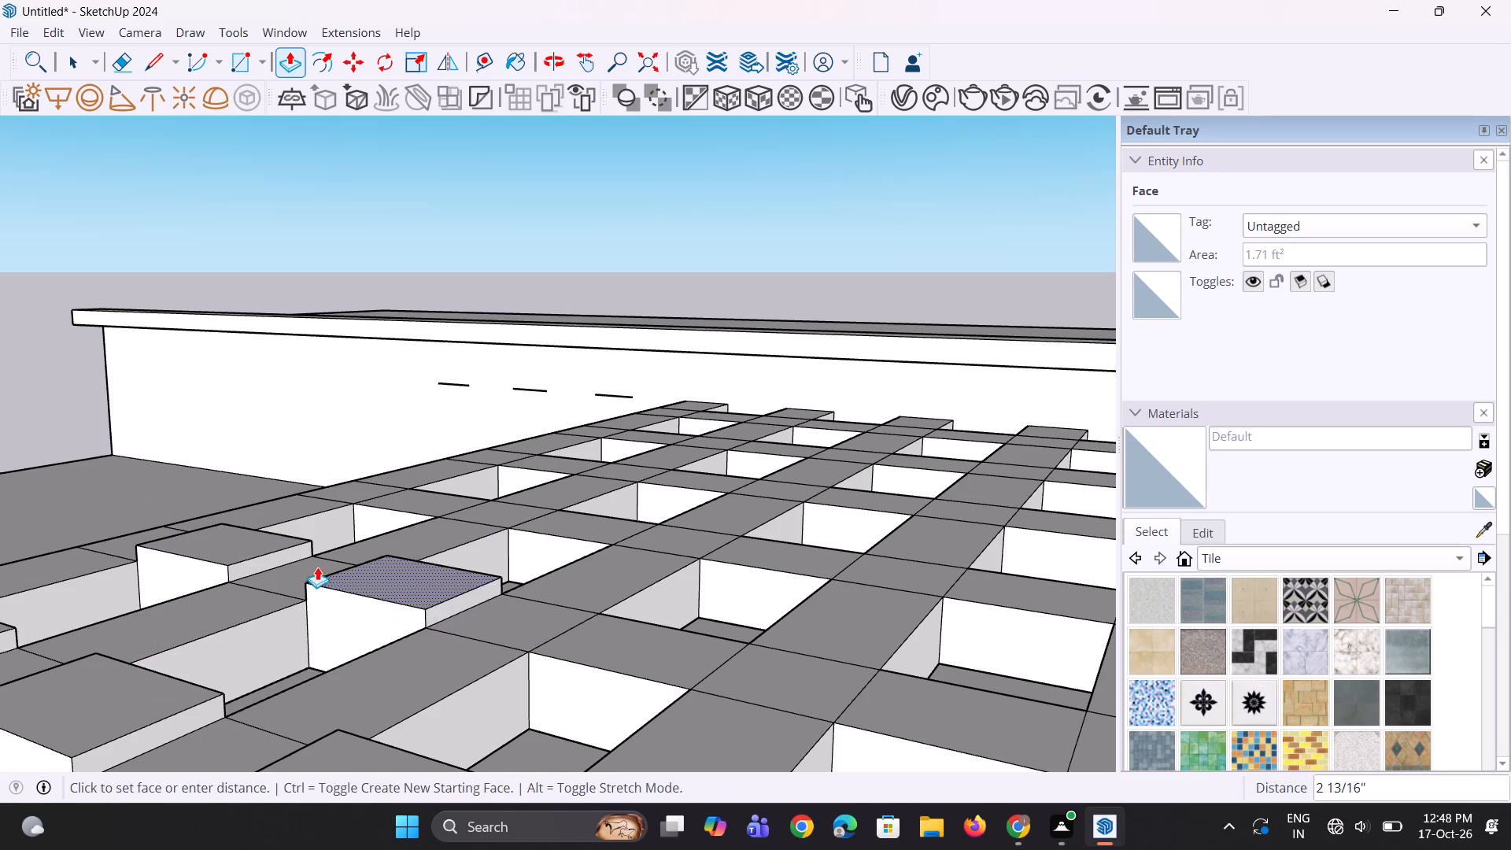
click(262, 539)
double_click(610, 656)
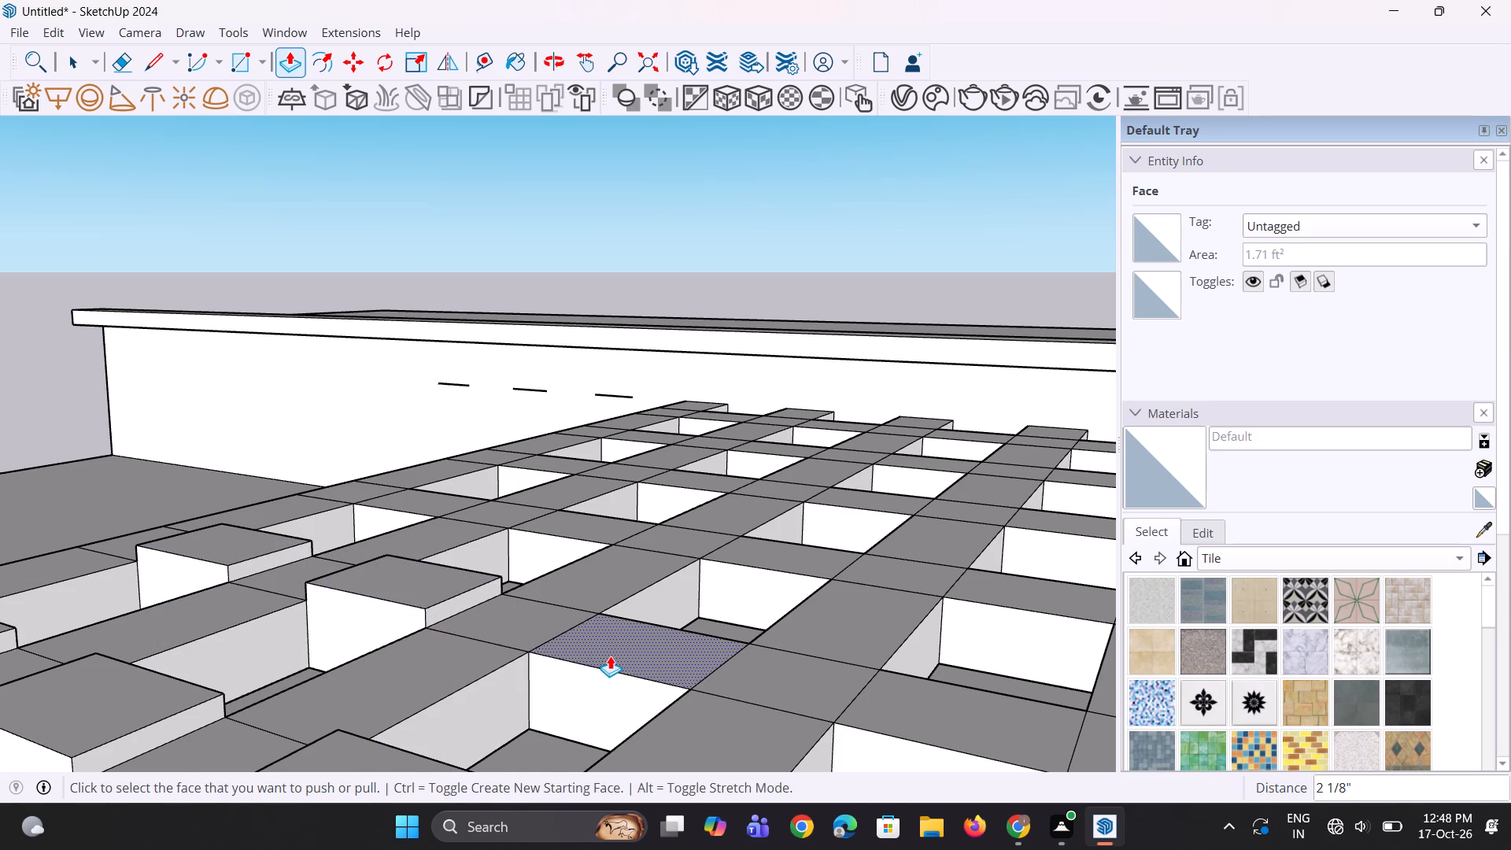
scroll(431, 625, down, 4)
double_click(772, 682)
scroll(569, 641, down, 4)
double_click(849, 705)
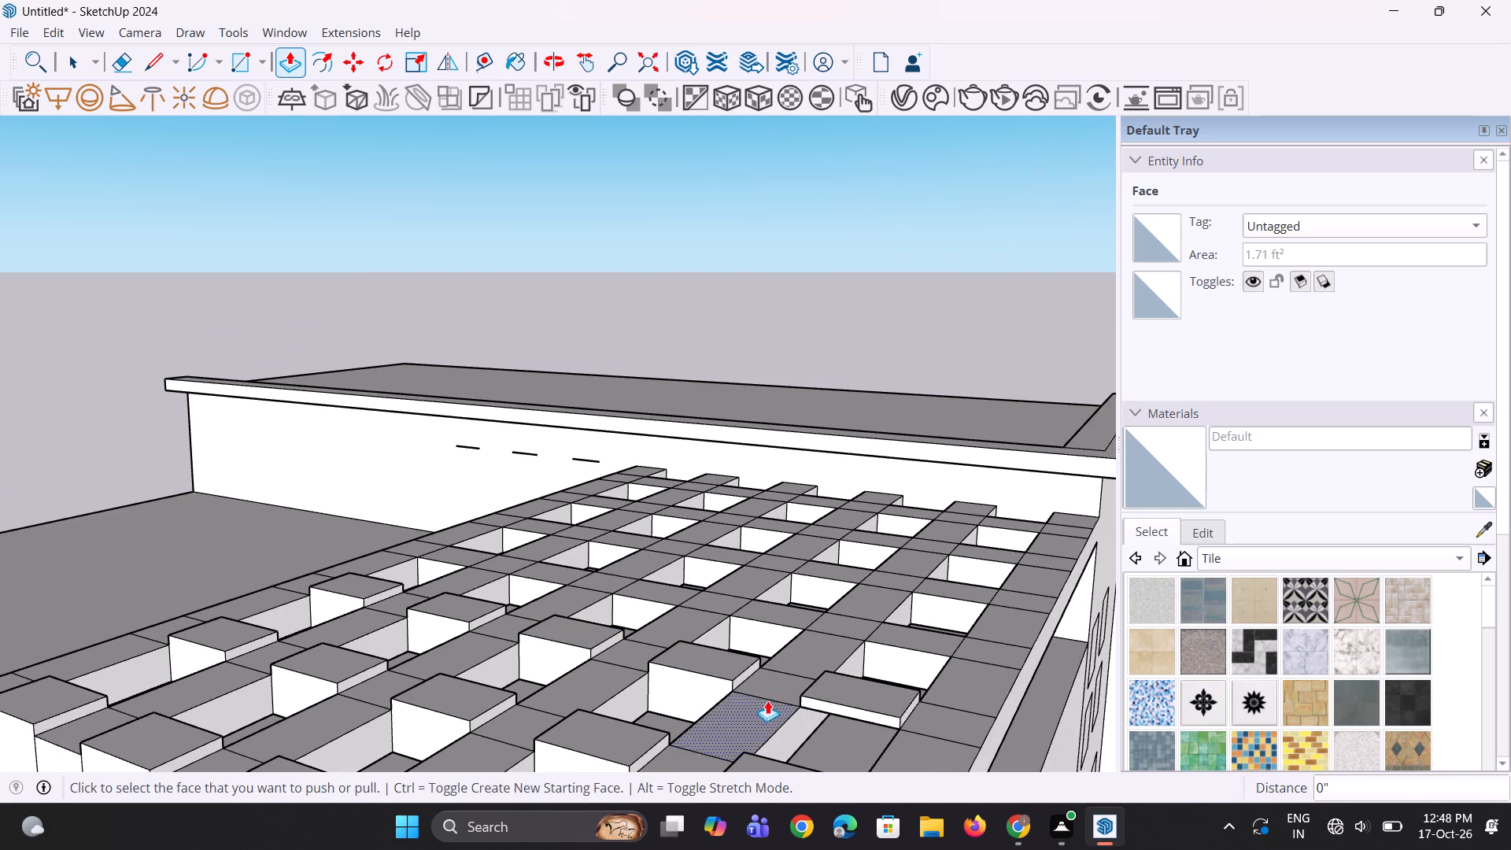
Lower the underside of the third cross strip's piece beside the front slat about 8 3/16", flush with the slats' undersides.
middle_drag(767, 703, 914, 494)
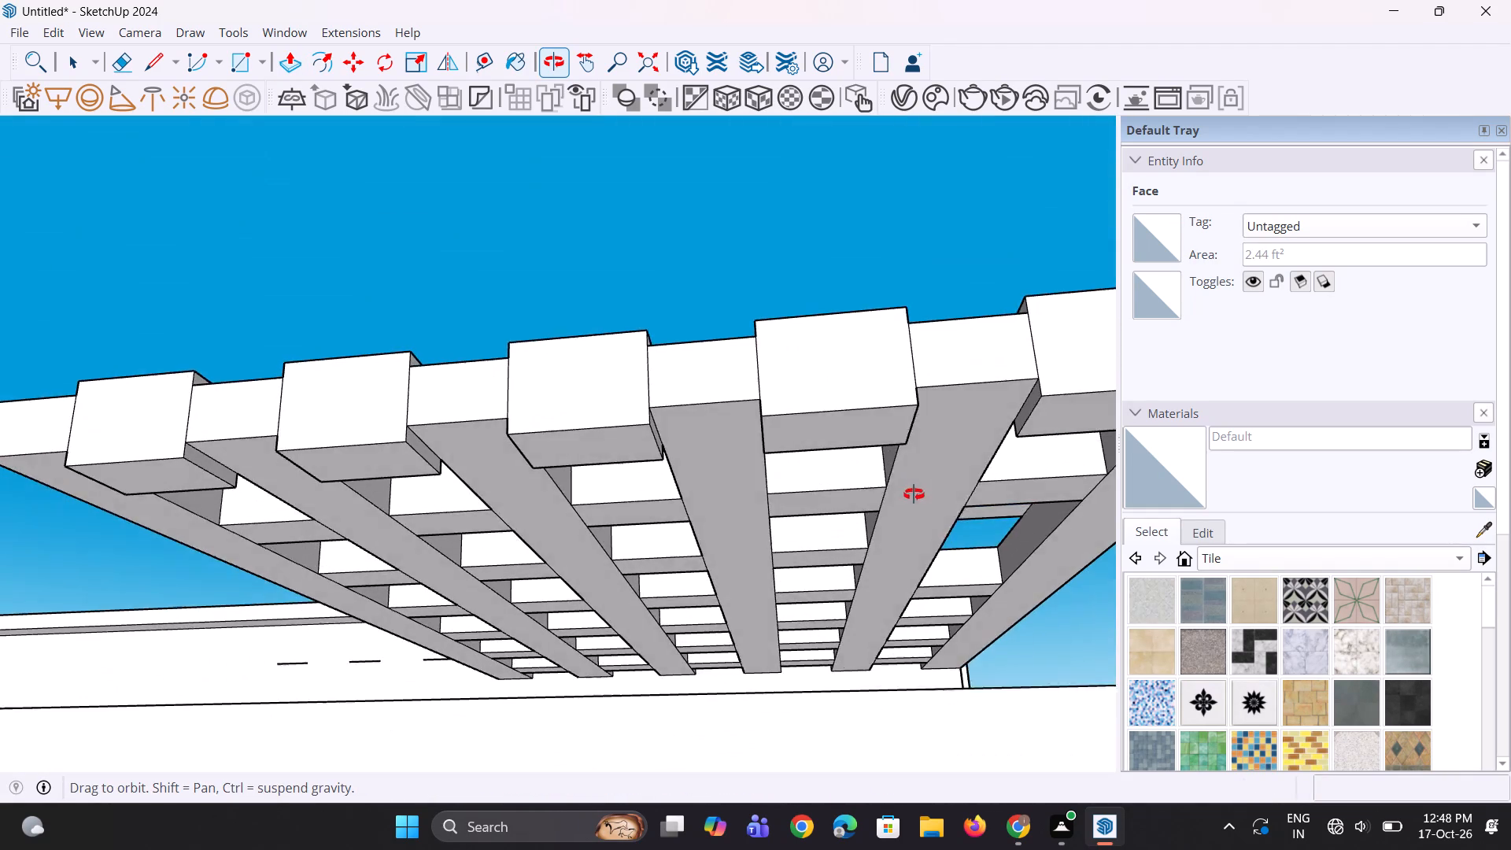
middle_drag(914, 494, 882, 490)
click(968, 497)
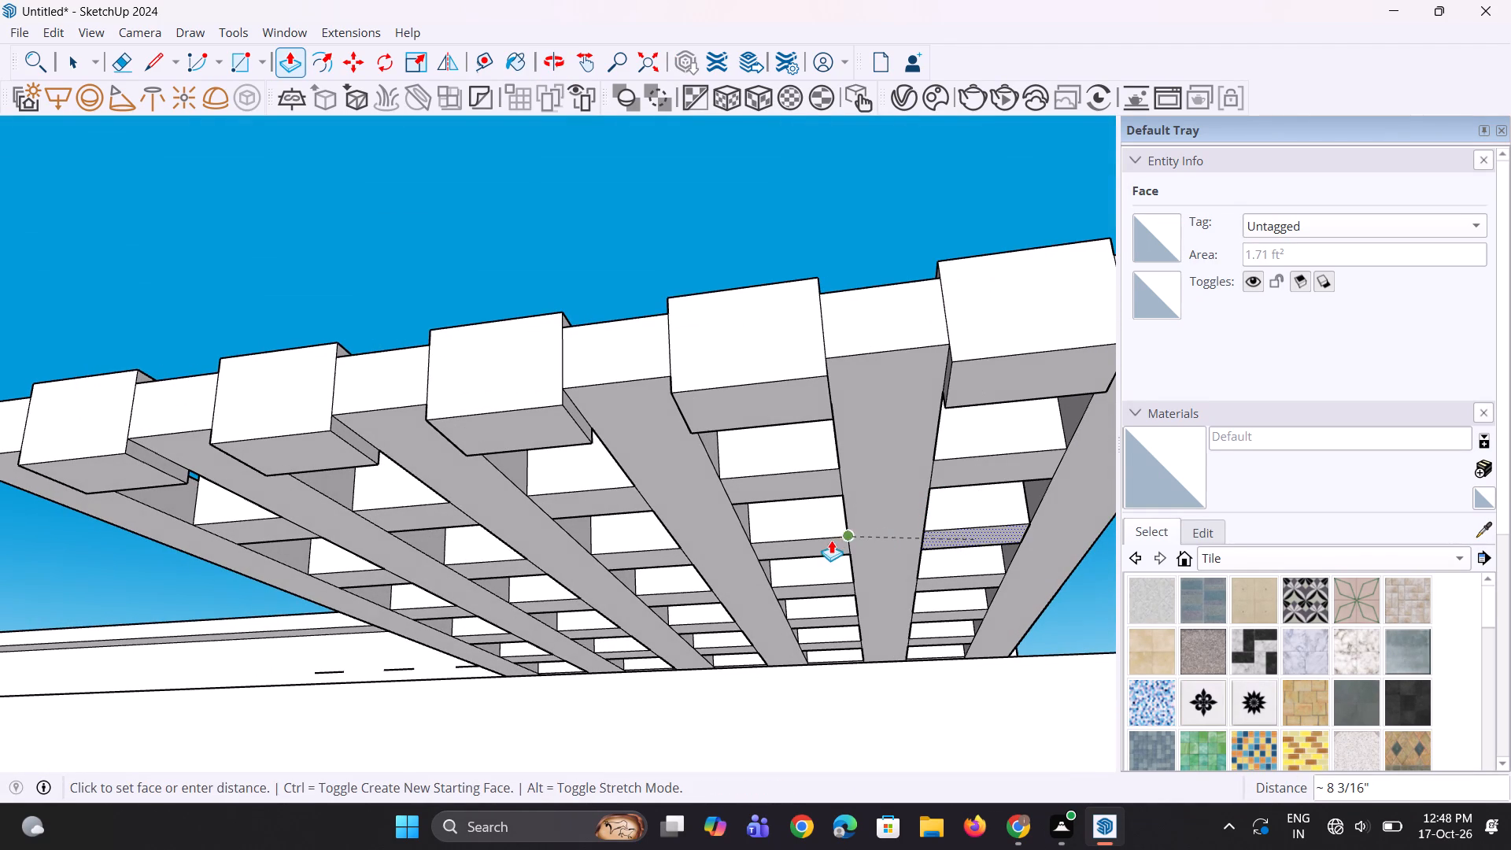
click(826, 541)
Raise the top of the fourth cross strip's piece beside the front slat, level with the third strip's raised tops.
scroll(862, 594, down, 4)
middle_drag(892, 555, 897, 849)
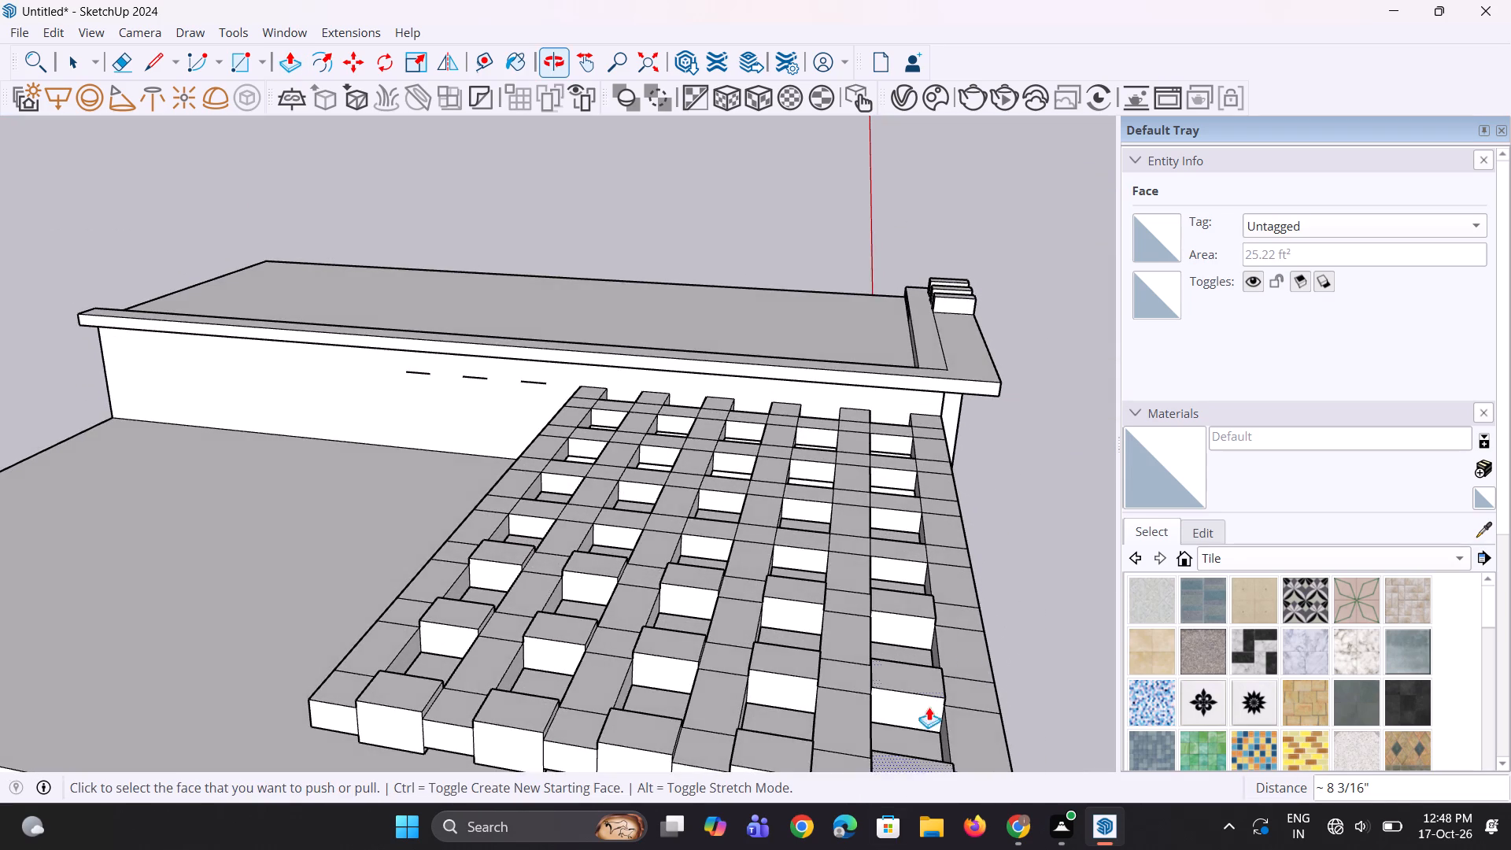
scroll(982, 556, up, 5)
click(892, 547)
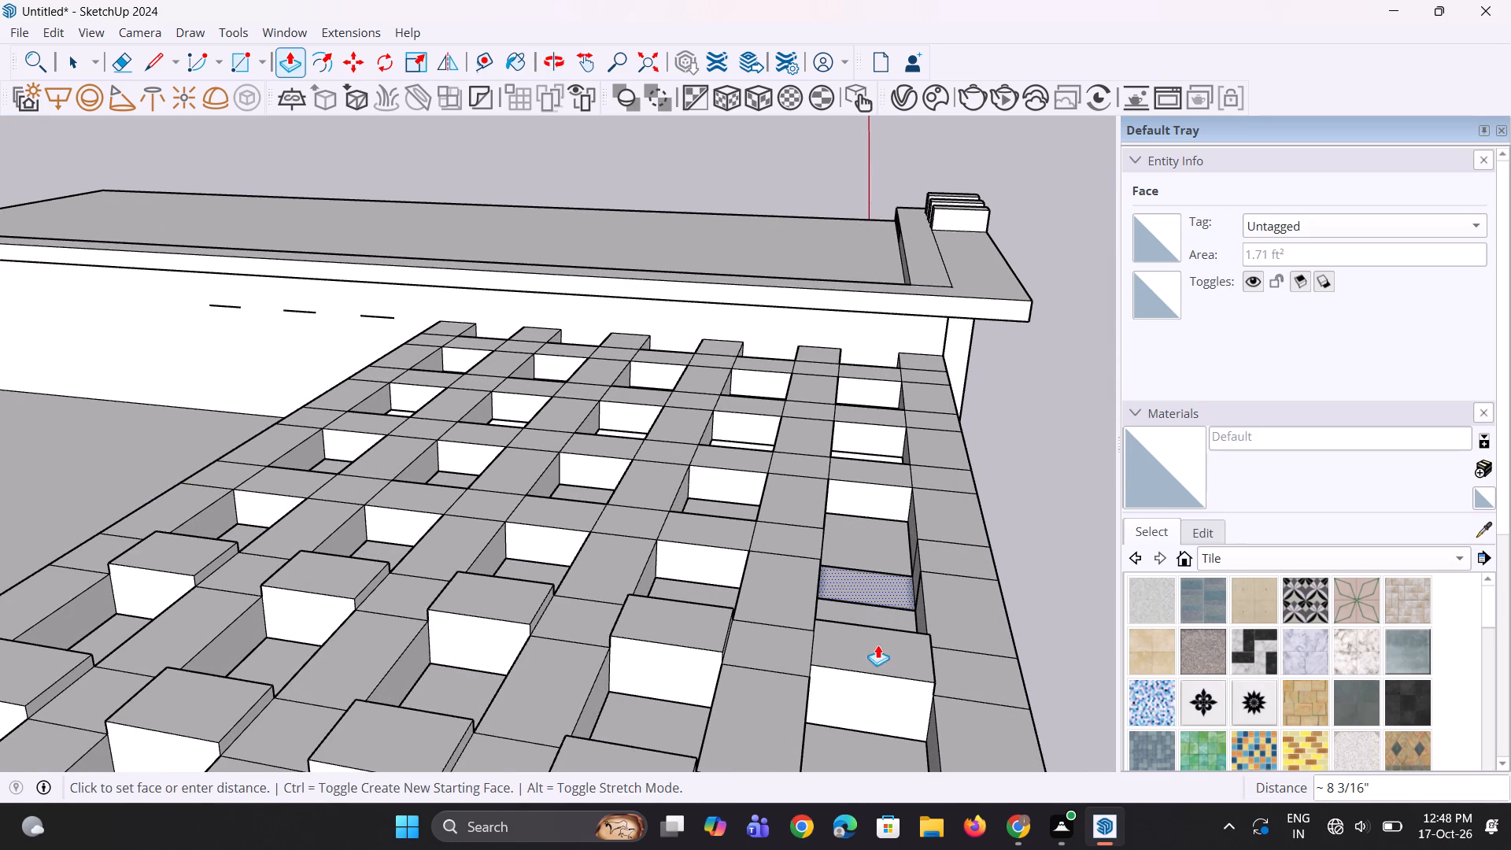
click(847, 637)
Repeat the same upward Push/Pull on the tops of the fourth cross strip's remaining four pieces.
middle_drag(874, 637, 666, 639)
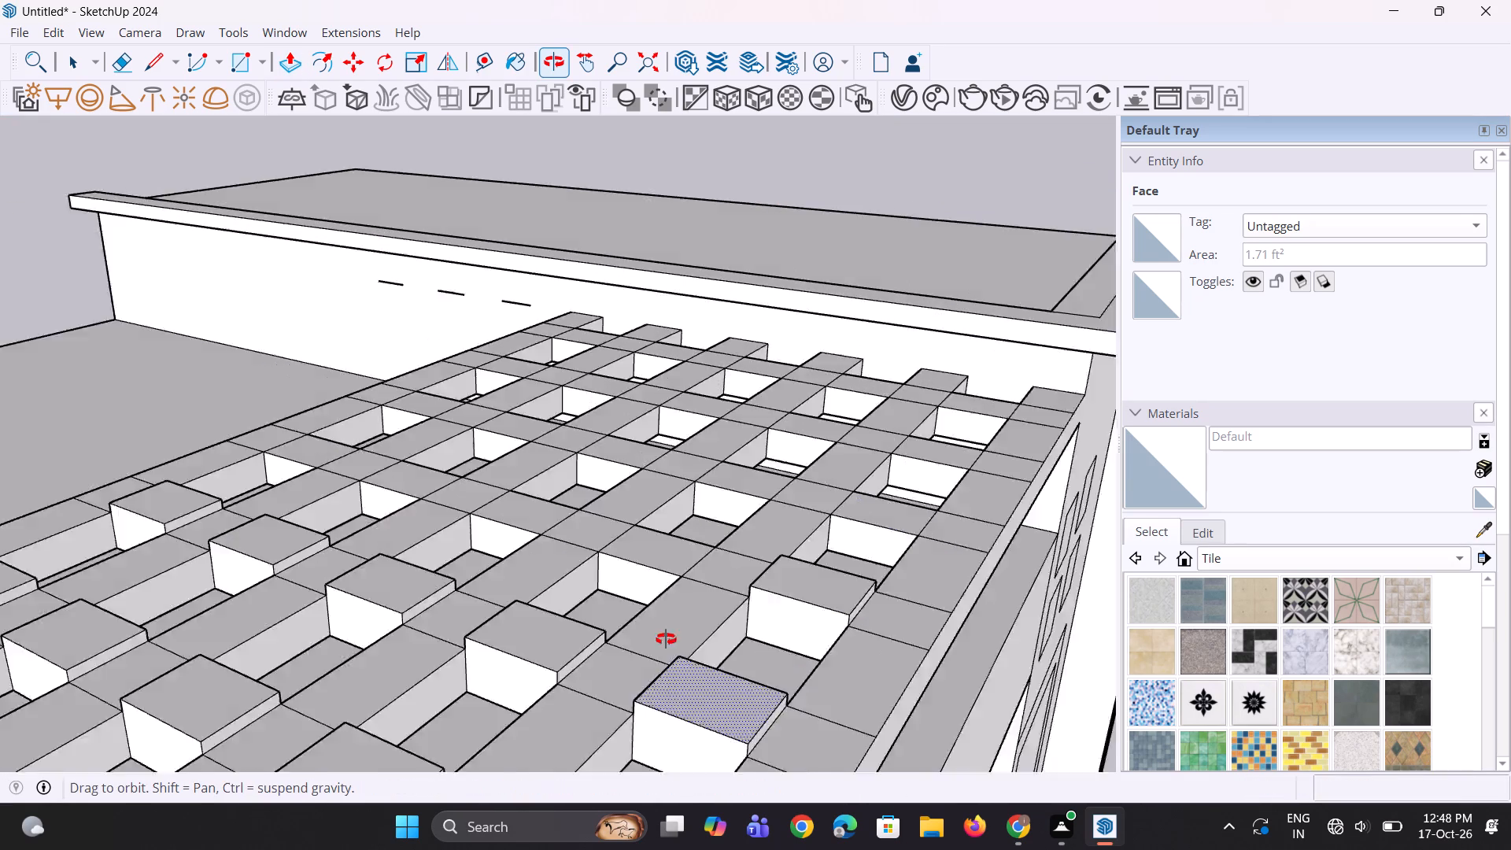
middle_drag(666, 639, 429, 612)
scroll(487, 527, up, 1)
double_click(480, 531)
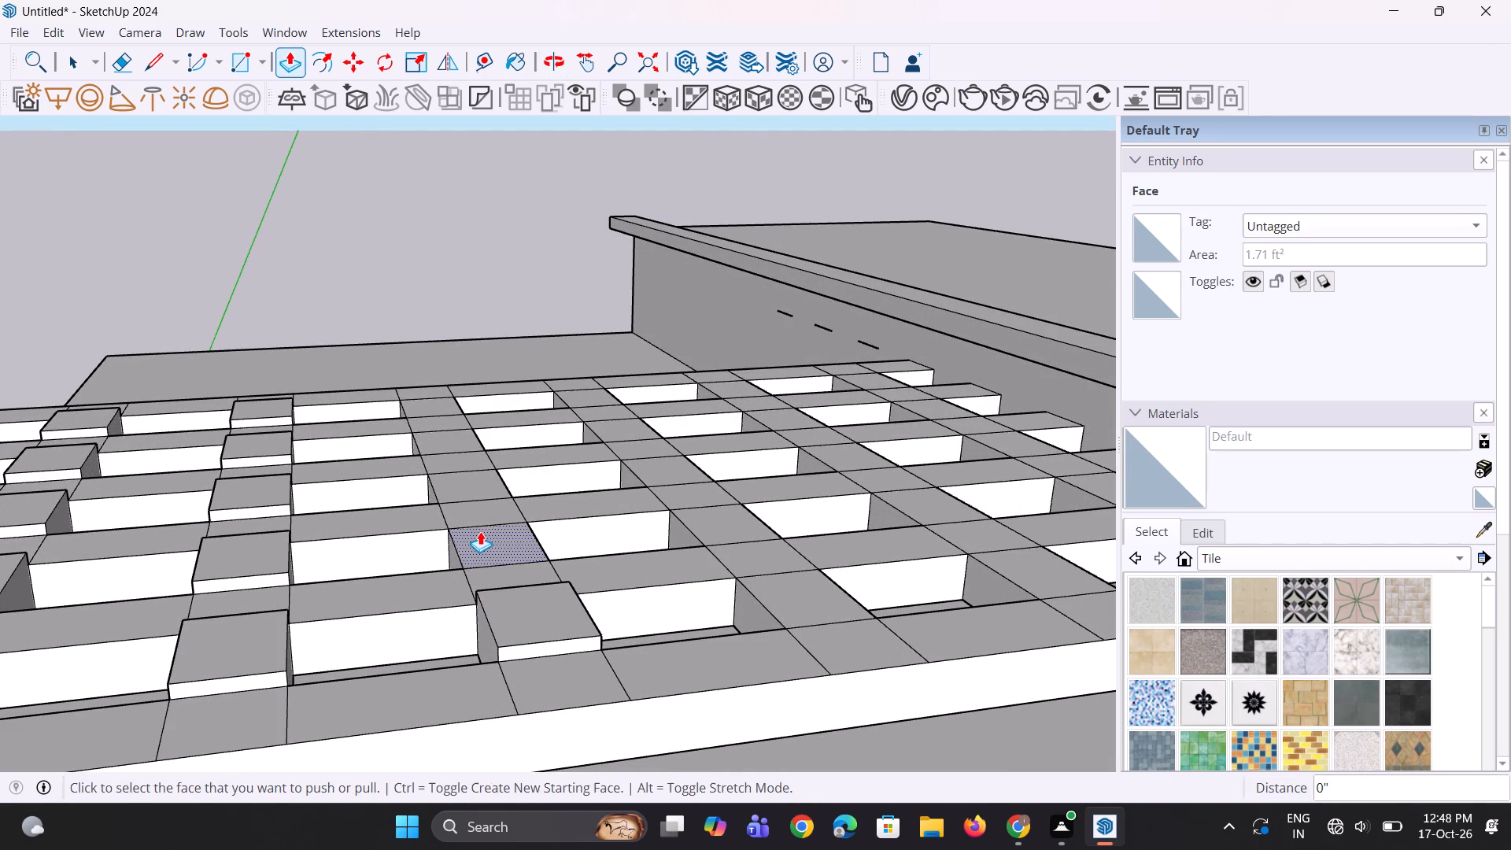
double_click(483, 479)
middle_drag(479, 557, 533, 737)
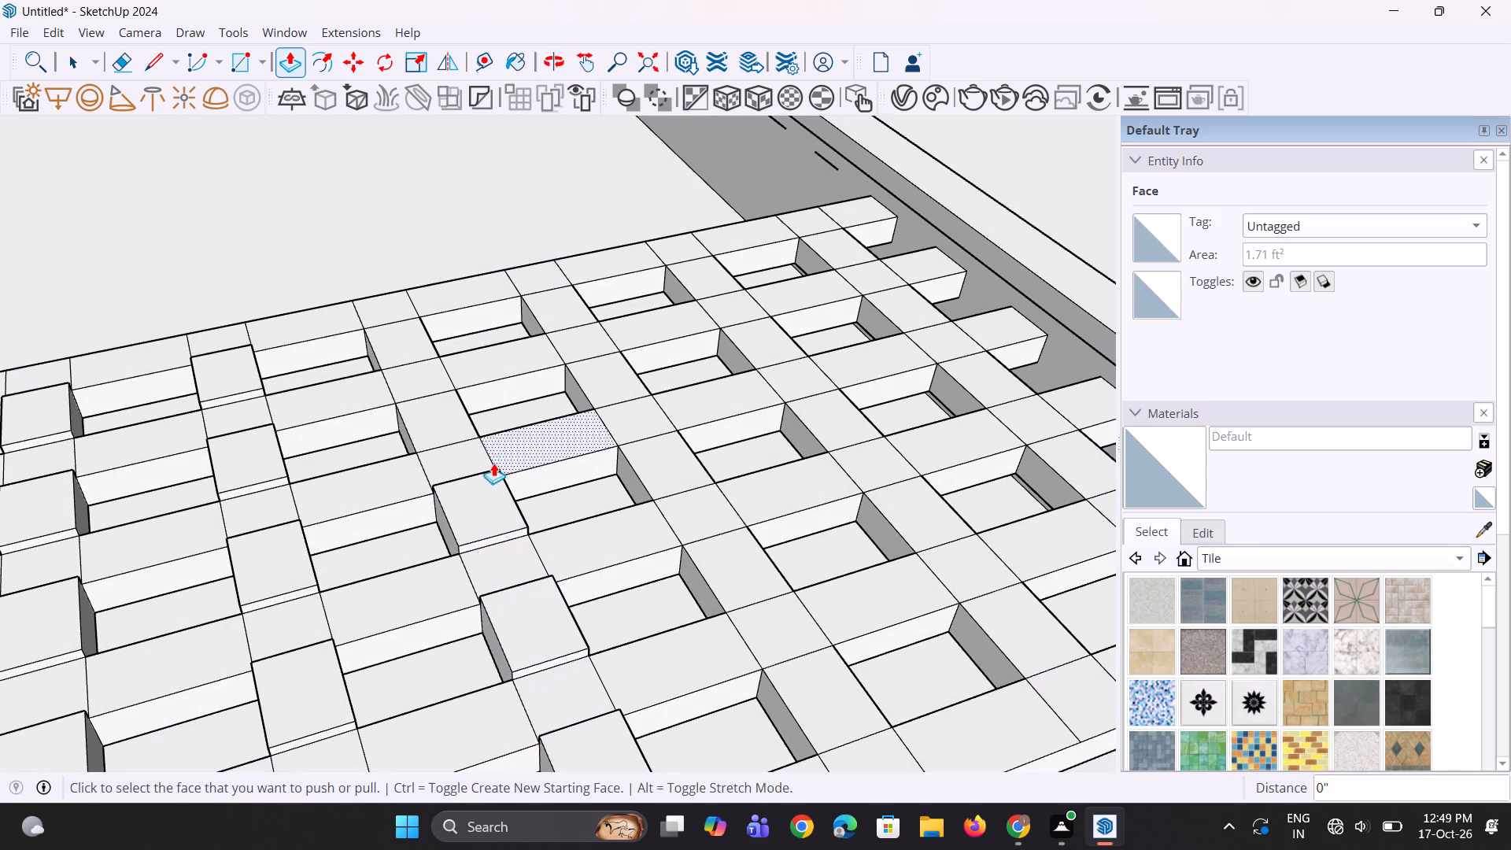
double_click(434, 408)
double_click(427, 340)
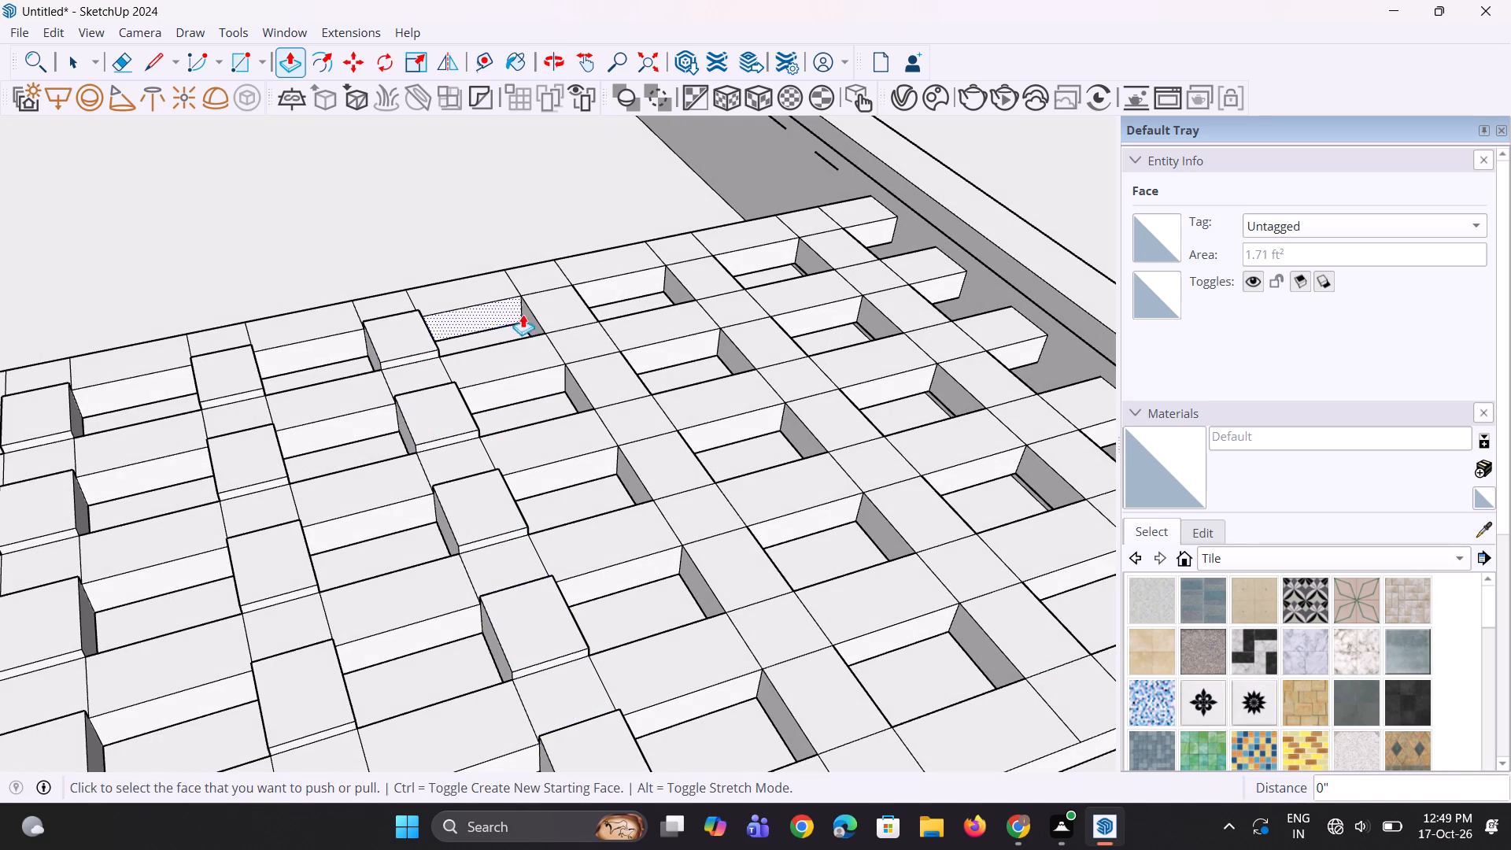
Repeat the same upward Push/Pull on the fifth cross strip's tops, starting with the two pieces farthest from the front slat.
double_click(577, 306)
double_click(608, 379)
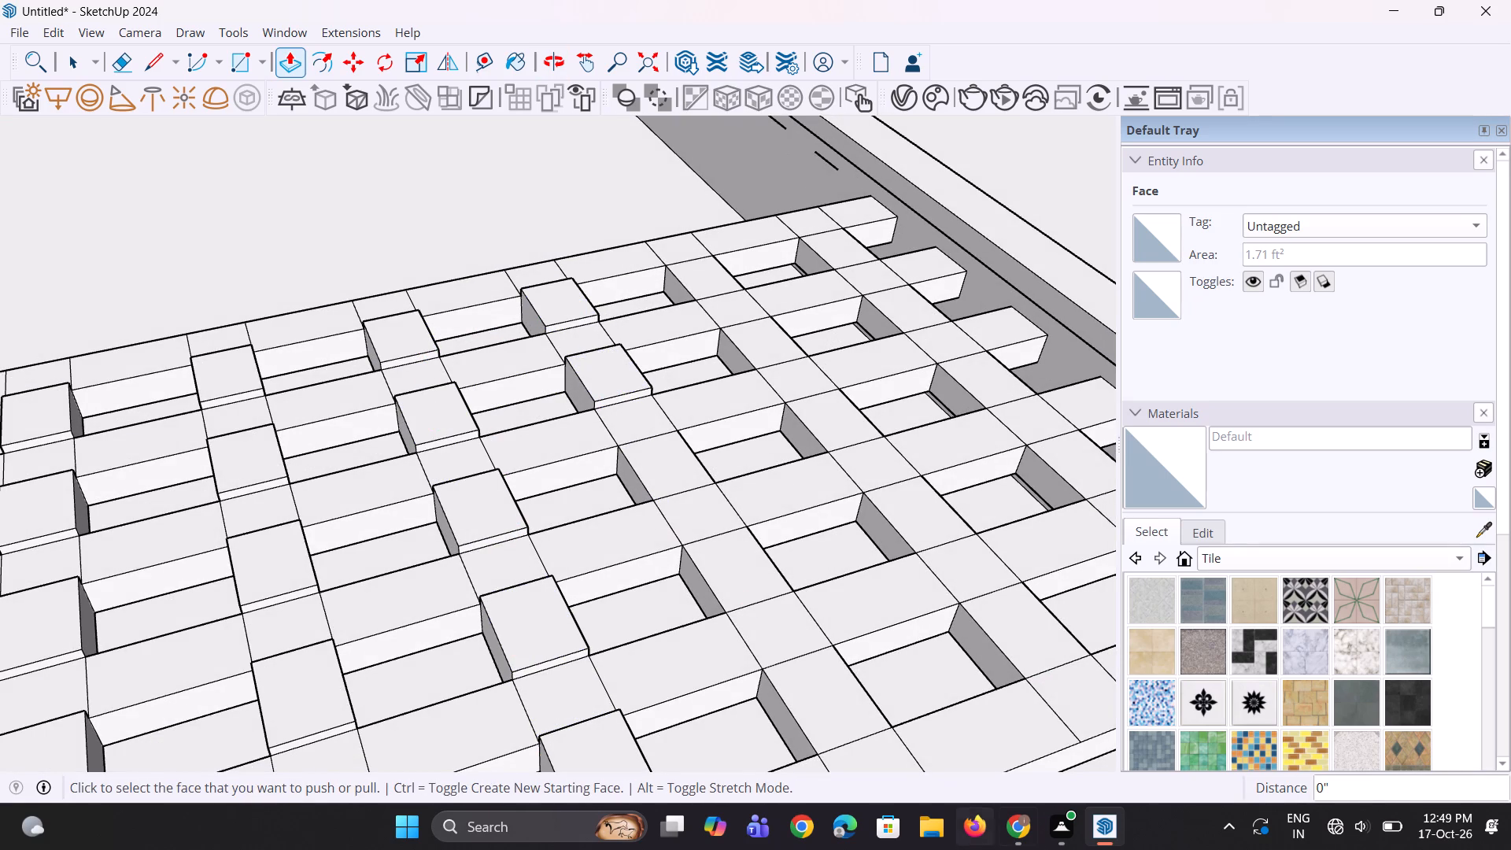
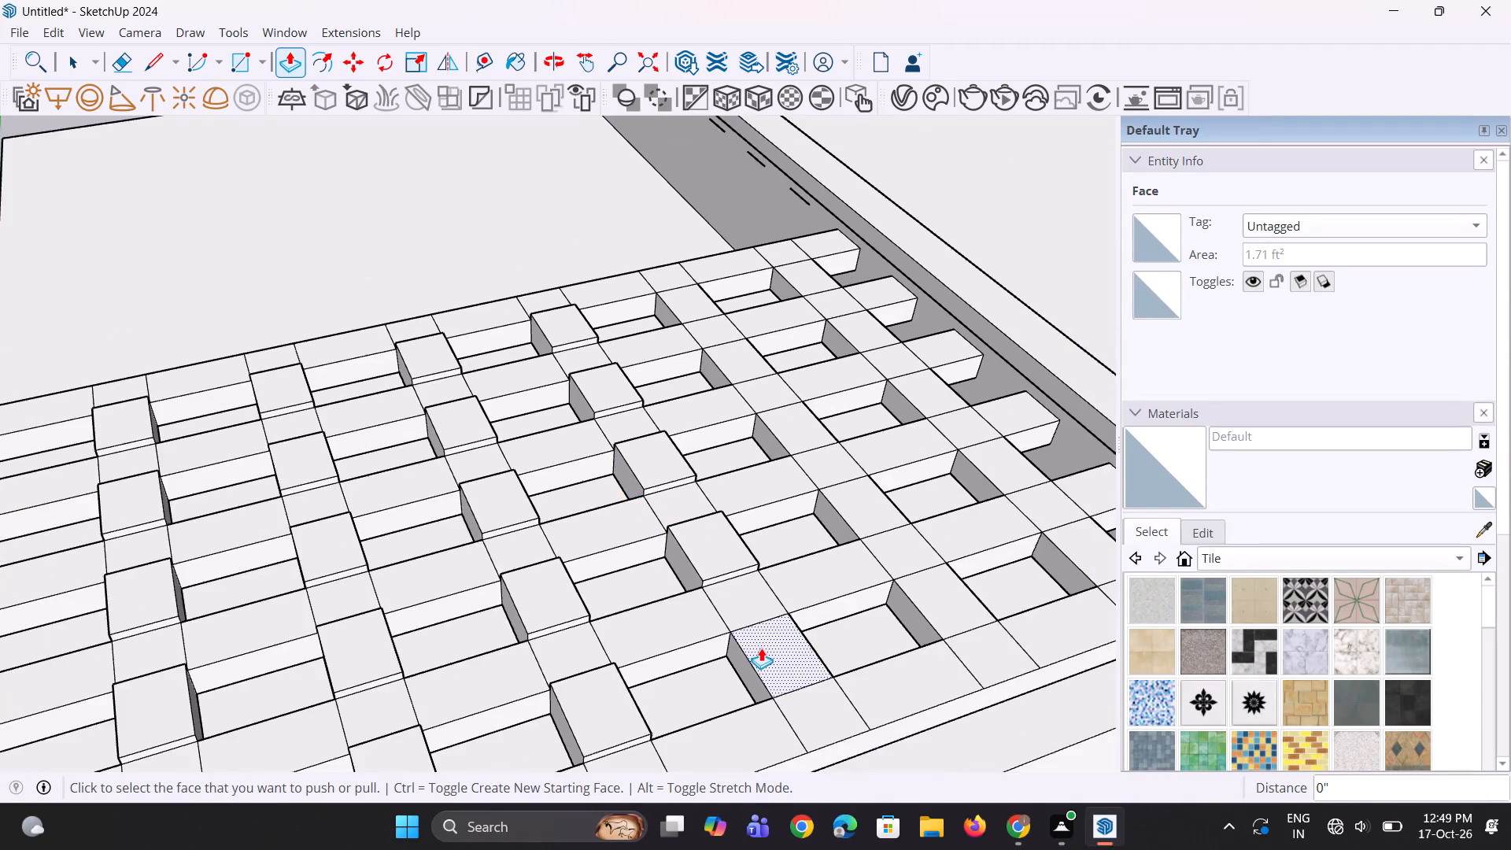
Repeat the upward Push/Pull on the fifth cross strip's piece beside the front slat and all five pieces of the sixth strip.
scroll(761, 648, up, 2)
double_click(761, 648)
double_click(988, 604)
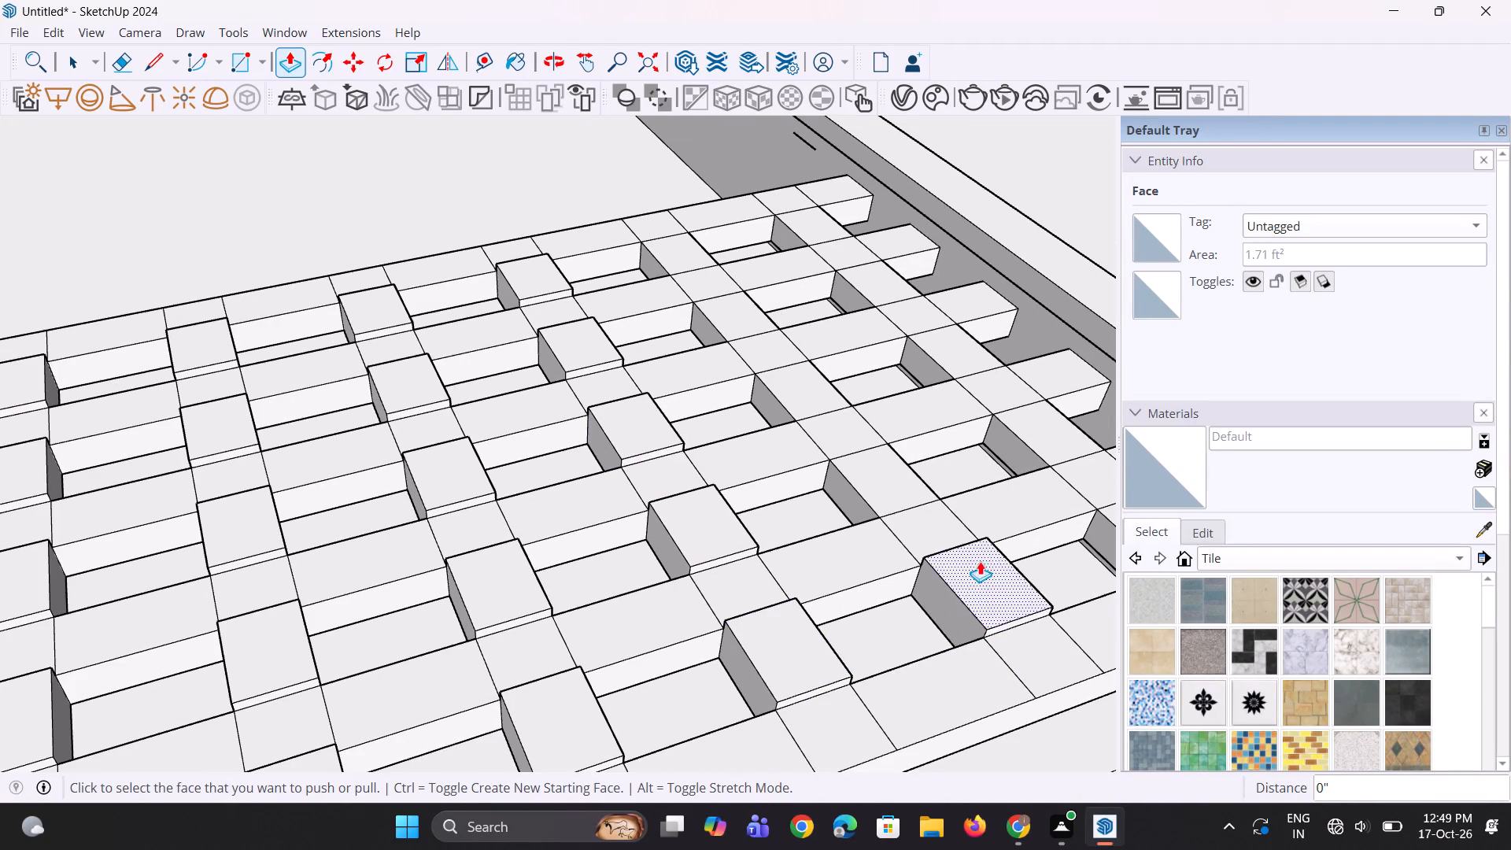
double_click(887, 469)
double_click(822, 382)
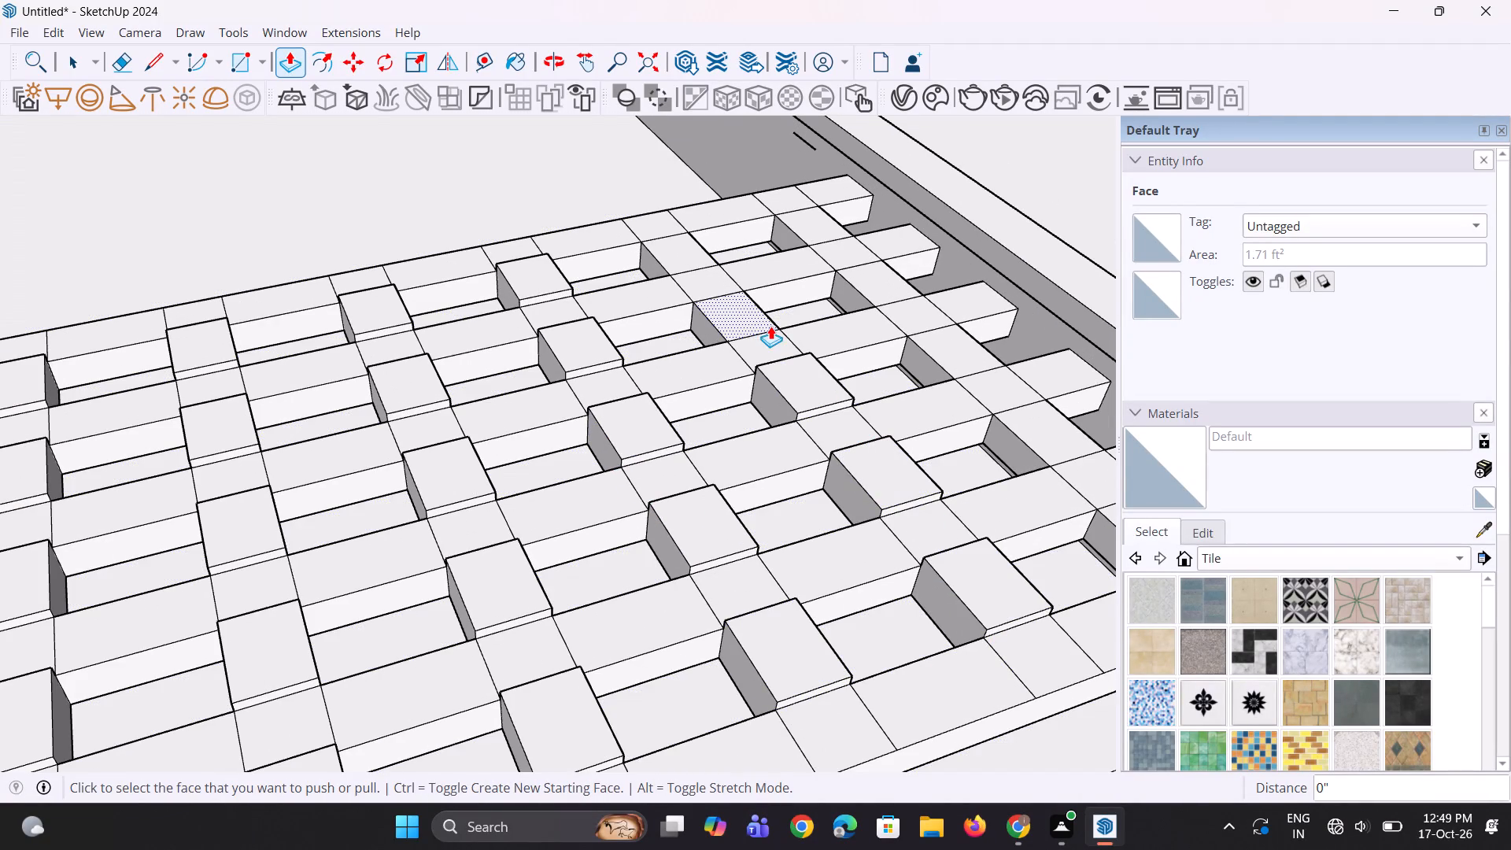
double_click(762, 318)
double_click(692, 247)
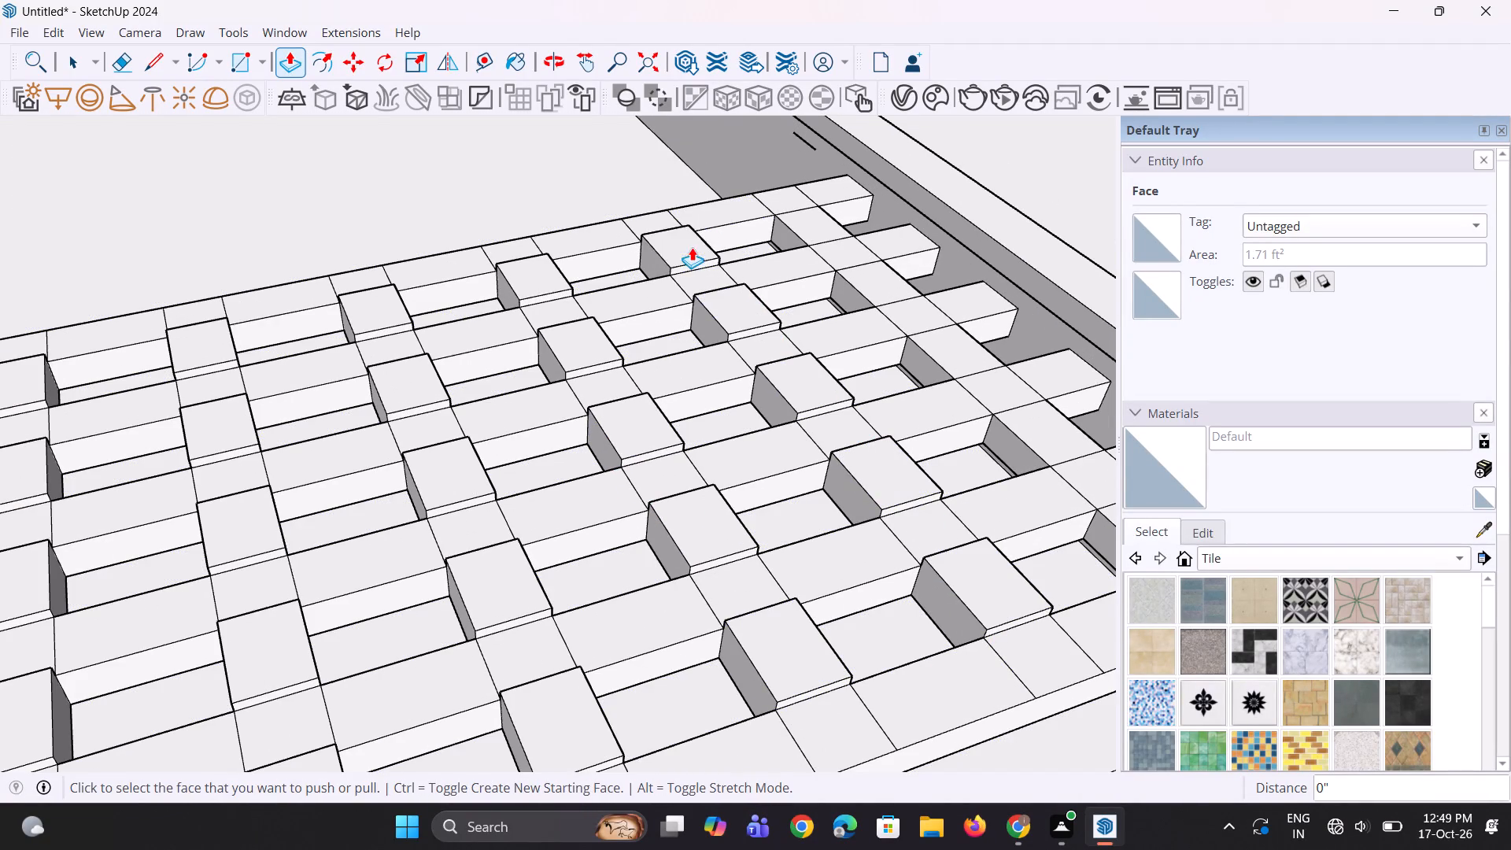
Raise the tops of all five pieces of the seventh cross strip, nearest the taller bay, level with the other raised tops.
scroll(515, 416, down, 4)
scroll(632, 278, up, 3)
double_click(770, 275)
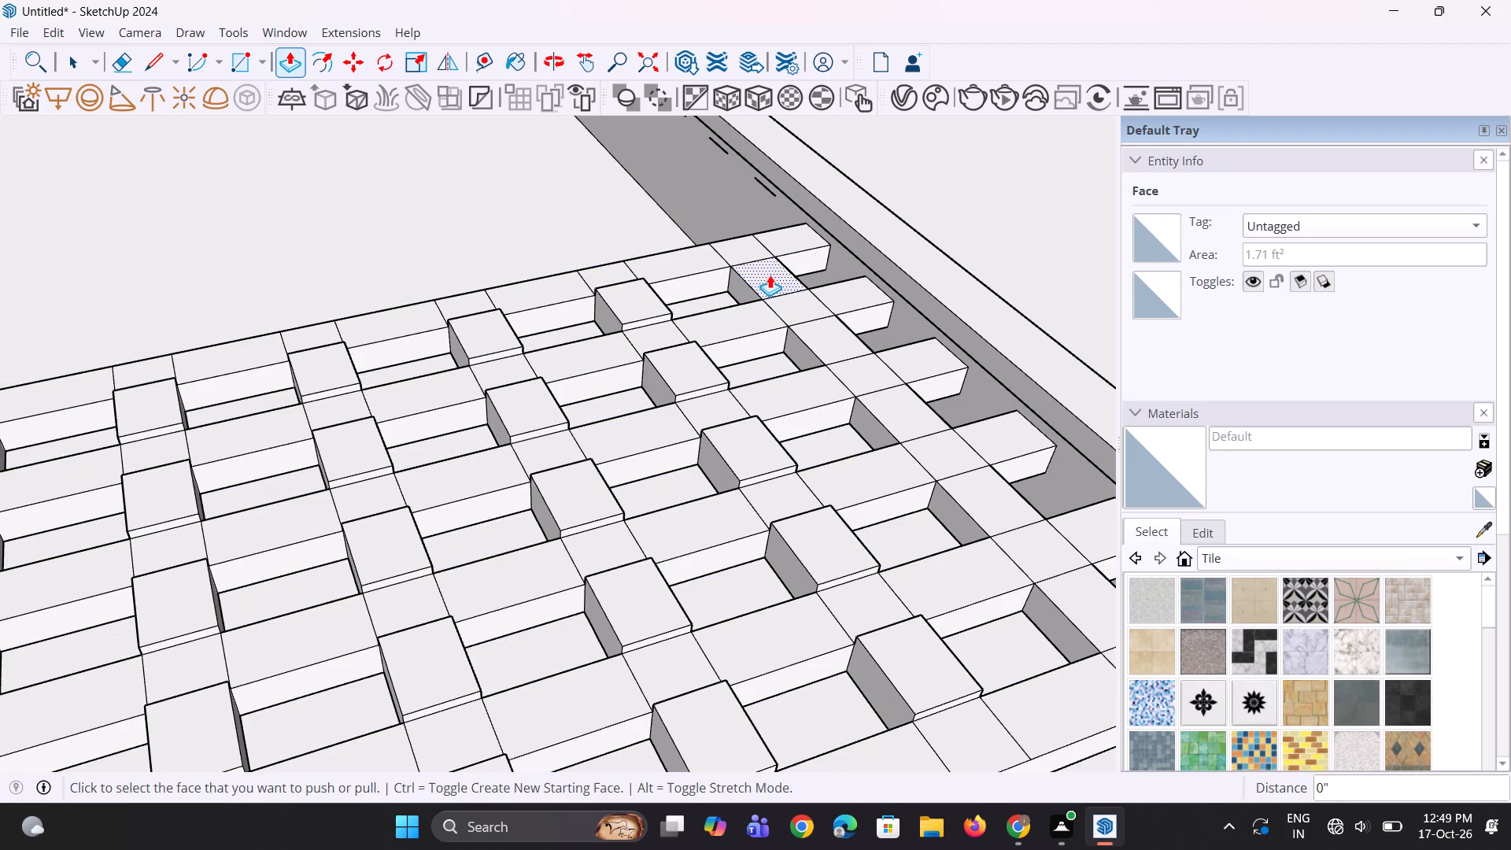
double_click(822, 334)
double_click(895, 408)
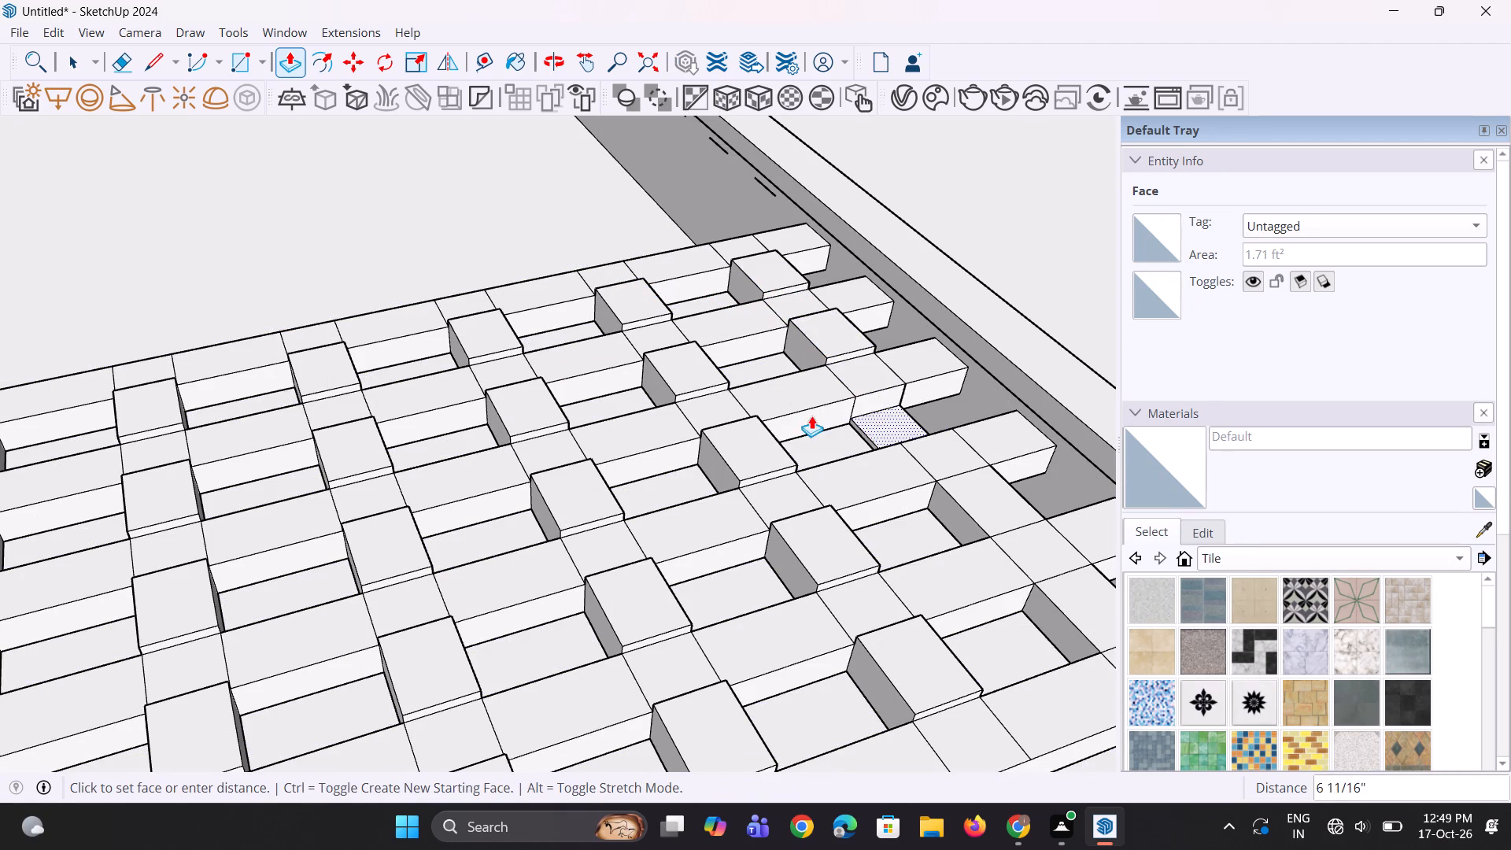
click(829, 348)
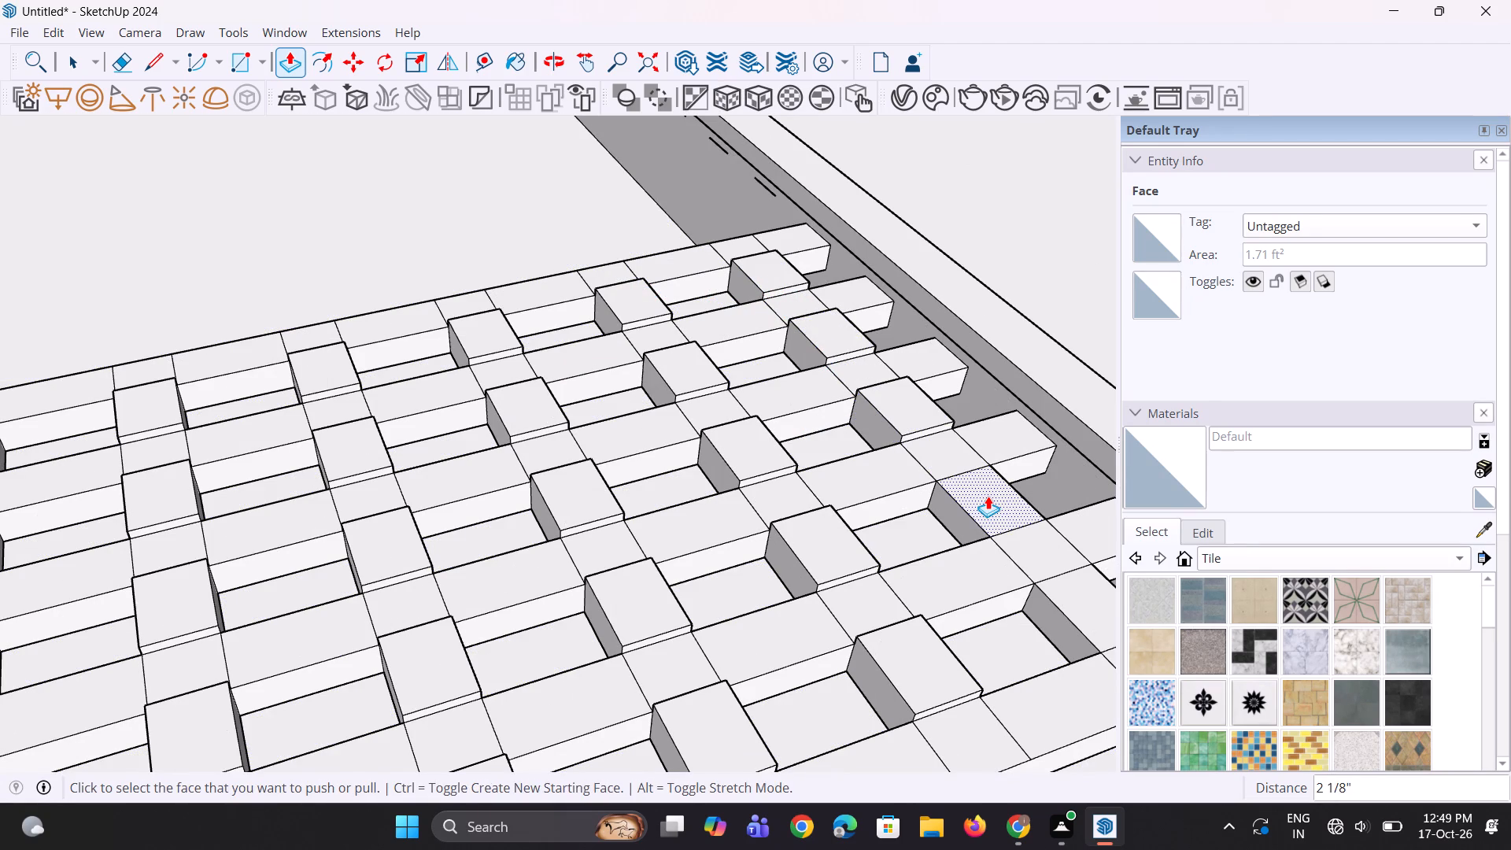
double_click(990, 497)
scroll(754, 505, down, 3)
double_click(1007, 586)
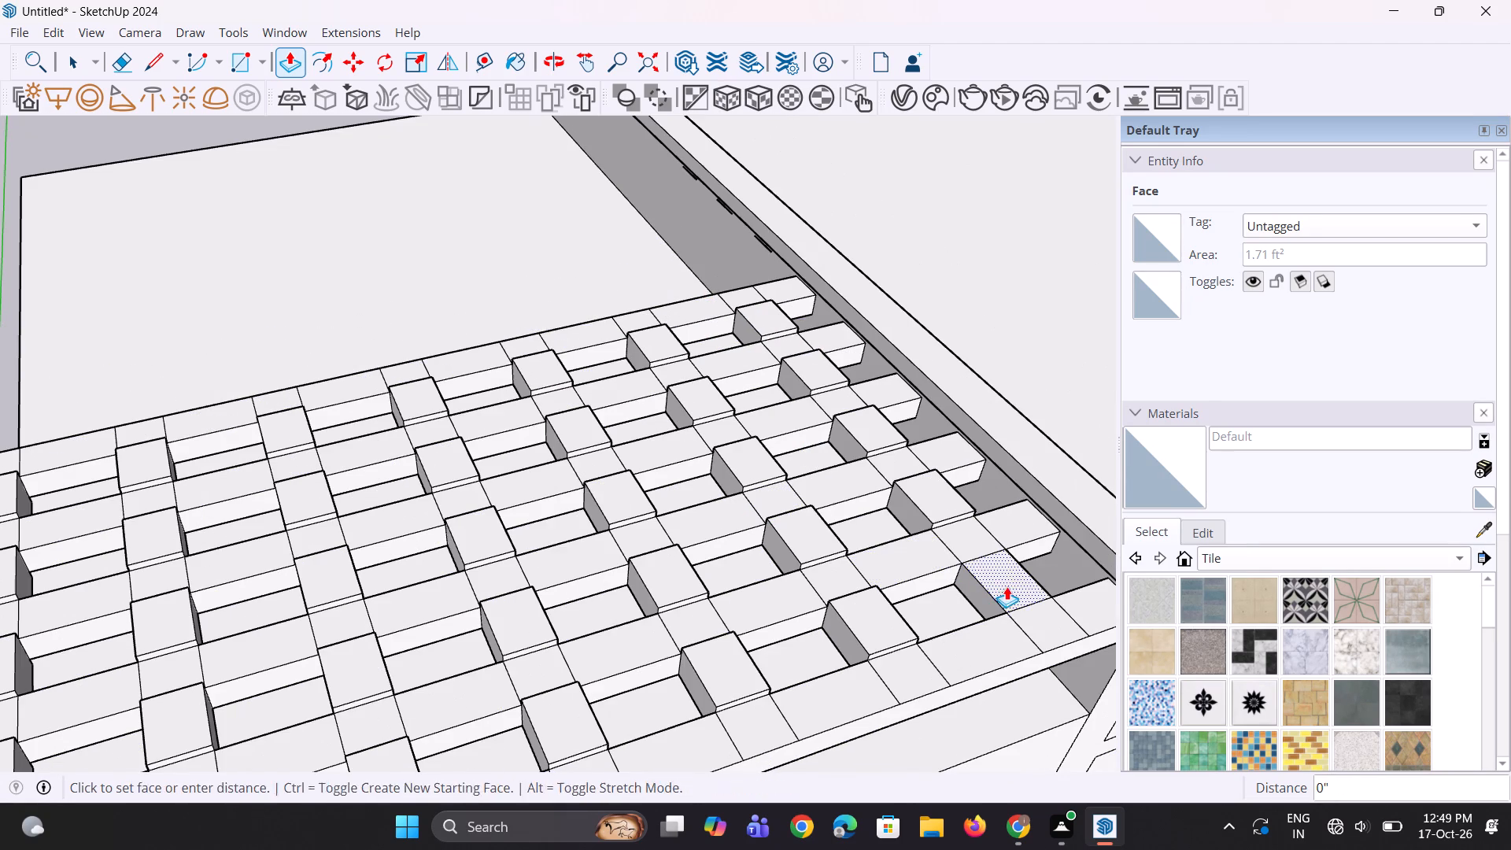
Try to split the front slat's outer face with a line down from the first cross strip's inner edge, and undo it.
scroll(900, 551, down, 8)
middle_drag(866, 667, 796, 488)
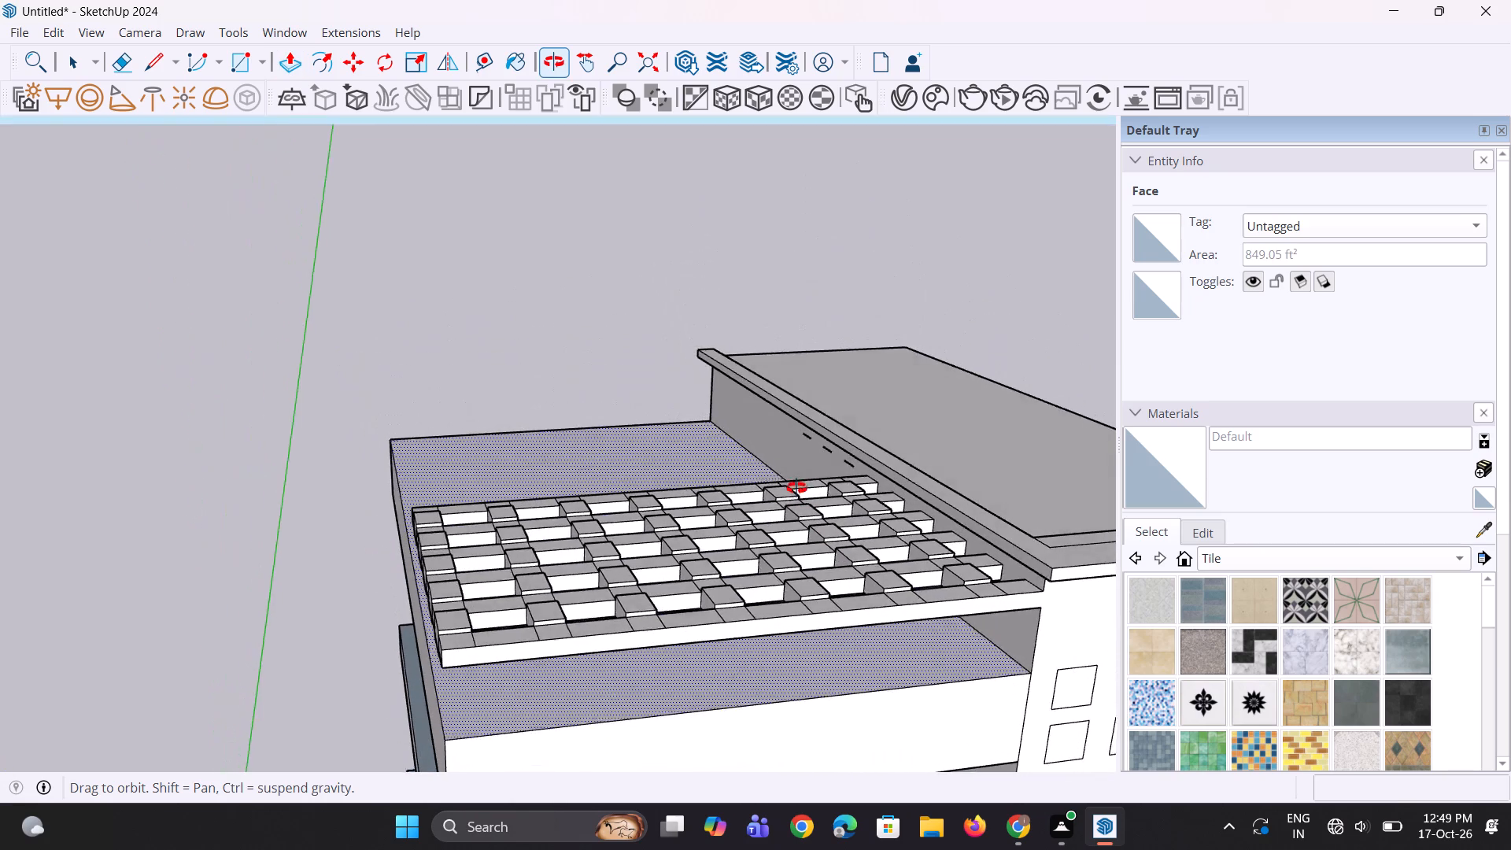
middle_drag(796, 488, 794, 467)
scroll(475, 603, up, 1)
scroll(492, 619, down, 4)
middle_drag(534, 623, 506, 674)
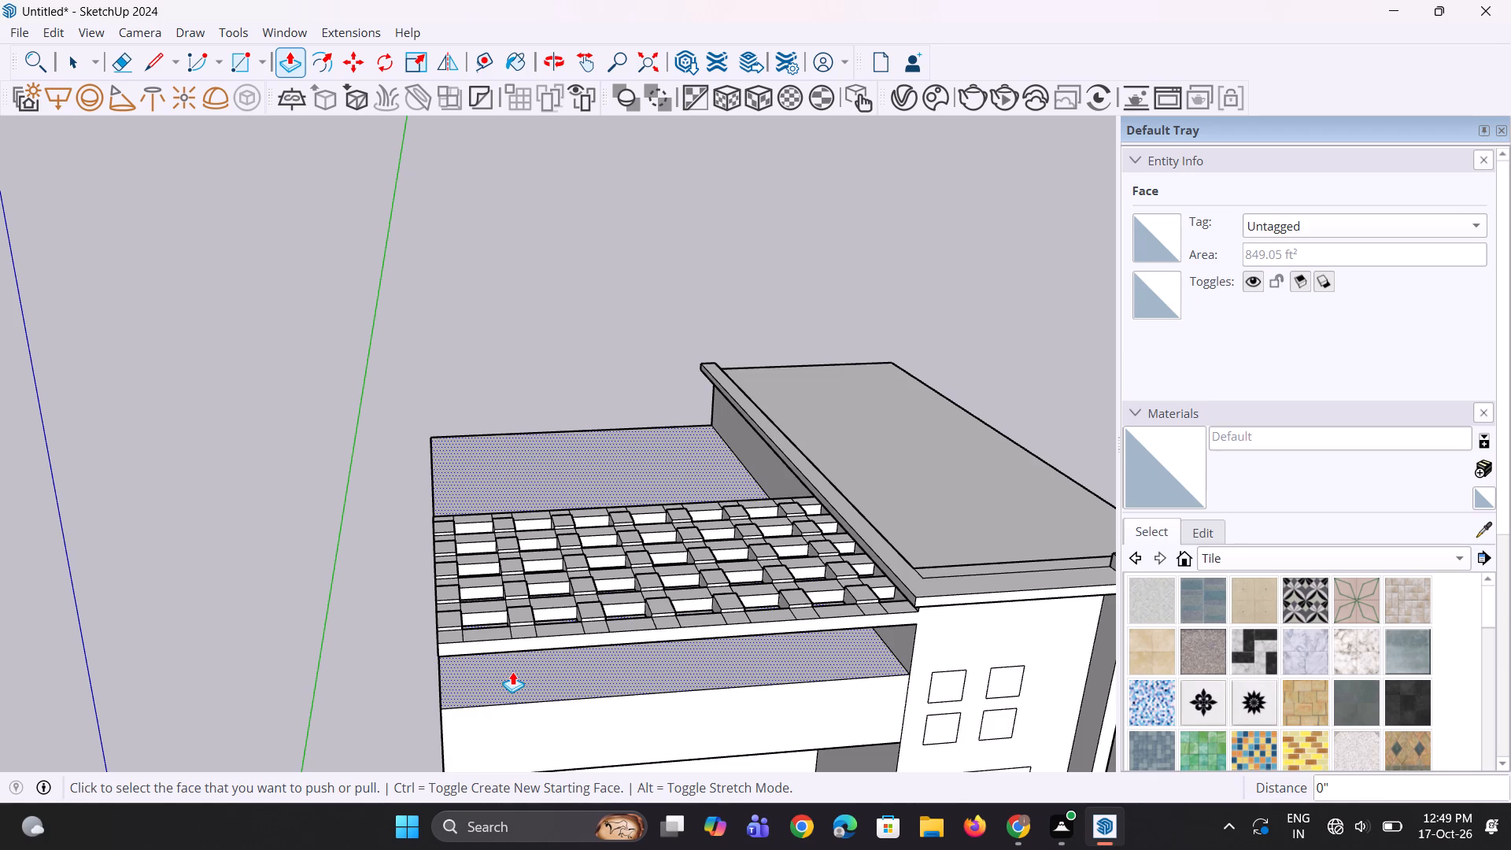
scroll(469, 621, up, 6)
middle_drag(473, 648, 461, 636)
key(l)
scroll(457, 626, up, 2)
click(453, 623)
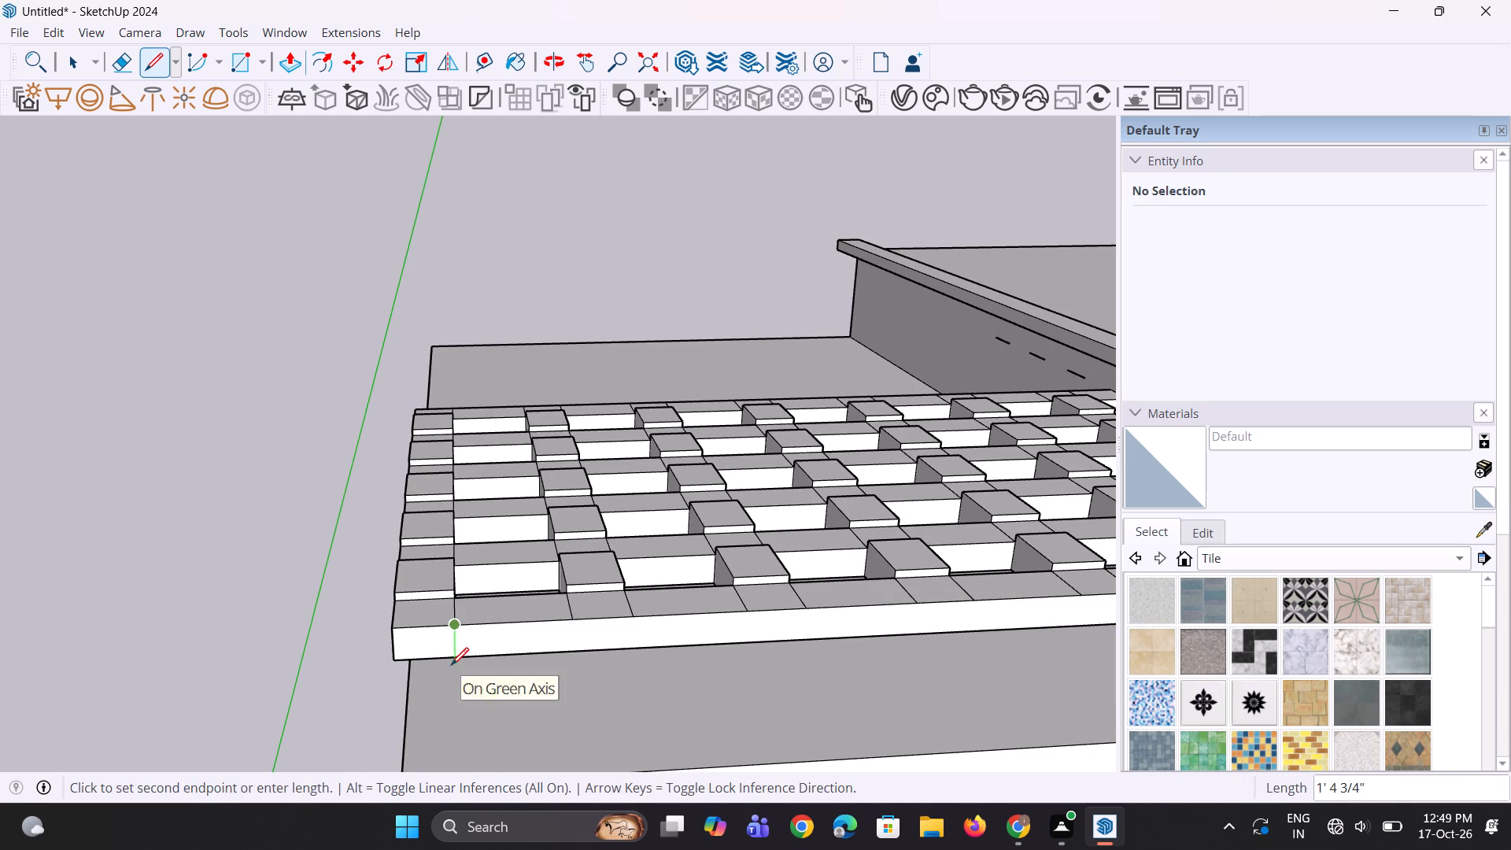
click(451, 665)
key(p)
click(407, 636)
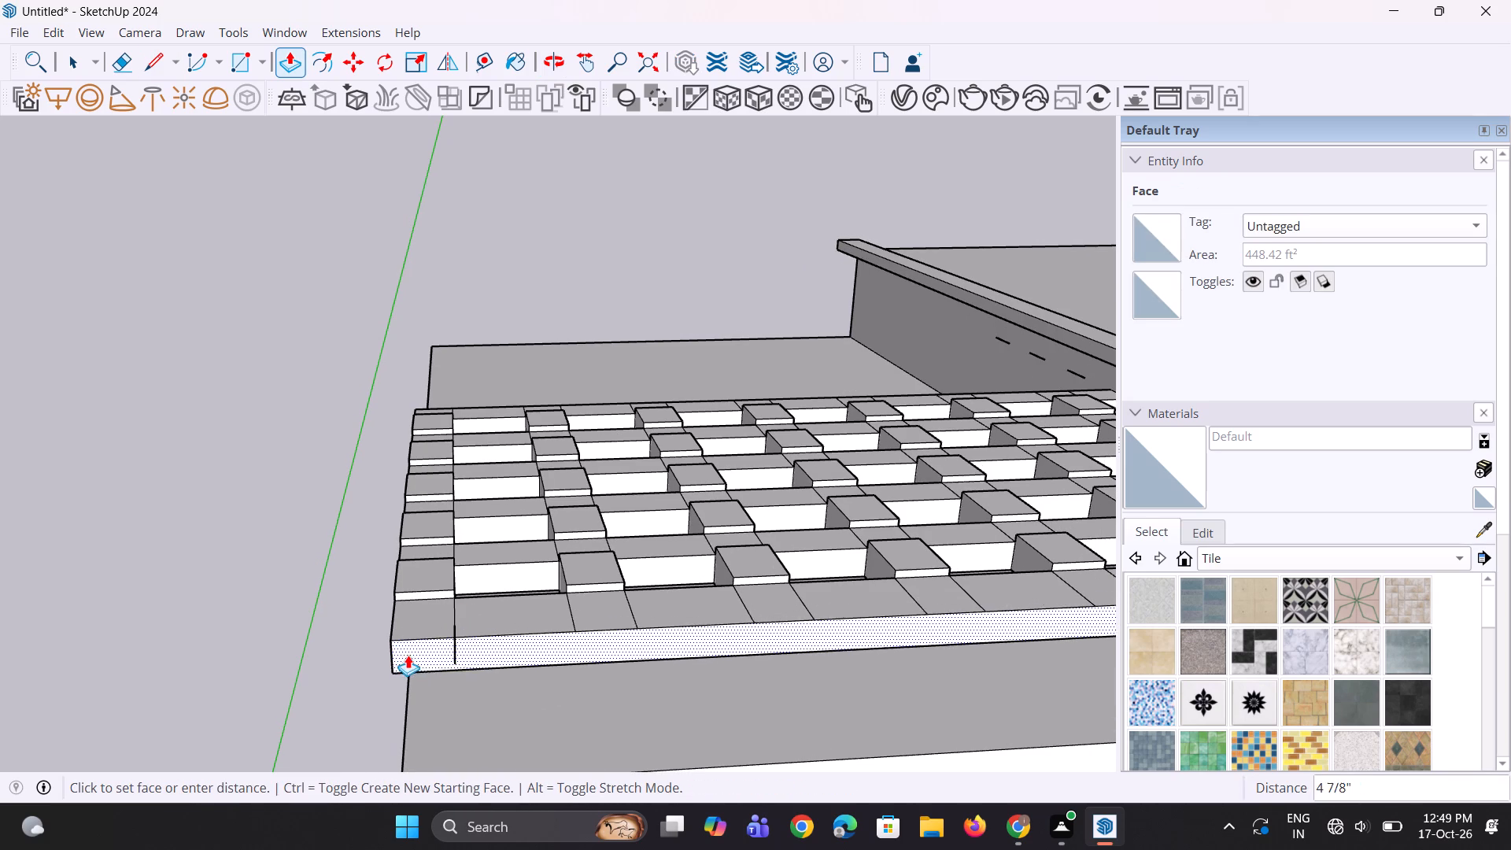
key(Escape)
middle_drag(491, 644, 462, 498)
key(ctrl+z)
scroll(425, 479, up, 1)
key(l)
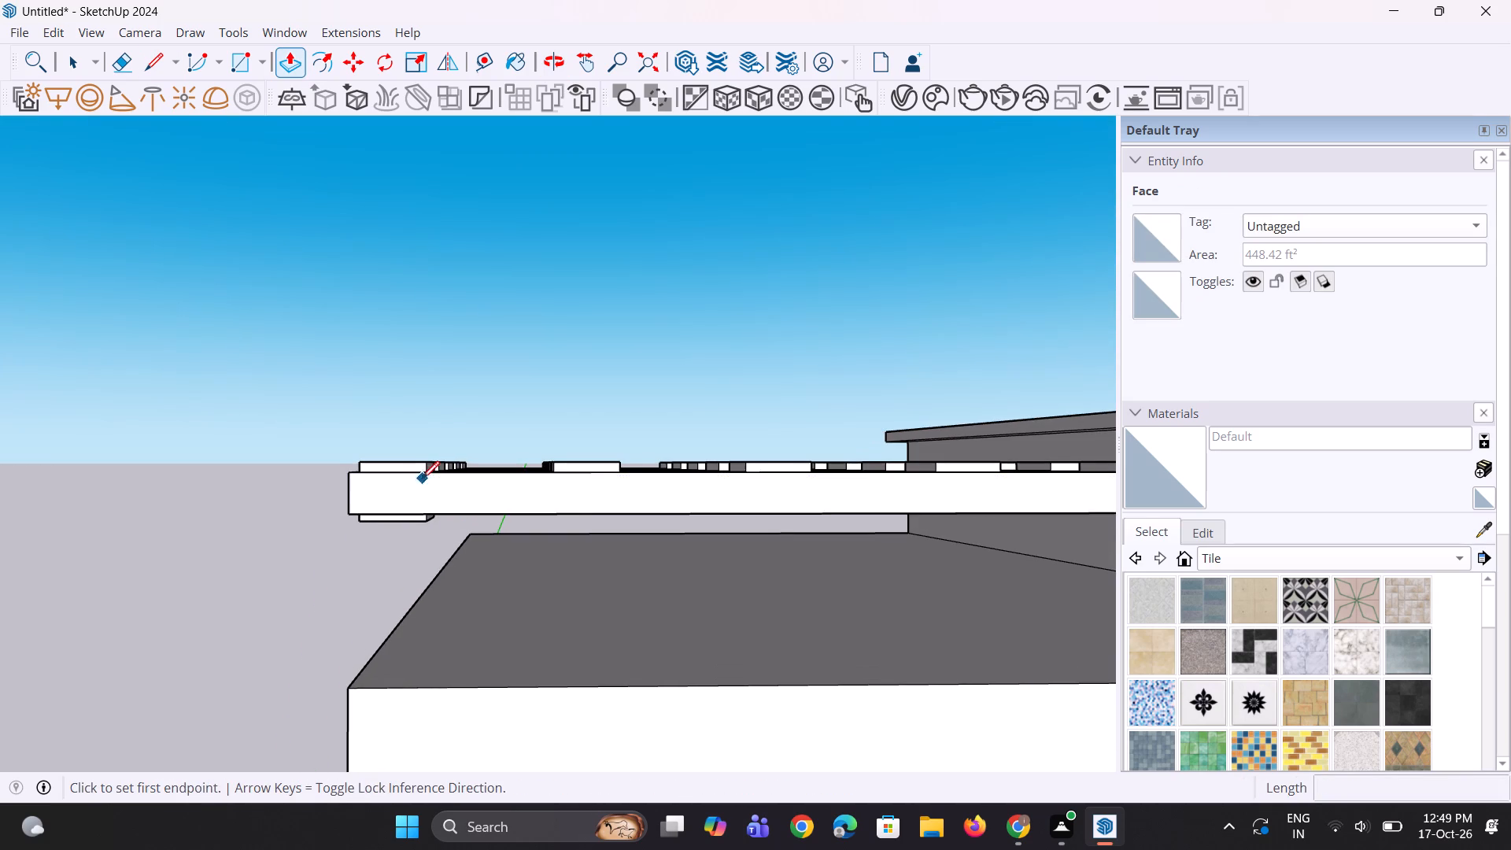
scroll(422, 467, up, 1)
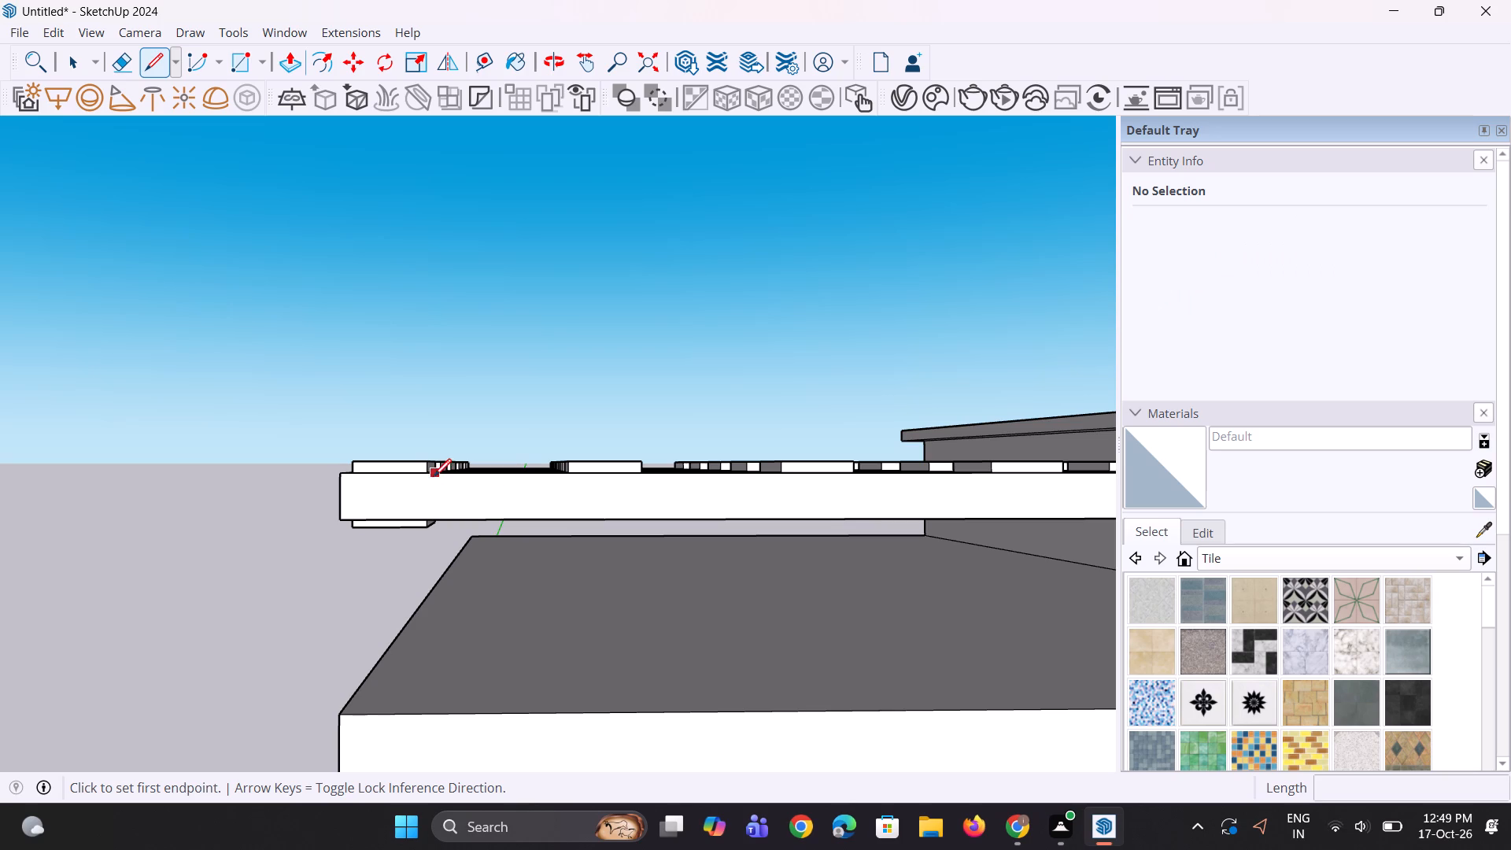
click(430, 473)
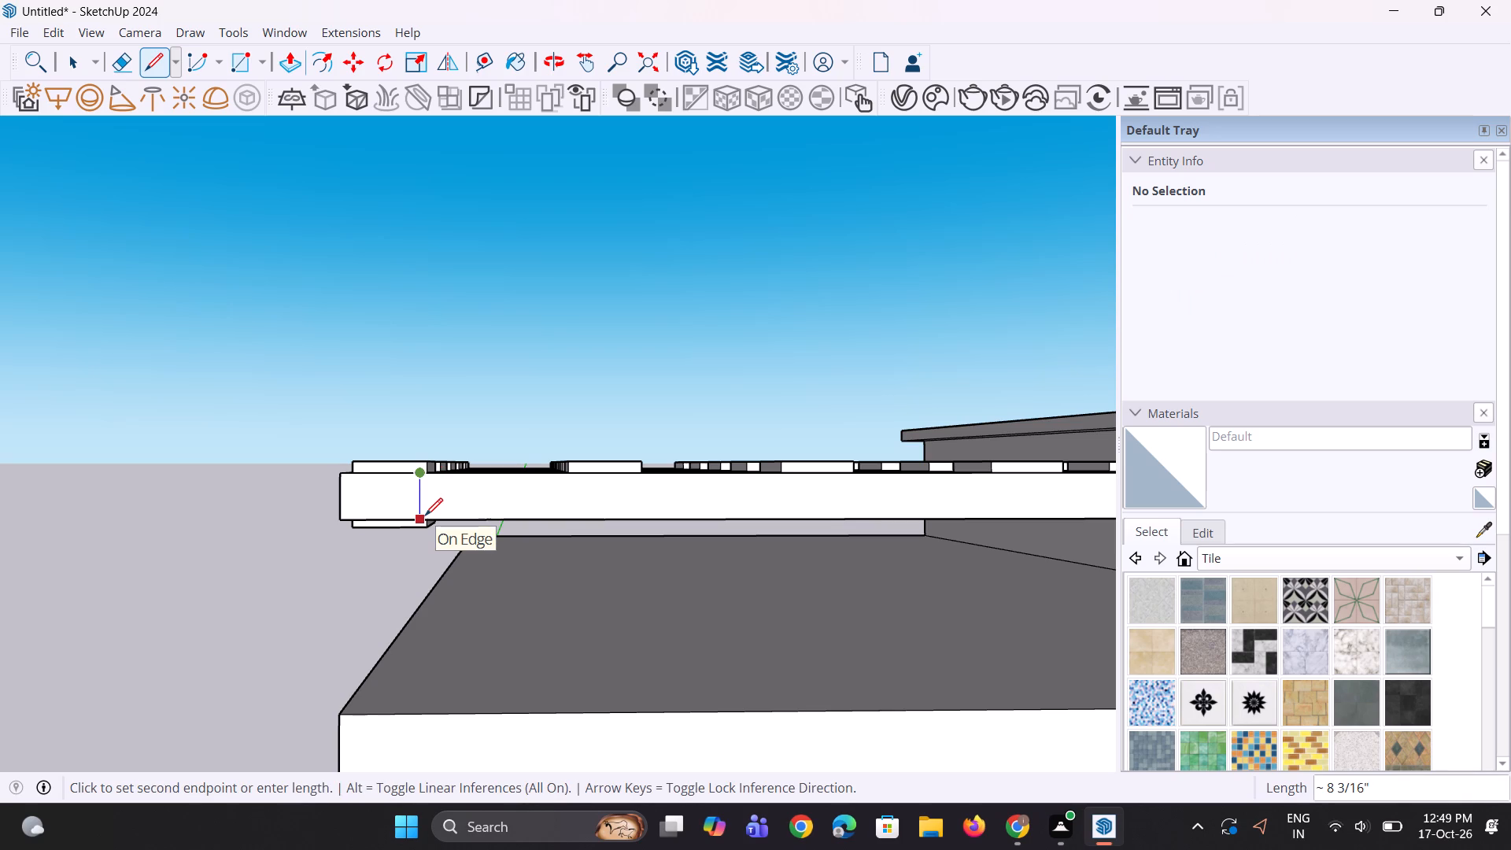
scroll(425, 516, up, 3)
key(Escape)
Draw a vertical line about 8 3/16" long down the front slat's outer face, aligned with the first cross strip's inner edge.
middle_drag(457, 510, 438, 532)
scroll(430, 490, up, 1)
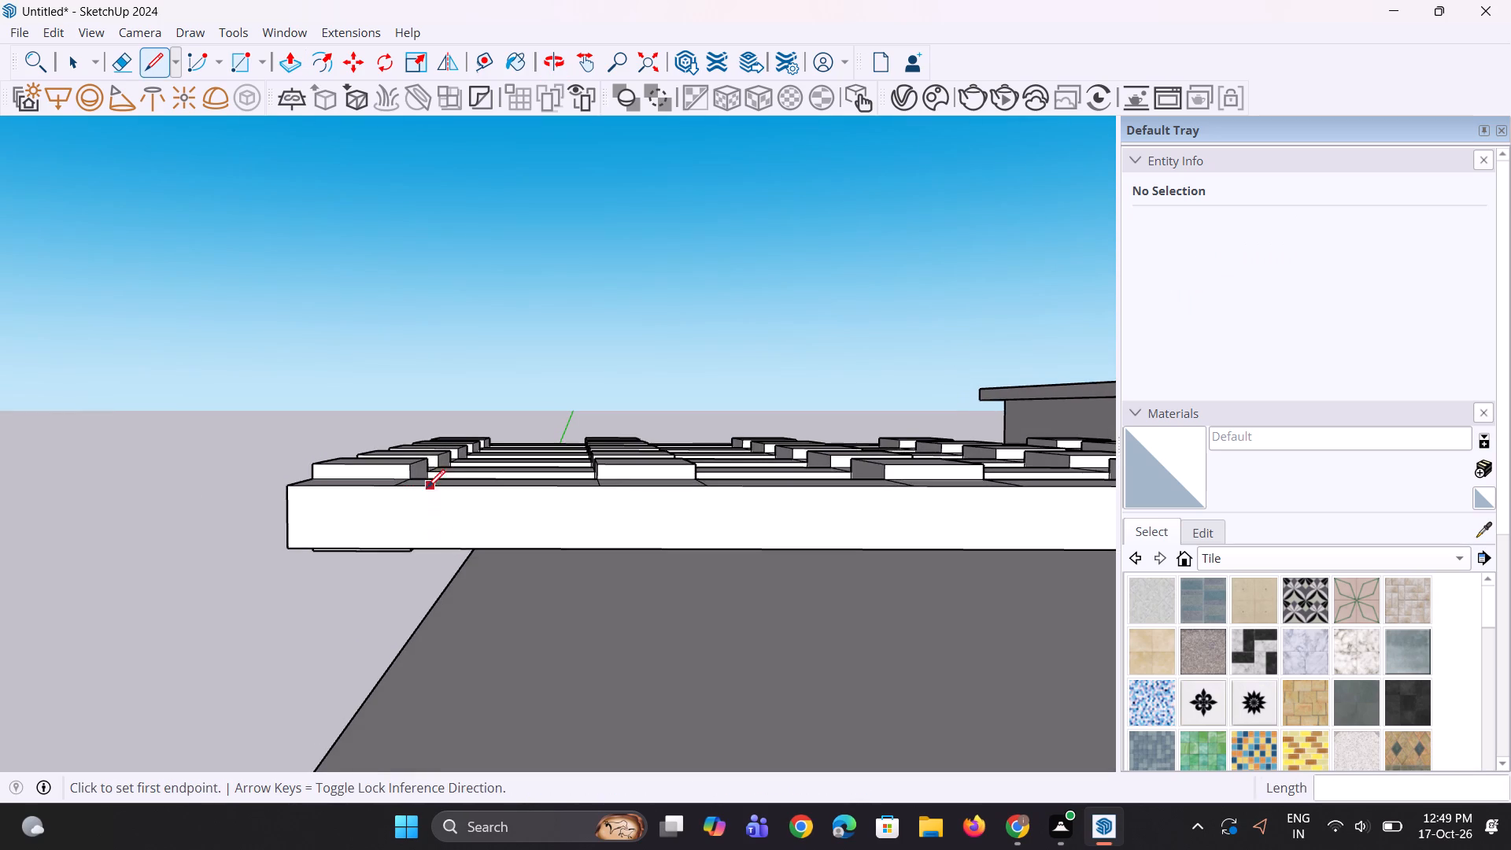
scroll(427, 487, up, 1)
middle_drag(394, 577, 445, 656)
scroll(490, 627, up, 1)
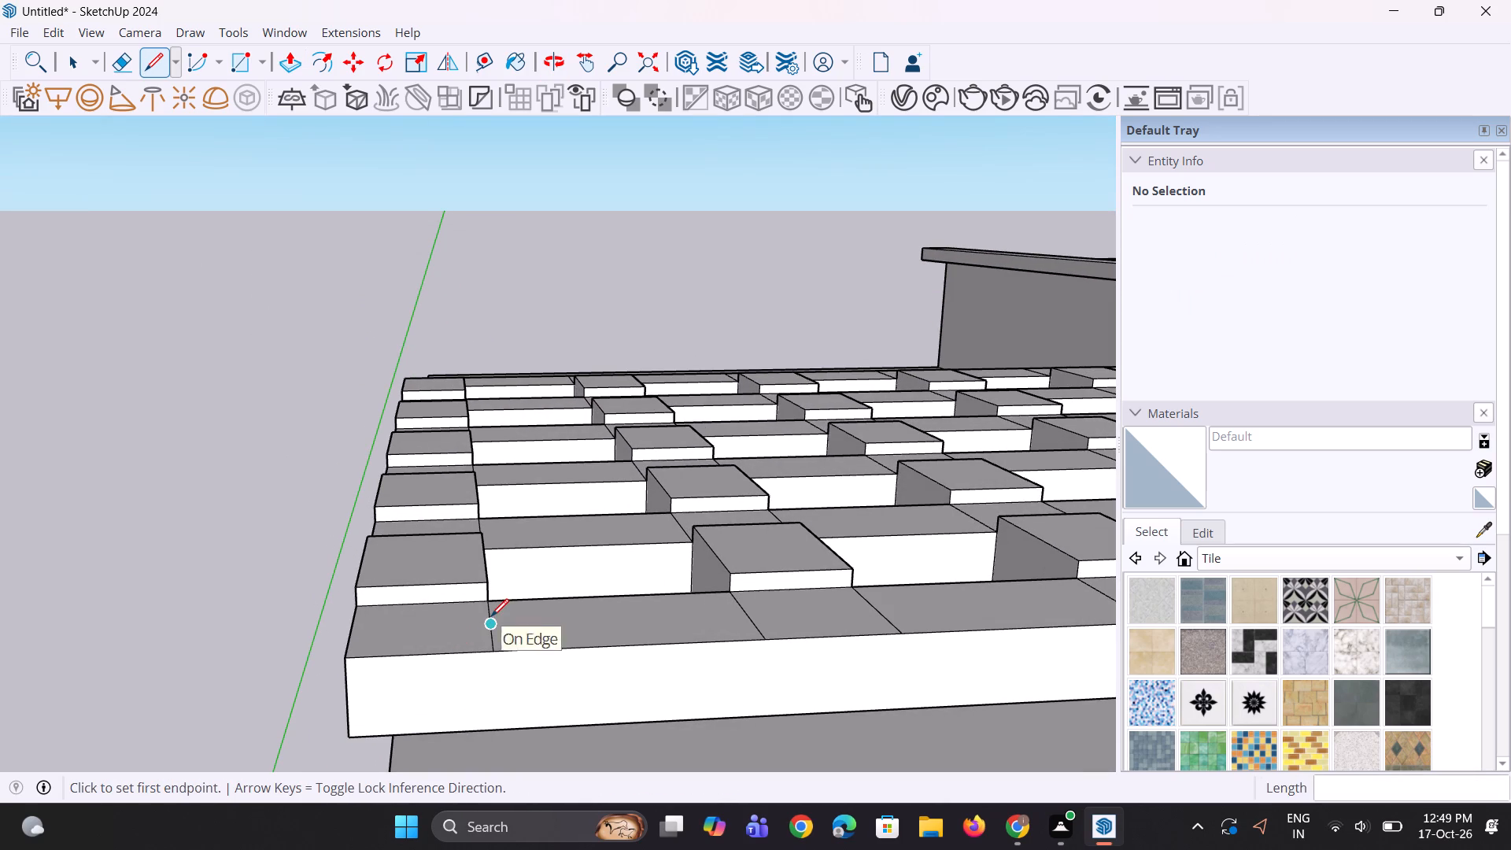
middle_drag(487, 674, 482, 584)
drag(489, 538, 489, 554)
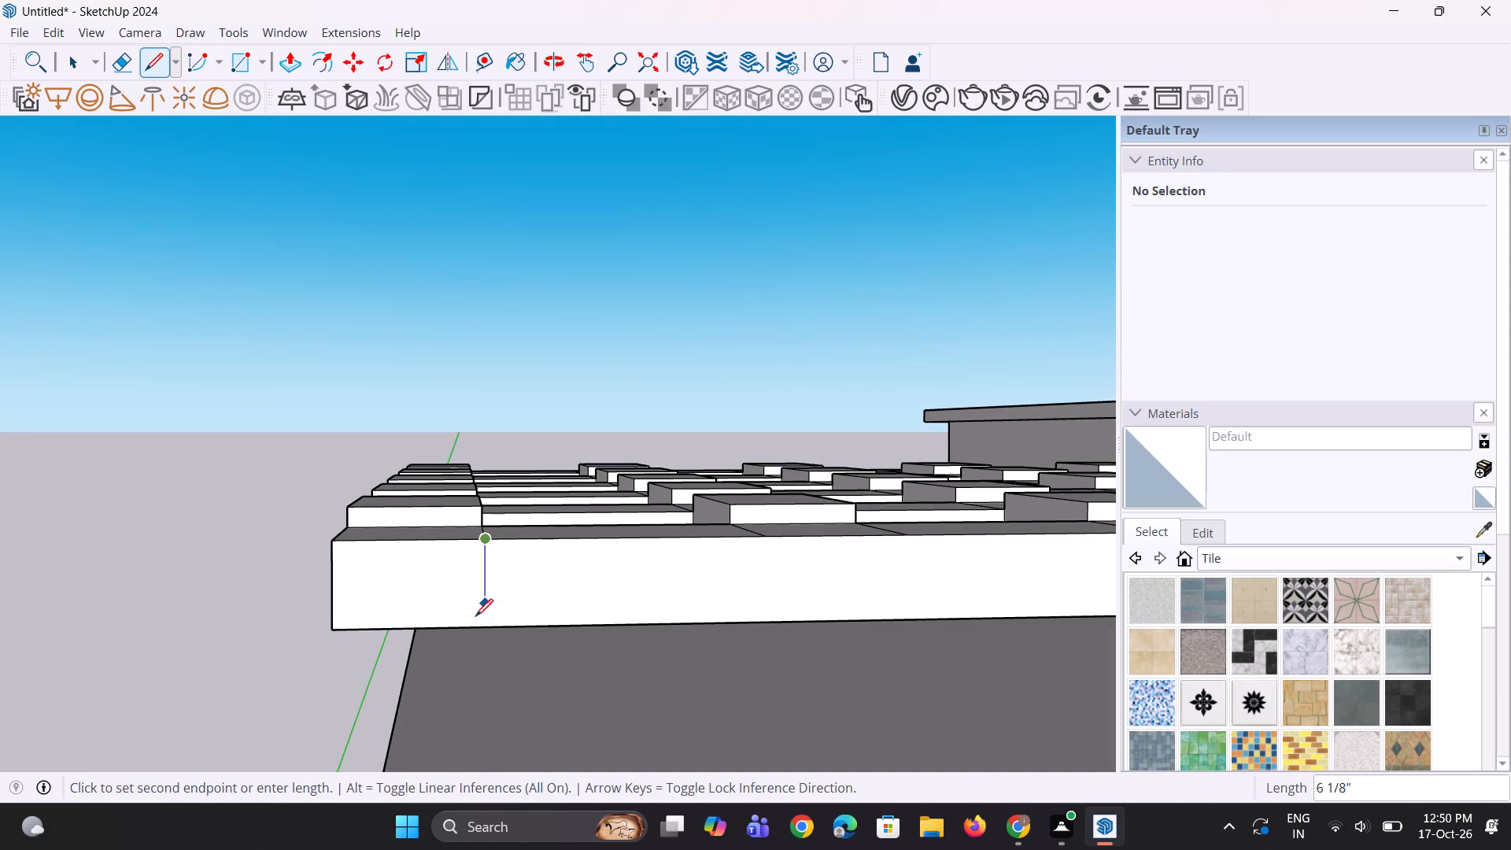
click(483, 630)
scroll(438, 592, down, 4)
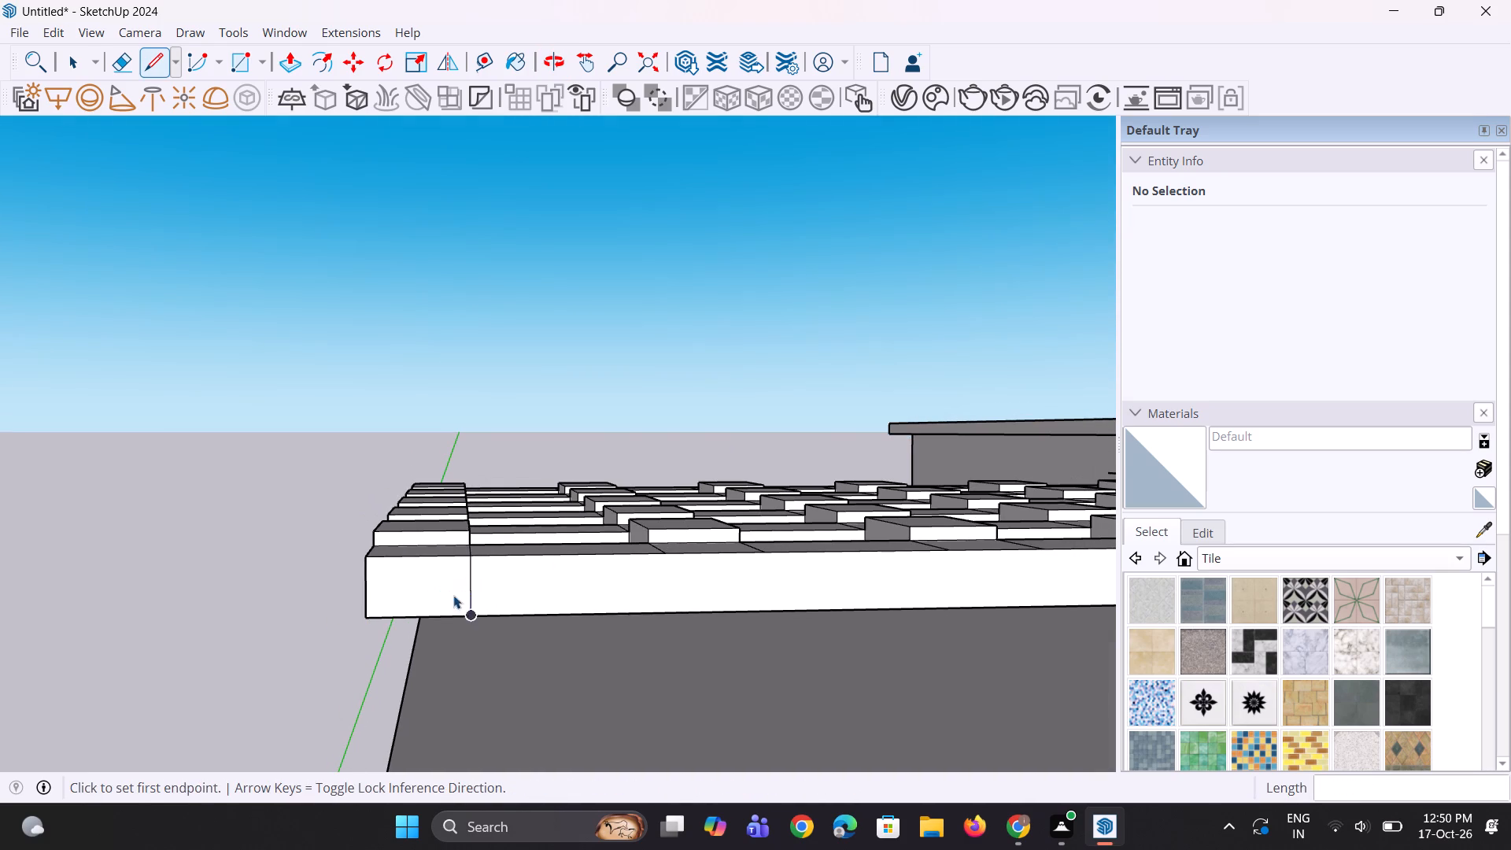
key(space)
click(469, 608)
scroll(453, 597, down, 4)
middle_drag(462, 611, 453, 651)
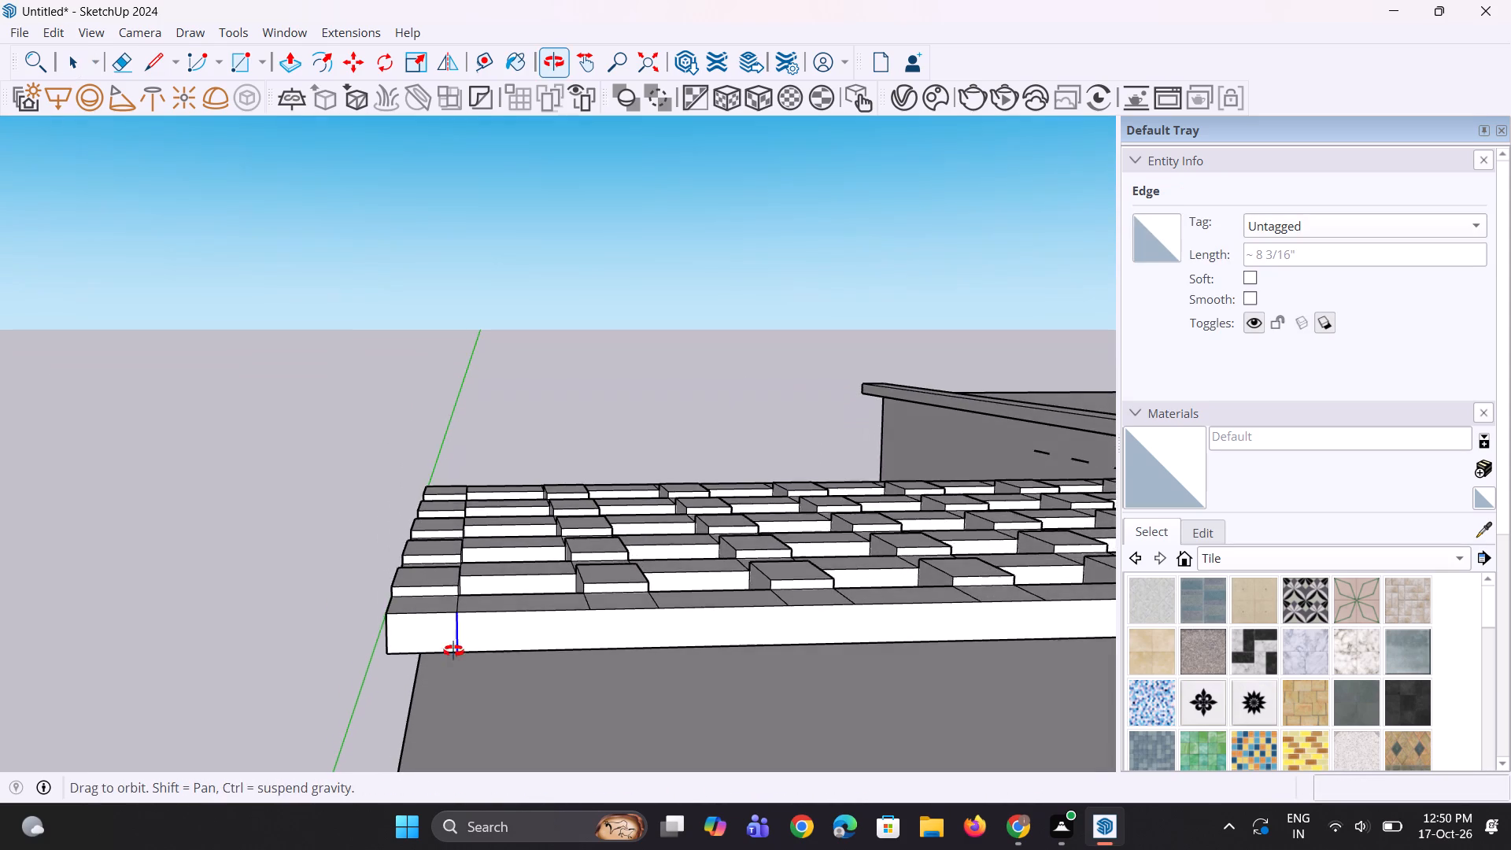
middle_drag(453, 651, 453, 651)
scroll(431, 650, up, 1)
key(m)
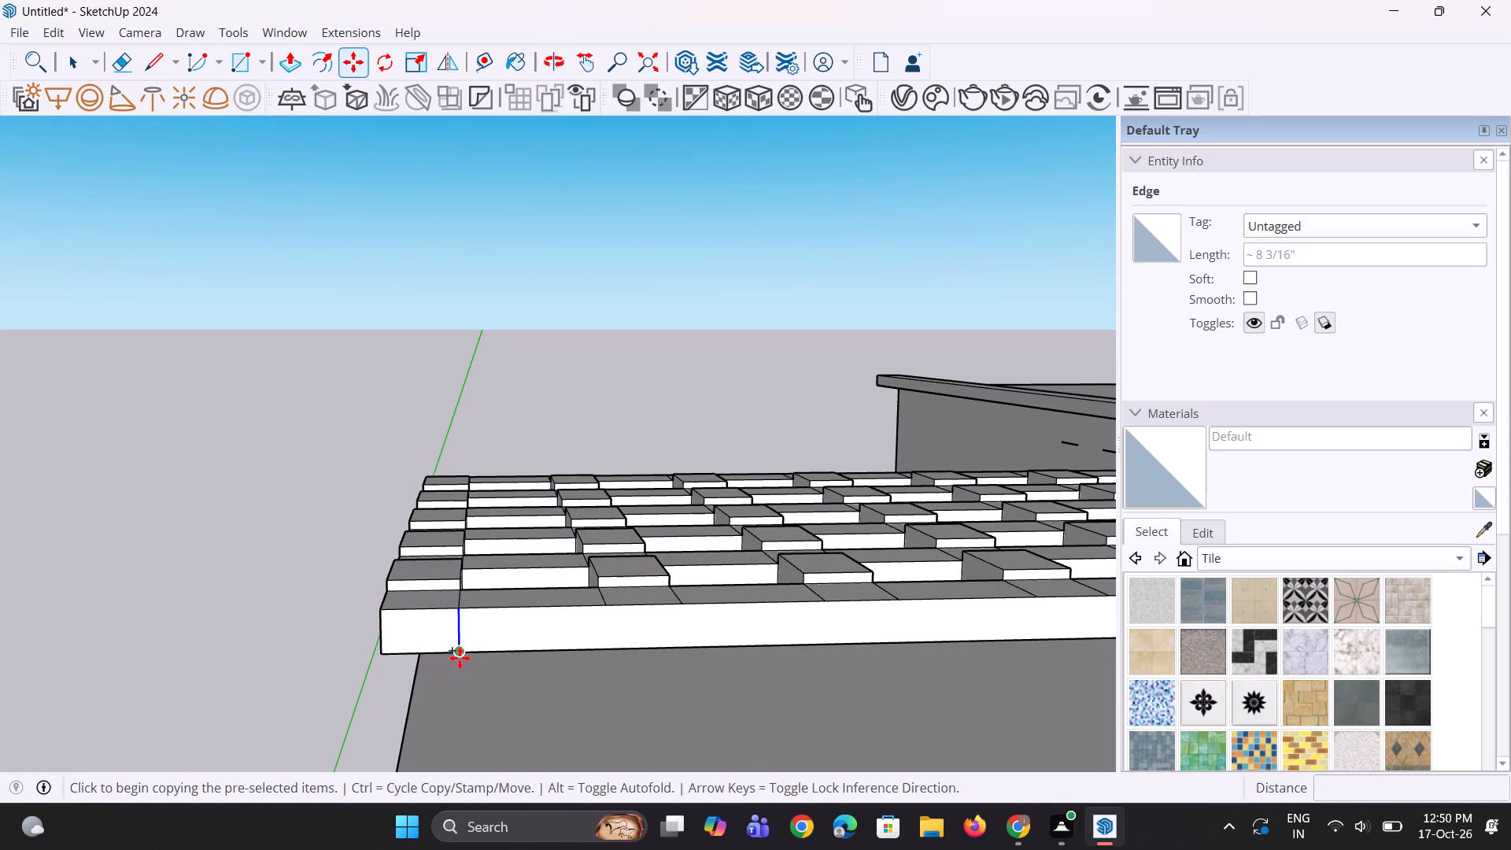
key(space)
Draw full-height vertical lines on the front slat's outer face at the second, third and fourth cross strips' edges nearer the taller bay.
key(l)
scroll(623, 638, up, 2)
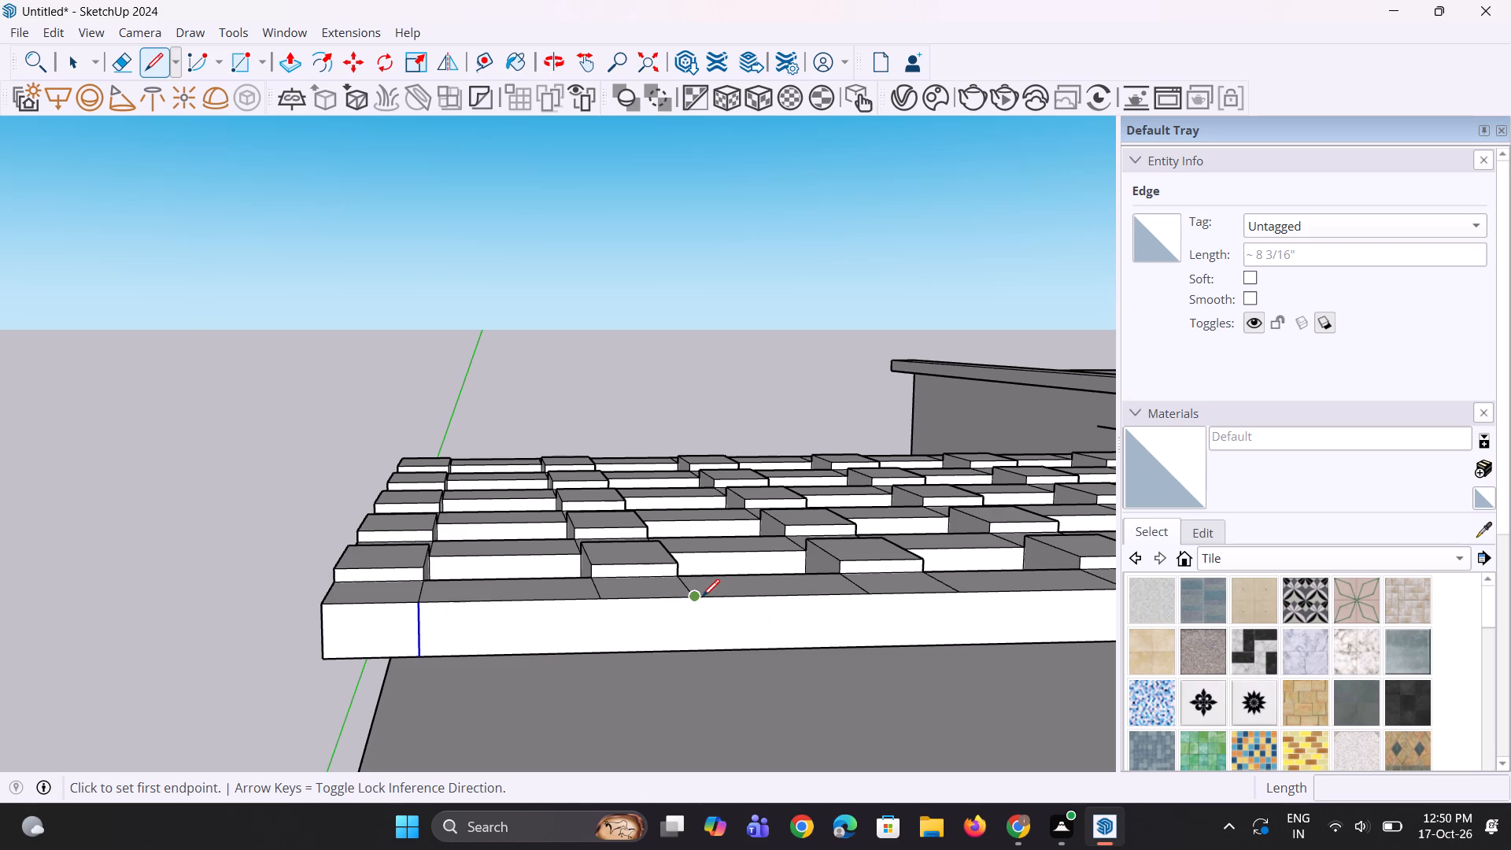
drag(700, 596, 693, 614)
click(688, 649)
scroll(560, 641, down, 4)
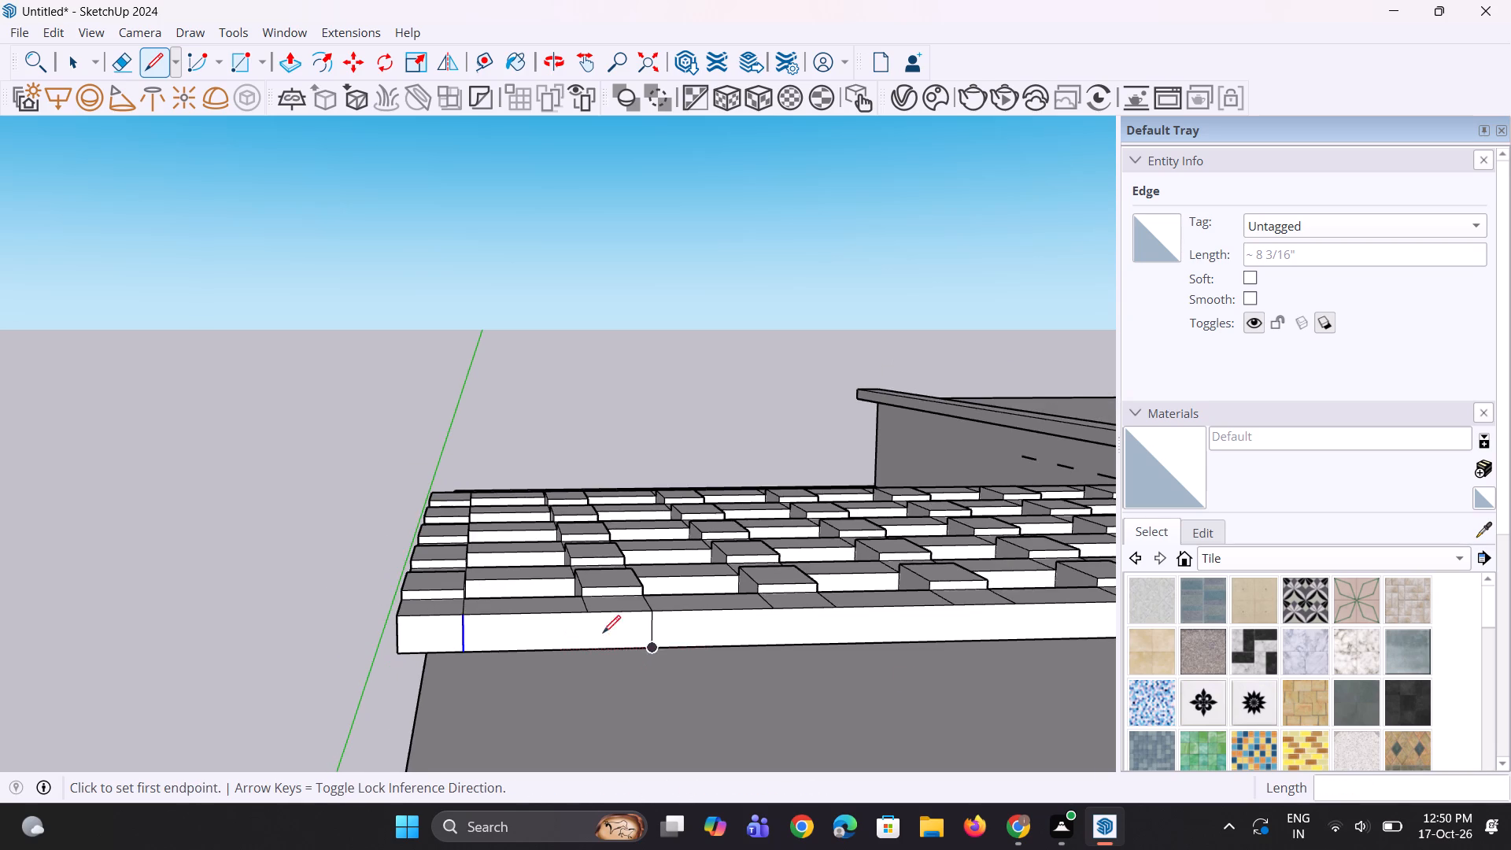
scroll(905, 684, up, 2)
click(811, 590)
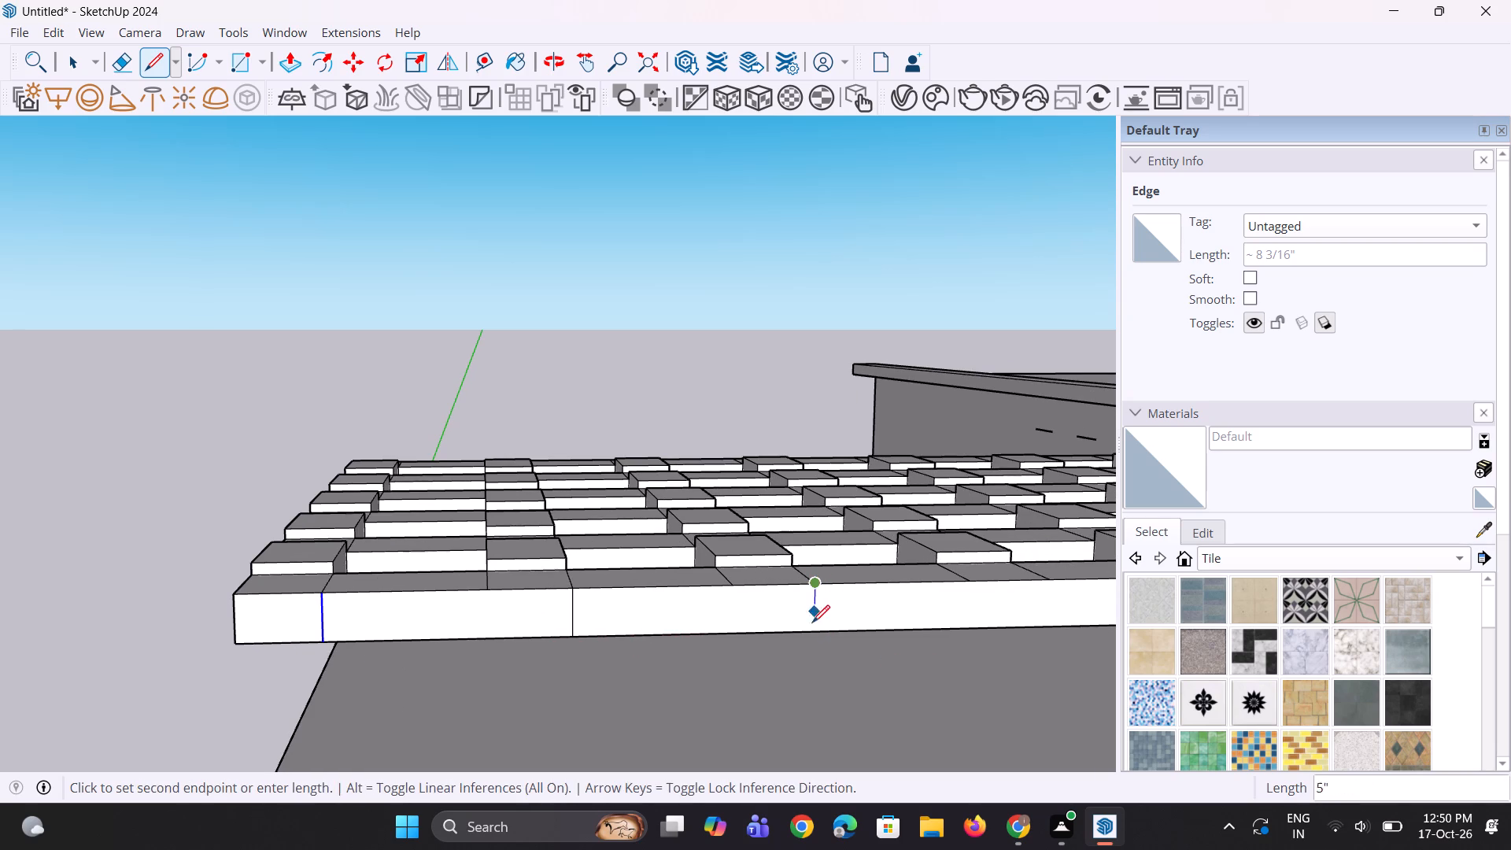
click(815, 631)
scroll(623, 646, down, 4)
scroll(887, 635, up, 7)
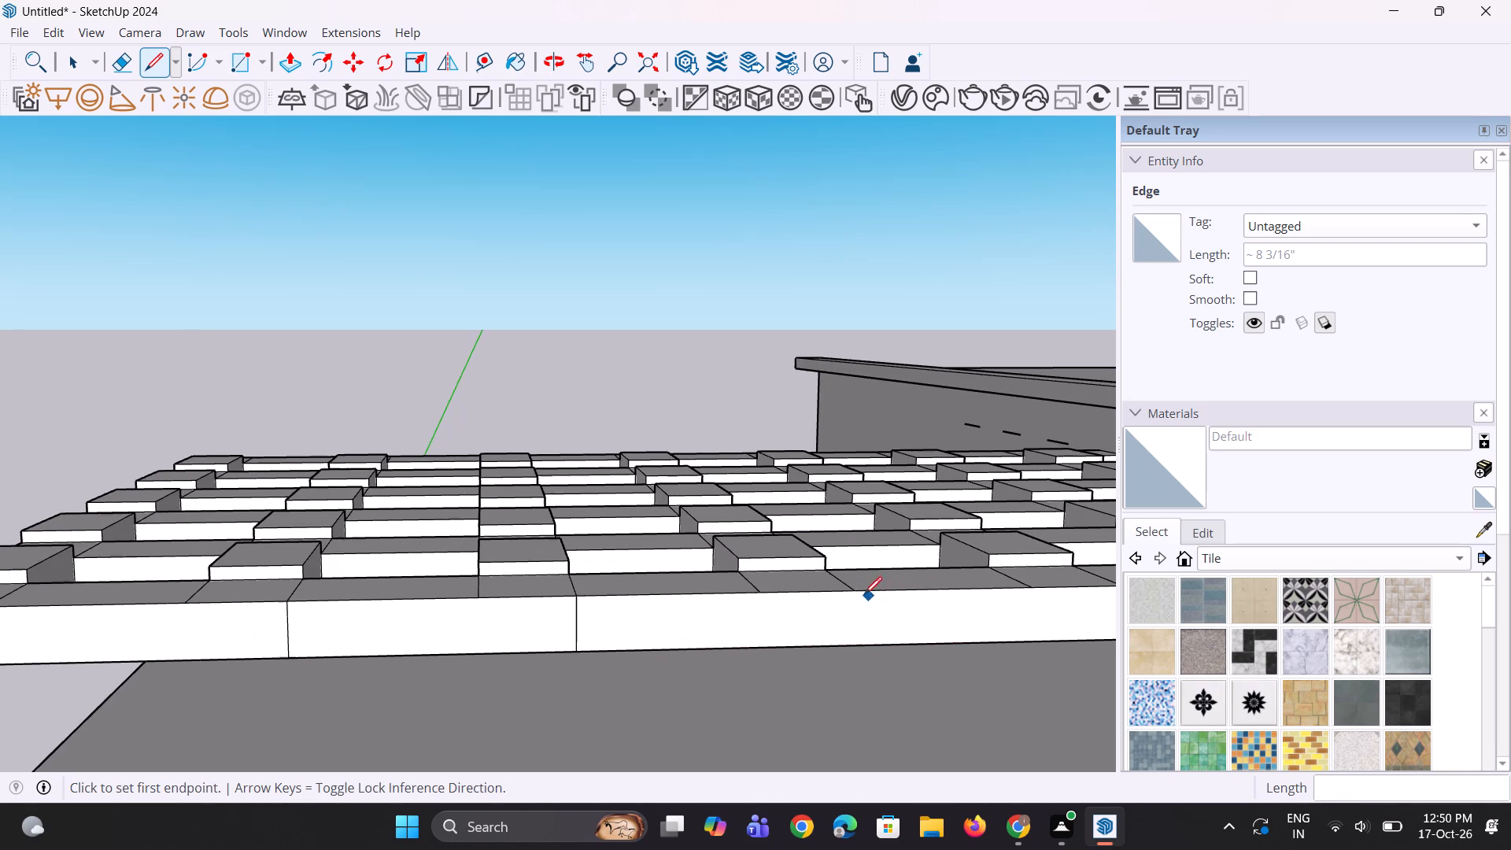
click(860, 593)
click(849, 647)
scroll(707, 646, down, 5)
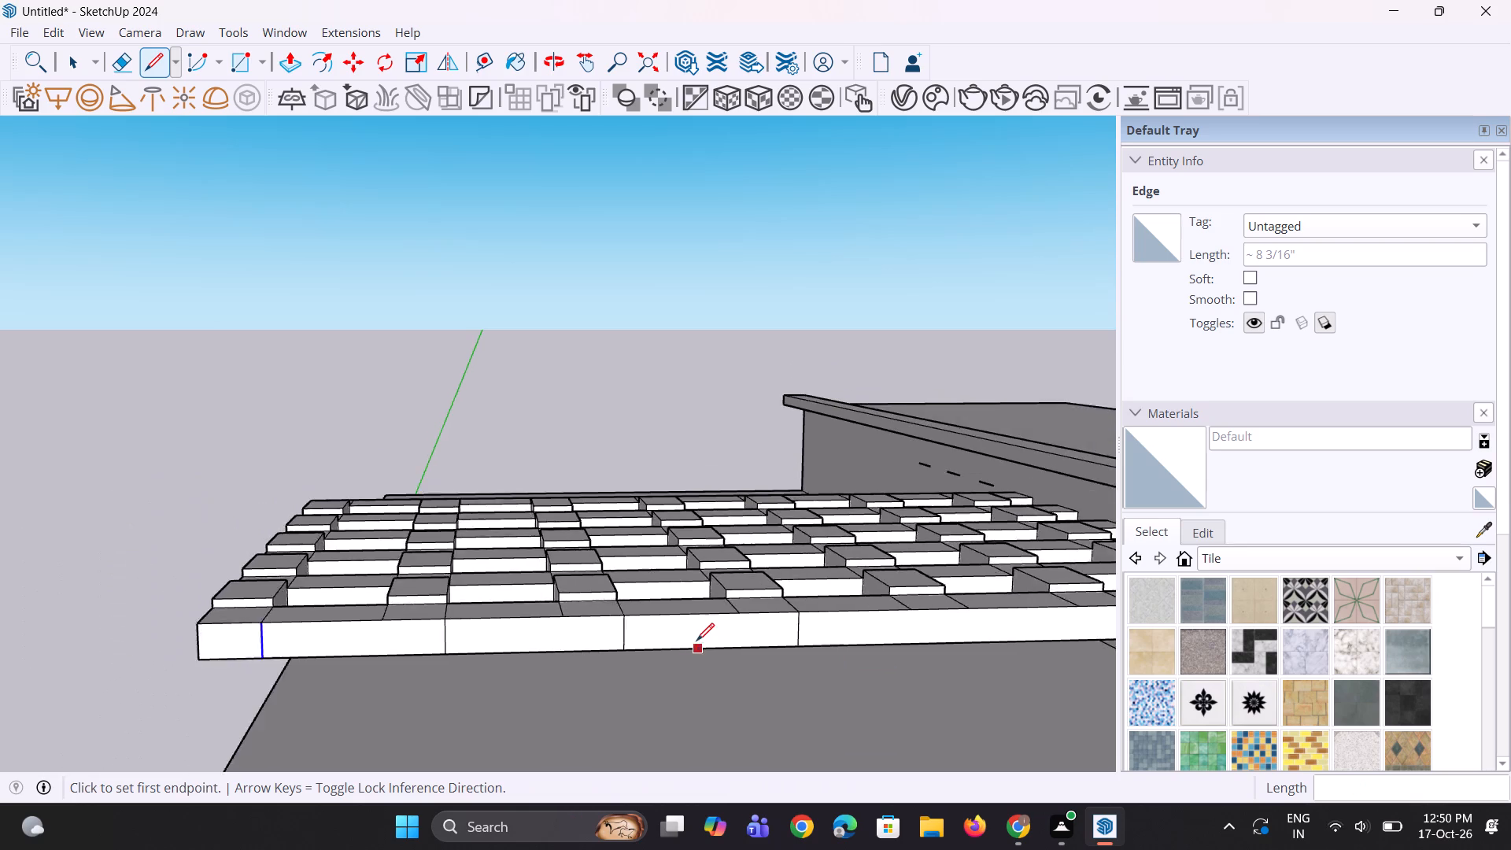
Draw full-height vertical lines on the front slat's outer face at the fifth, sixth and seventh cross strips' edges nearer the taller bay.
scroll(696, 641, down, 4)
scroll(887, 657, up, 7)
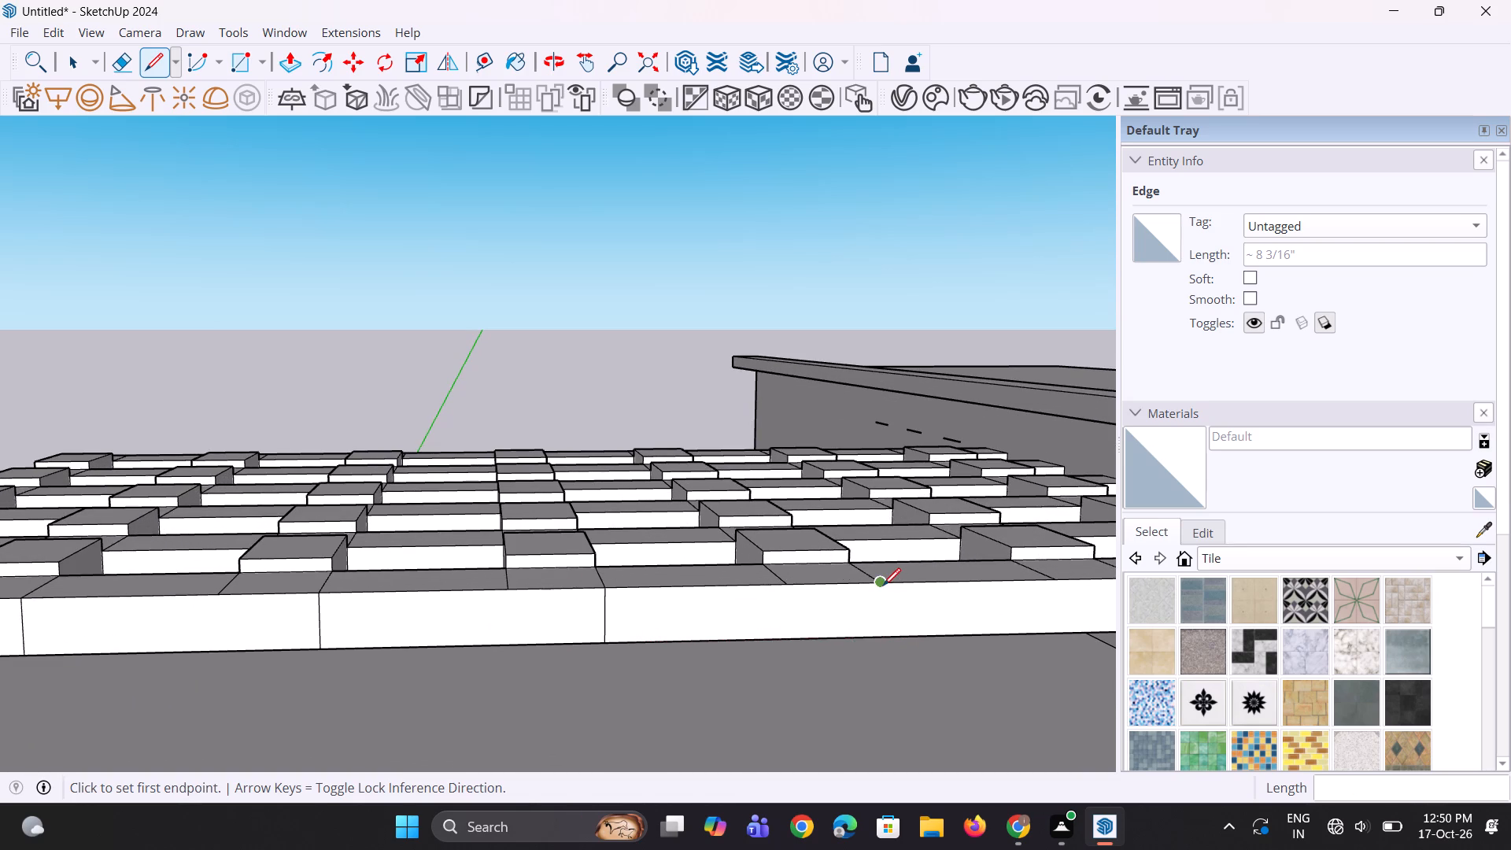
click(883, 586)
click(875, 630)
scroll(788, 637, down, 5)
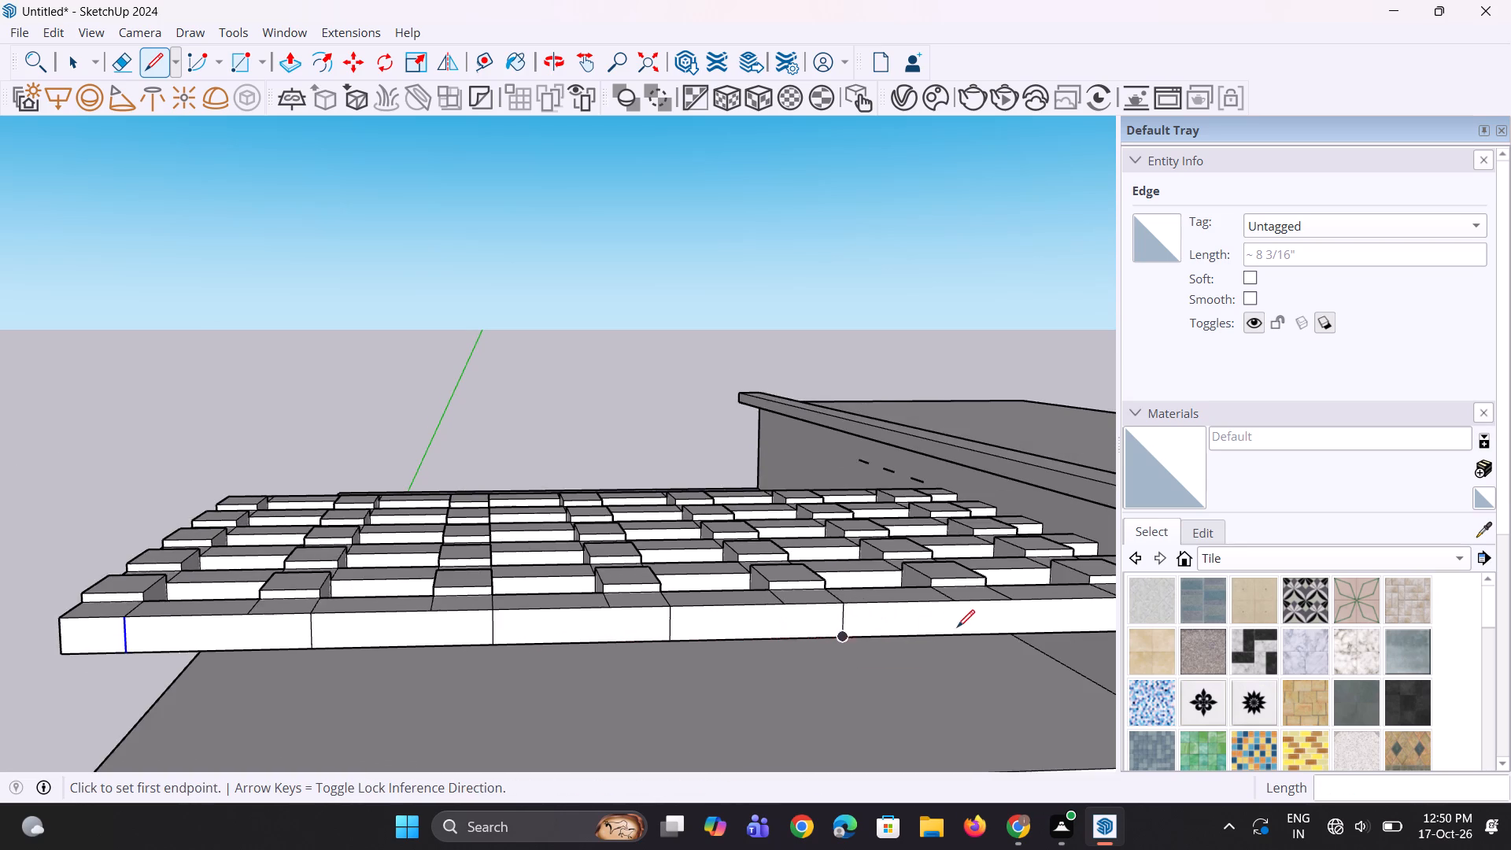
scroll(970, 624, up, 3)
click(1029, 593)
click(1023, 636)
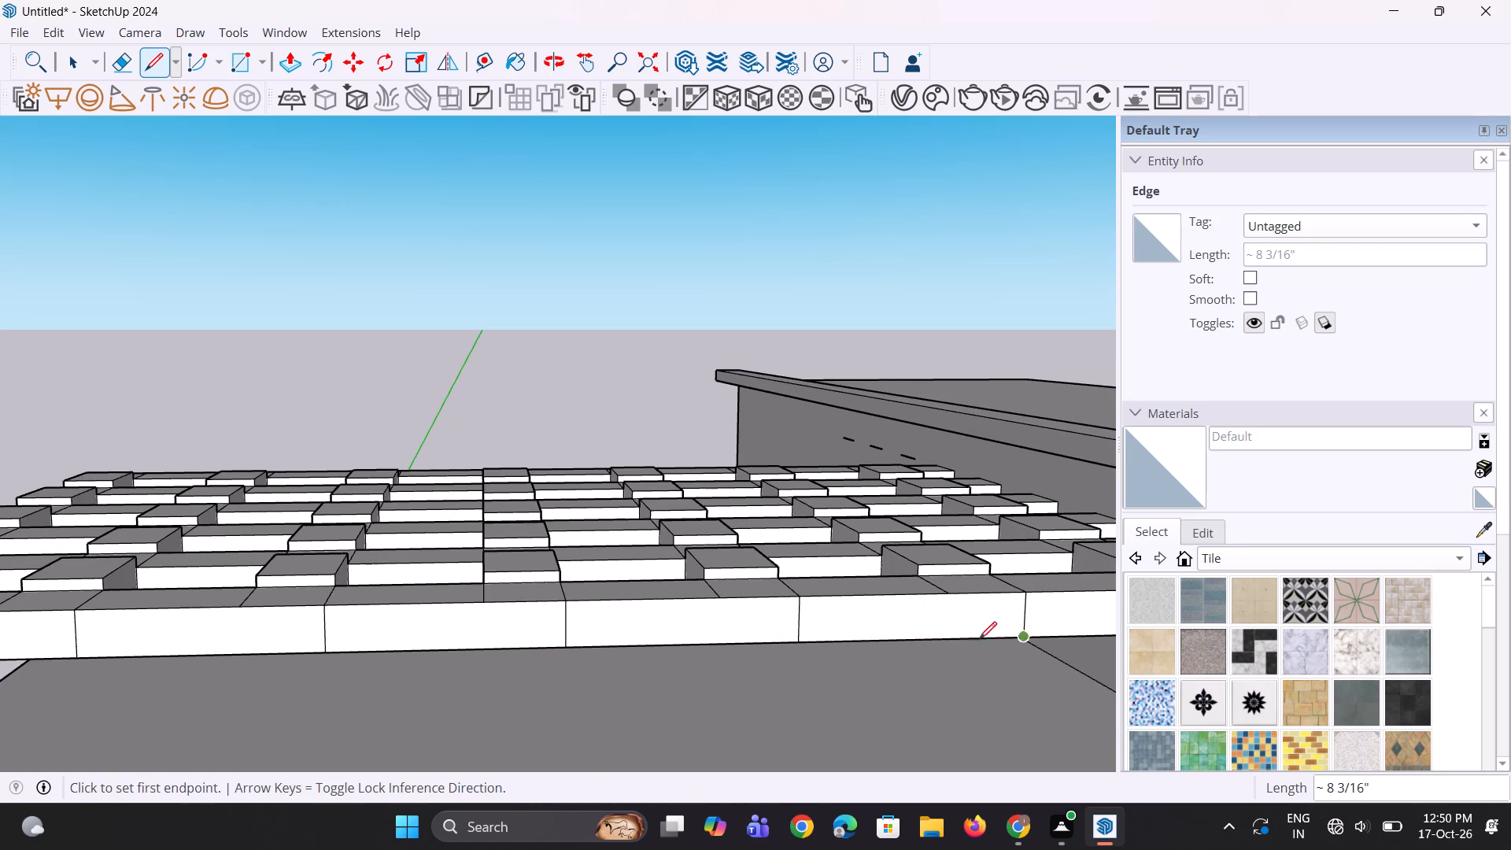
scroll(869, 647, down, 9)
middle_drag(984, 644, 957, 636)
scroll(979, 638, up, 2)
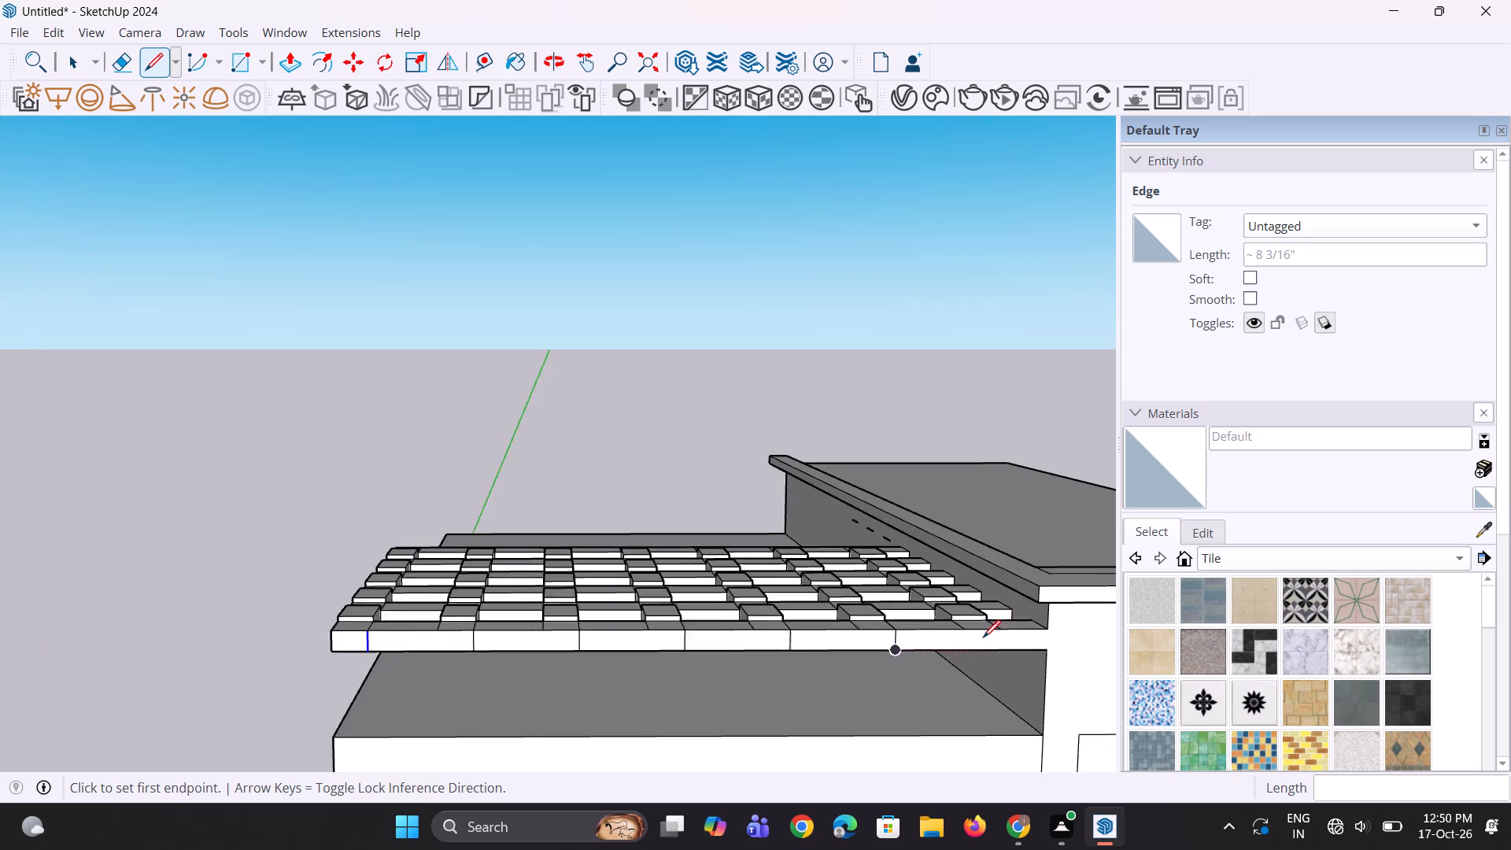
scroll(983, 637, up, 5)
click(1007, 625)
click(1007, 658)
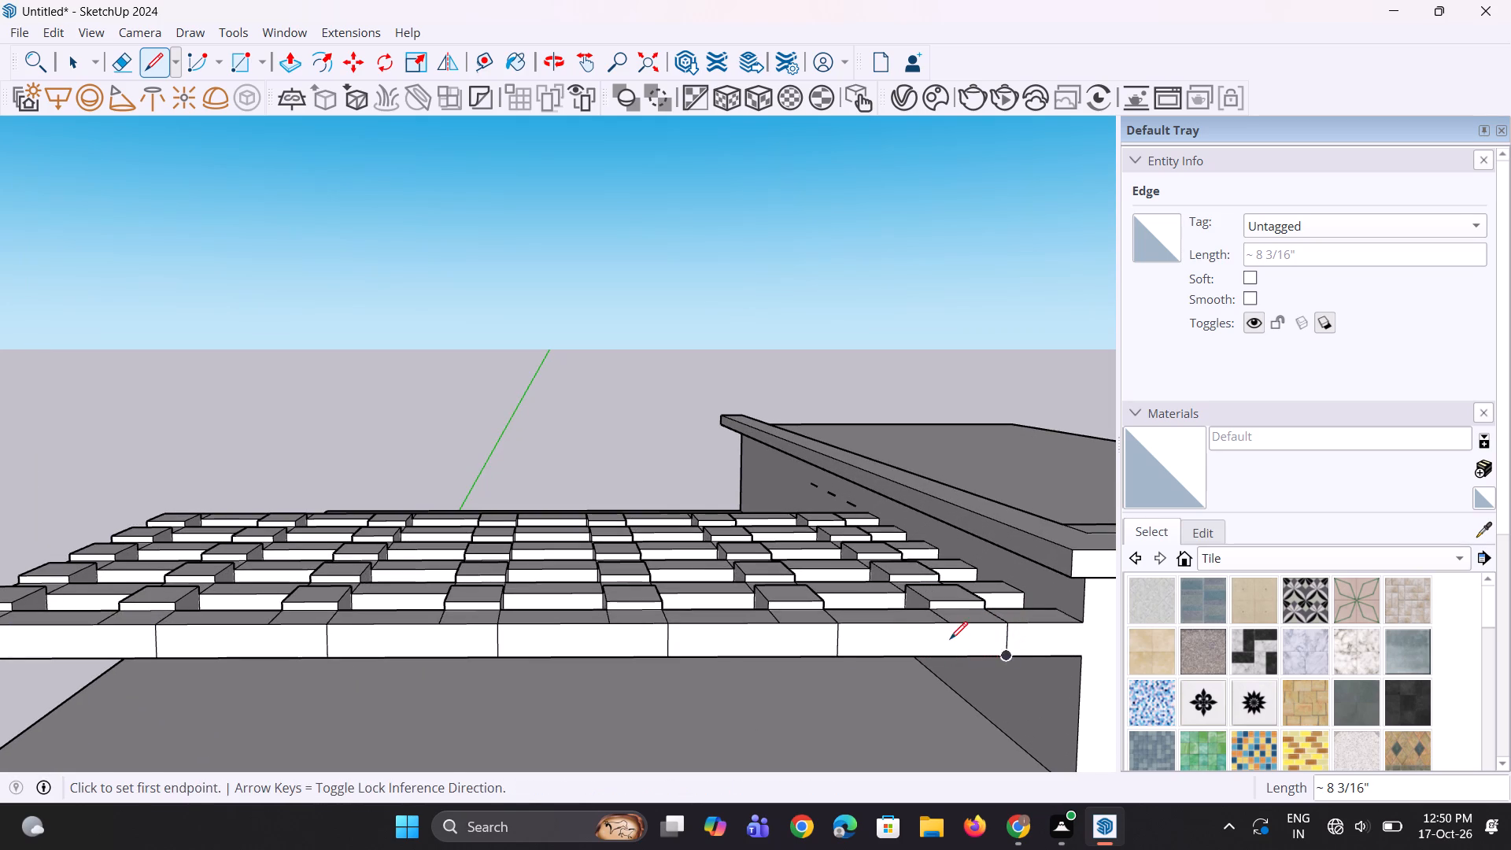
Draw vertical lines about 8 3/16" long on the front slat's outer face at the seventh to fourth cross strips' edges farther from the taller bay.
key(space)
key(l)
click(949, 626)
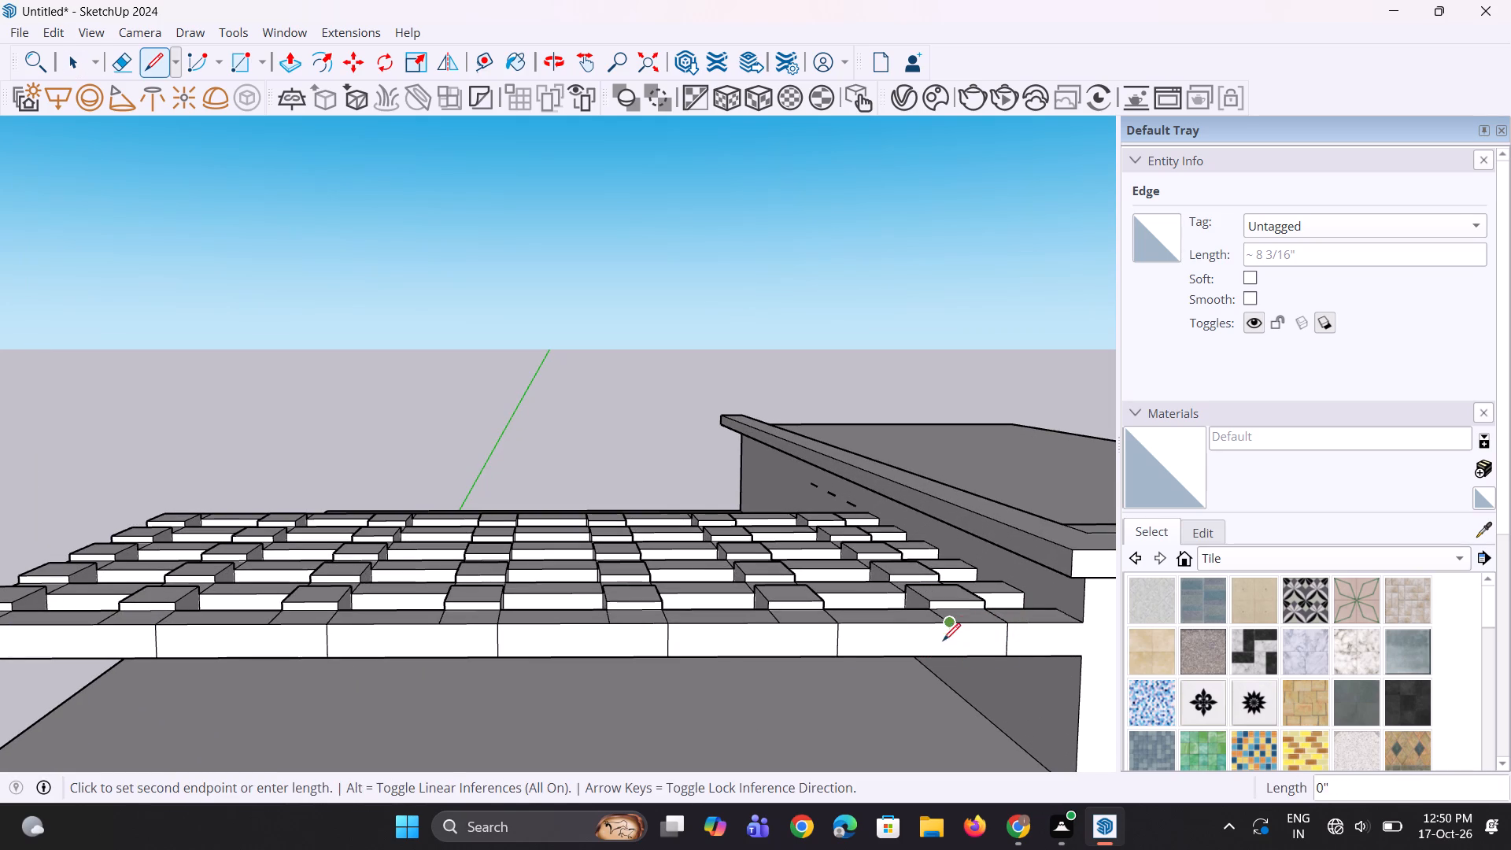
click(943, 660)
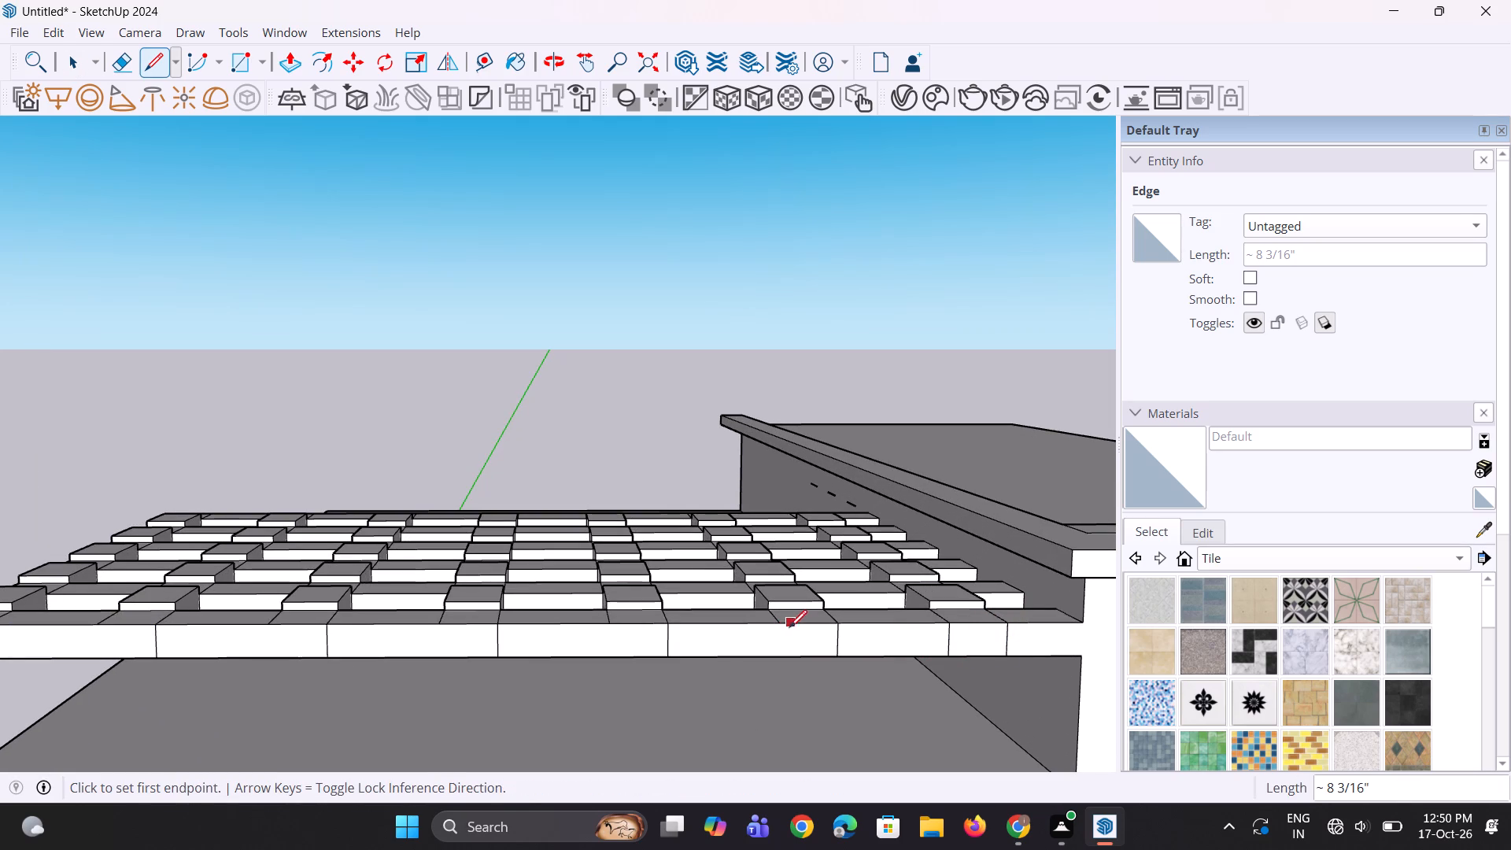
click(785, 626)
click(784, 653)
click(618, 626)
click(615, 653)
click(446, 620)
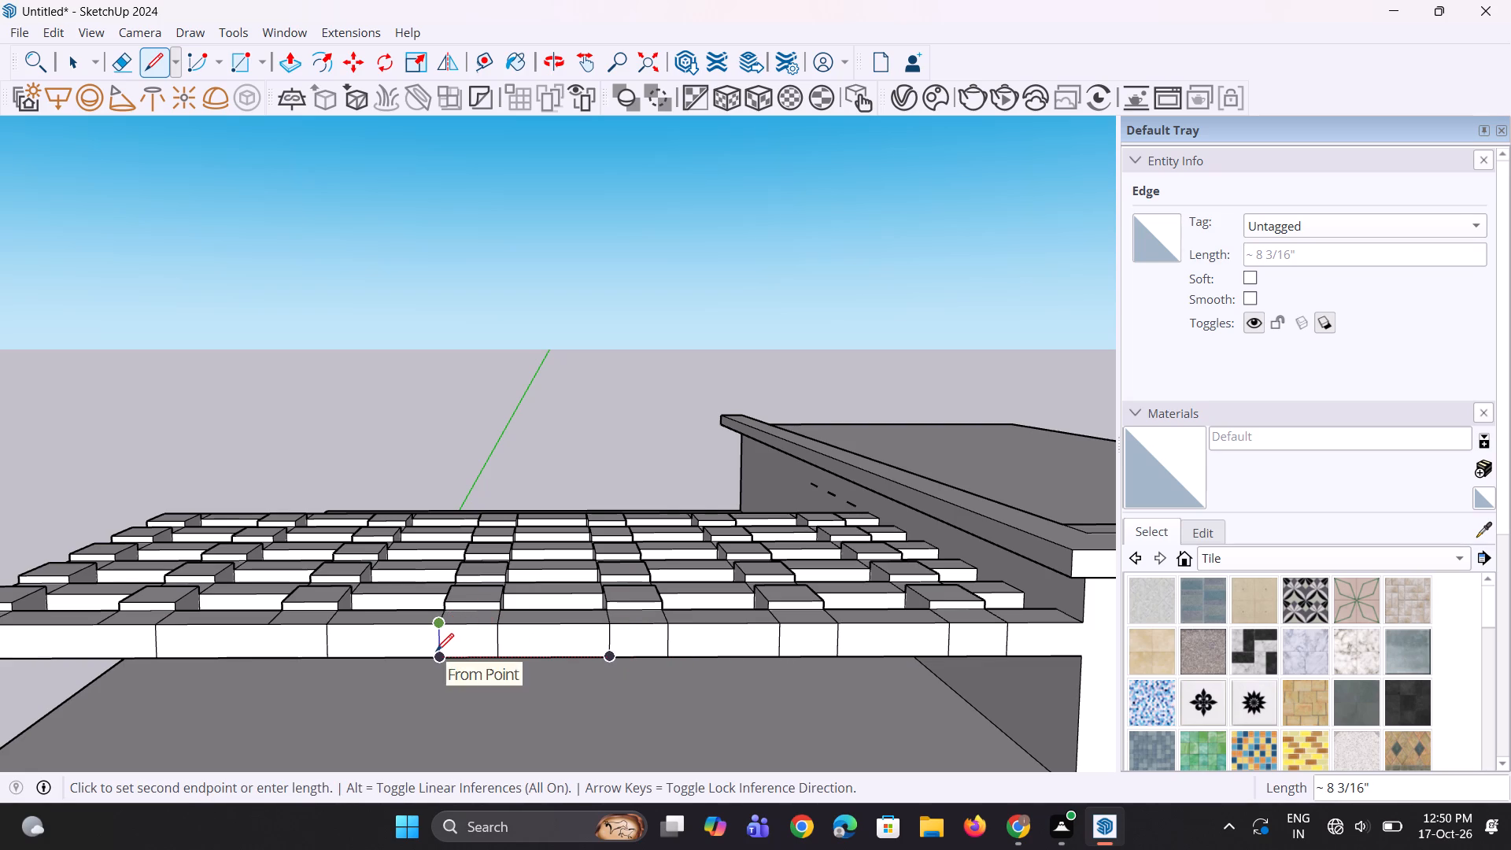
click(436, 651)
Draw full-height vertical lines on the front slat's outer face at the third and second cross strips' edges farther from the taller bay.
scroll(306, 647, up, 2)
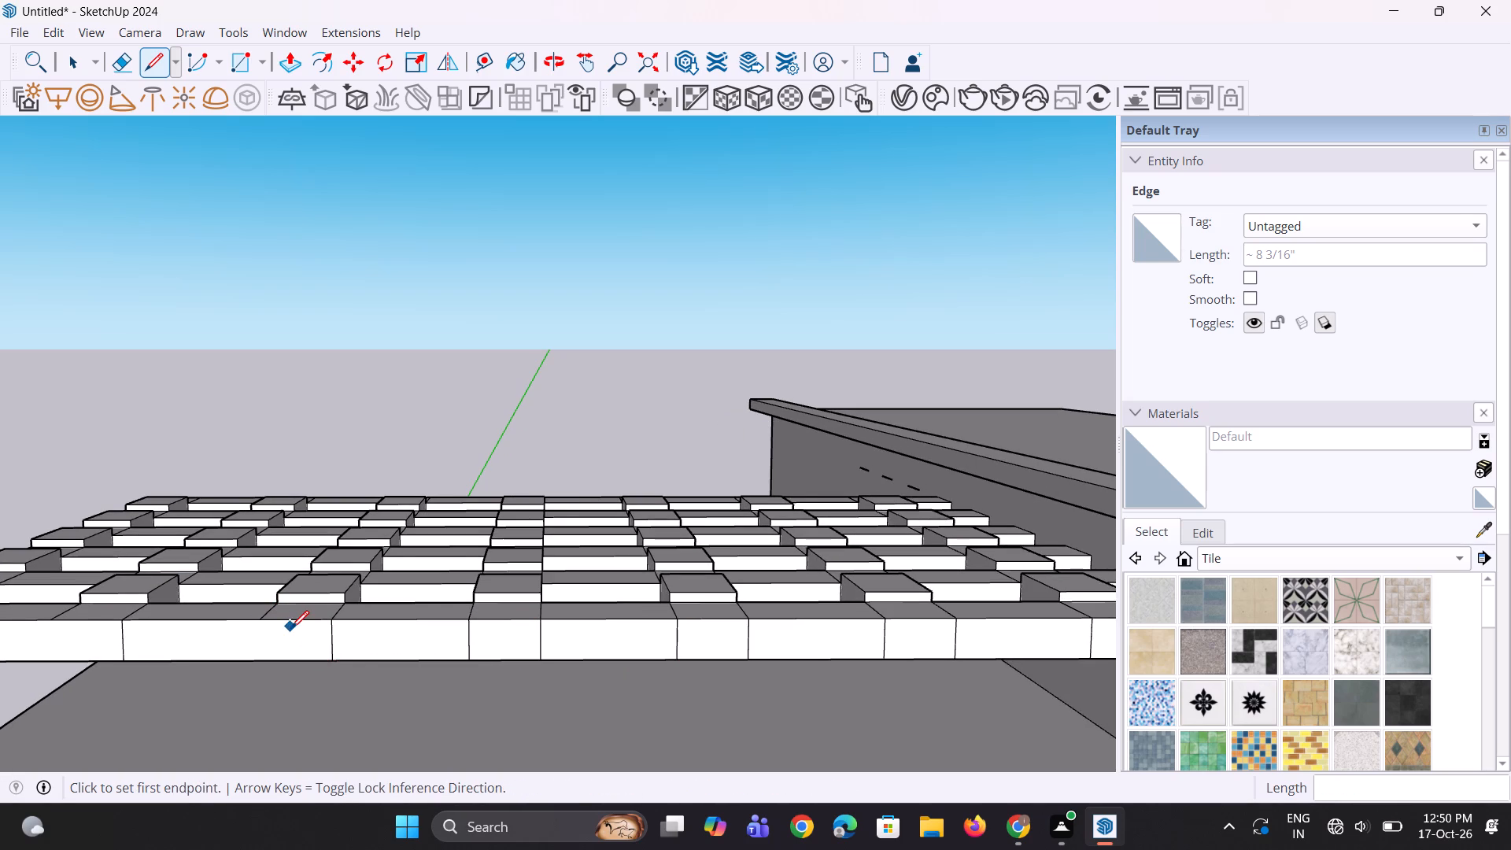
scroll(331, 630, up, 2)
scroll(257, 622, up, 1)
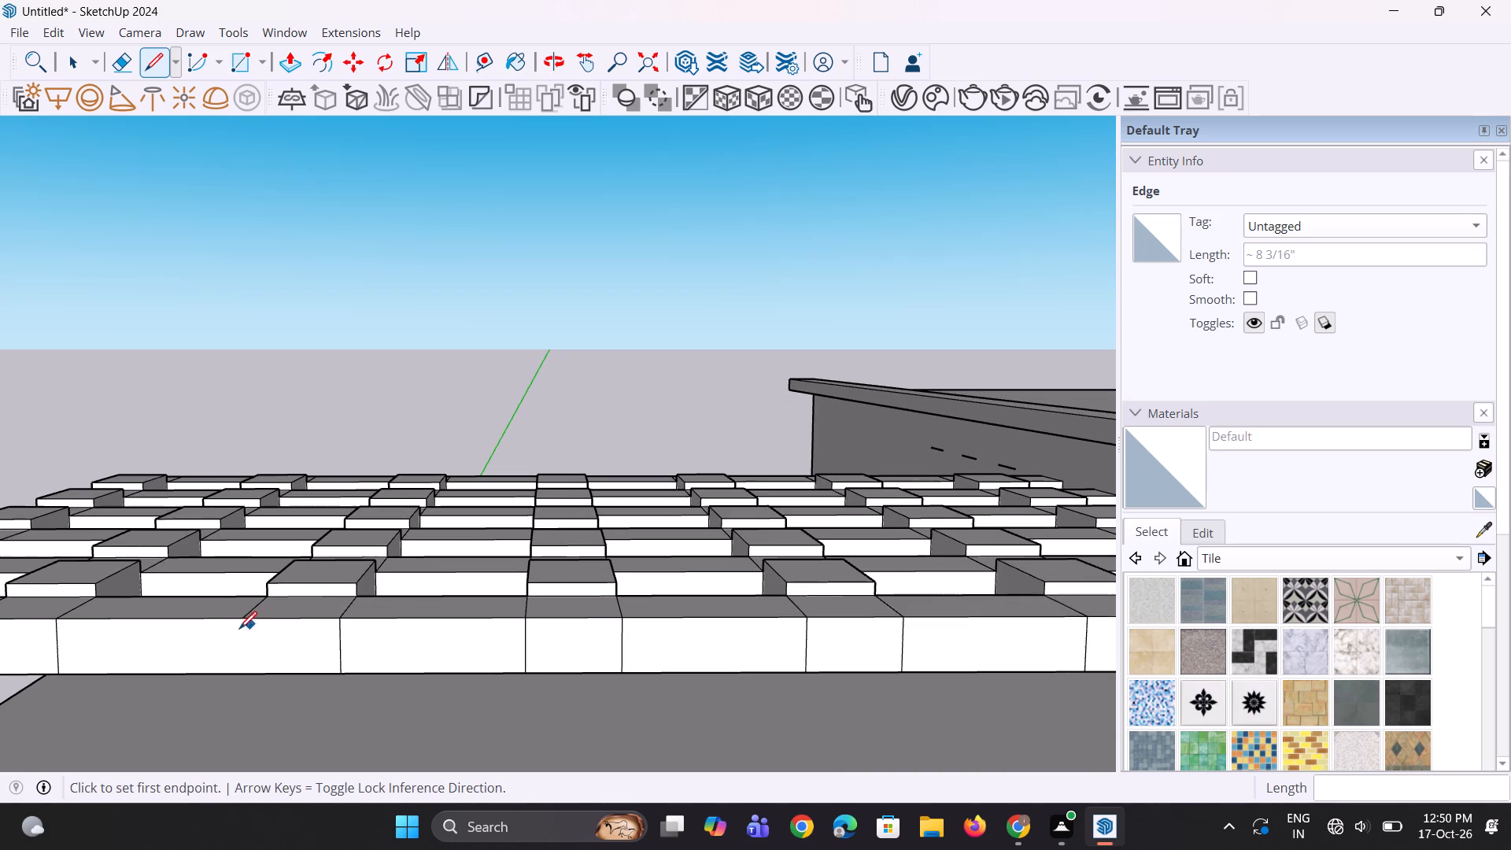
click(246, 623)
click(238, 675)
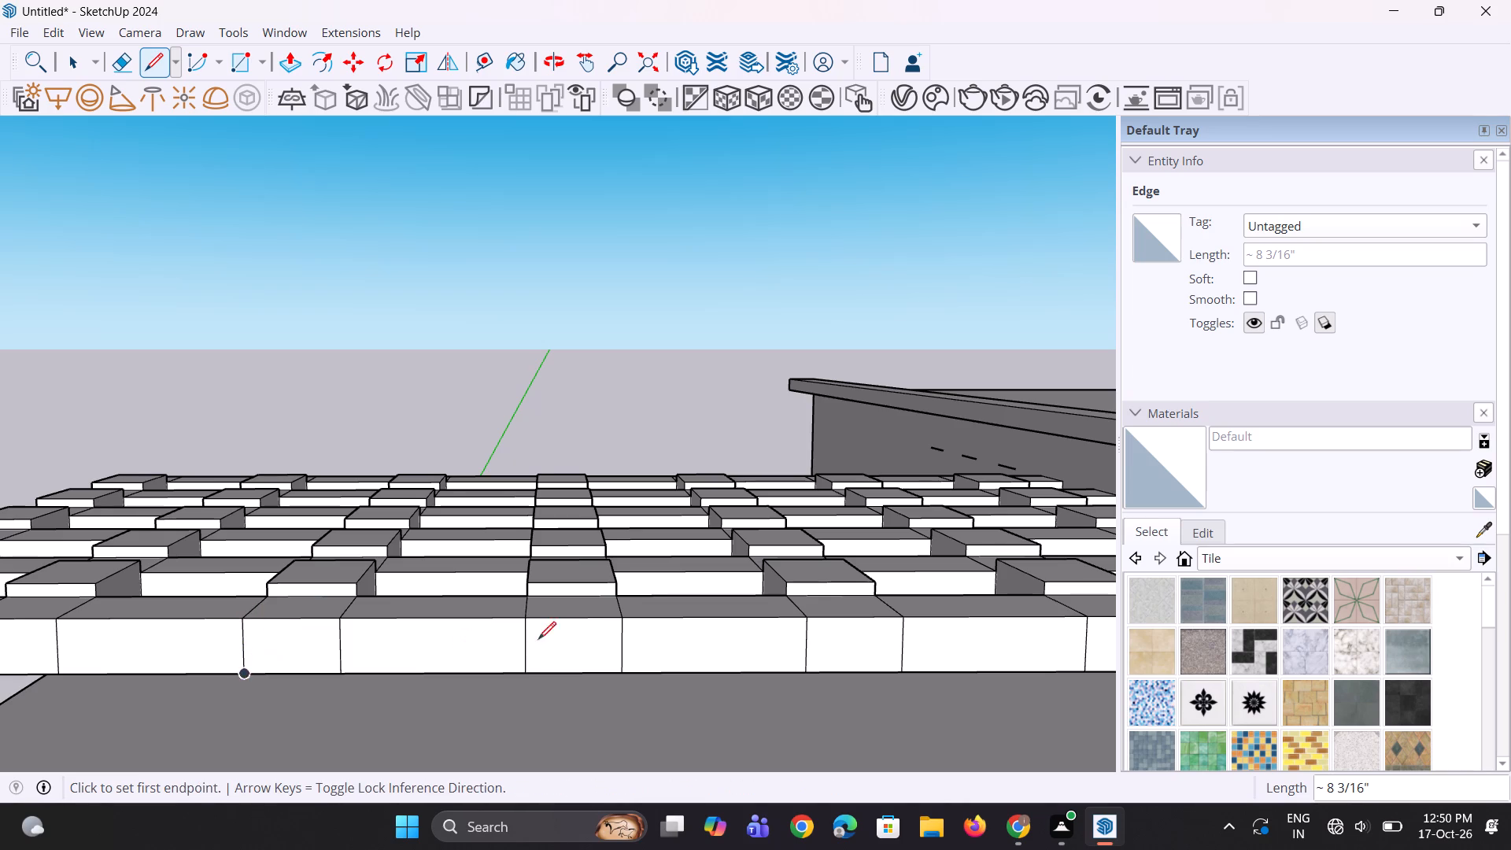
scroll(619, 626, down, 9)
scroll(328, 639, up, 7)
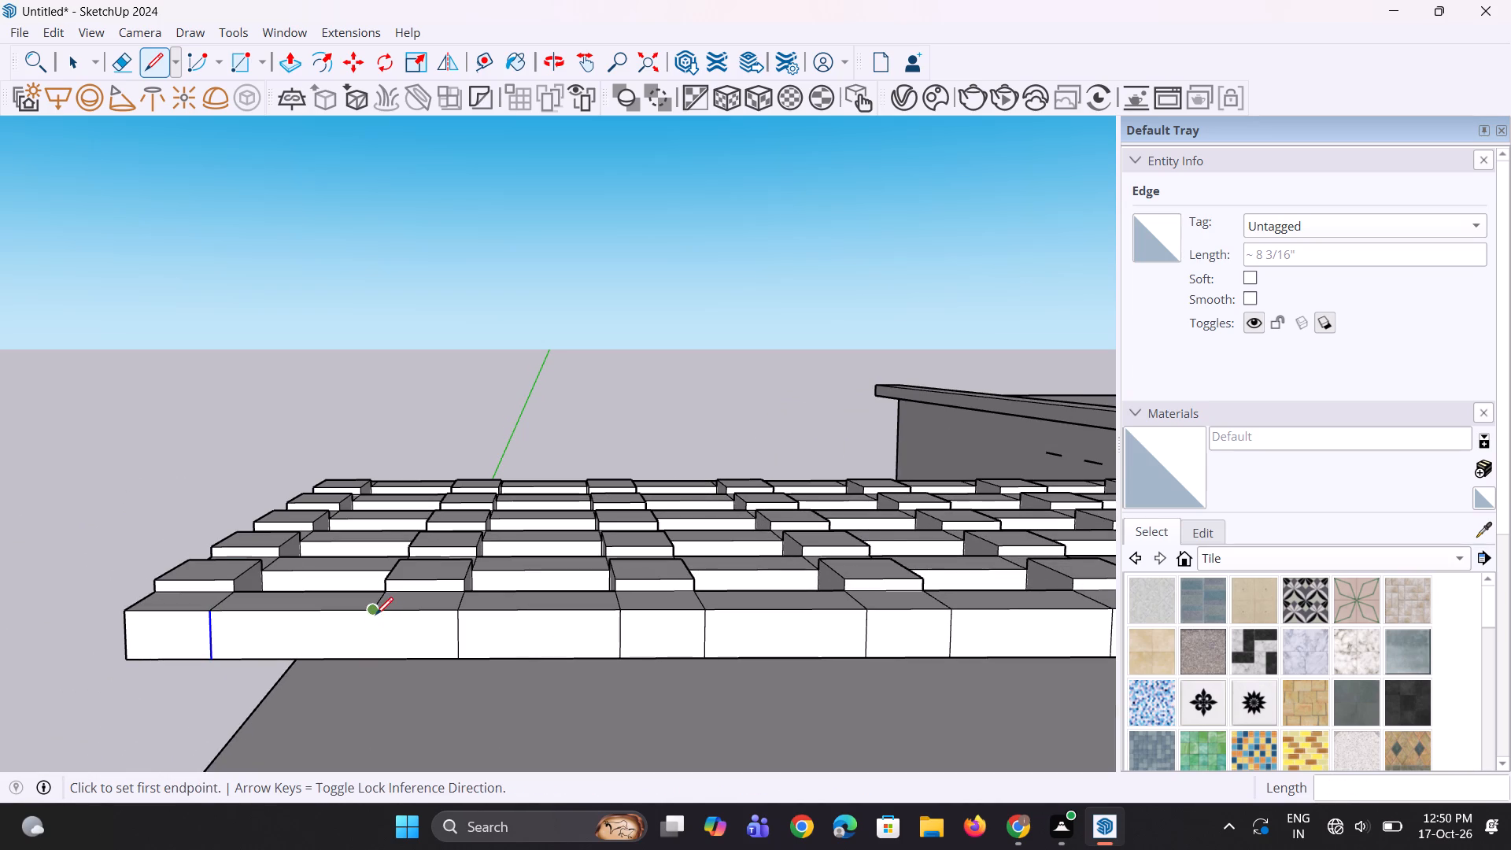
click(375, 615)
click(371, 660)
Pull the front slat's face section at the first, outermost cross strip outward about 6 9/16" with Push/Pull.
scroll(254, 647, down, 3)
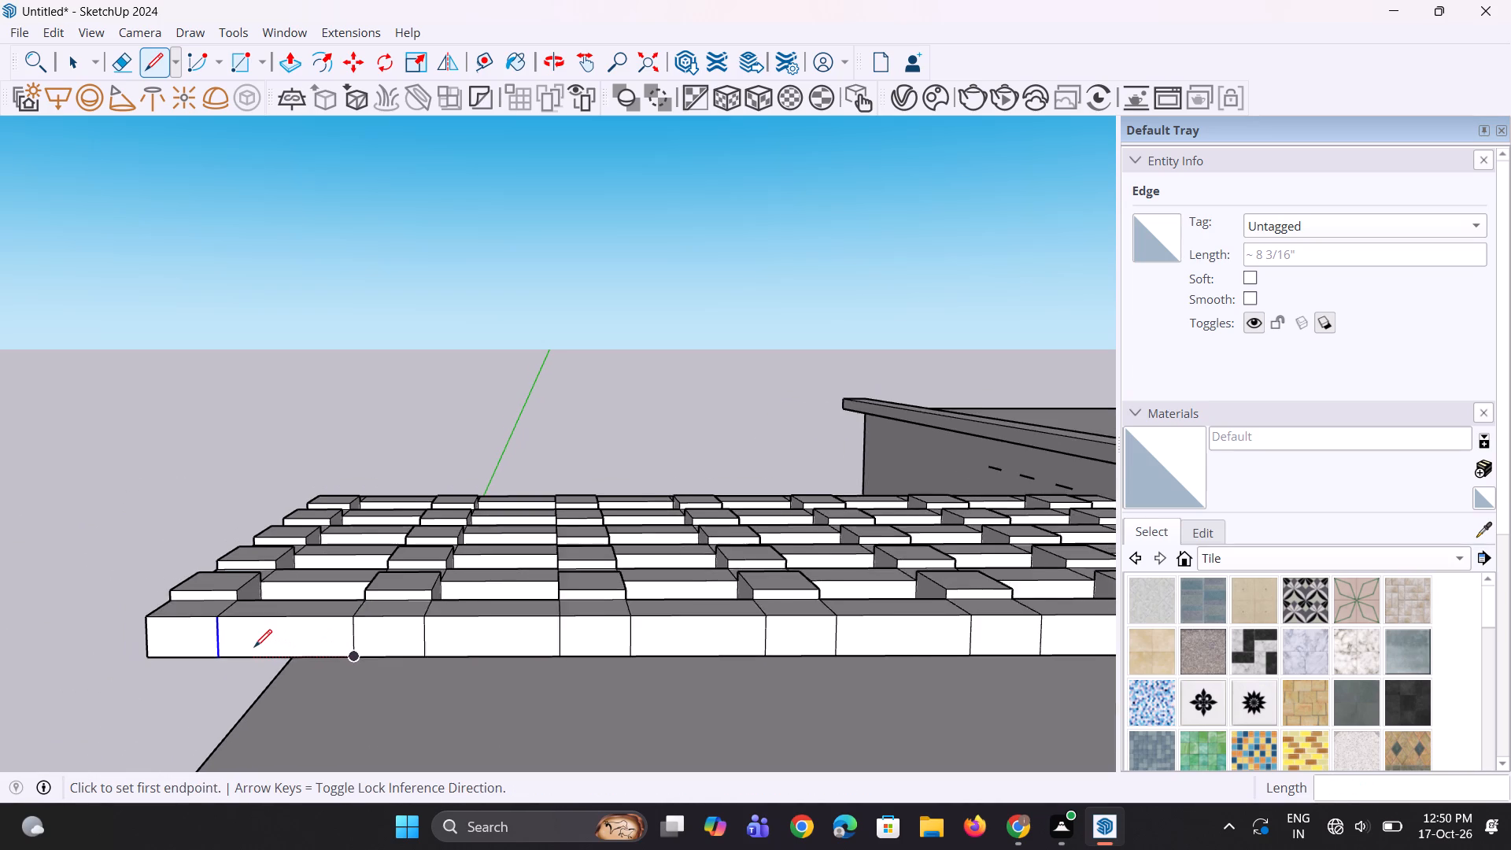
key(p)
click(209, 637)
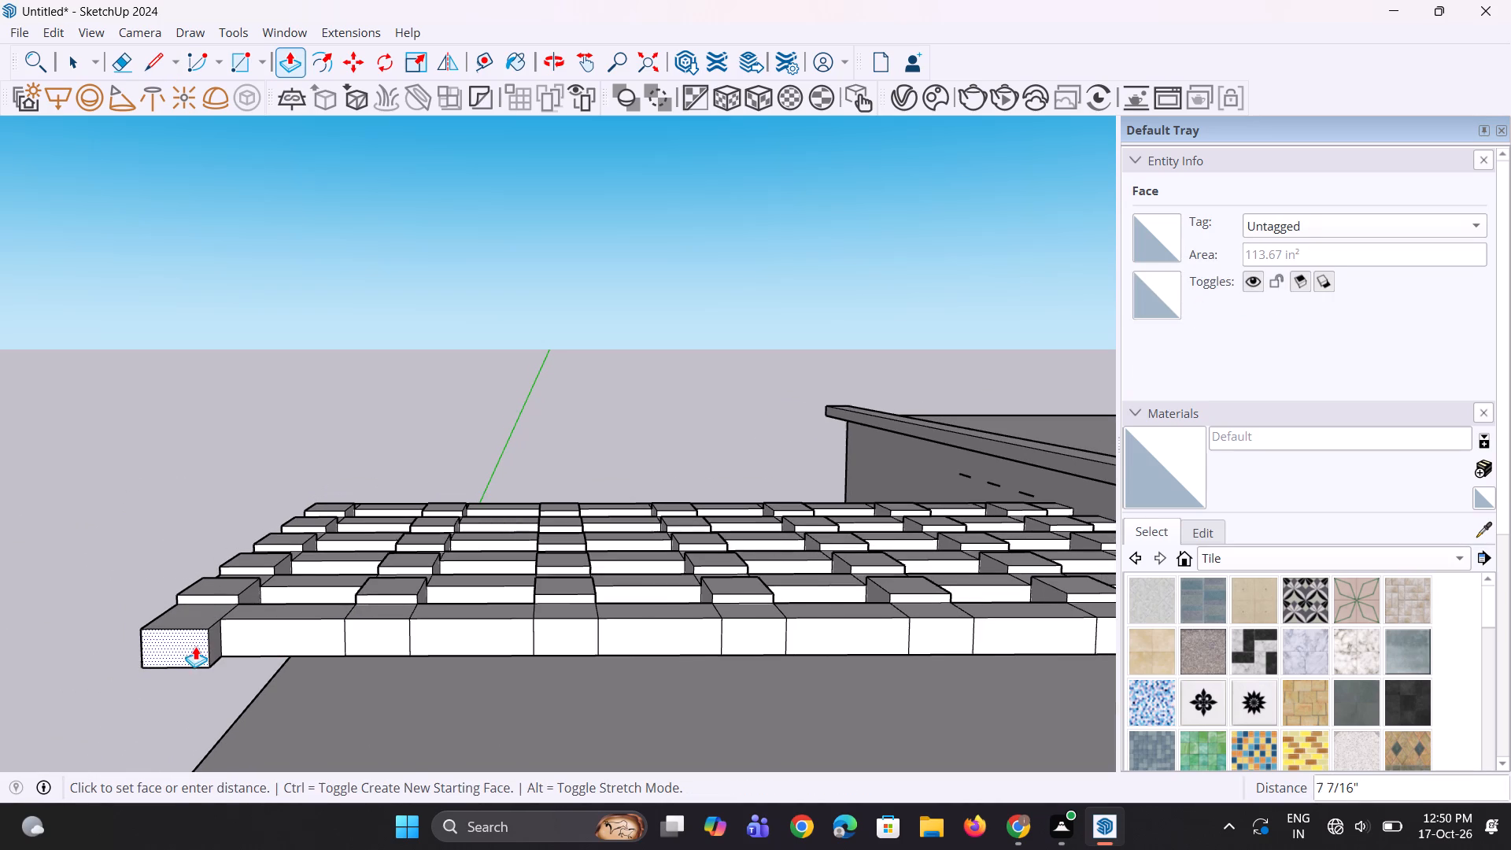
click(198, 645)
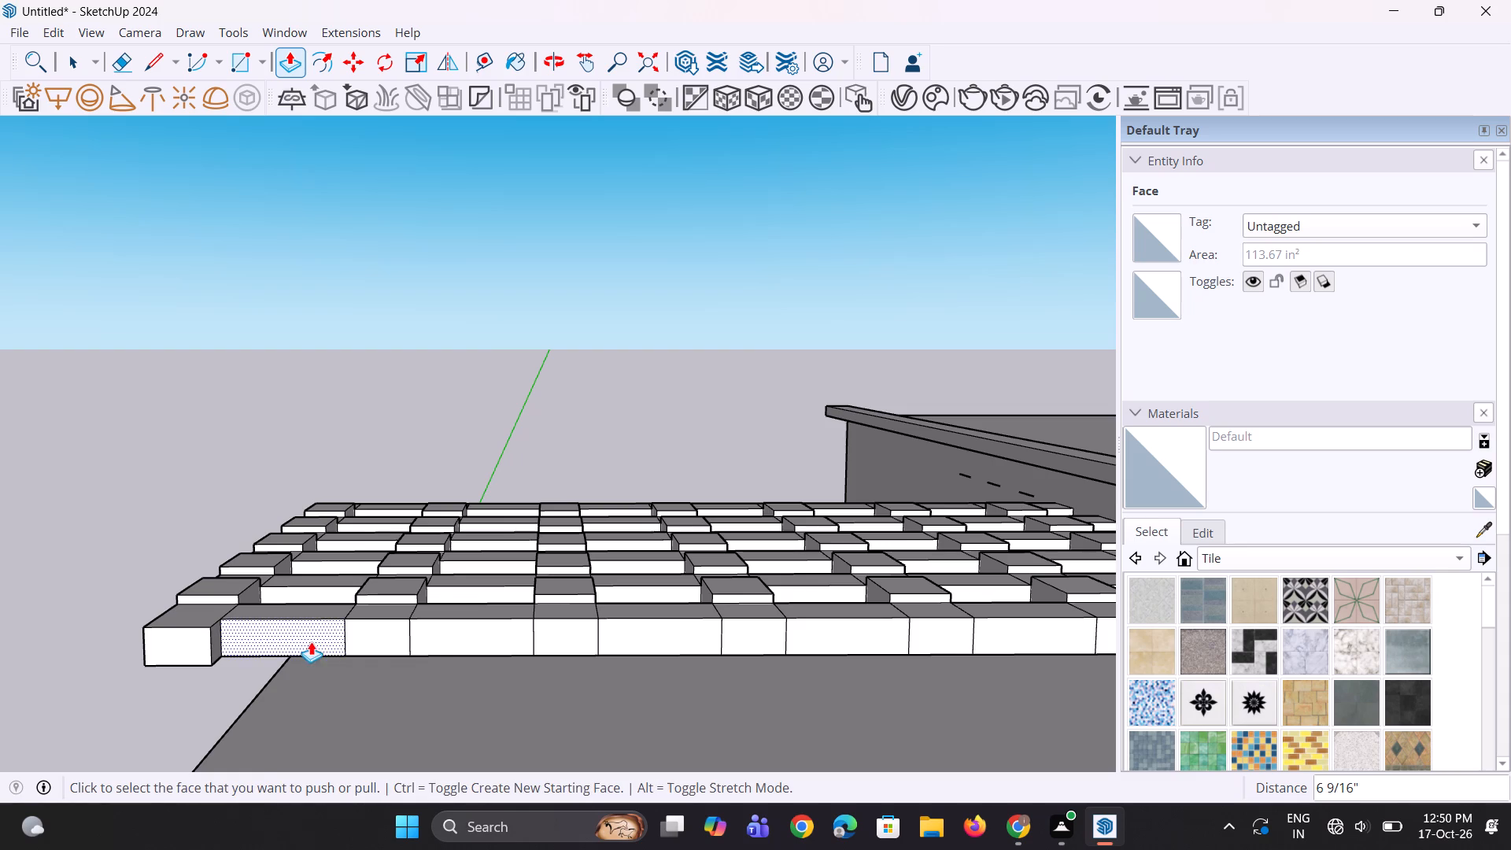
Repeat the same outward pull on the front slat's face sections at the second through seventh cross strips.
double_click(375, 646)
double_click(559, 643)
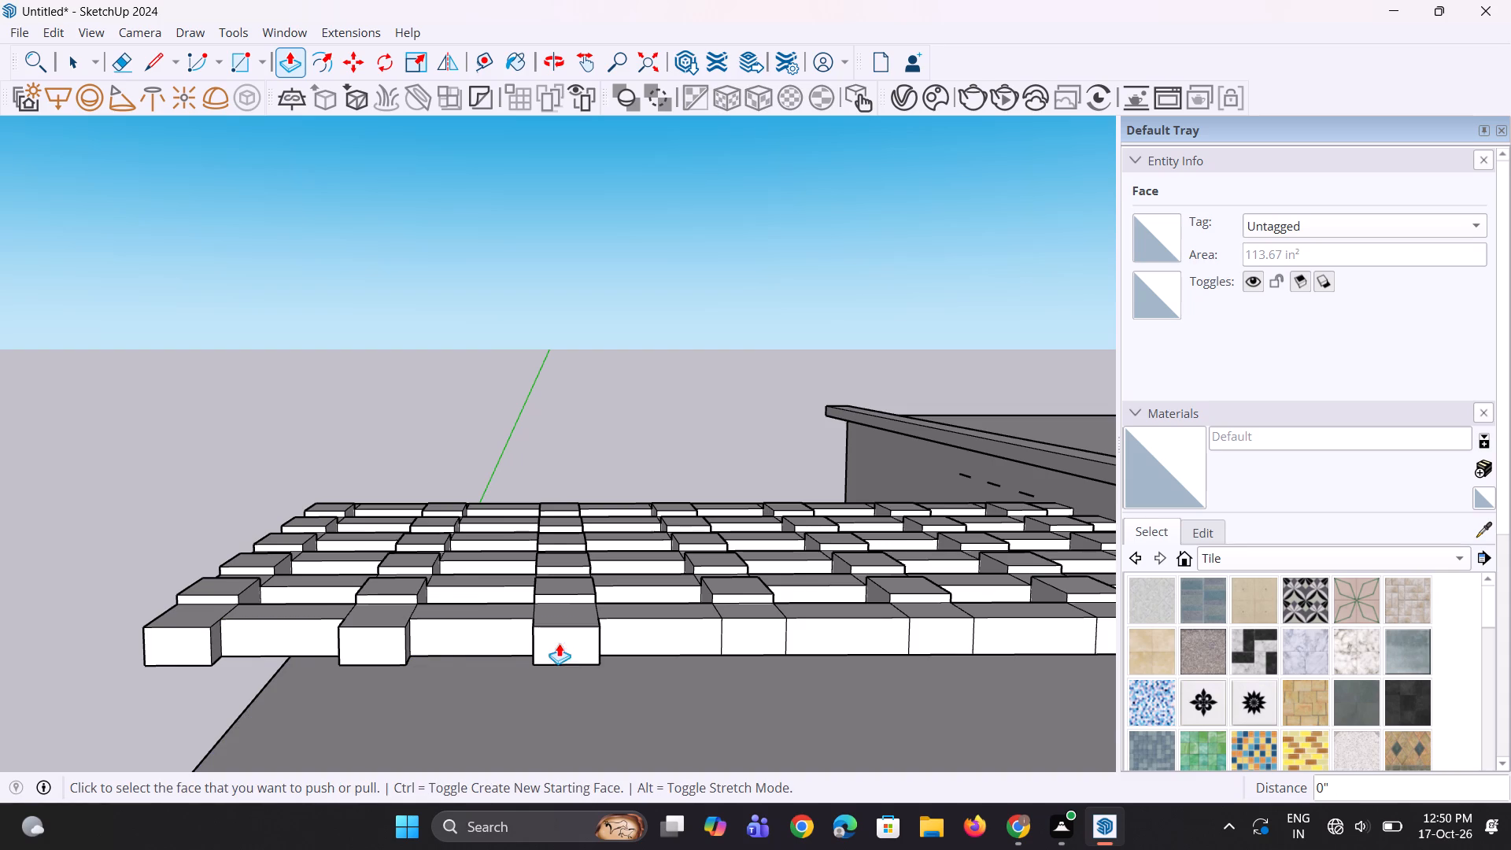
scroll(360, 647, down, 3)
scroll(717, 703, up, 2)
double_click(659, 635)
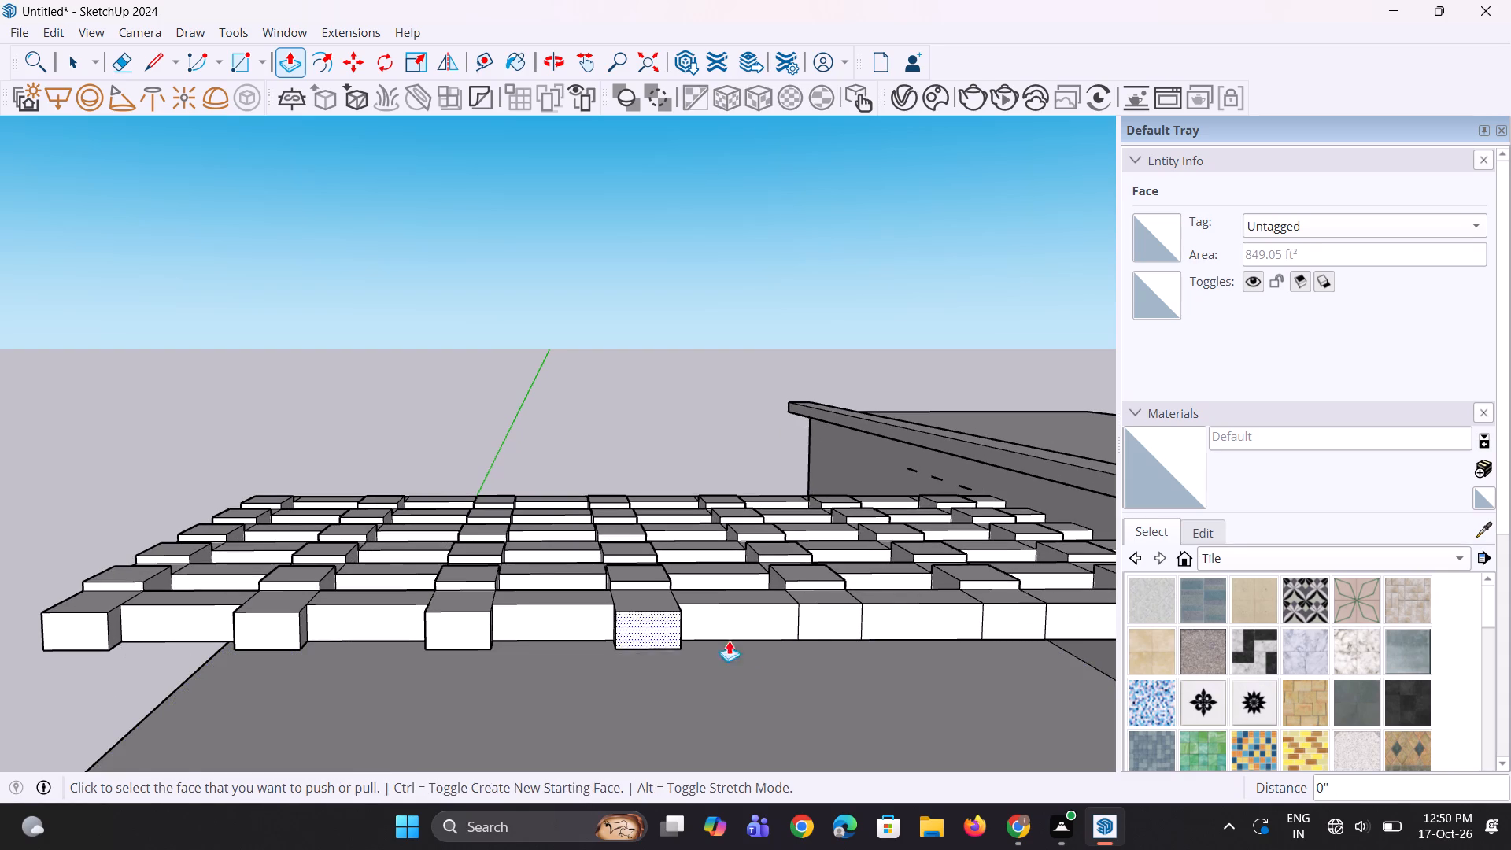
double_click(820, 637)
middle_drag(695, 634, 720, 734)
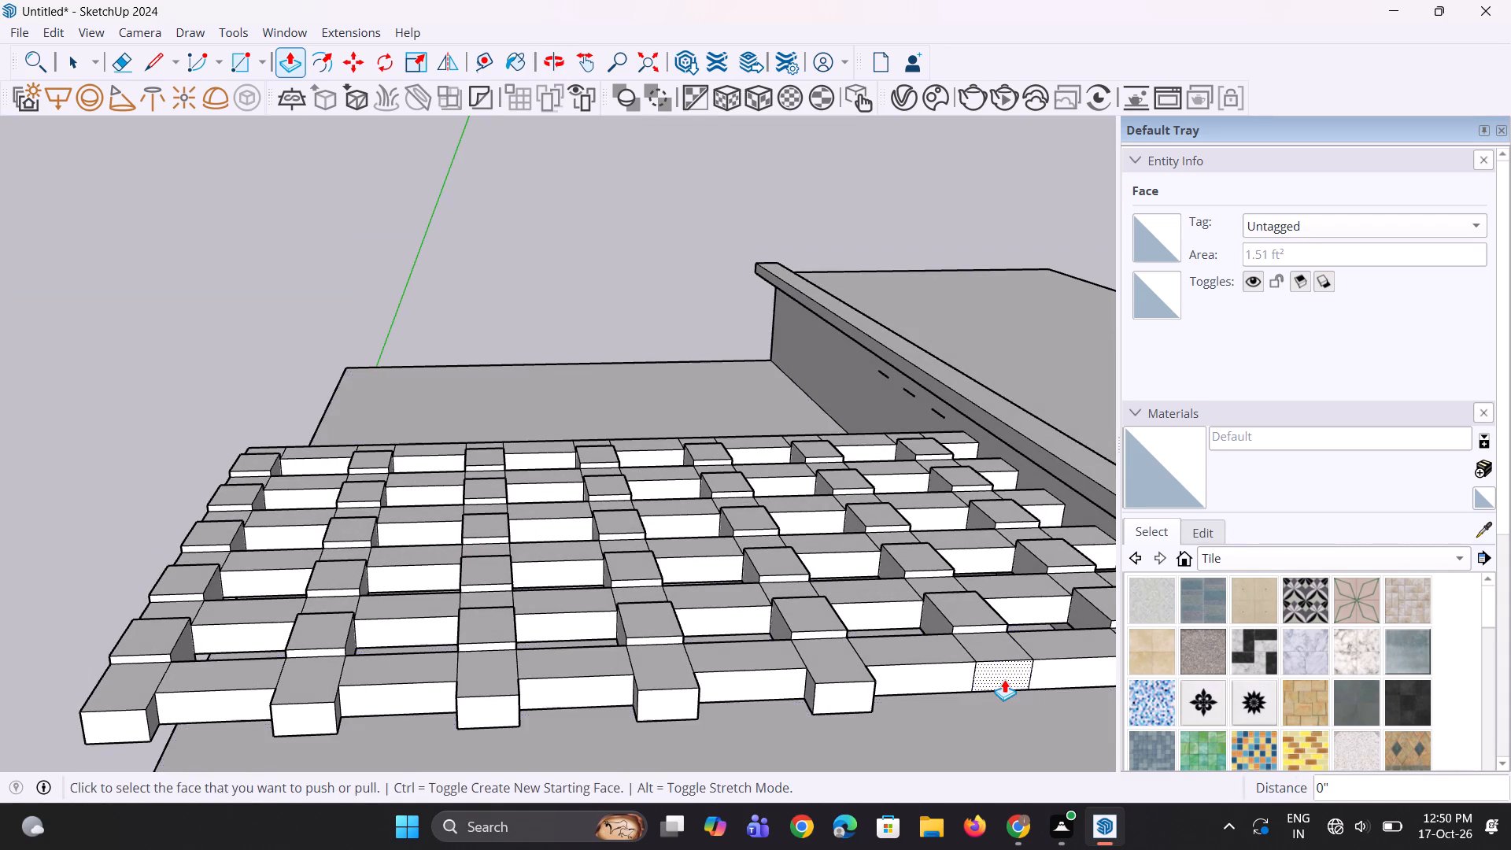
double_click(1004, 679)
scroll(697, 634, down, 7)
scroll(973, 637, up, 3)
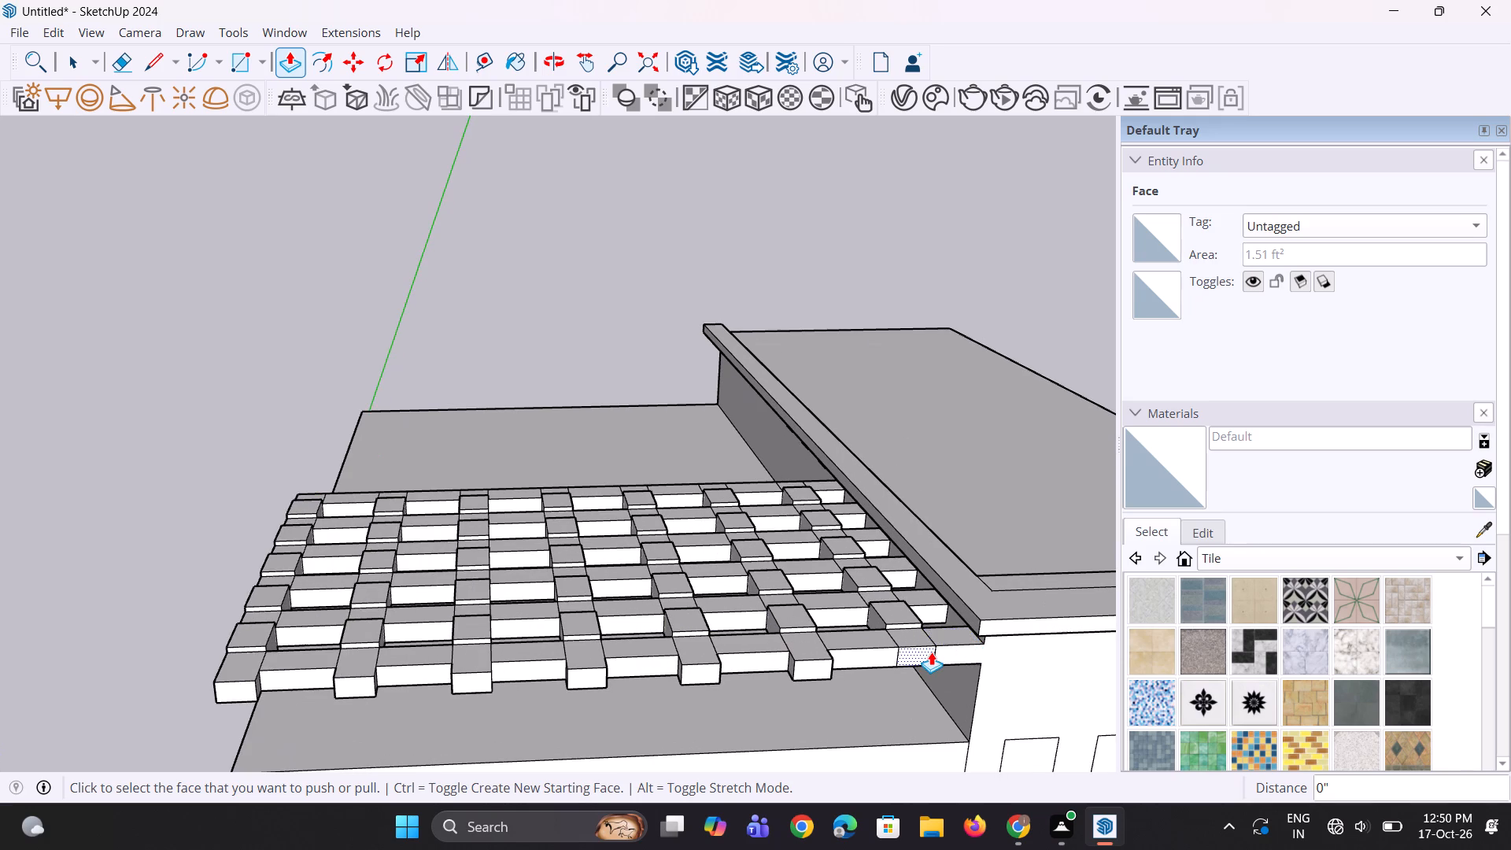
double_click(929, 652)
Erase the three short stray lines on the taller bay's side wall near the pergola's rear end.
scroll(883, 686, down, 4)
scroll(870, 670, up, 1)
middle_drag(870, 661, 837, 523)
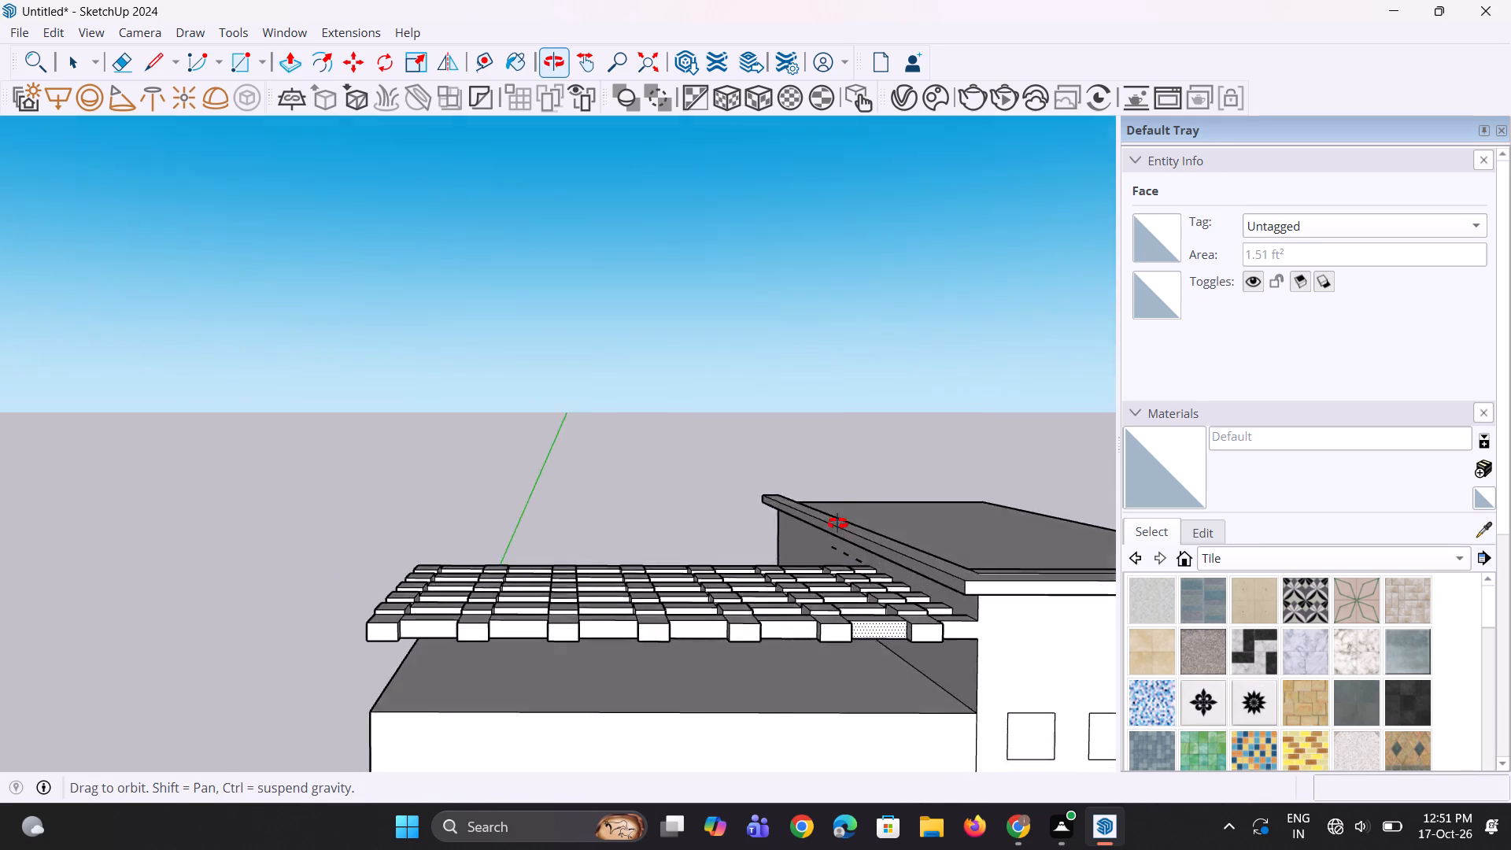
middle_drag(837, 523, 832, 610)
scroll(818, 615, down, 5)
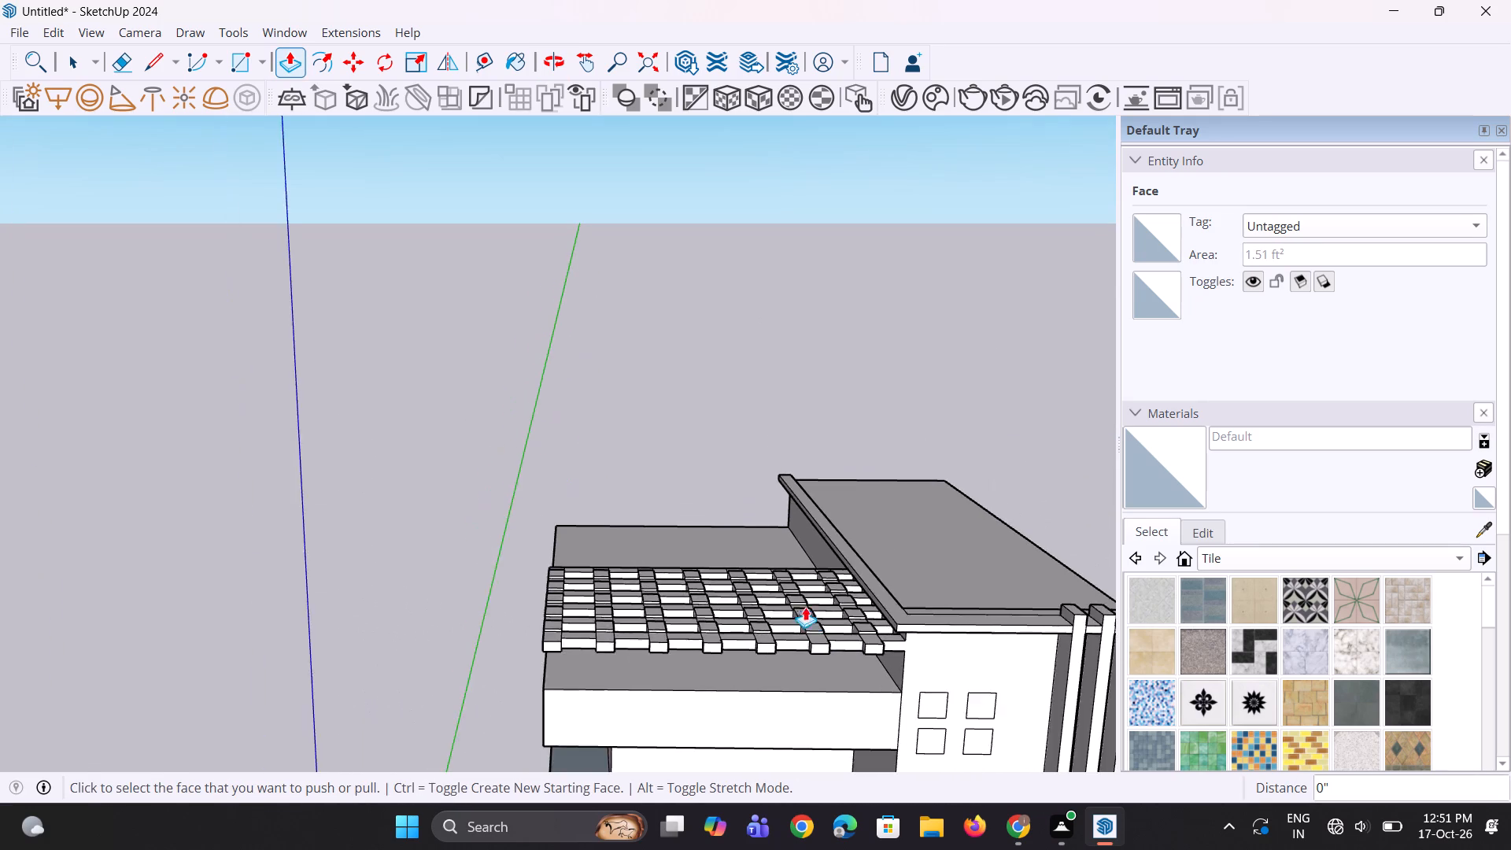
scroll(775, 597, down, 4)
middle_drag(626, 607, 1166, 608)
middle_drag(342, 610, 818, 606)
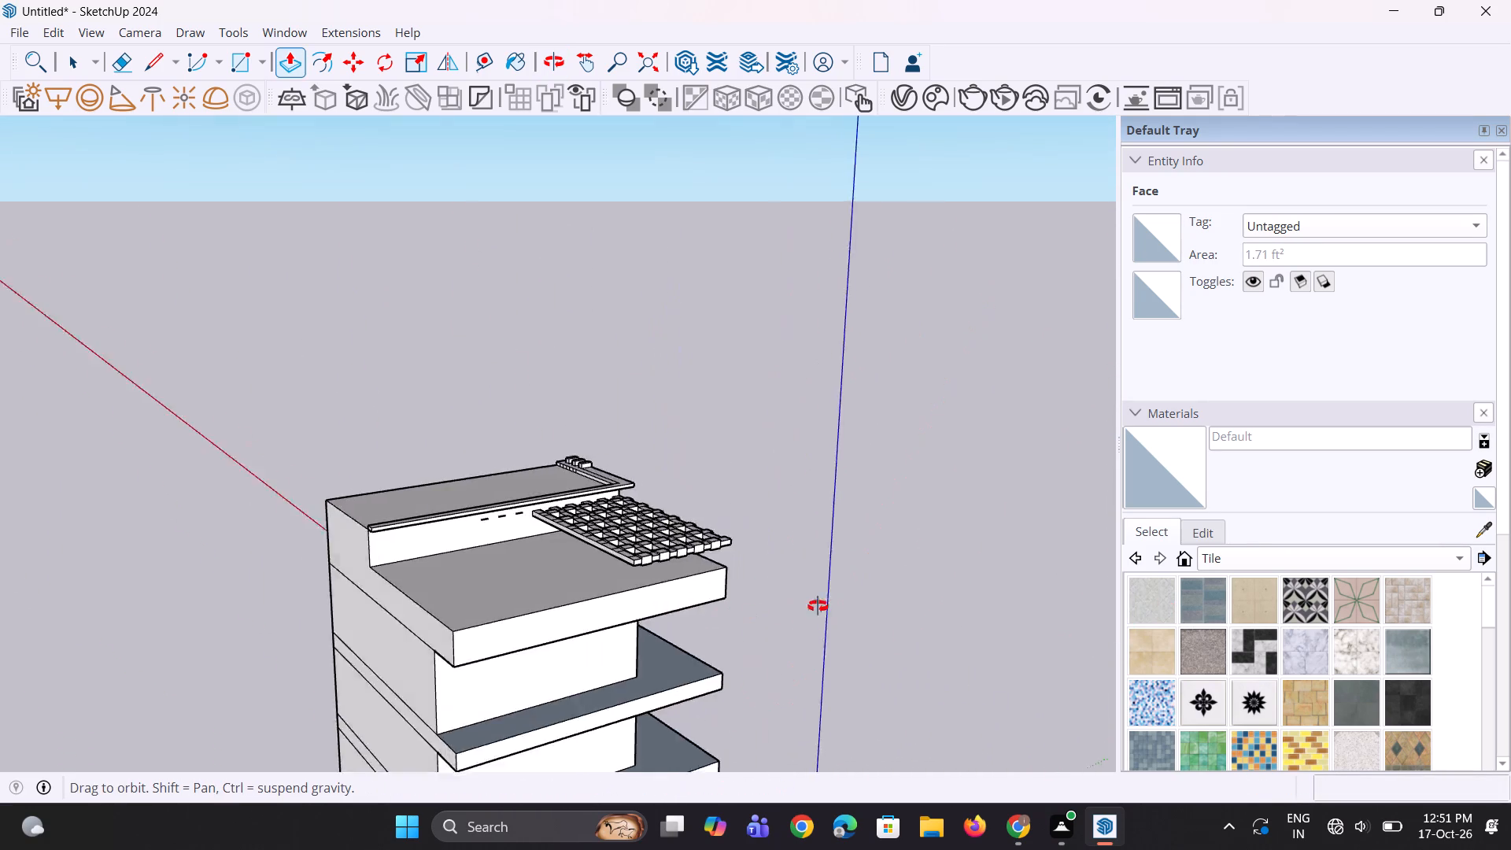
middle_drag(818, 606, 632, 594)
scroll(530, 521, up, 13)
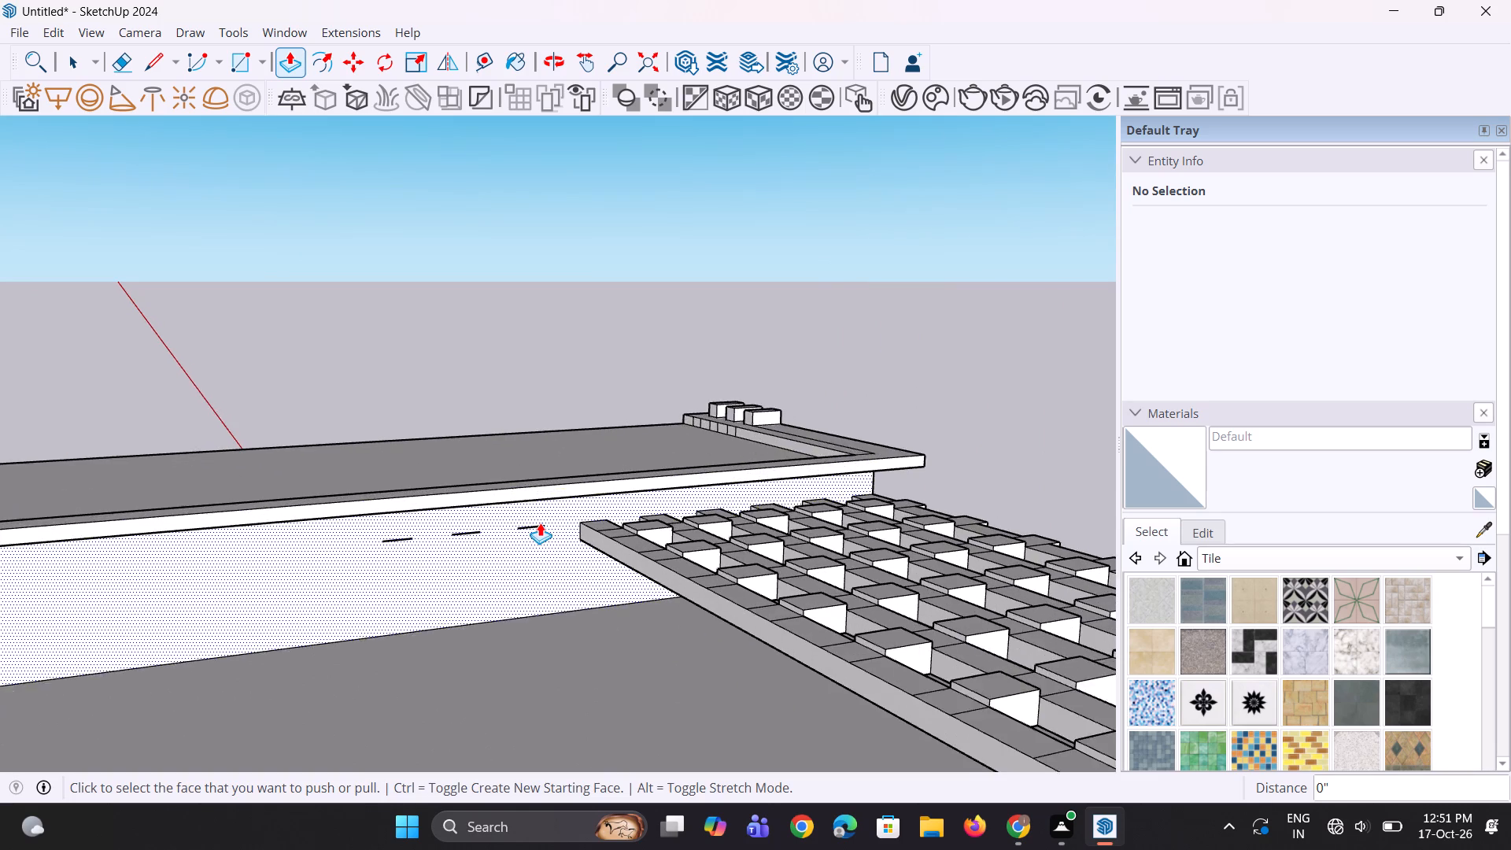
scroll(540, 523, up, 3)
key(e)
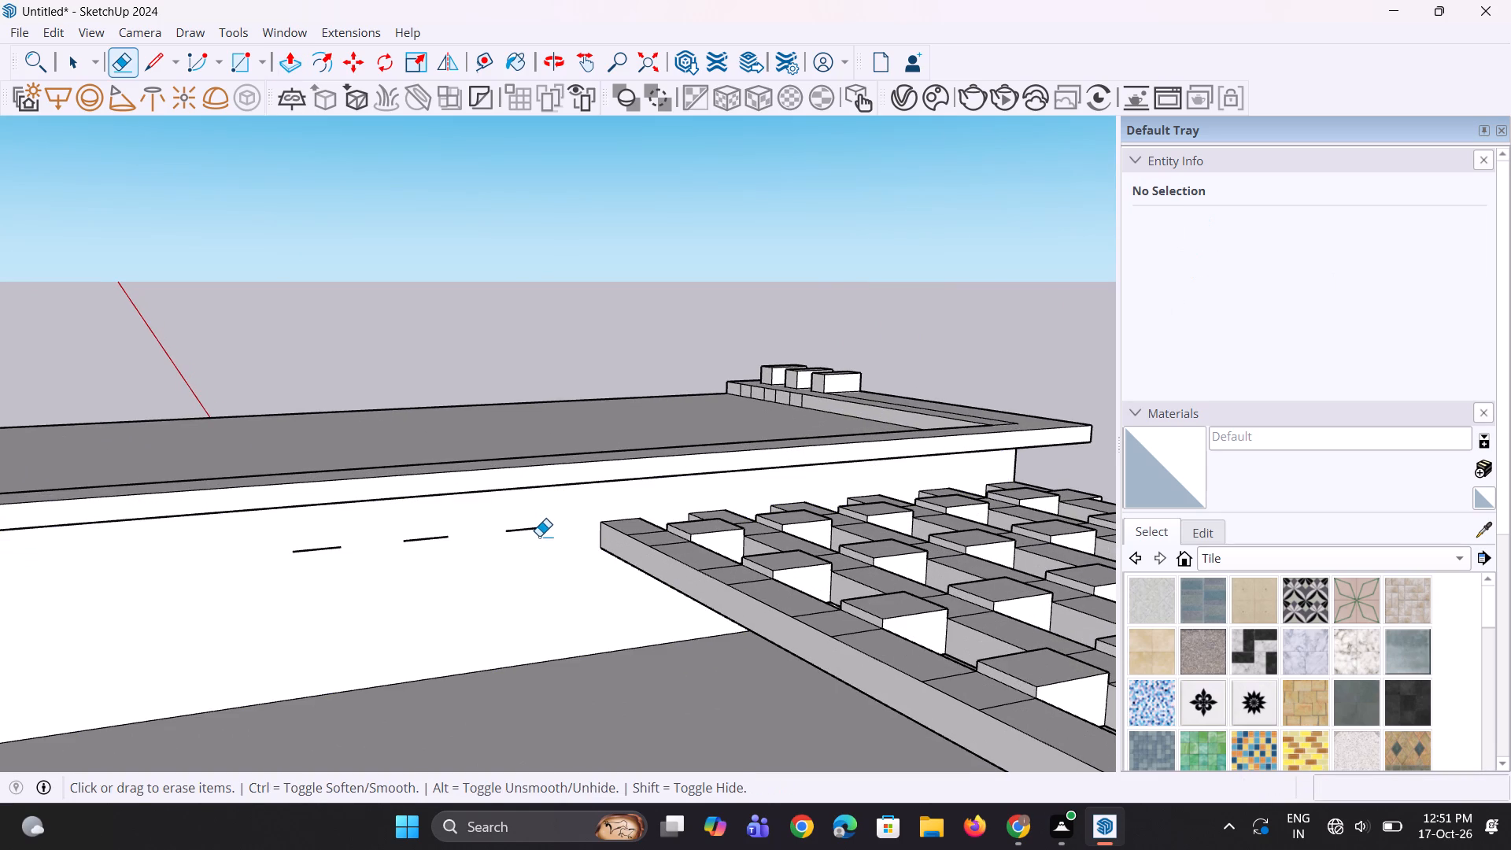
click(545, 529)
click(437, 539)
click(327, 549)
Draw vertical lines about 8 3/16" long on the rear slat's outer face at the first cross strip's inner edge and both second-strip edges.
scroll(363, 569, down, 10)
middle_drag(475, 612, 567, 610)
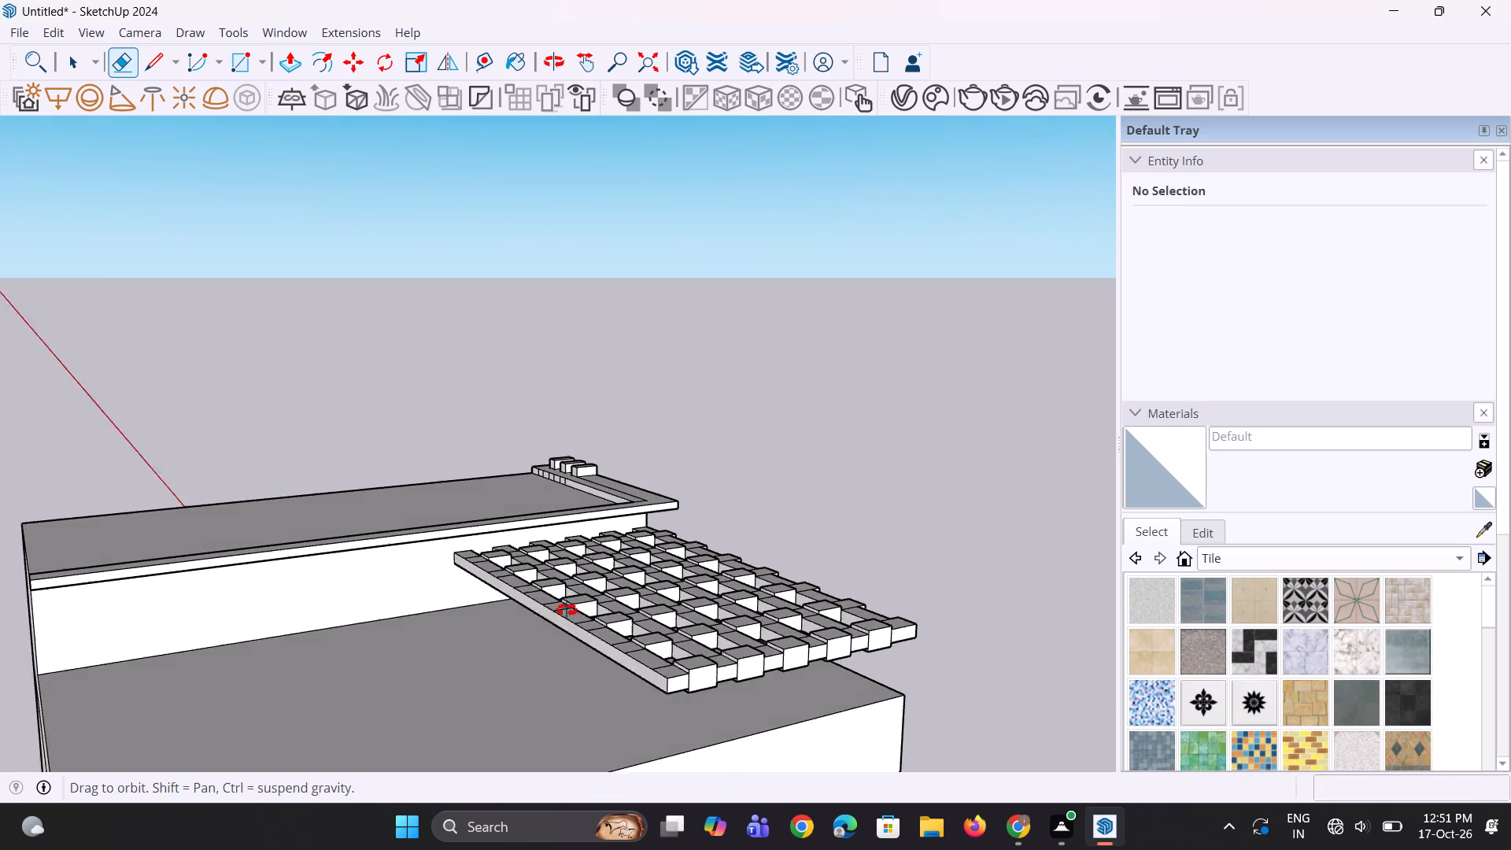
middle_drag(567, 610, 619, 574)
scroll(699, 643, up, 9)
middle_drag(719, 663, 742, 715)
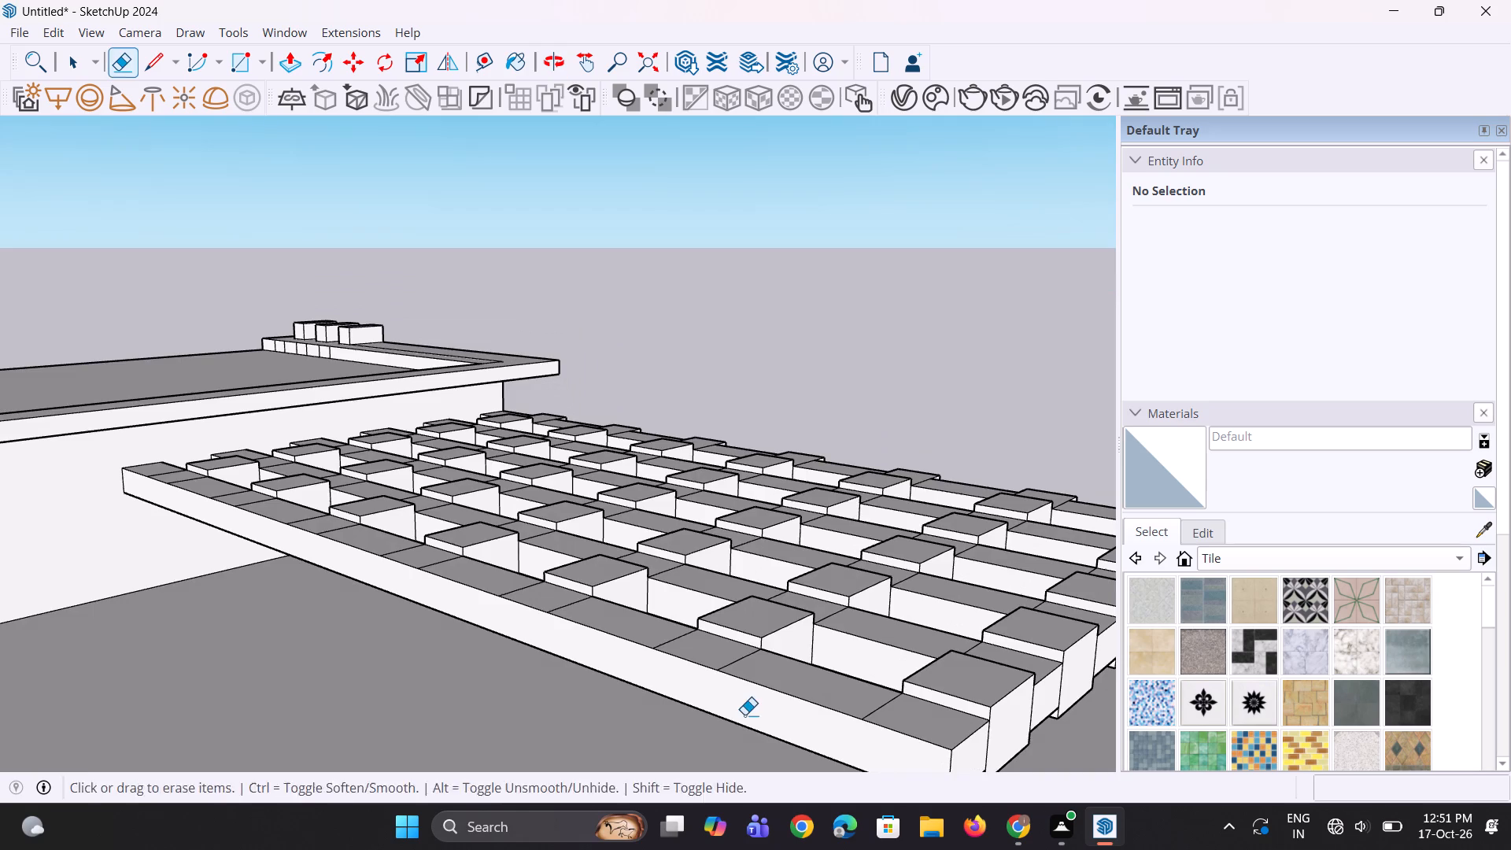
middle_drag(745, 715, 734, 675)
click(734, 675)
key(l)
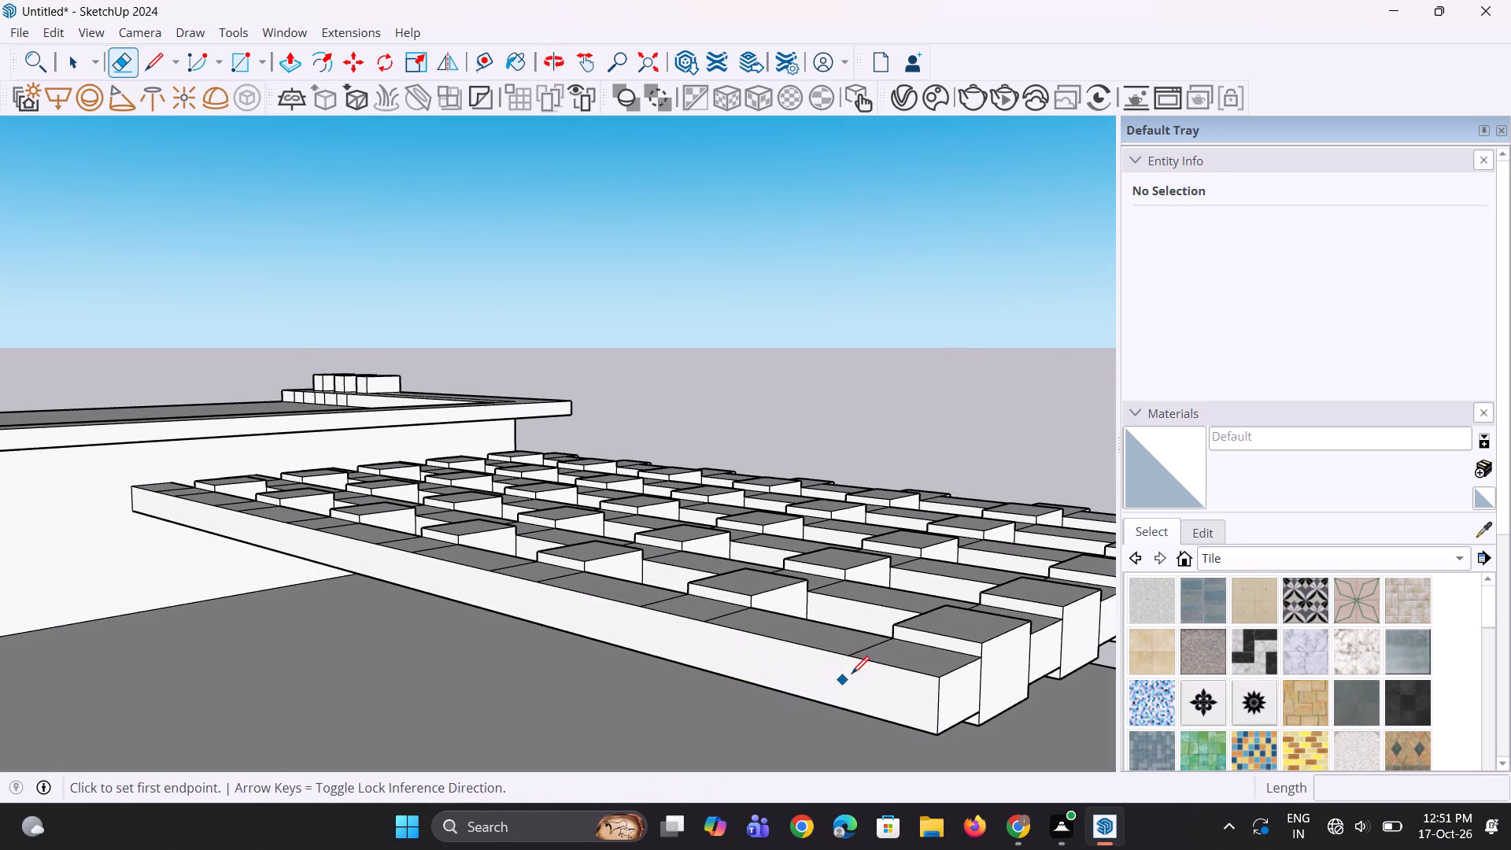
click(852, 658)
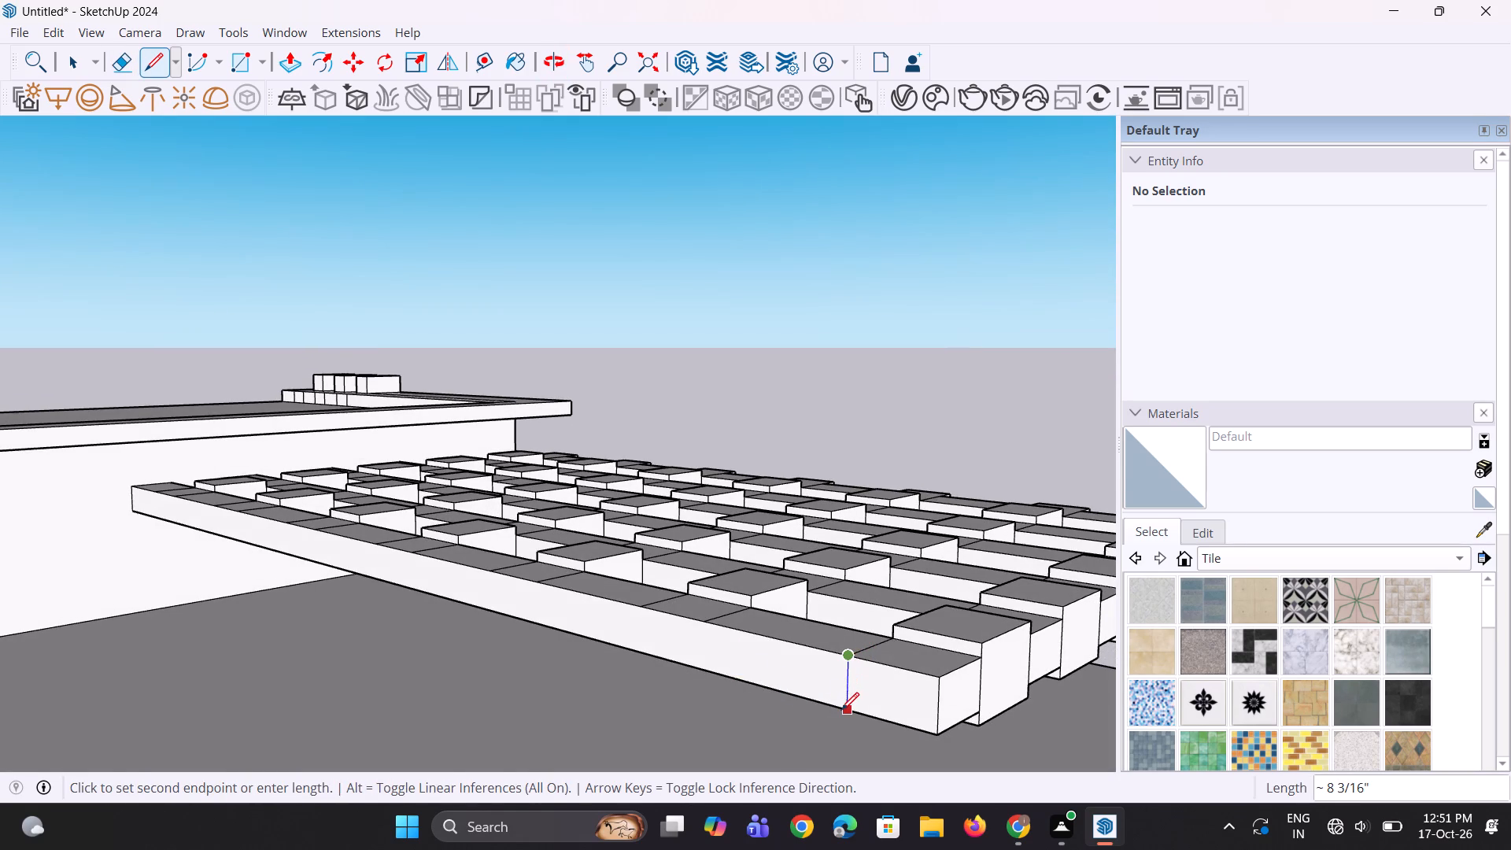
click(842, 711)
click(698, 625)
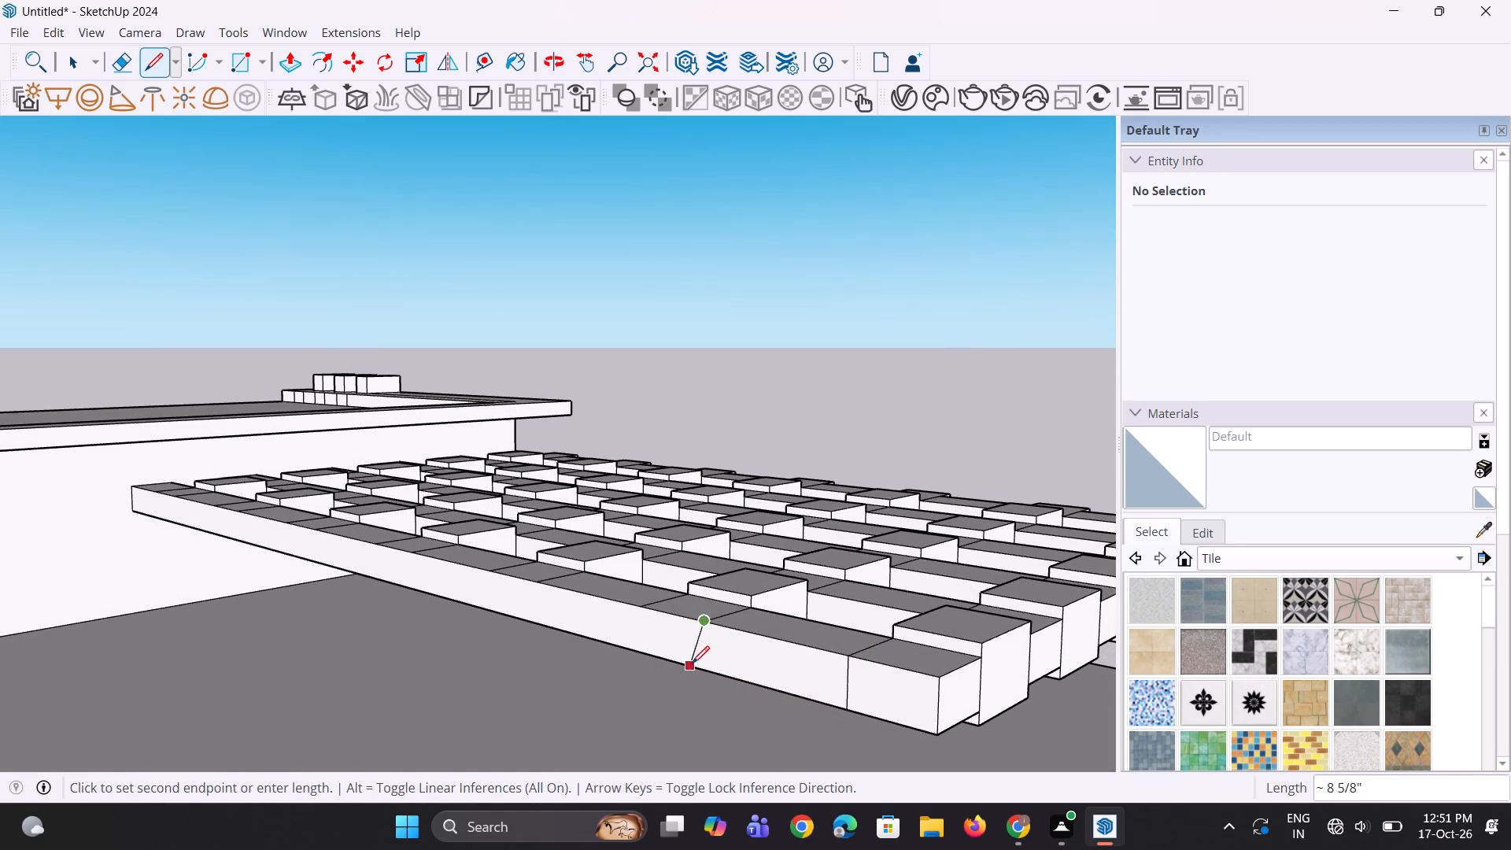
click(700, 669)
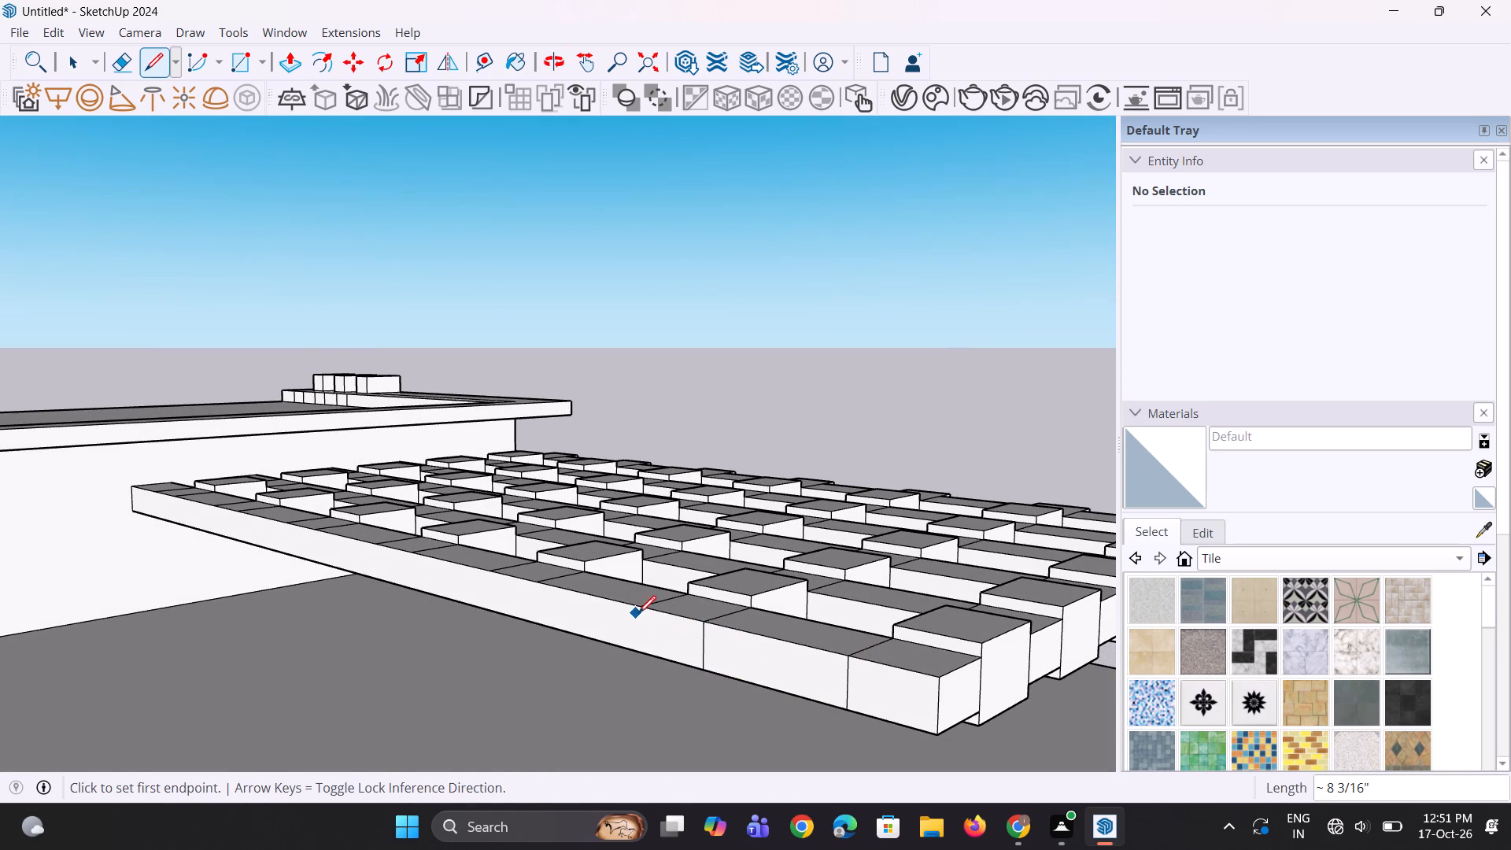
click(647, 609)
click(647, 649)
Draw full-height vertical lines on the rear slat's outer face at both edges of the third and fourth cross strips.
click(543, 584)
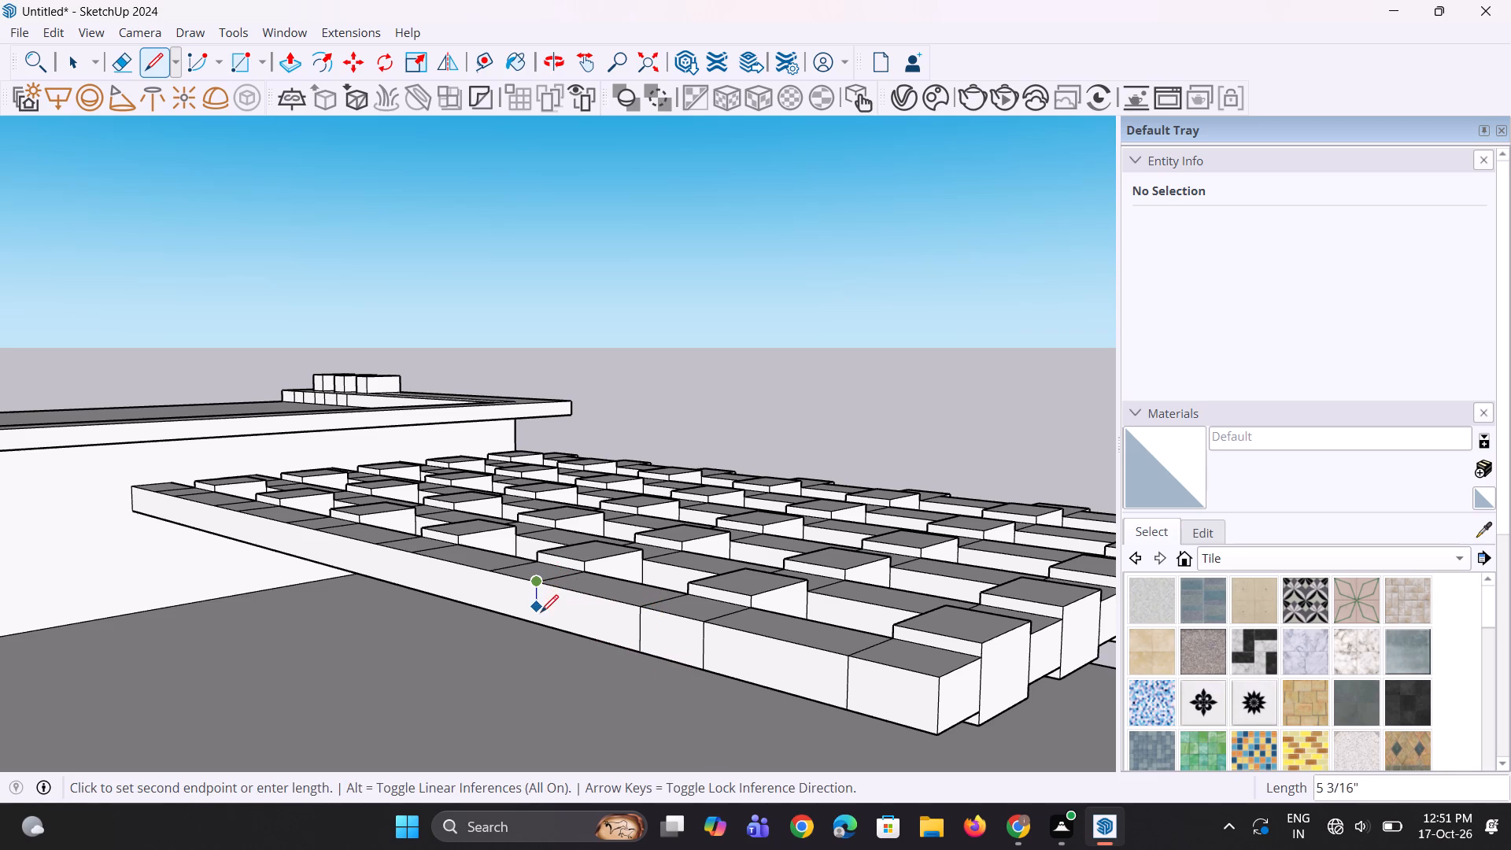
click(541, 620)
click(492, 571)
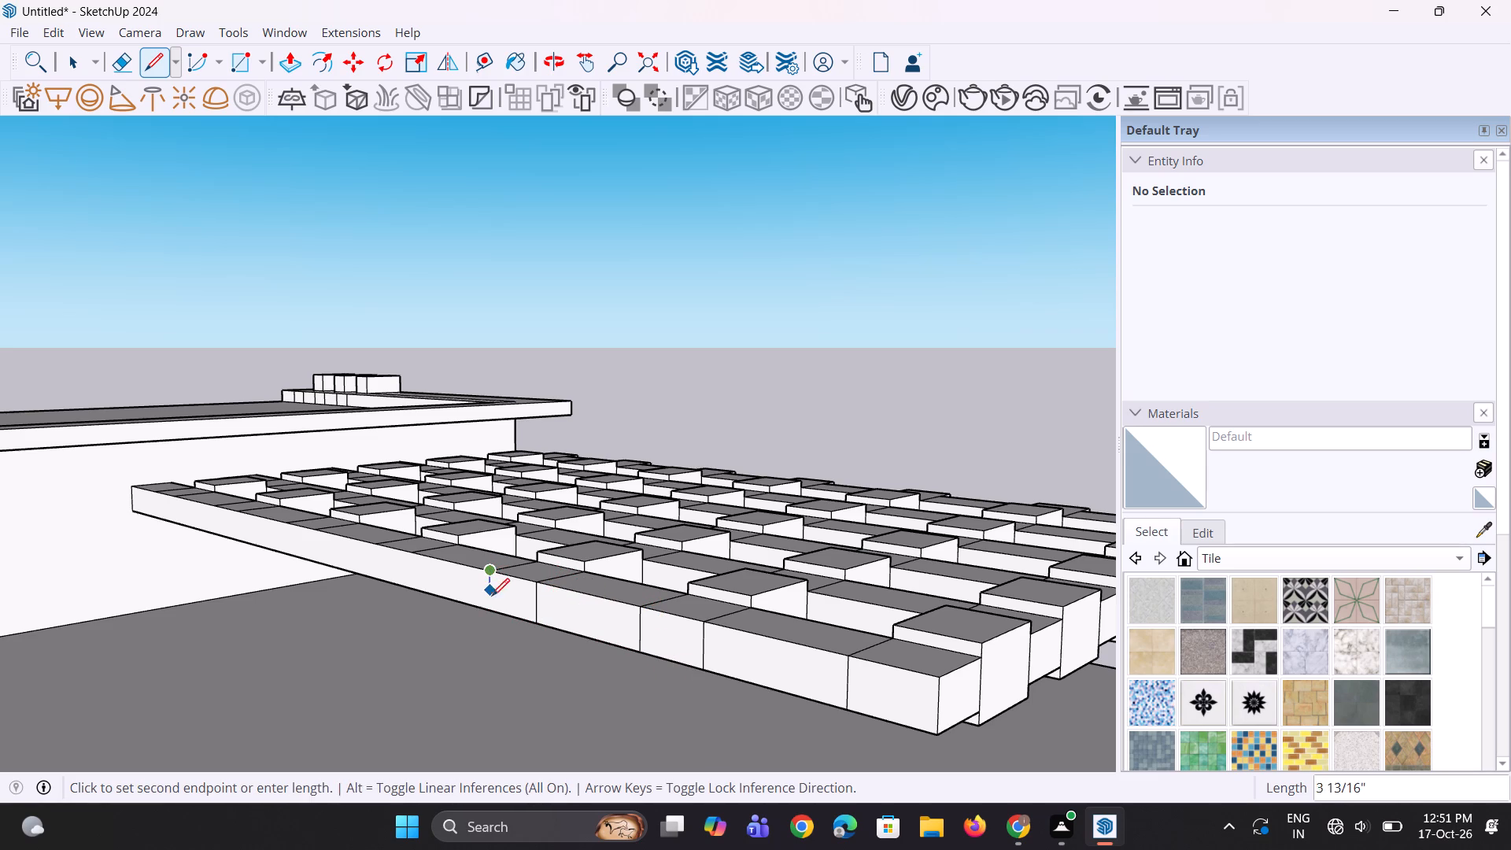
click(496, 607)
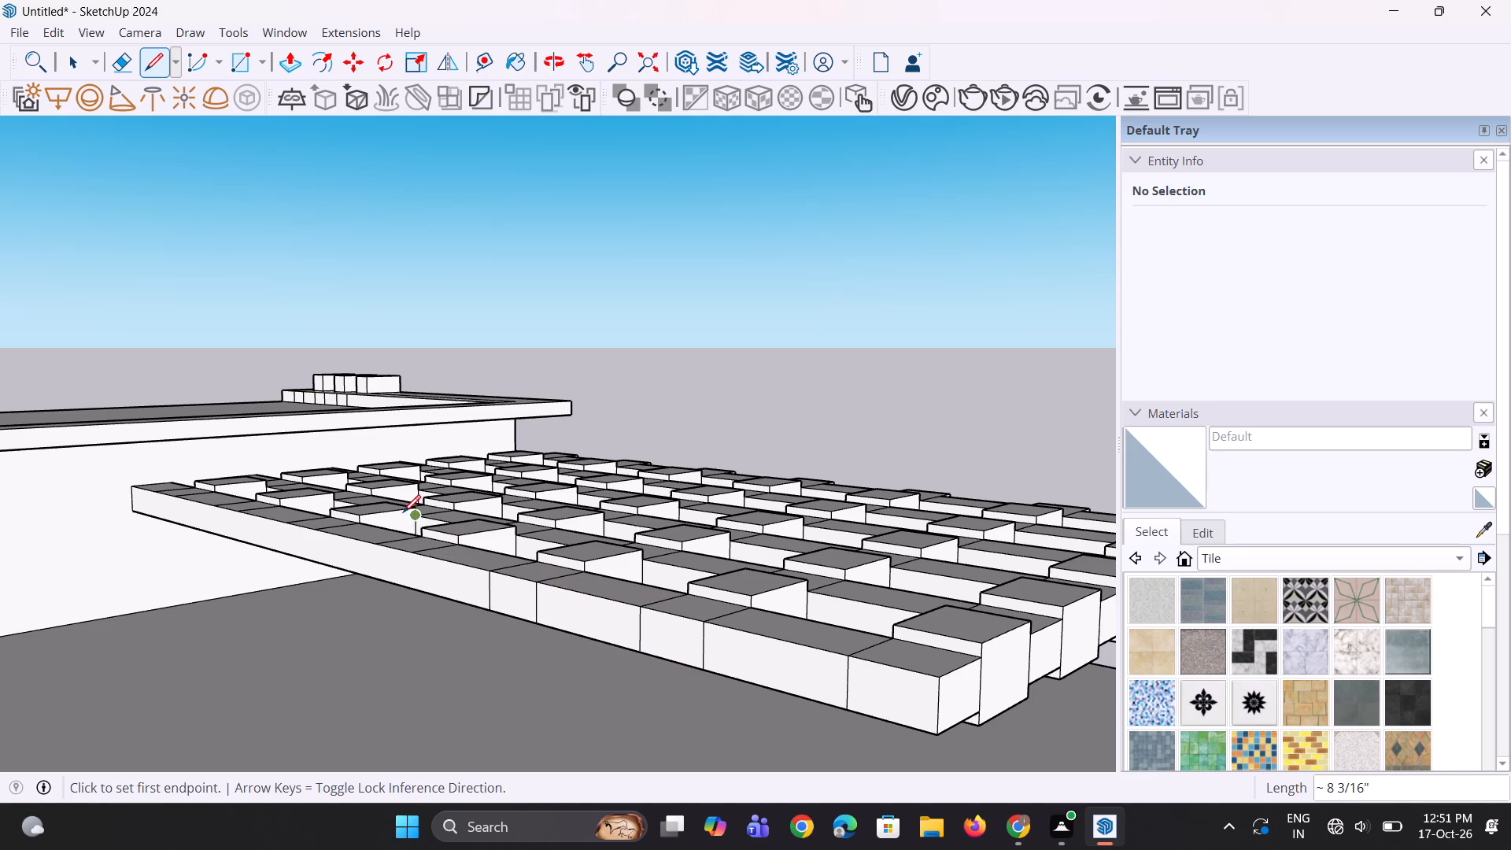
scroll(655, 623, down, 1)
middle_drag(583, 614, 665, 609)
scroll(501, 592, up, 3)
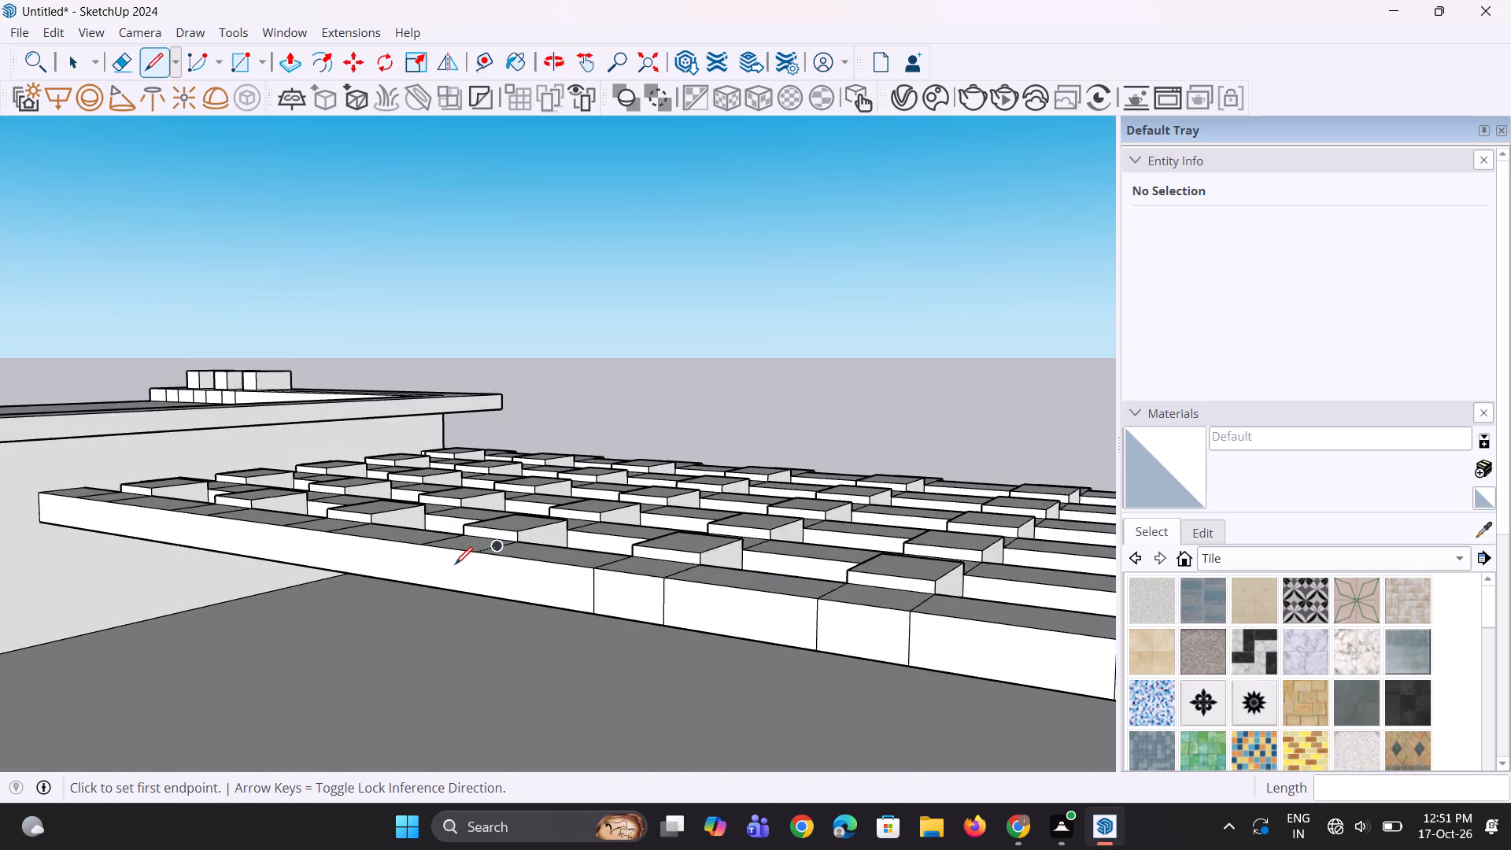
scroll(455, 564, up, 6)
click(493, 548)
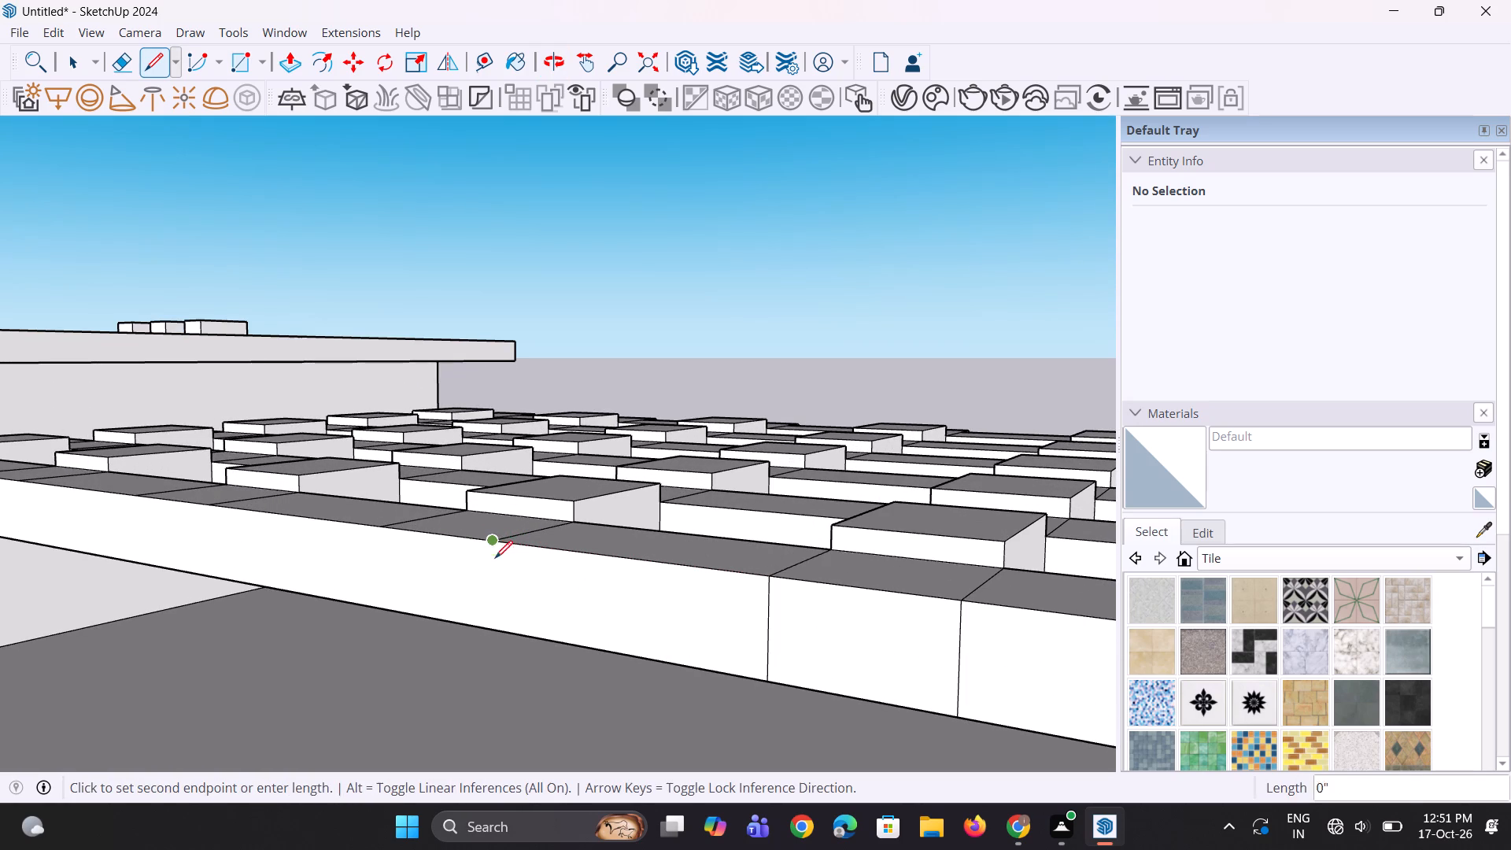
click(497, 626)
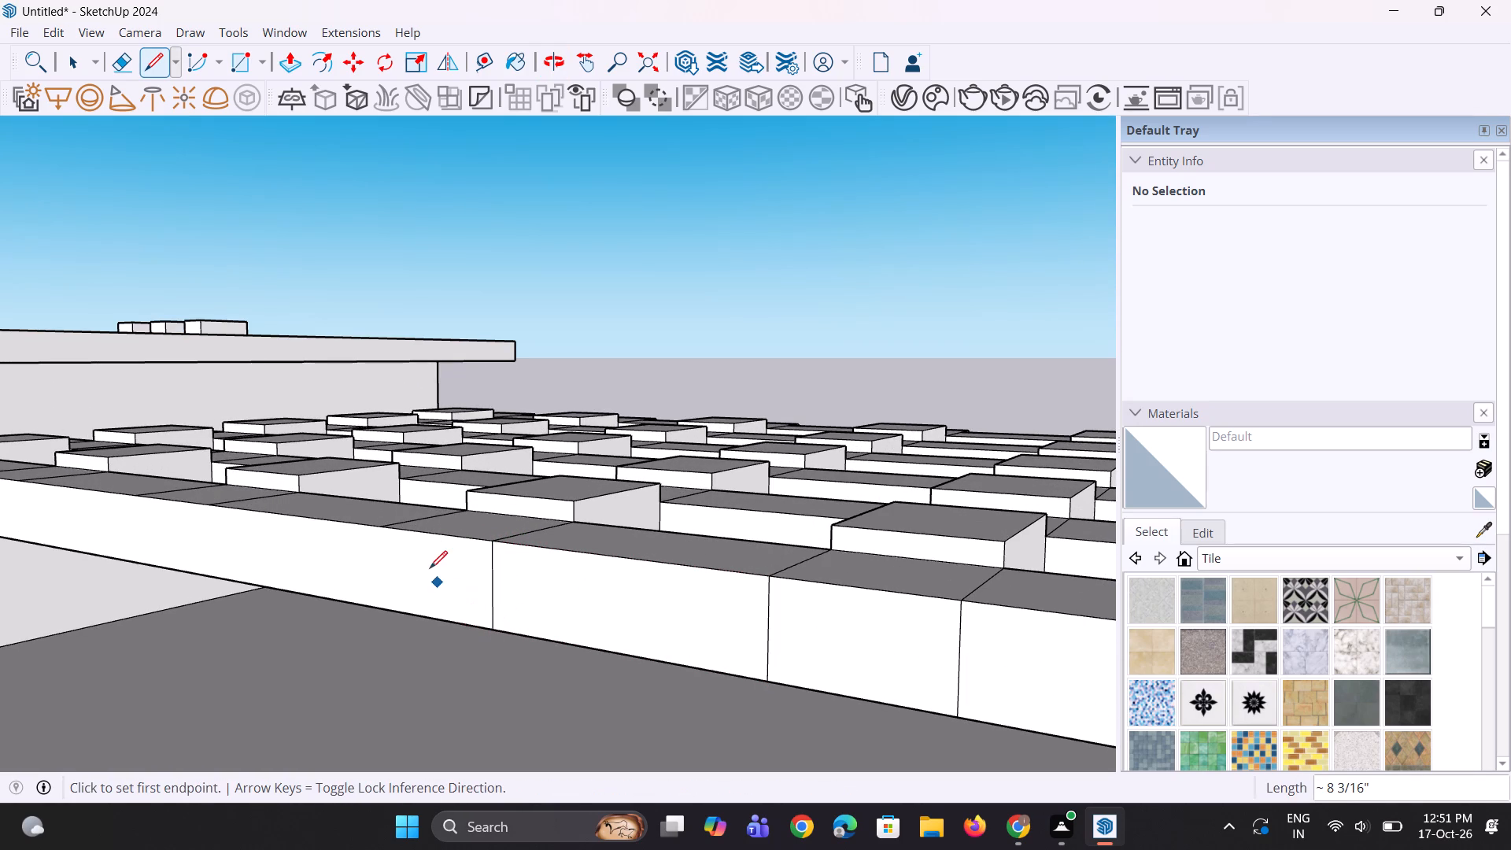
click(388, 526)
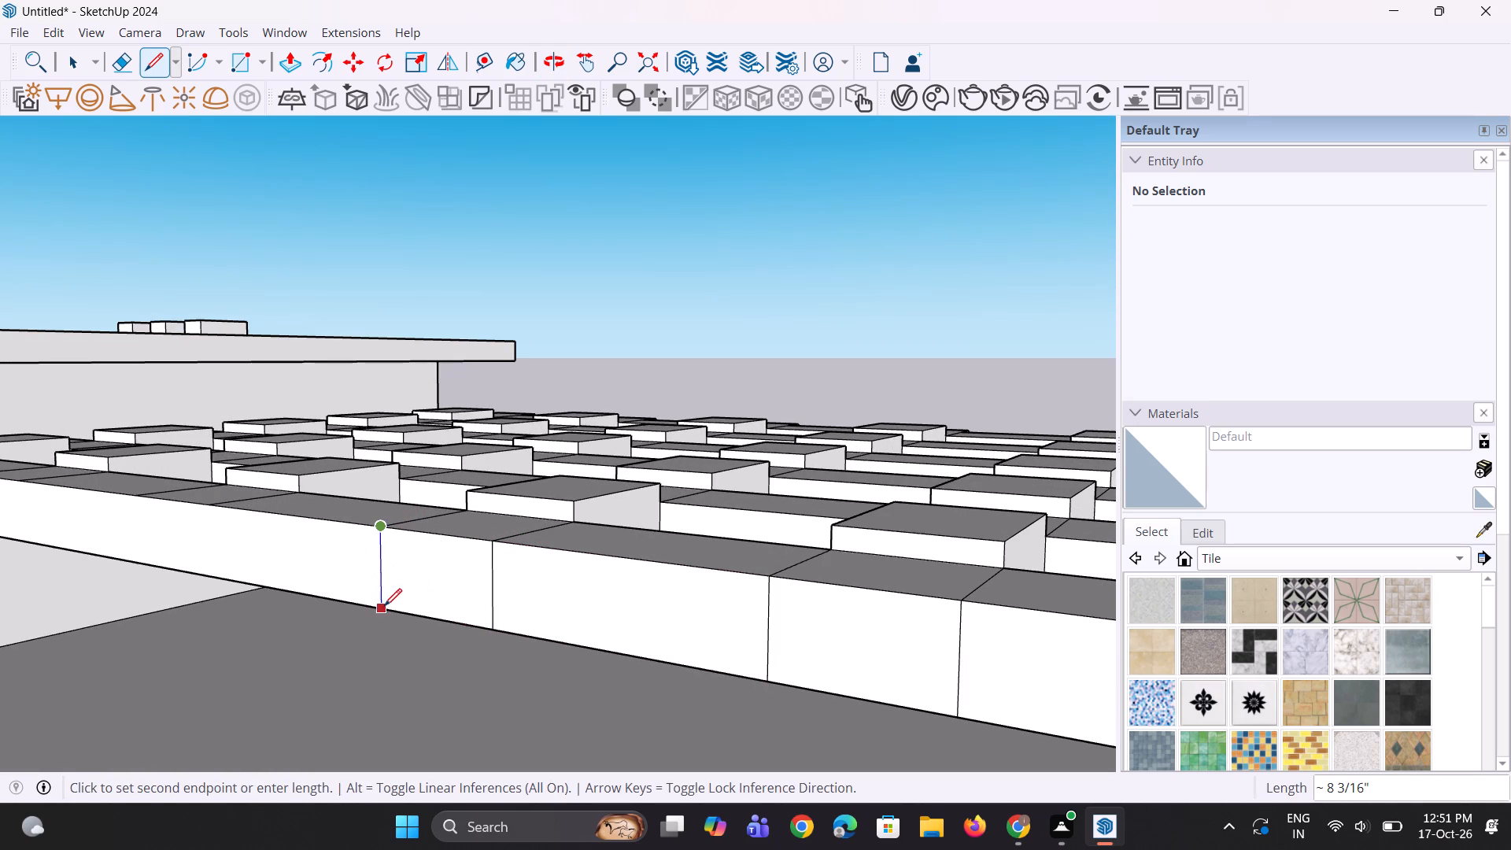
click(384, 606)
right_drag(1510, 849, 1395, 849)
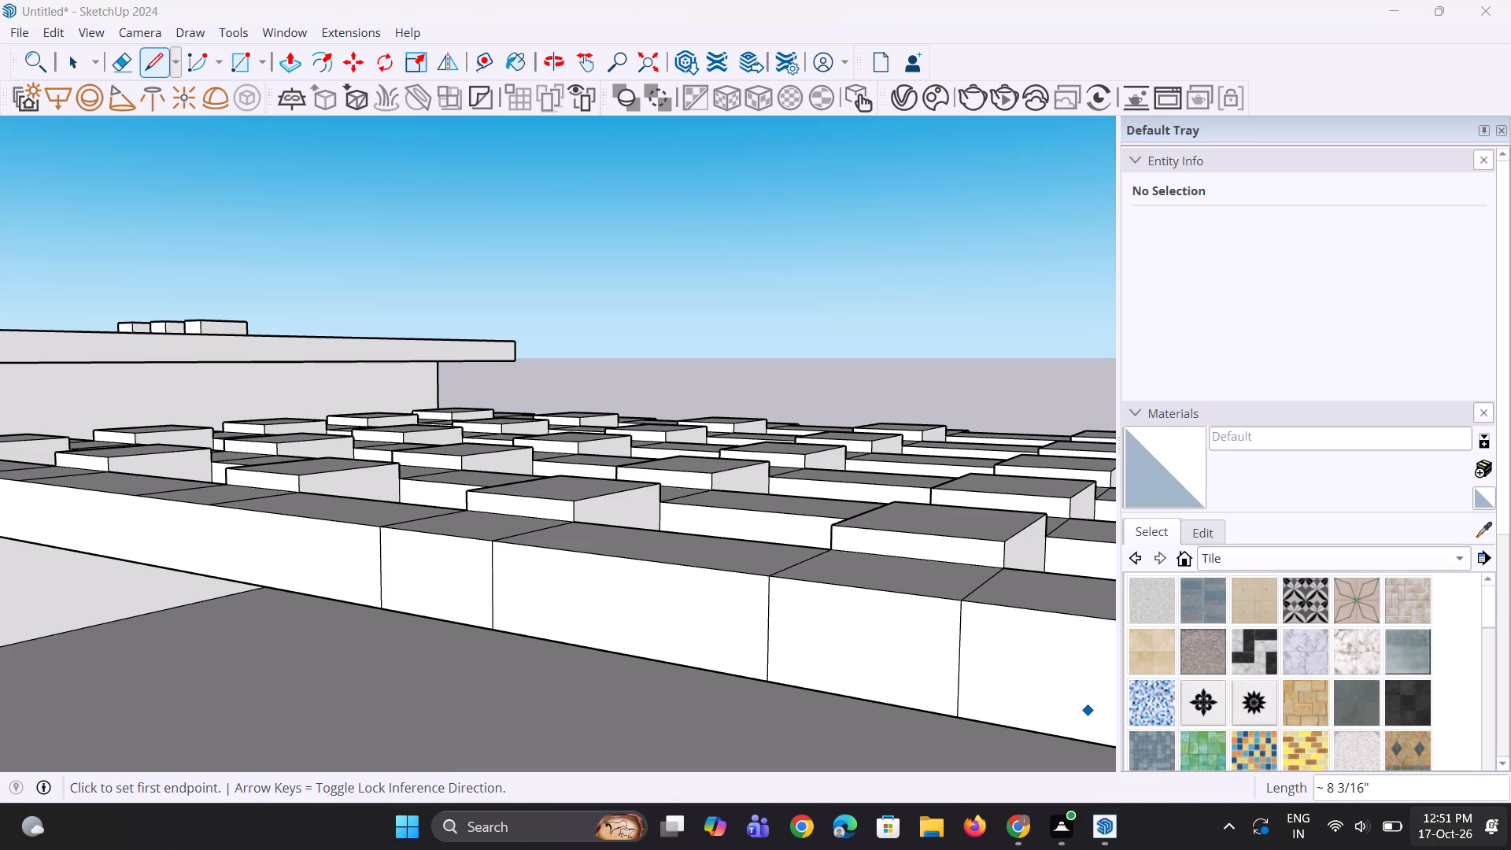
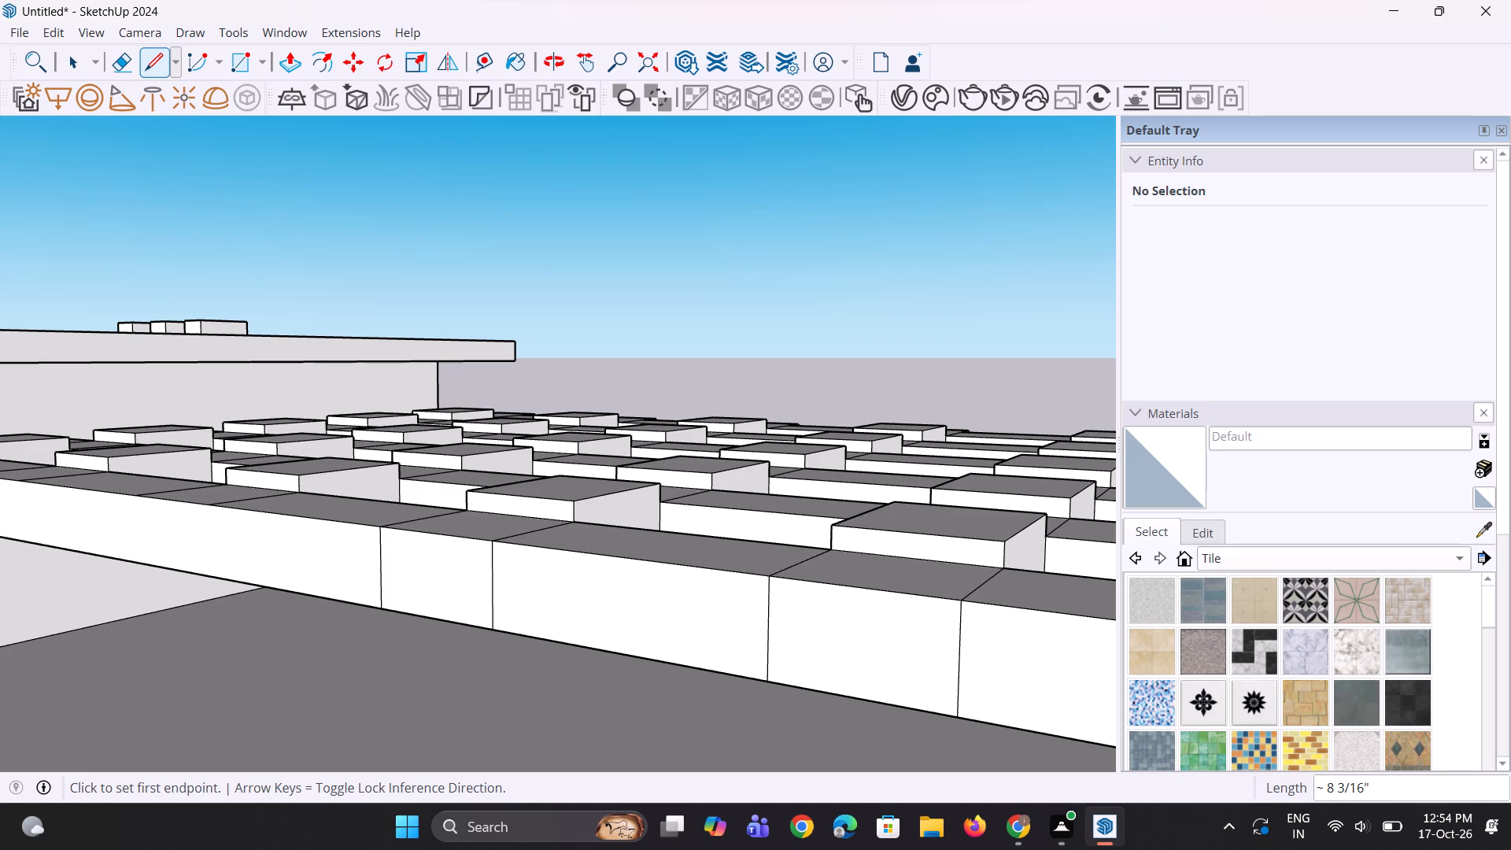
Draw vertical lines about 8 3/16" long on the rear slat's outer face at both edges of the fifth and sixth cross strips.
scroll(396, 600, down, 10)
middle_drag(630, 741, 557, 734)
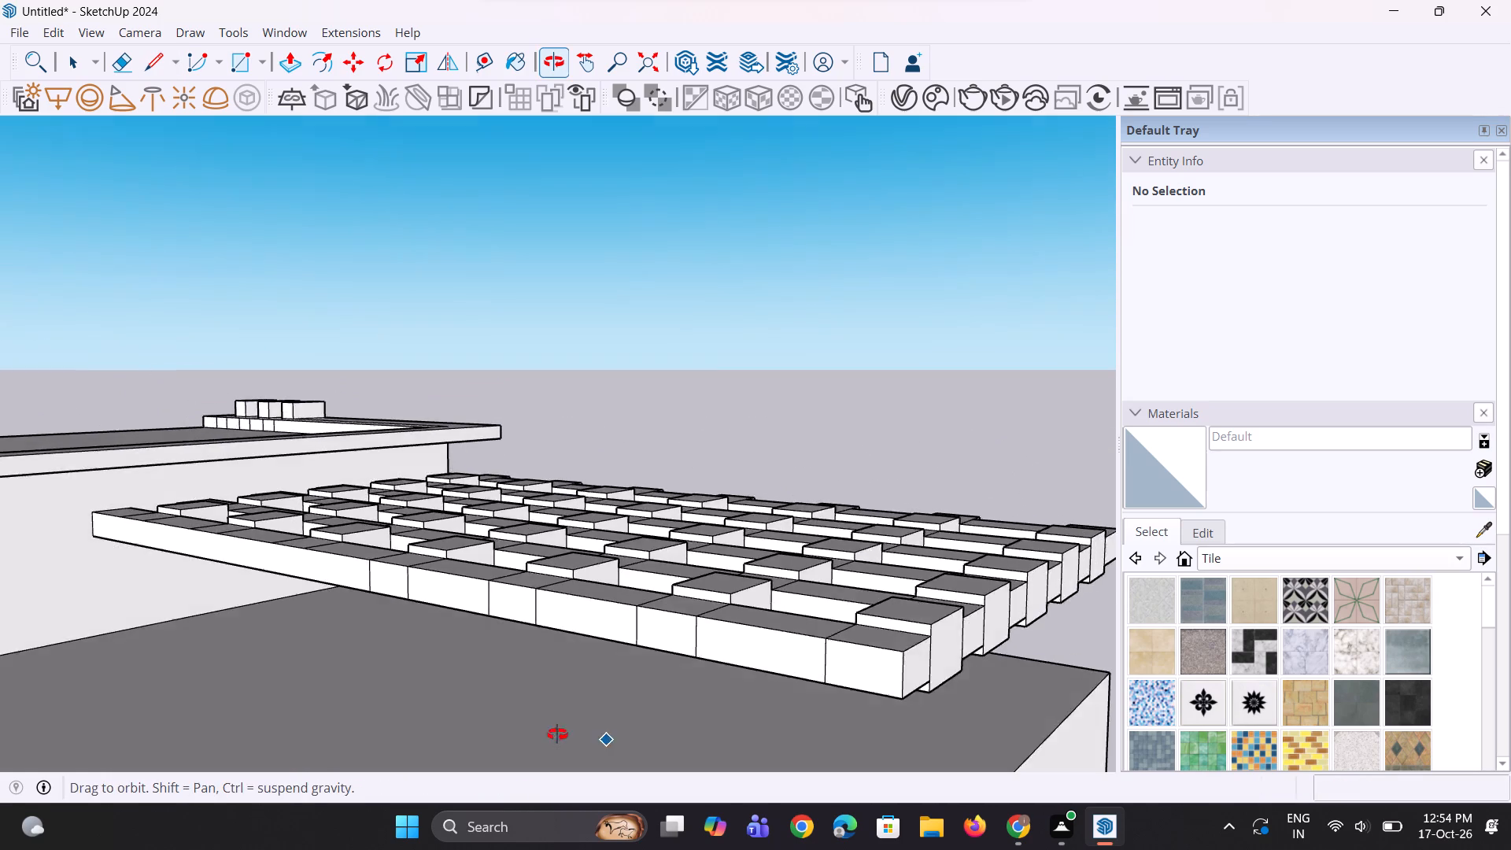
middle_drag(557, 734, 522, 737)
scroll(560, 692, up, 1)
scroll(540, 654, down, 8)
middle_drag(541, 649, 563, 726)
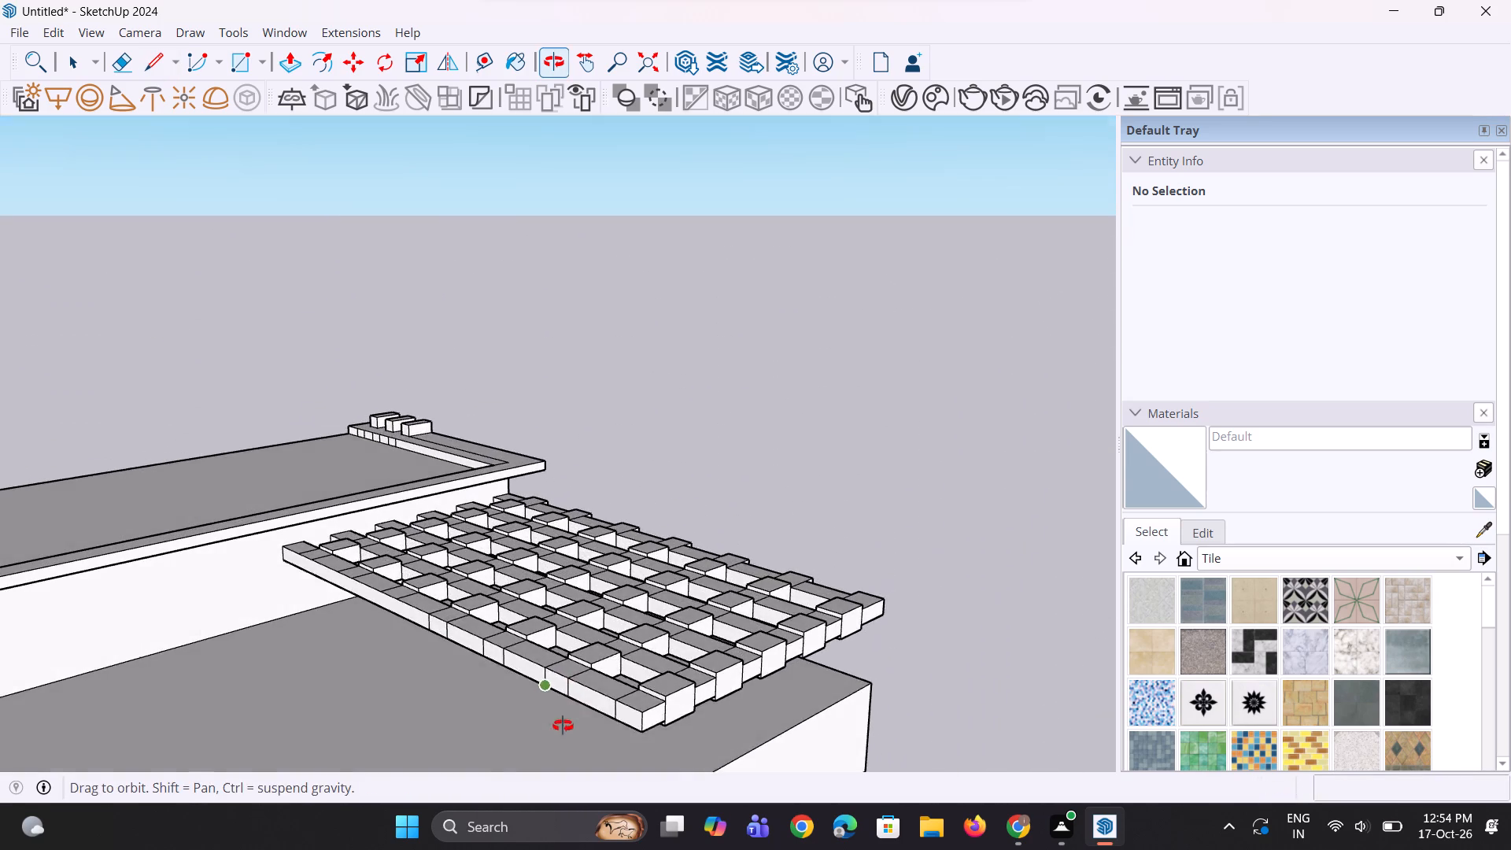
middle_drag(563, 726, 563, 726)
scroll(518, 684, up, 5)
scroll(198, 527, up, 2)
scroll(306, 530, up, 4)
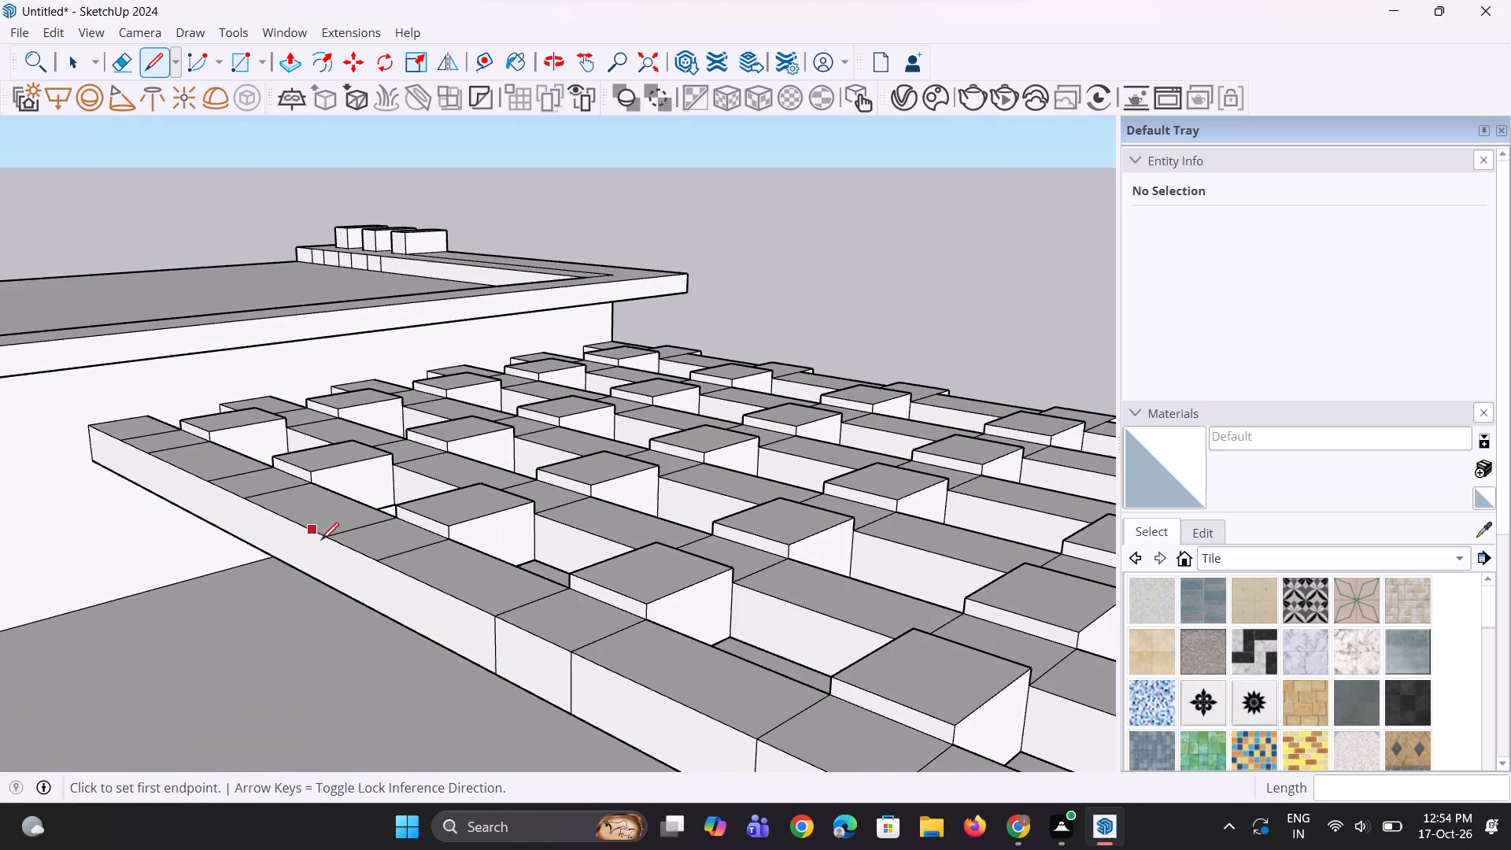
click(382, 560)
click(376, 609)
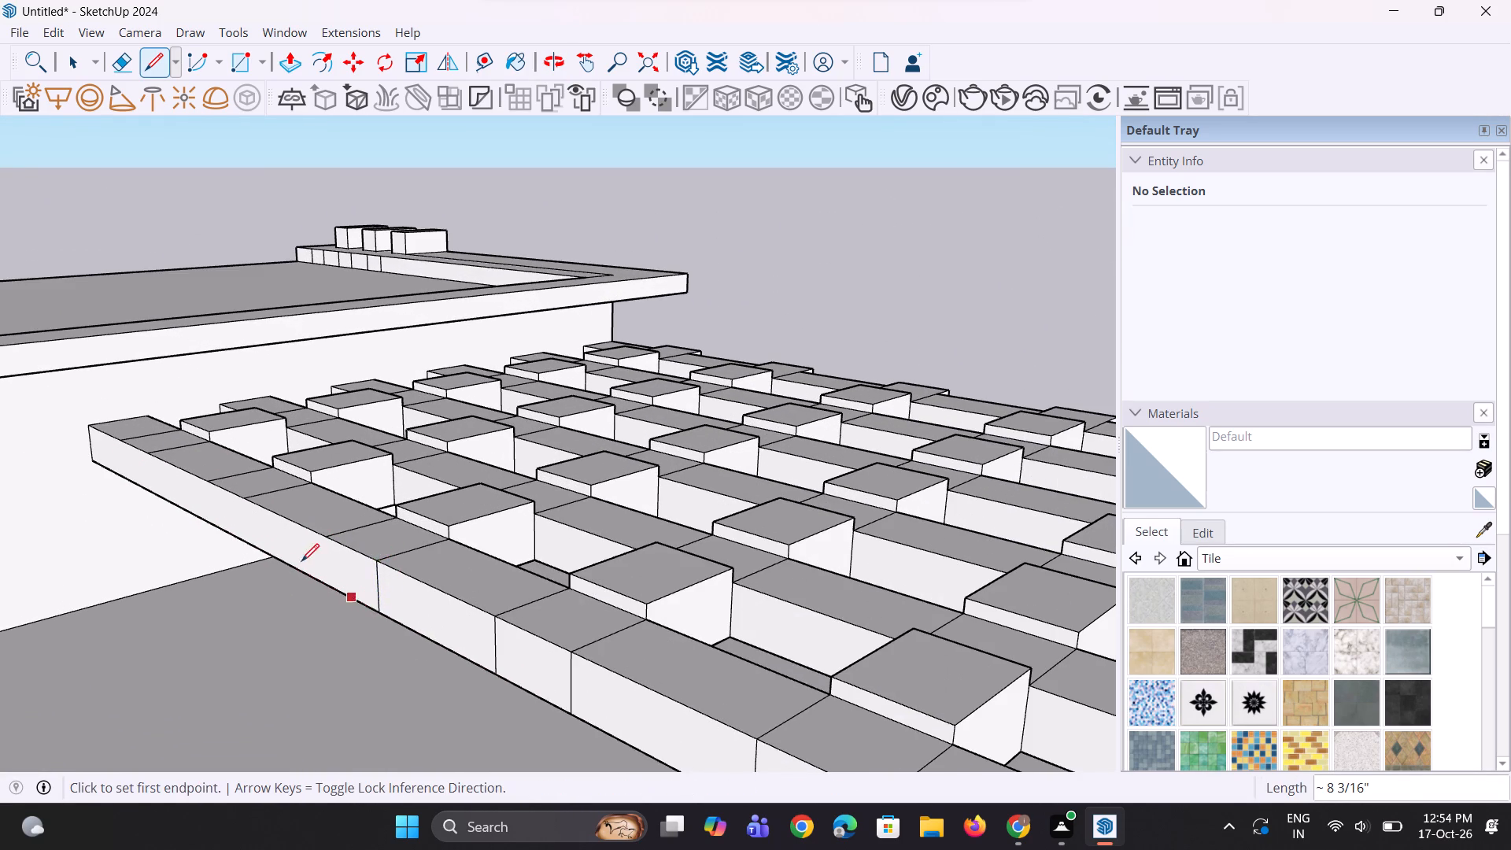
scroll(295, 547, up, 2)
click(334, 535)
click(329, 592)
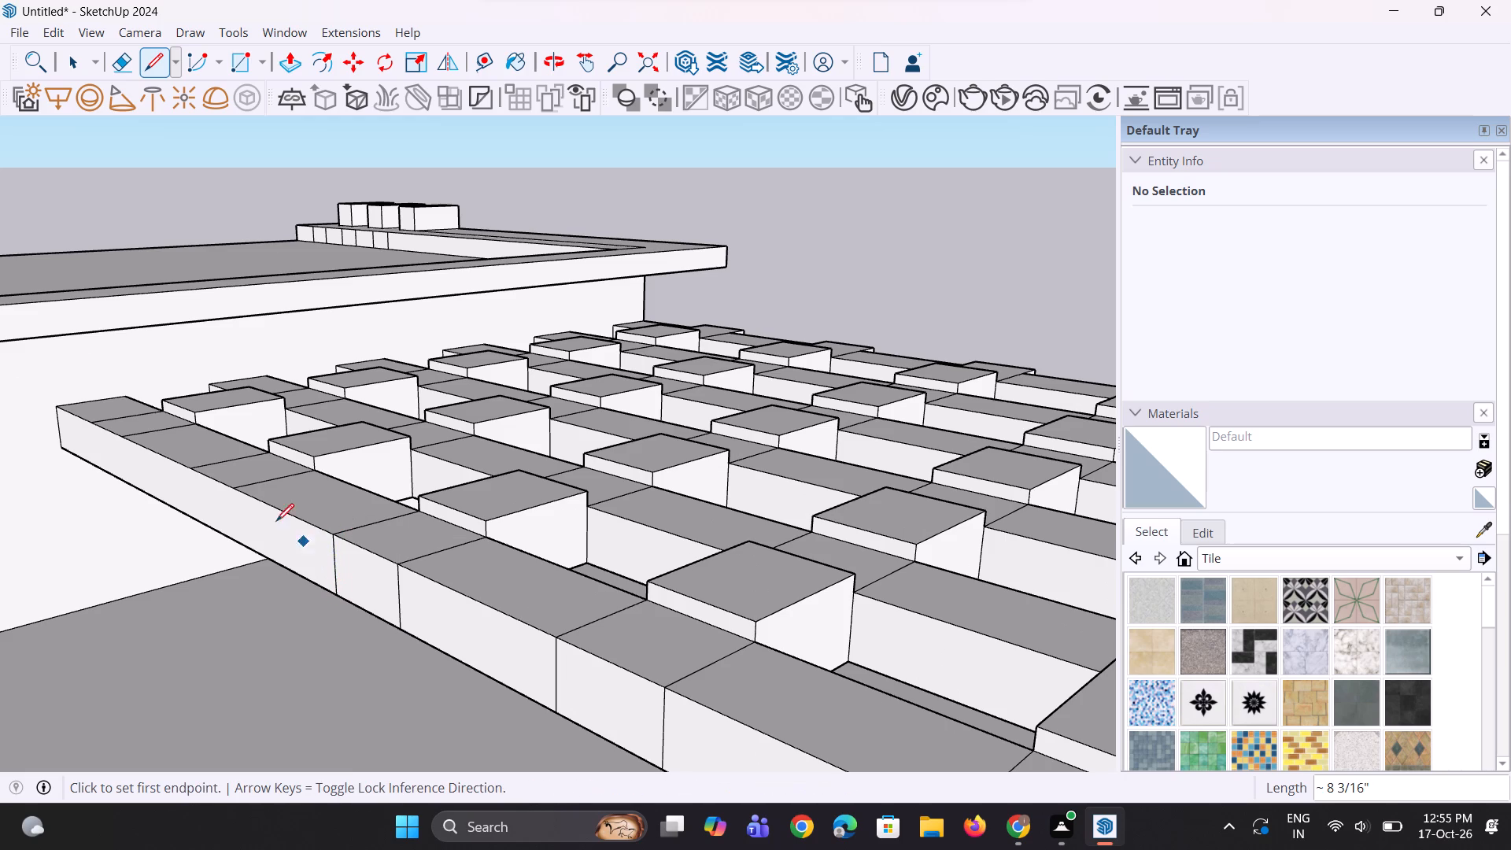
scroll(235, 492, up, 1)
click(235, 492)
click(234, 552)
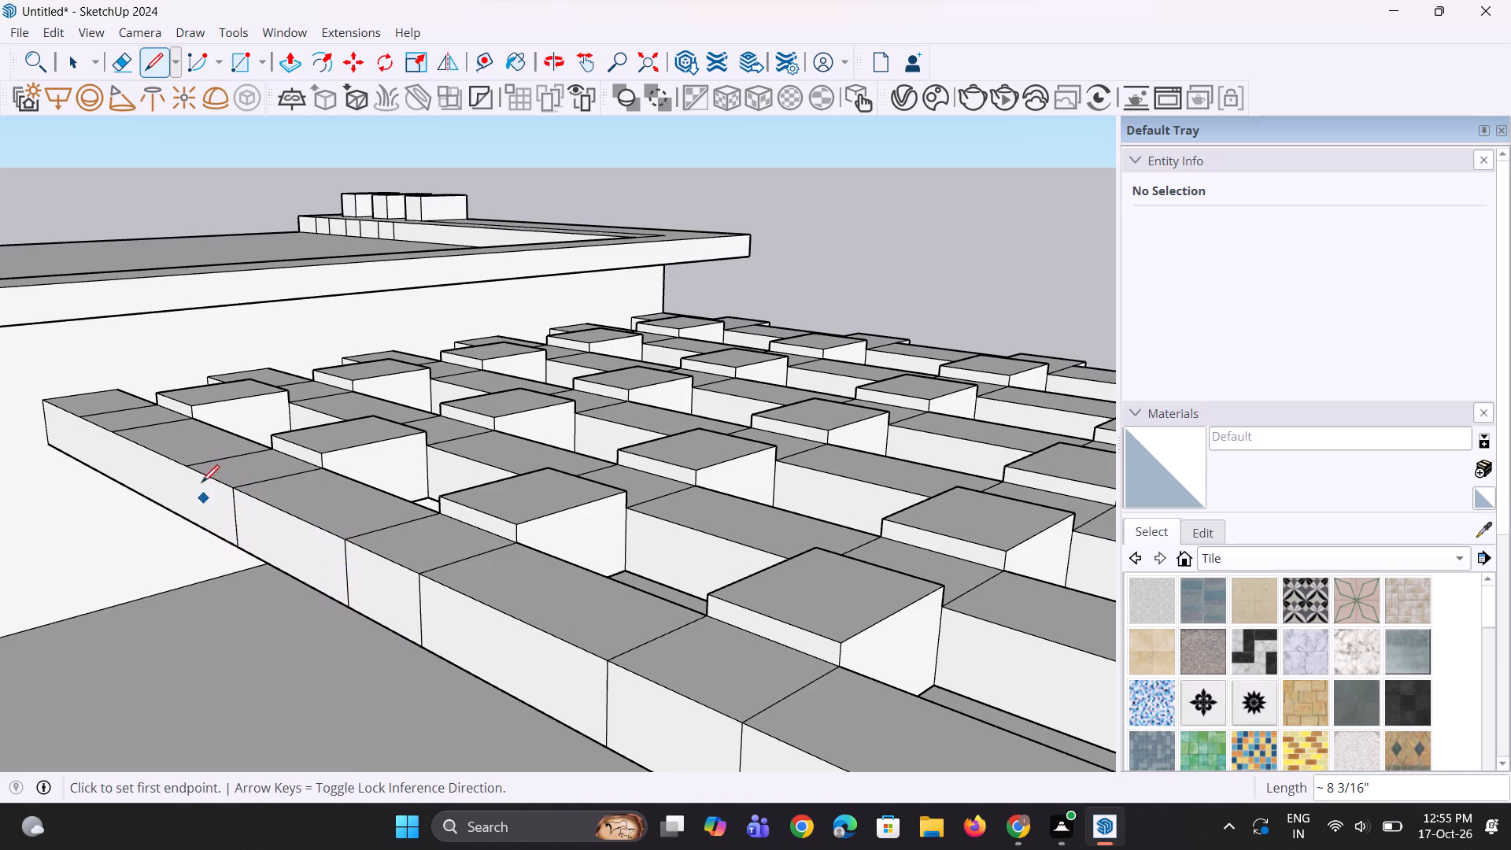
click(188, 467)
click(195, 519)
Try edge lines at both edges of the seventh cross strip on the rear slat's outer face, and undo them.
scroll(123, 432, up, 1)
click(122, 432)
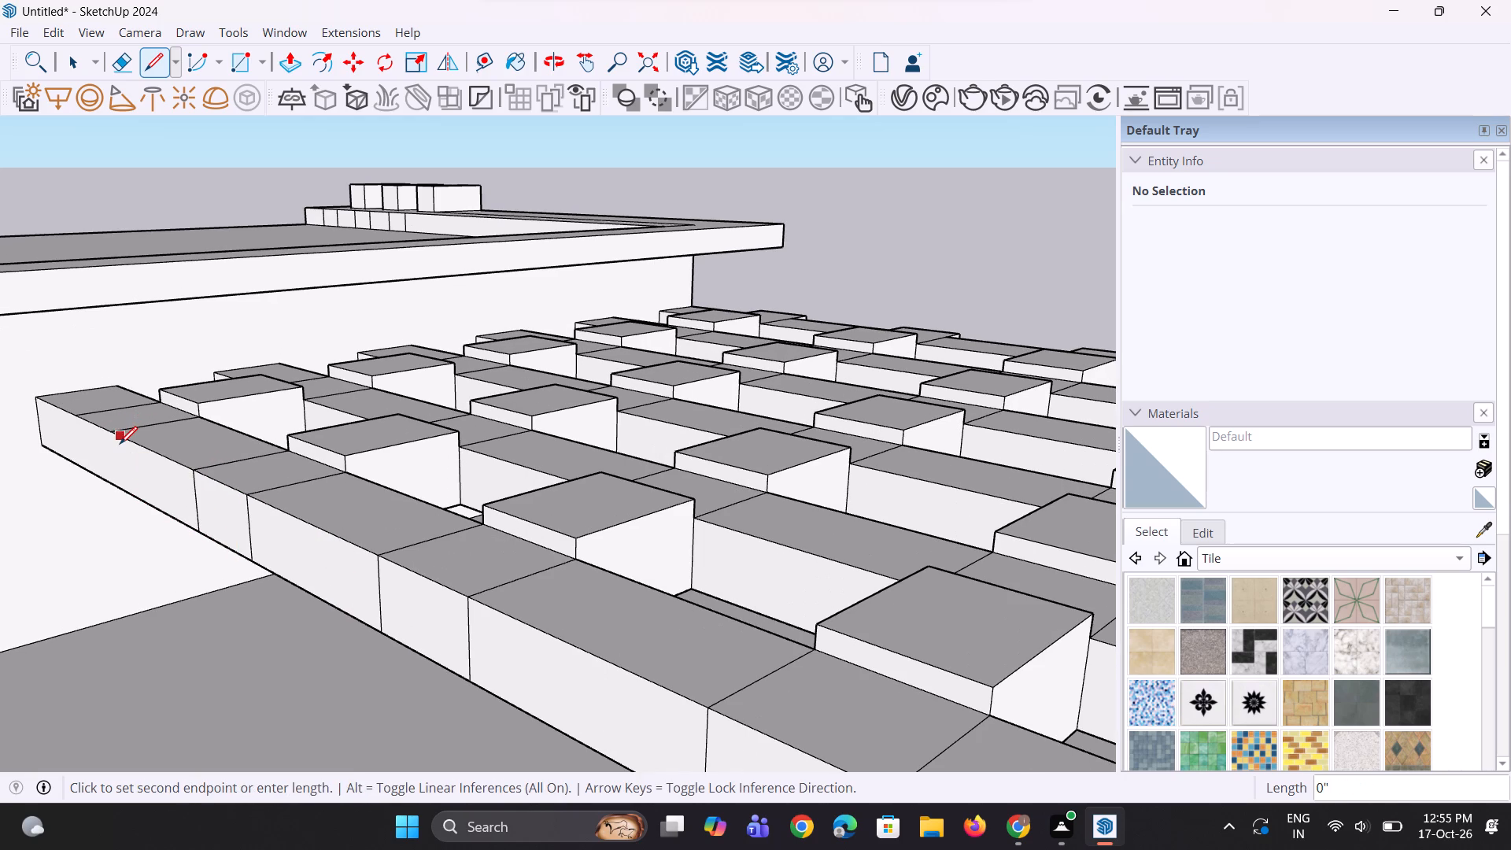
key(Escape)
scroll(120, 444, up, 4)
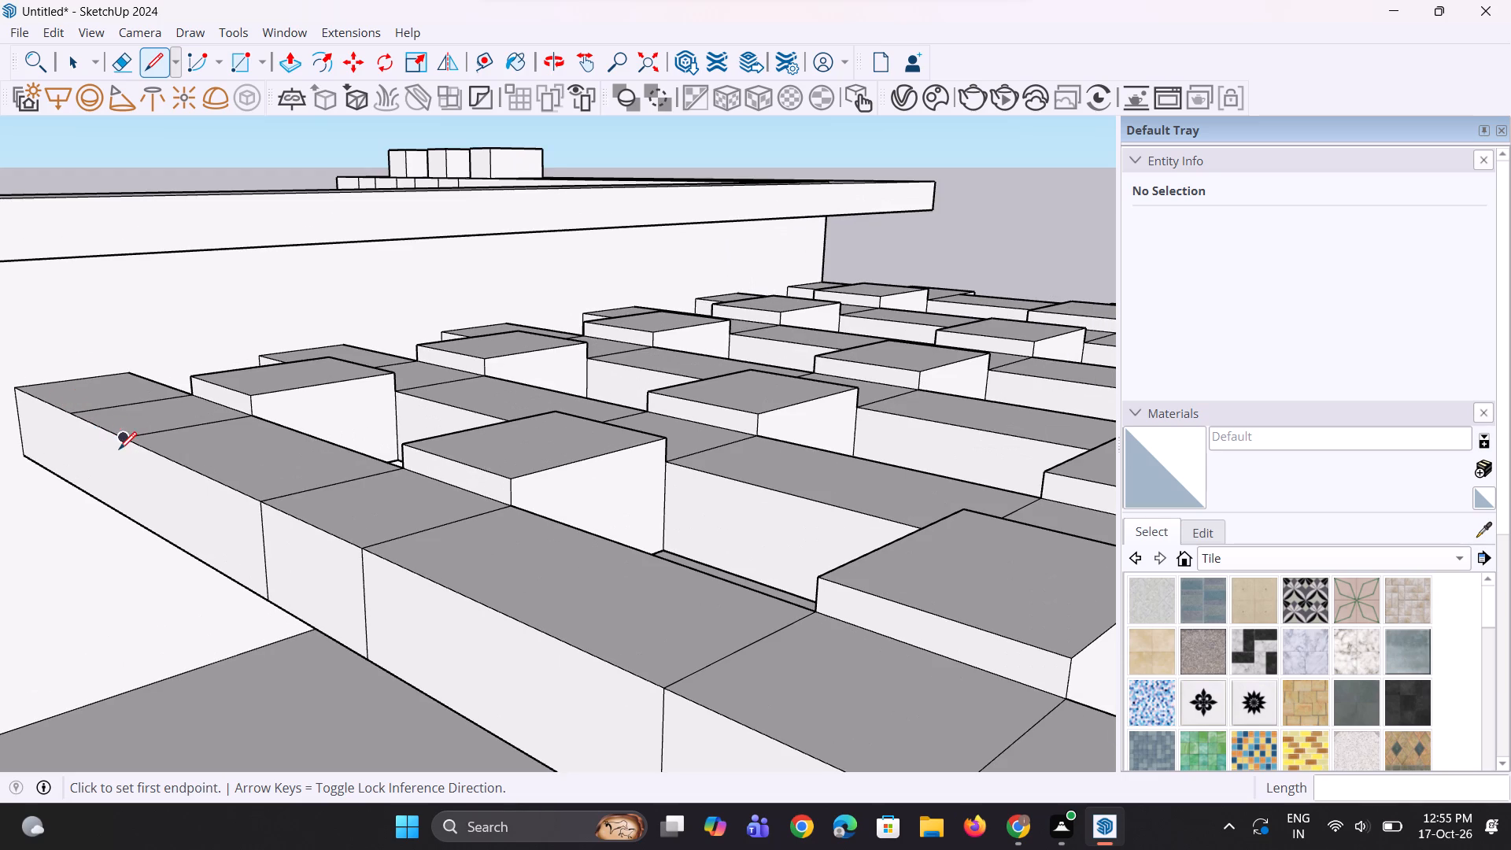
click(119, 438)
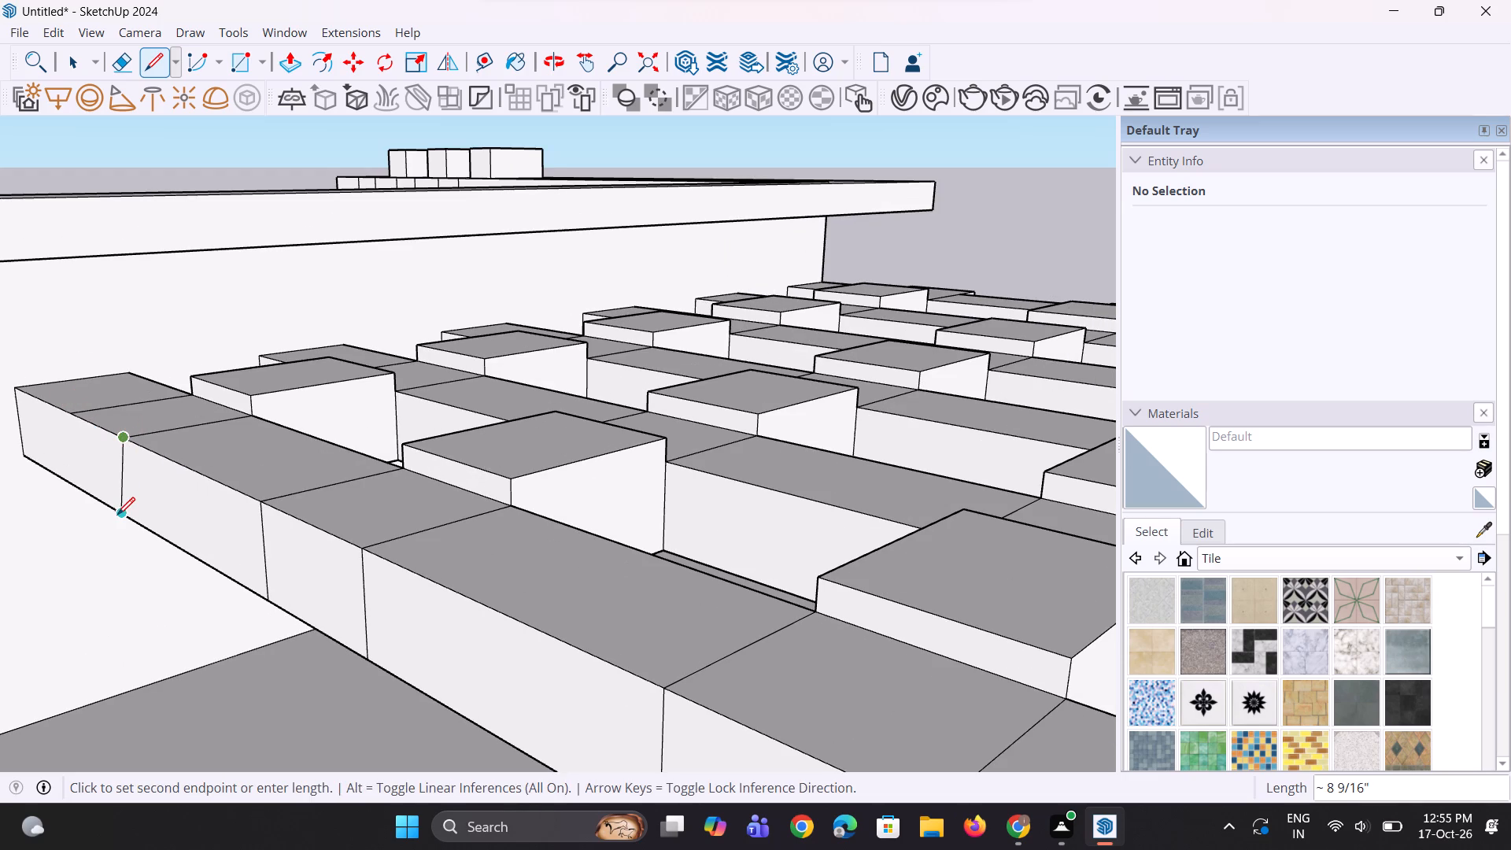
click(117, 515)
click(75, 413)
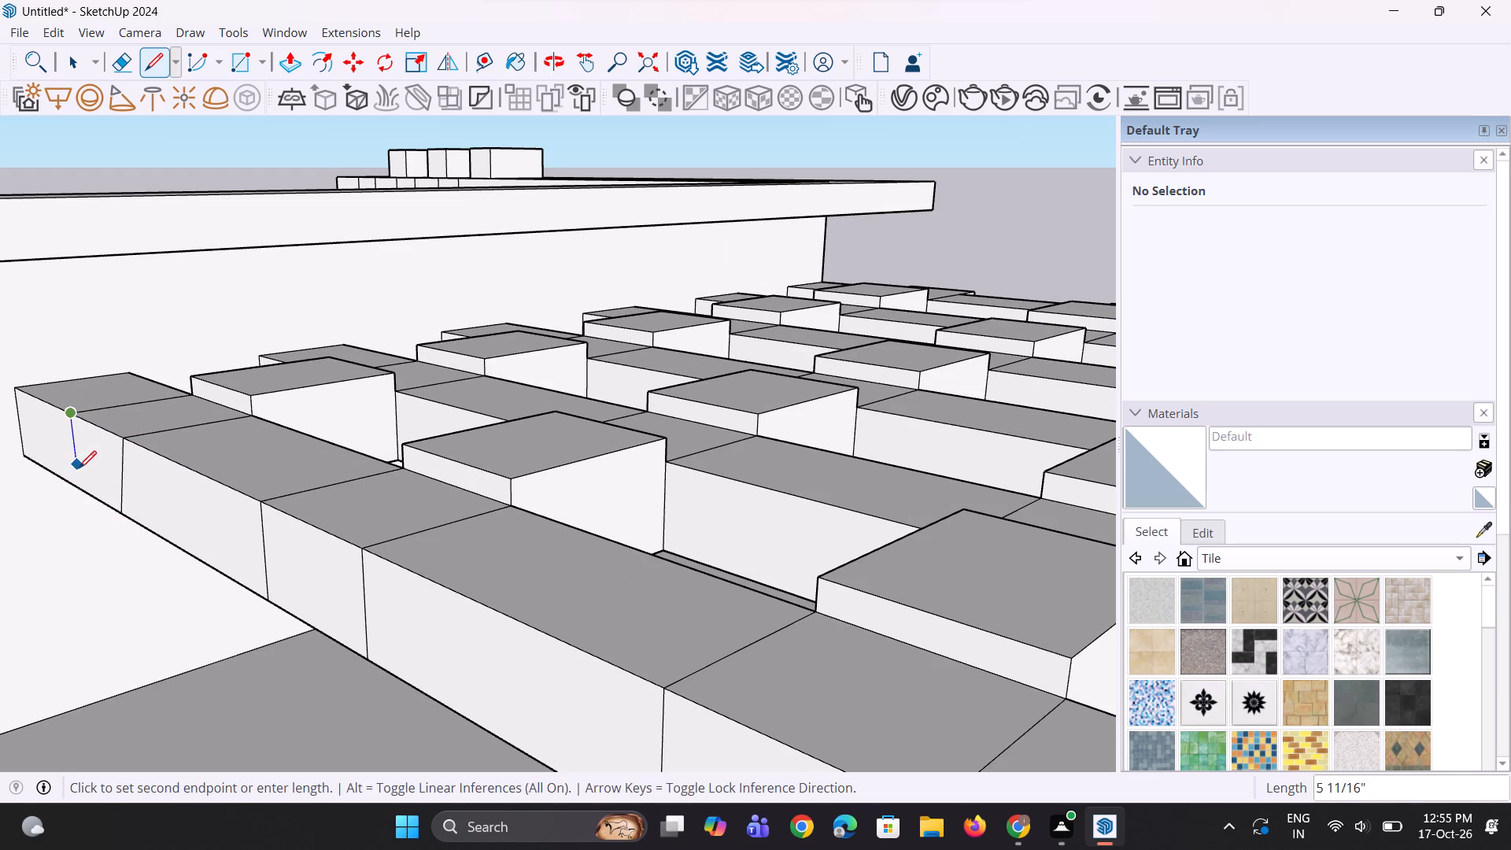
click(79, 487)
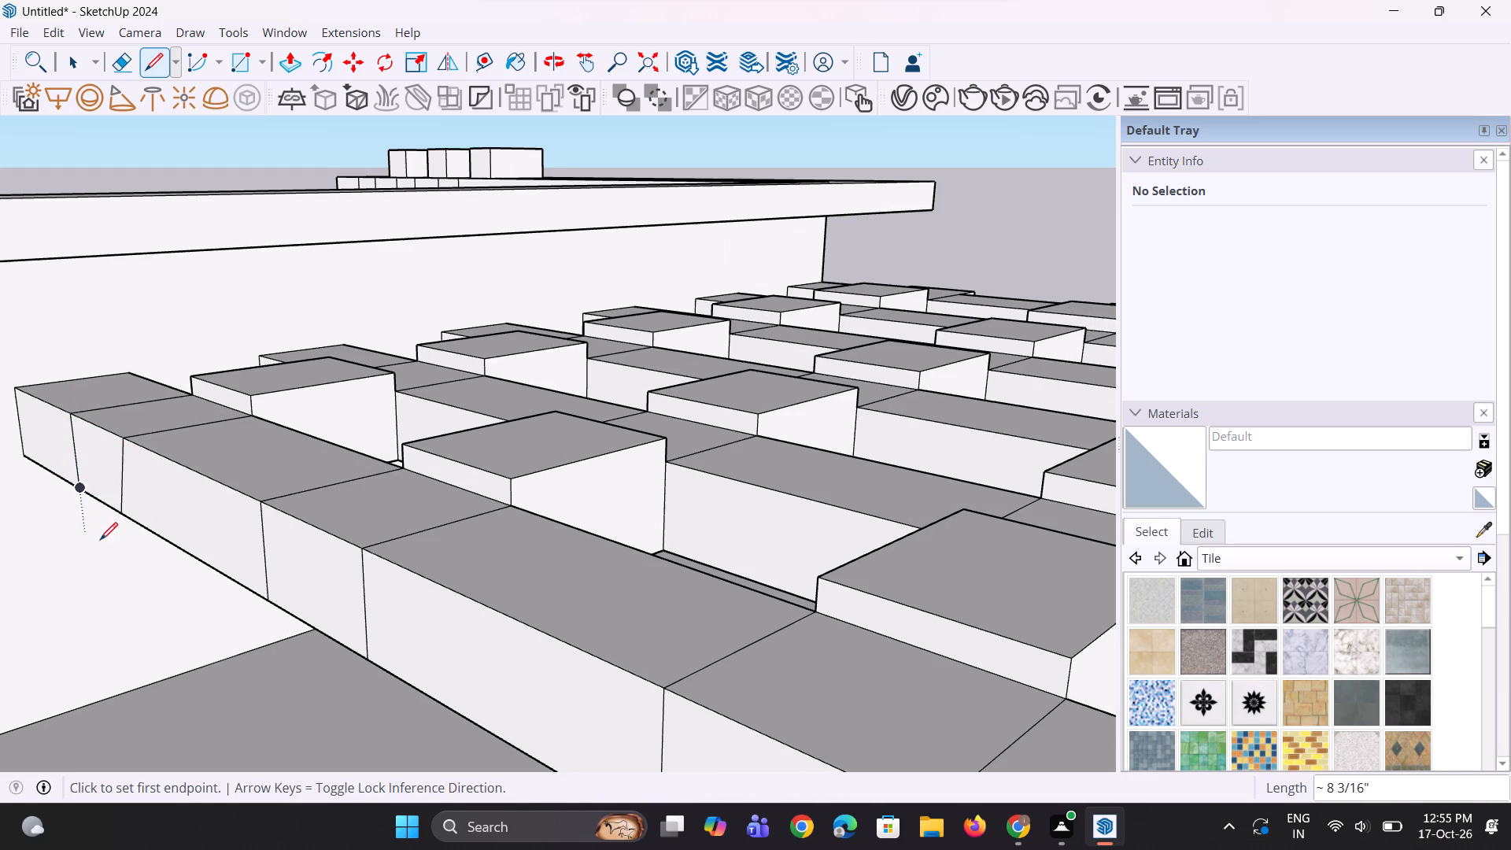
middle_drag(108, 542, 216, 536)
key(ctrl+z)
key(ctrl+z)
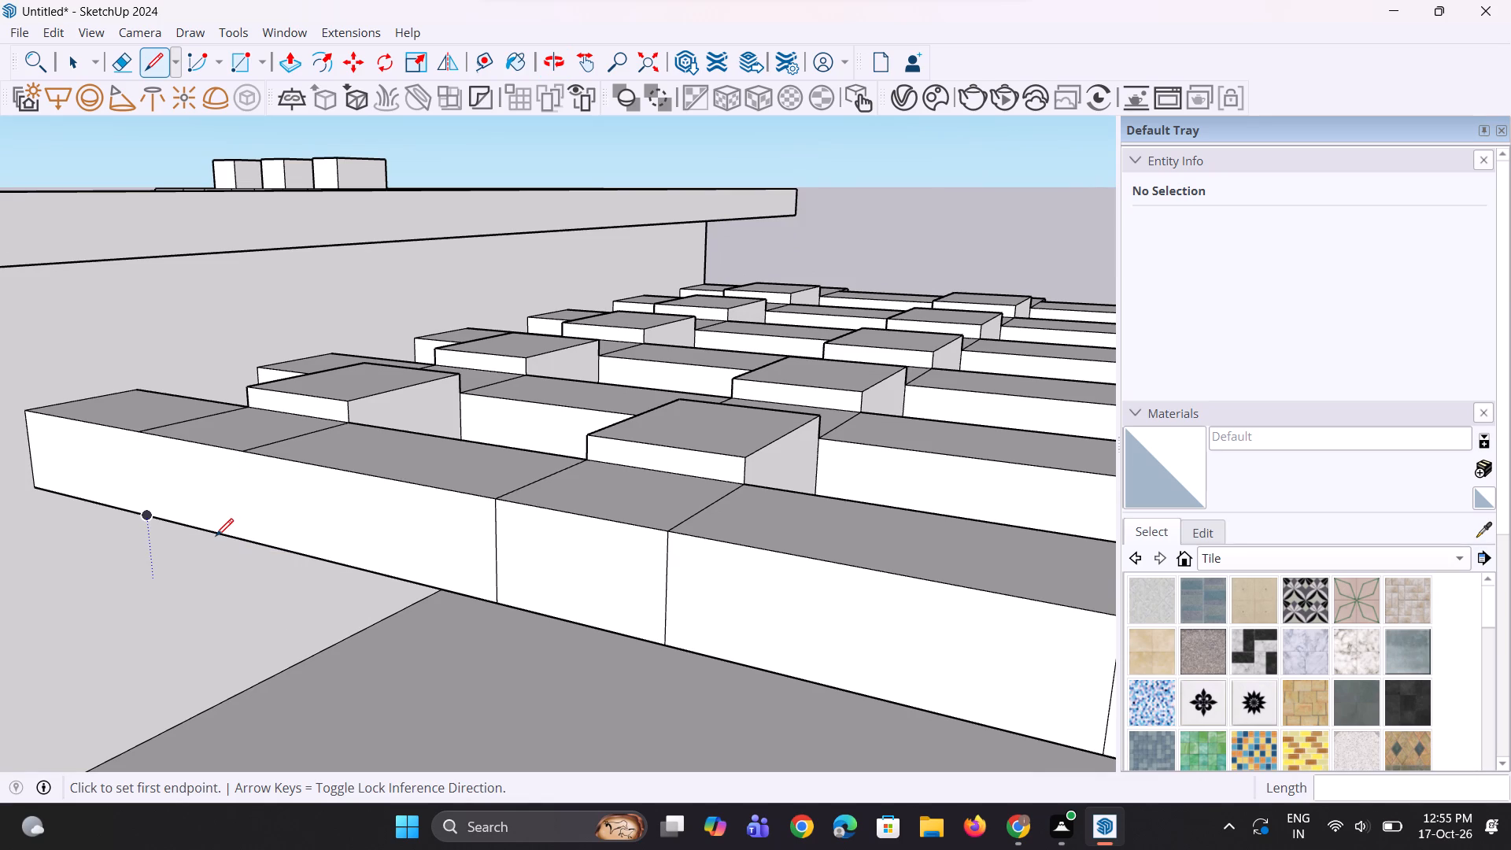
Draw vertical lines about 8 3/16" long on the rear slat's outer face at both edges of the seventh cross strip.
click(242, 455)
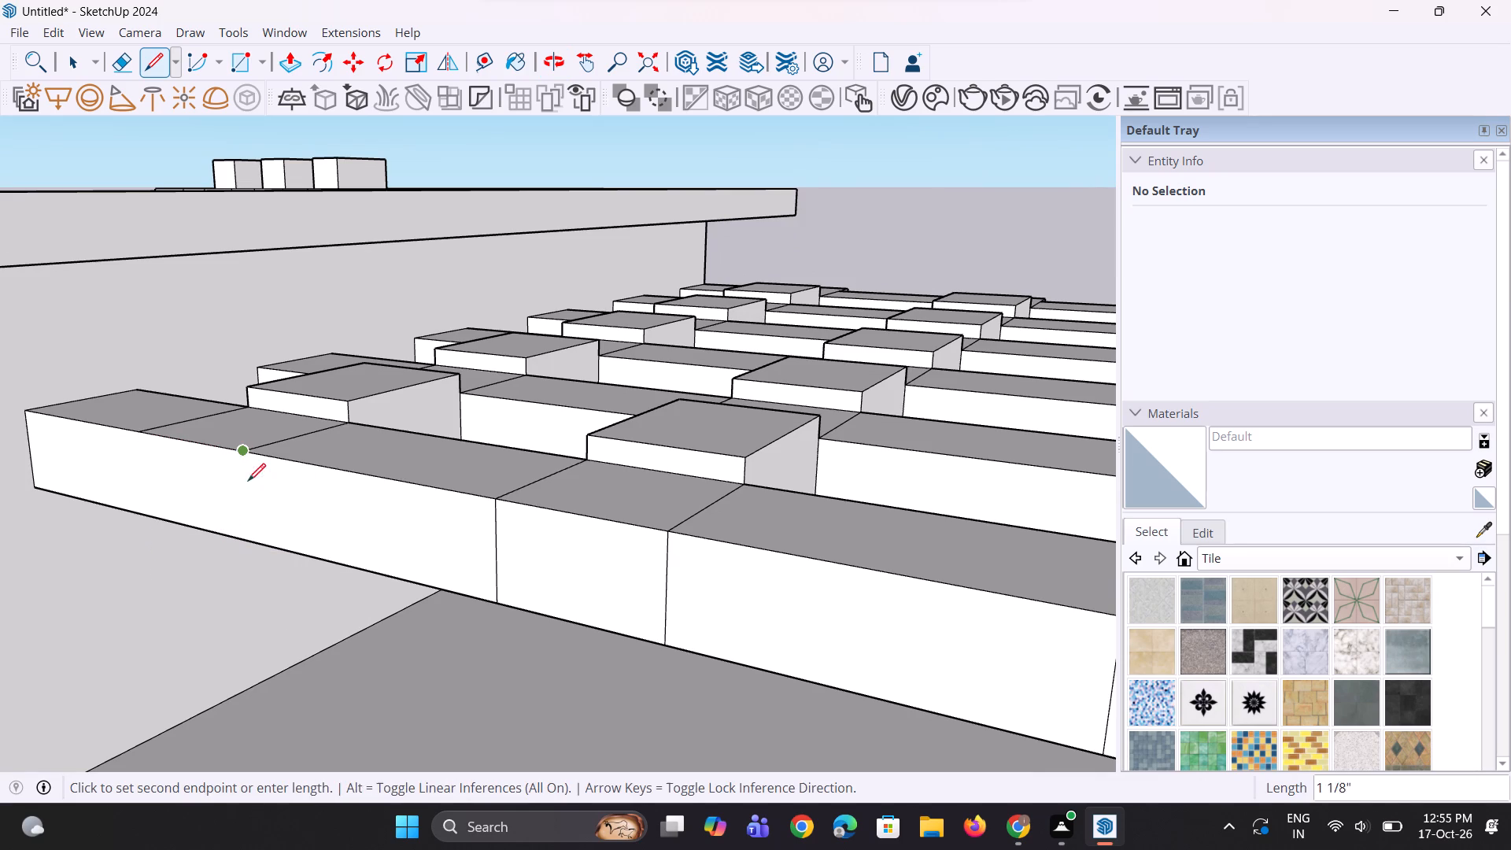
click(257, 538)
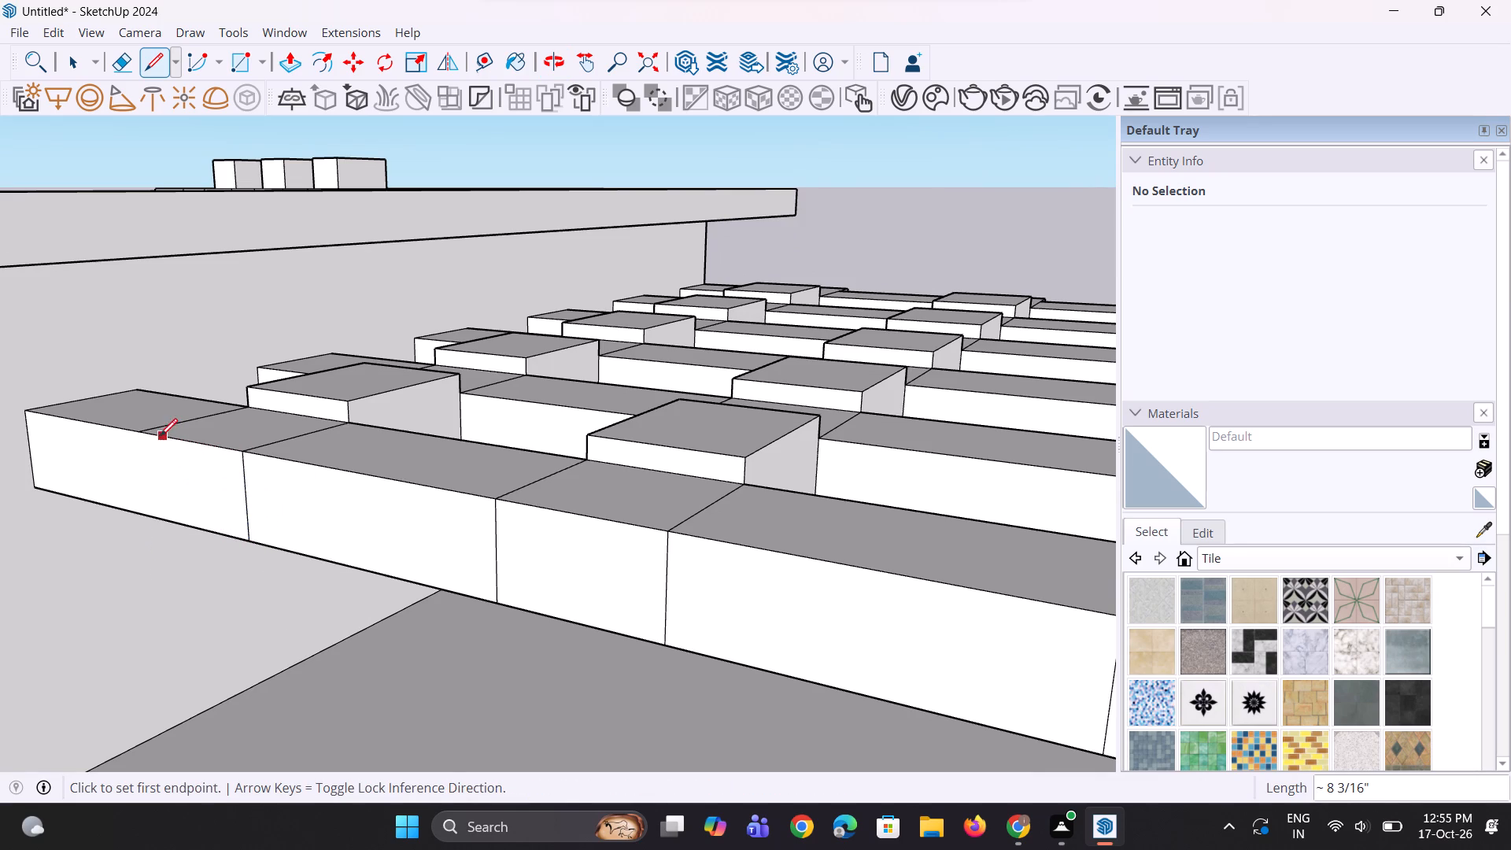
click(140, 431)
click(151, 514)
Pull the rear slat's outer face section at the seventh cross strip outward about 2 13/16".
scroll(208, 600, down, 8)
middle_drag(234, 570, 242, 591)
key(p)
scroll(199, 558, up, 2)
click(199, 558)
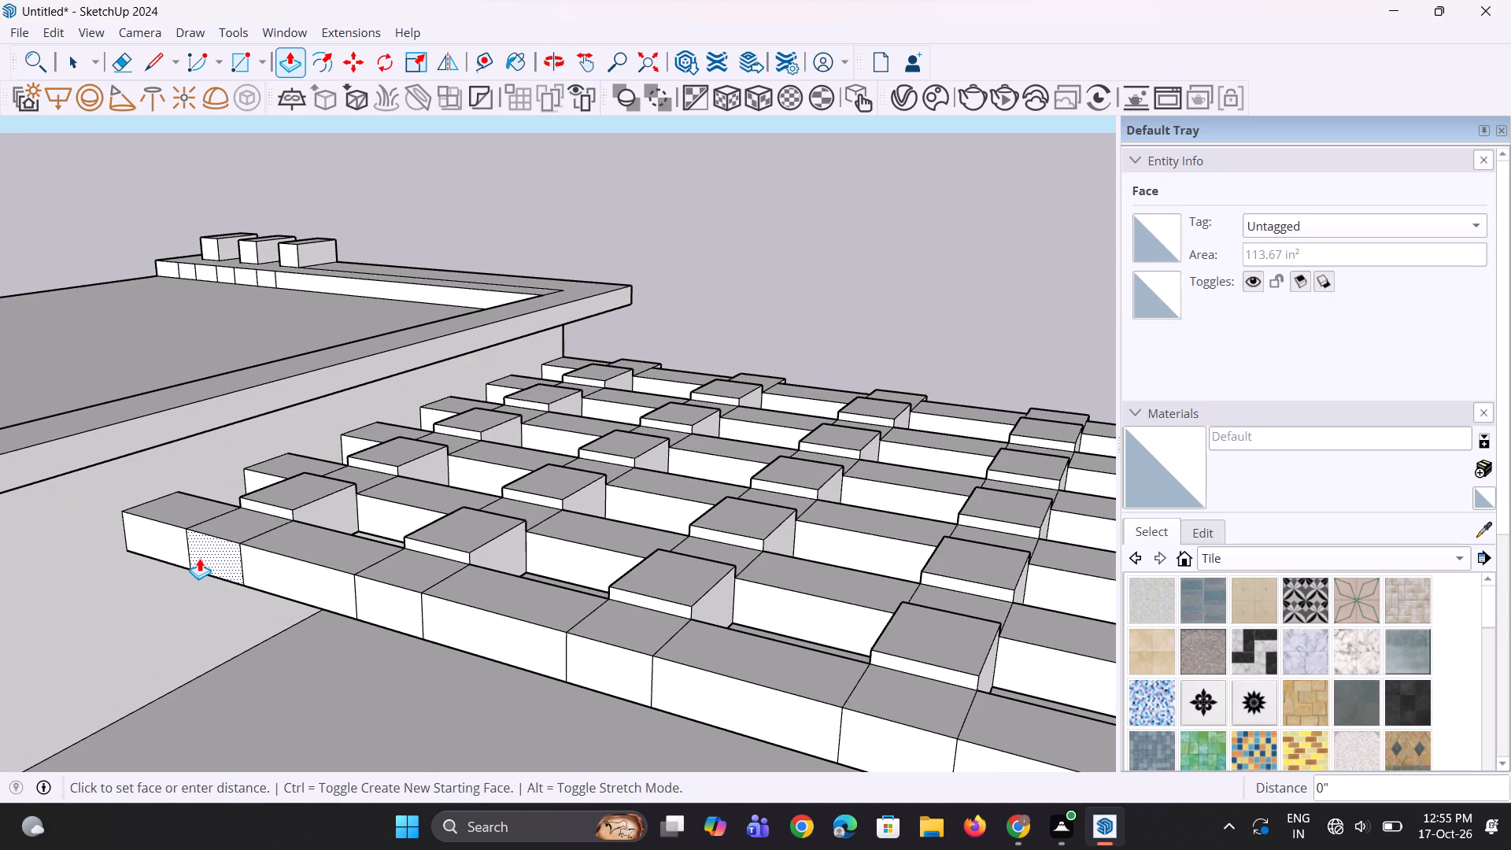
click(189, 570)
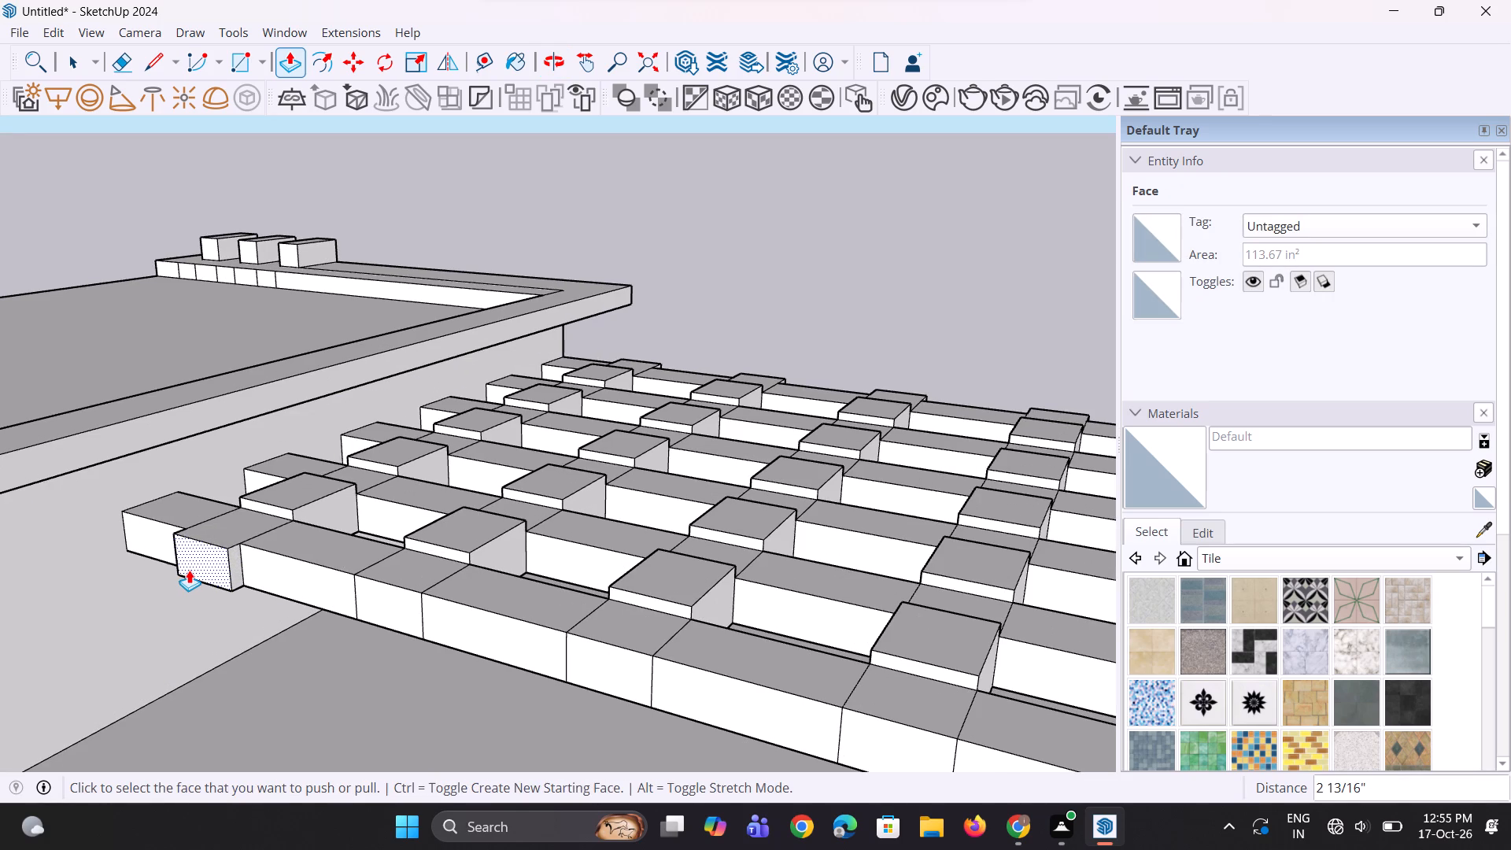
Repeat the same outward pull on the rear slat's face sections at the sixth through first cross strips.
double_click(387, 619)
double_click(584, 645)
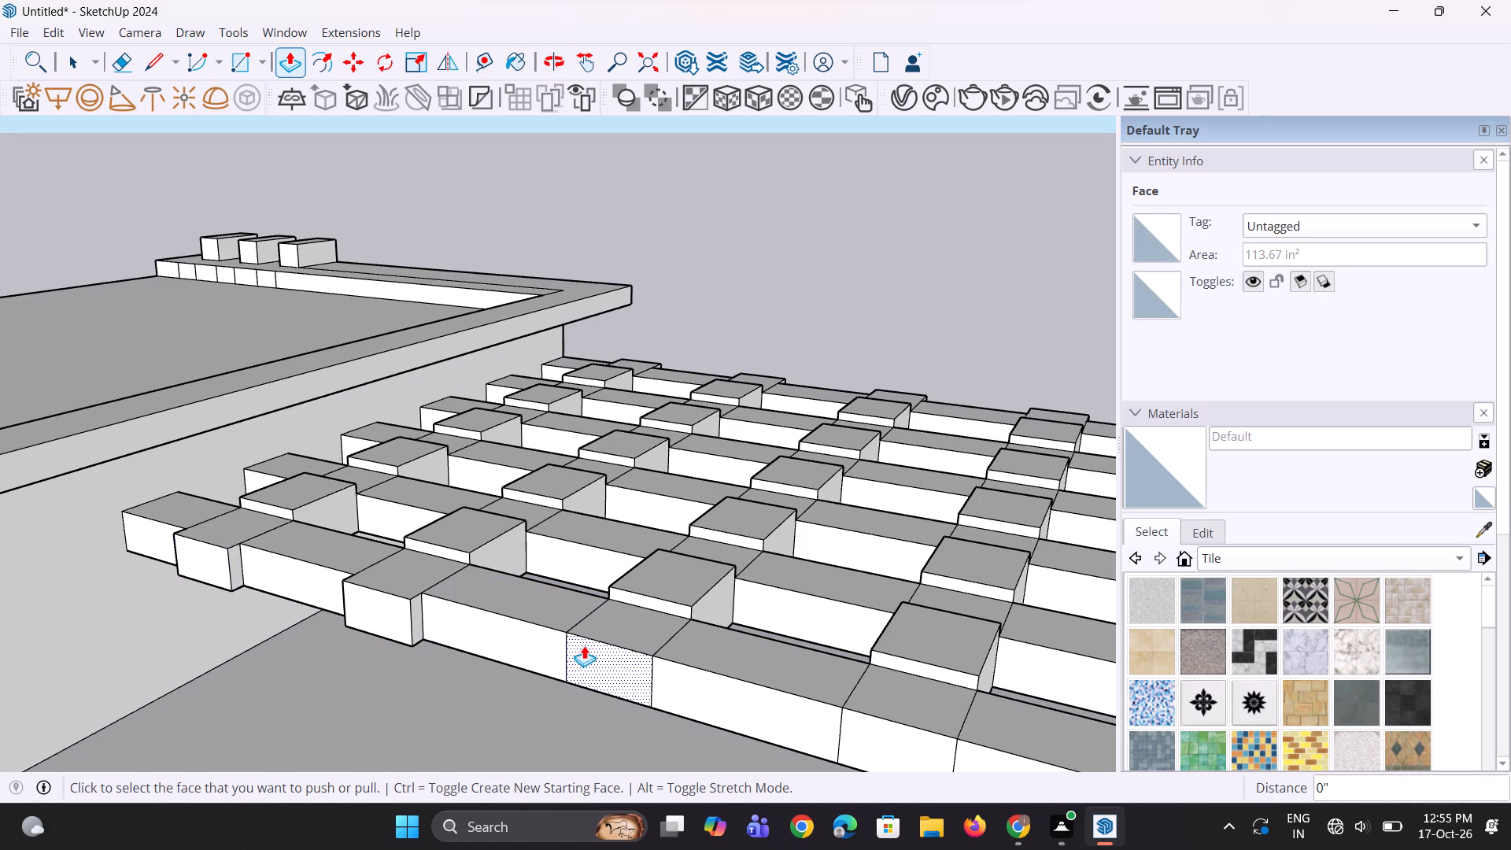
scroll(366, 585, down, 8)
double_click(580, 658)
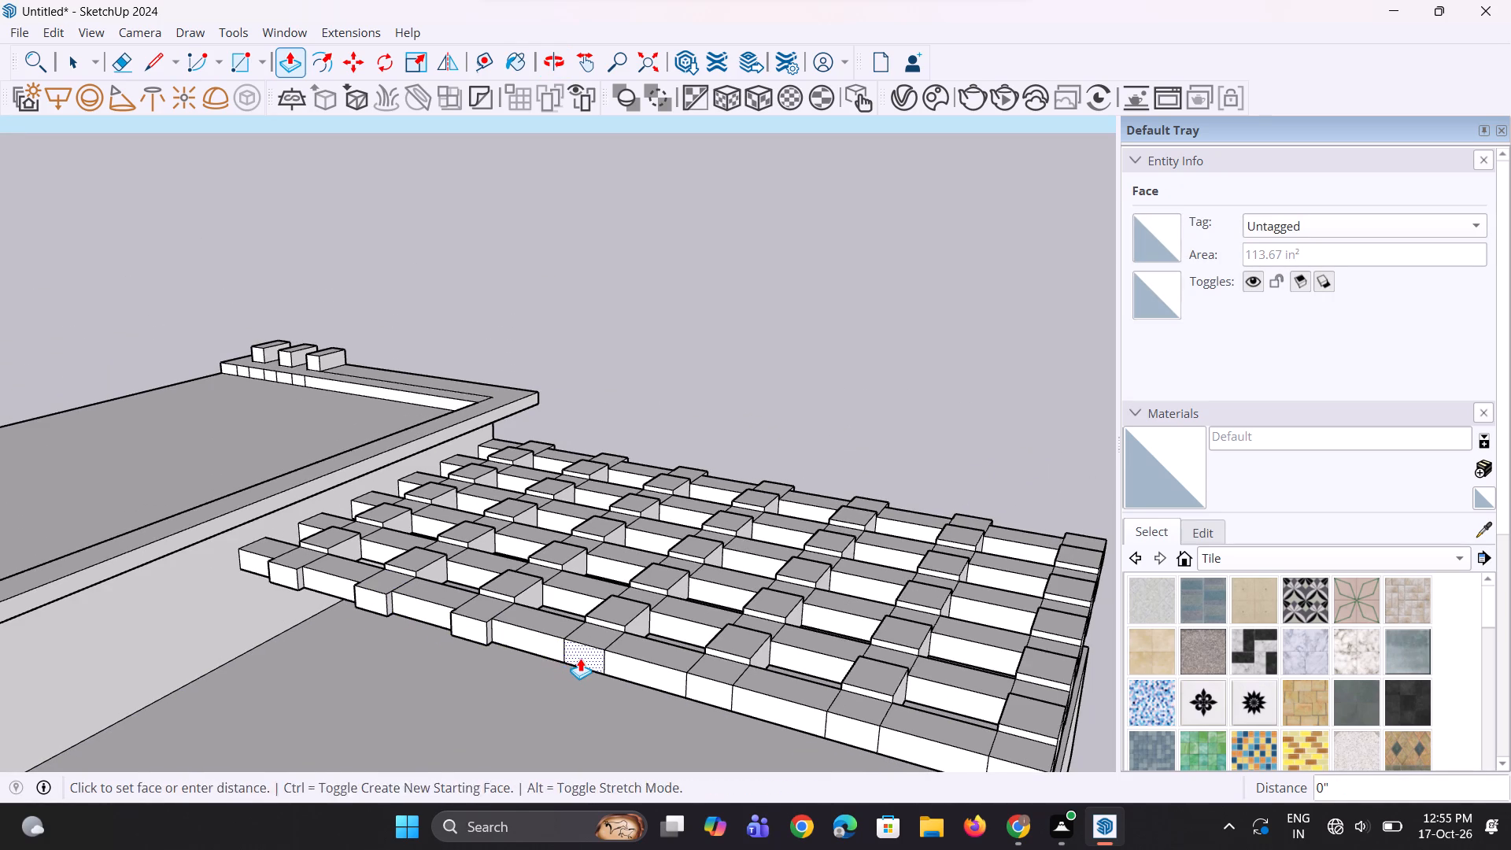
scroll(597, 689, up, 3)
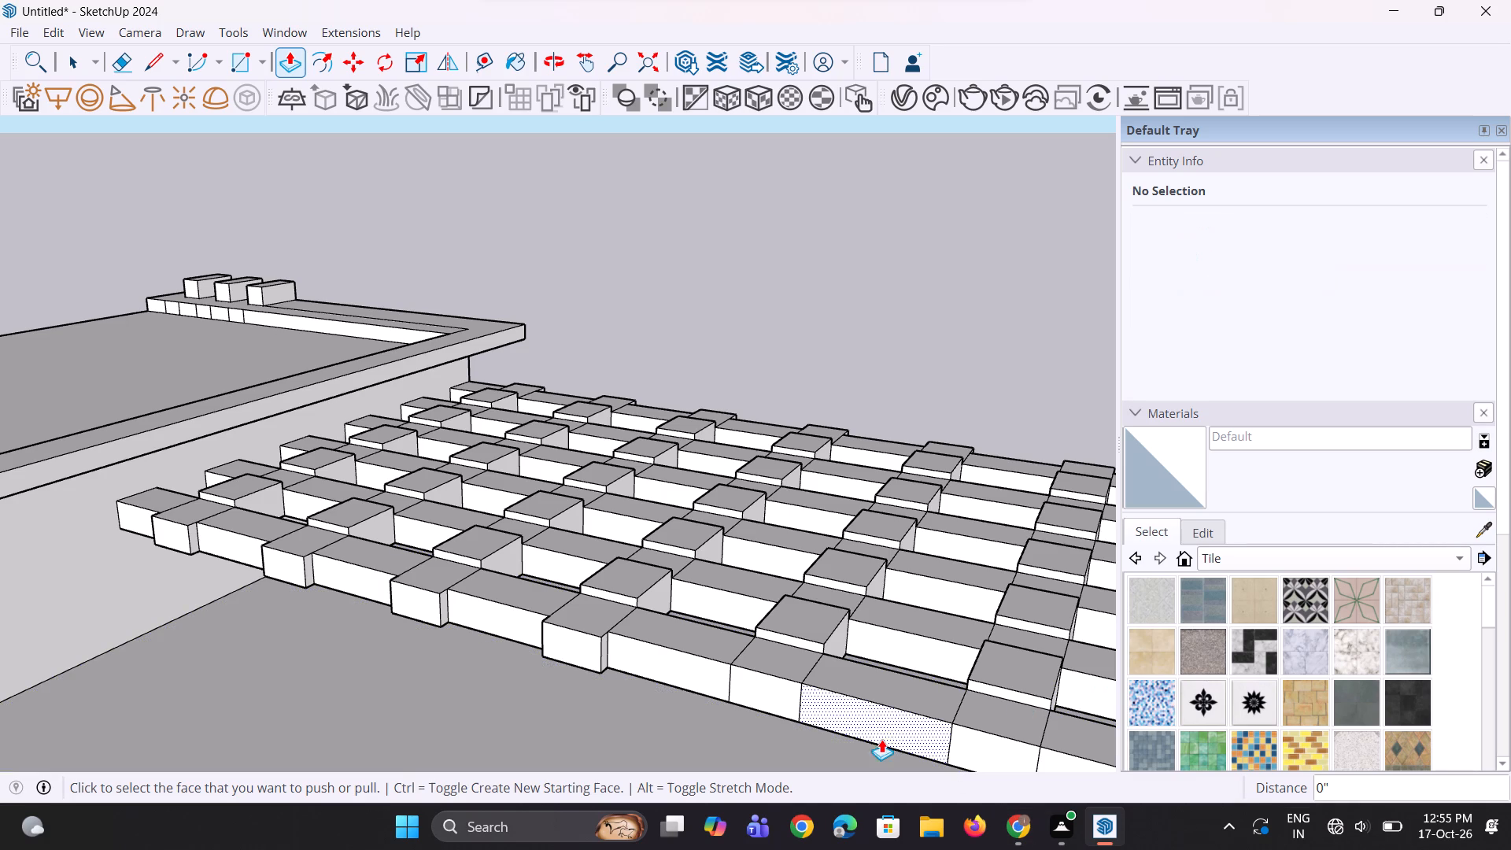
double_click(777, 686)
scroll(581, 640, down, 6)
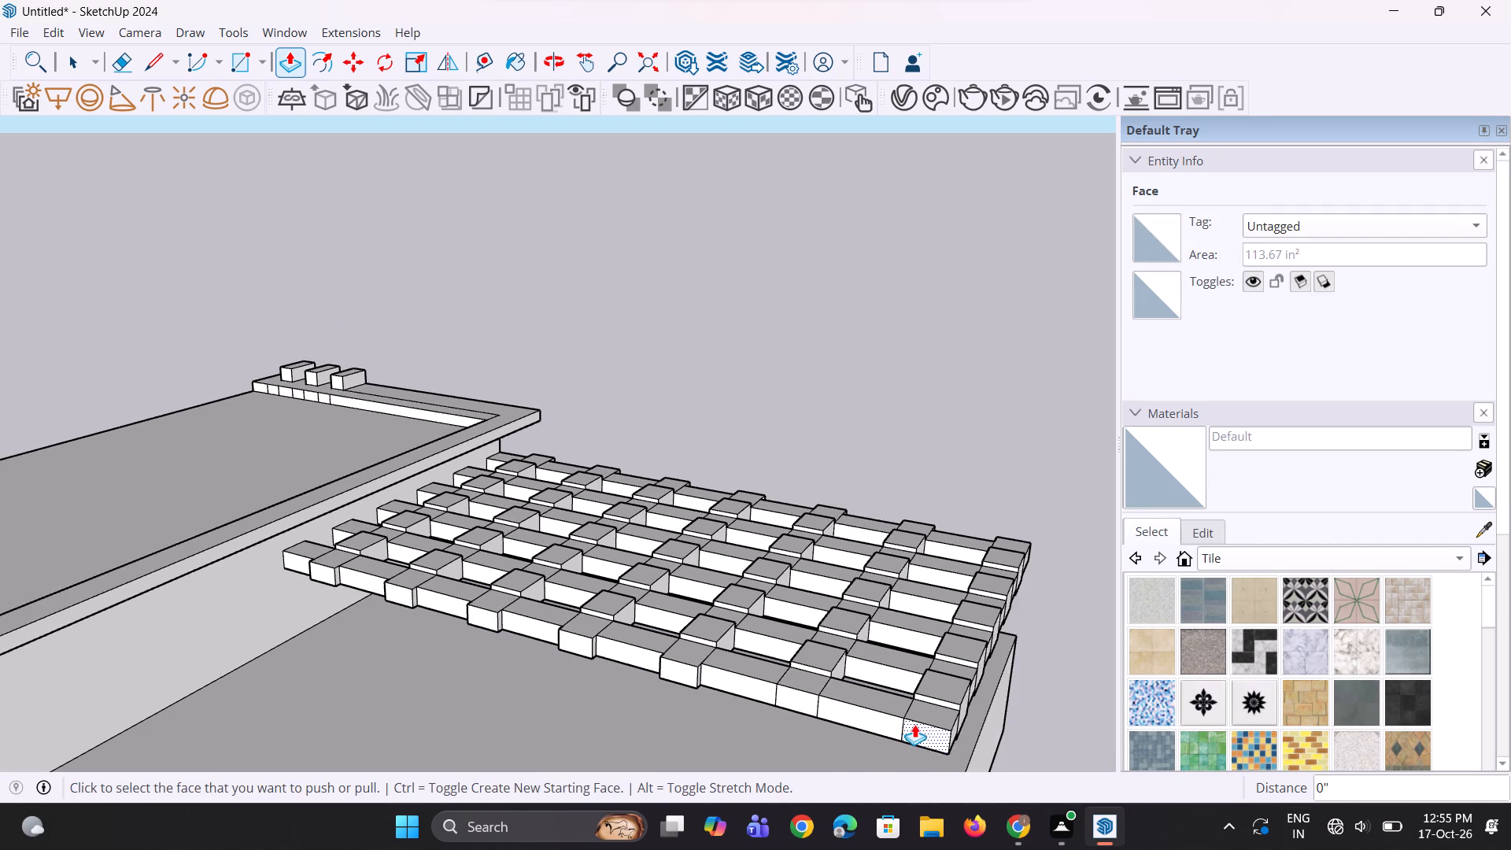
scroll(914, 724, up, 5)
double_click(792, 697)
double_click(973, 747)
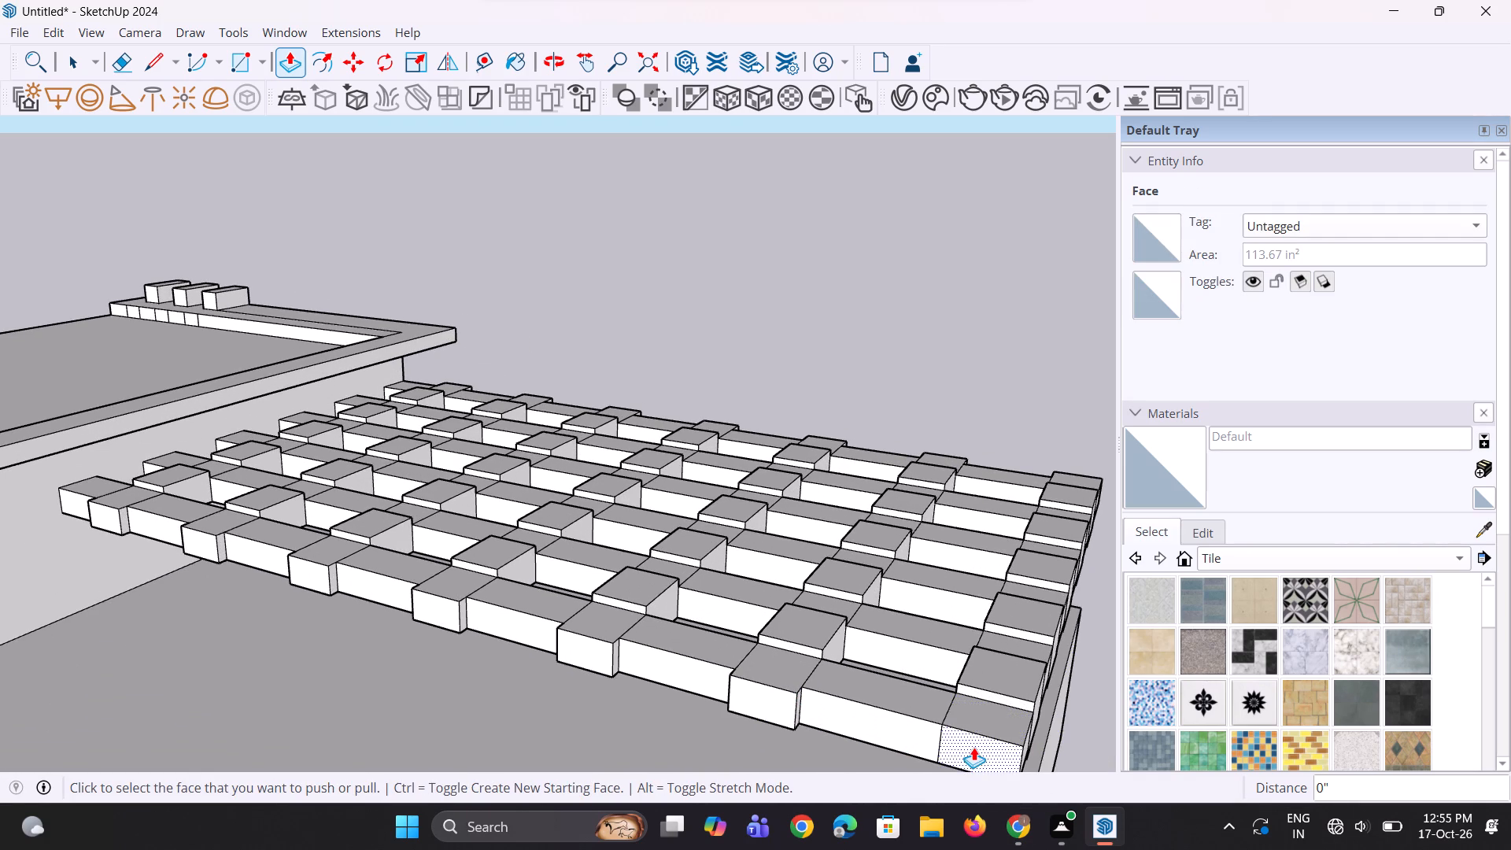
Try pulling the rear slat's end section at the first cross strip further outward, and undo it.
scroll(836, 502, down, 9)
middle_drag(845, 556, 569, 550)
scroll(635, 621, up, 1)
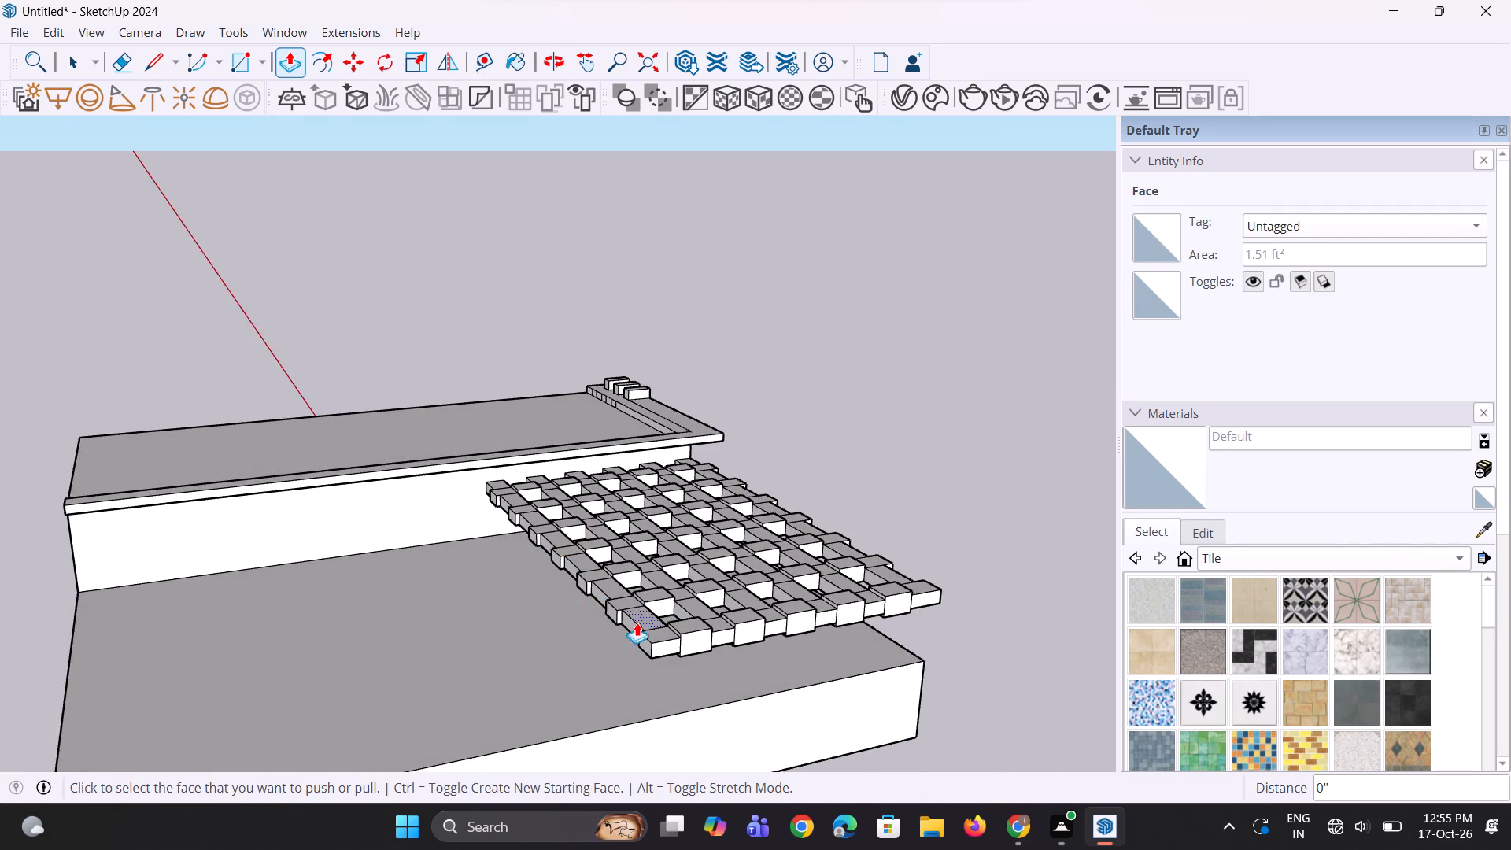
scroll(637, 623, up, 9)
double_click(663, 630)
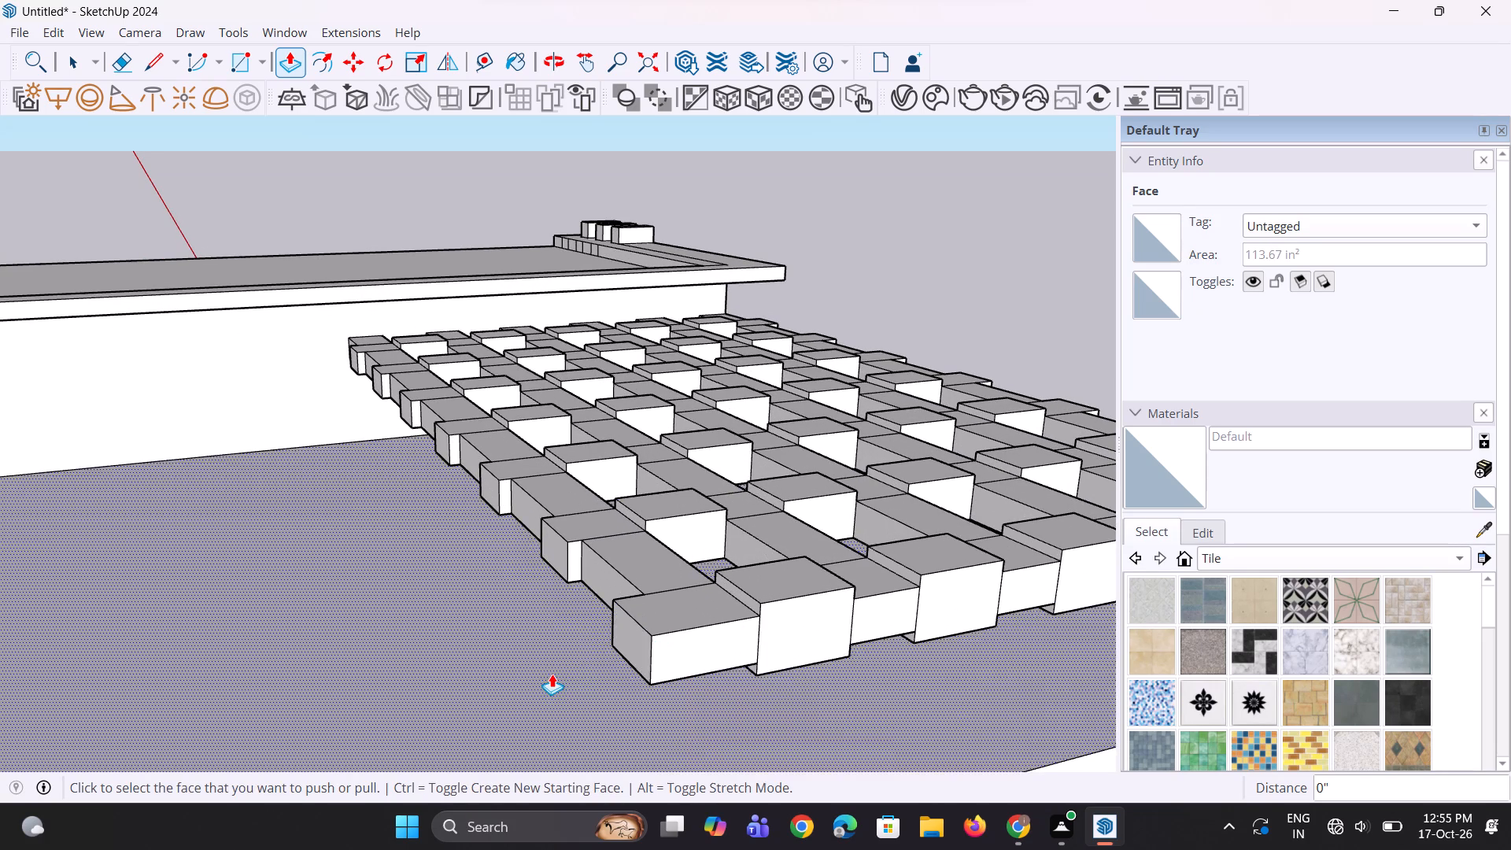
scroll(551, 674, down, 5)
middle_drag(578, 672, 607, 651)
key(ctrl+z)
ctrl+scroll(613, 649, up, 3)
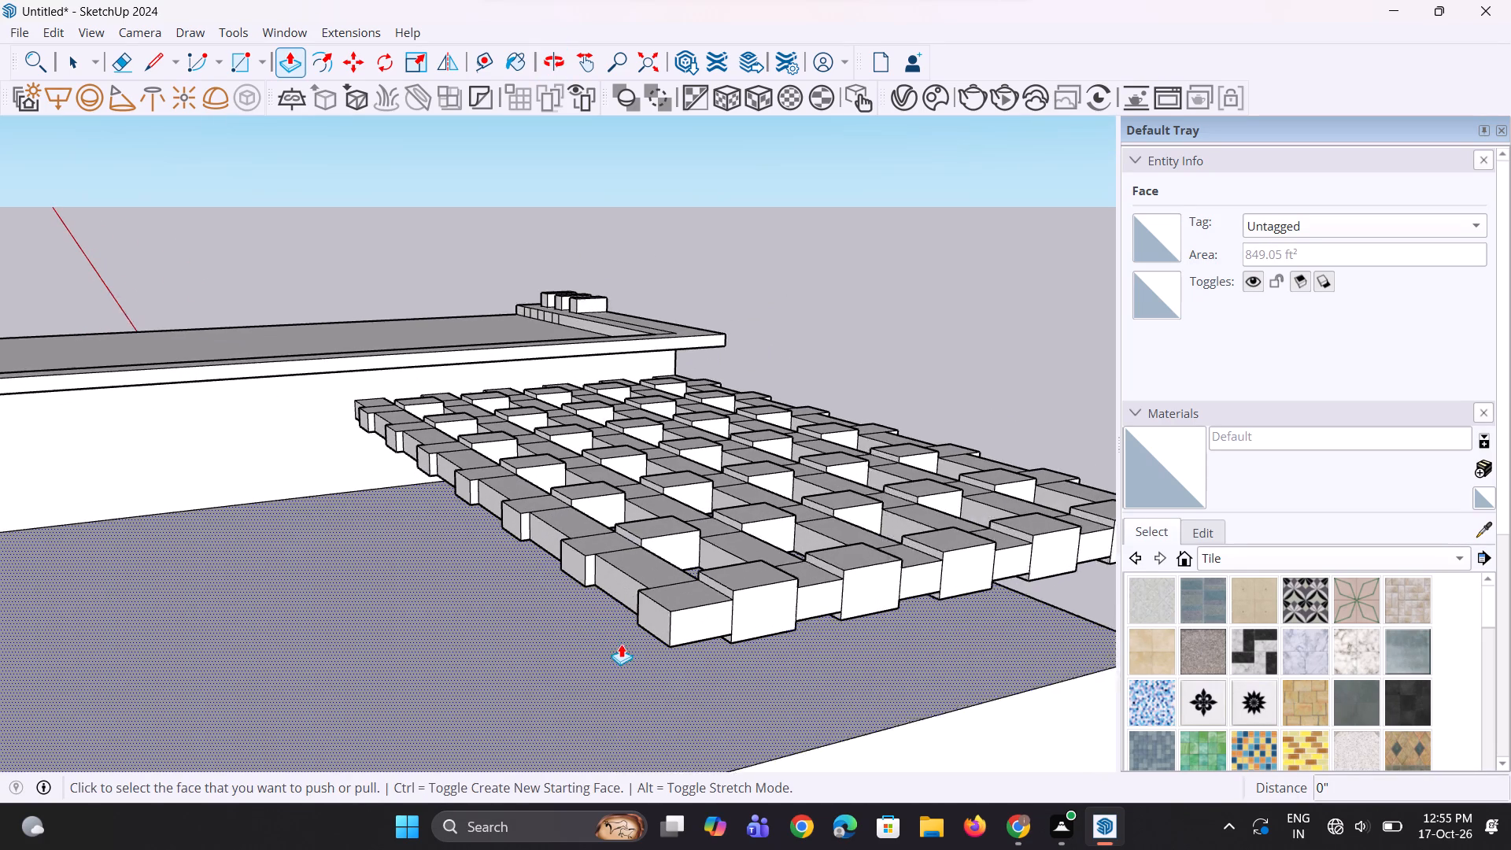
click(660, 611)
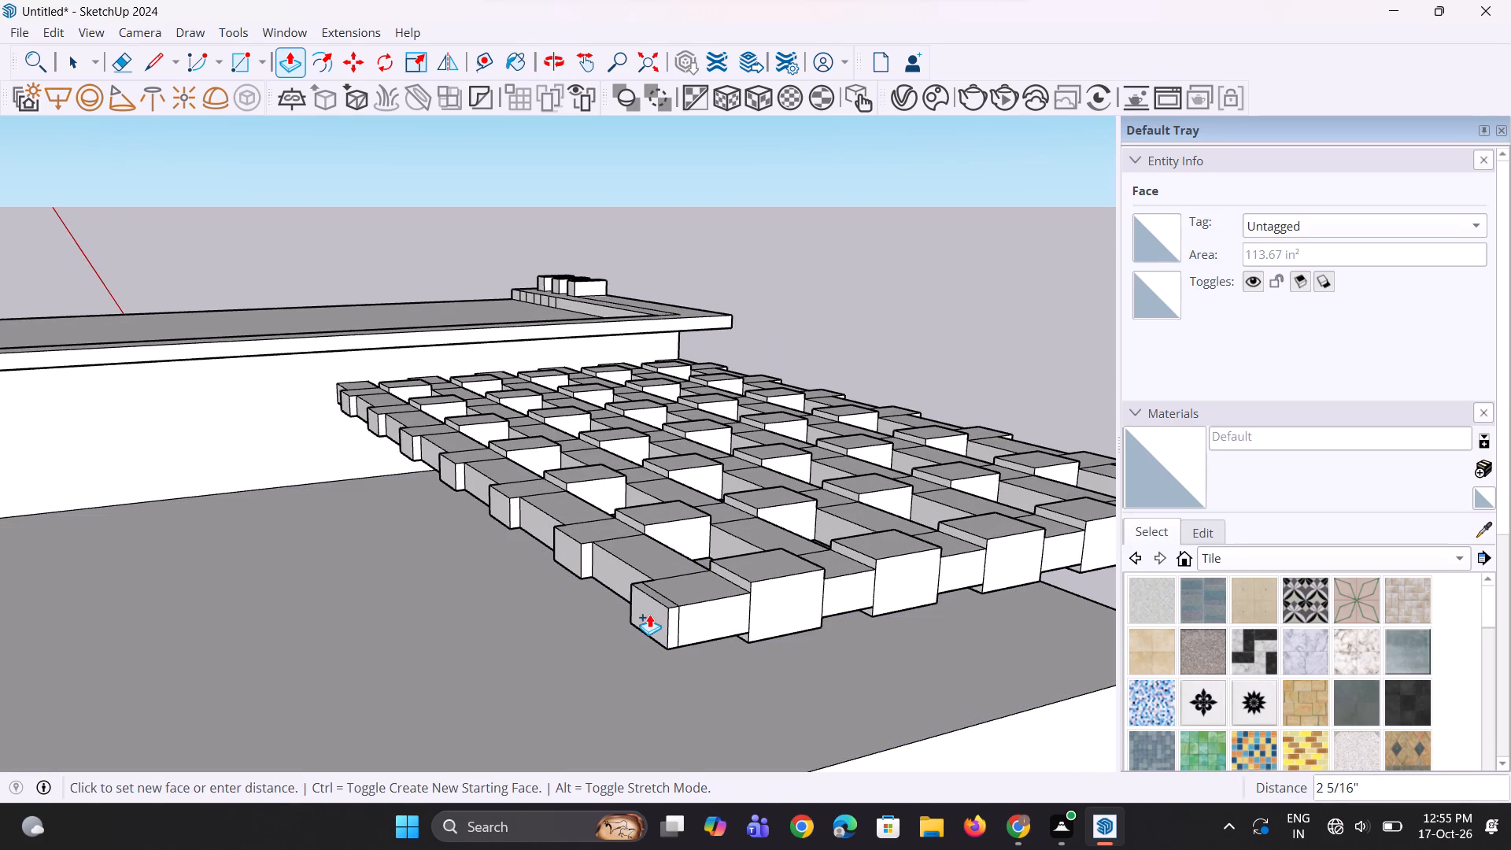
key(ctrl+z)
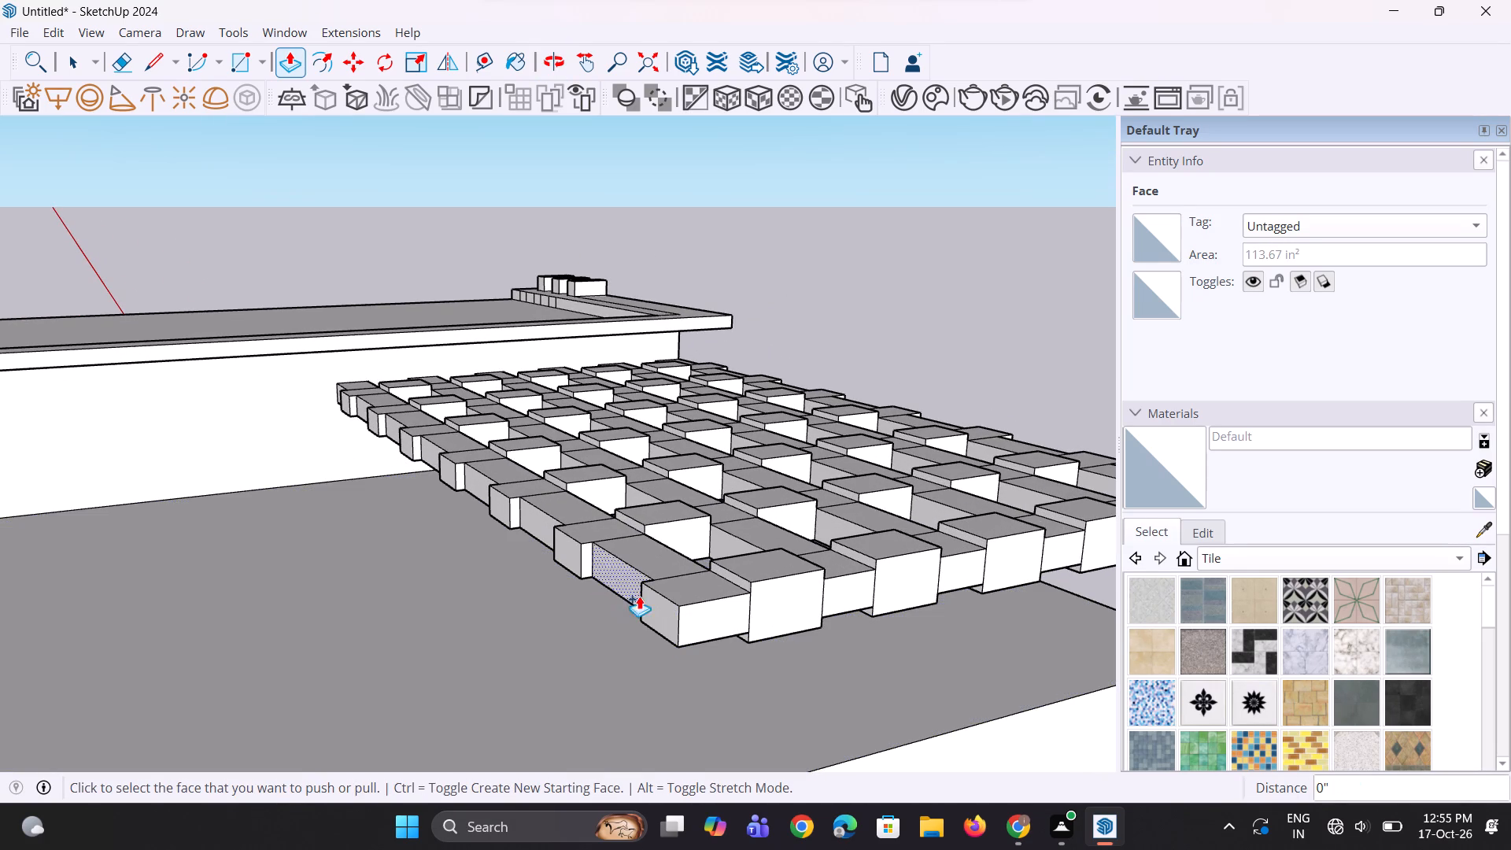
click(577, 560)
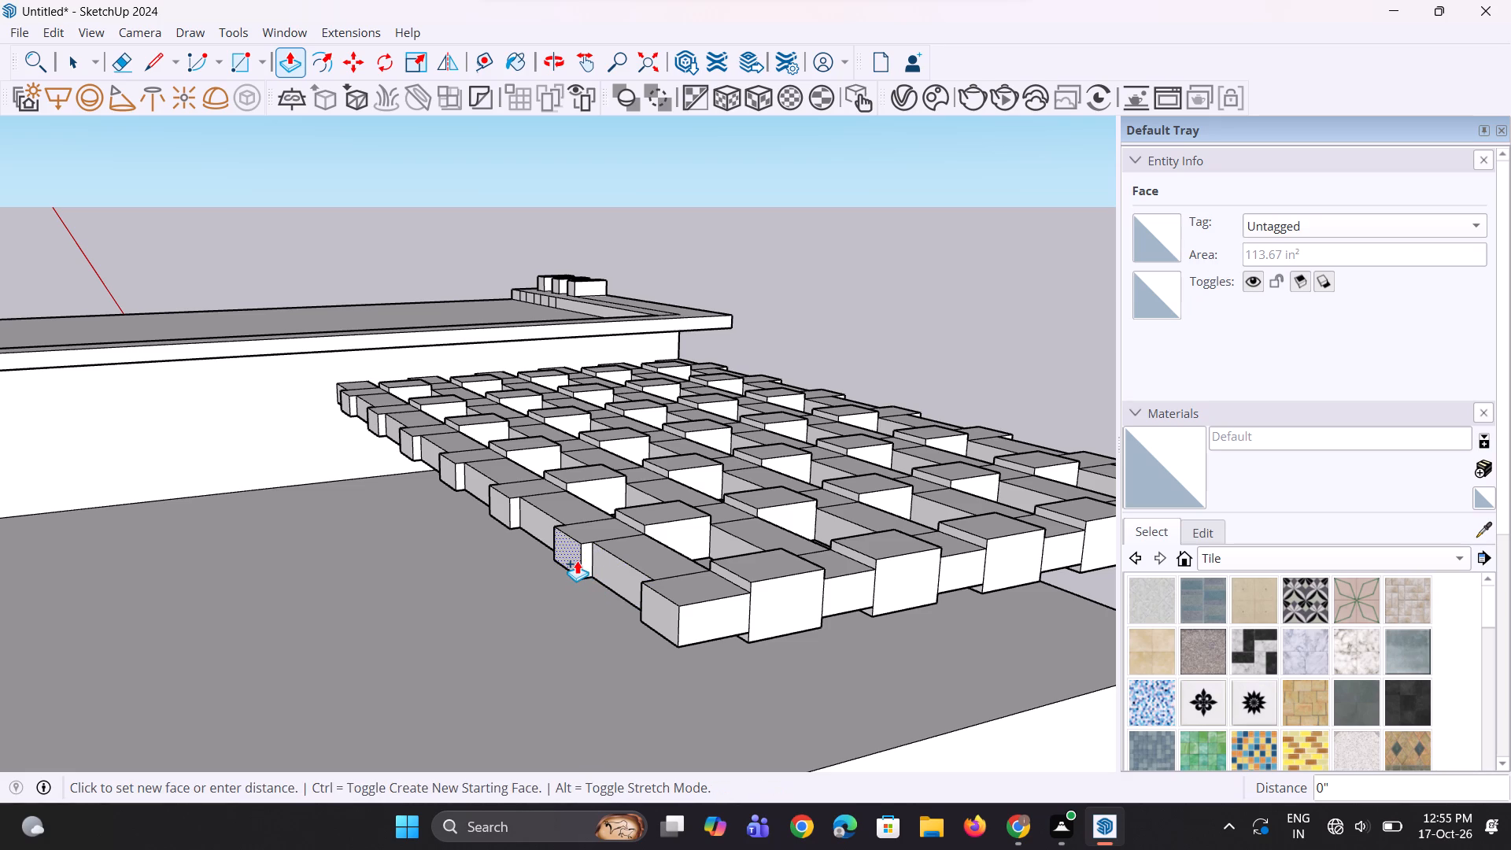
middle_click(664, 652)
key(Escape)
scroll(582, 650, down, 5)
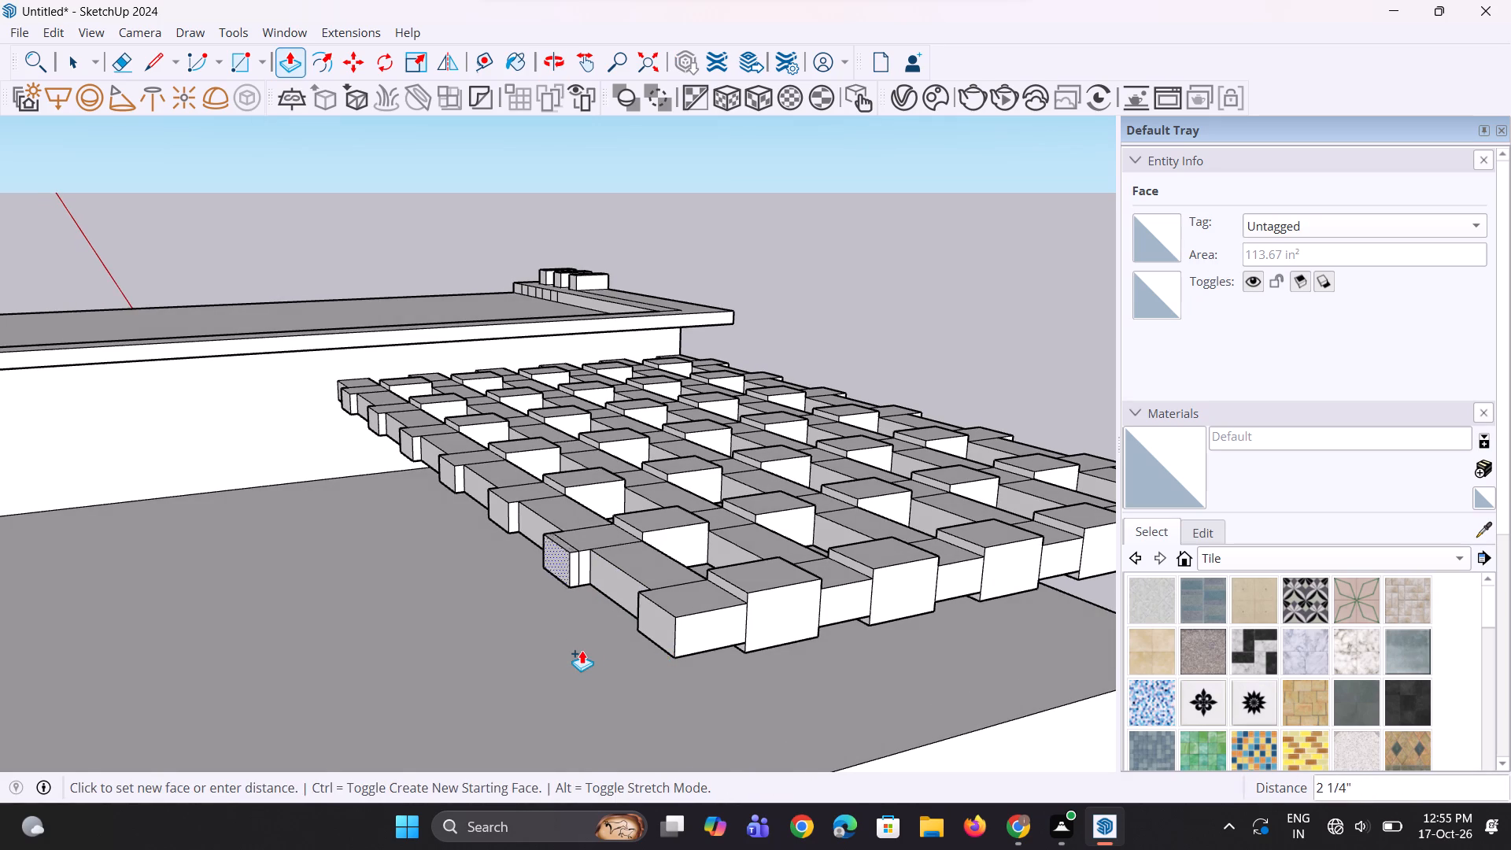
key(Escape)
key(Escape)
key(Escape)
Examine the roof pergola and its projecting cross strips against the building from several angles.
scroll(579, 645, down, 5)
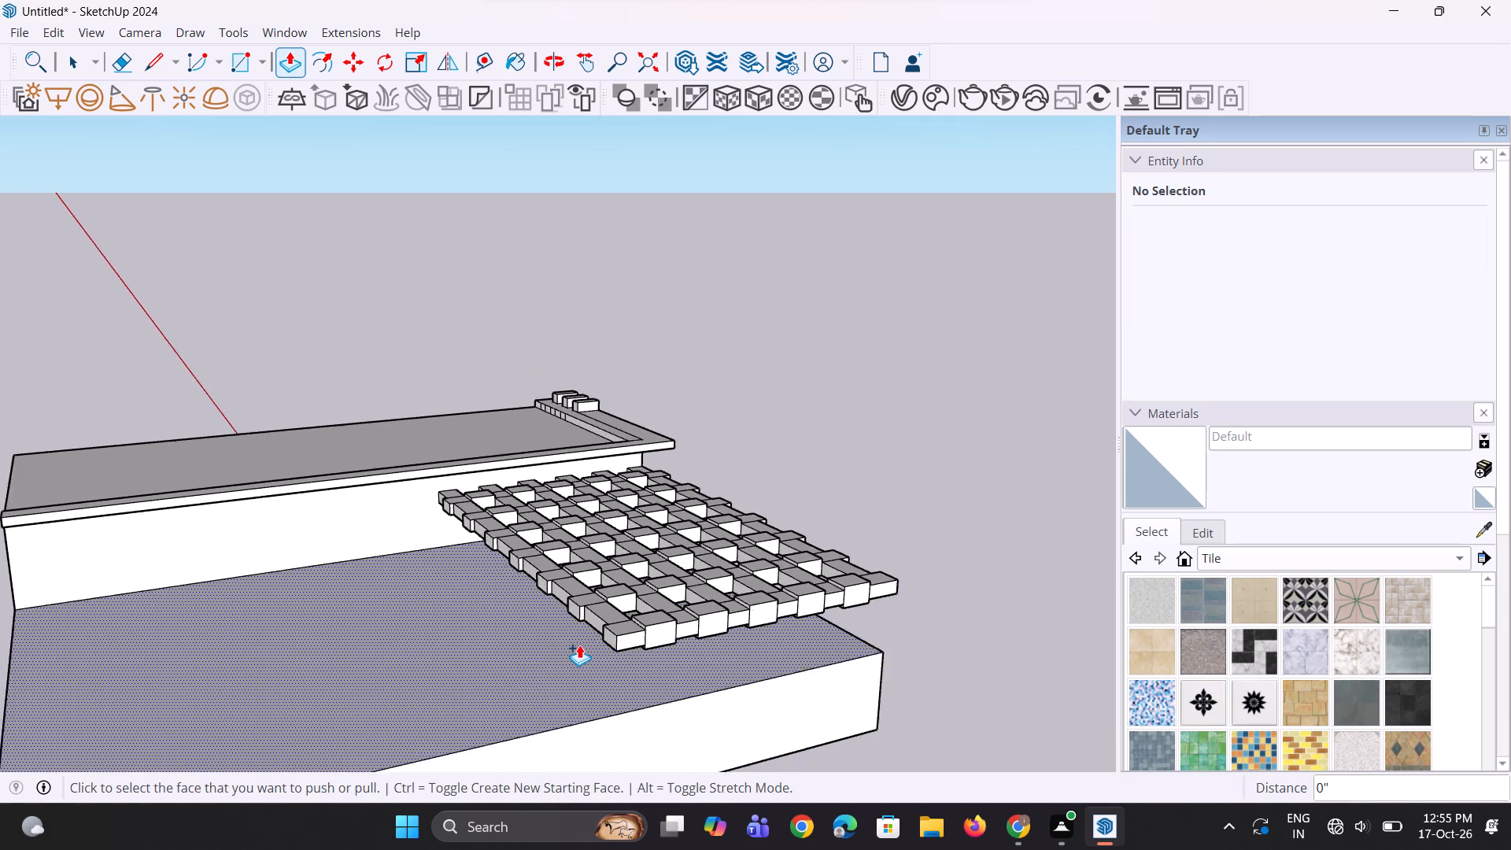
middle_drag(748, 631, 428, 695)
scroll(438, 682, down, 3)
middle_drag(531, 684, 390, 631)
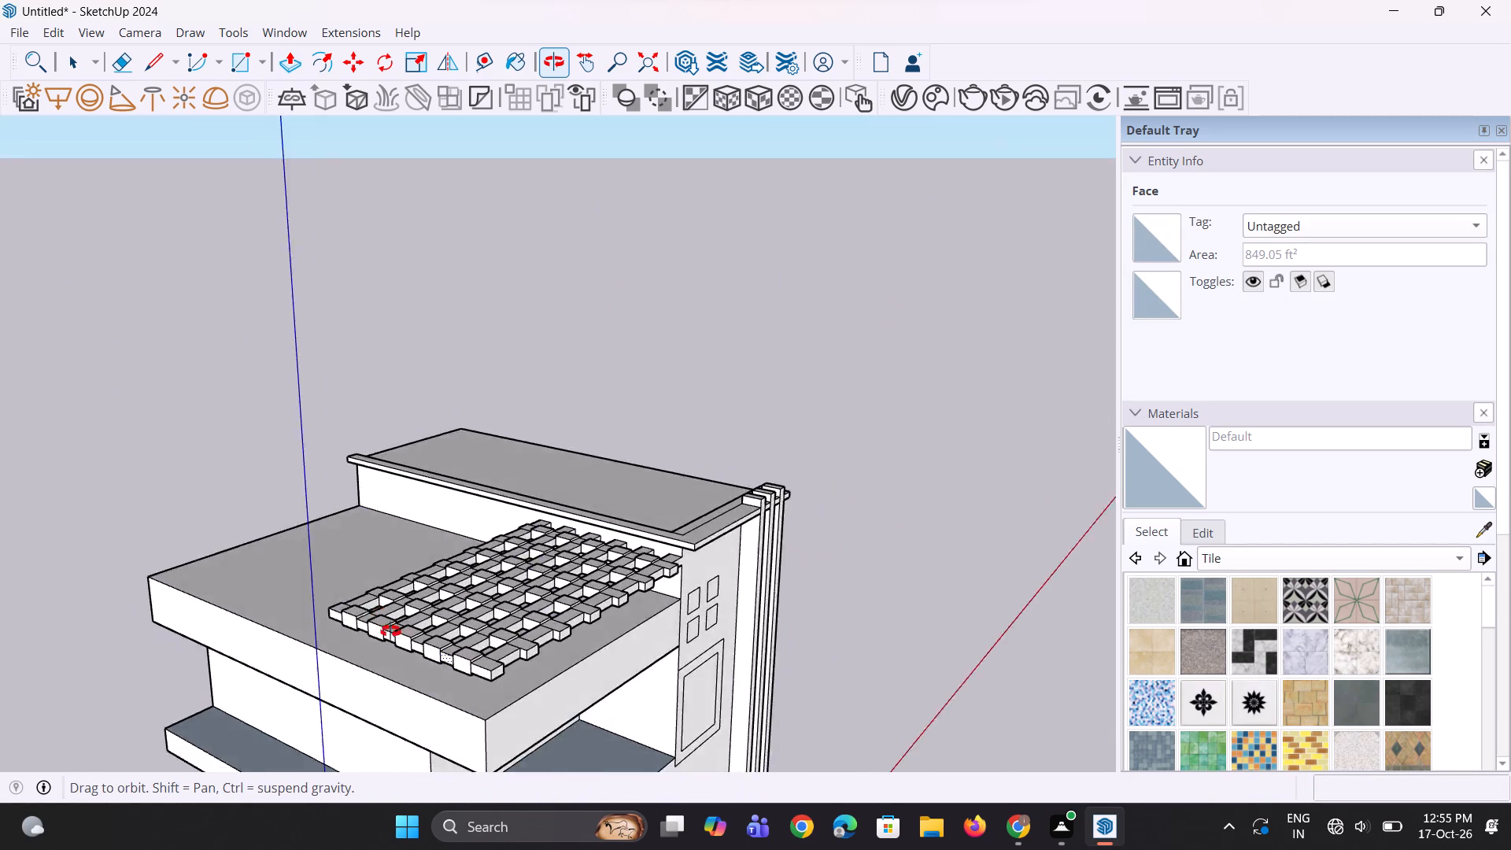
middle_drag(390, 631, 268, 436)
middle_drag(351, 545, 364, 722)
scroll(457, 585, down, 5)
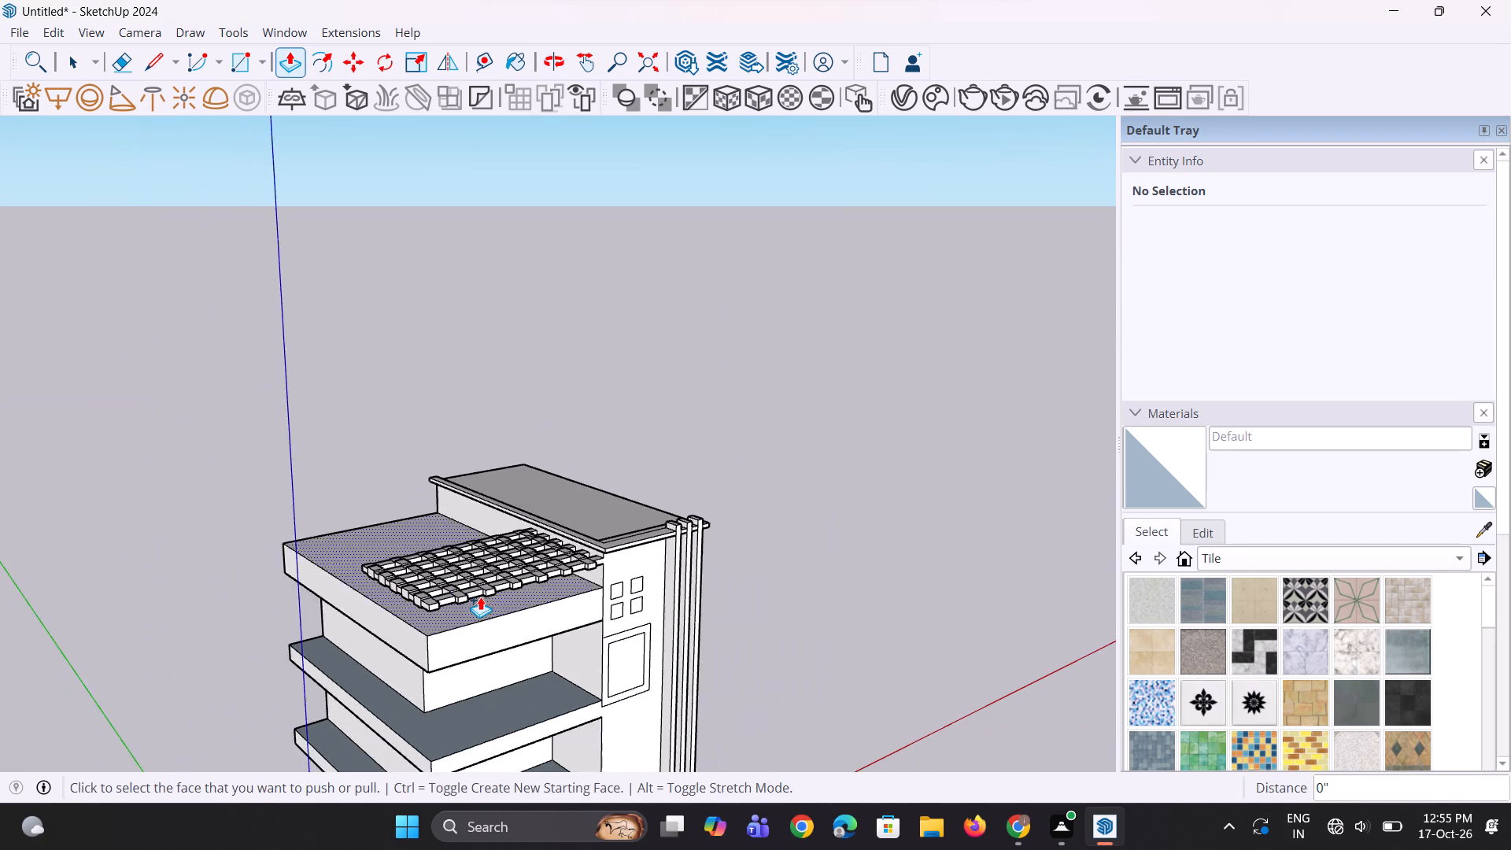
middle_drag(480, 604, 419, 686)
scroll(434, 635, up, 15)
middle_drag(434, 622, 432, 577)
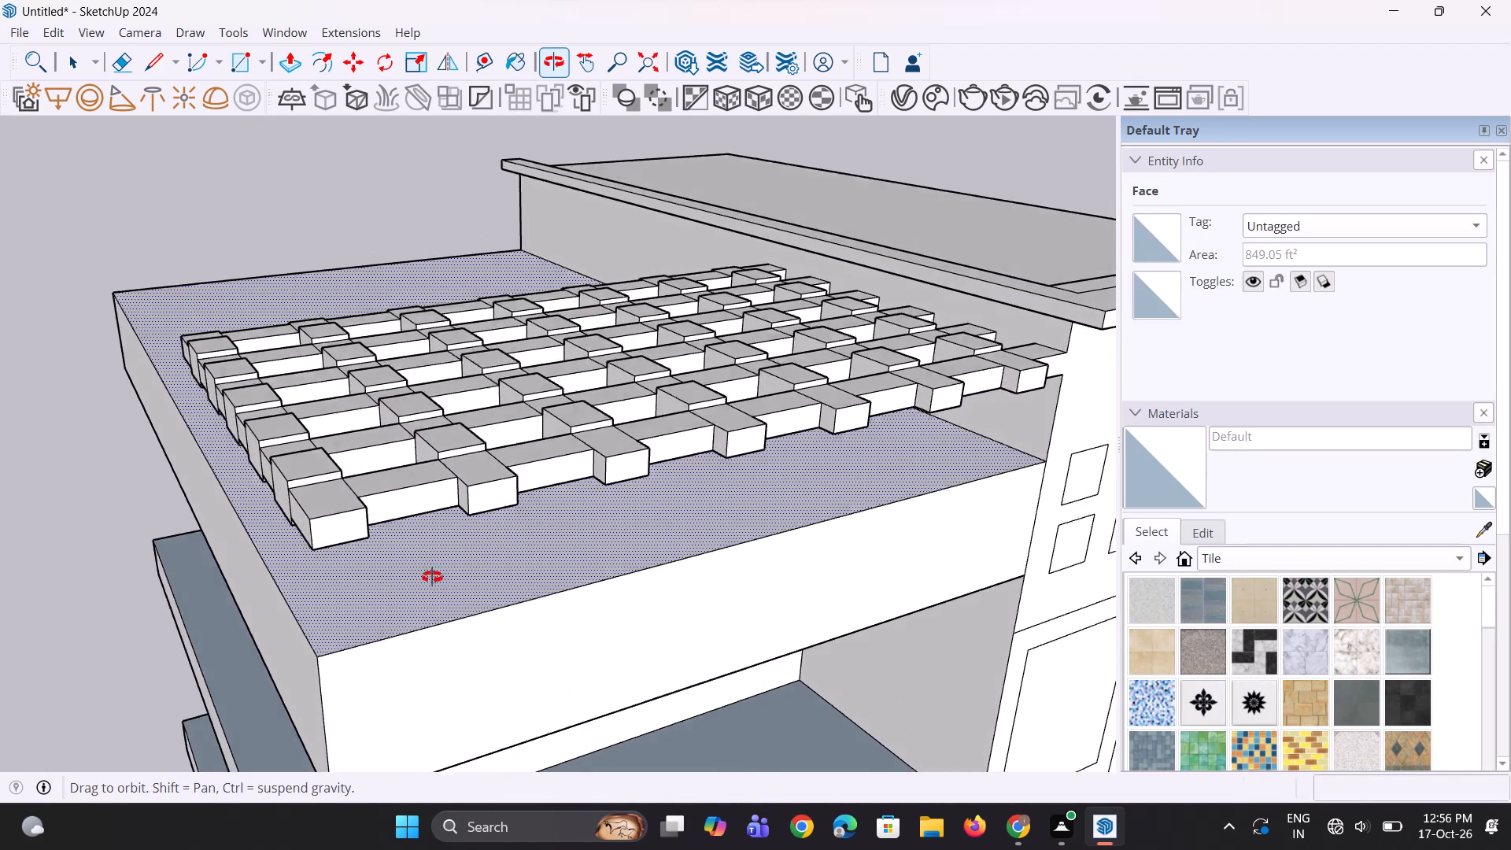
middle_drag(432, 577, 390, 508)
scroll(408, 466, down, 10)
middle_drag(464, 464, 465, 467)
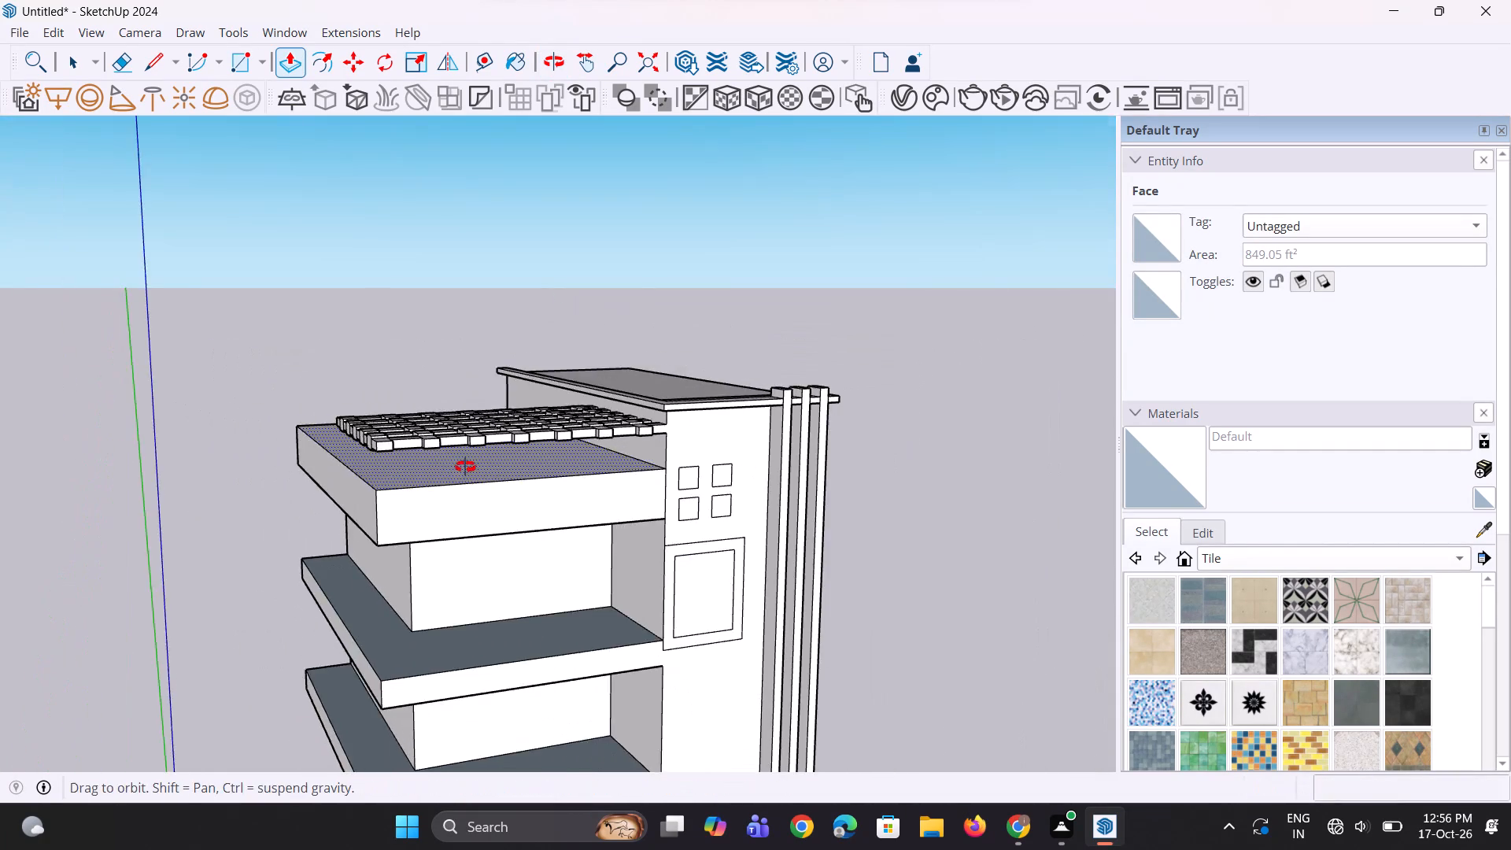
Examine the roof slab, pergola and finned front bay from above and from several sides.
middle_drag(465, 467, 488, 586)
key(space)
key(space)
key(space)
click(988, 532)
middle_drag(465, 451, 390, 452)
scroll(405, 532, up, 3)
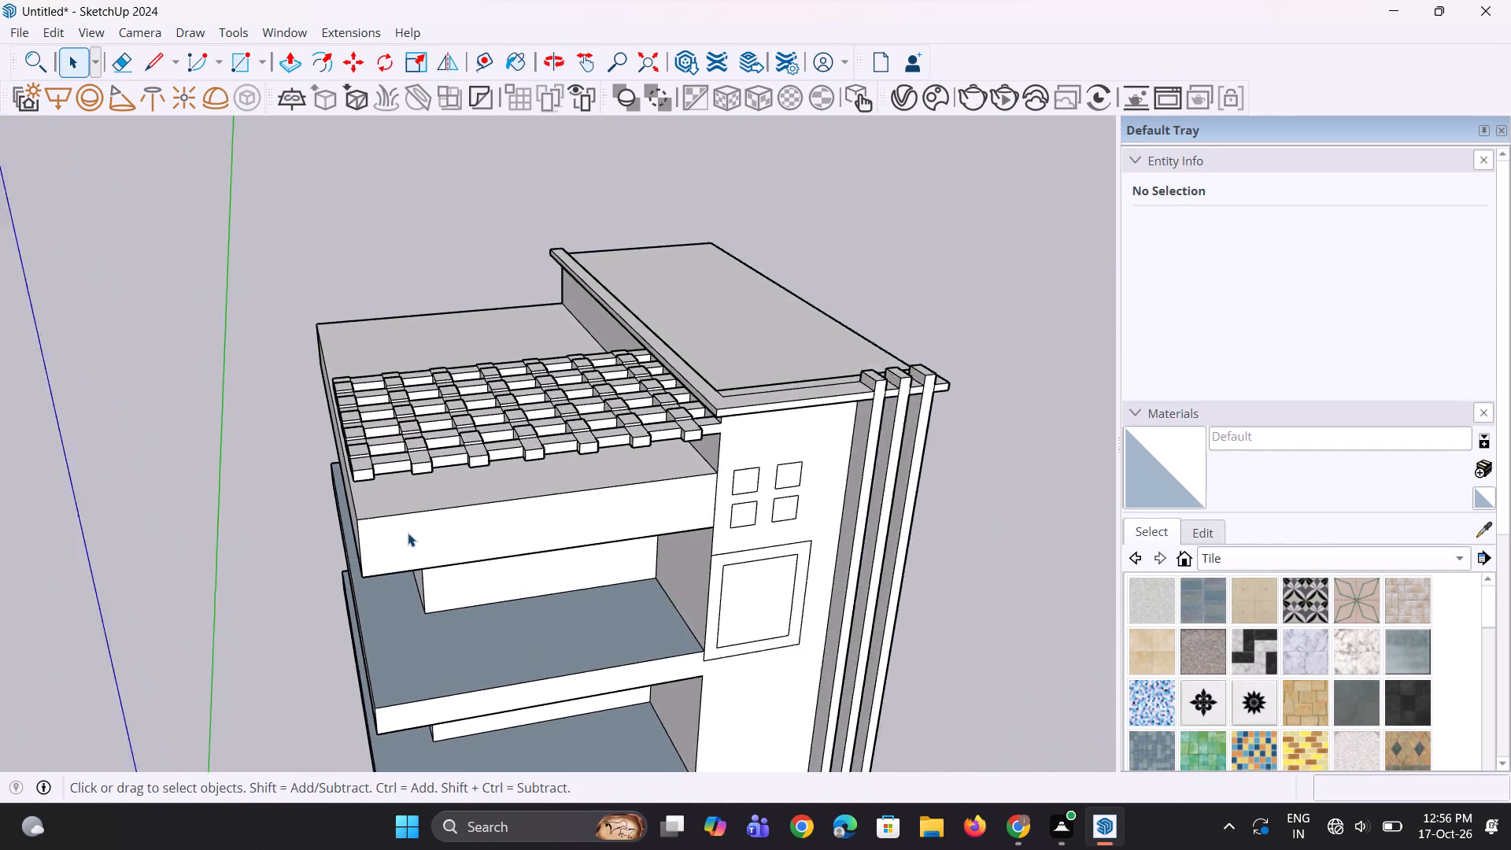
scroll(408, 533, up, 3)
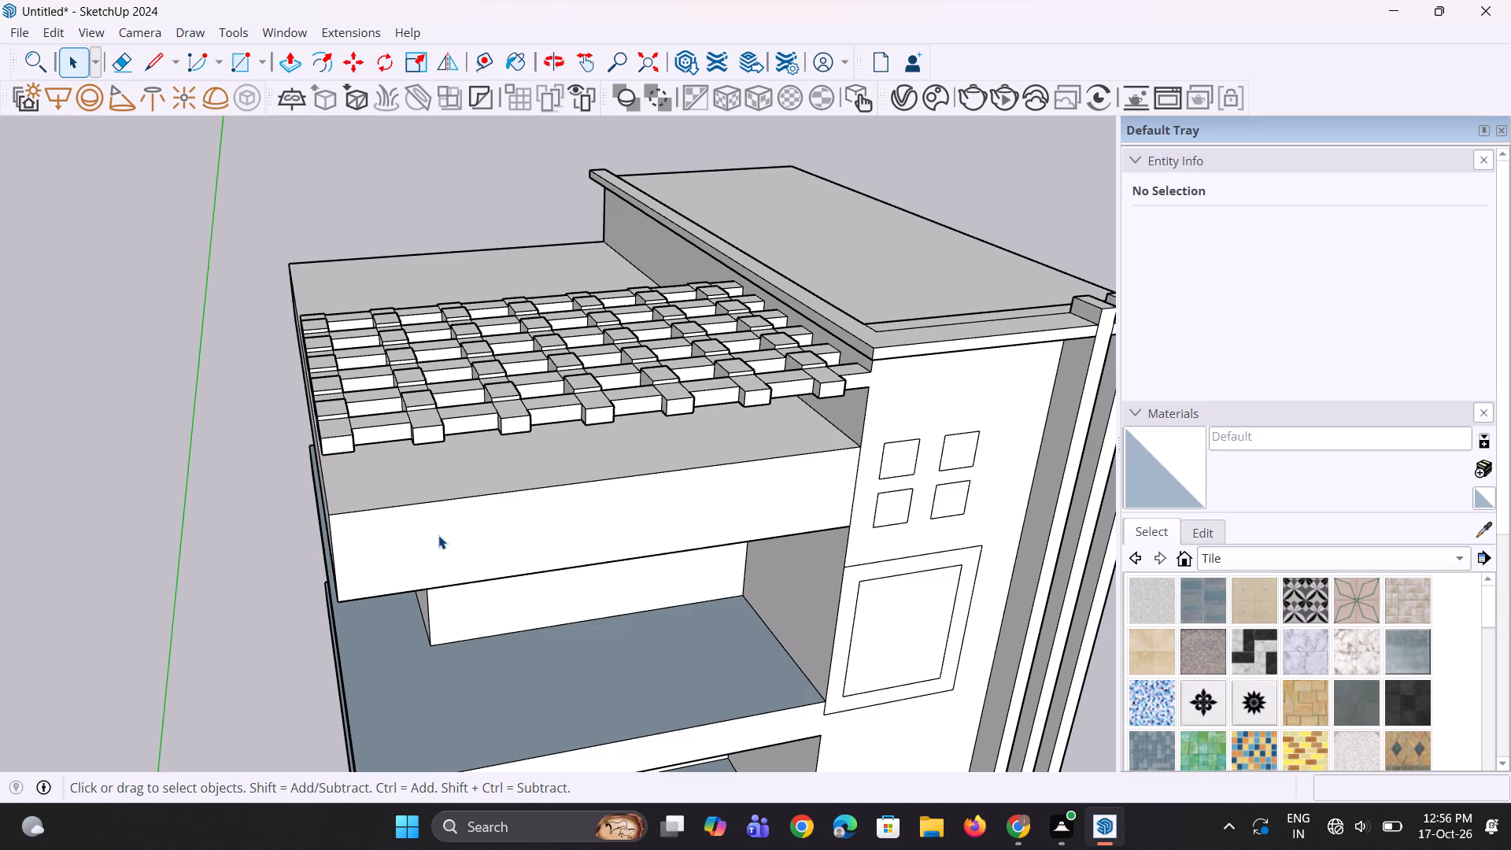
middle_drag(656, 397, 688, 444)
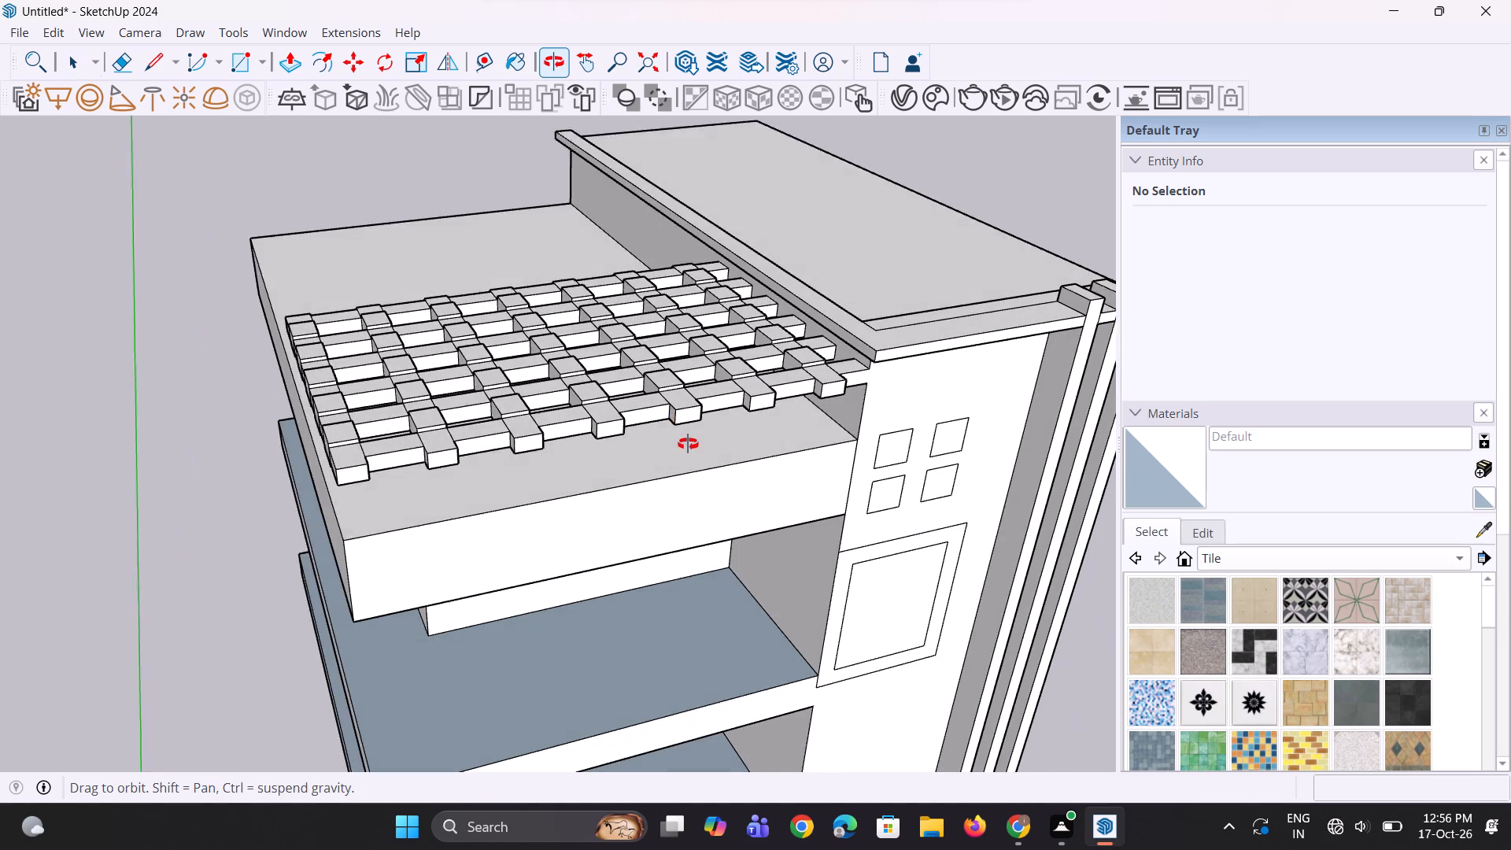
middle_drag(688, 444, 676, 434)
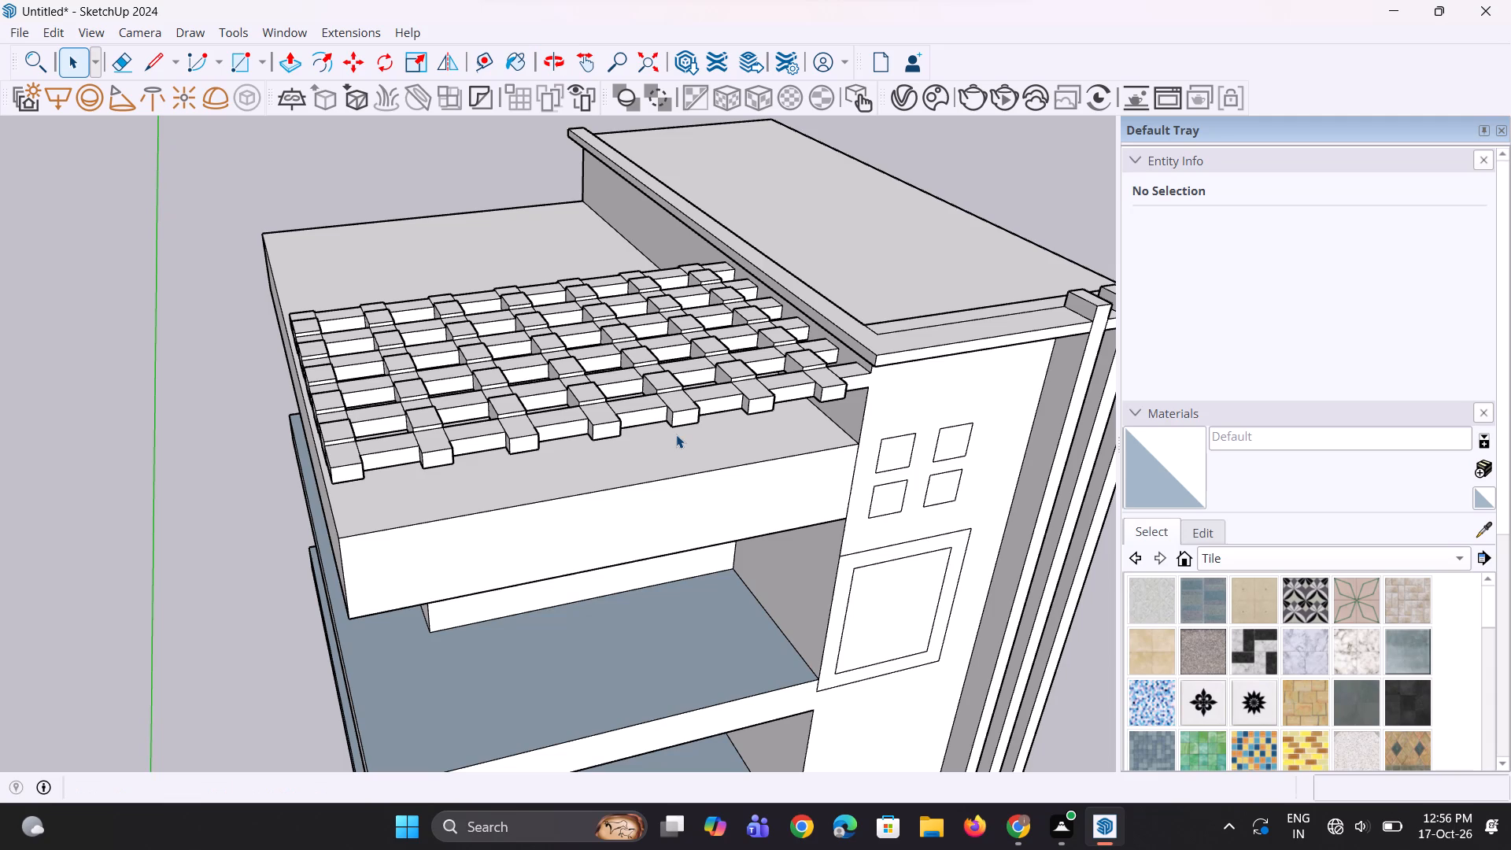
scroll(676, 434, down, 3)
middle_drag(676, 434, 723, 431)
scroll(598, 390, up, 2)
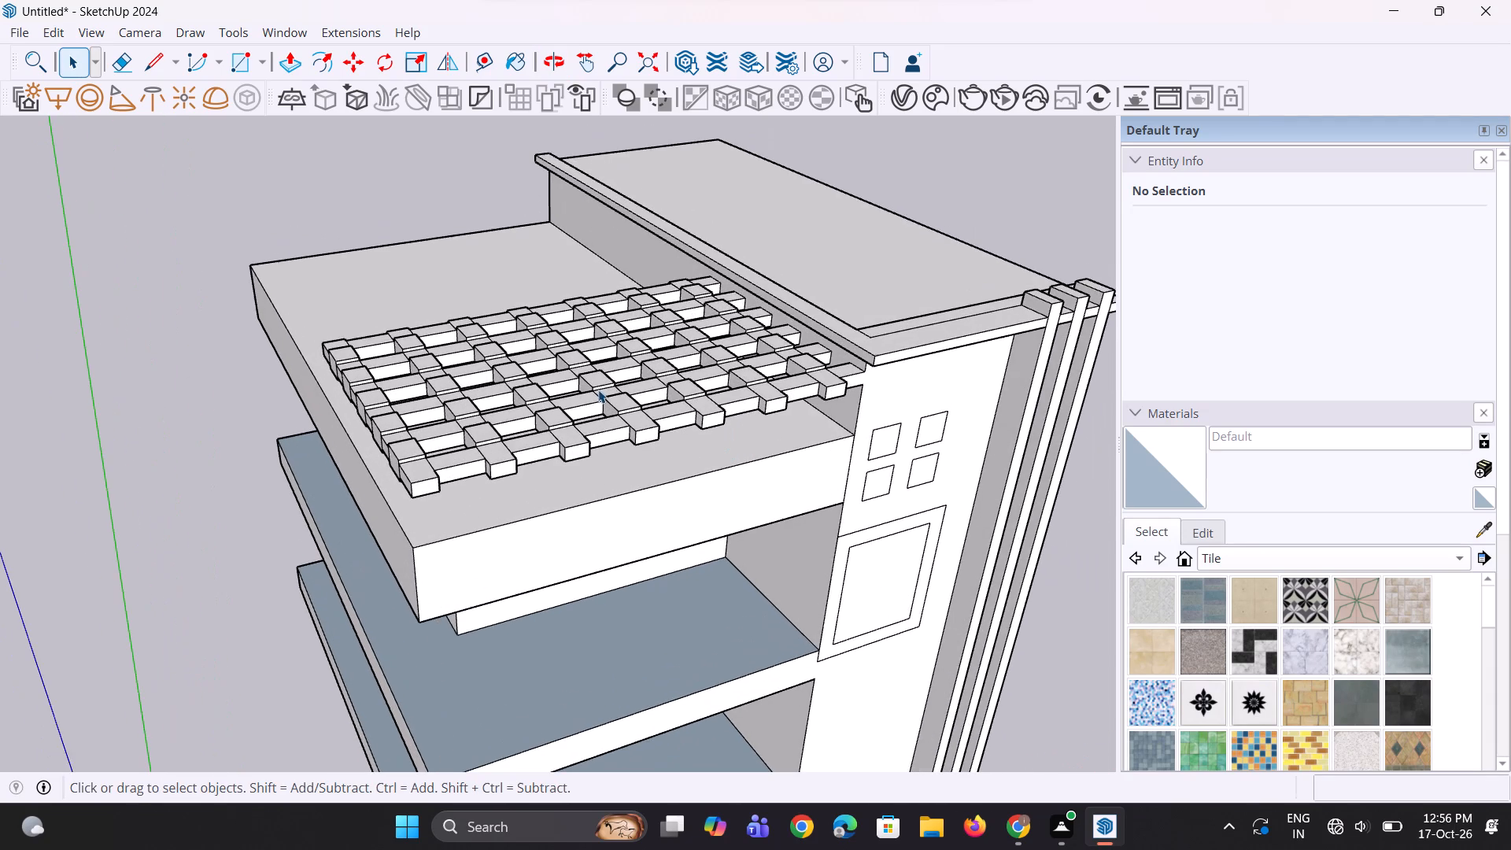
scroll(608, 422, down, 3)
middle_drag(609, 423, 900, 413)
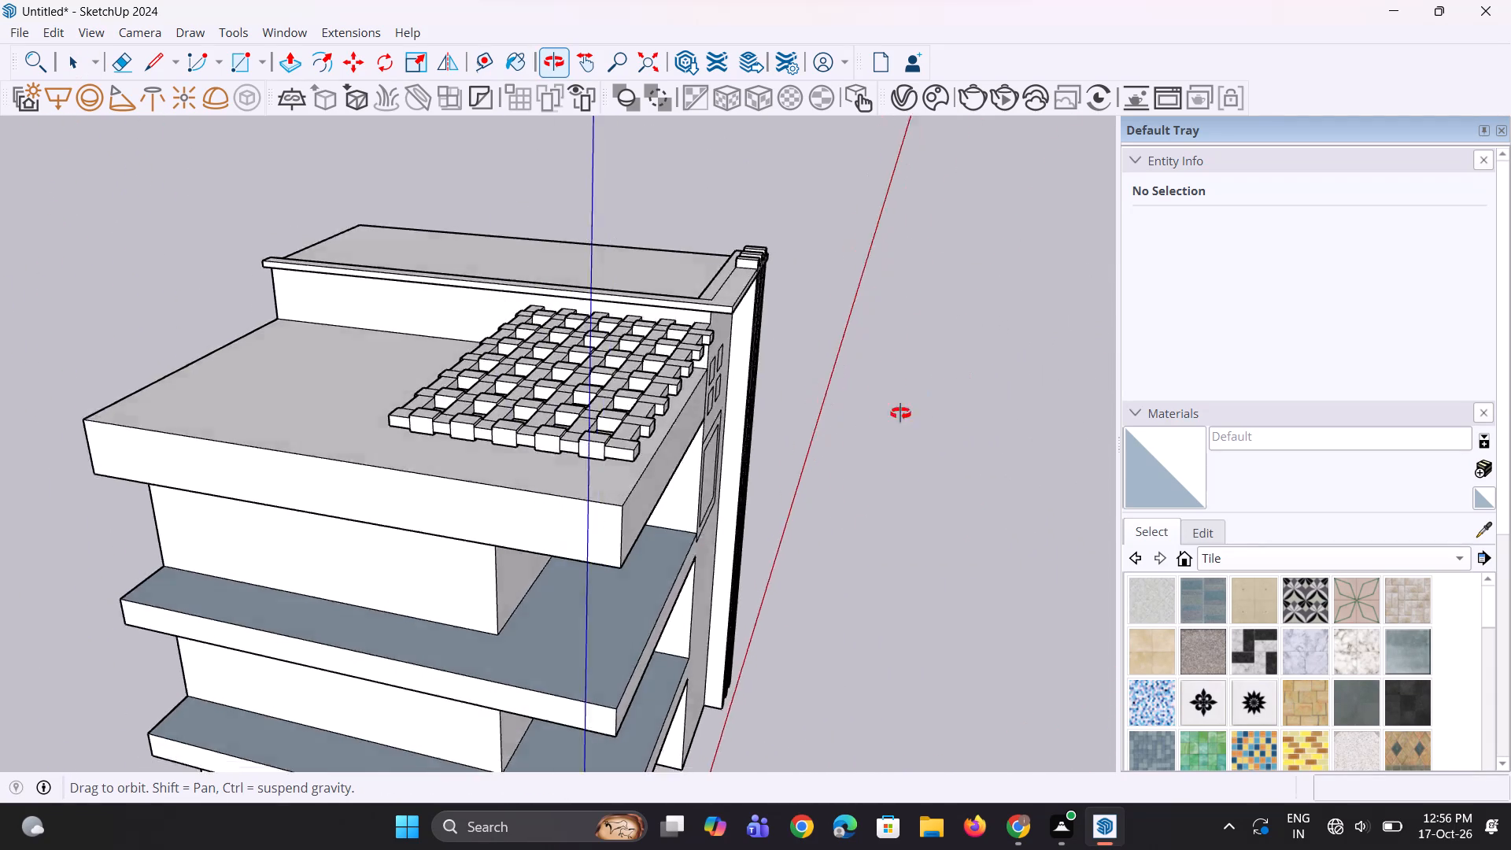
middle_drag(900, 413, 615, 413)
scroll(615, 413, down, 4)
middle_drag(662, 495, 620, 360)
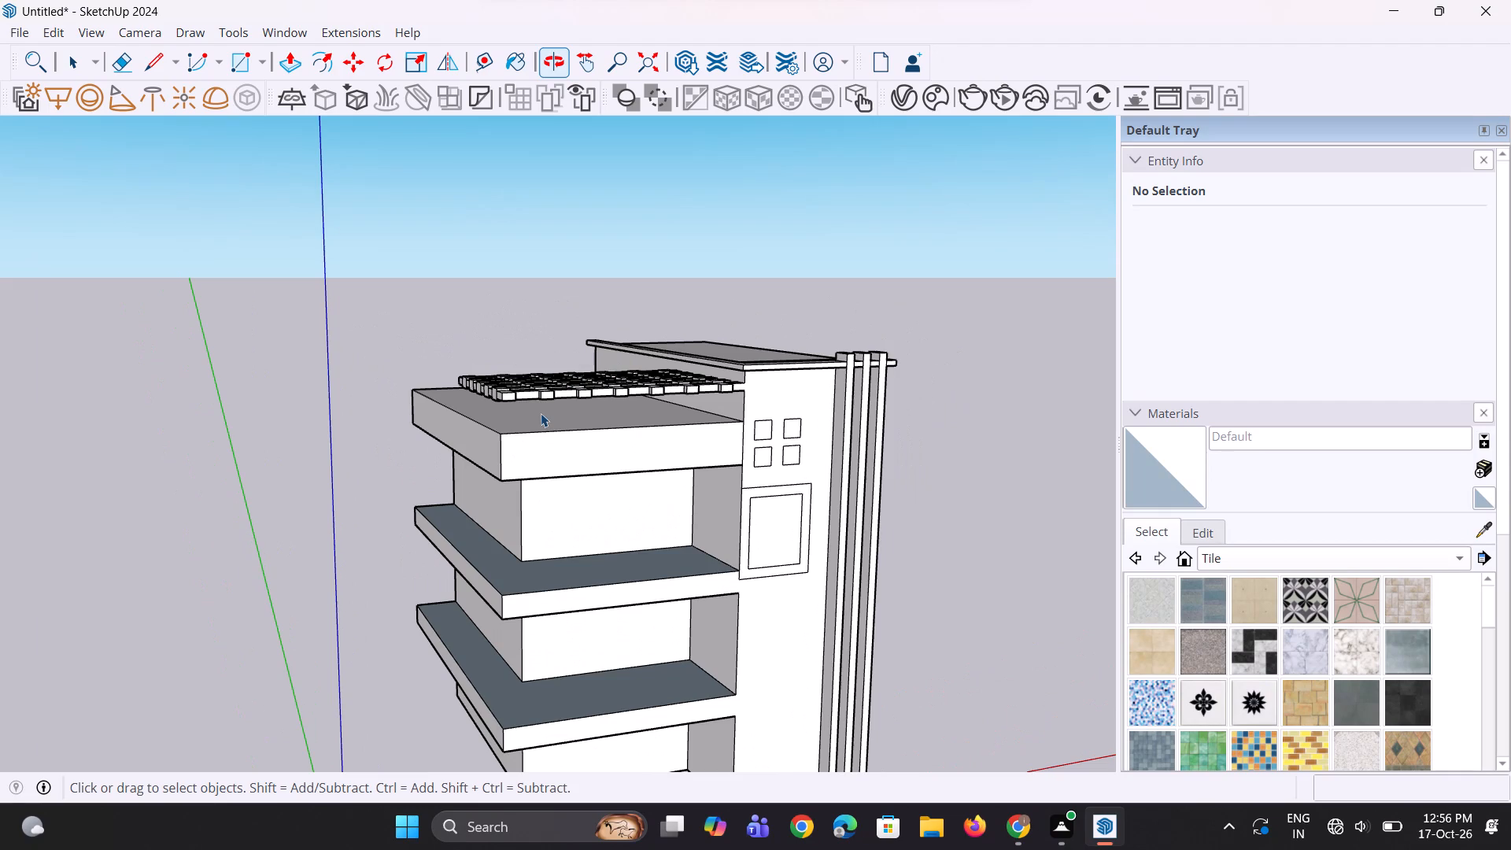
scroll(540, 413, up, 1)
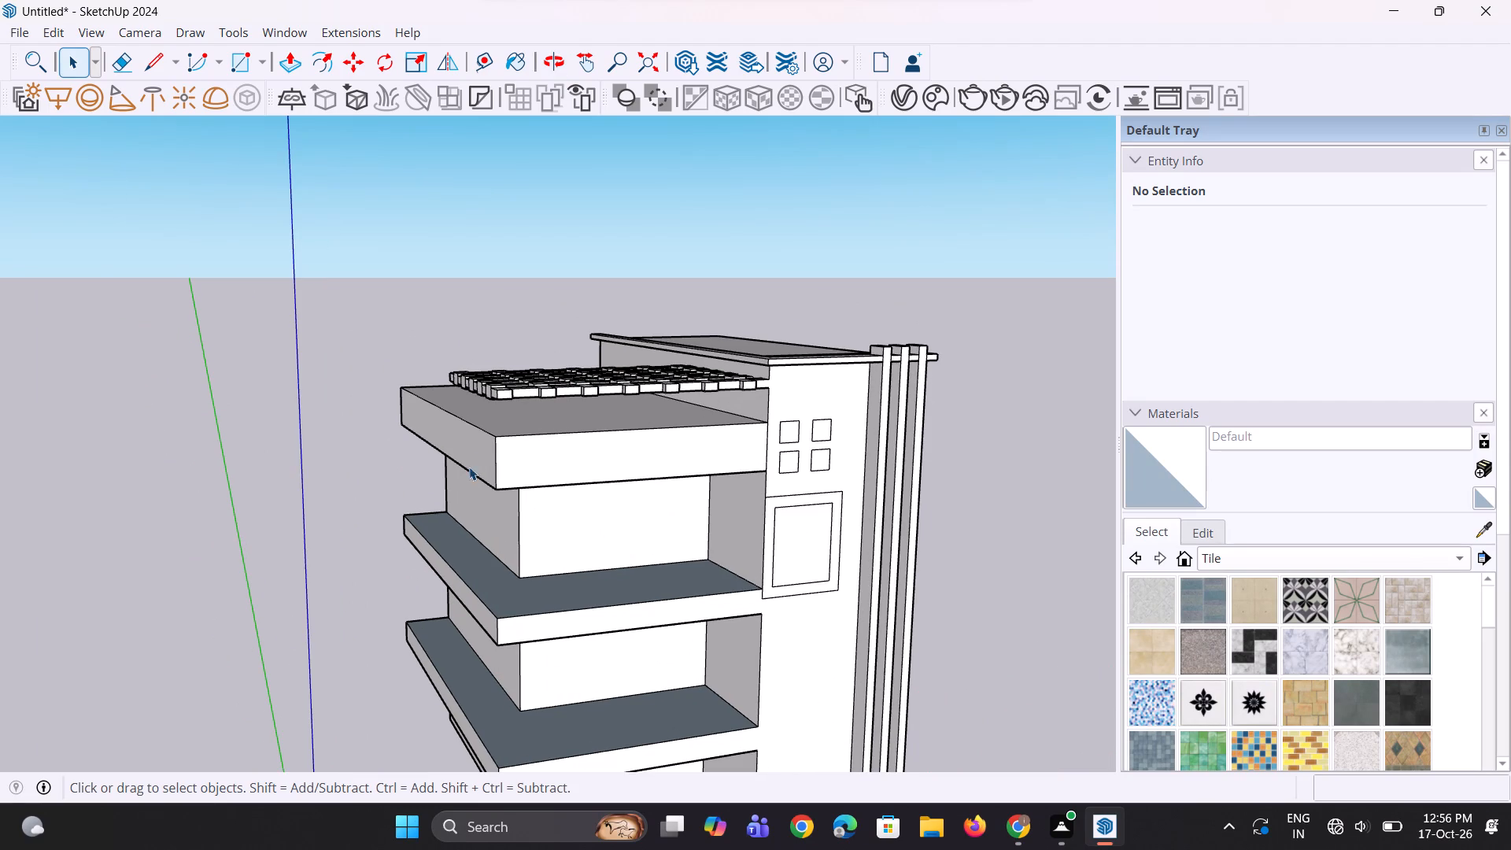
scroll(460, 471, up, 2)
Copy the top edge of the roof slab's front face about 8 1/8" downward.
key(space)
middle_drag(496, 454, 523, 468)
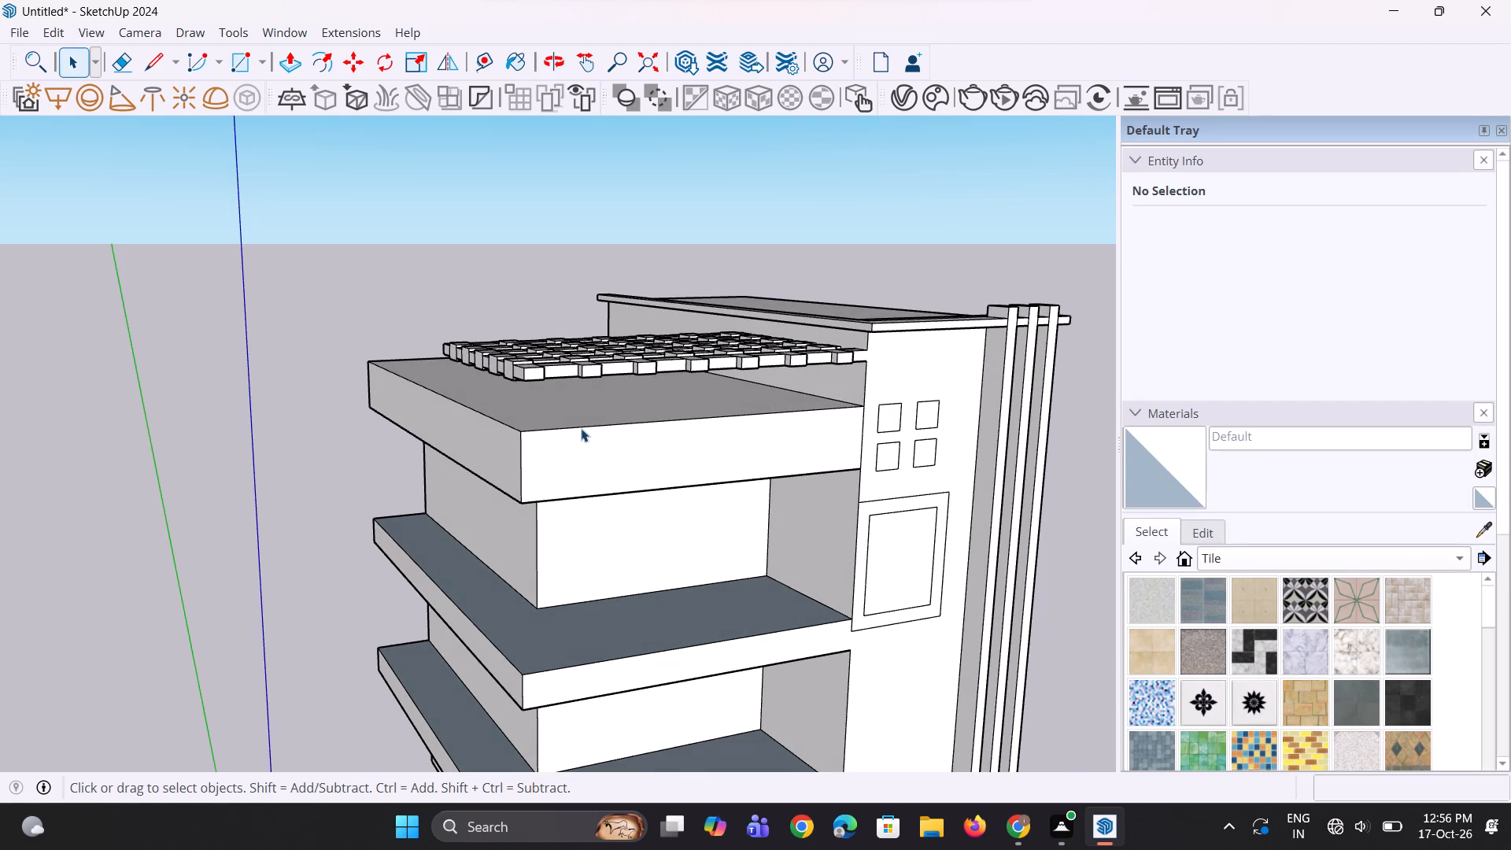
click(581, 428)
scroll(531, 477, up, 1)
key(m)
scroll(524, 476, up, 2)
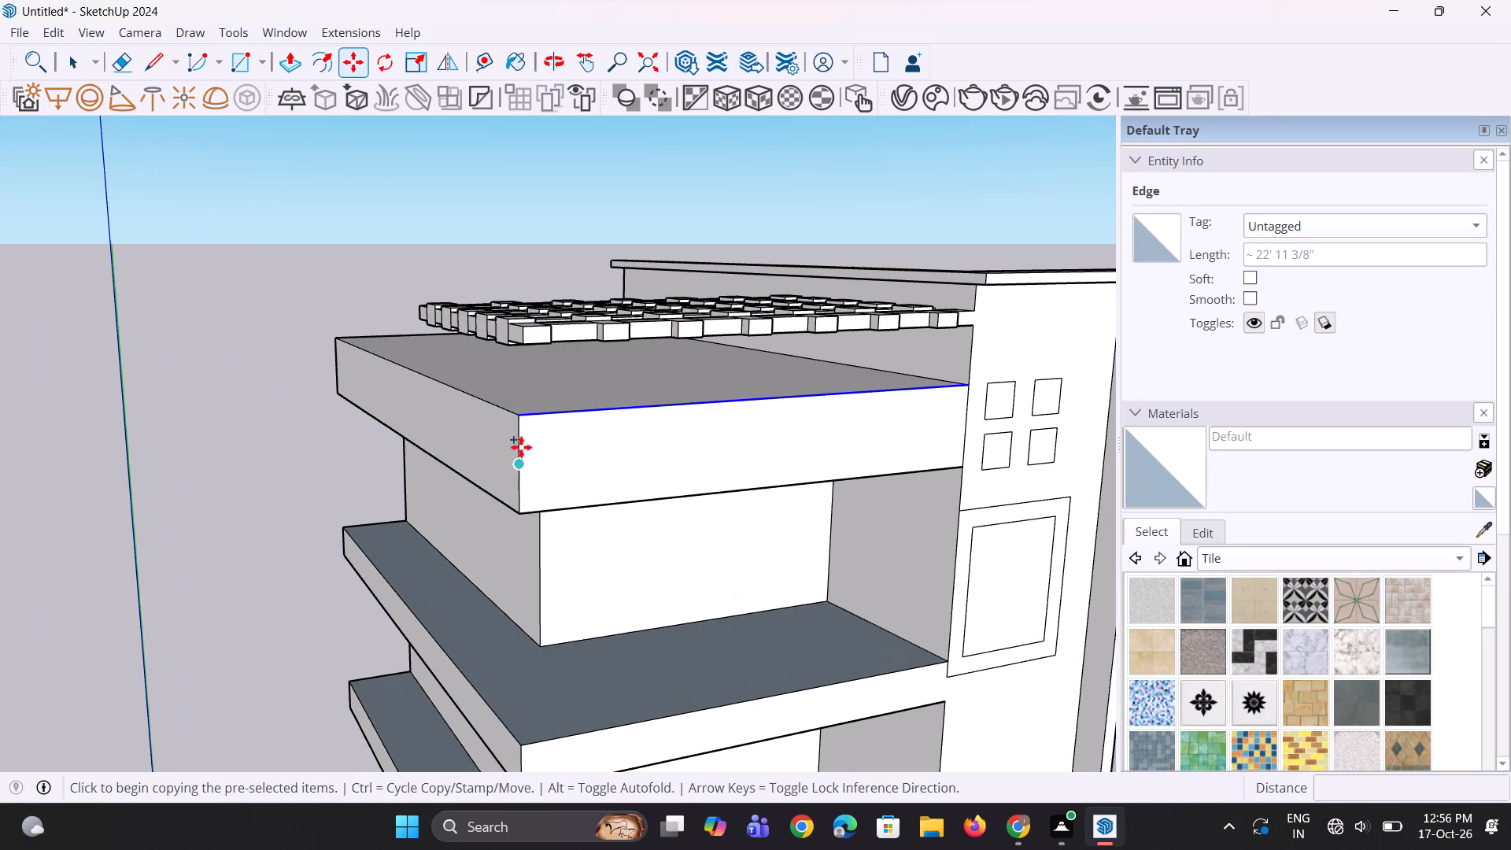
click(519, 419)
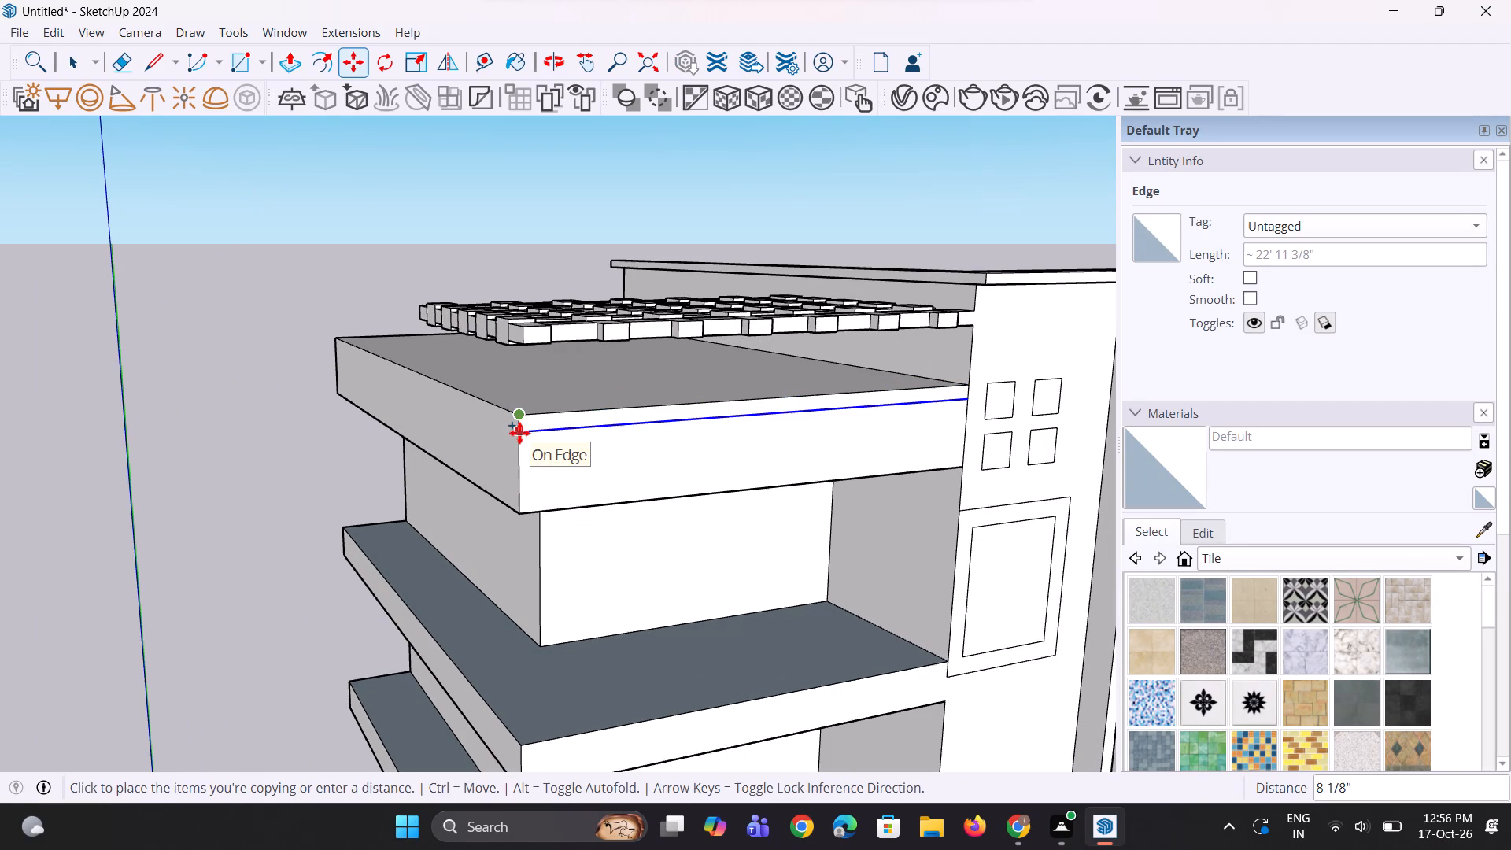
click(519, 433)
Copy the bottom edge of the roof slab's front face a short distance upward, marking a narrow strip like the top one.
key(space)
key(space)
click(555, 509)
scroll(531, 515, up, 2)
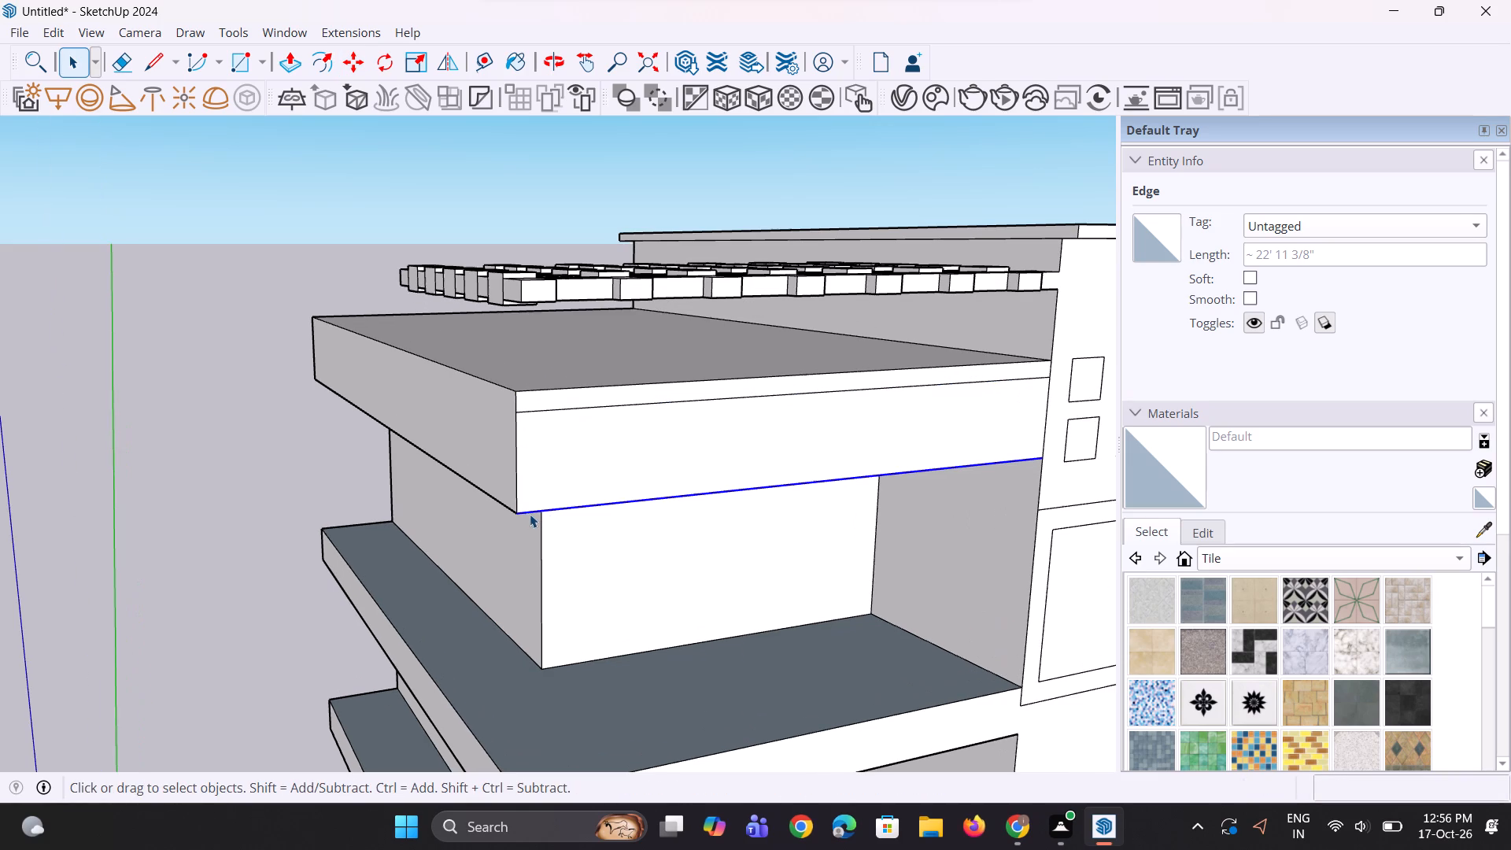
key(m)
click(523, 514)
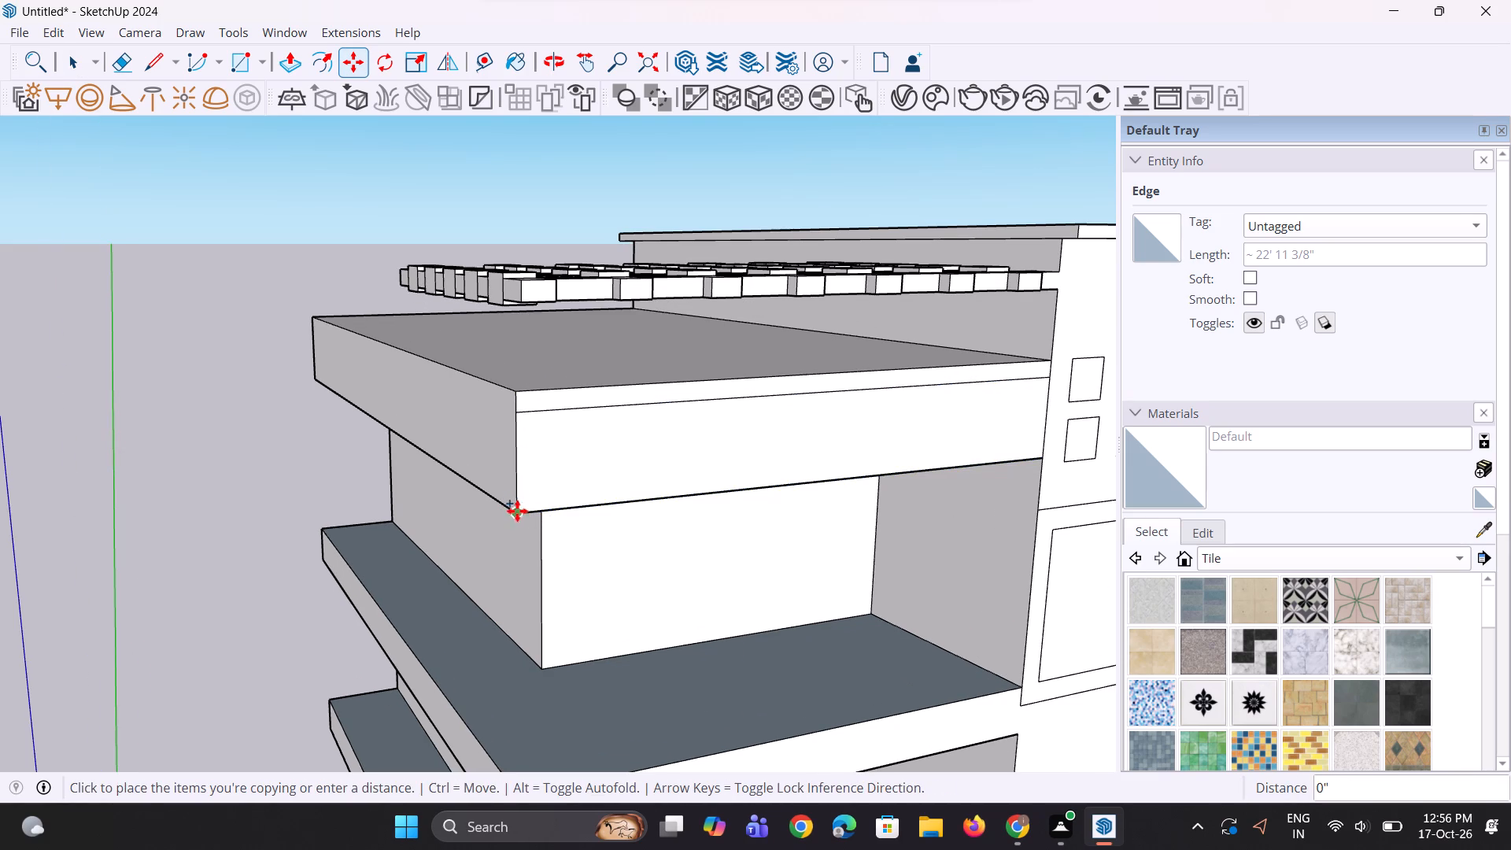
click(515, 493)
key(space)
Pull the top and bottom strips of the roof slab's front face outward about 6 15/16".
middle_drag(546, 510, 586, 545)
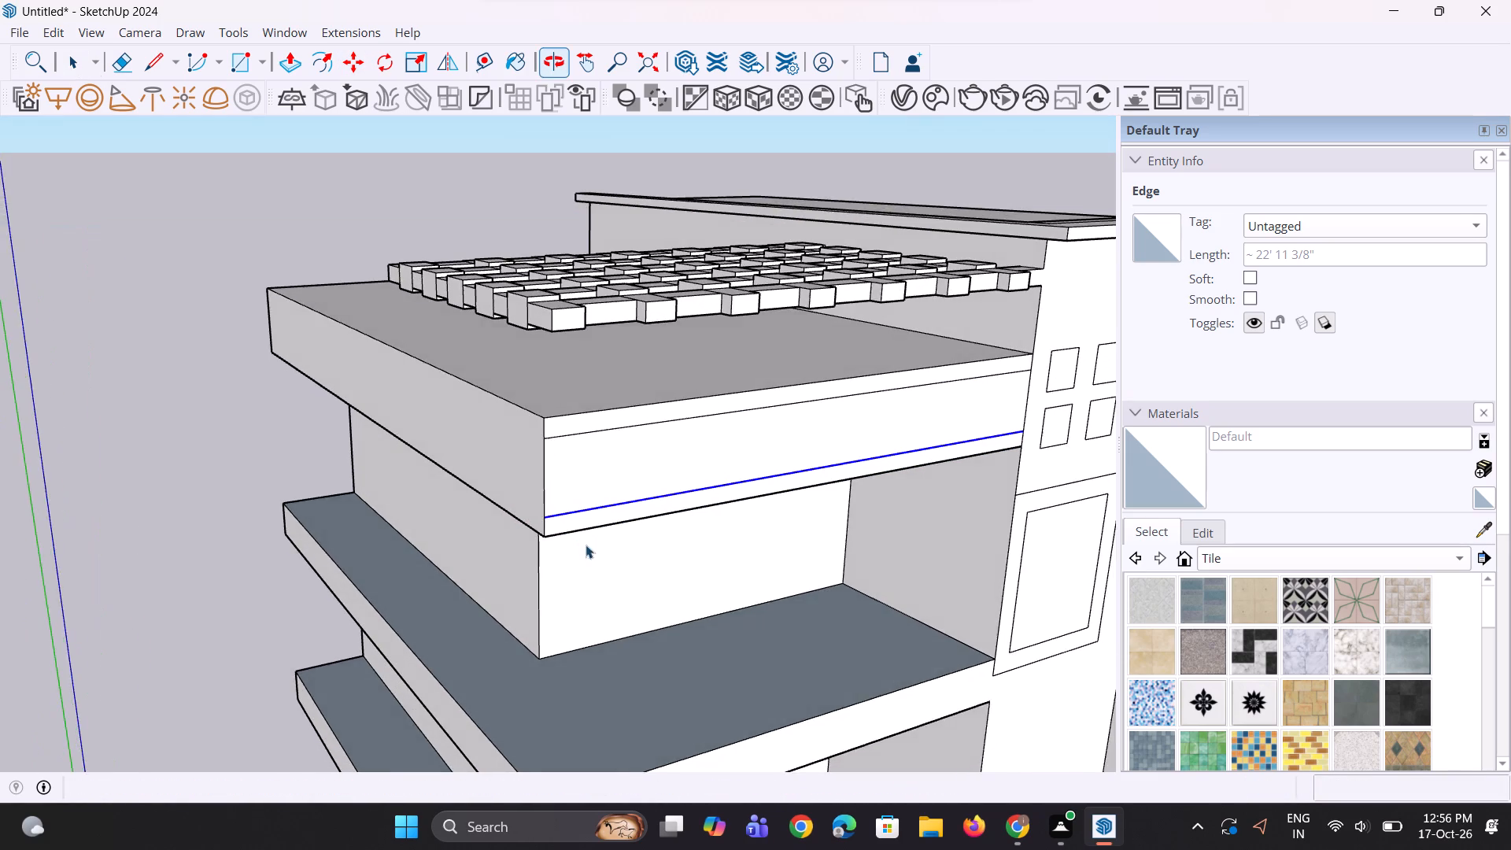
scroll(652, 371, up, 1)
key(p)
scroll(666, 368, up, 2)
click(649, 421)
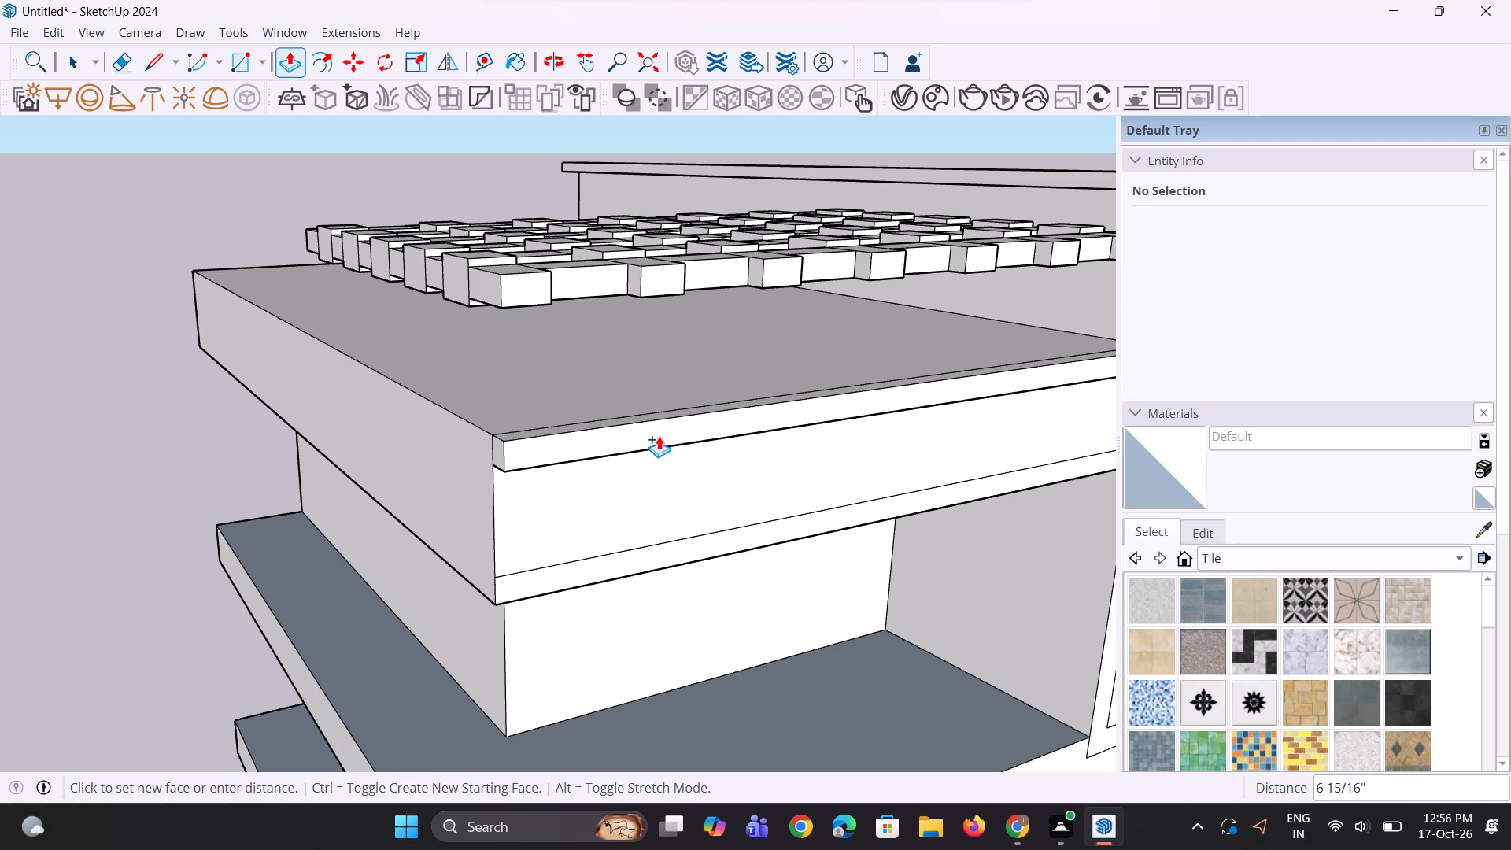
click(659, 436)
double_click(632, 567)
Wrap the top band around the slab's outer corner: pull its end out about 1' 1 3/16" and extend the projecting end 37' along the long side.
scroll(494, 560, down, 5)
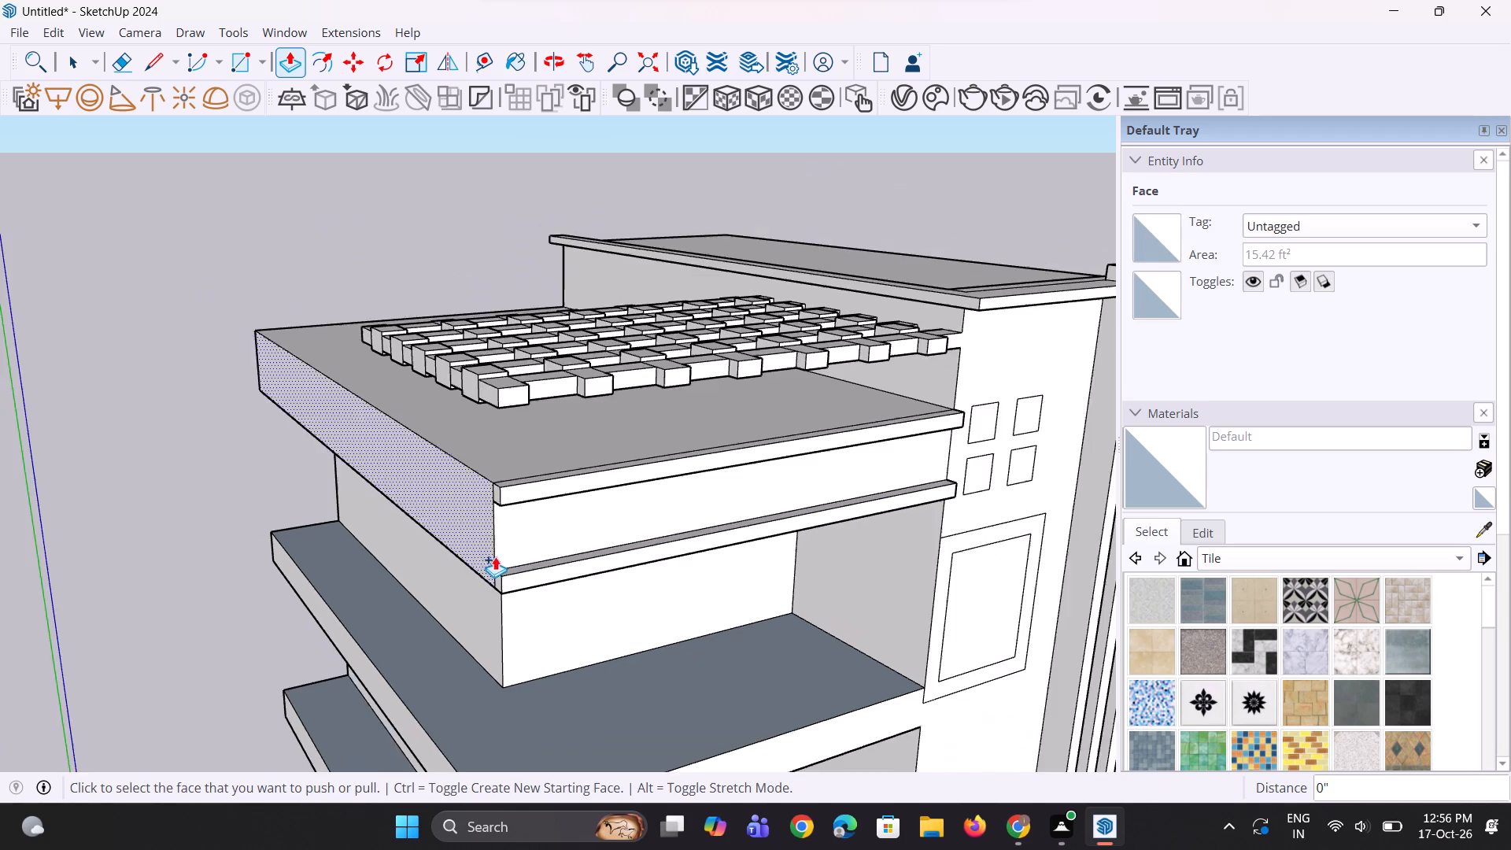
middle_drag(534, 555, 331, 495)
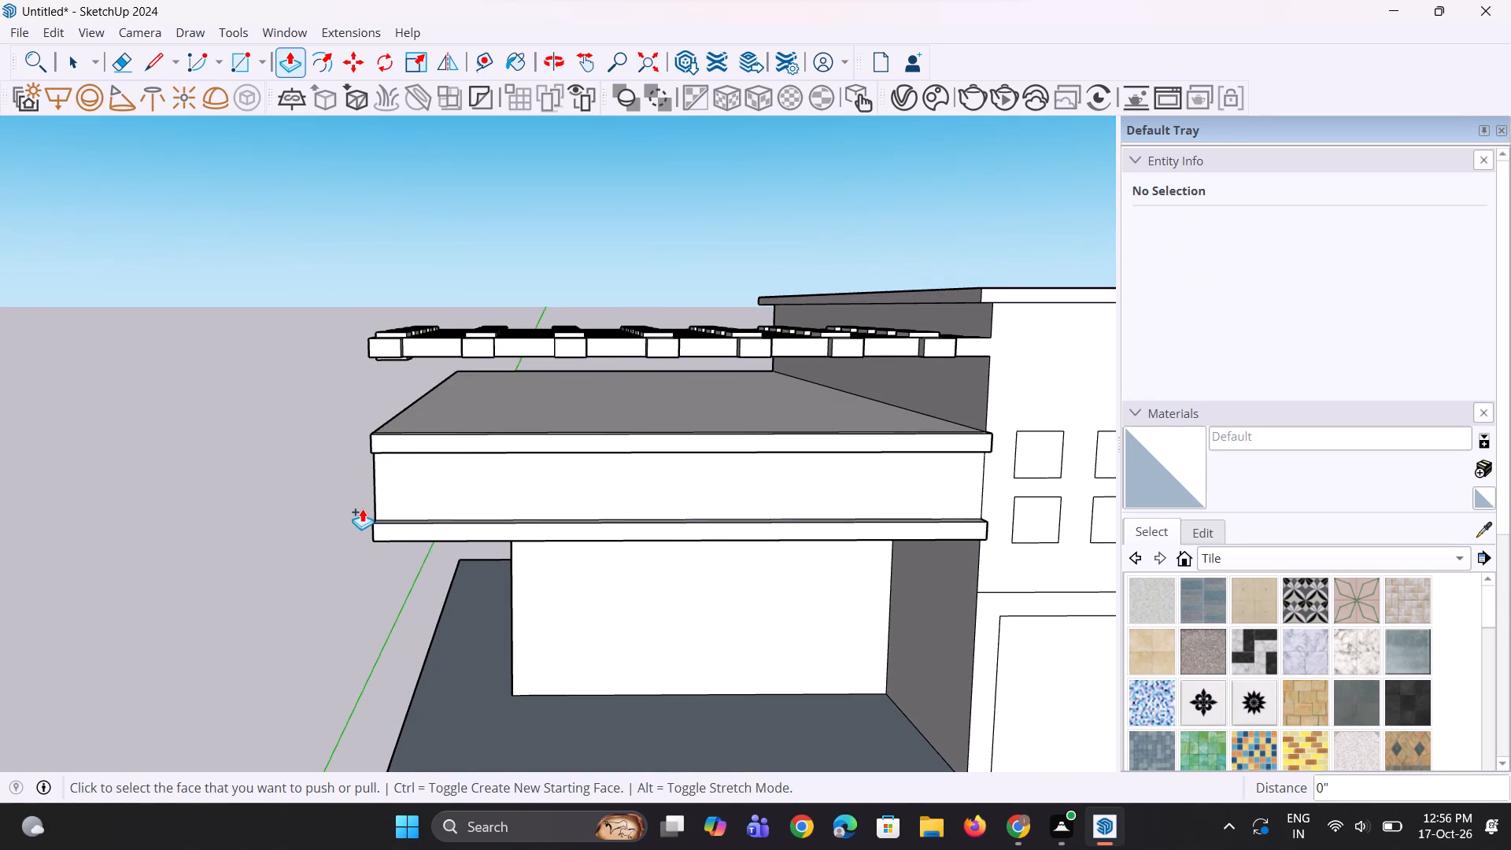
scroll(426, 582, down, 1)
middle_drag(395, 580, 661, 544)
scroll(500, 449, up, 5)
click(518, 449)
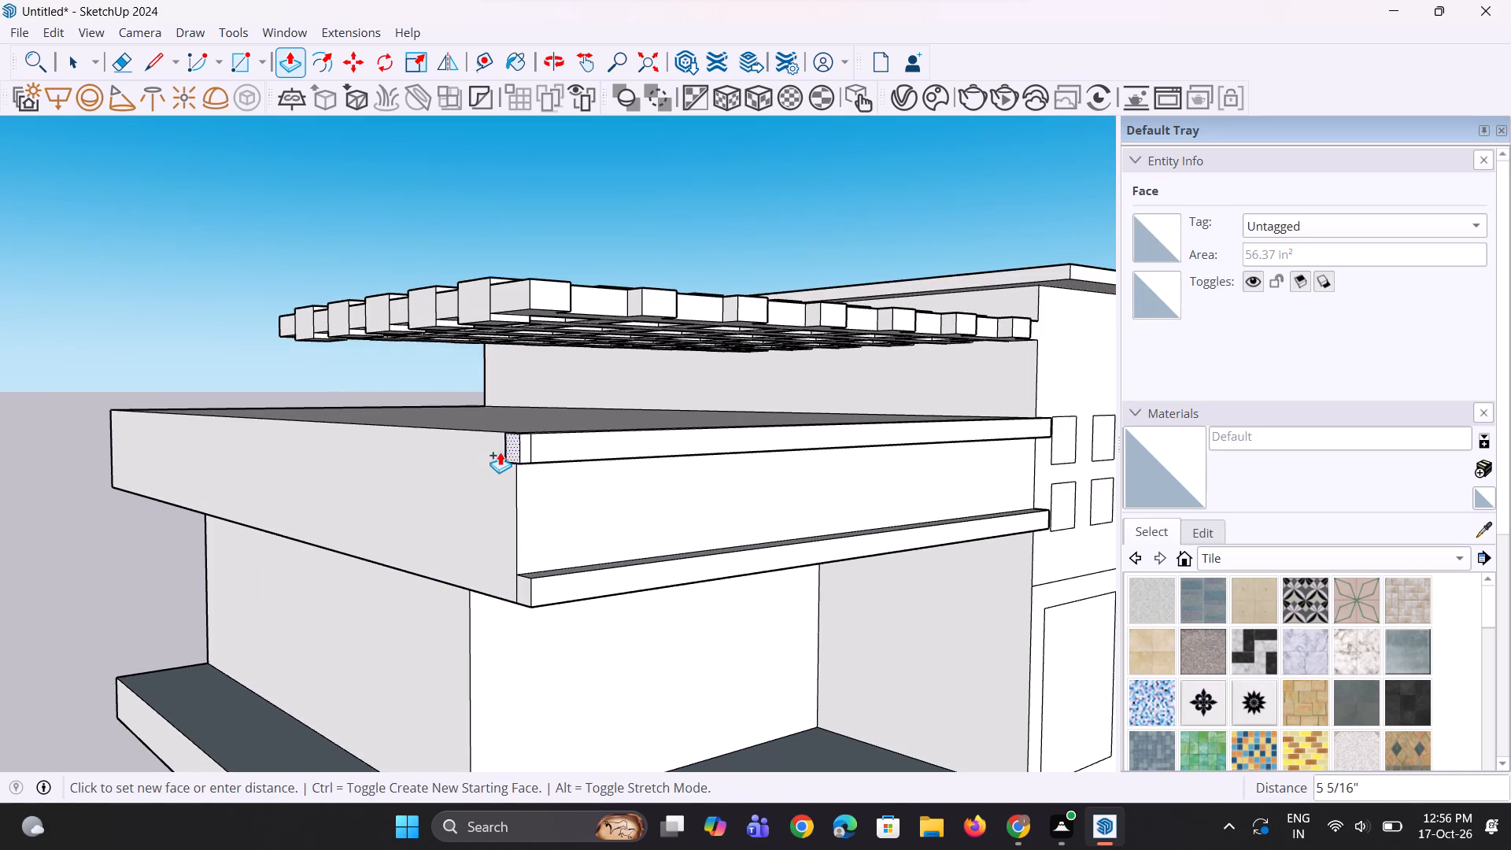
middle_drag(508, 456, 918, 486)
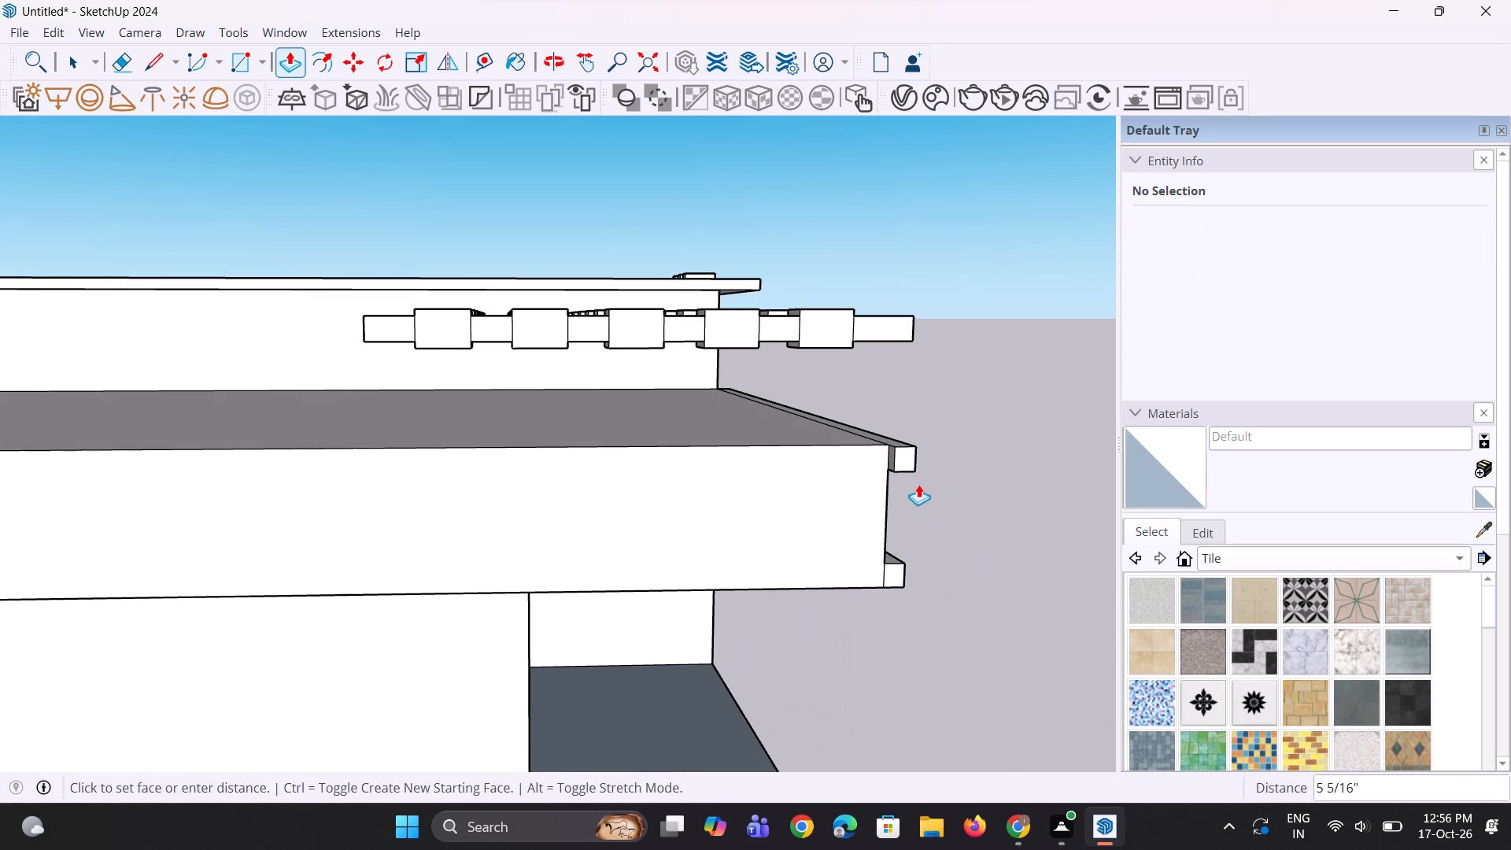
click(906, 461)
click(897, 455)
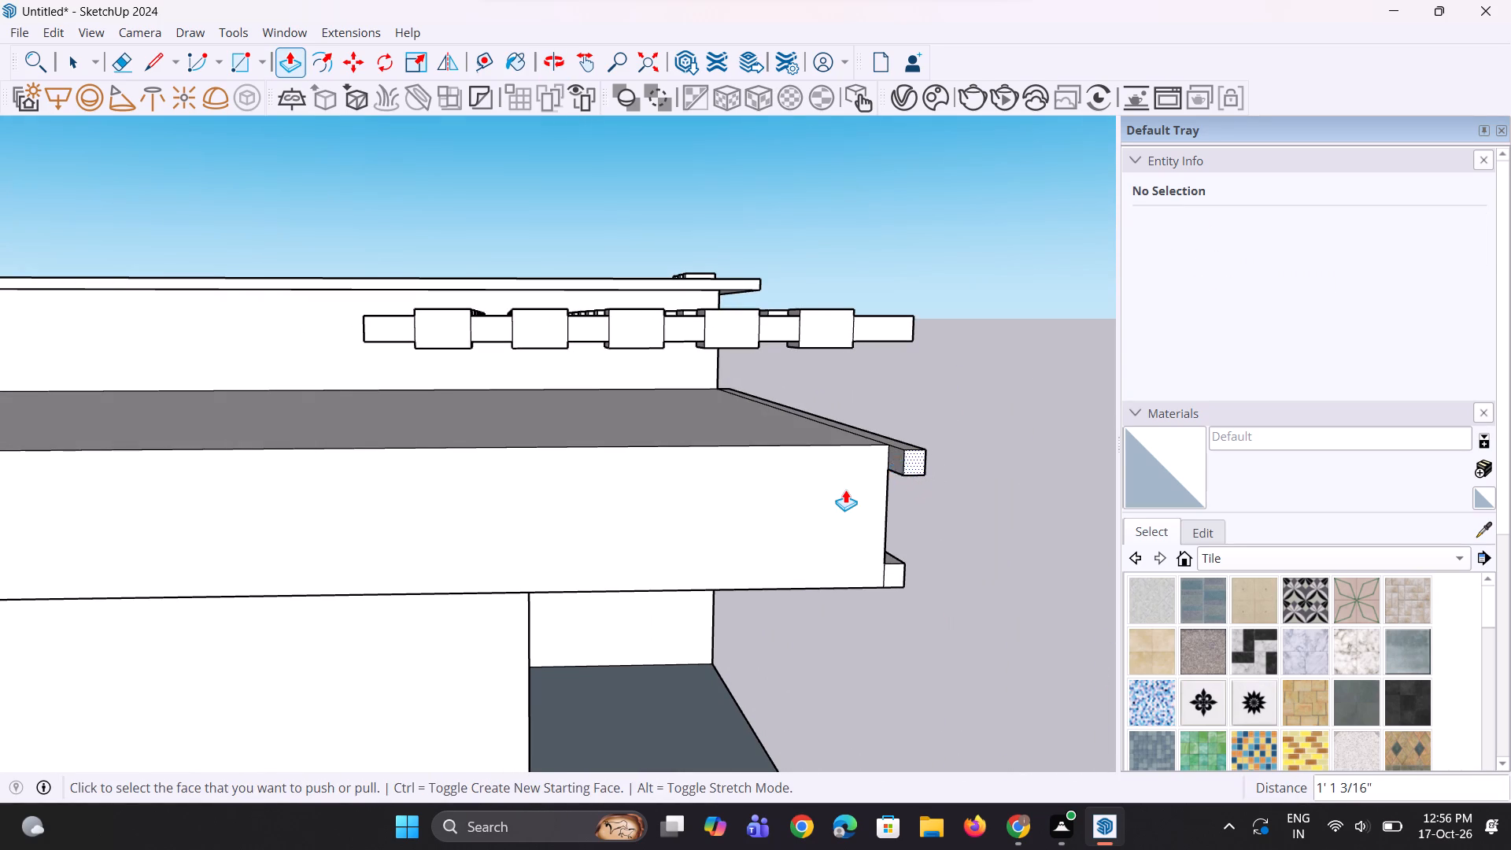
scroll(840, 493, down, 9)
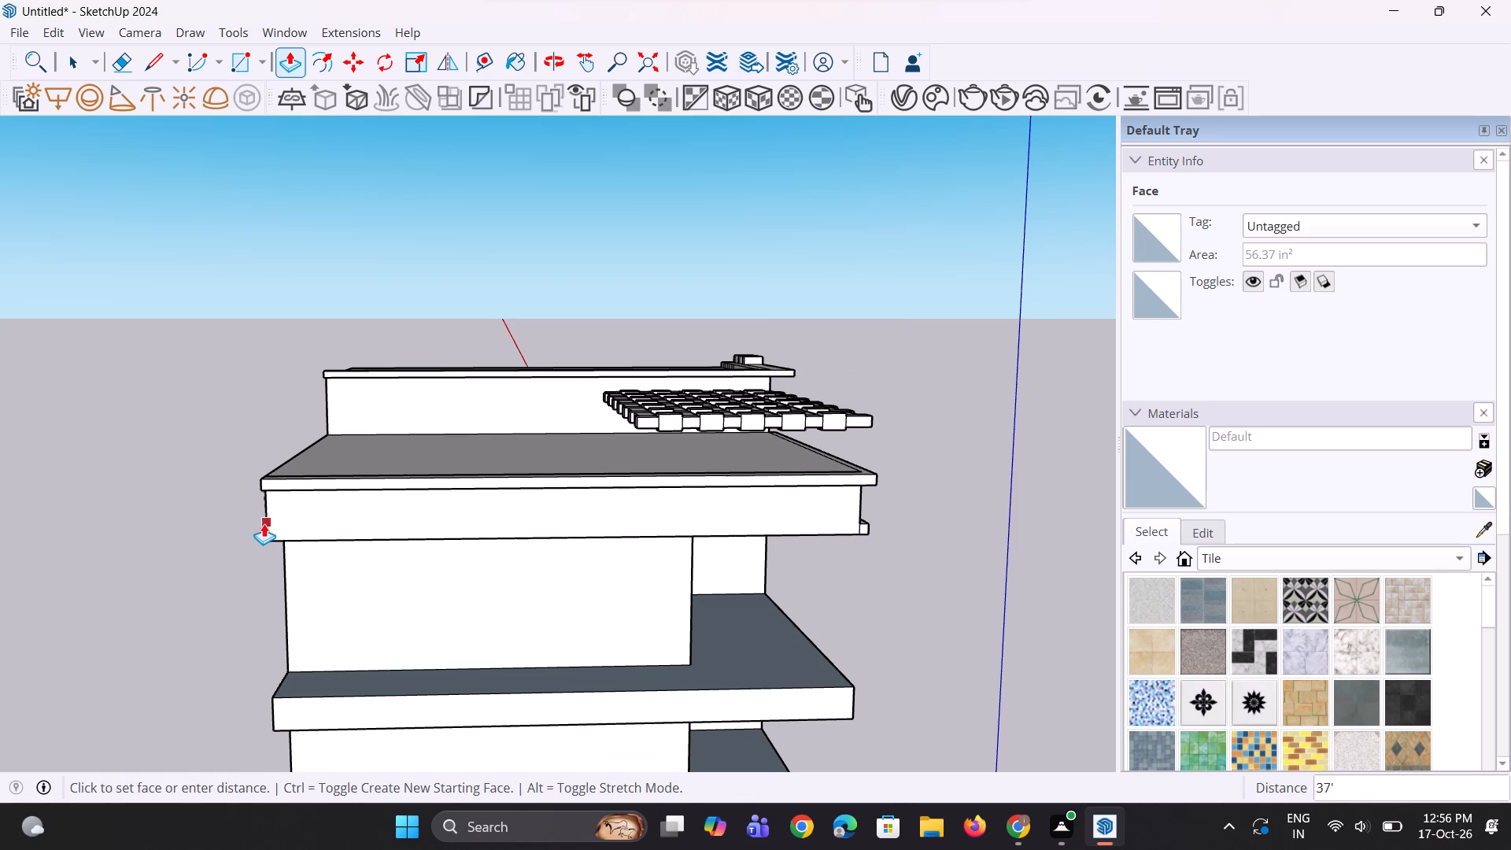
click(264, 523)
Wrap the bottom band around the same corner: pull its end level with the top band's end and extend it 37' along the long side.
scroll(845, 500, up, 6)
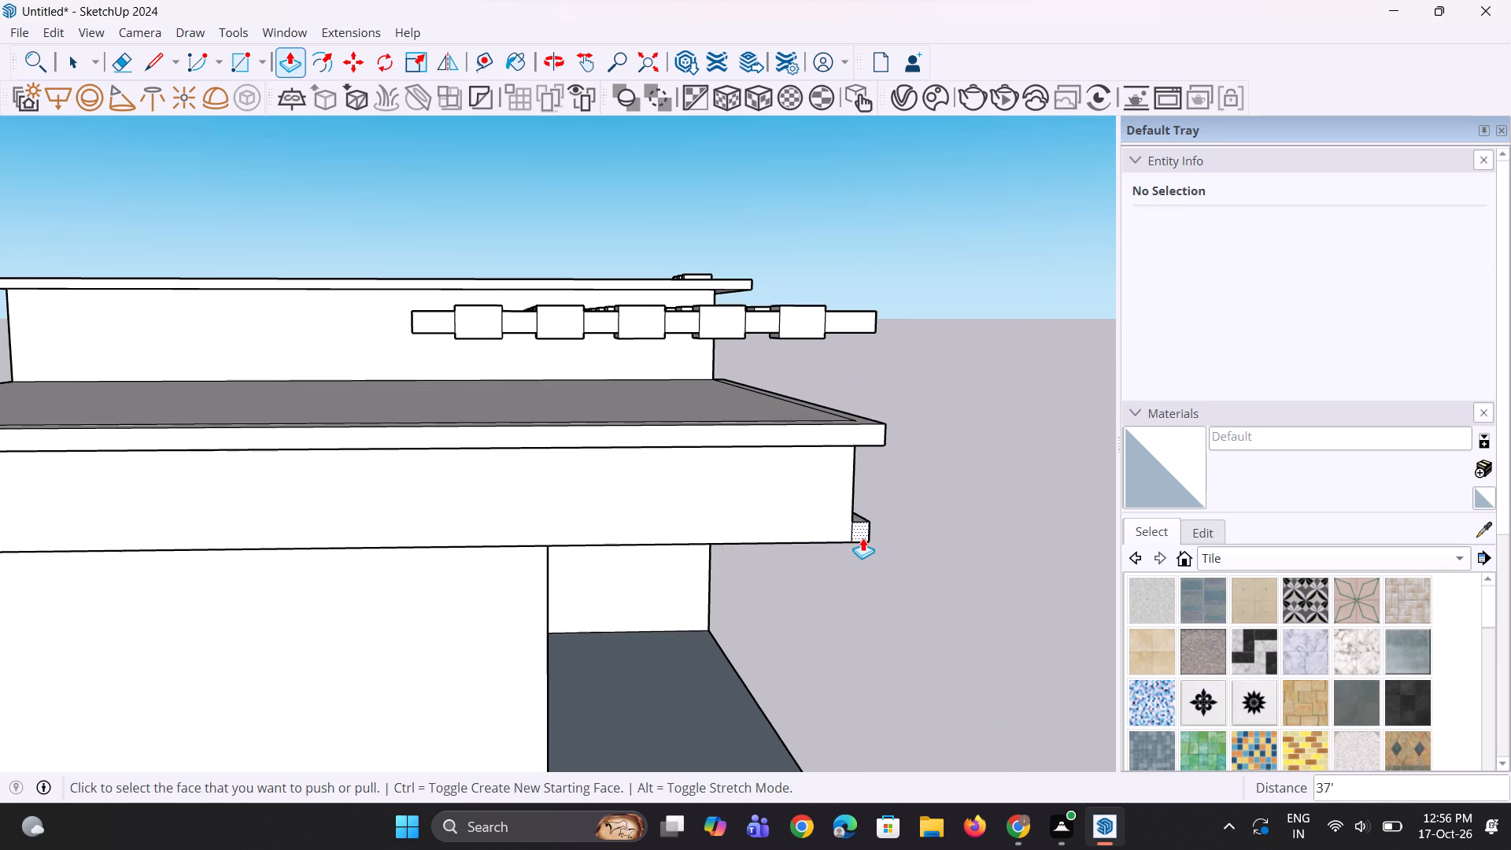
click(863, 538)
click(878, 439)
click(861, 527)
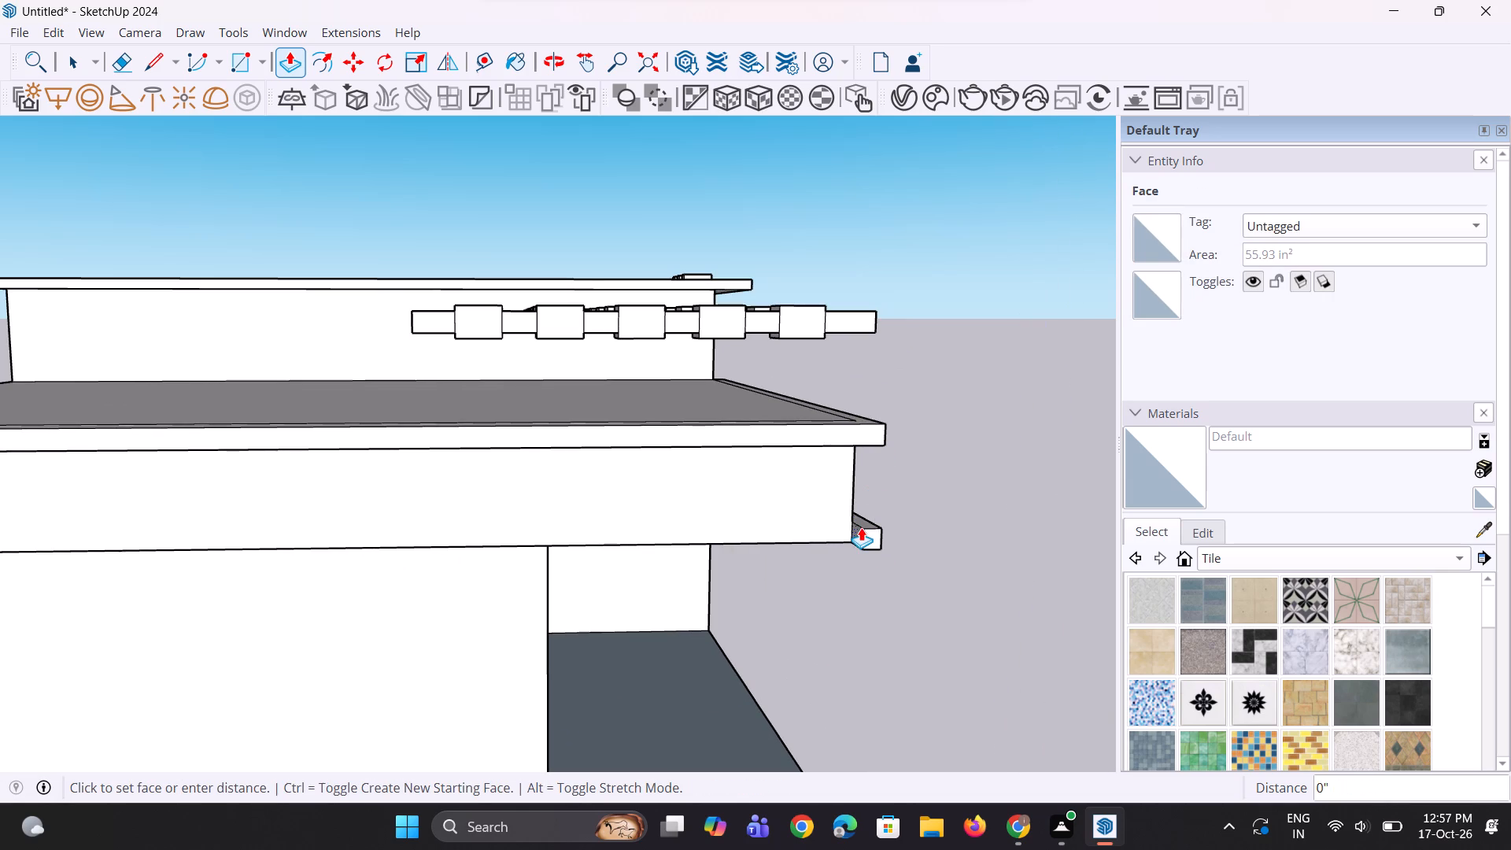
scroll(795, 551, down, 7)
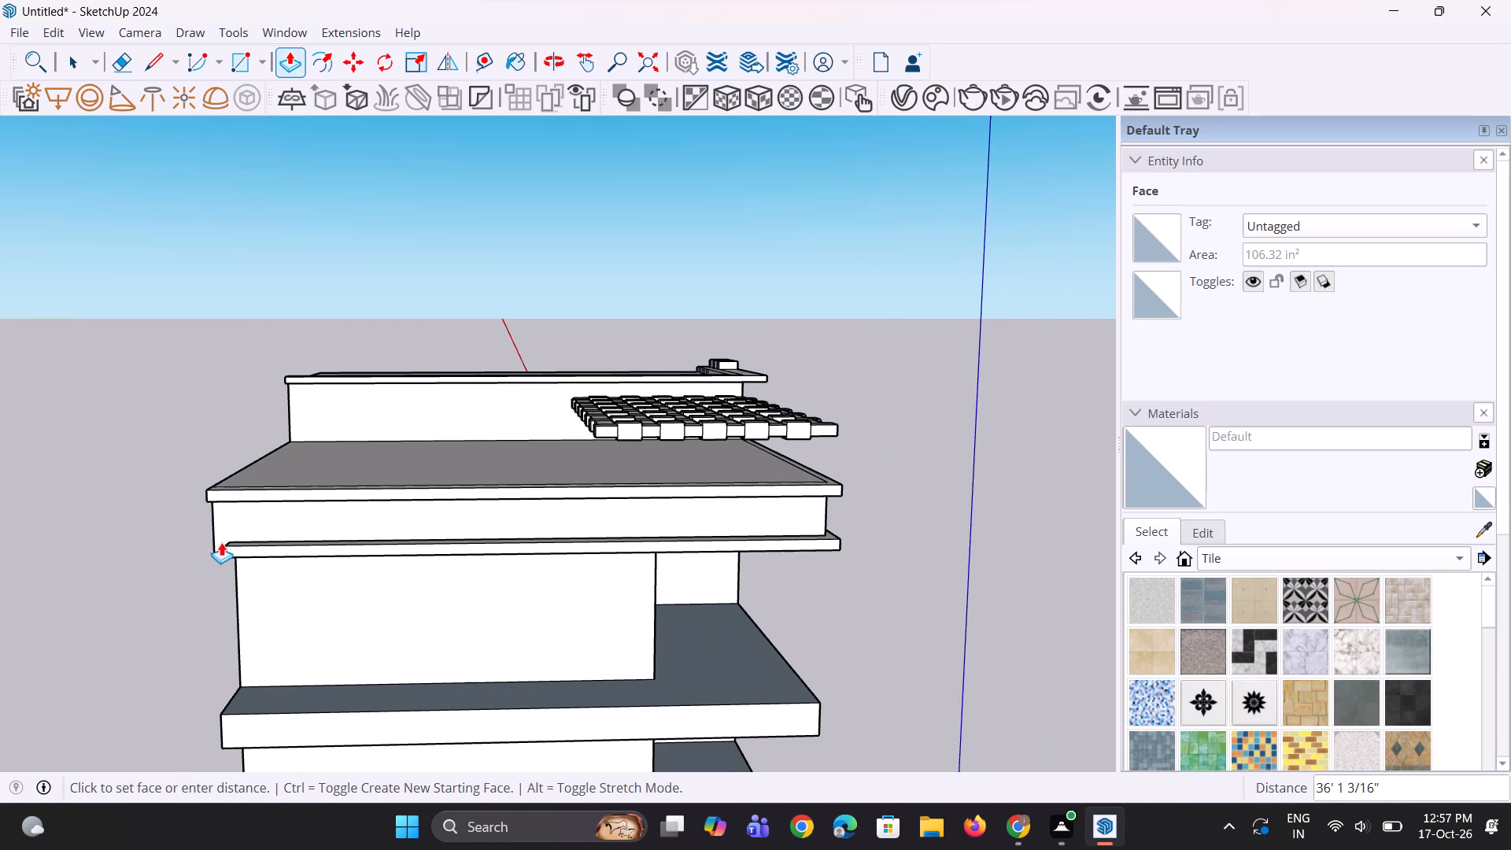
click(209, 526)
Examine the bands around the roof slab and where they meet the front bay.
middle_drag(451, 560, 99, 552)
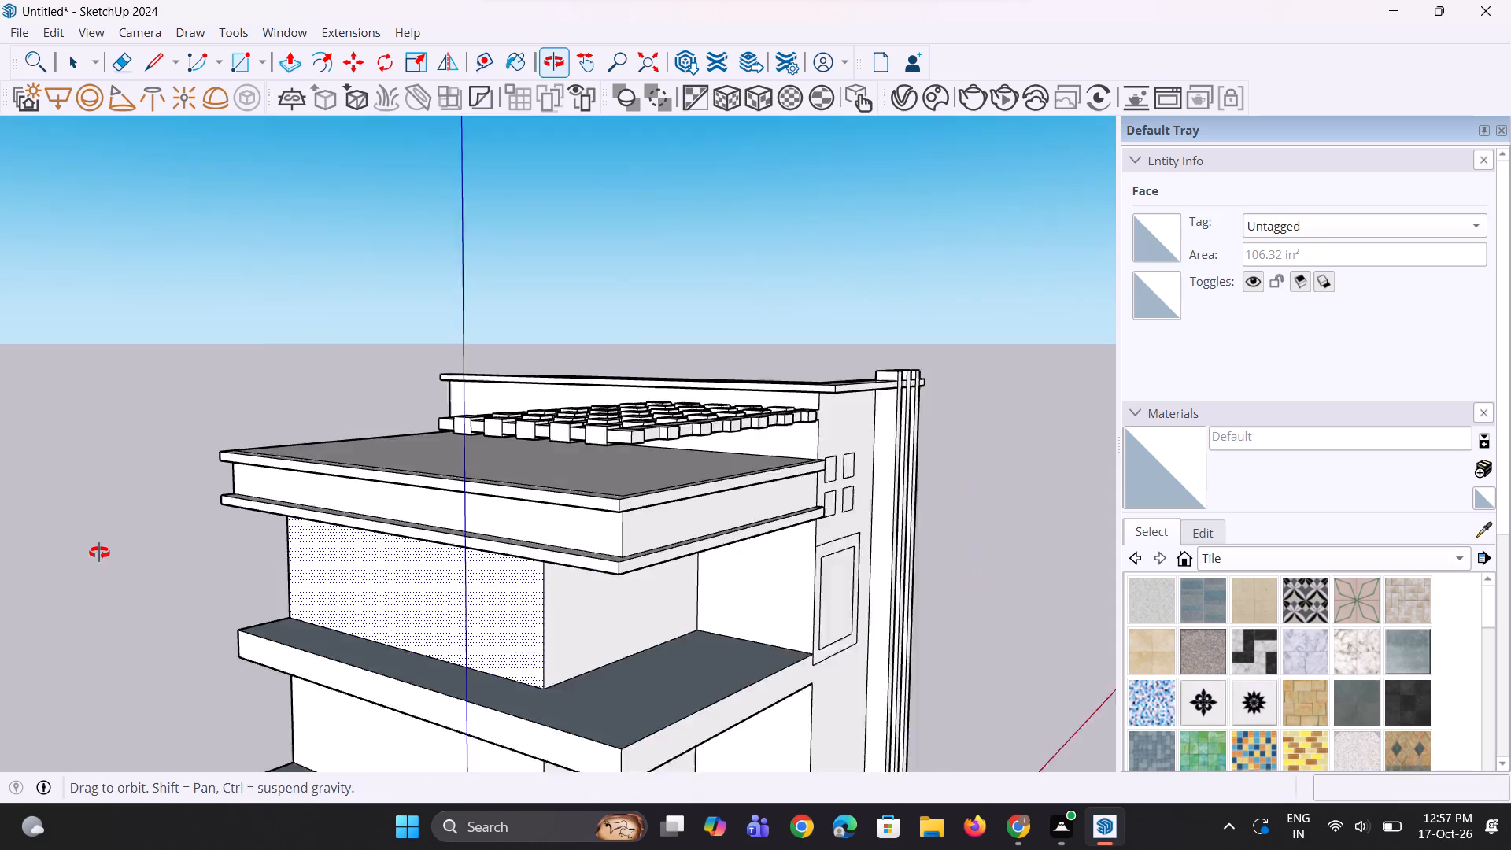
middle_drag(99, 552, 38, 550)
scroll(201, 494, down, 5)
middle_drag(415, 534, 92, 523)
scroll(373, 501, up, 7)
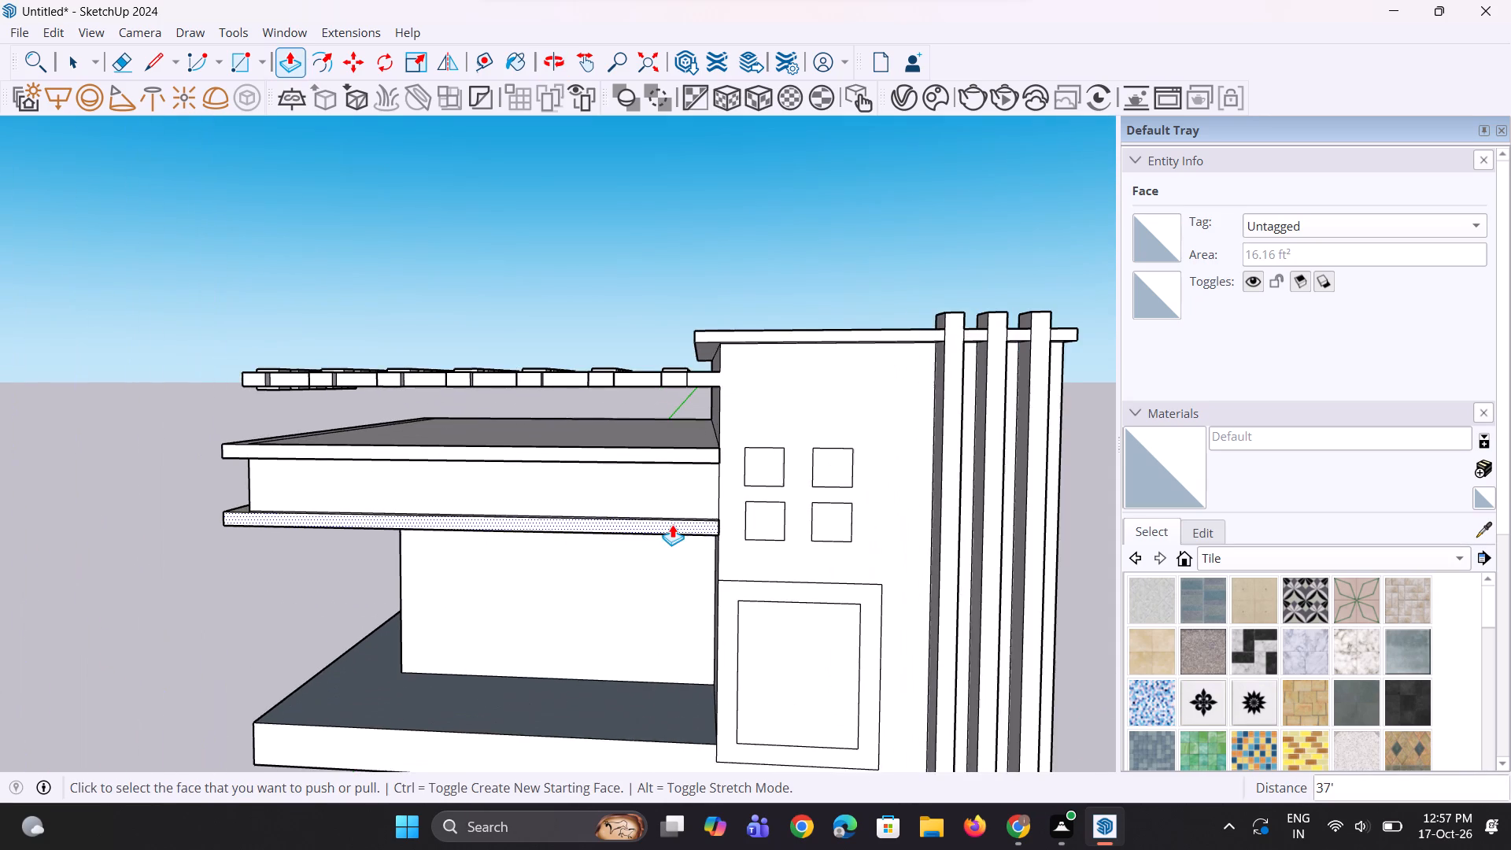
scroll(672, 524, up, 2)
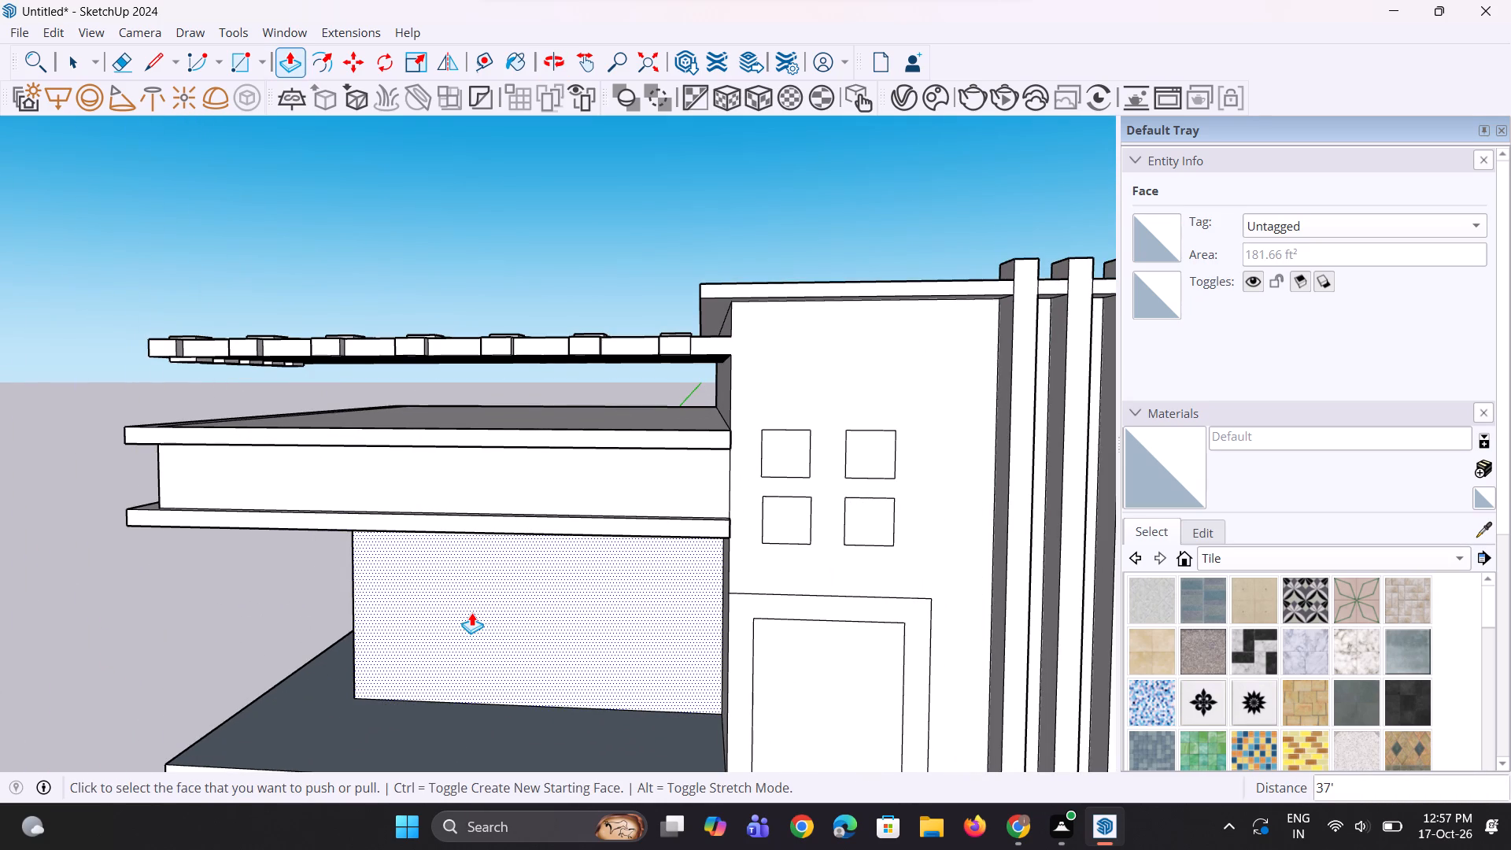
scroll(471, 612, down, 3)
middle_drag(505, 621, 558, 609)
scroll(558, 609, up, 1)
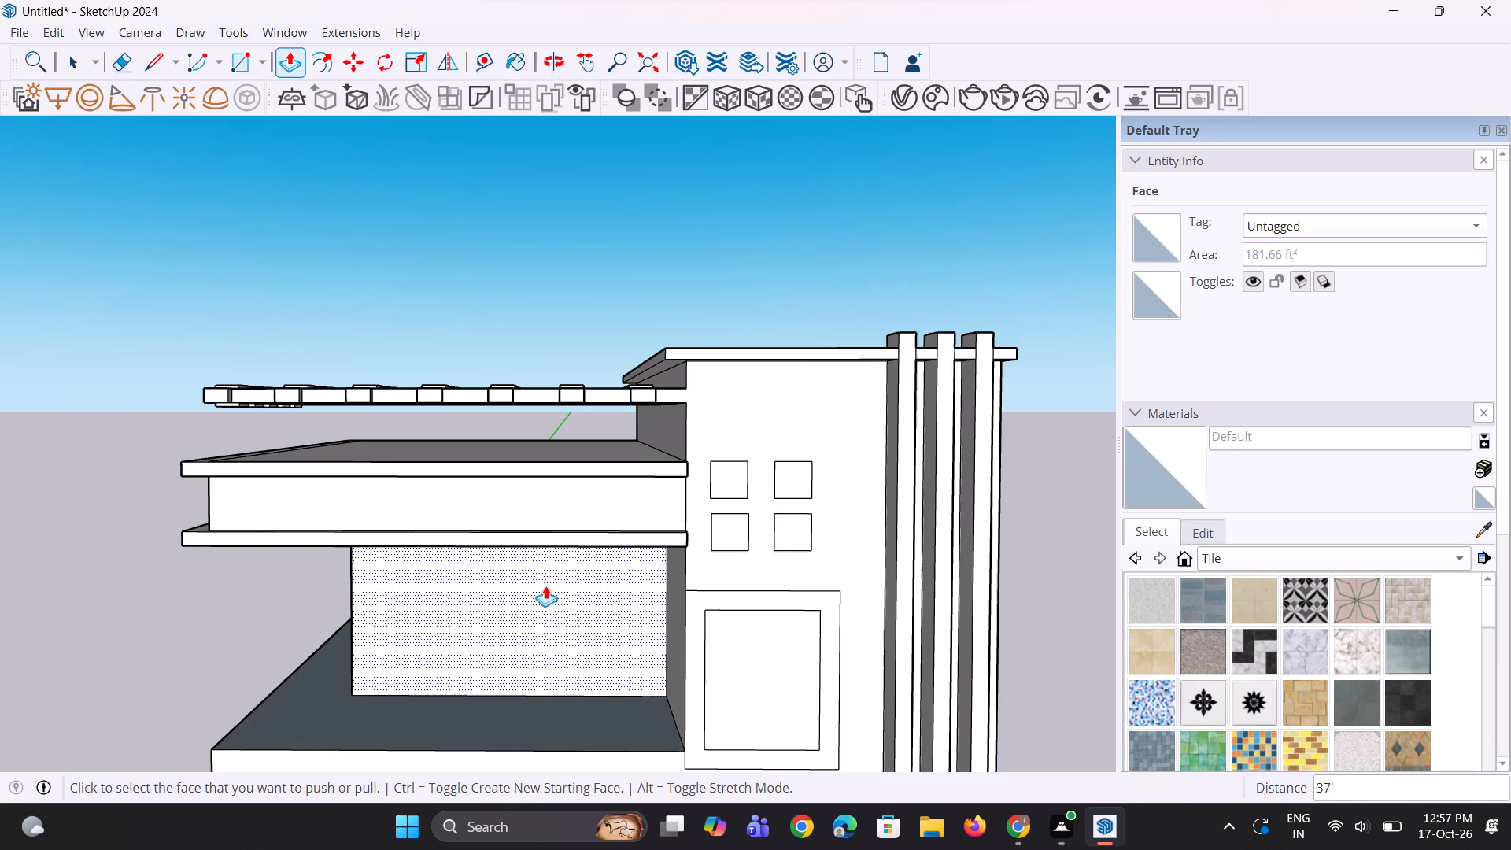
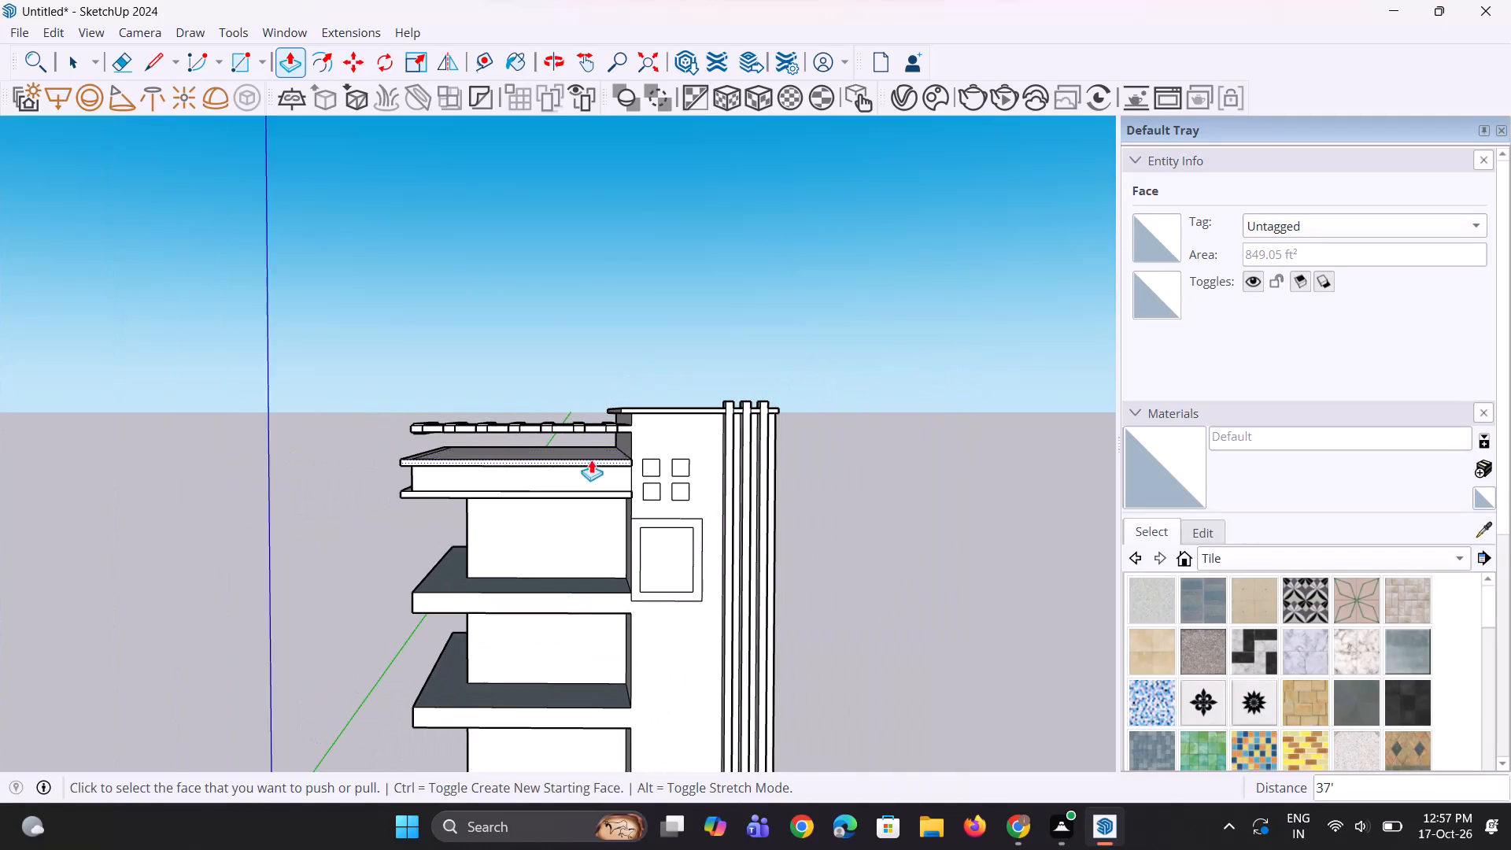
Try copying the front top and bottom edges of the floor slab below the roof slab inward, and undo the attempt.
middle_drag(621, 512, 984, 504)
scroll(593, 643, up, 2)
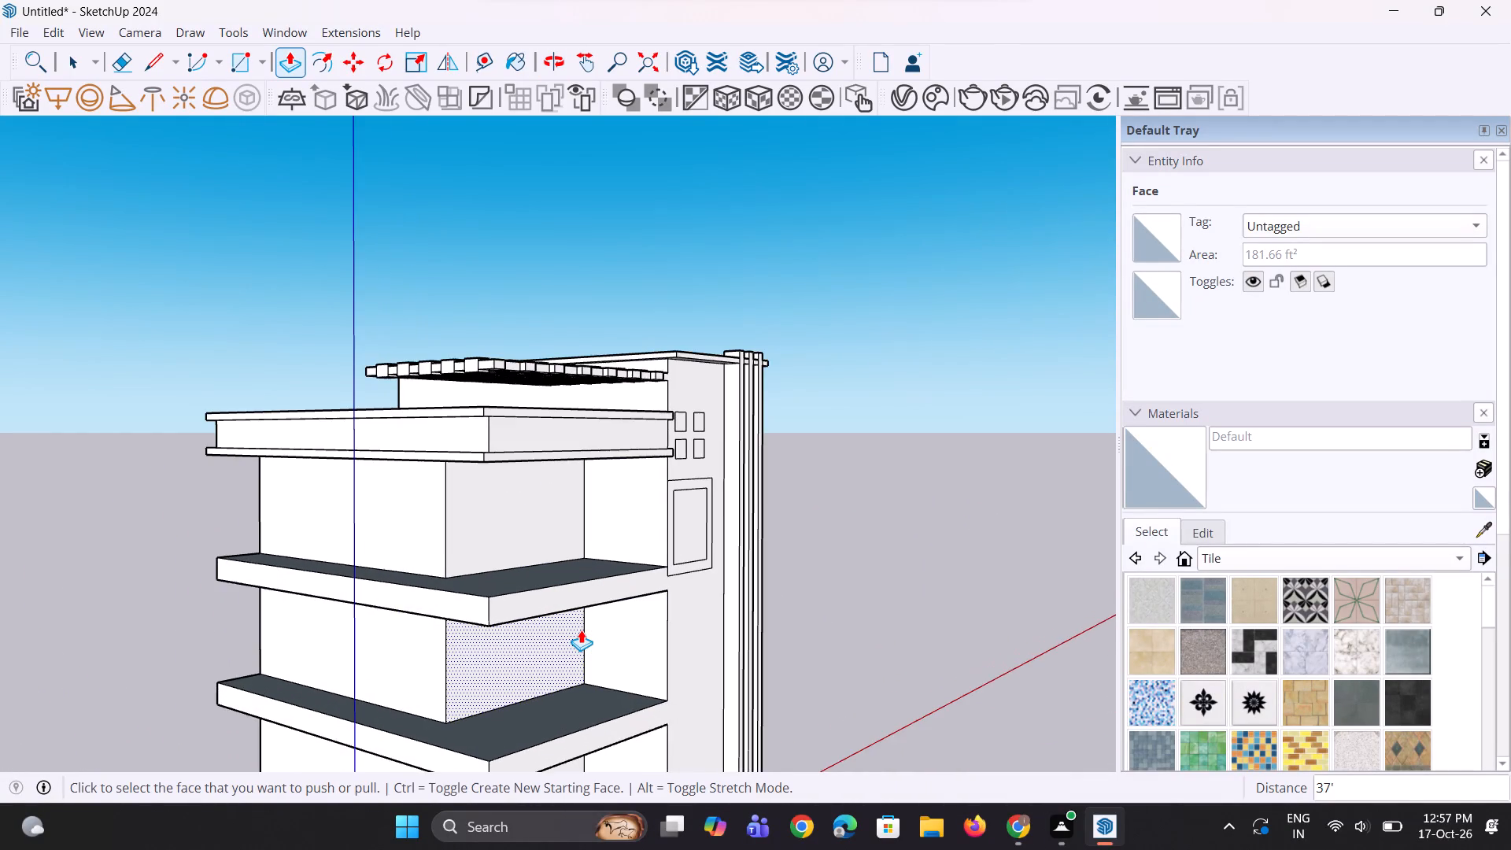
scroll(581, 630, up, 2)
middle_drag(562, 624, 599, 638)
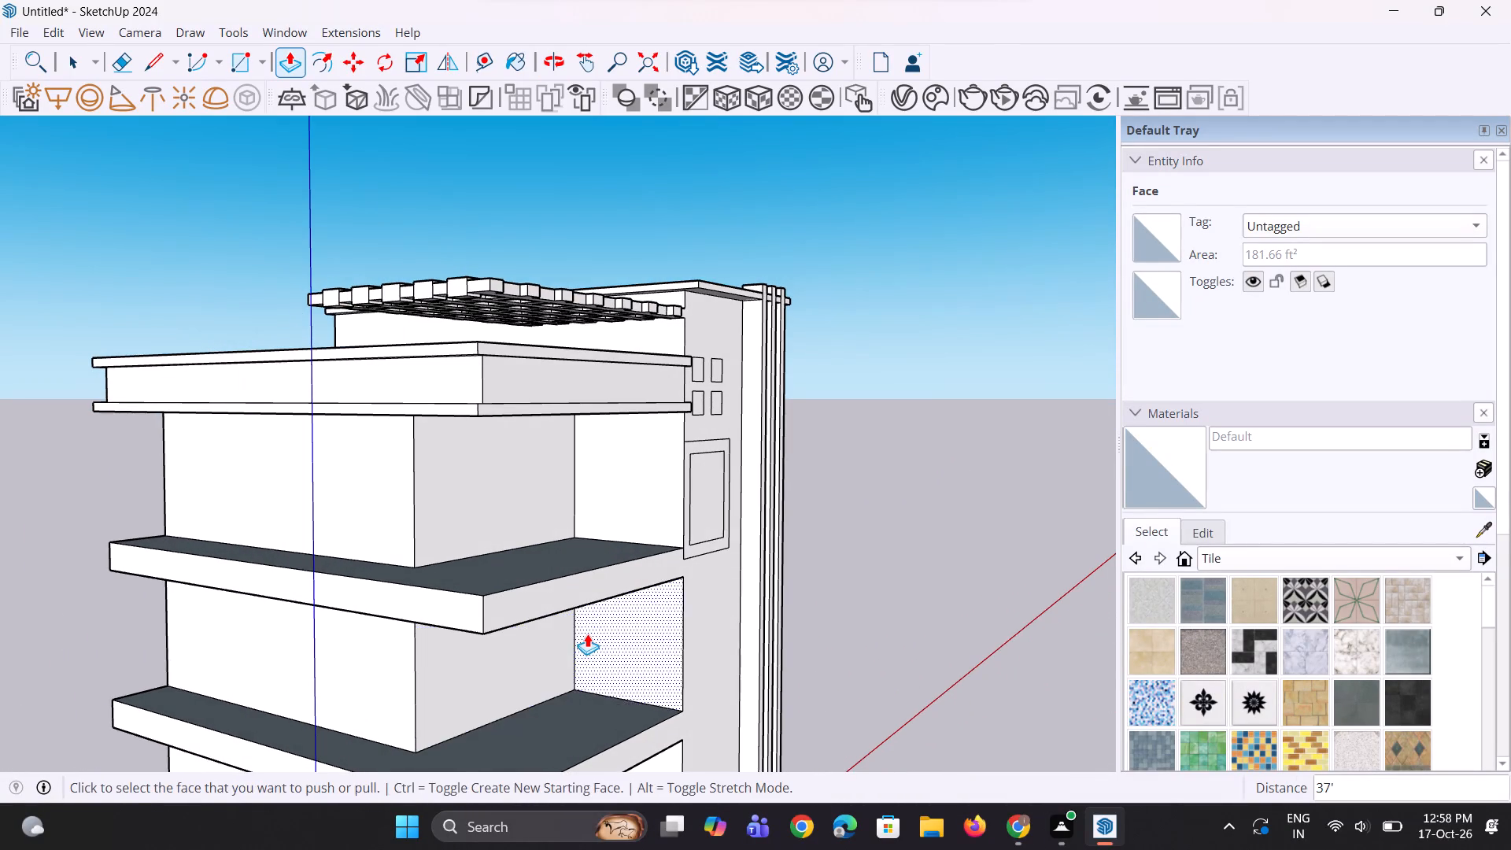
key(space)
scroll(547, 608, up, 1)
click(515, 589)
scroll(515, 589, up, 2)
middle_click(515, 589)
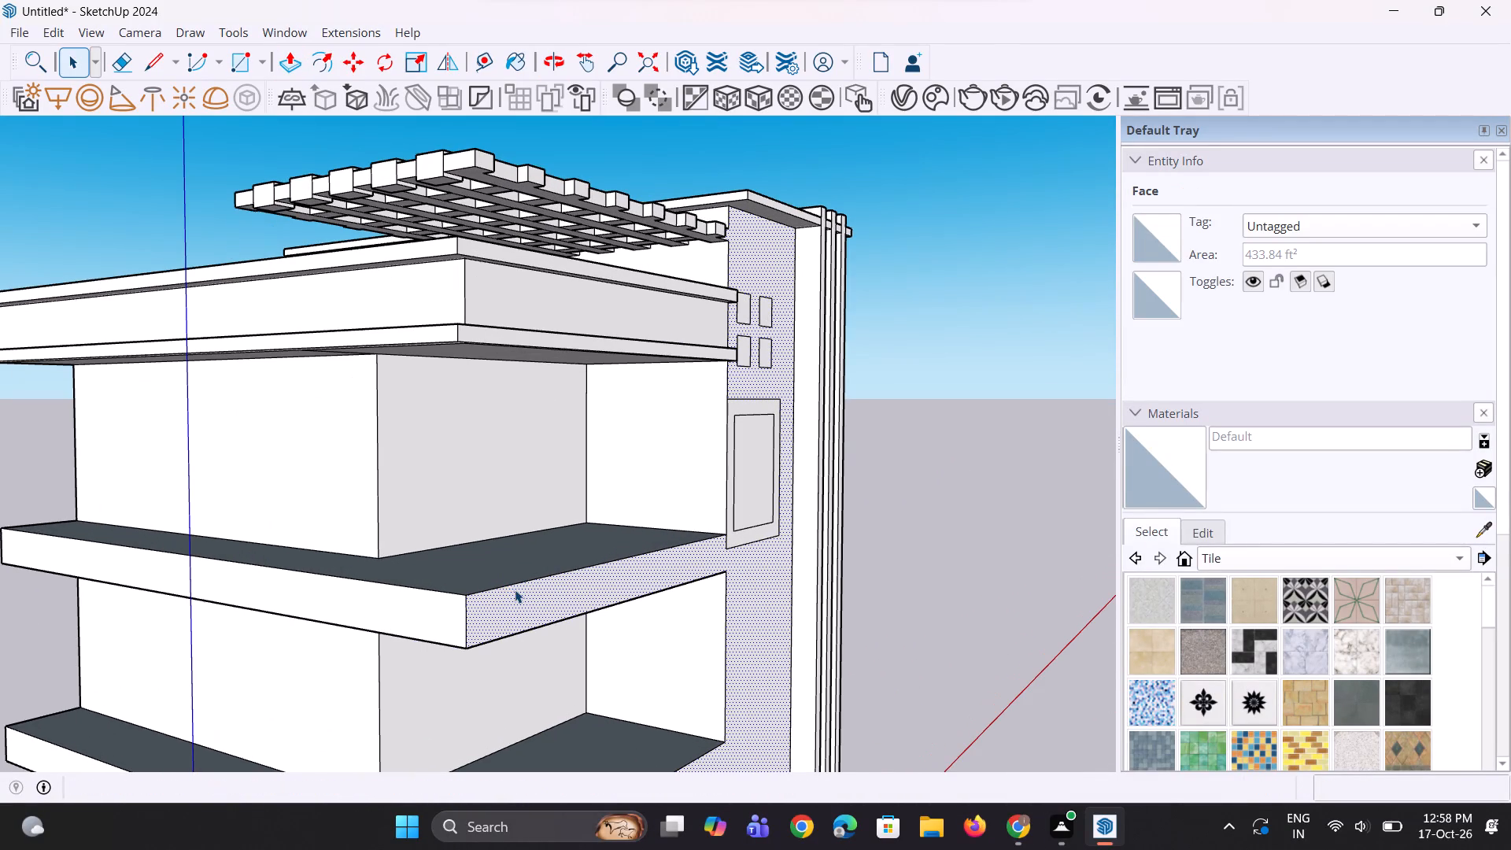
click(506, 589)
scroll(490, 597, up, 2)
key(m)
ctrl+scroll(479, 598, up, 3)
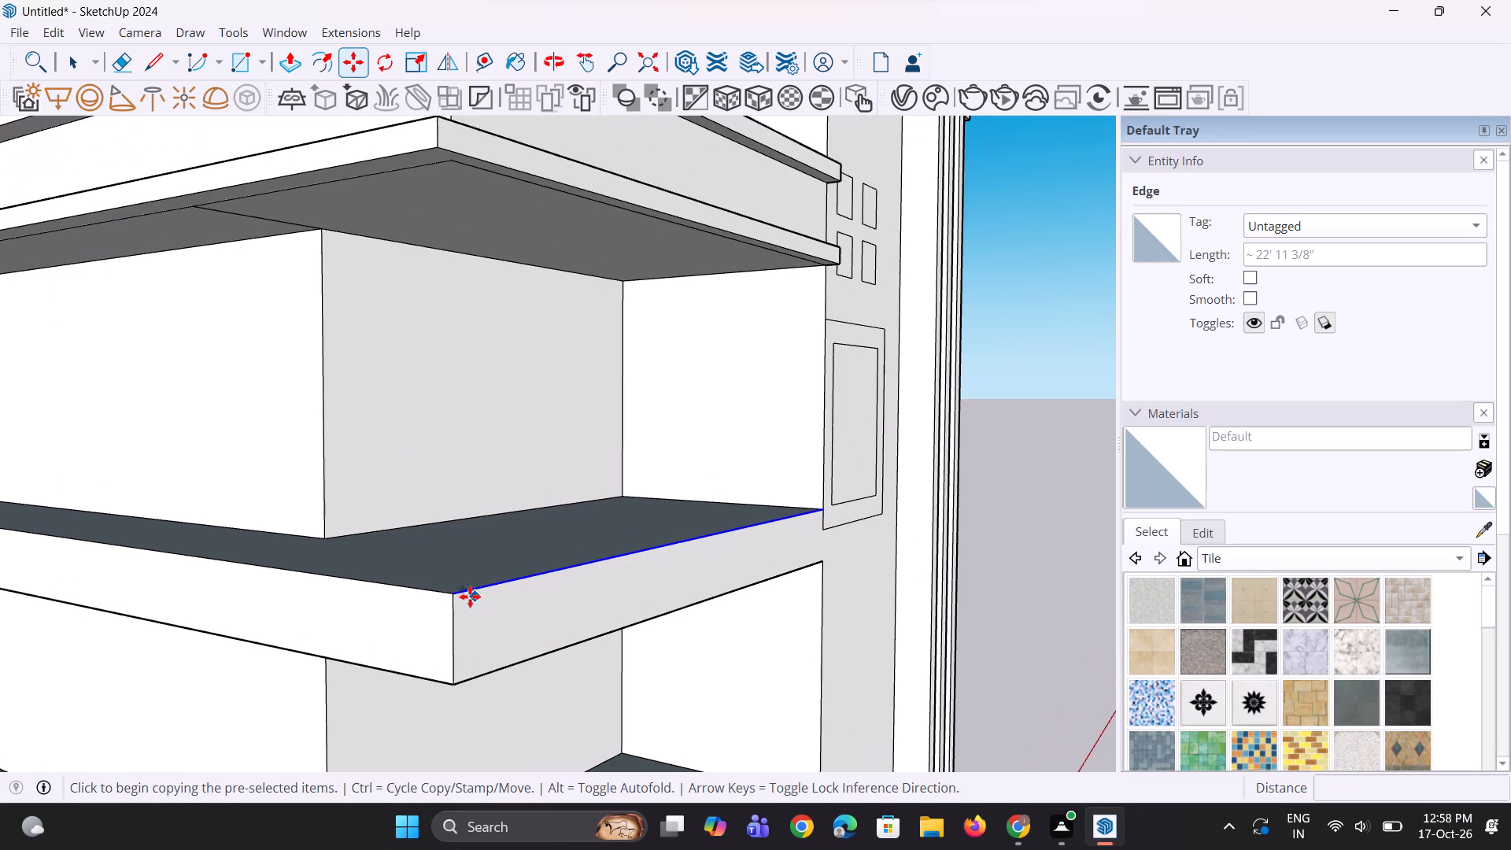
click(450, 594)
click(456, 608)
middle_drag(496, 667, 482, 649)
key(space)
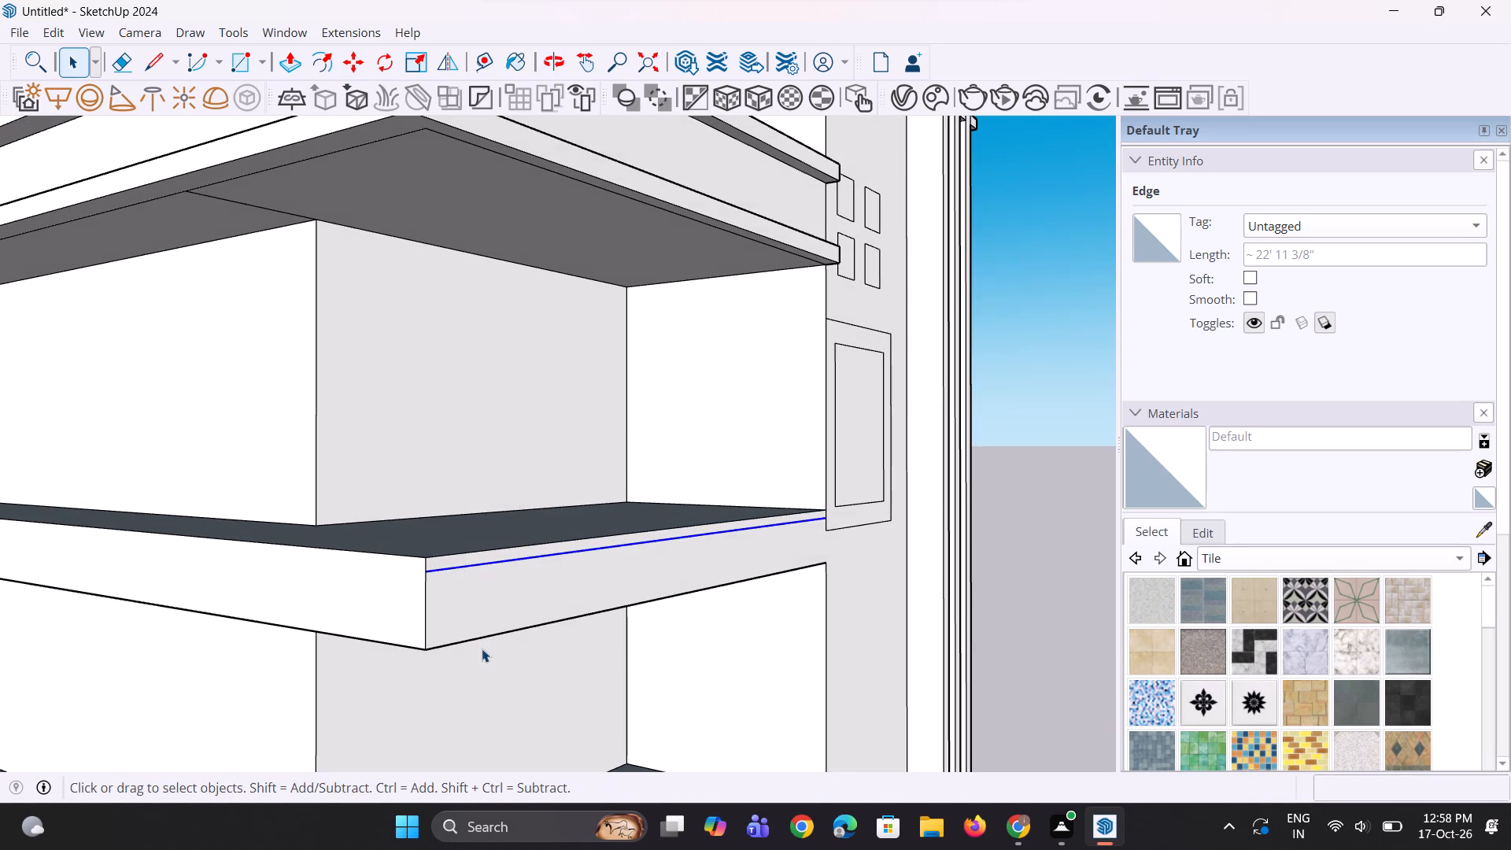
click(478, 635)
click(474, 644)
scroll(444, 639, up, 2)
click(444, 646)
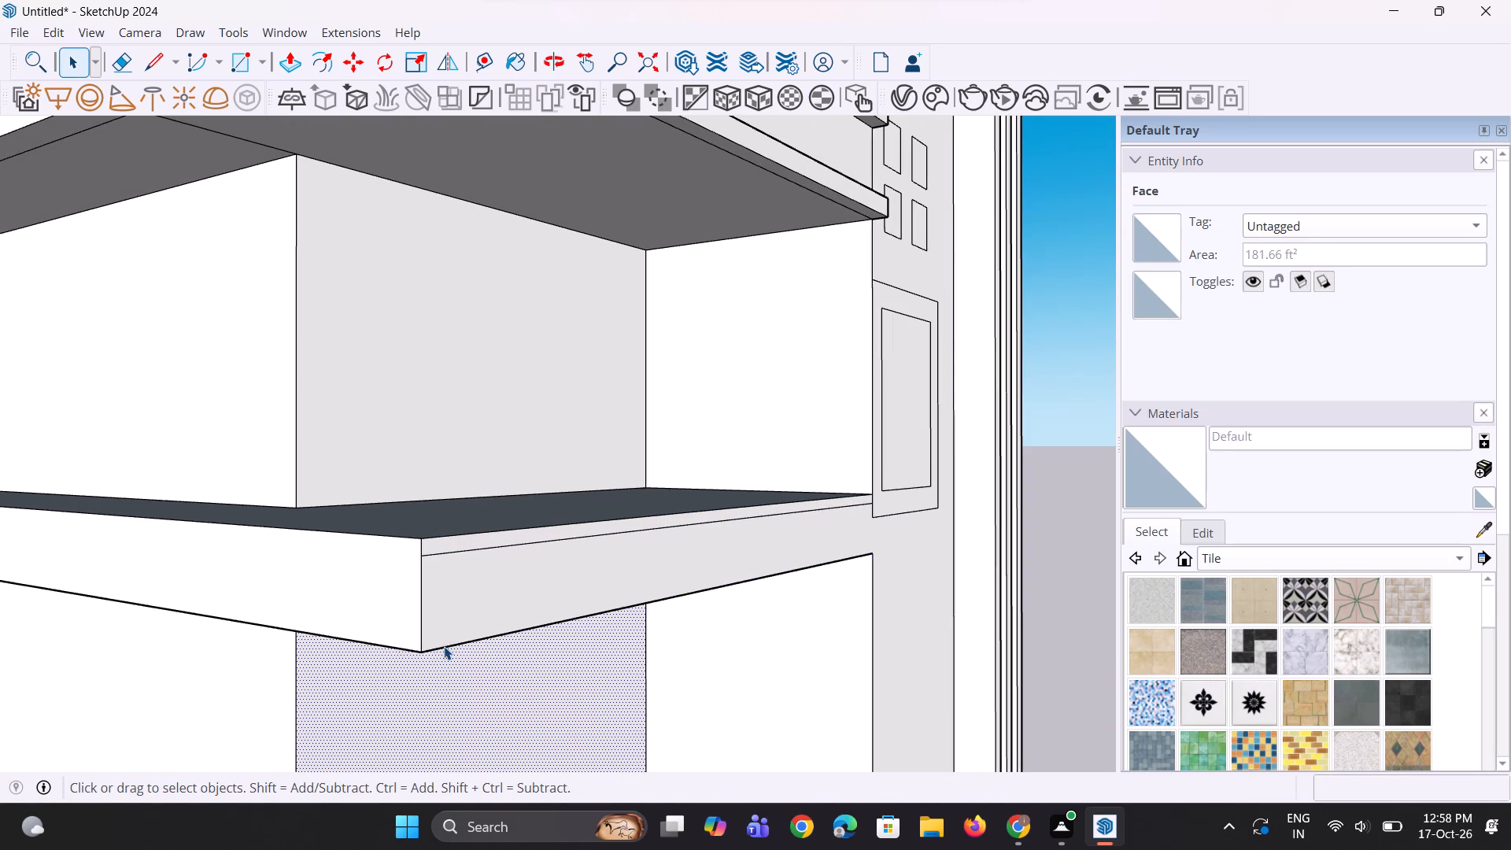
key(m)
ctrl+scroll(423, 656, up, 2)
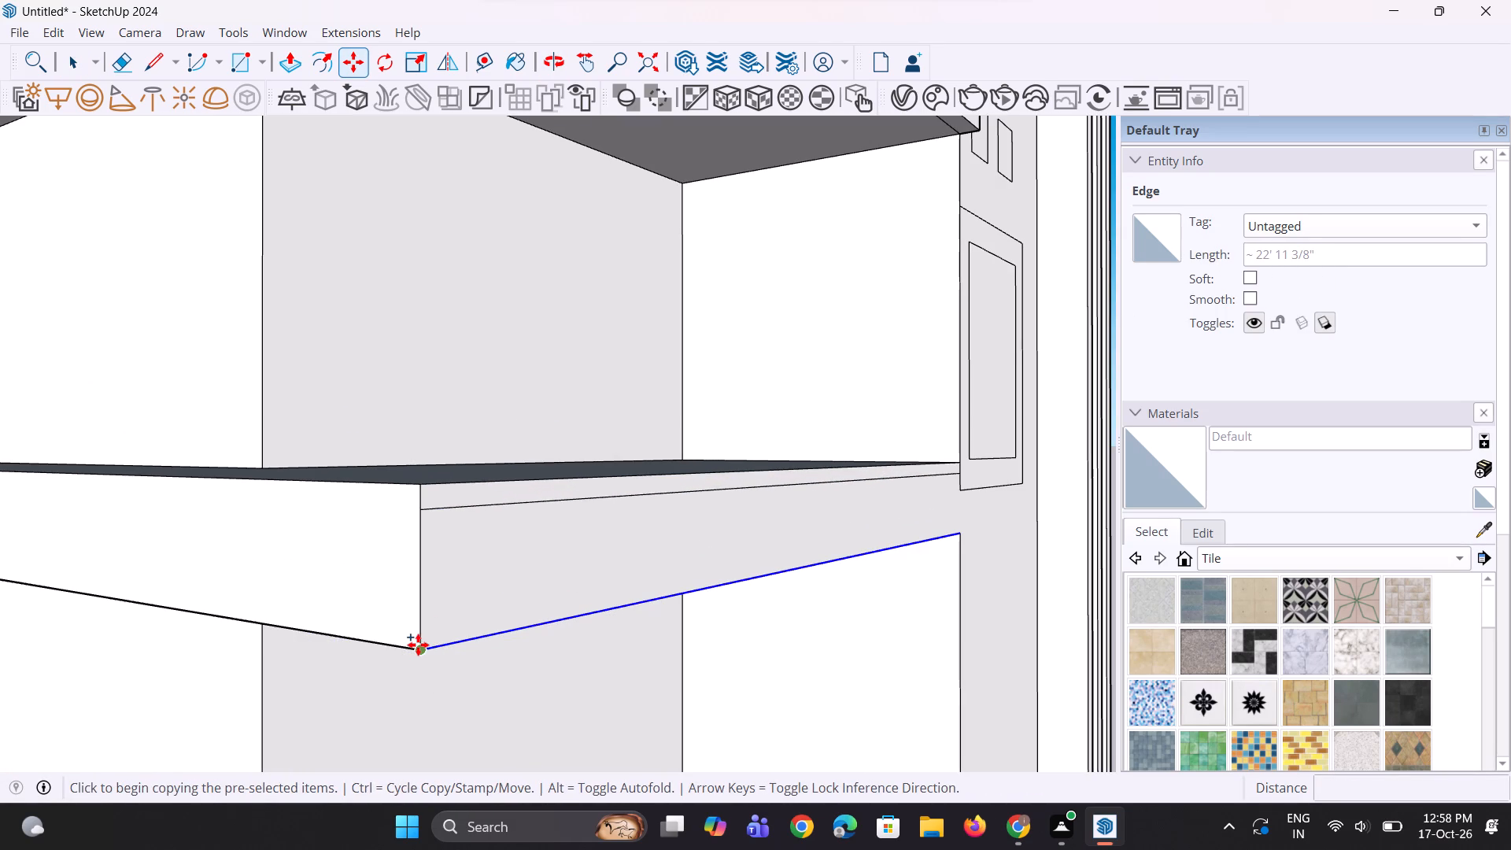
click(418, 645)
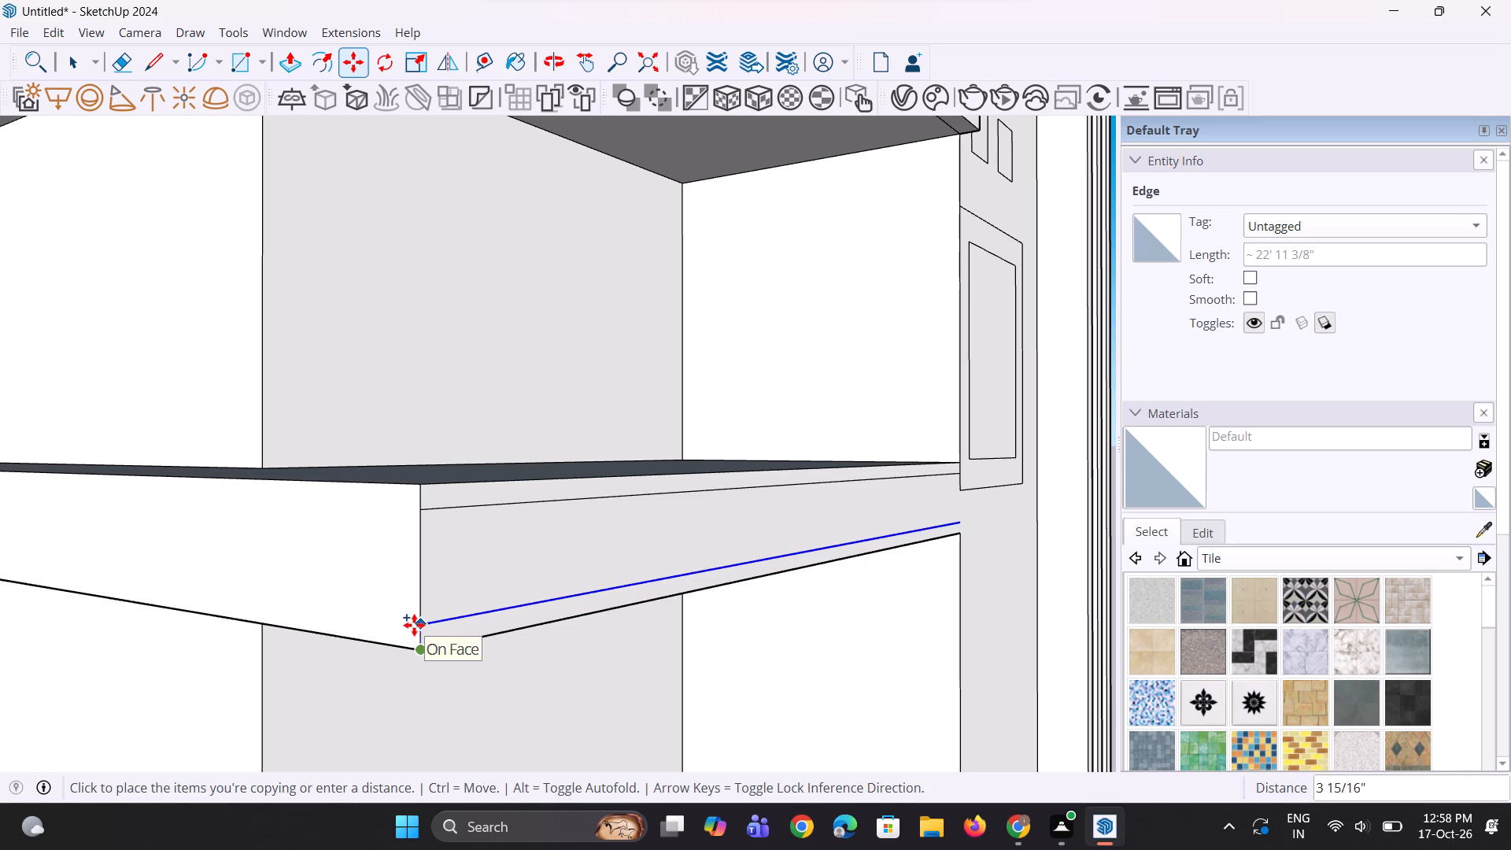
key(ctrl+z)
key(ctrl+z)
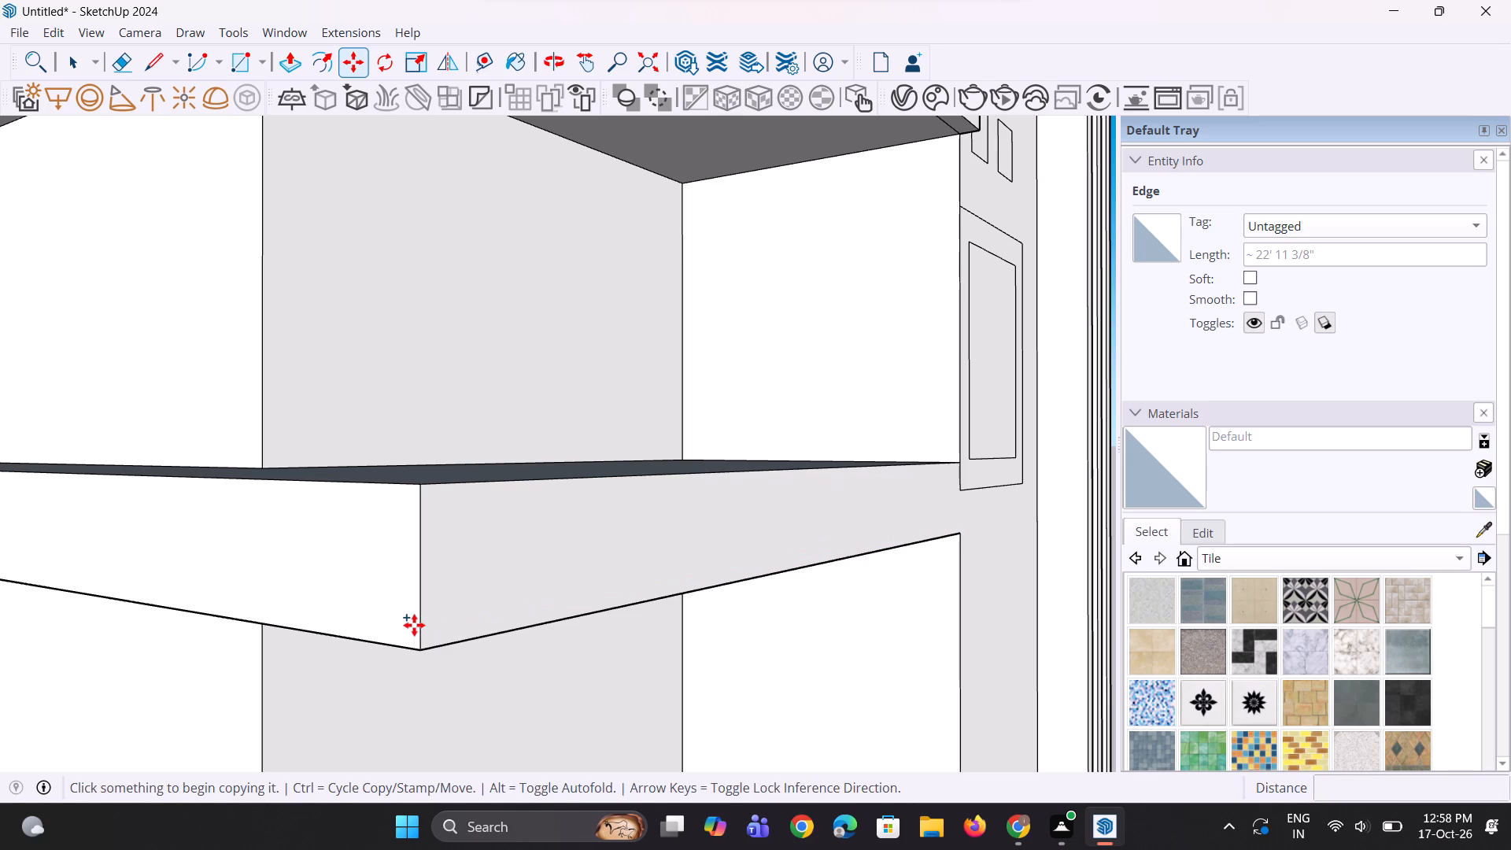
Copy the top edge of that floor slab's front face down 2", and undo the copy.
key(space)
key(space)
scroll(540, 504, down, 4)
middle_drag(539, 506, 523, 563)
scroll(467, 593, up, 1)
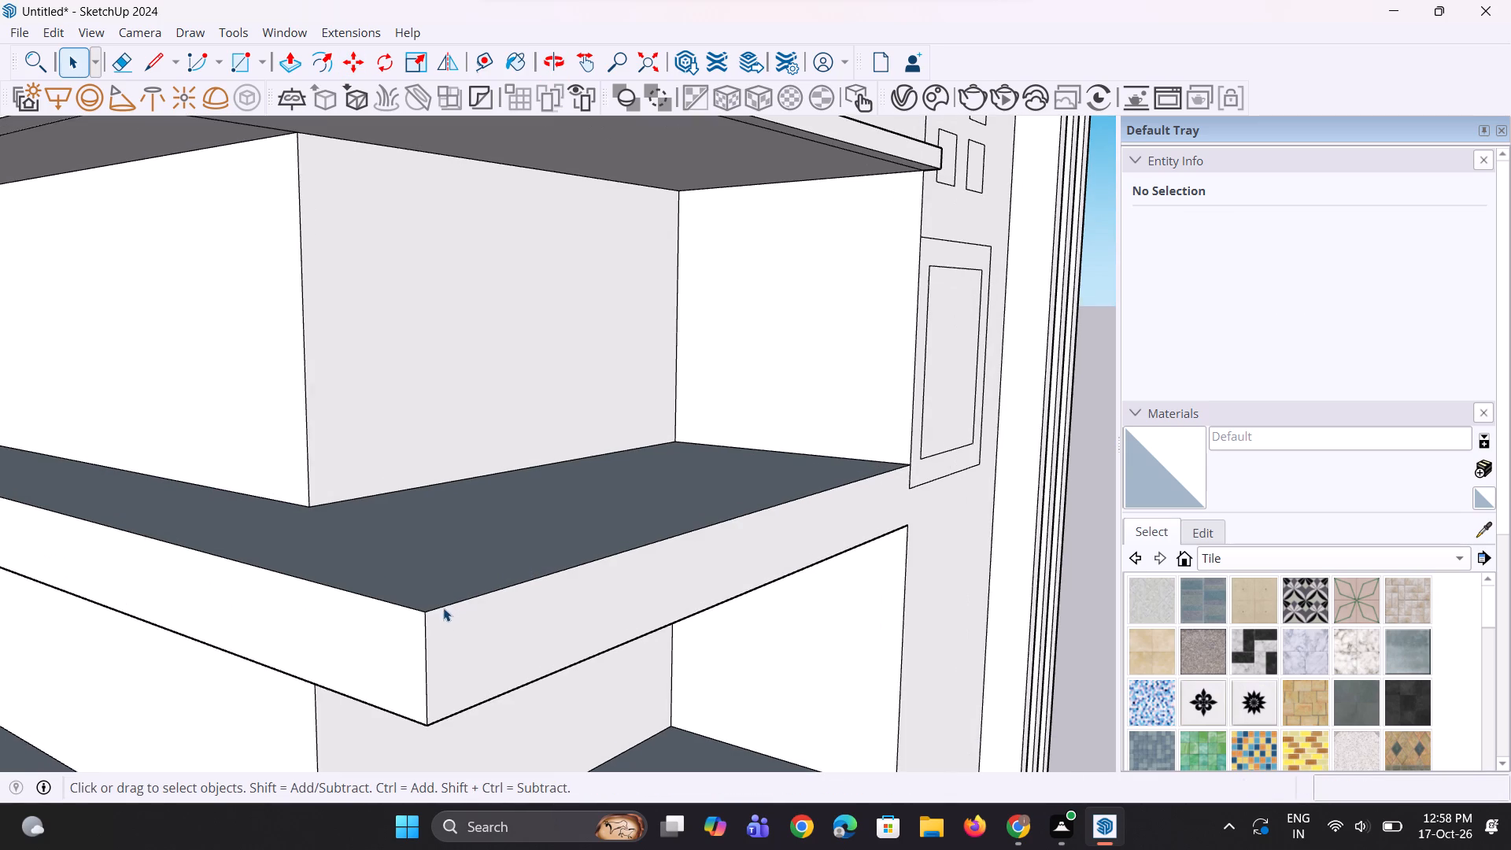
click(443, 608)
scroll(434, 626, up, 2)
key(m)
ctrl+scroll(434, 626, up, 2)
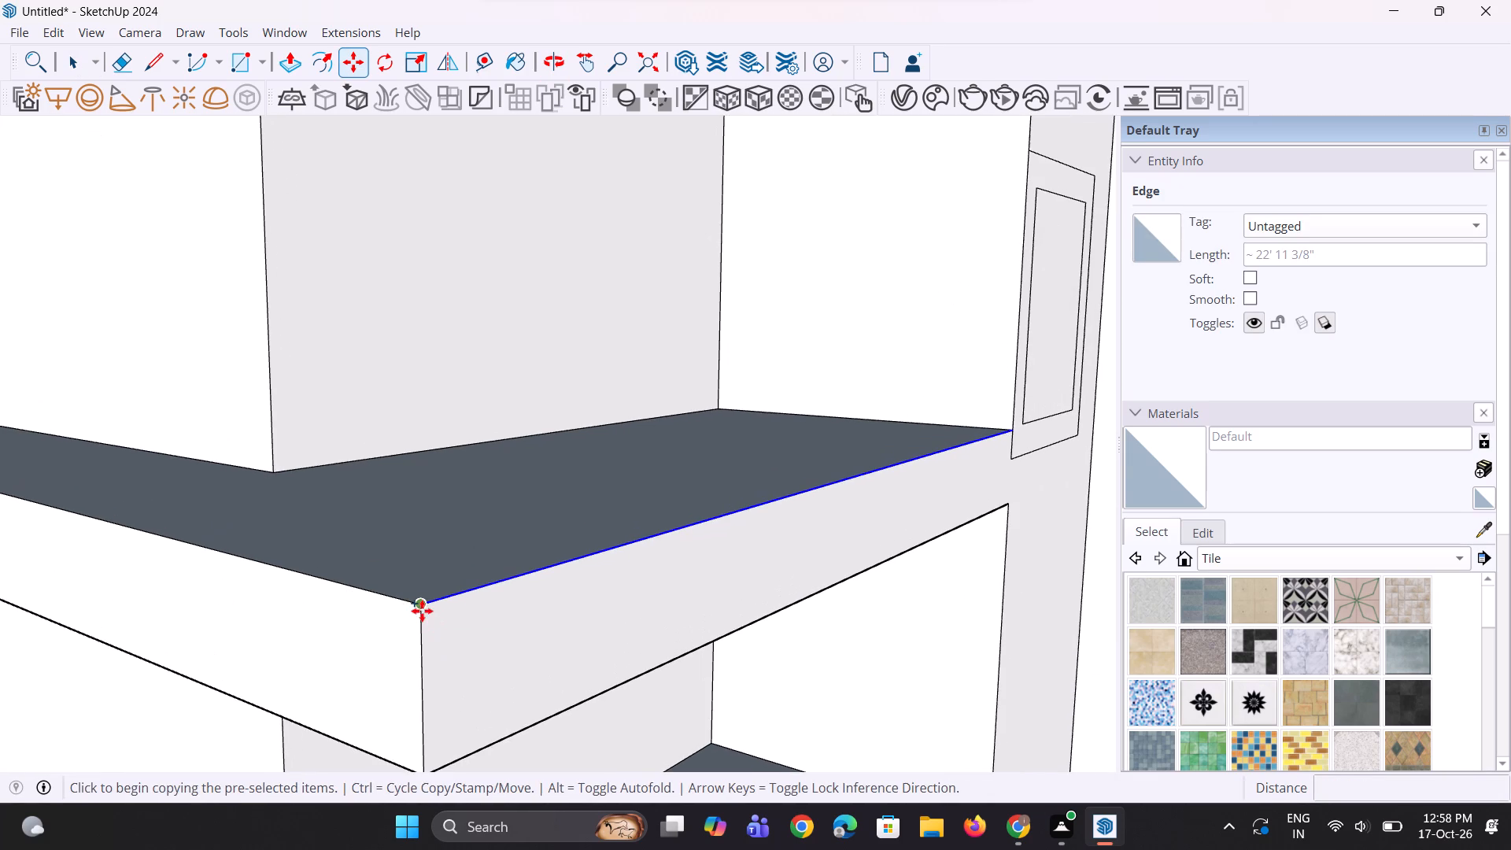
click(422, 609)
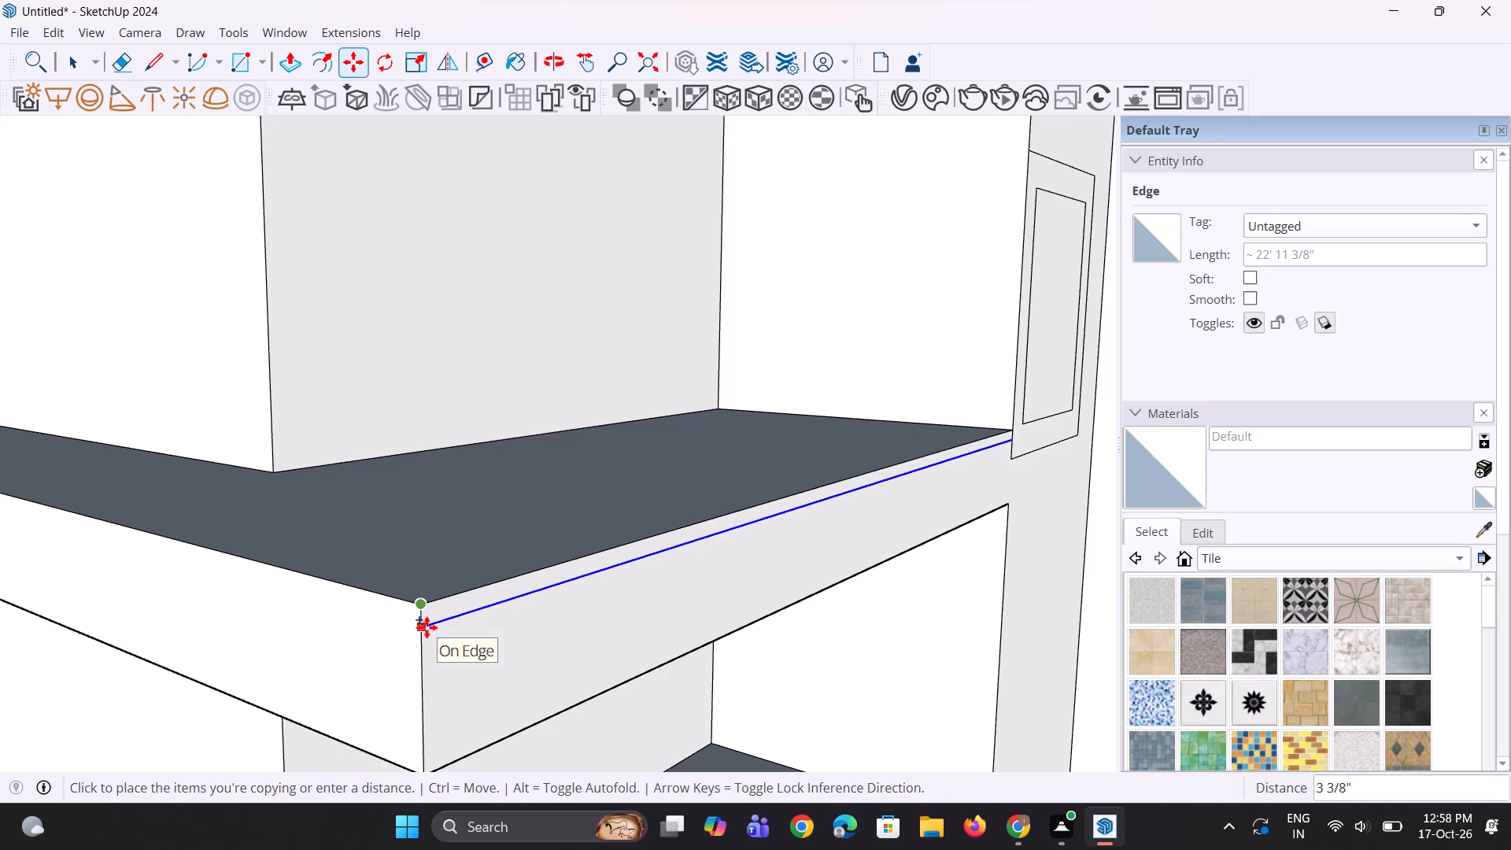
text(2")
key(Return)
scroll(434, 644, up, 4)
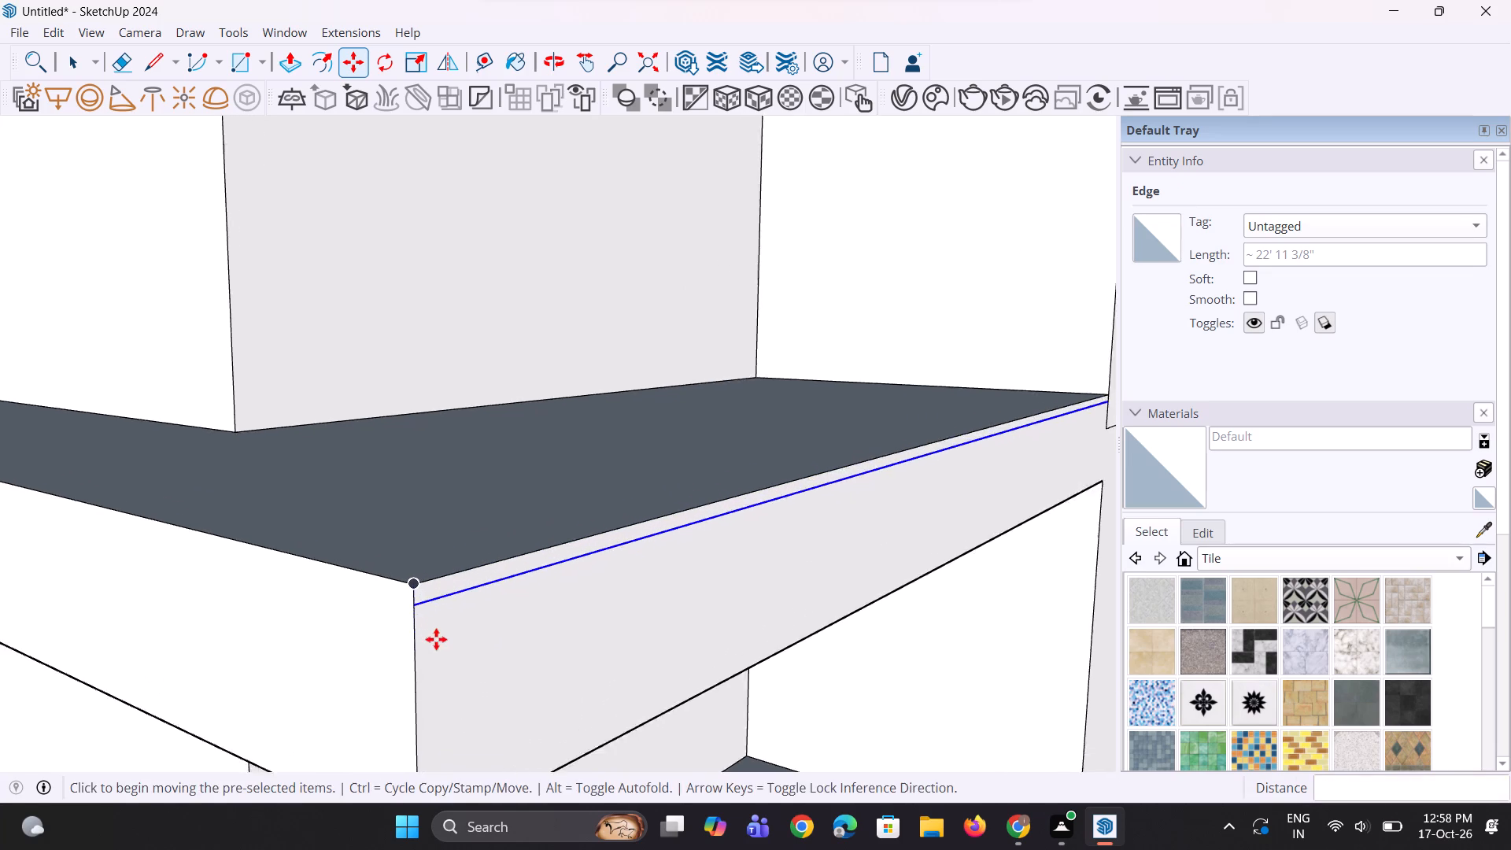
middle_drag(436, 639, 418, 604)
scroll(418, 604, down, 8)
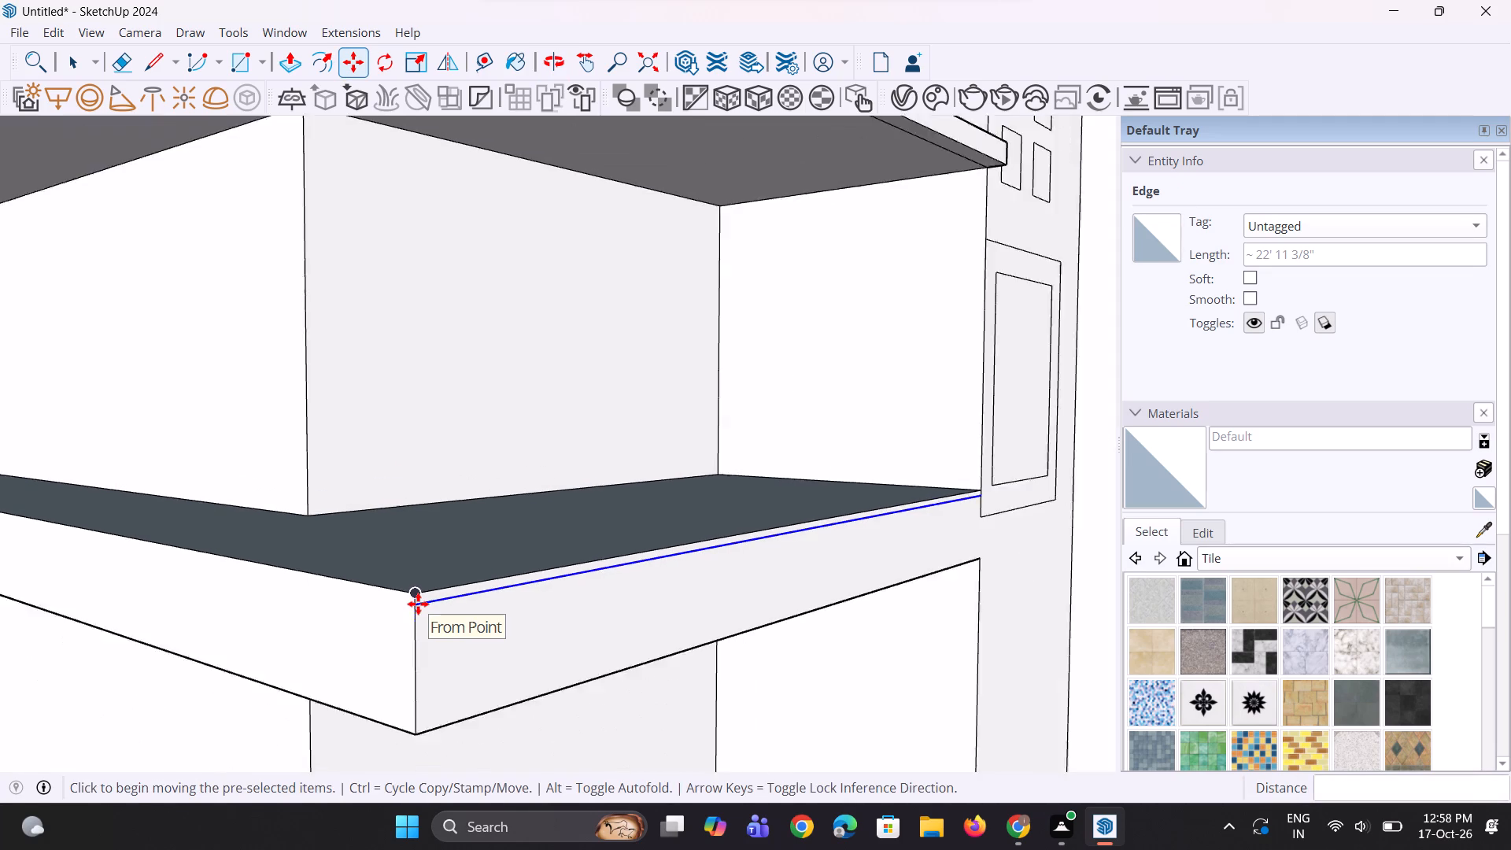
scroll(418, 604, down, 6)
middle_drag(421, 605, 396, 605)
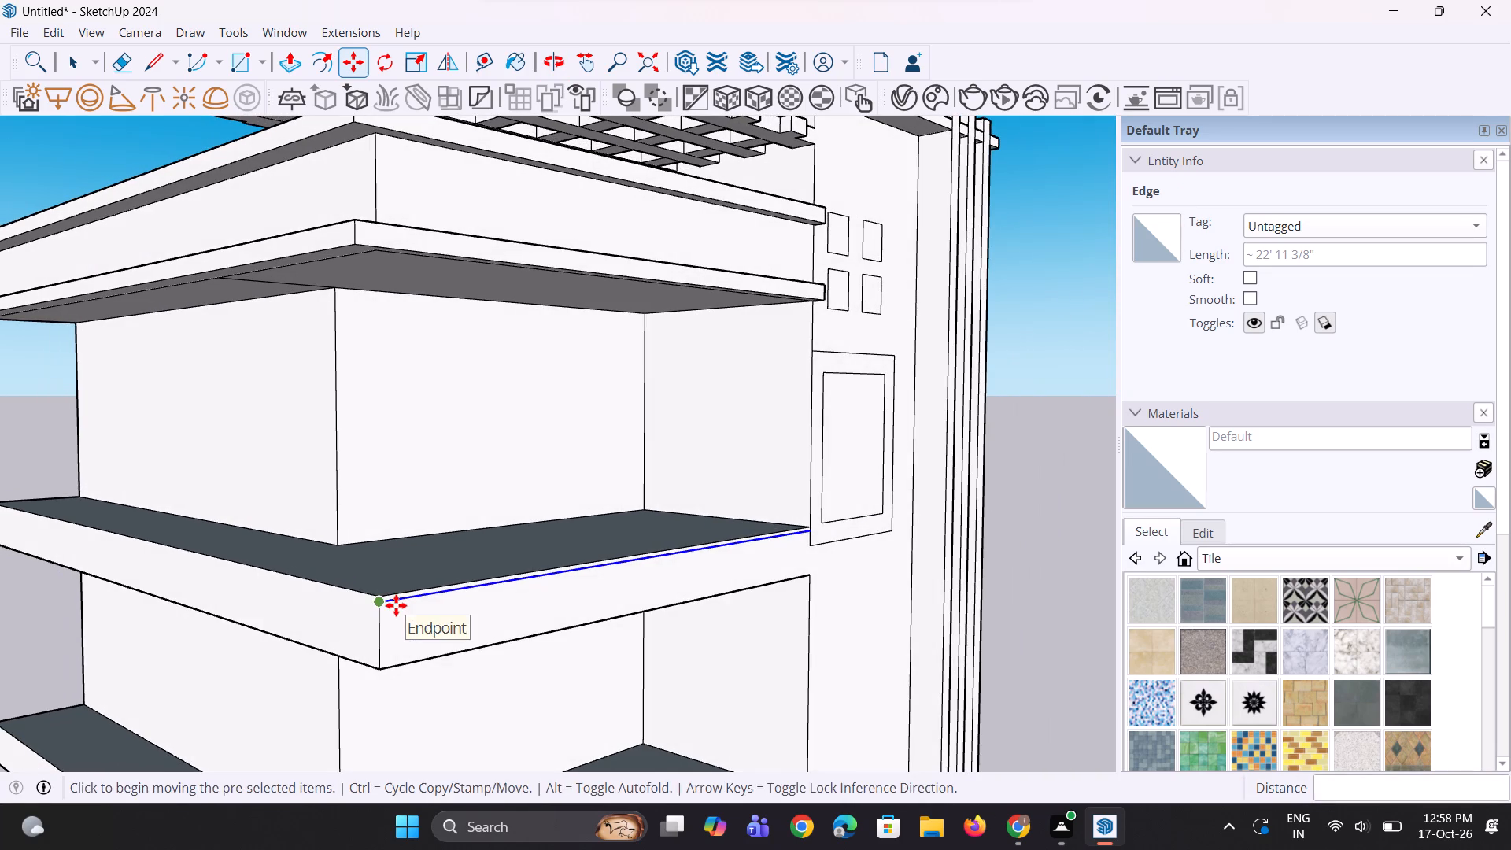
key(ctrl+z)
Copy the top edge of the floor slab's front face down 3" to mark a top strip.
scroll(398, 604, down, 4)
middle_drag(408, 608, 422, 647)
scroll(417, 634, up, 7)
key(space)
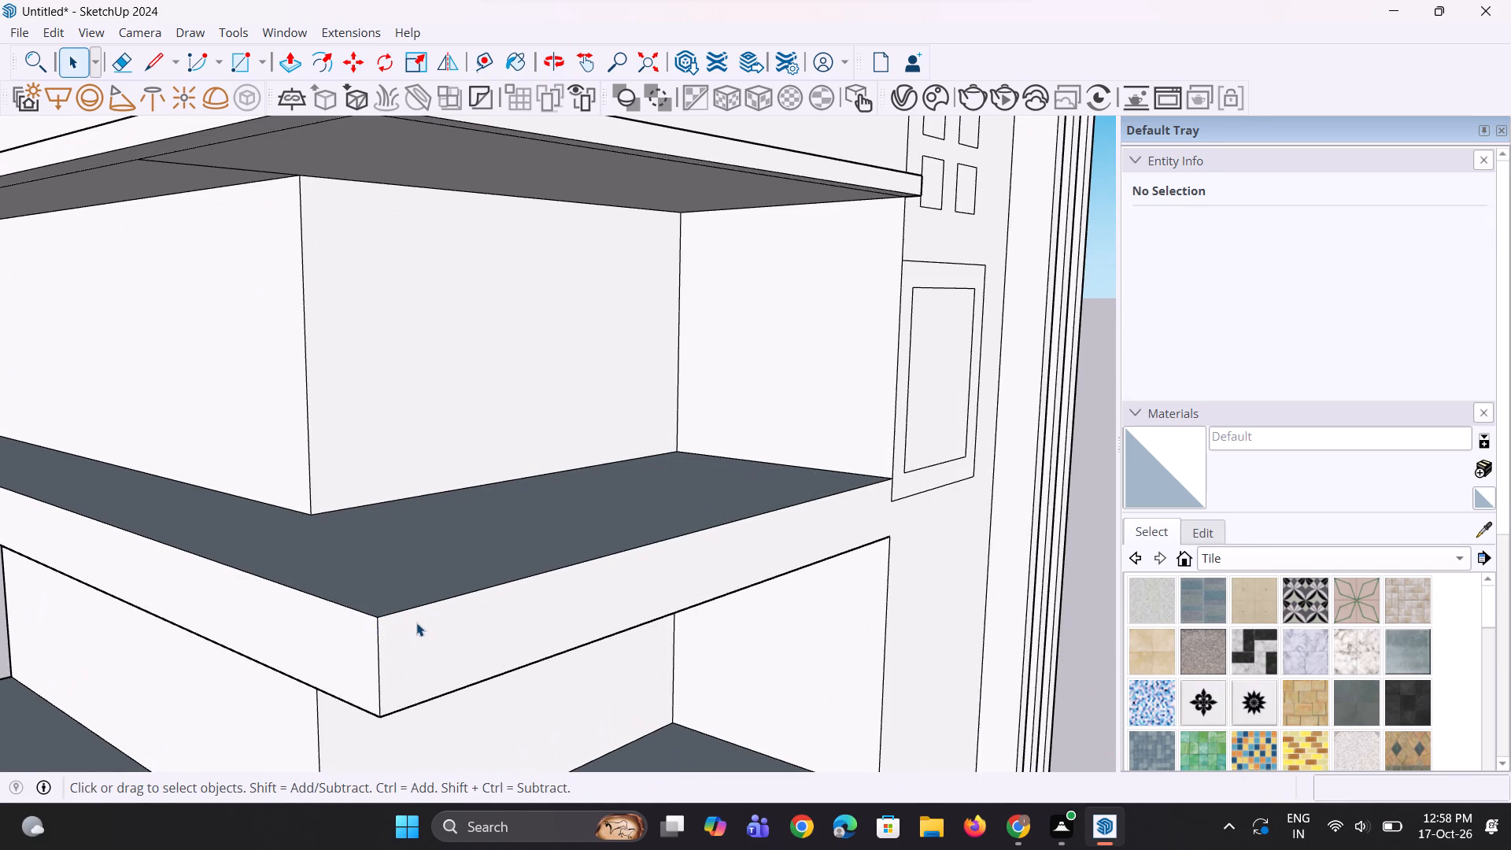
click(416, 610)
scroll(407, 660, up, 1)
middle_drag(407, 660, 383, 598)
key(m)
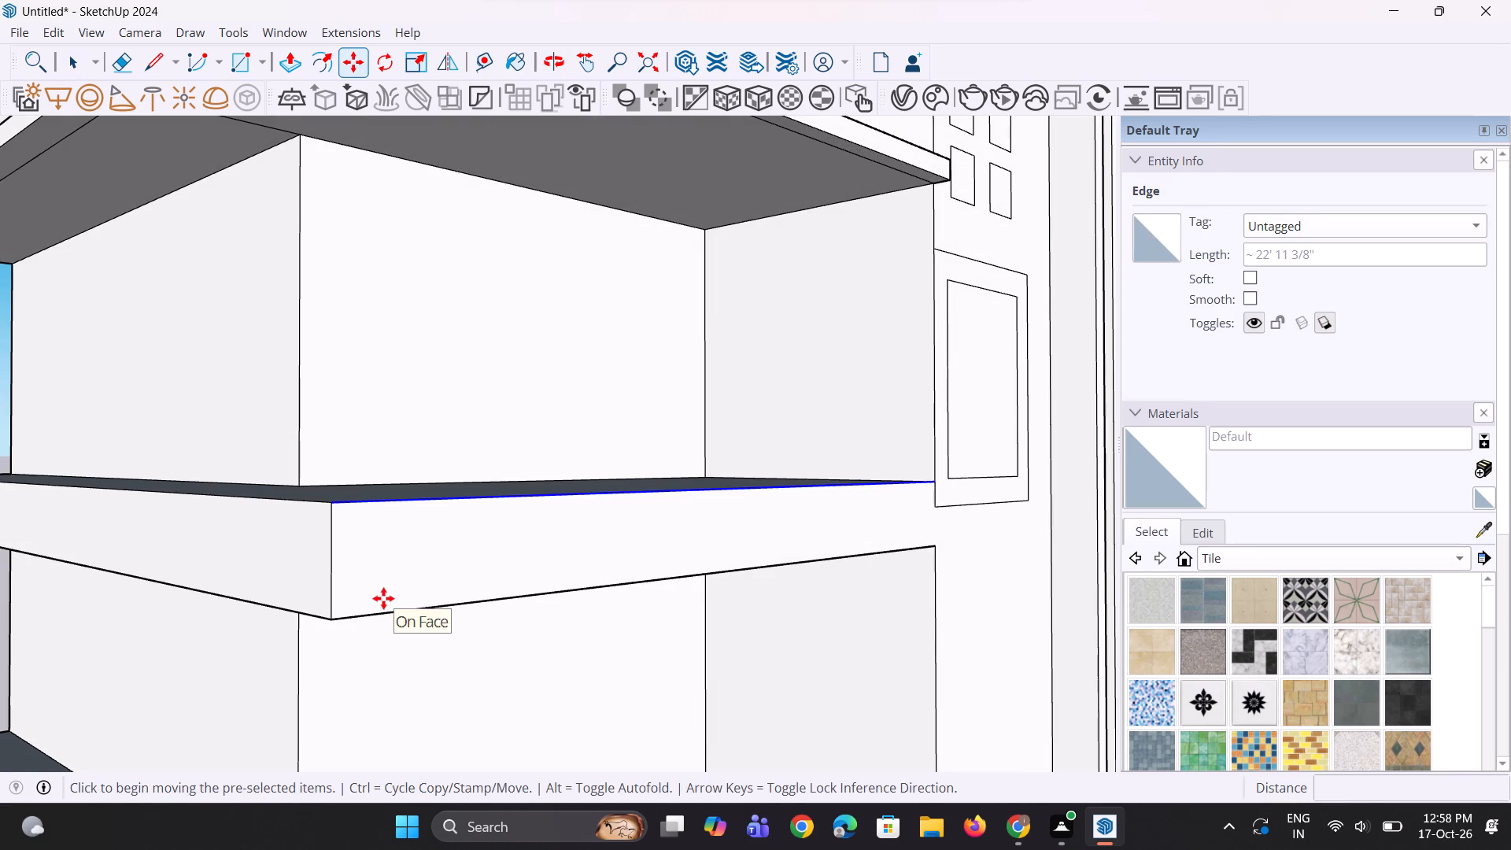
click(334, 509)
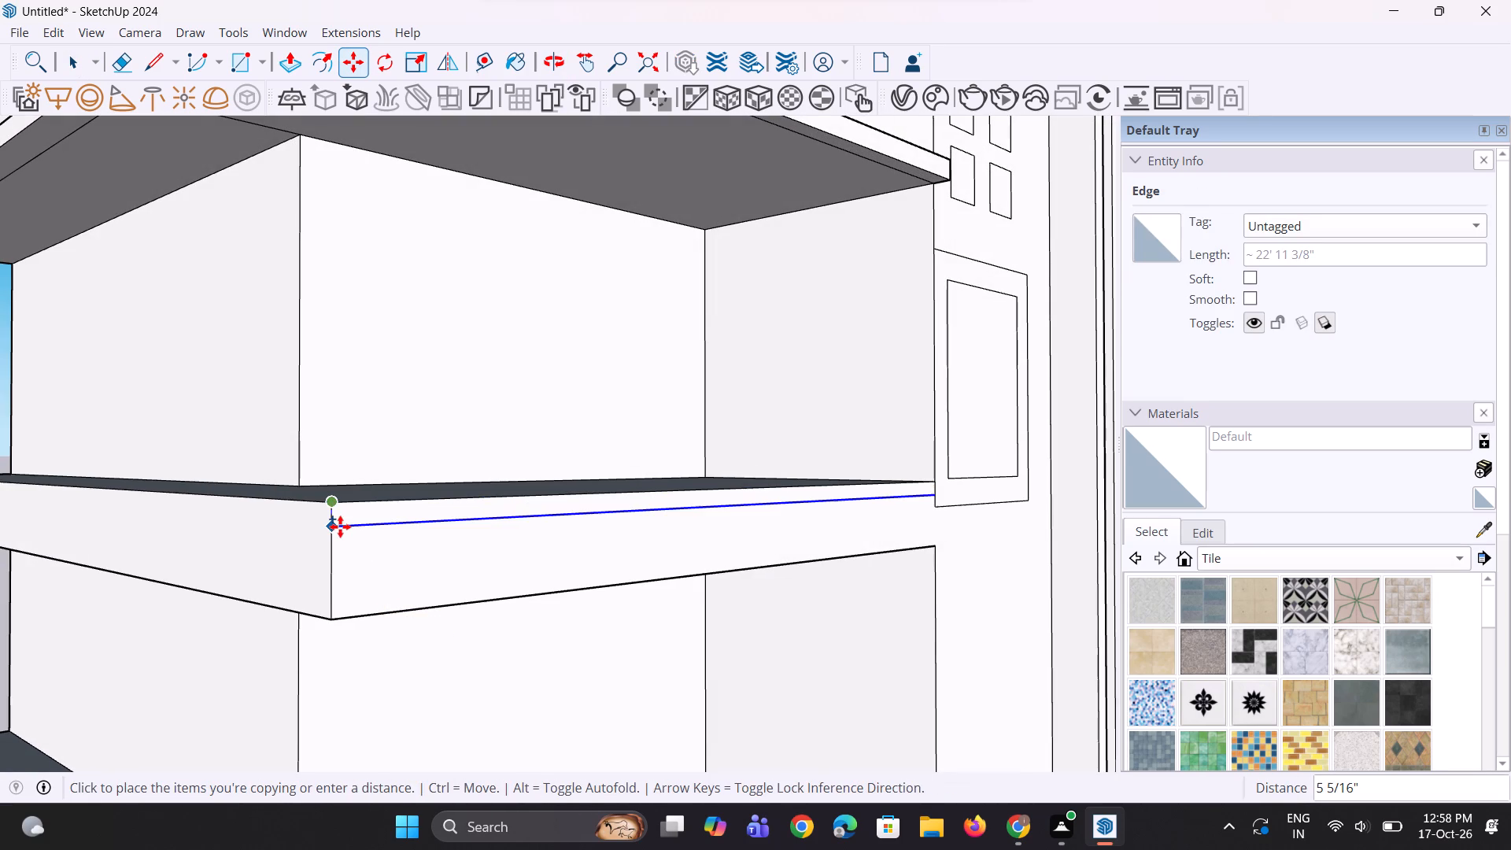
text(3")
key(Return)
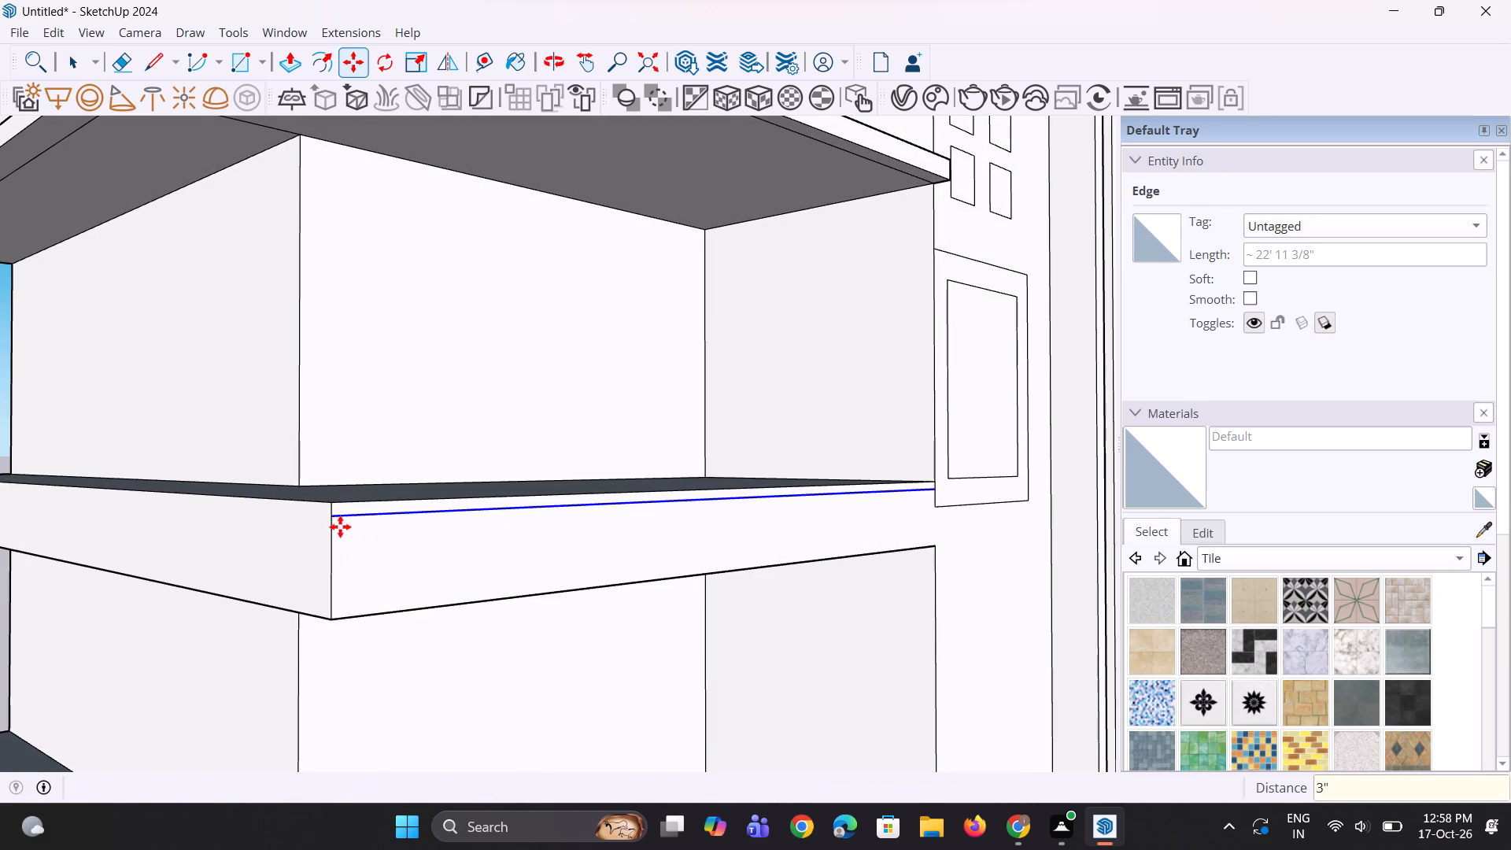
Copy the bottom edge of the same front face up 3" to mark a bottom strip.
key(space)
key(space)
click(364, 618)
scroll(361, 618, up, 1)
key(m)
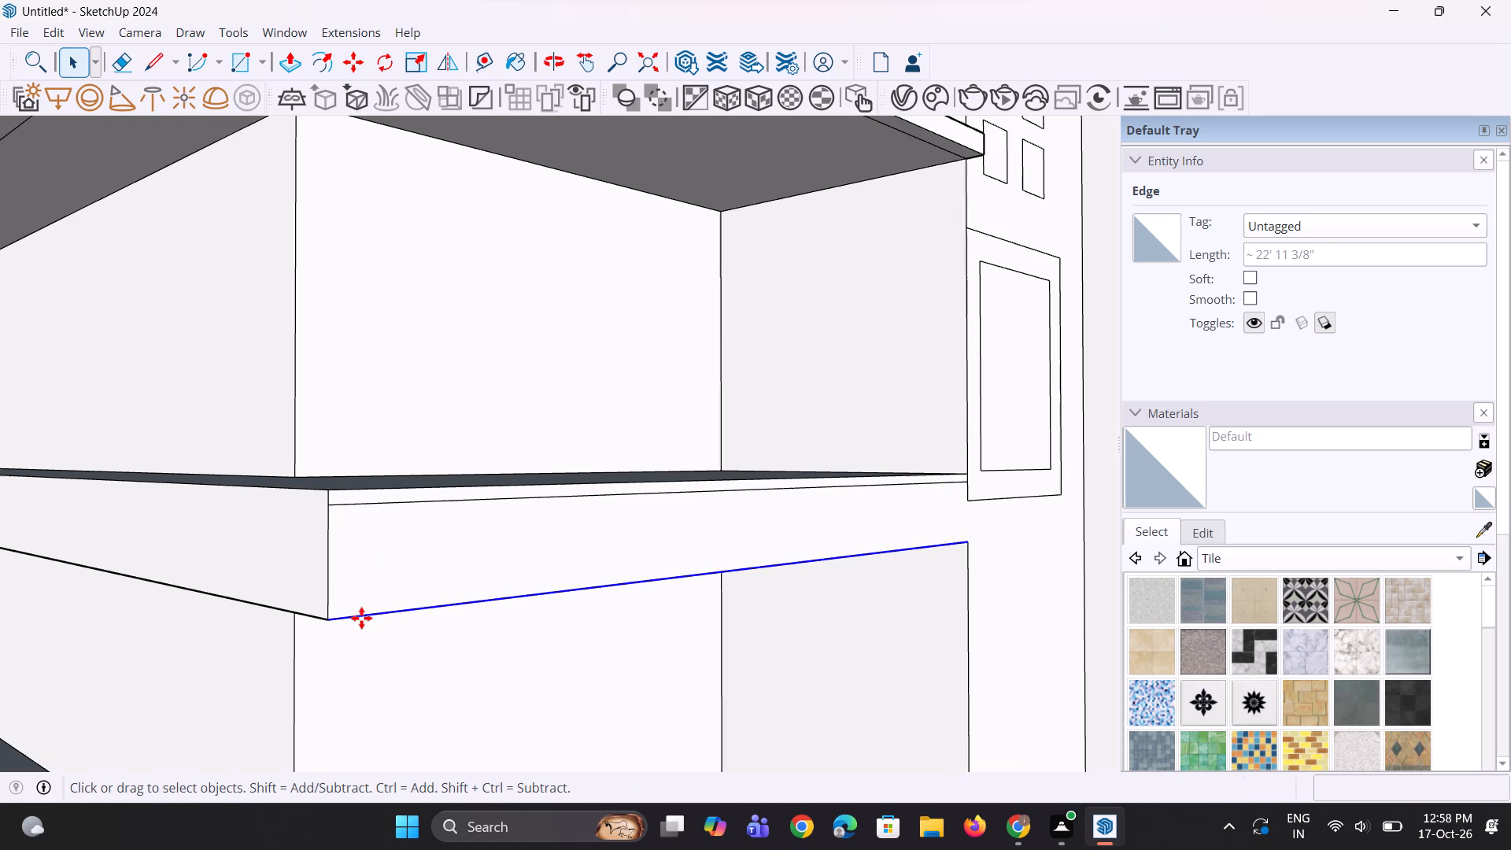
click(331, 616)
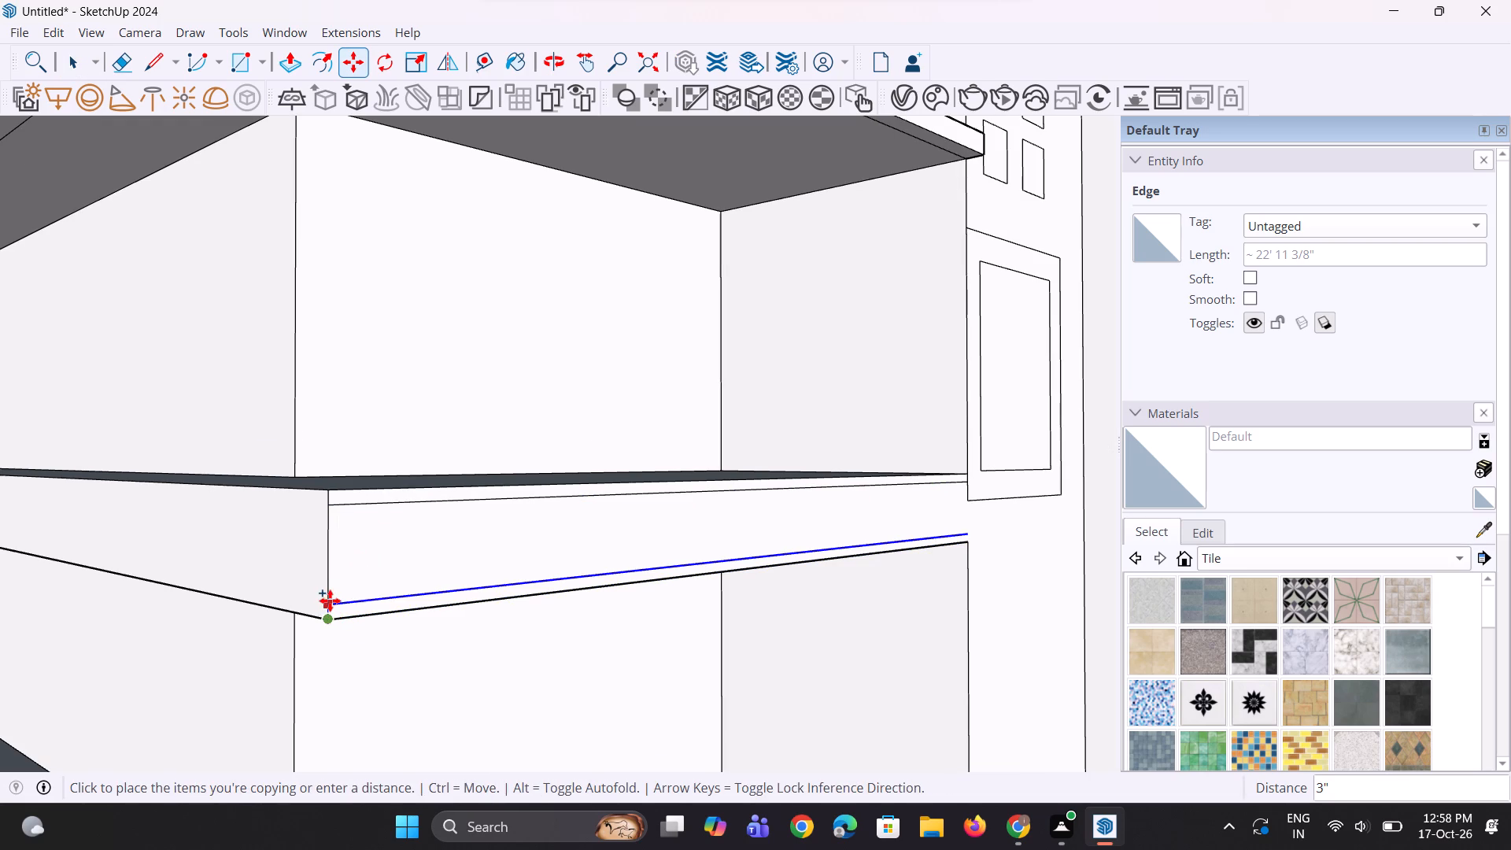
click(330, 601)
Draw a 3" line closing the bottom strip's end where the slab meets the front bay.
scroll(383, 582, down, 5)
middle_drag(582, 578, 367, 618)
scroll(576, 608, up, 5)
key(l)
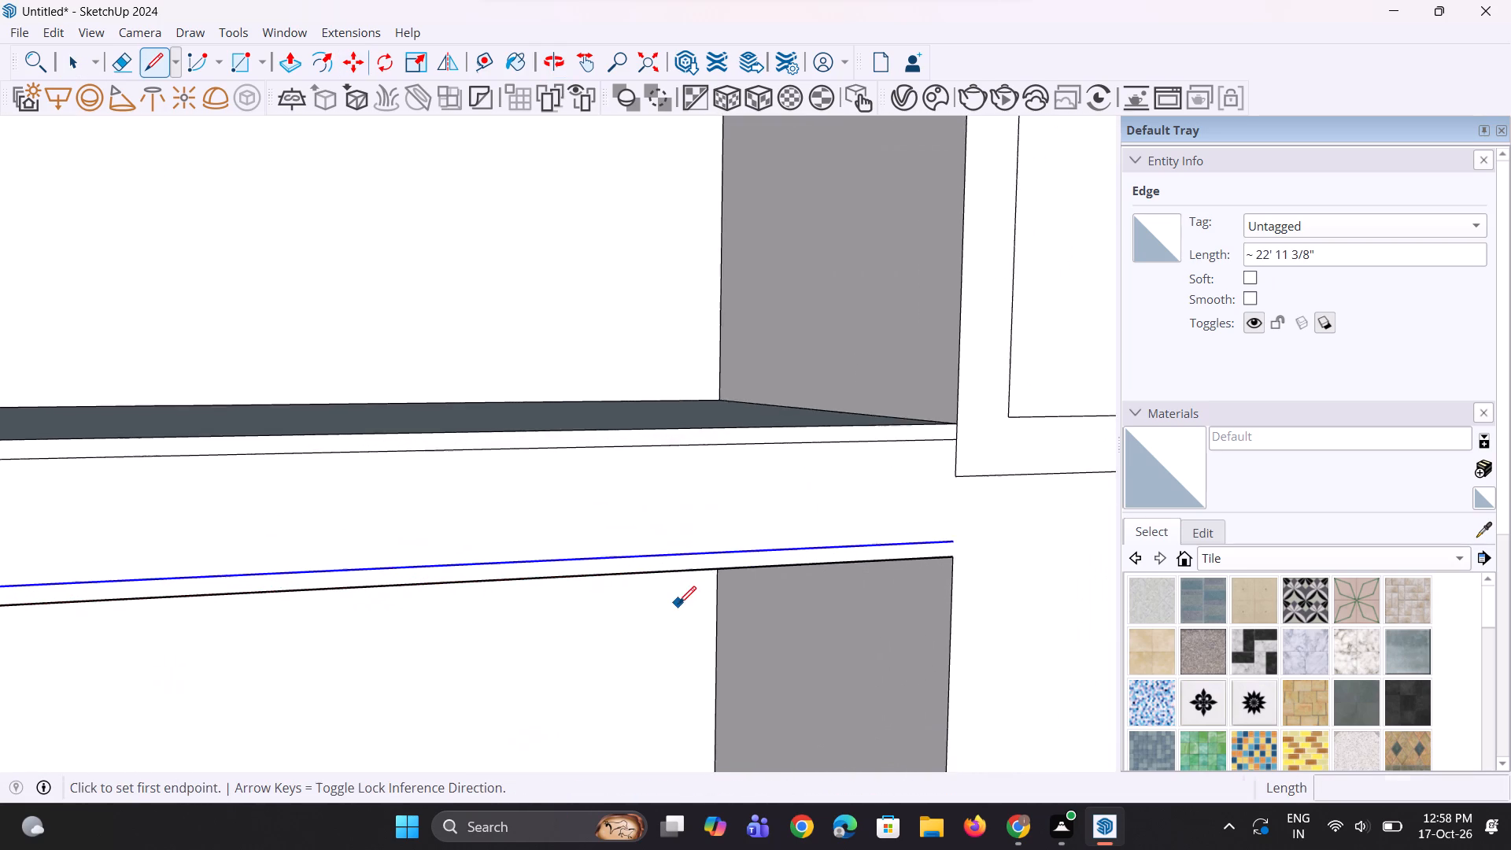
scroll(678, 604, up, 4)
scroll(612, 579, down, 5)
scroll(943, 530, up, 6)
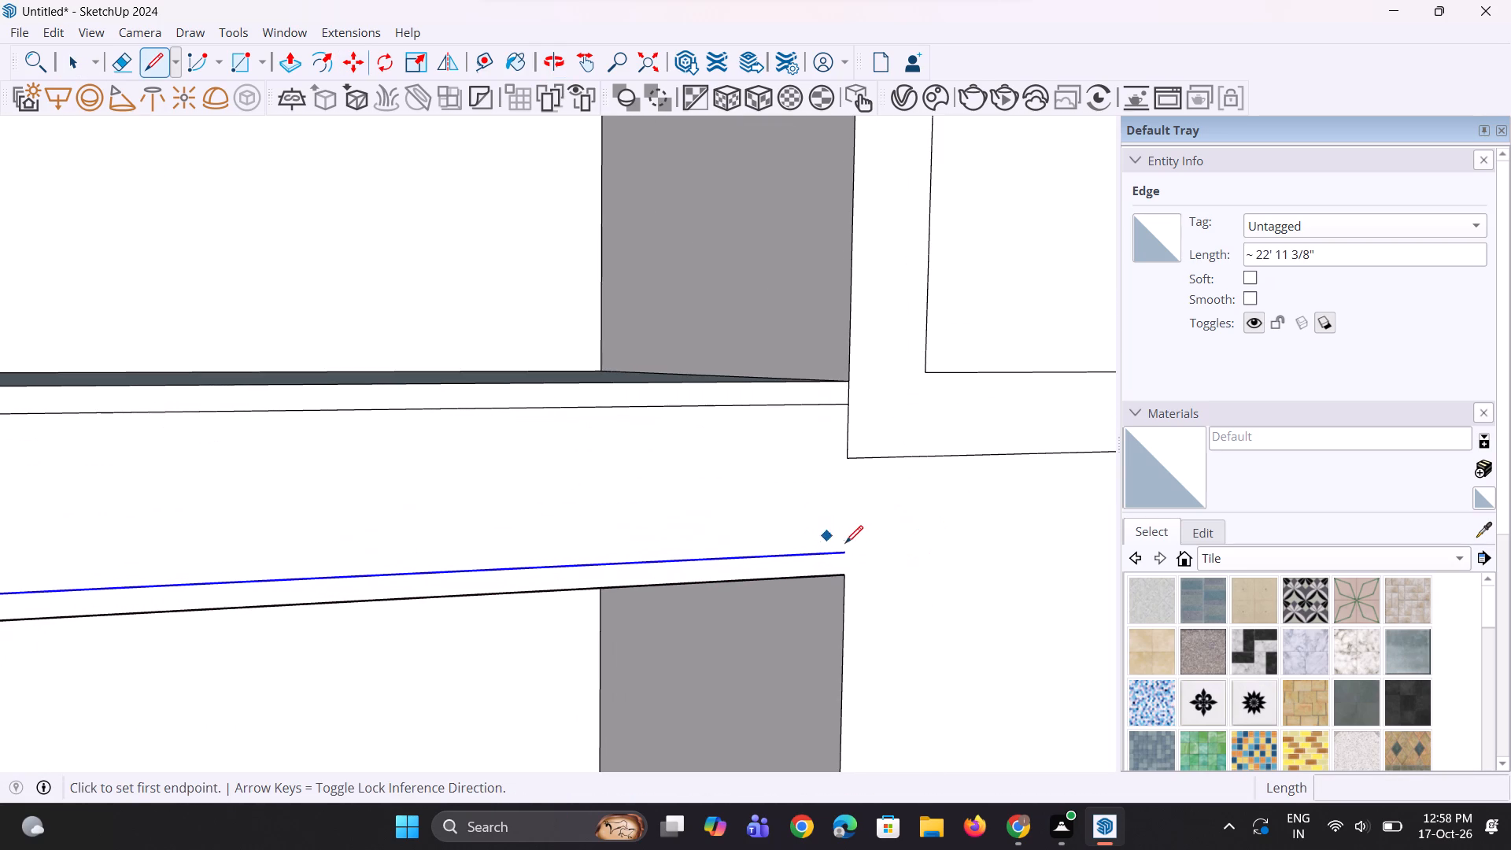
click(840, 555)
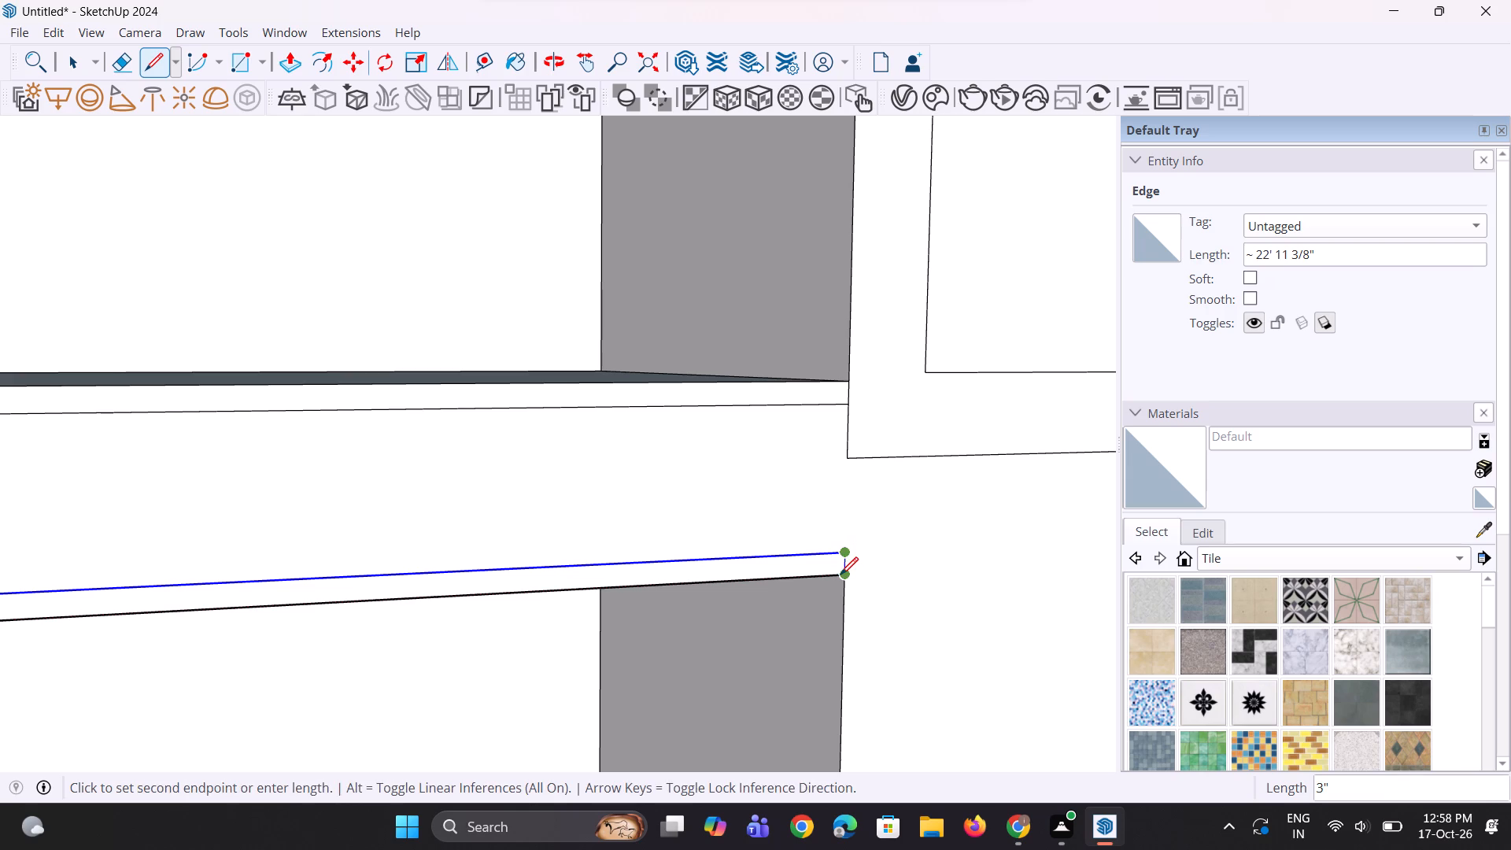
click(841, 575)
Pull the floor slab's top and bottom front strips outward 6 15/16", flush with the roof slab's lower band.
scroll(844, 576, down, 10)
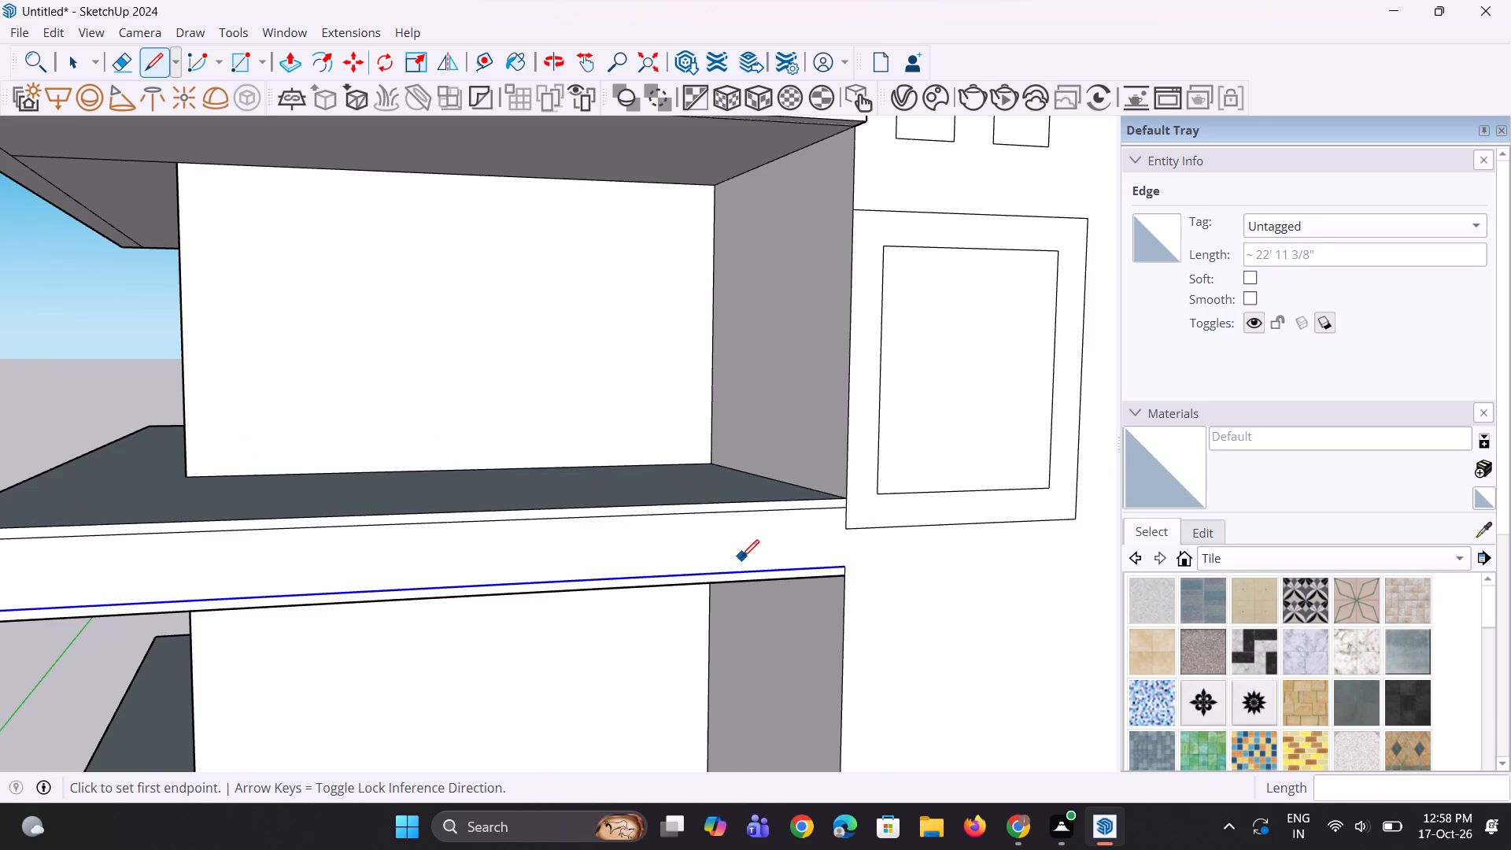
scroll(741, 557, down, 3)
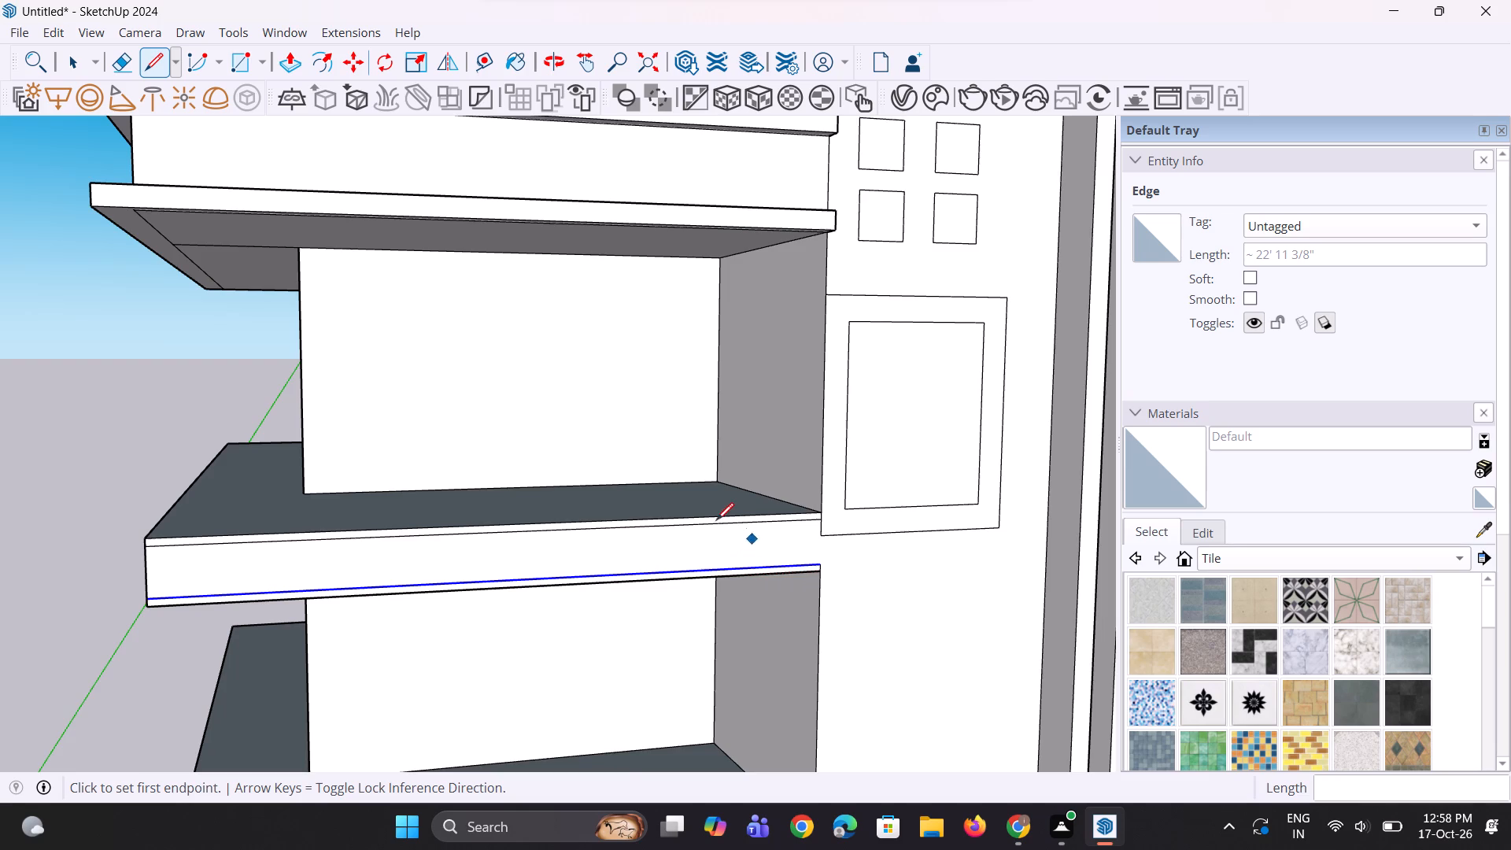
scroll(713, 518, up, 2)
key(p)
scroll(589, 520, up, 1)
middle_drag(593, 520, 812, 545)
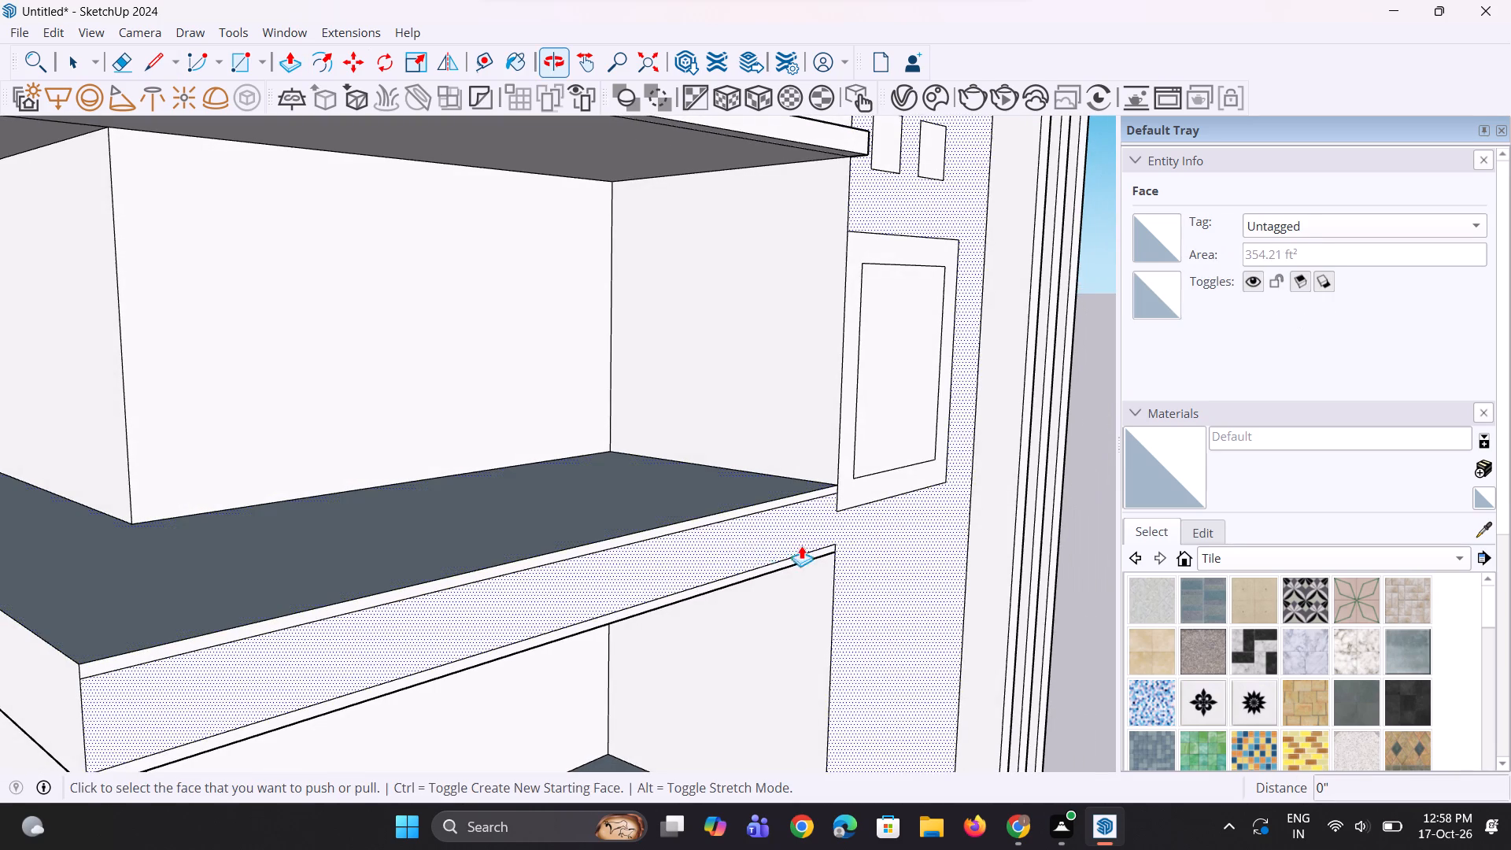
click(716, 519)
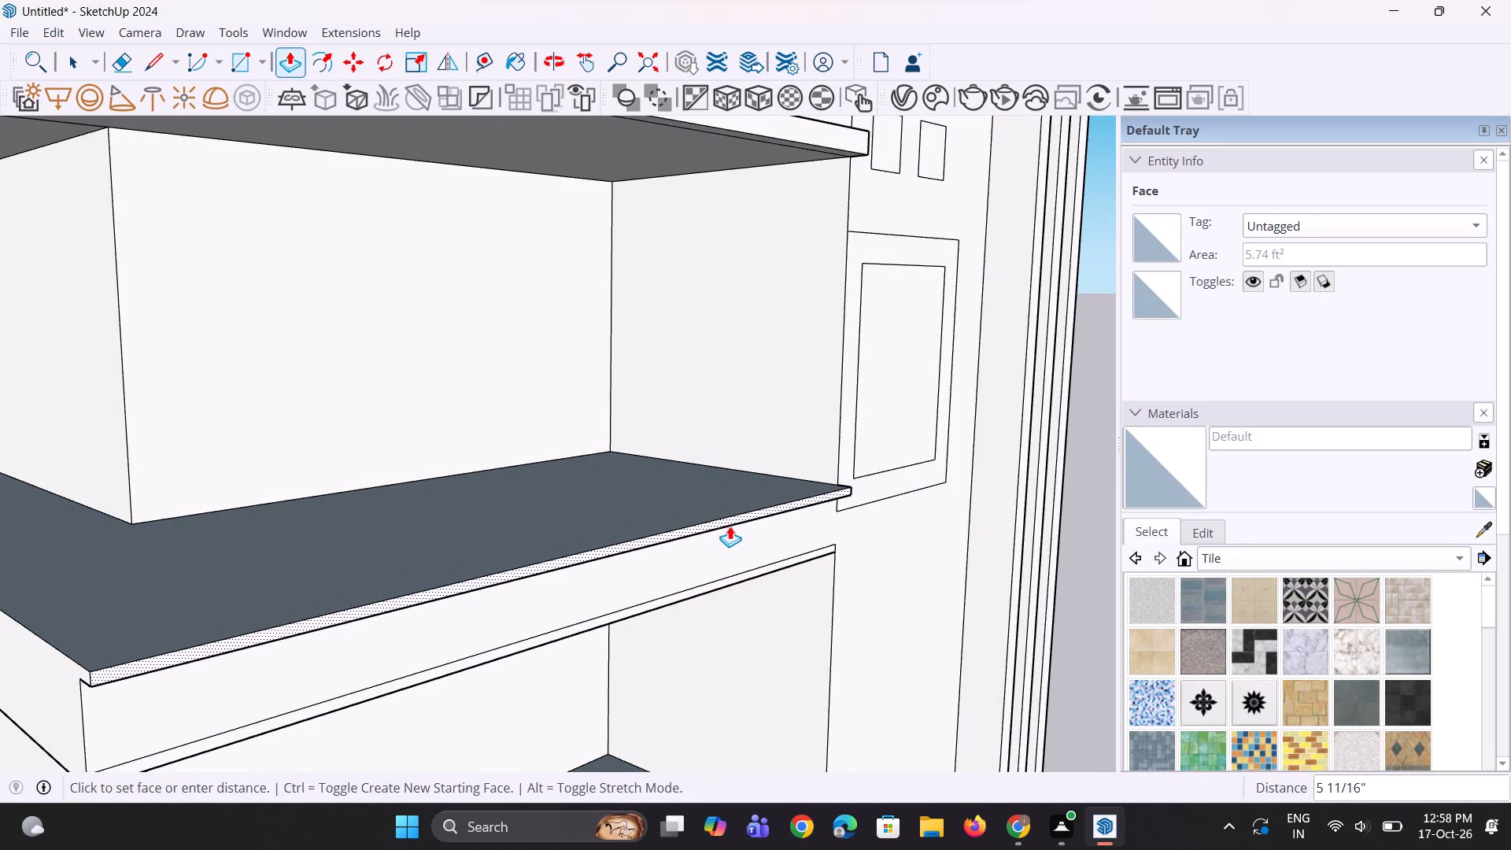
scroll(730, 526, down, 5)
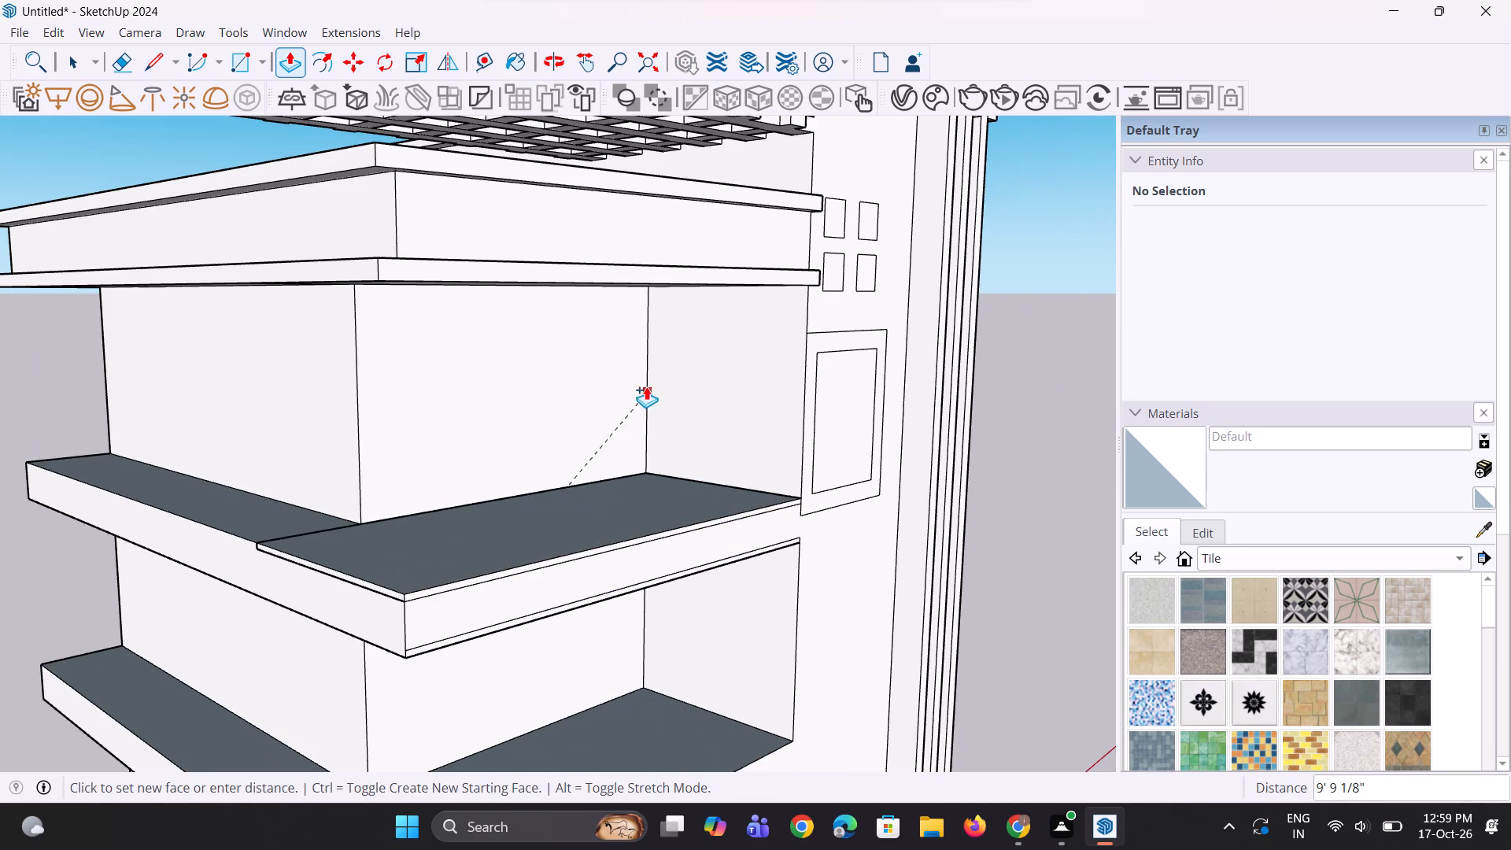
click(672, 275)
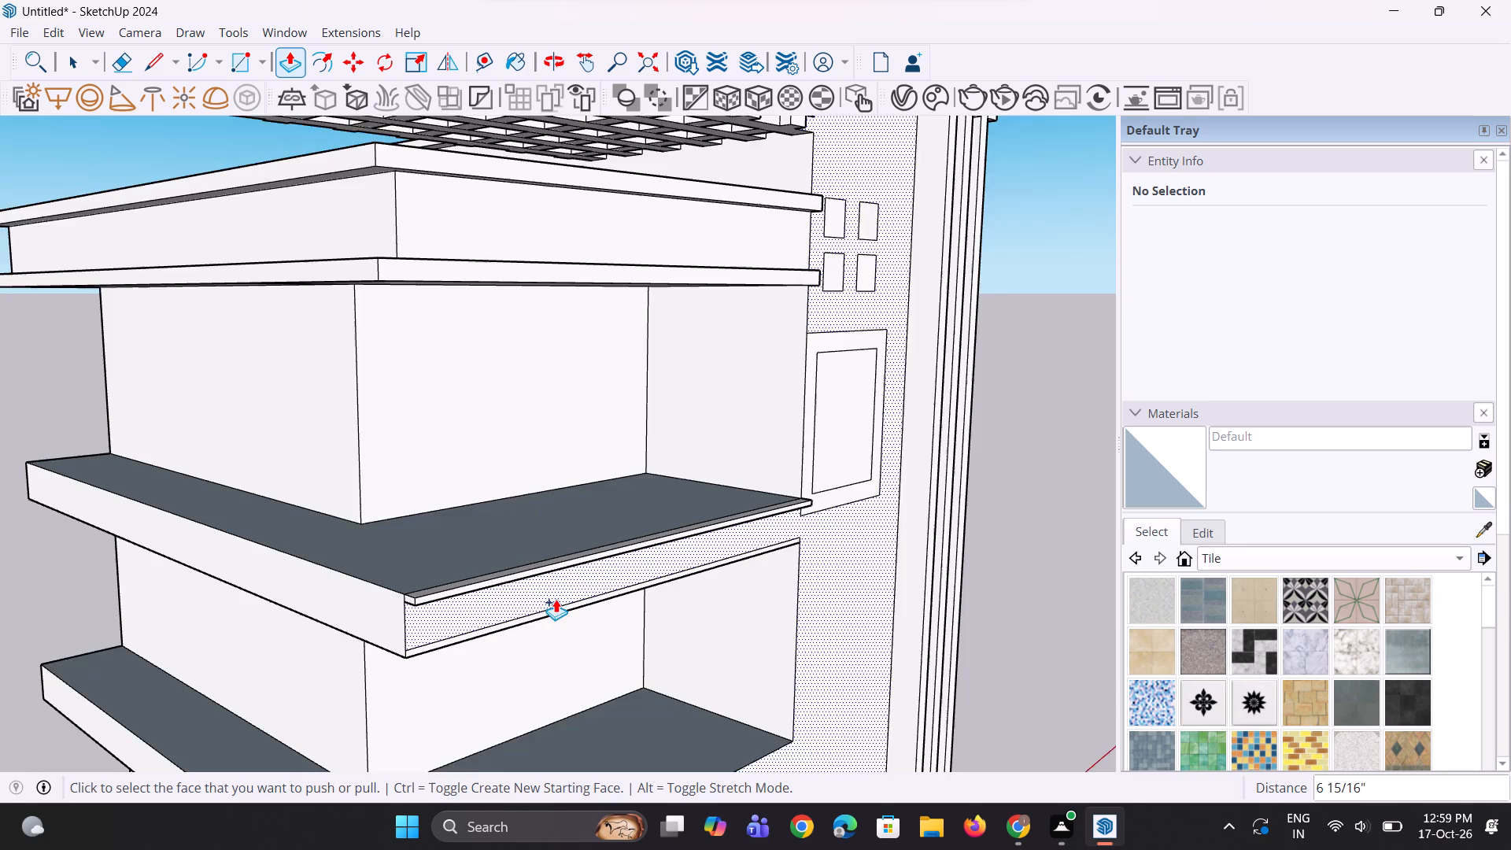
scroll(555, 600, up, 5)
double_click(502, 637)
scroll(506, 621, down, 8)
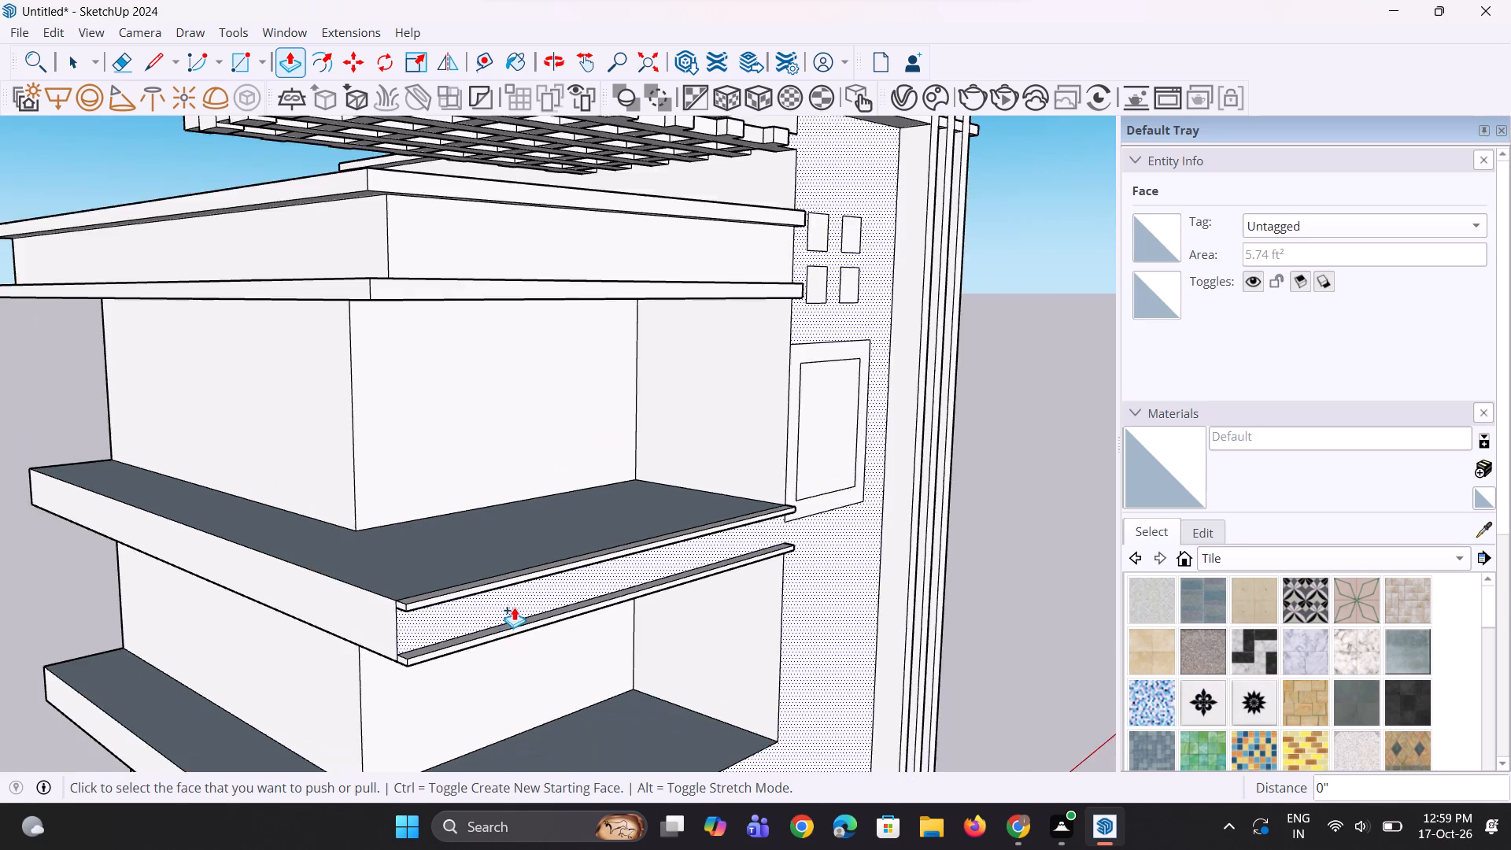
Extend the floor slab's top front strip past the slab's open side corner and trim it back to a short projection.
scroll(514, 607, down, 4)
middle_drag(359, 641, 689, 567)
scroll(645, 583, up, 7)
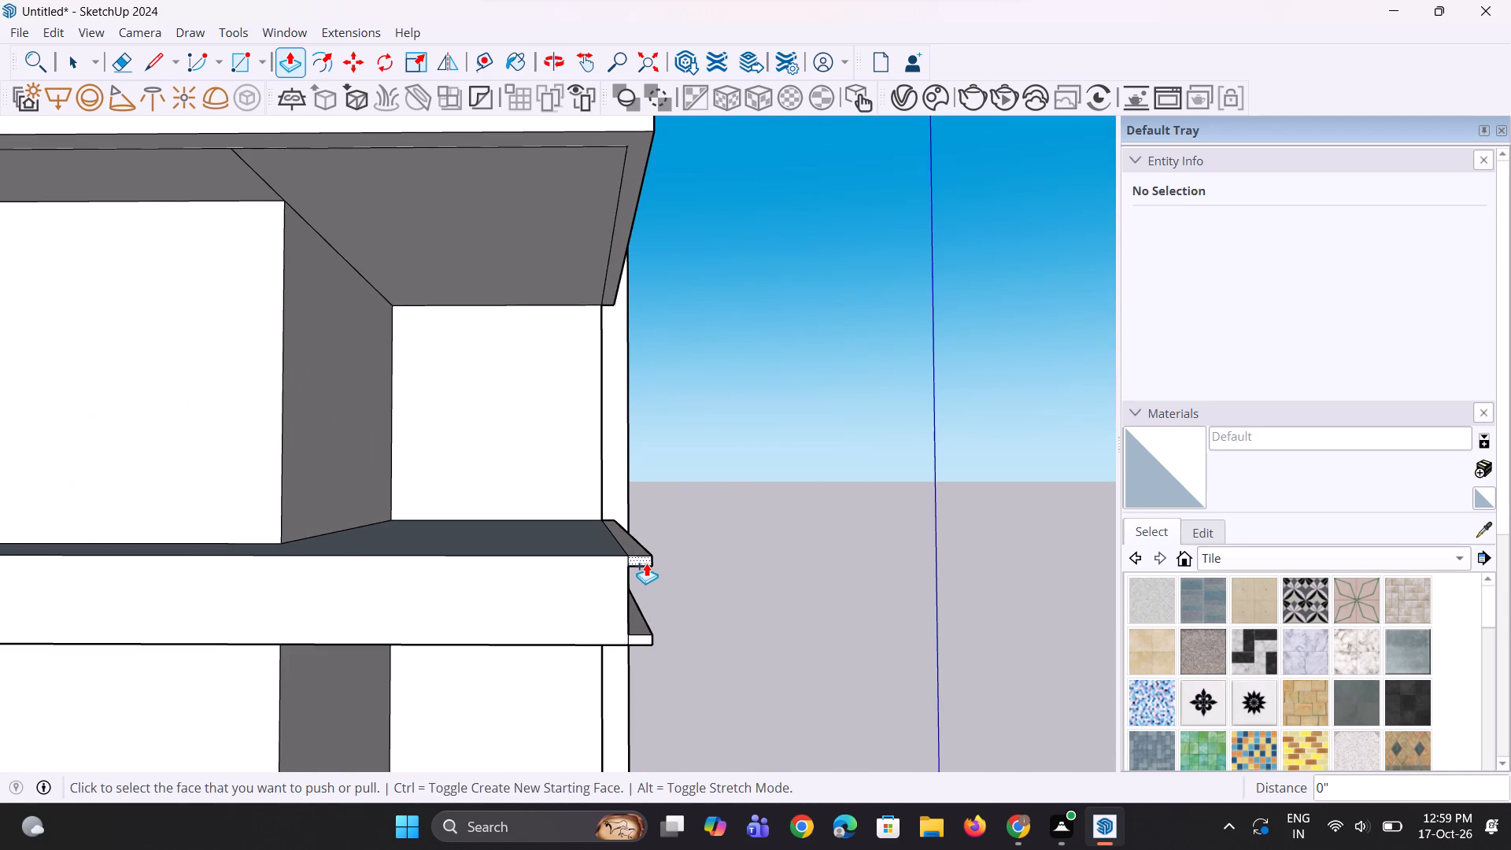
click(646, 563)
click(648, 571)
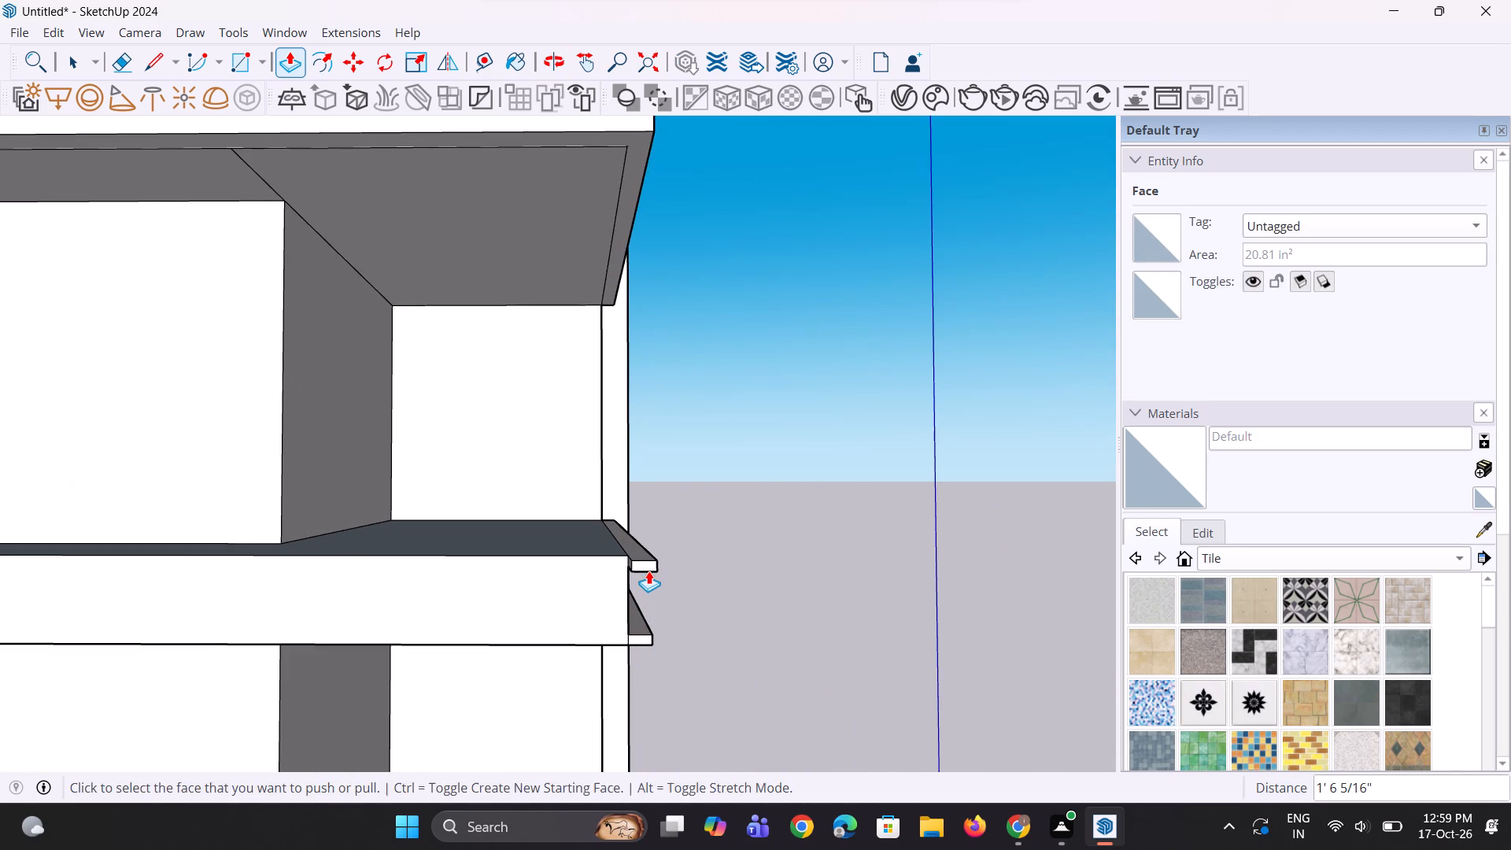
middle_drag(543, 600, 645, 585)
scroll(719, 568, down, 4)
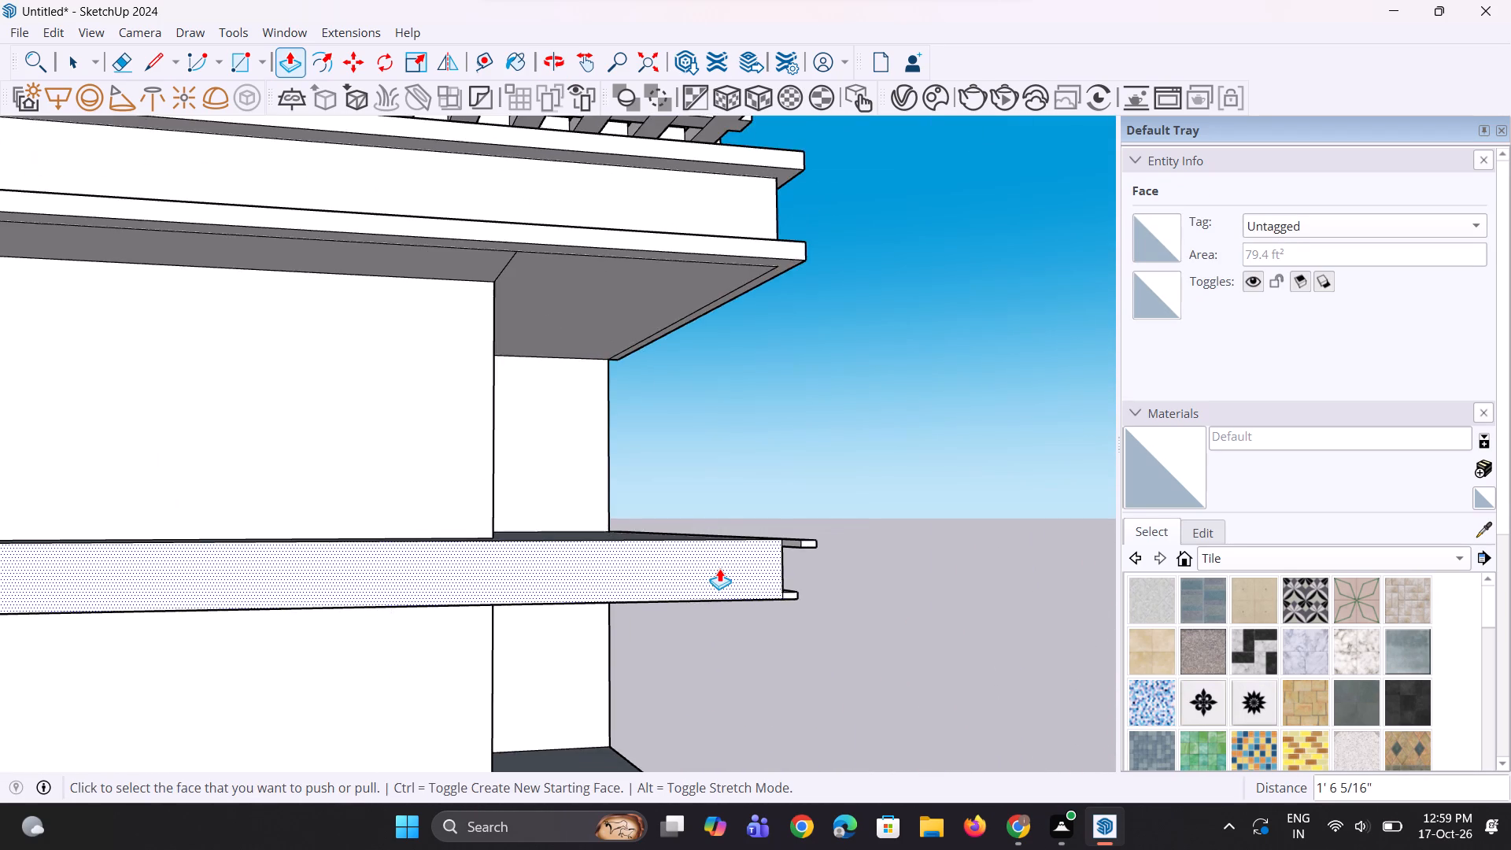
middle_drag(719, 568, 737, 611)
scroll(919, 601, up, 2)
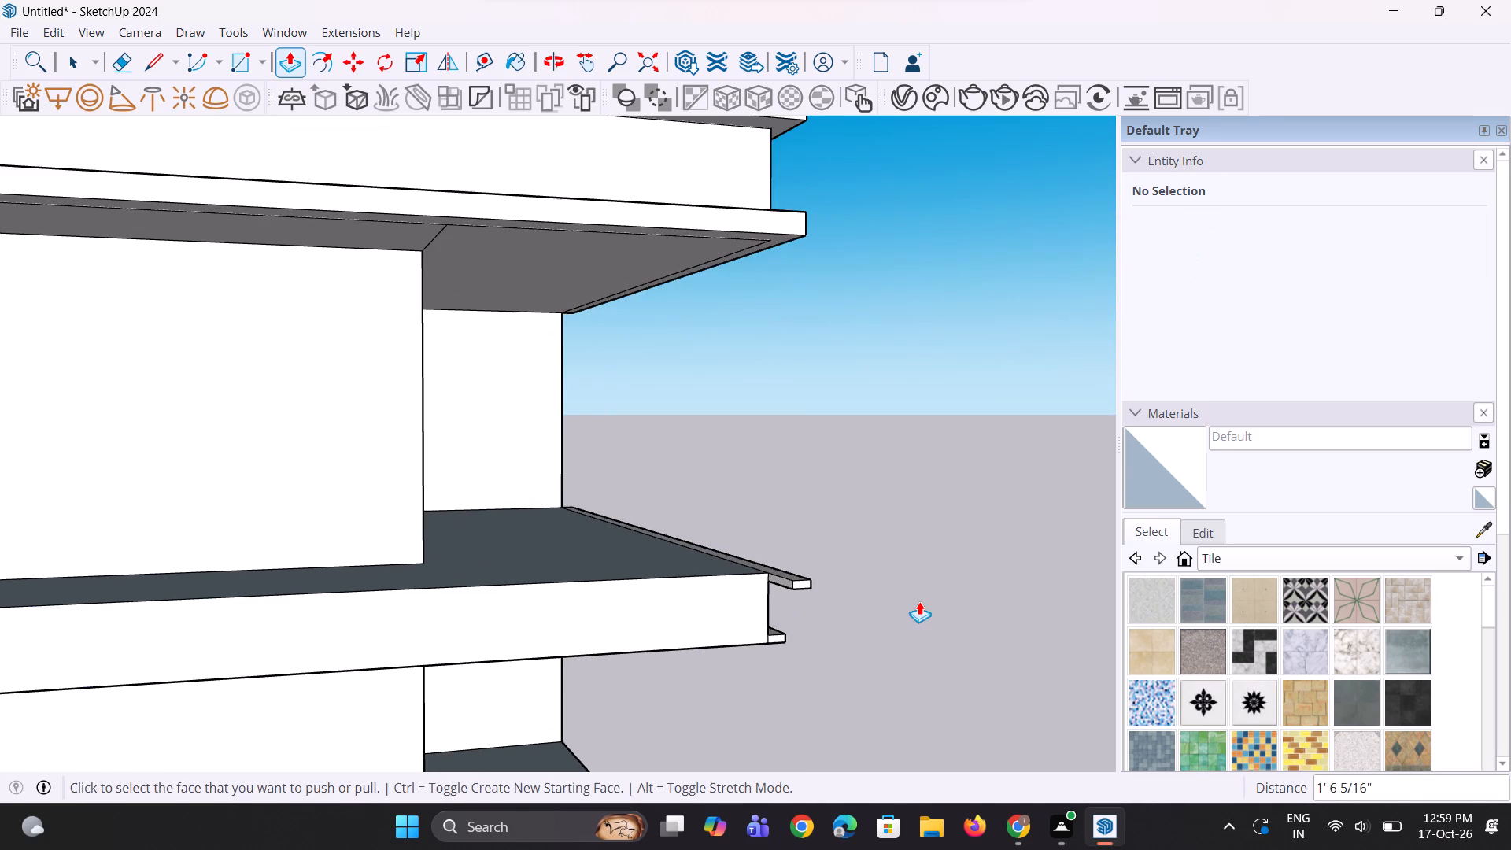
scroll(942, 607, up, 3)
scroll(796, 589, up, 2)
click(802, 578)
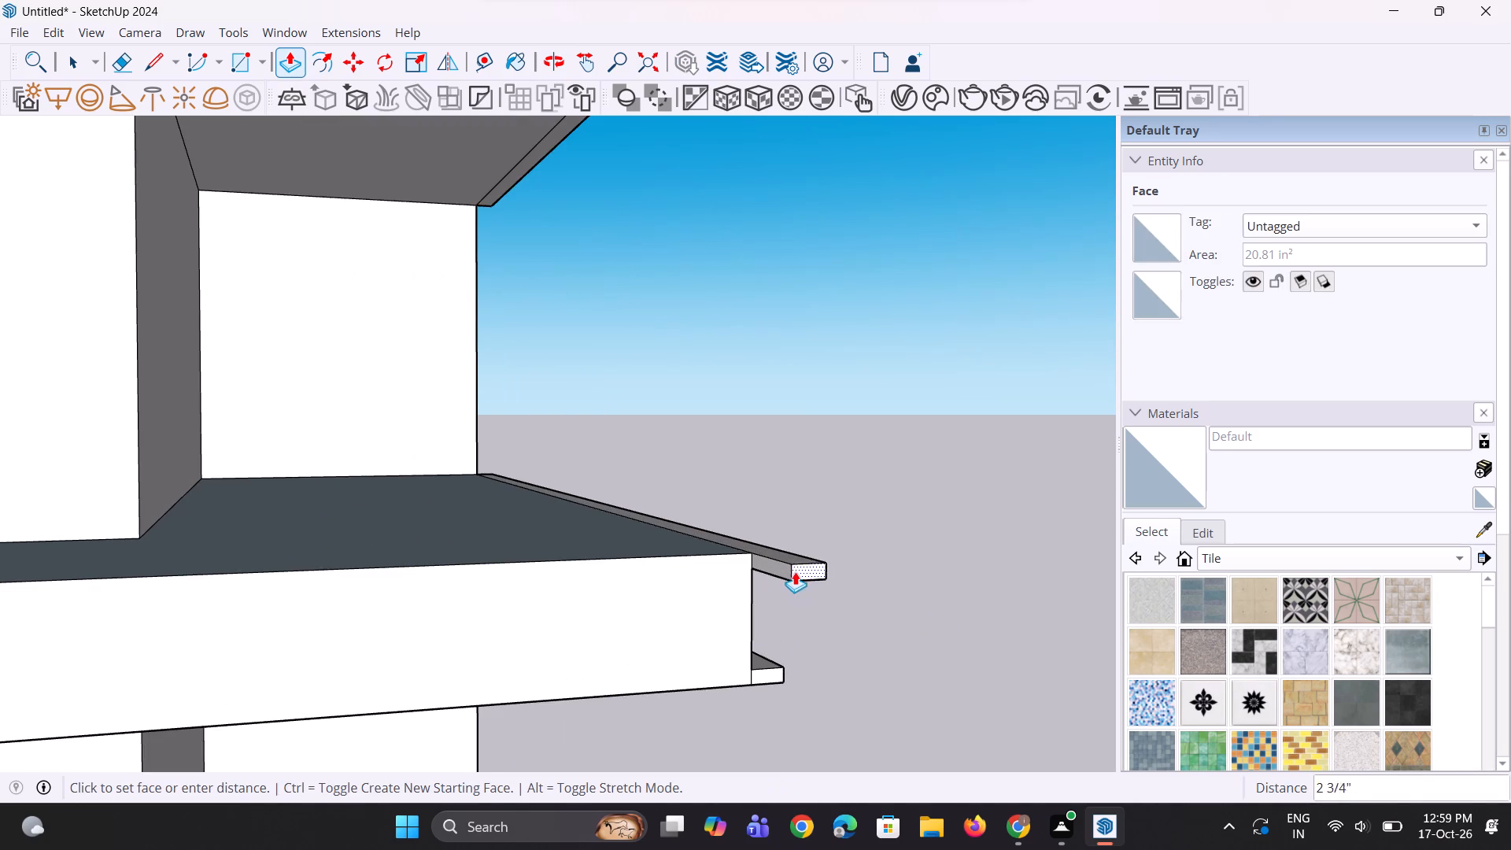
click(781, 561)
Pull the side face of the projecting top strip 37' along the full length of the slab's side.
click(759, 562)
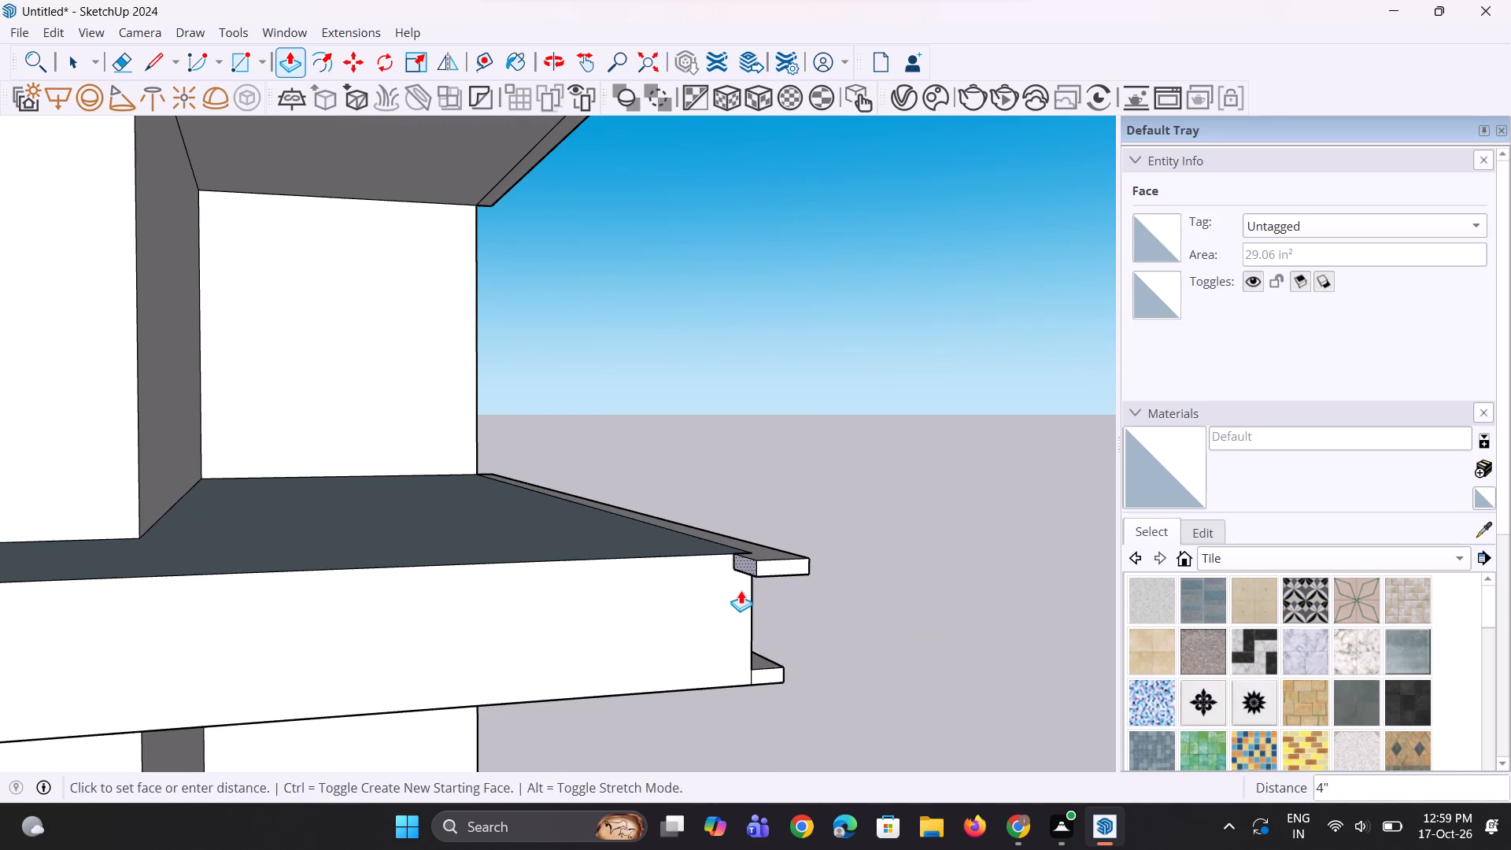
scroll(741, 590, down, 17)
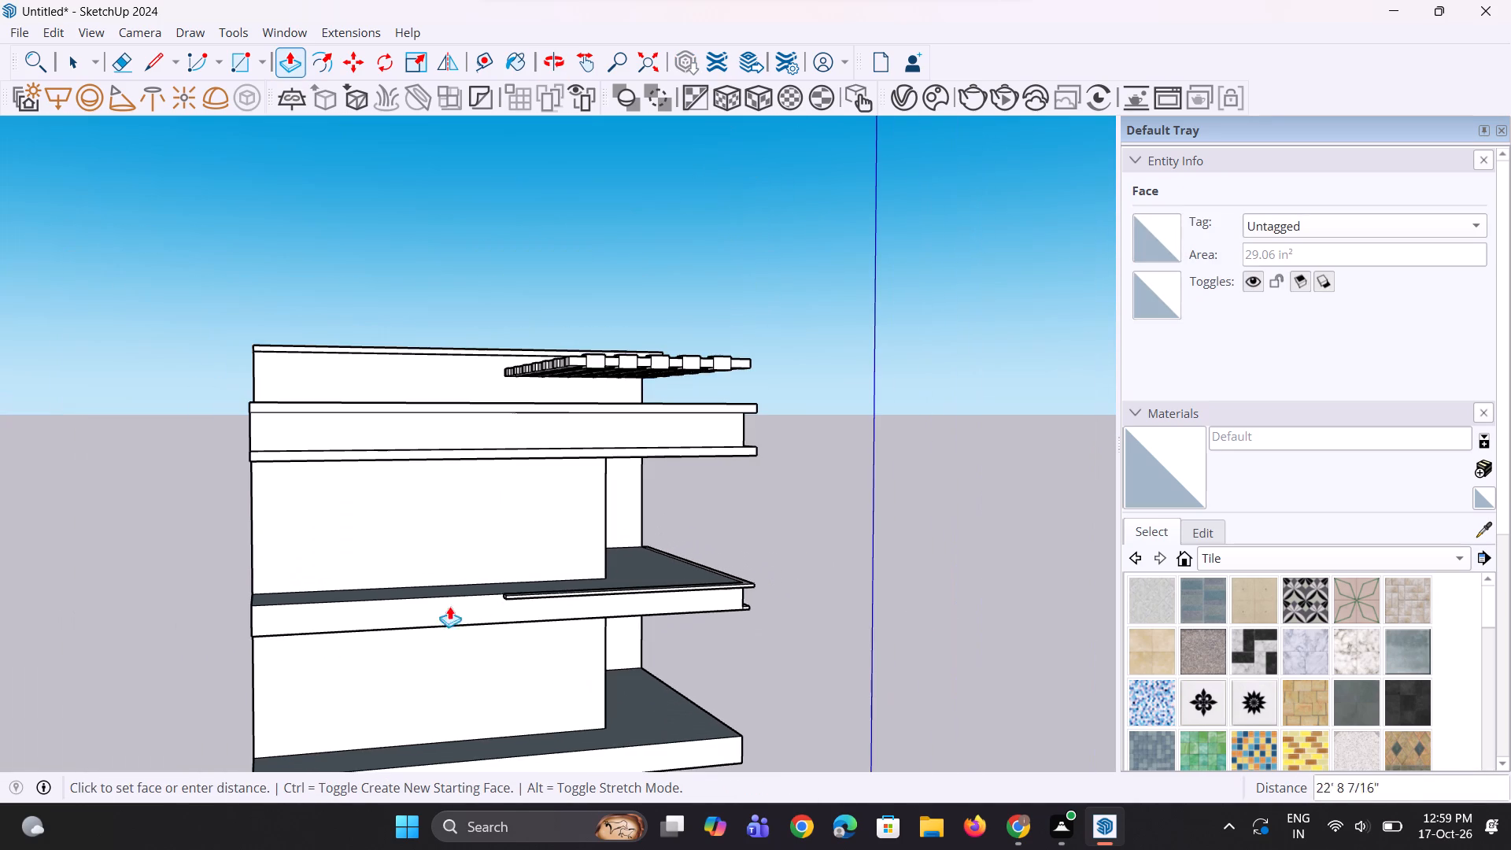
click(249, 619)
Pull the end of the floor slab's bottom front strip about 5 9/16" past the slab's side face.
scroll(735, 612, up, 6)
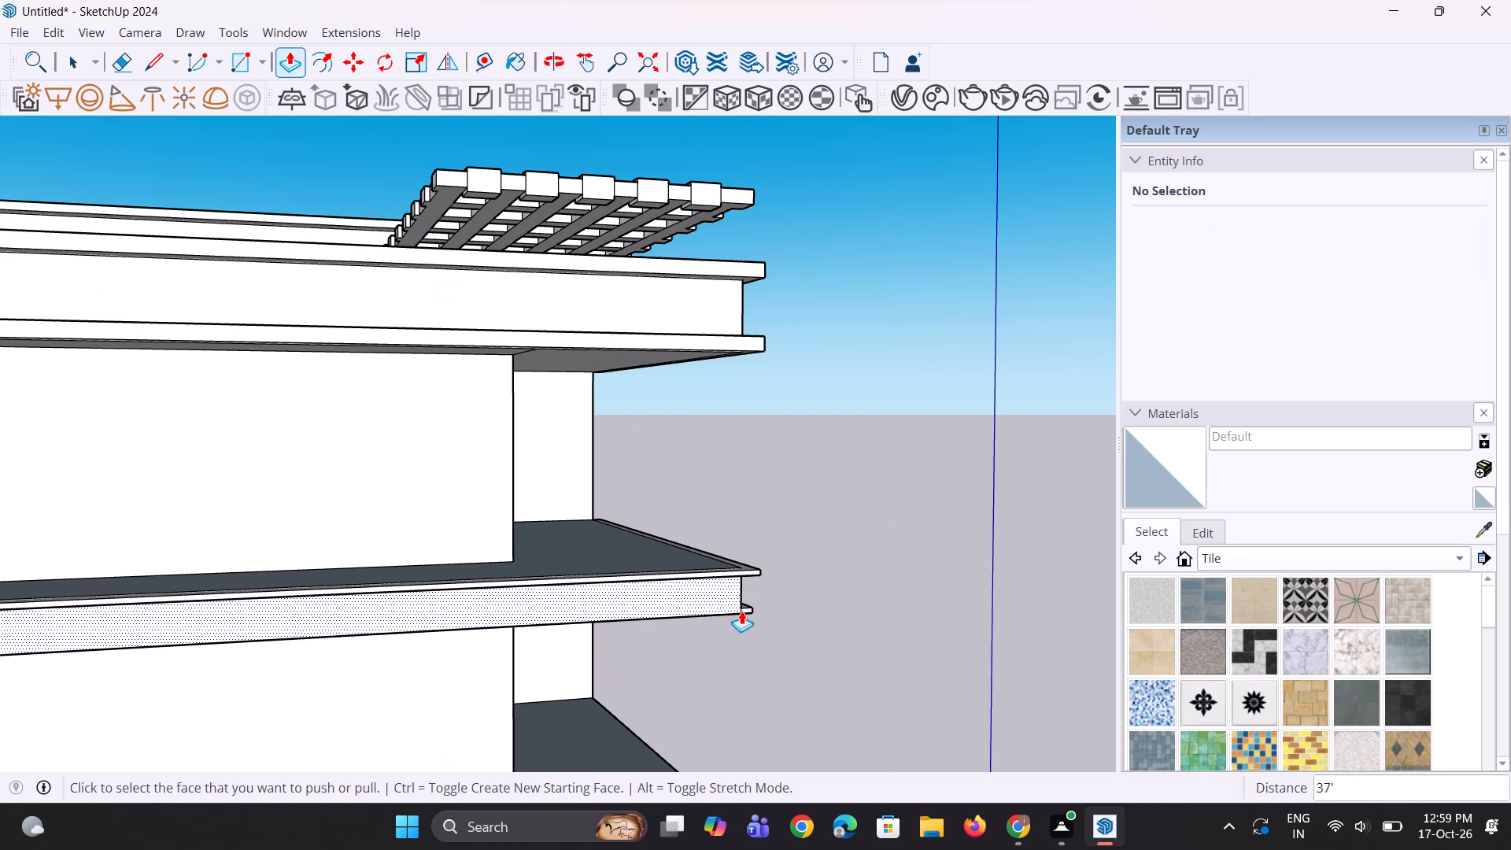
scroll(741, 611, up, 8)
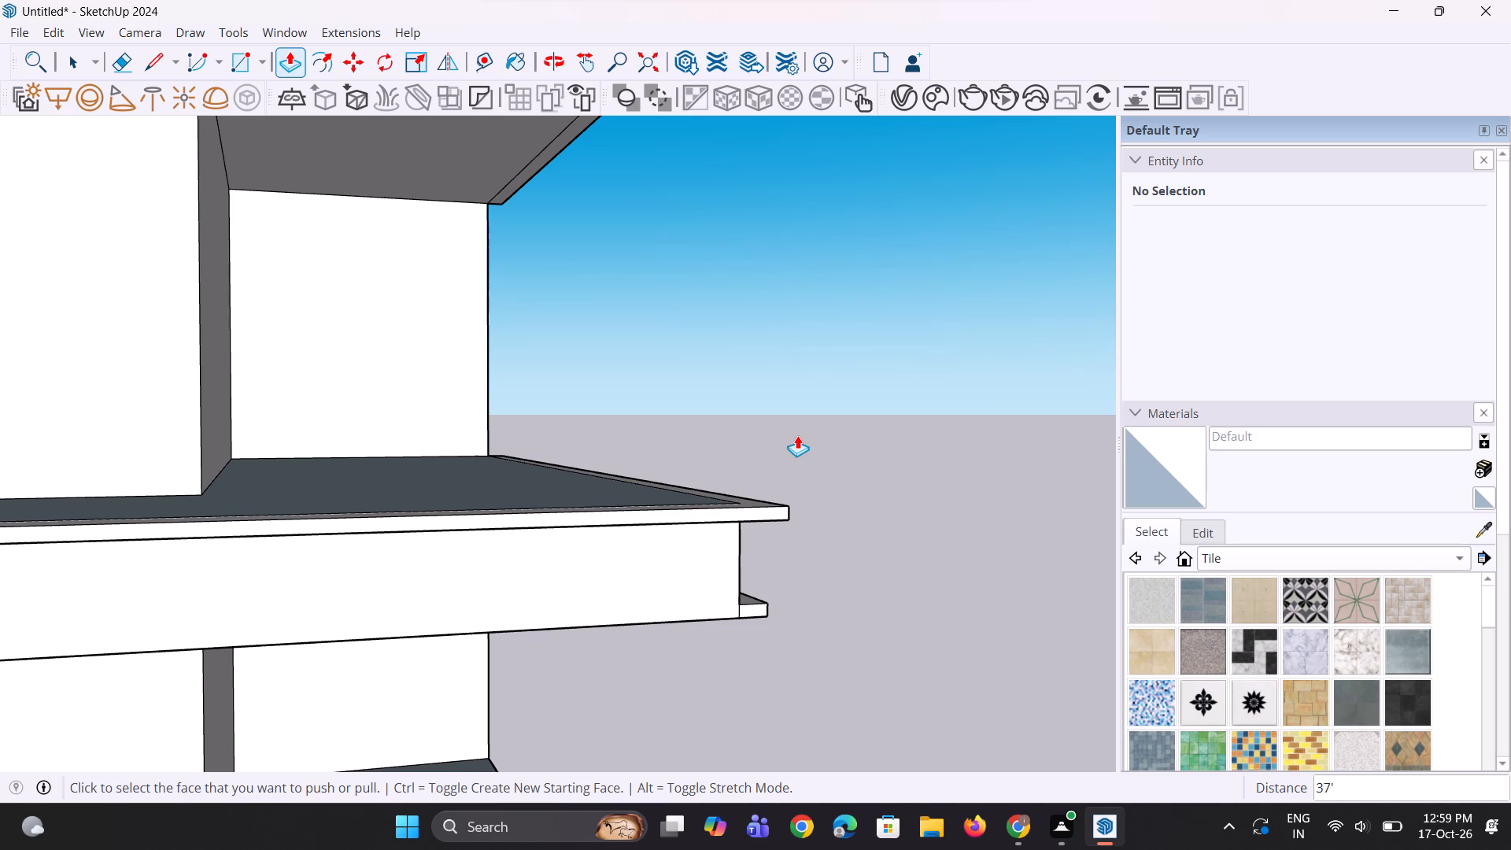
scroll(748, 631, up, 3)
click(752, 598)
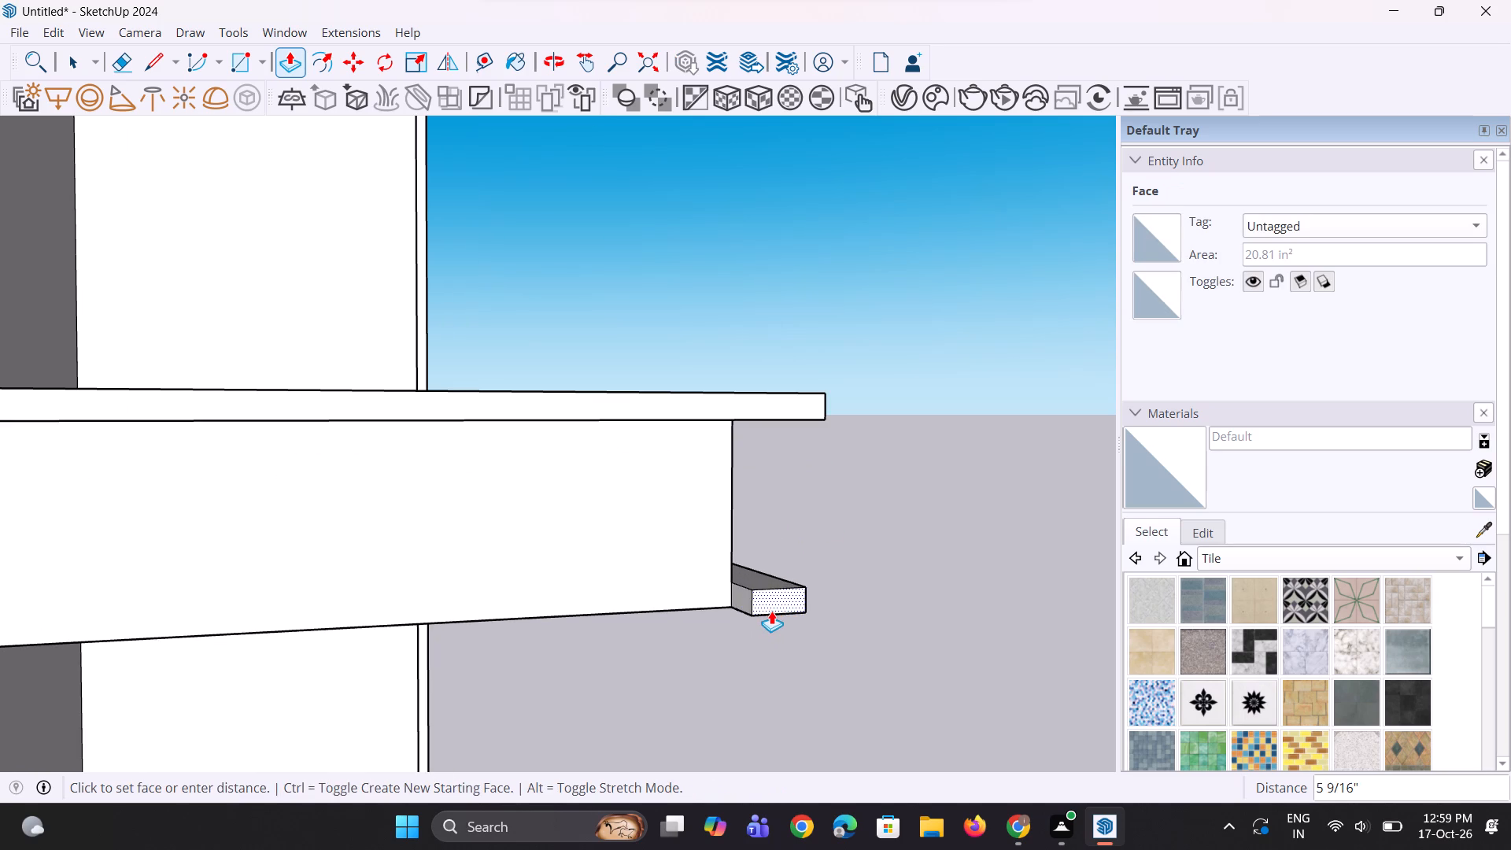
click(771, 611)
Pull the side face of the projecting bottom strip 37' along the full length of the slab's side.
click(737, 601)
scroll(675, 627, down, 16)
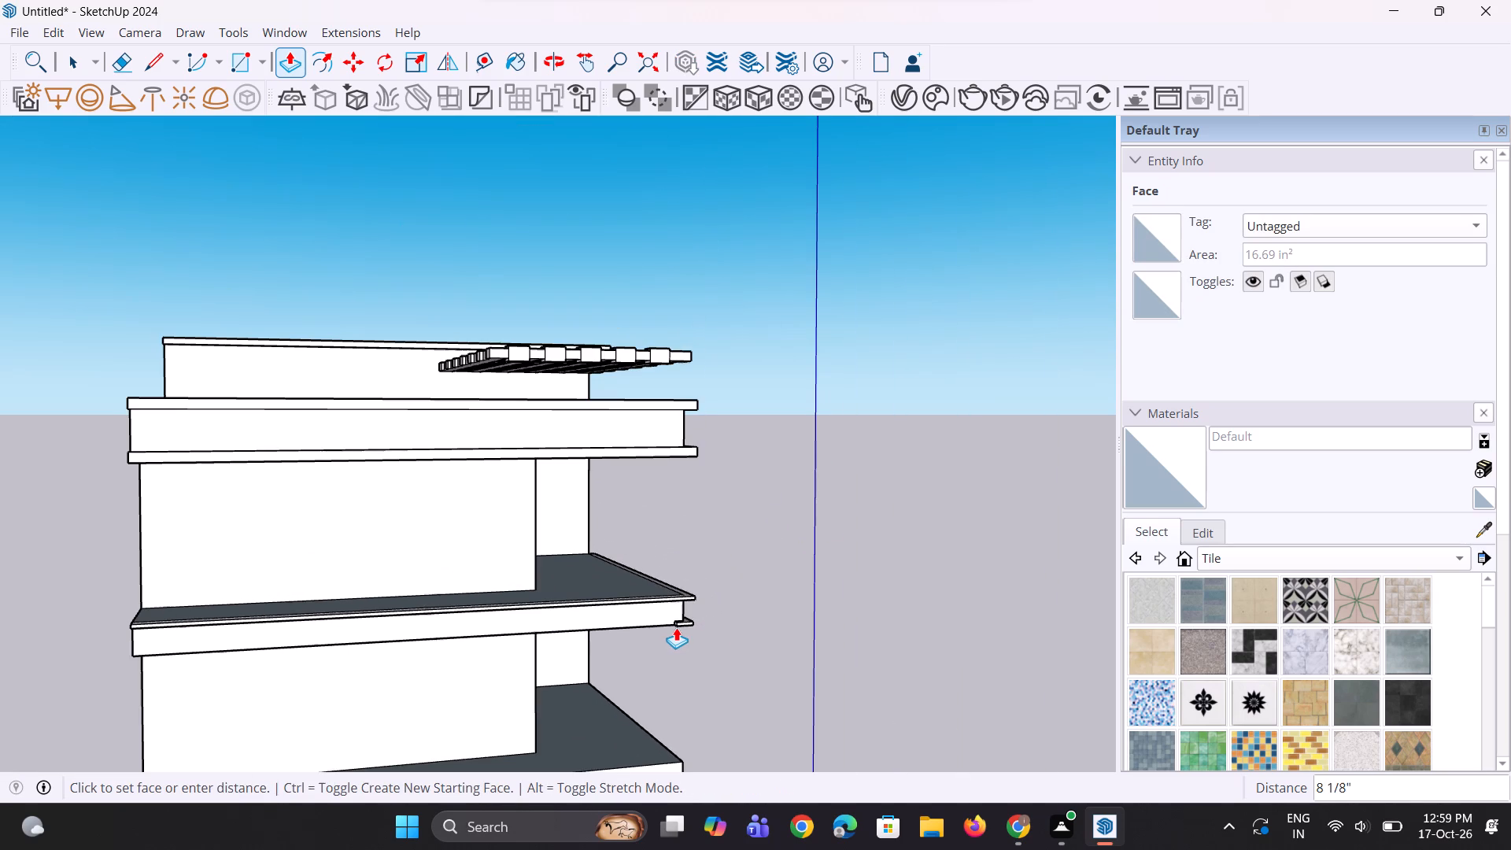
click(132, 642)
Pull the large window's frame on the front bay outward 6 15/16", flush with the floor slab's band.
middle_drag(588, 618, 36, 656)
scroll(296, 611, down, 4)
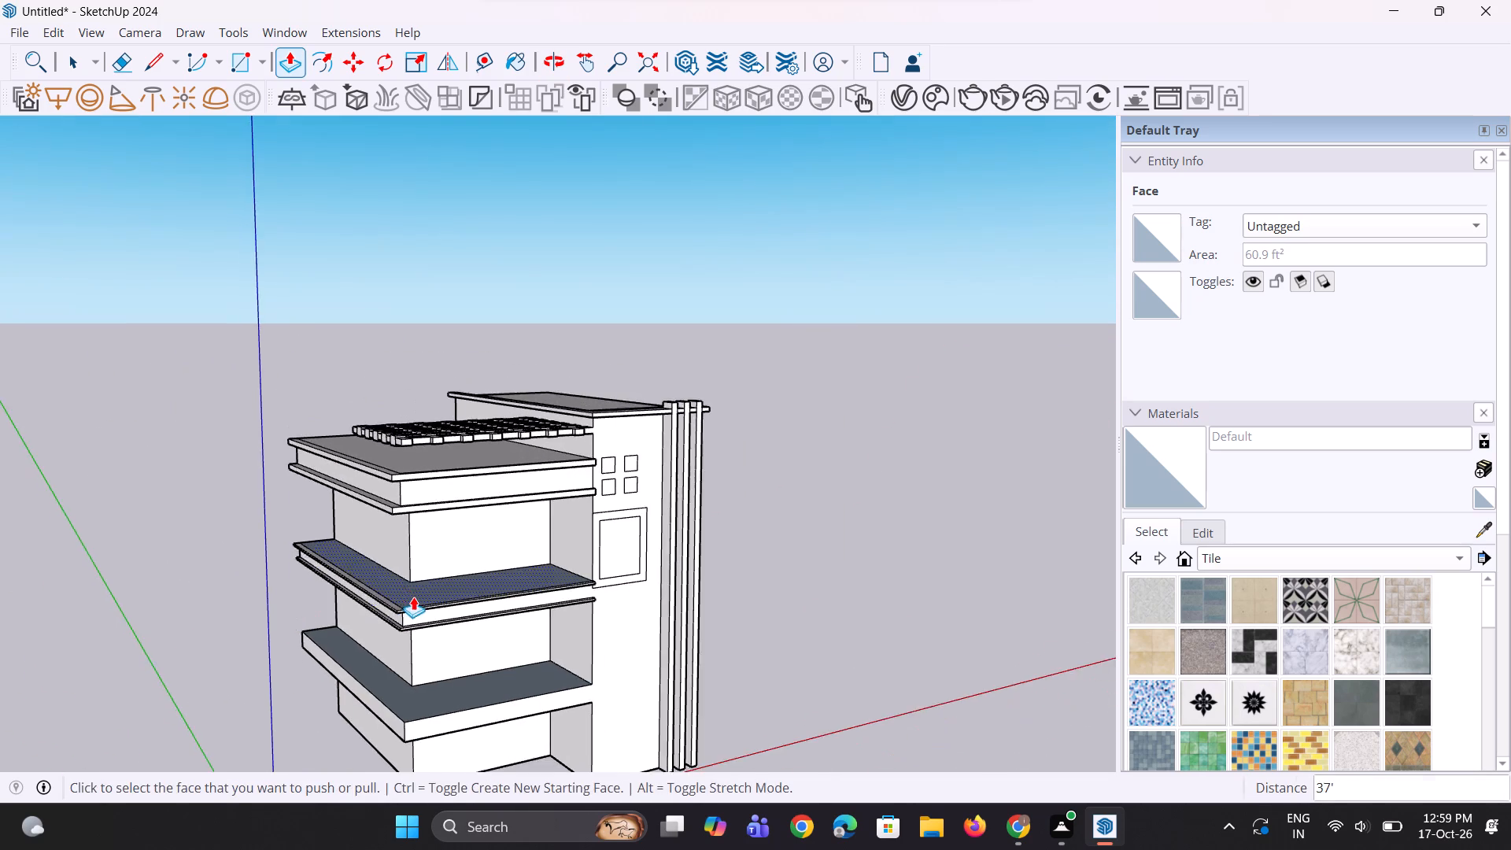
middle_drag(413, 597, 361, 548)
scroll(475, 569, up, 7)
scroll(563, 580, up, 3)
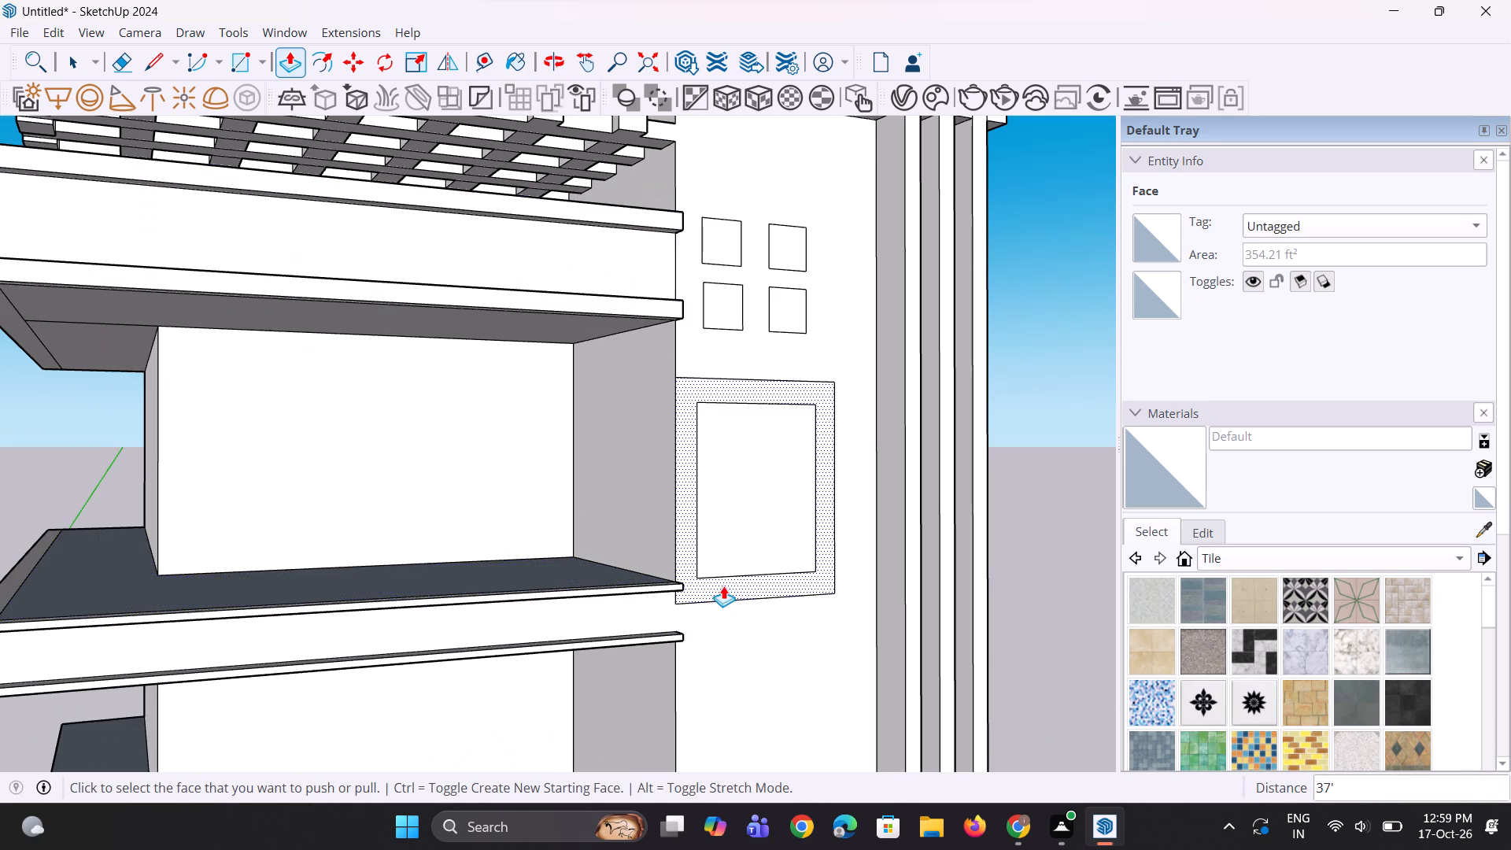
click(723, 586)
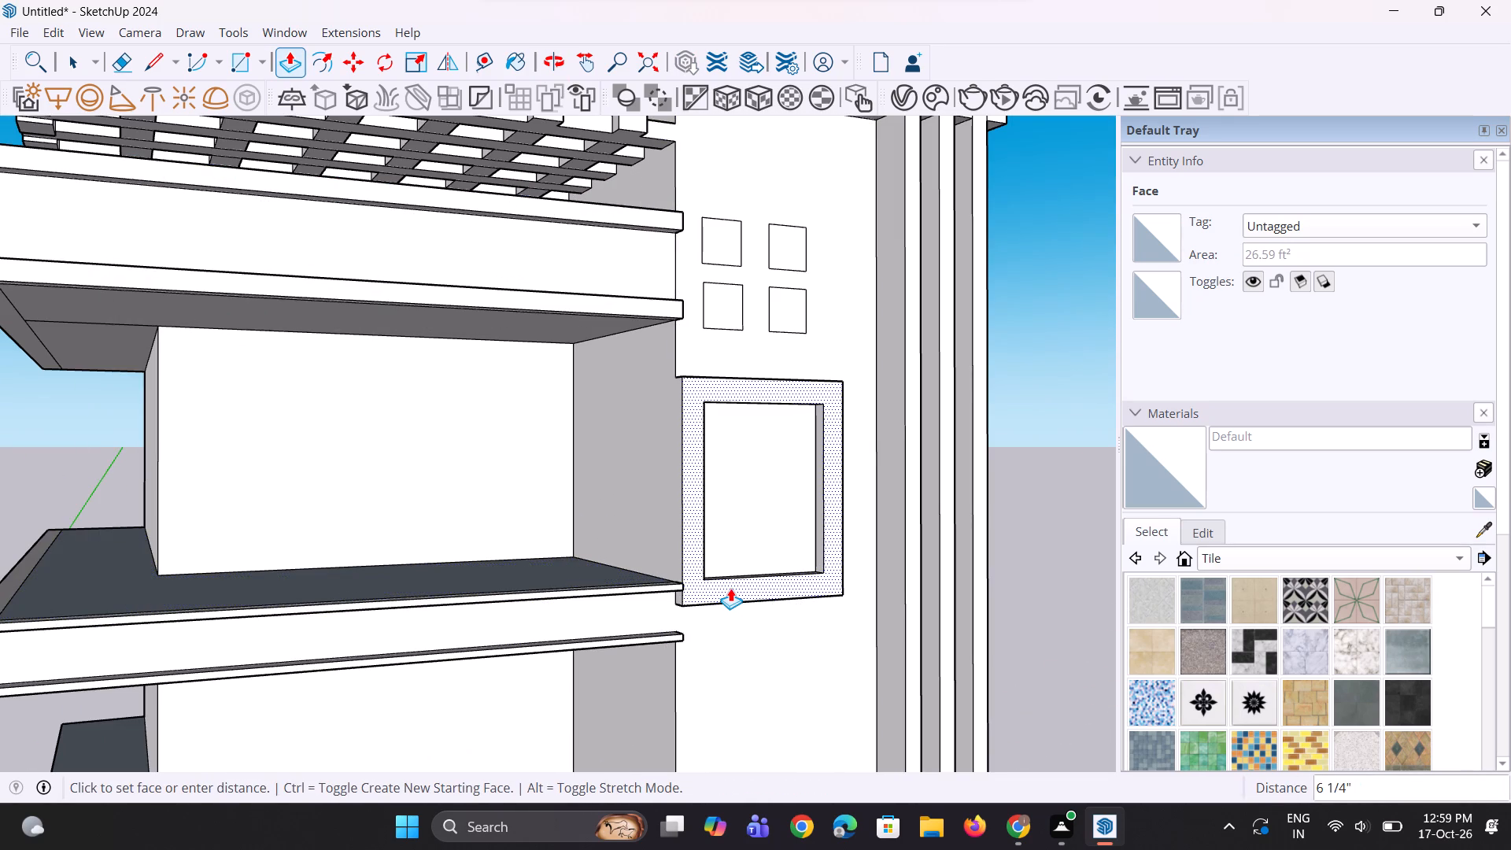
click(689, 592)
Examine the raised bands around the floor slab and the window frame from several angles.
middle_drag(686, 613, 641, 618)
scroll(641, 618, up, 1)
scroll(648, 590, down, 6)
middle_drag(648, 590, 589, 597)
key(space)
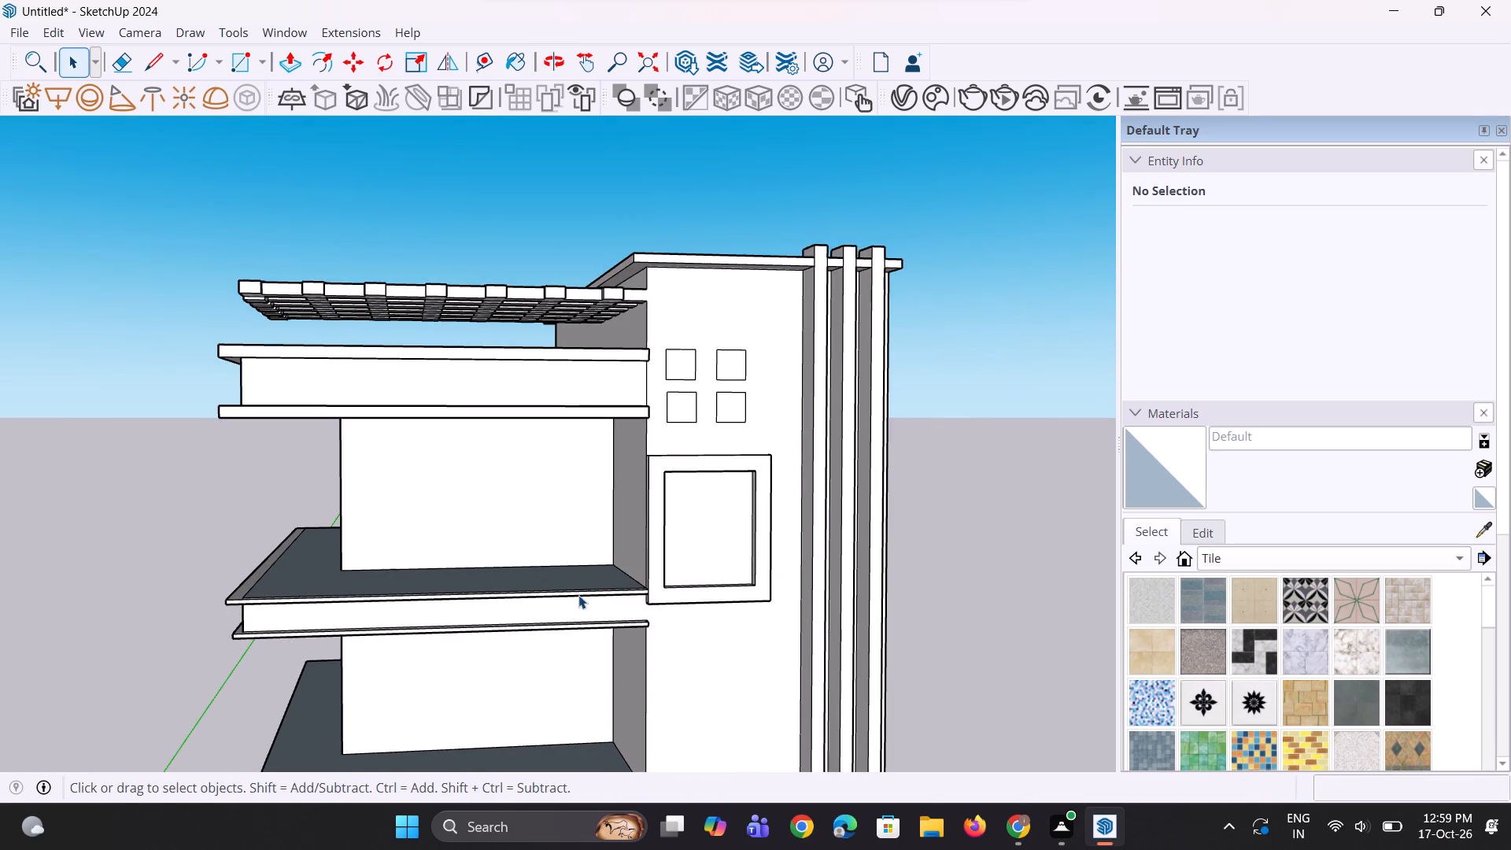
scroll(578, 589, down, 3)
scroll(453, 654, up, 1)
middle_drag(465, 655, 480, 663)
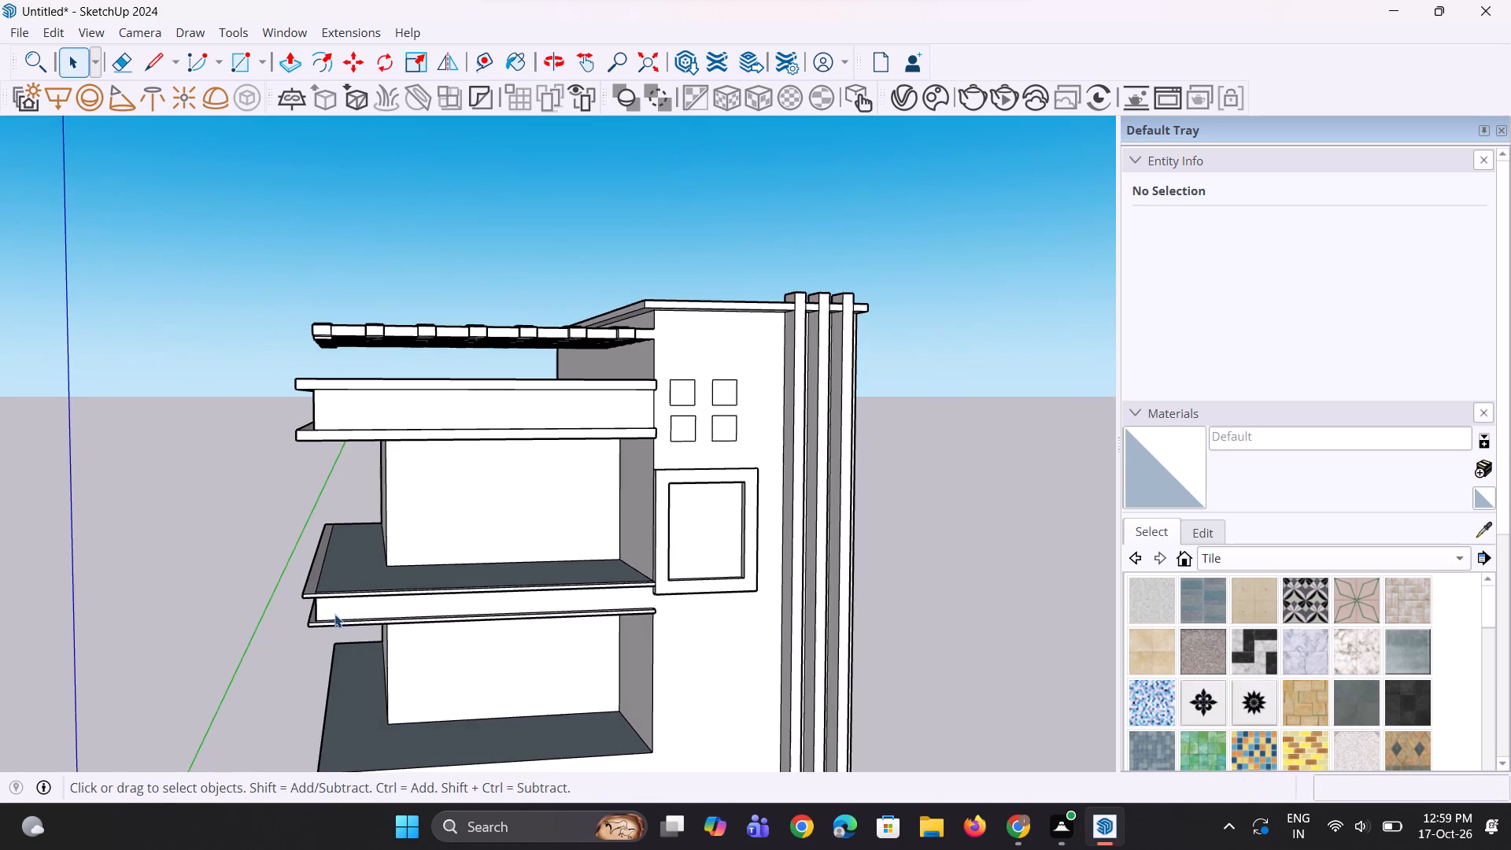
scroll(331, 610, up, 2)
scroll(331, 609, down, 3)
middle_drag(331, 609, 461, 705)
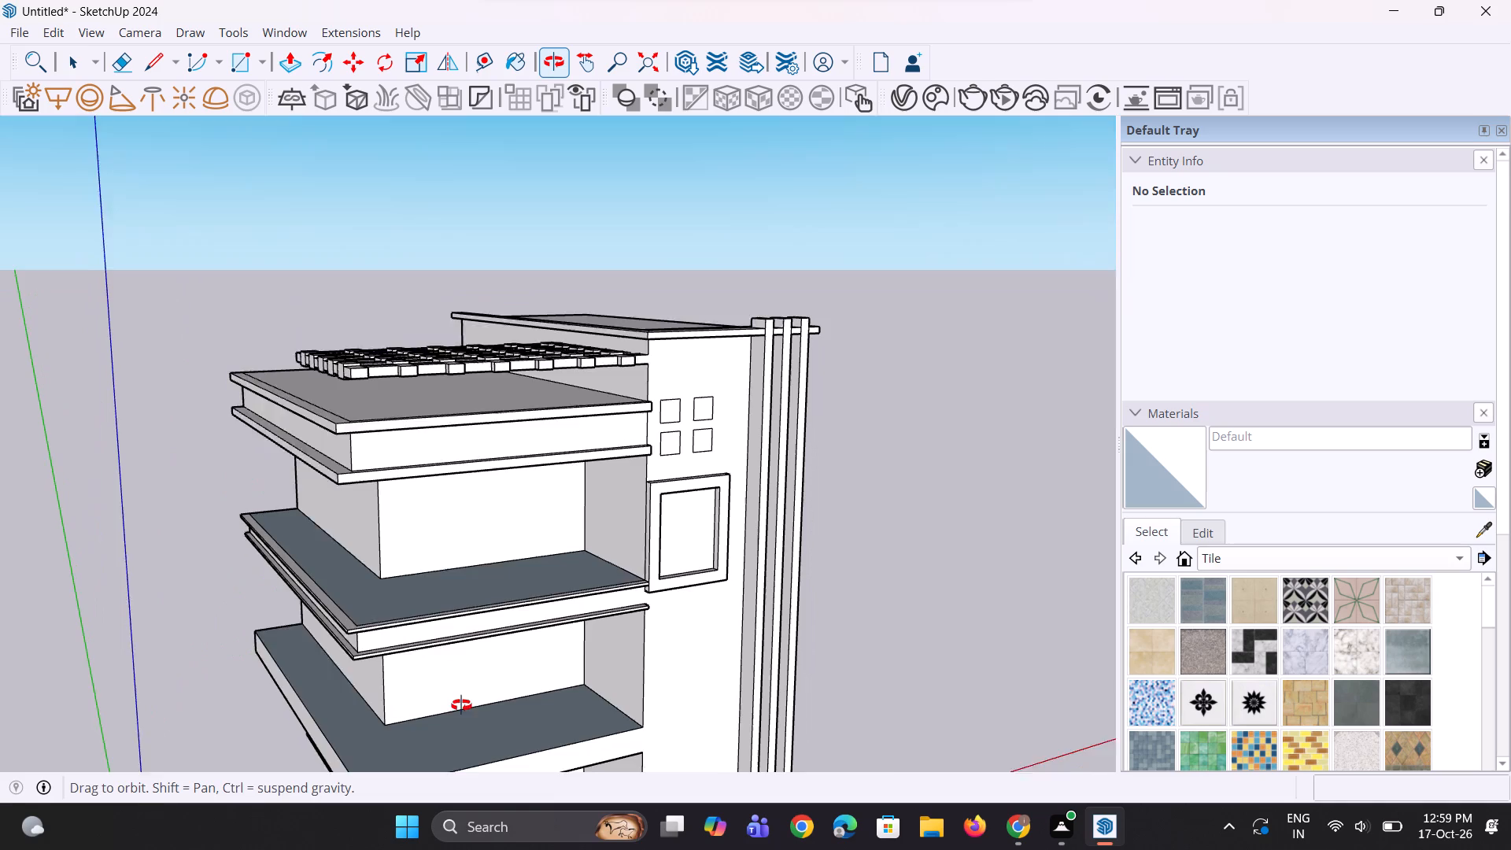
middle_drag(461, 705, 462, 715)
Draw a square of about 11 13/16" on the banded floor slab, inside the top band's front corner.
scroll(364, 673, up, 10)
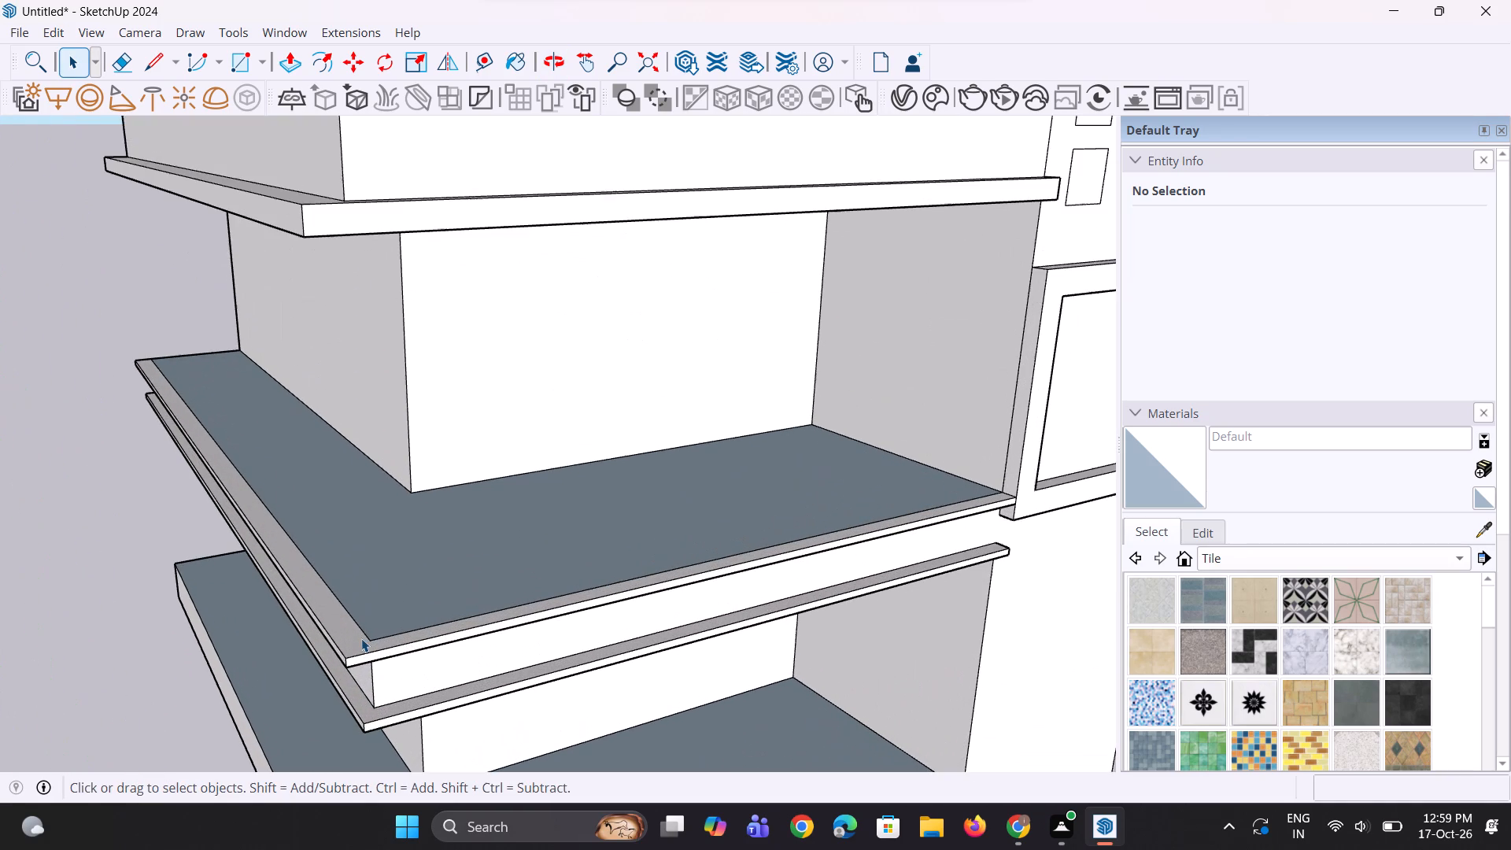
scroll(361, 639, up, 1)
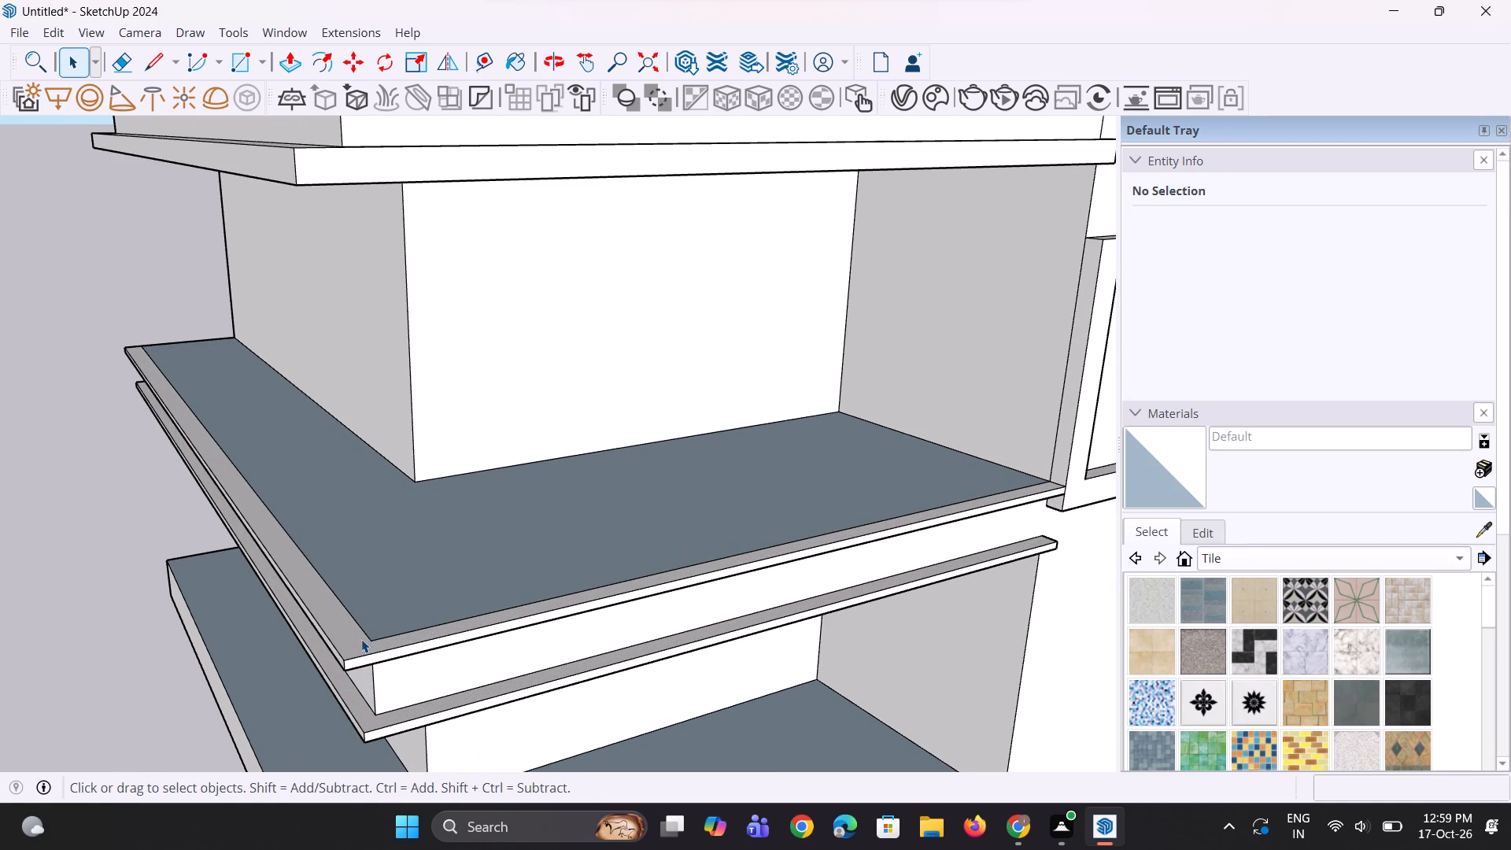
key(r)
scroll(361, 641, down, 2)
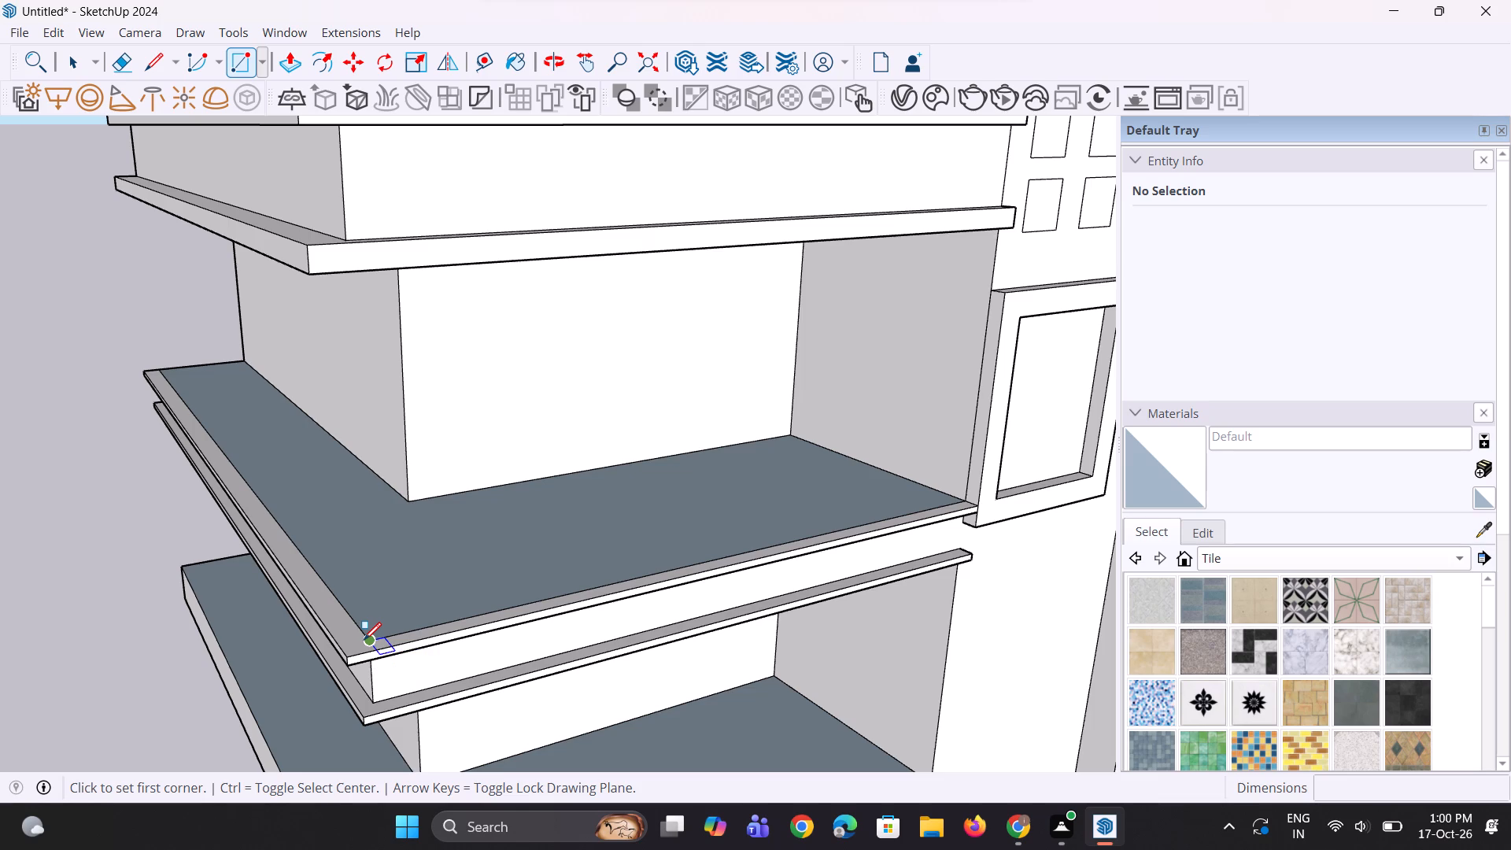
scroll(364, 639, down, 3)
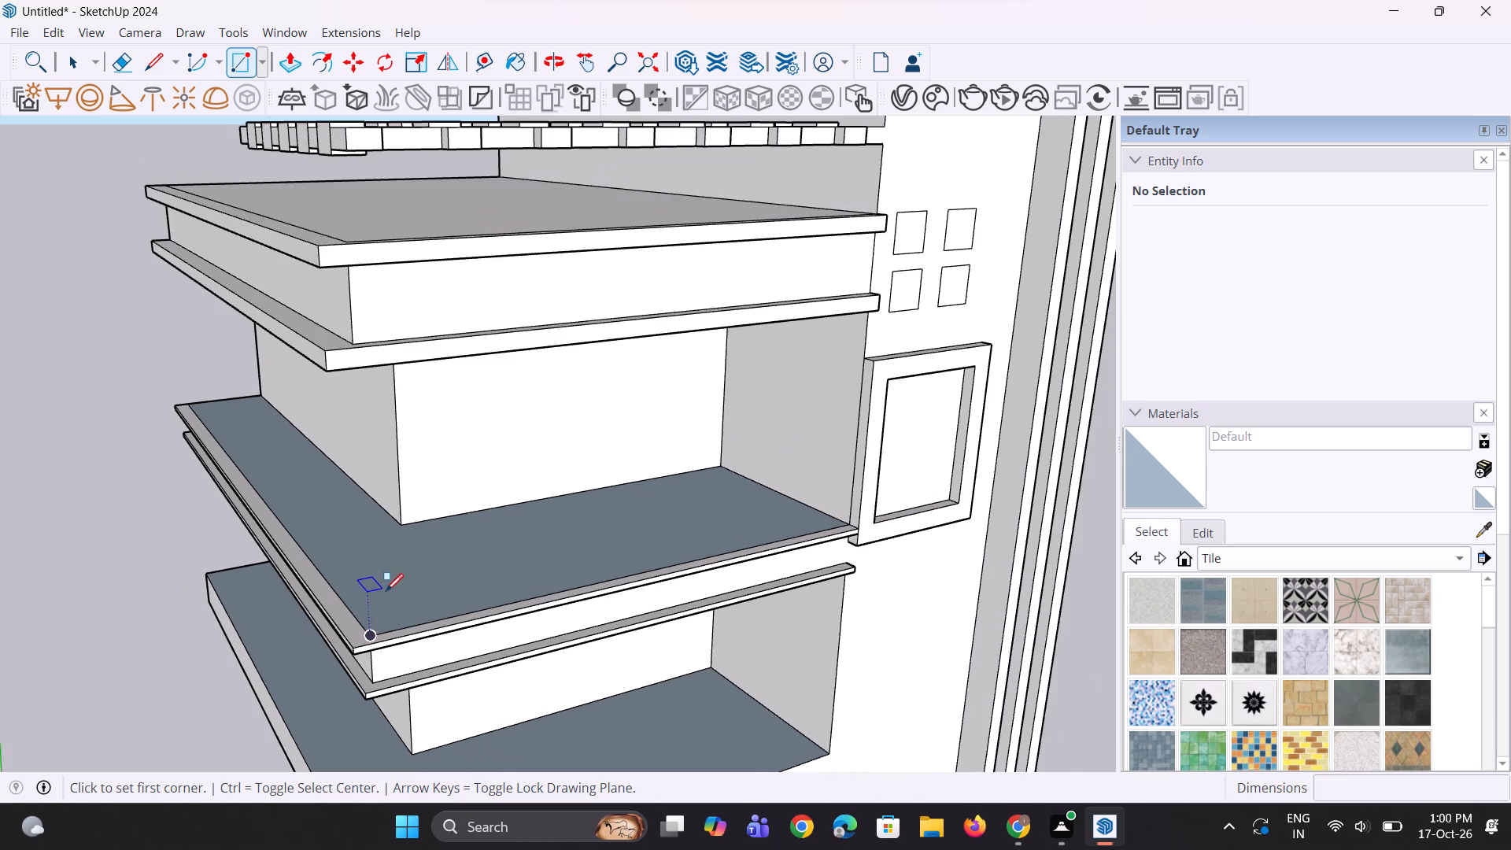
middle_drag(382, 618, 379, 683)
scroll(382, 637, down, 1)
scroll(365, 736, up, 8)
scroll(397, 617, up, 1)
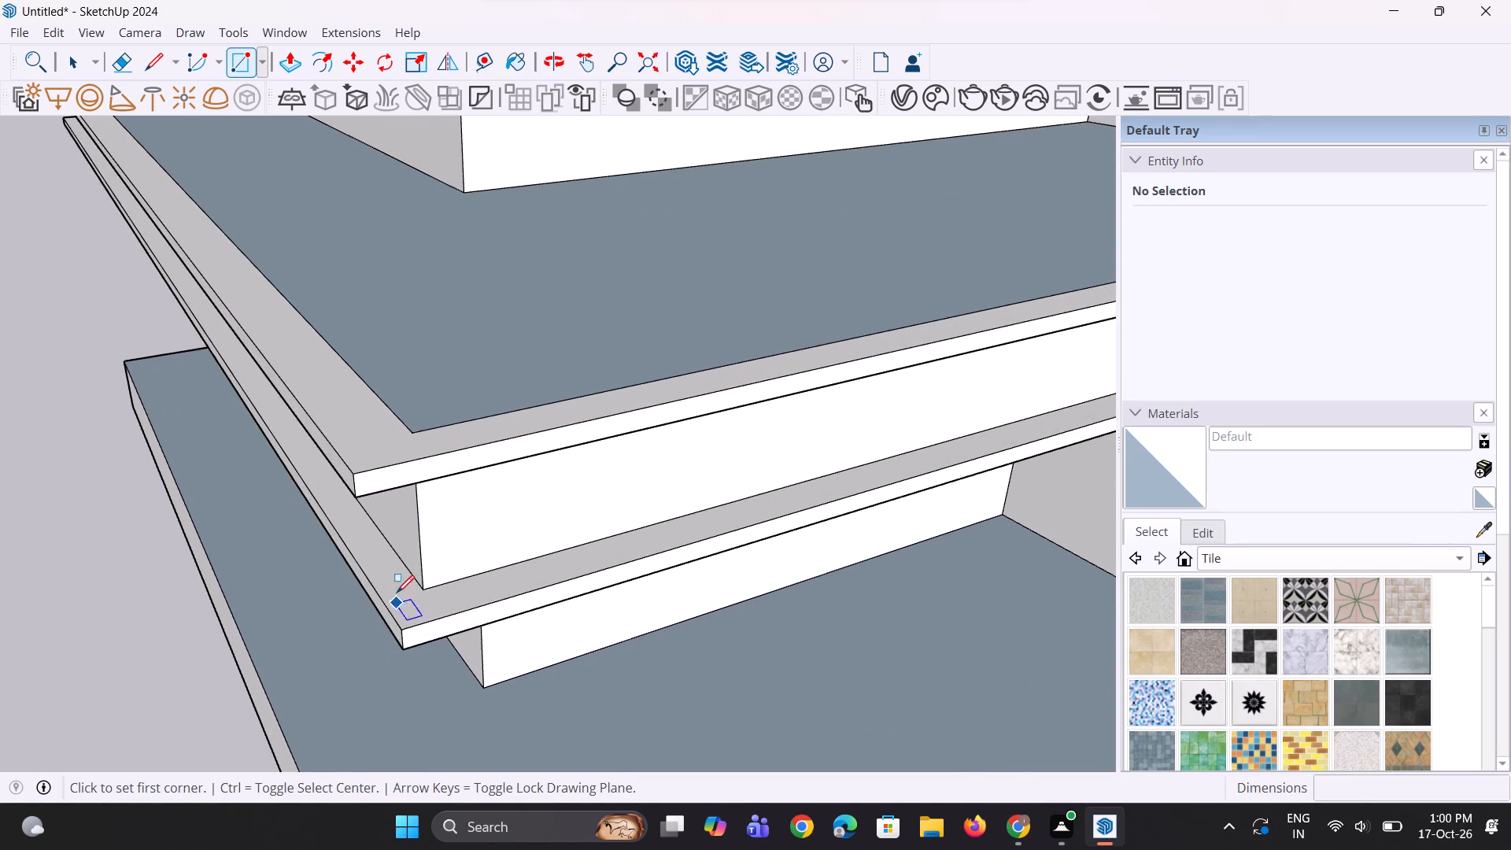
scroll(397, 425, down, 4)
middle_drag(393, 461, 423, 611)
scroll(427, 539, up, 1)
click(393, 475)
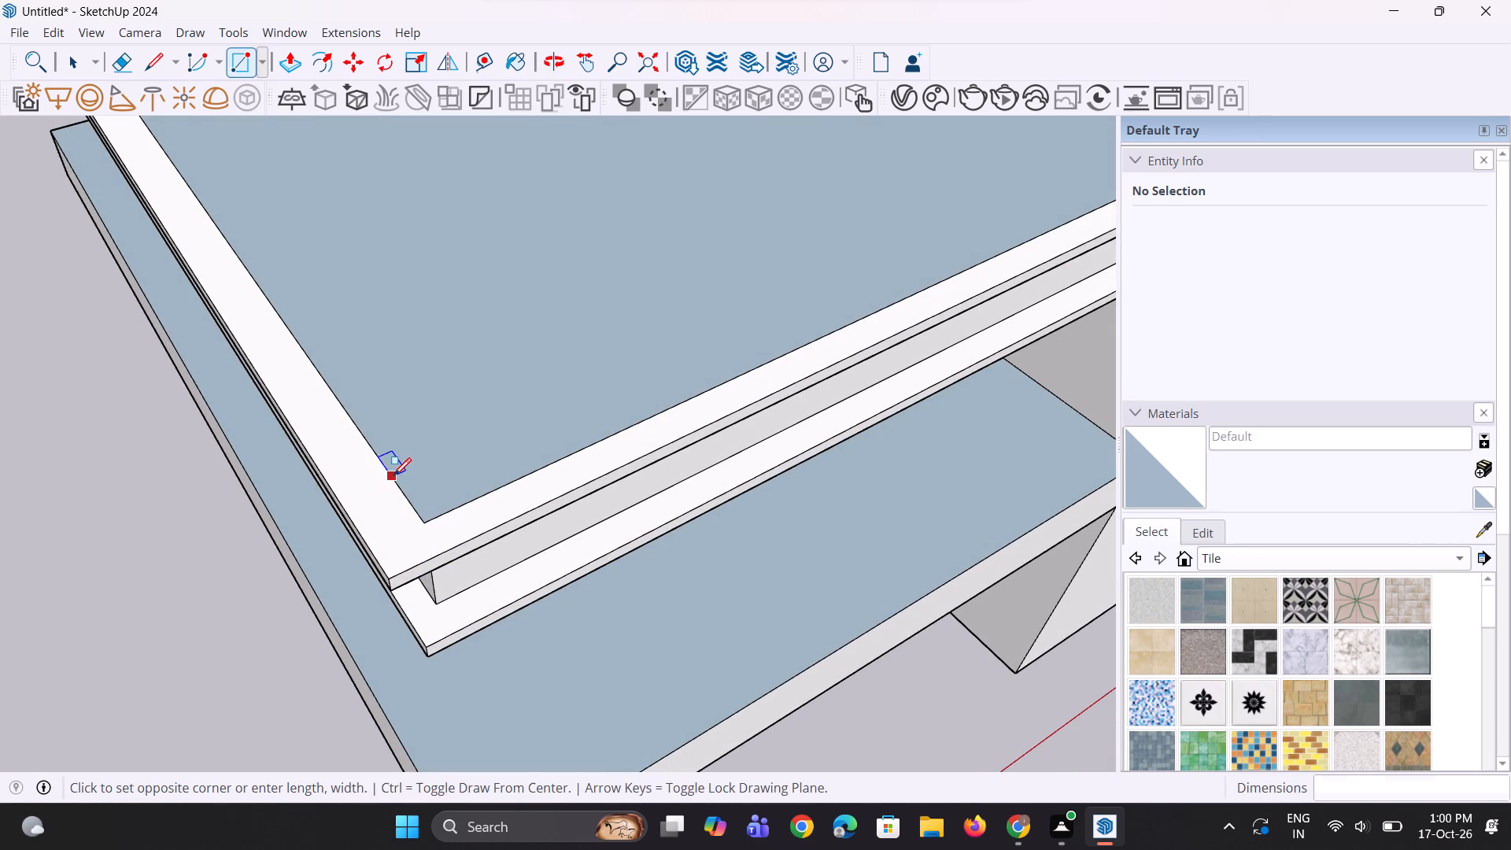
click(481, 497)
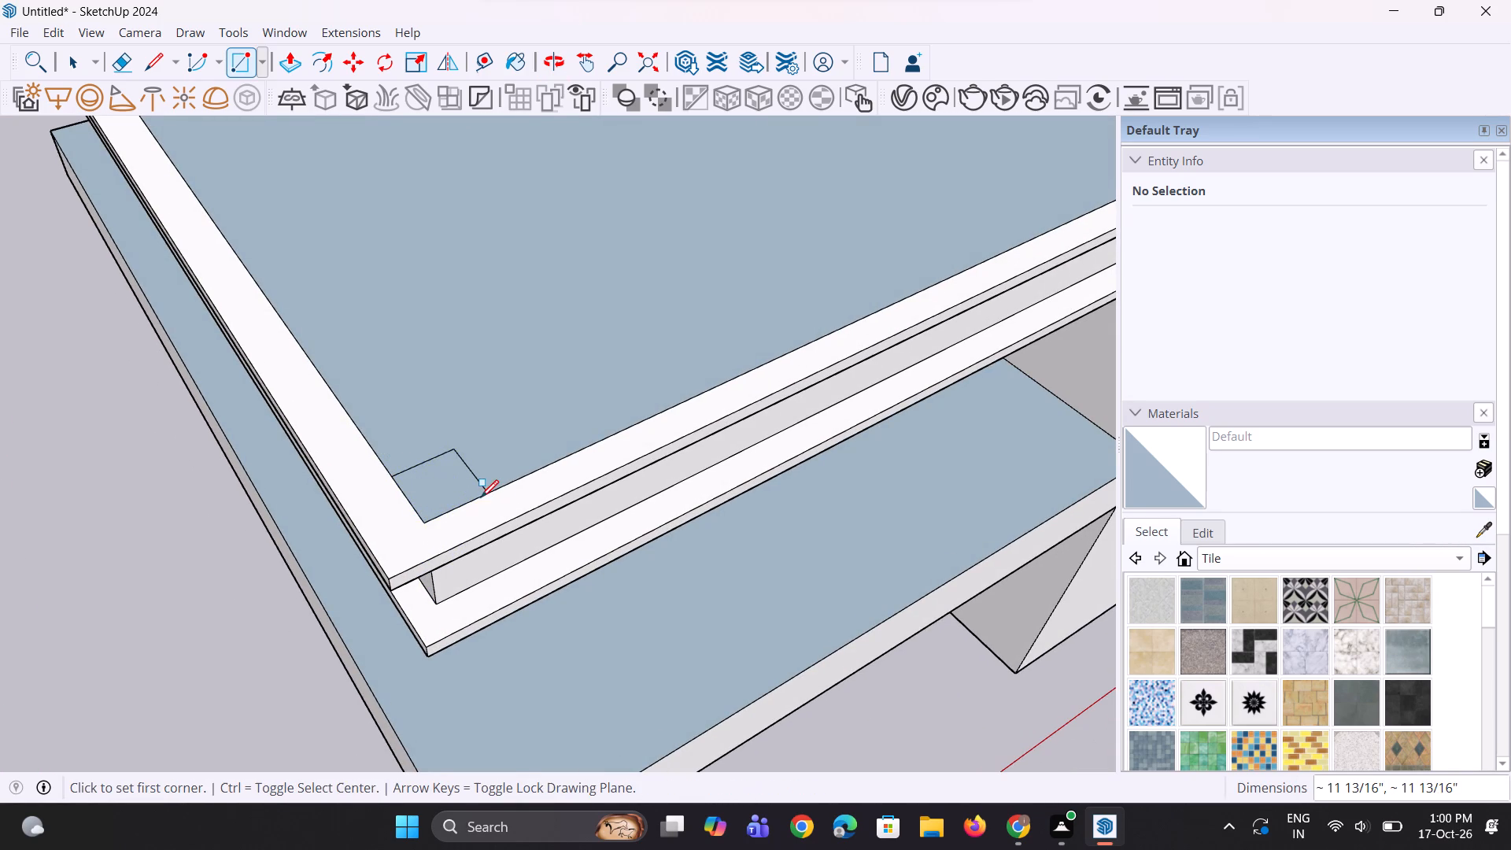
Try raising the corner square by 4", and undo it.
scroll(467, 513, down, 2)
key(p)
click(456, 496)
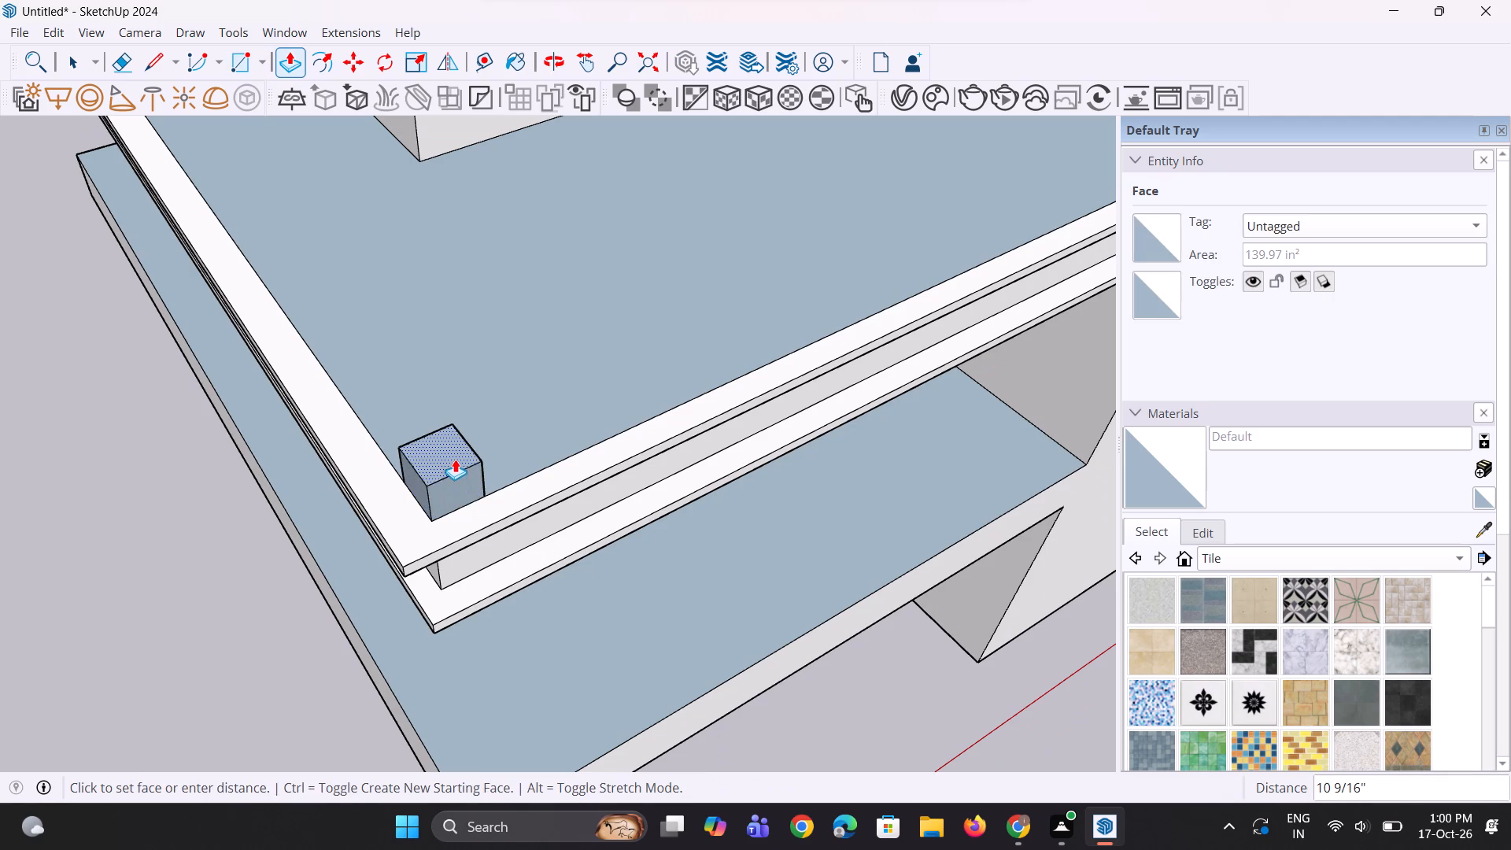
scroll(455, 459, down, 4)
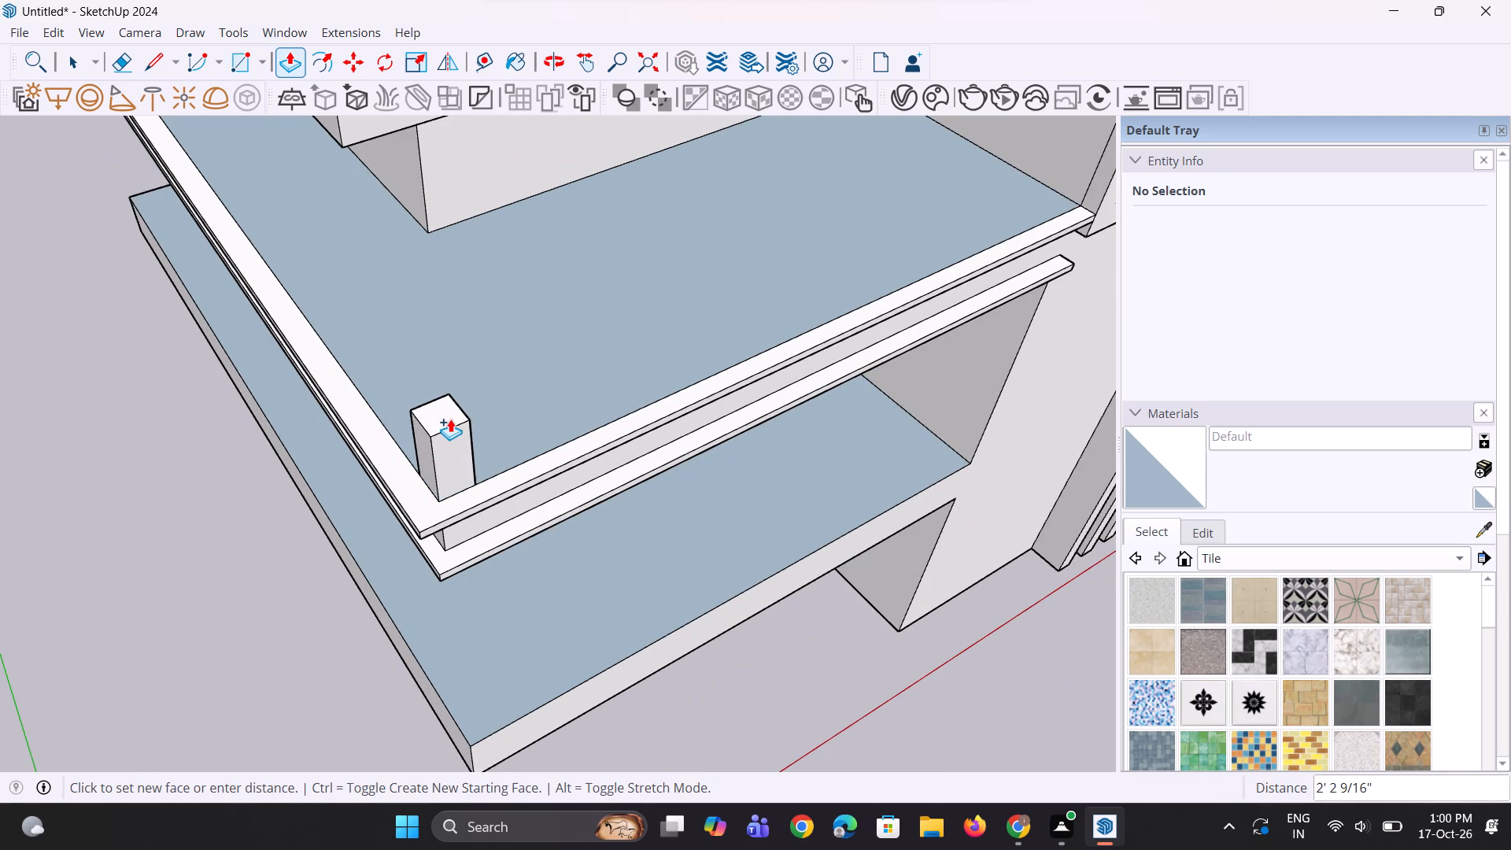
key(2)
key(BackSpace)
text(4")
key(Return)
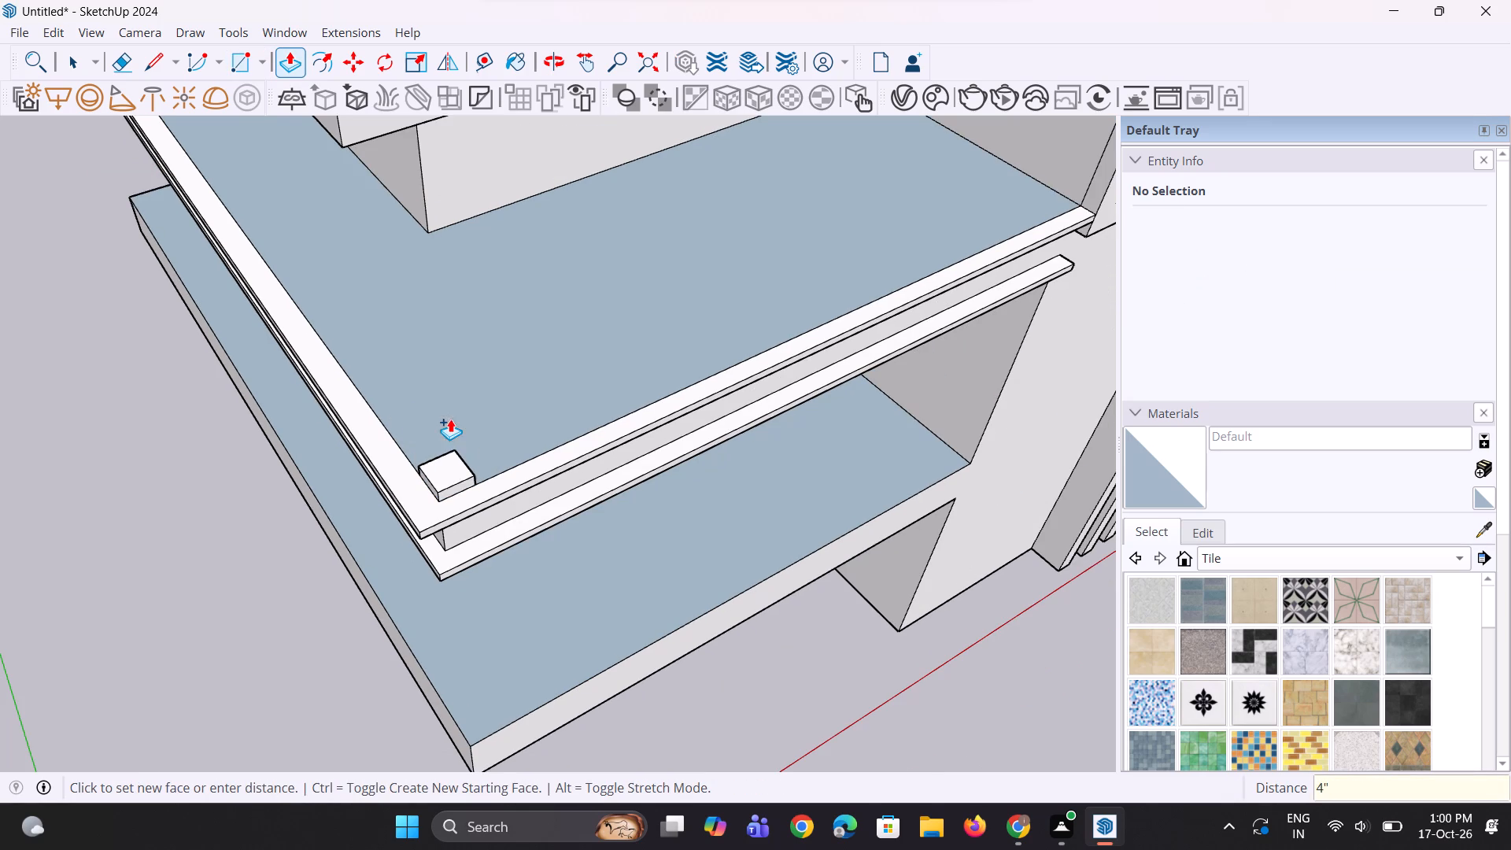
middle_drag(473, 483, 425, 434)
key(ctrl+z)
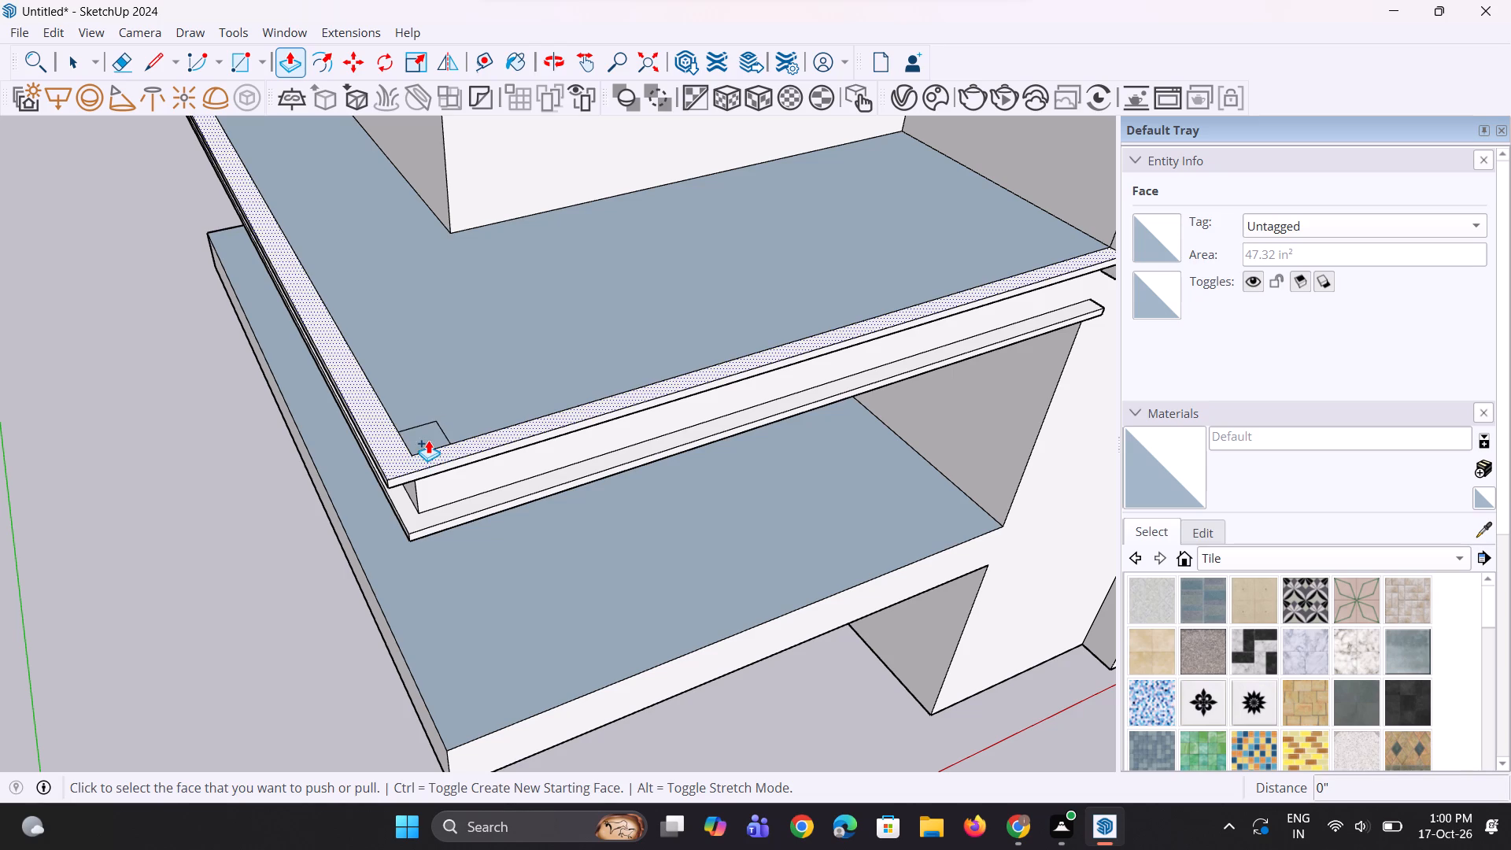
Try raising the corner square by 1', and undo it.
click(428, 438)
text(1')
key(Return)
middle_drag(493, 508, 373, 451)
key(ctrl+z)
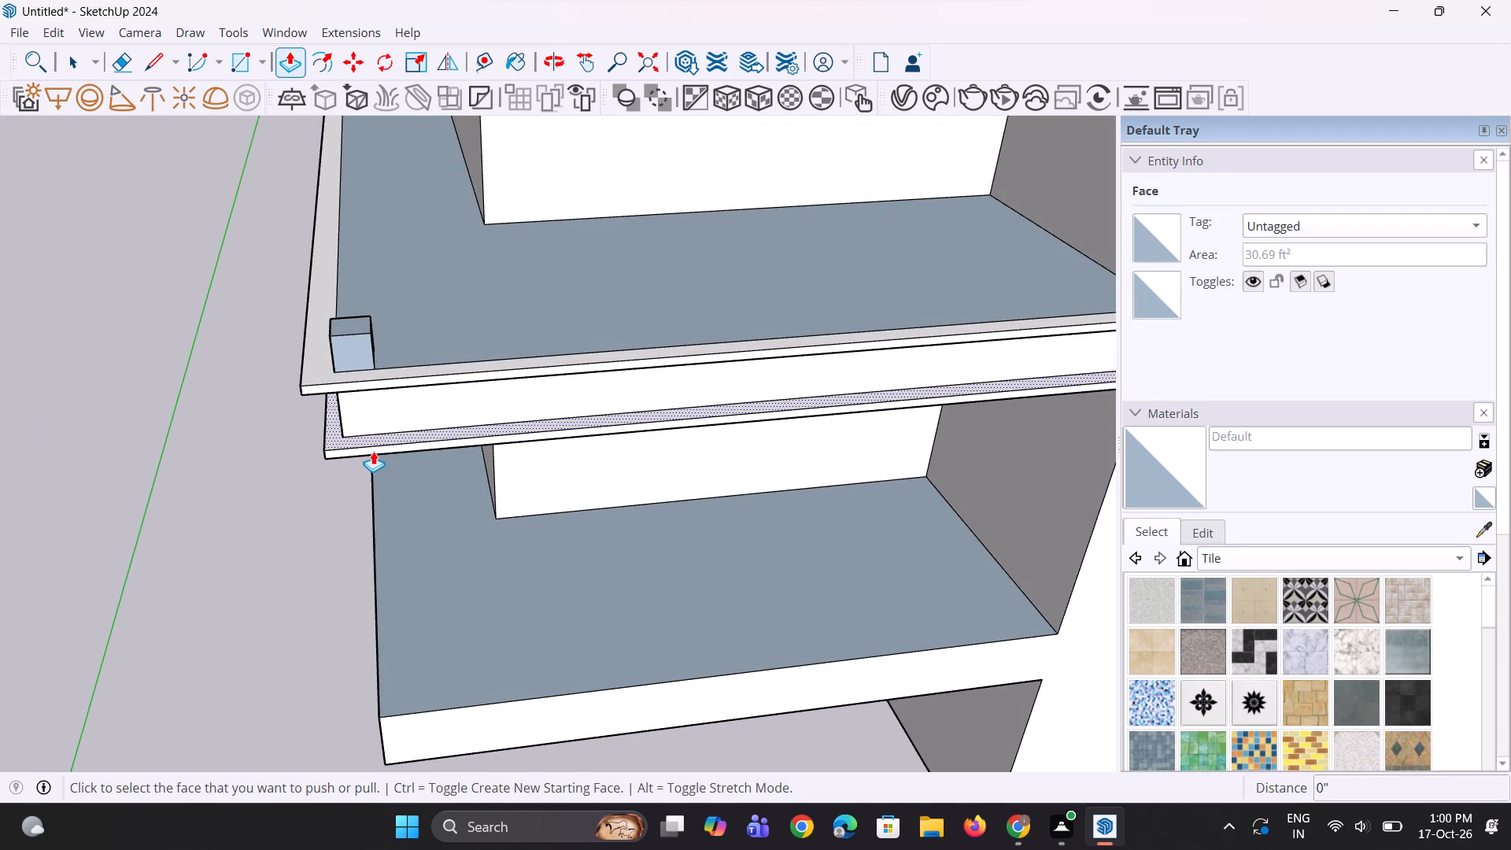
Raise the corner square 2' to form a post on the floor slab.
scroll(372, 428, up, 2)
click(348, 339)
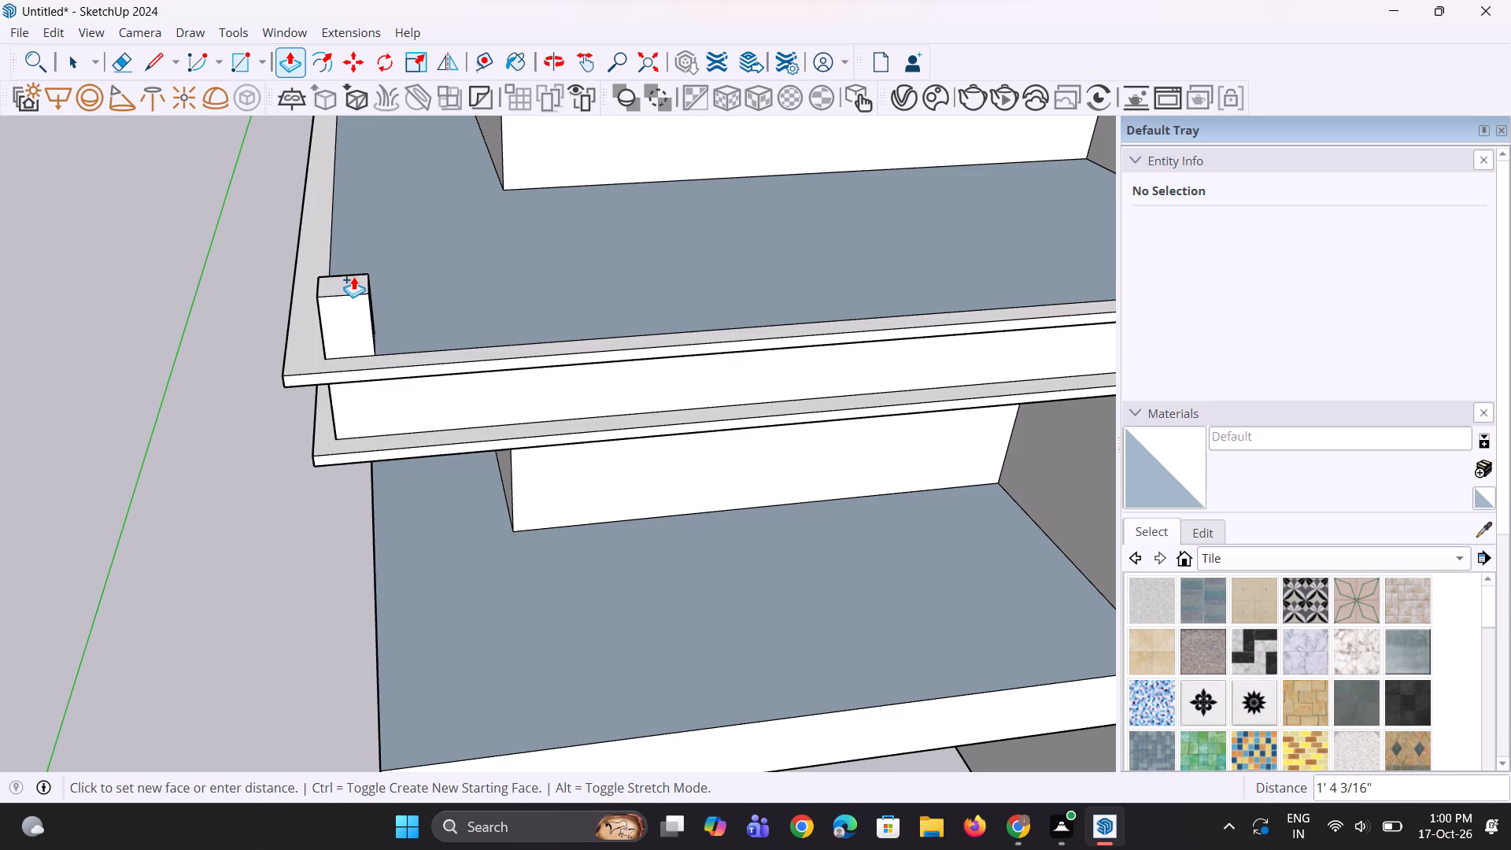
text(2')
key(Return)
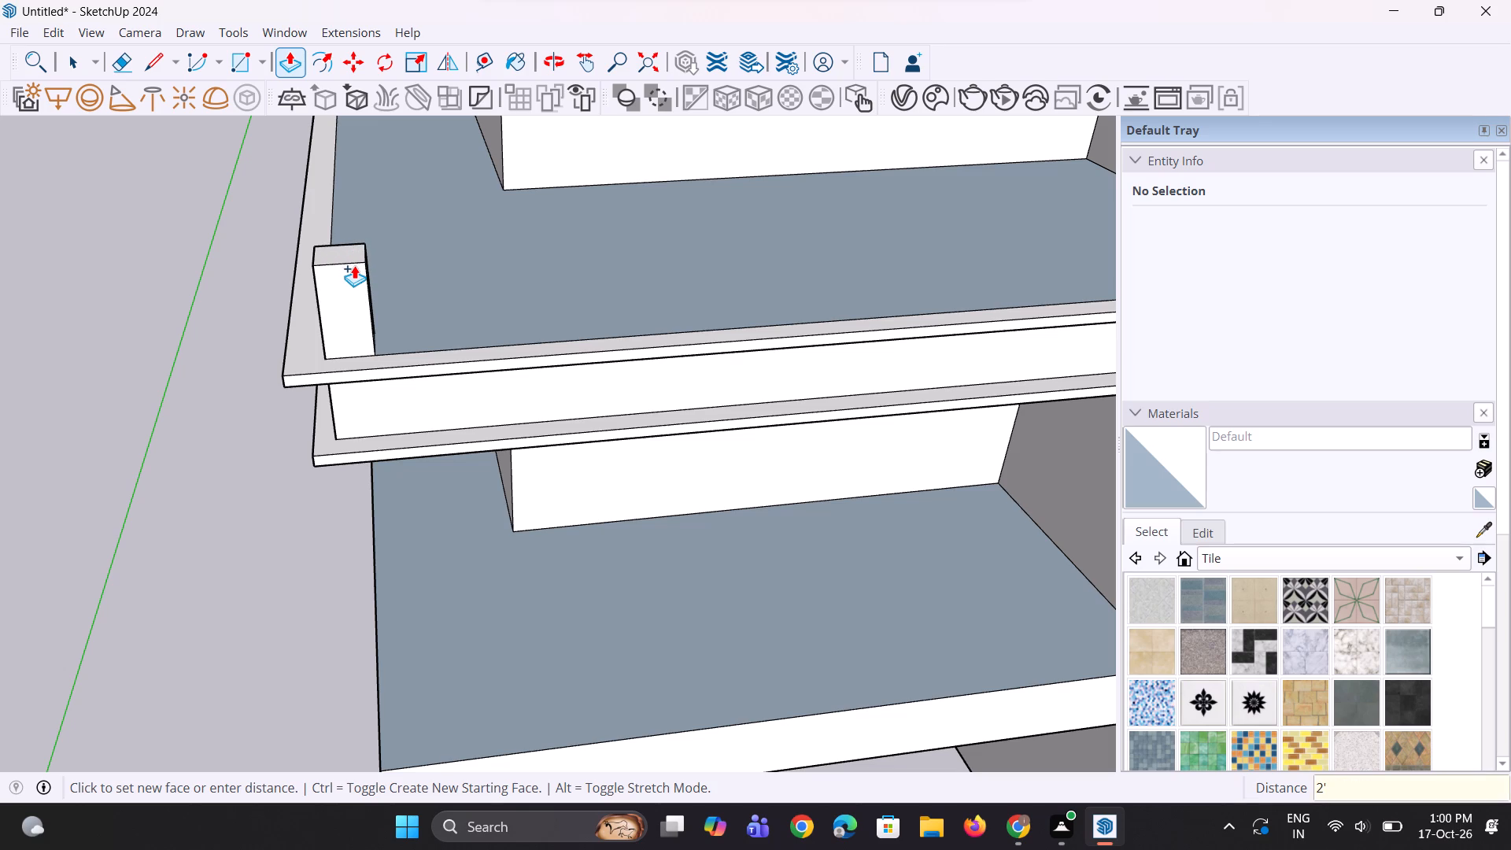
Raise the corner post's top face by about another 1' 7/8".
middle_drag(410, 352, 269, 345)
scroll(340, 342, down, 9)
middle_drag(363, 349, 614, 346)
scroll(427, 315, up, 3)
click(407, 344)
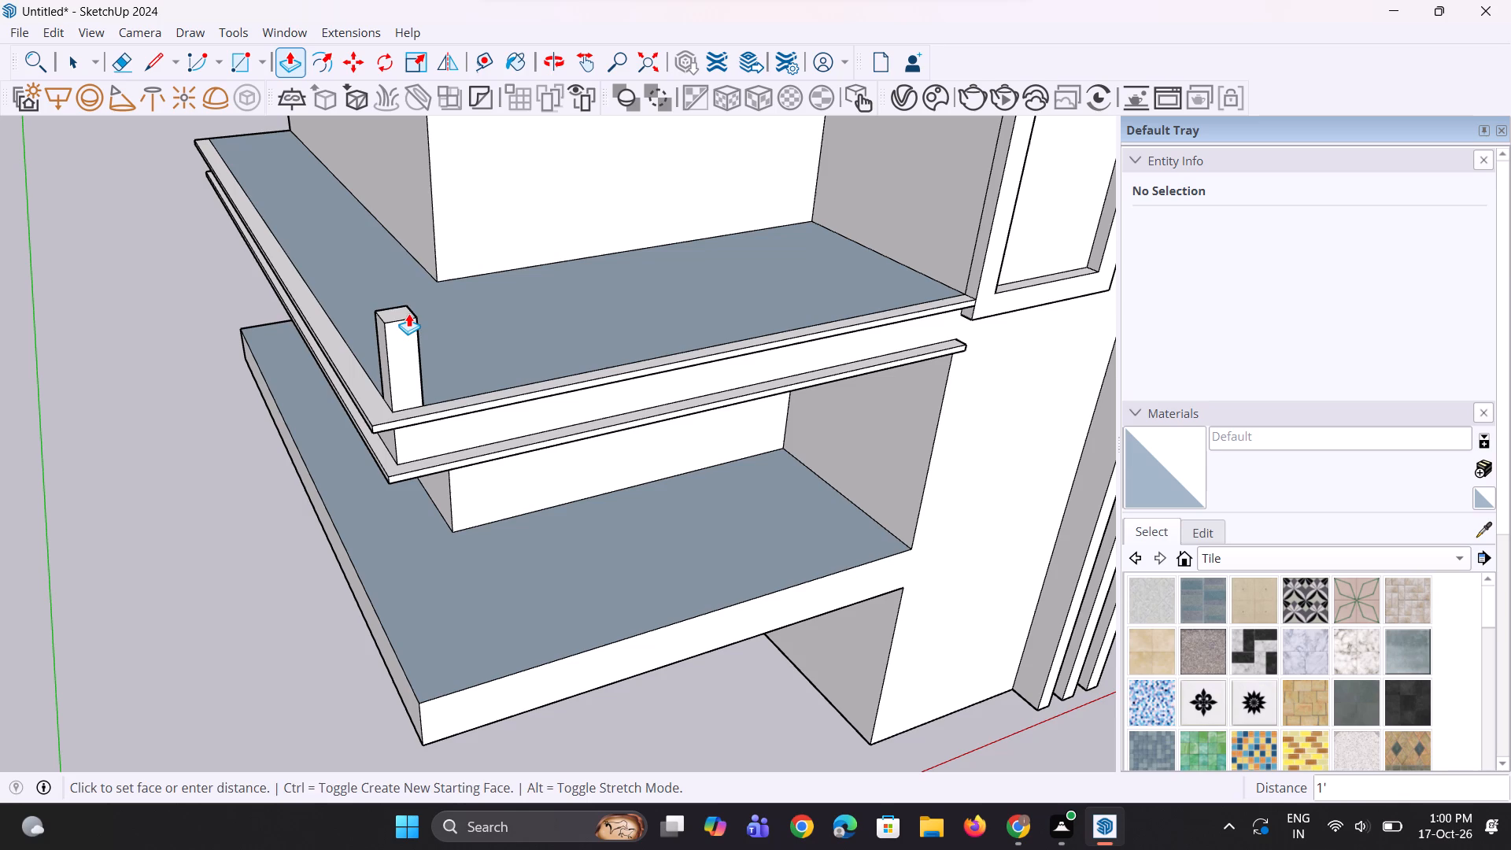
click(408, 312)
Examine the corner post's proportions against the whole building.
middle_drag(449, 429, 412, 430)
scroll(412, 430, down, 10)
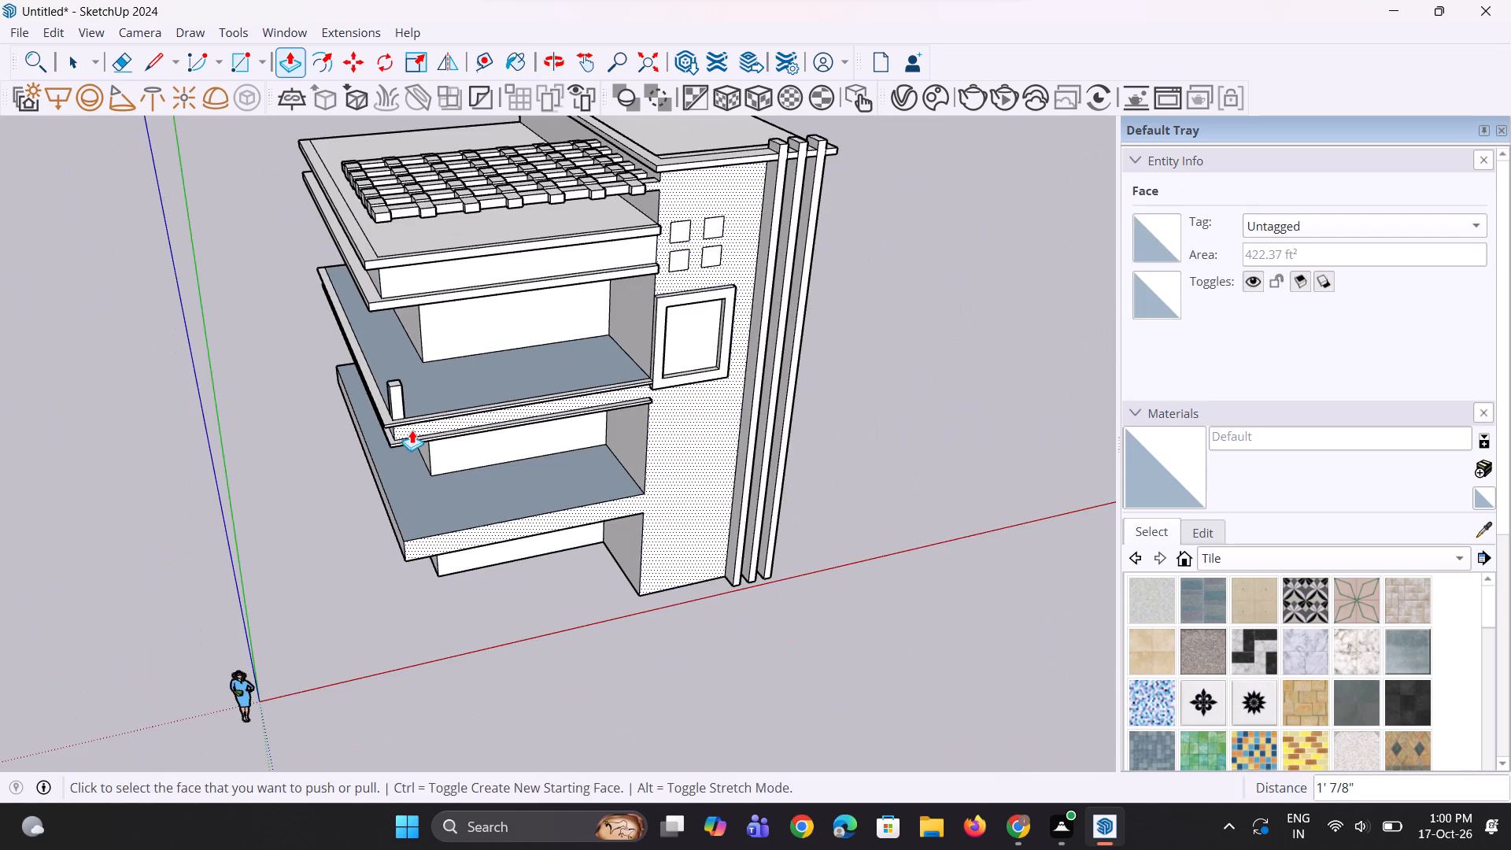
middle_drag(412, 430, 405, 471)
scroll(405, 471, down, 10)
middle_drag(426, 462, 541, 275)
scroll(416, 382, up, 6)
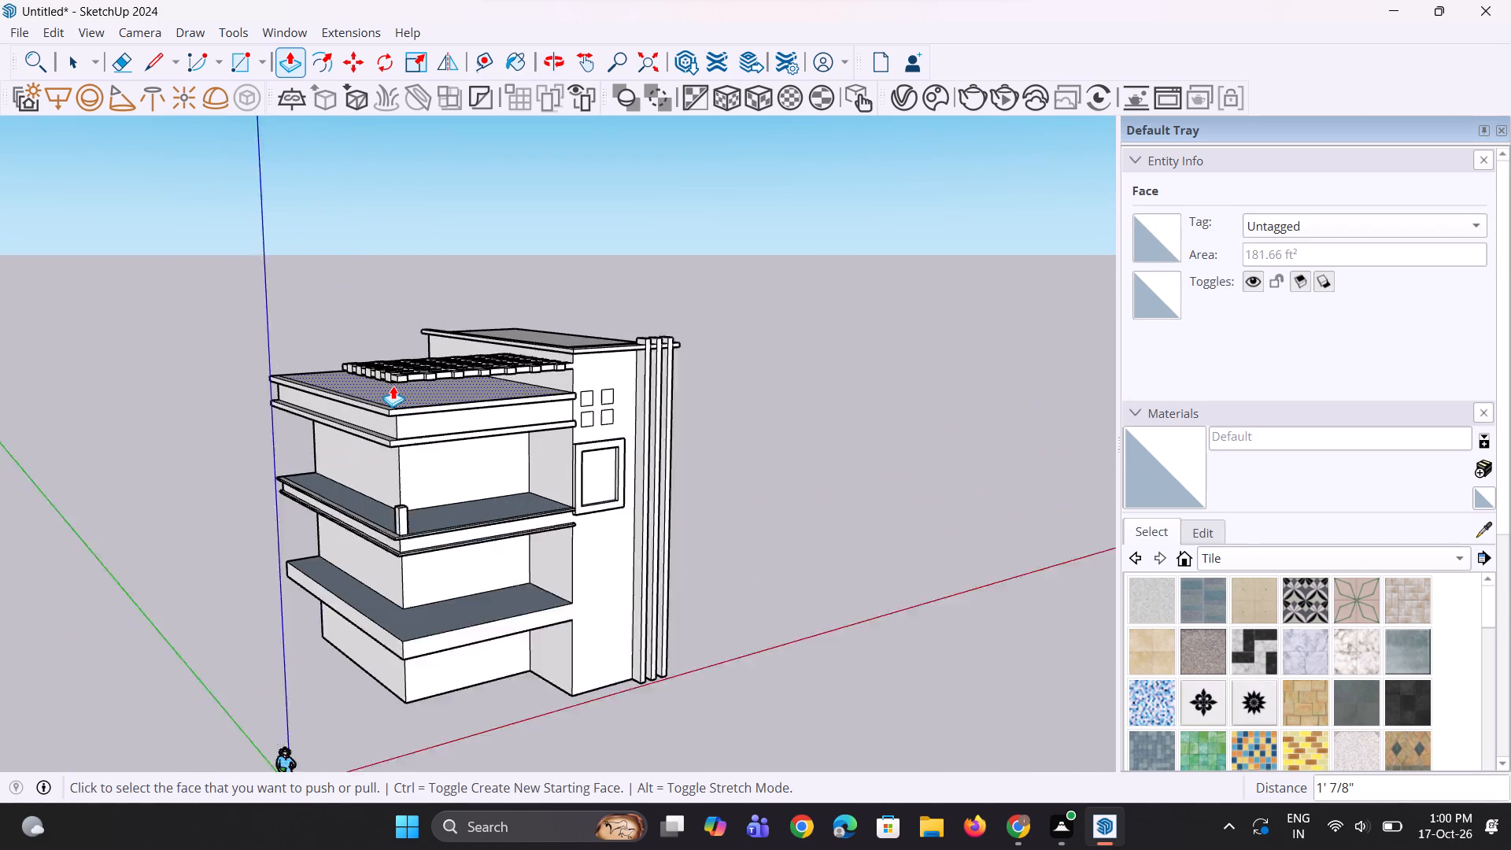
Examine the corner post on the upper balcony slab from several sides against the rest of the building.
scroll(393, 386, up, 3)
scroll(460, 472, up, 1)
middle_drag(455, 478, 408, 477)
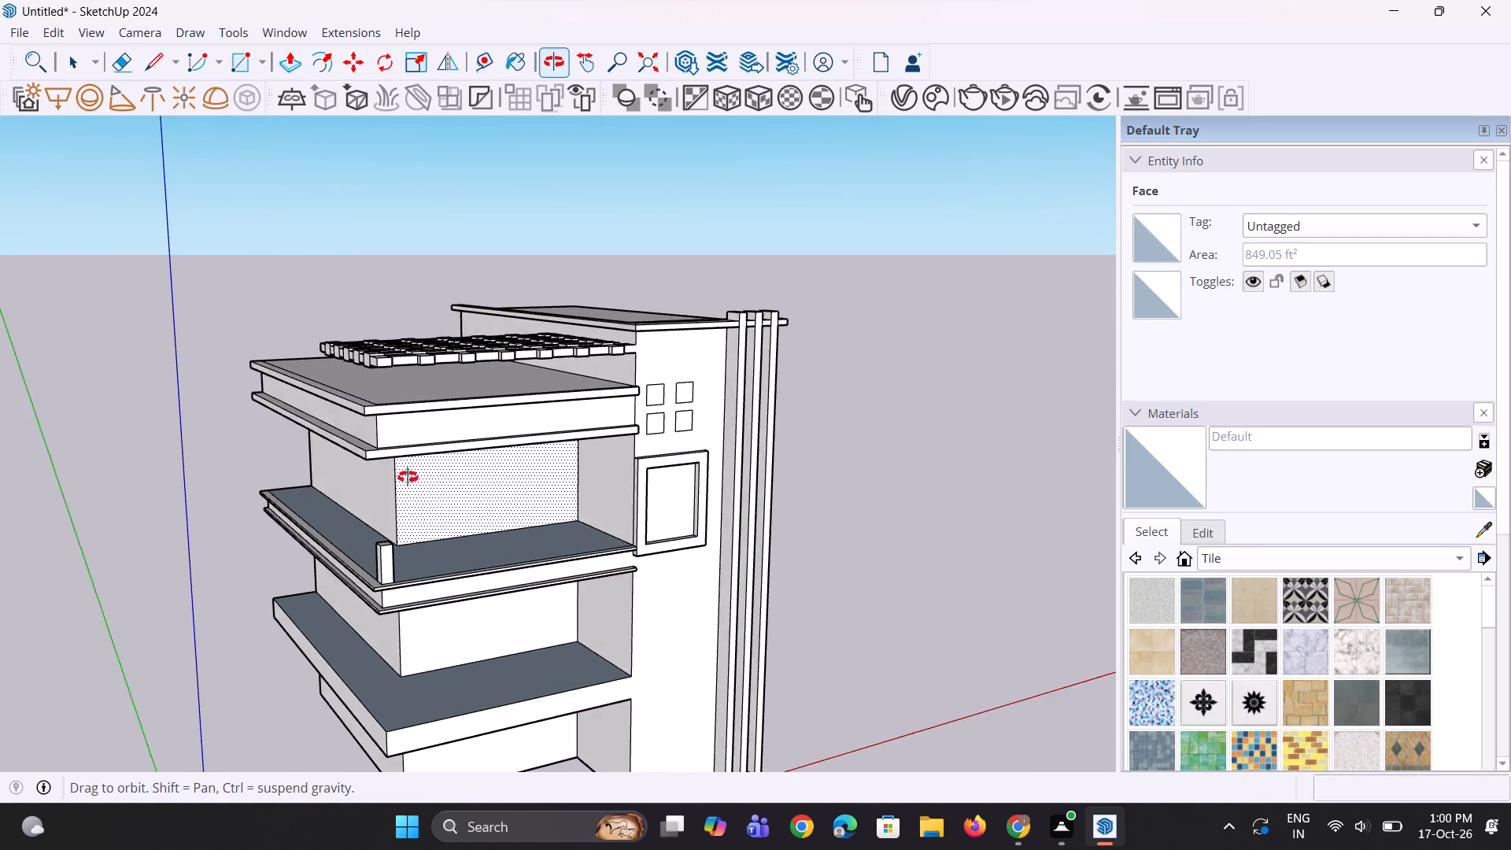
middle_drag(408, 477, 407, 476)
scroll(379, 449, down, 5)
scroll(373, 493, up, 1)
middle_drag(373, 494, 372, 531)
scroll(378, 545, up, 8)
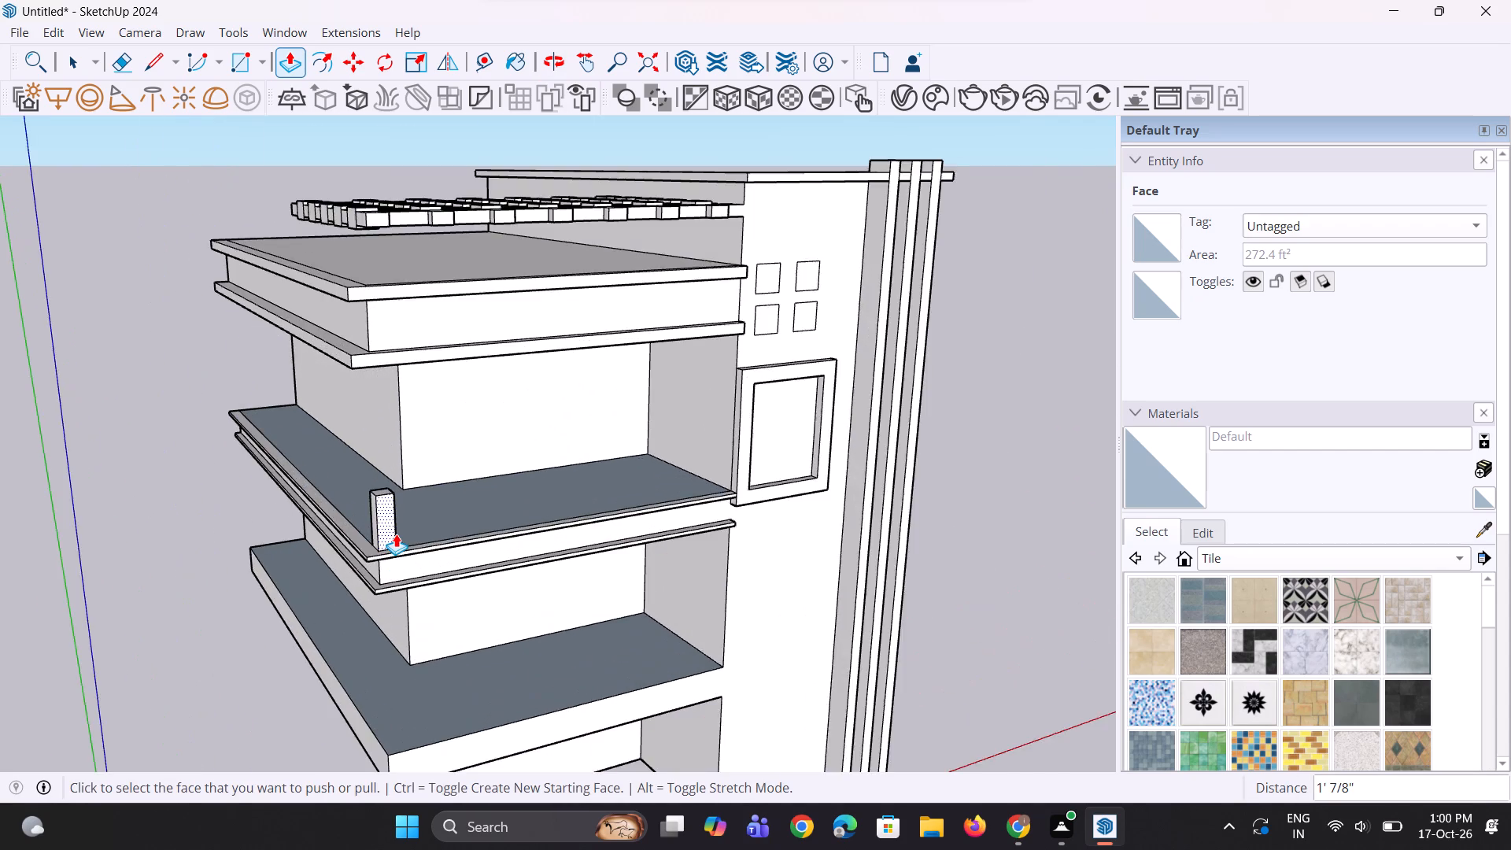
scroll(396, 534, up, 3)
middle_drag(398, 529, 369, 556)
scroll(362, 528, down, 9)
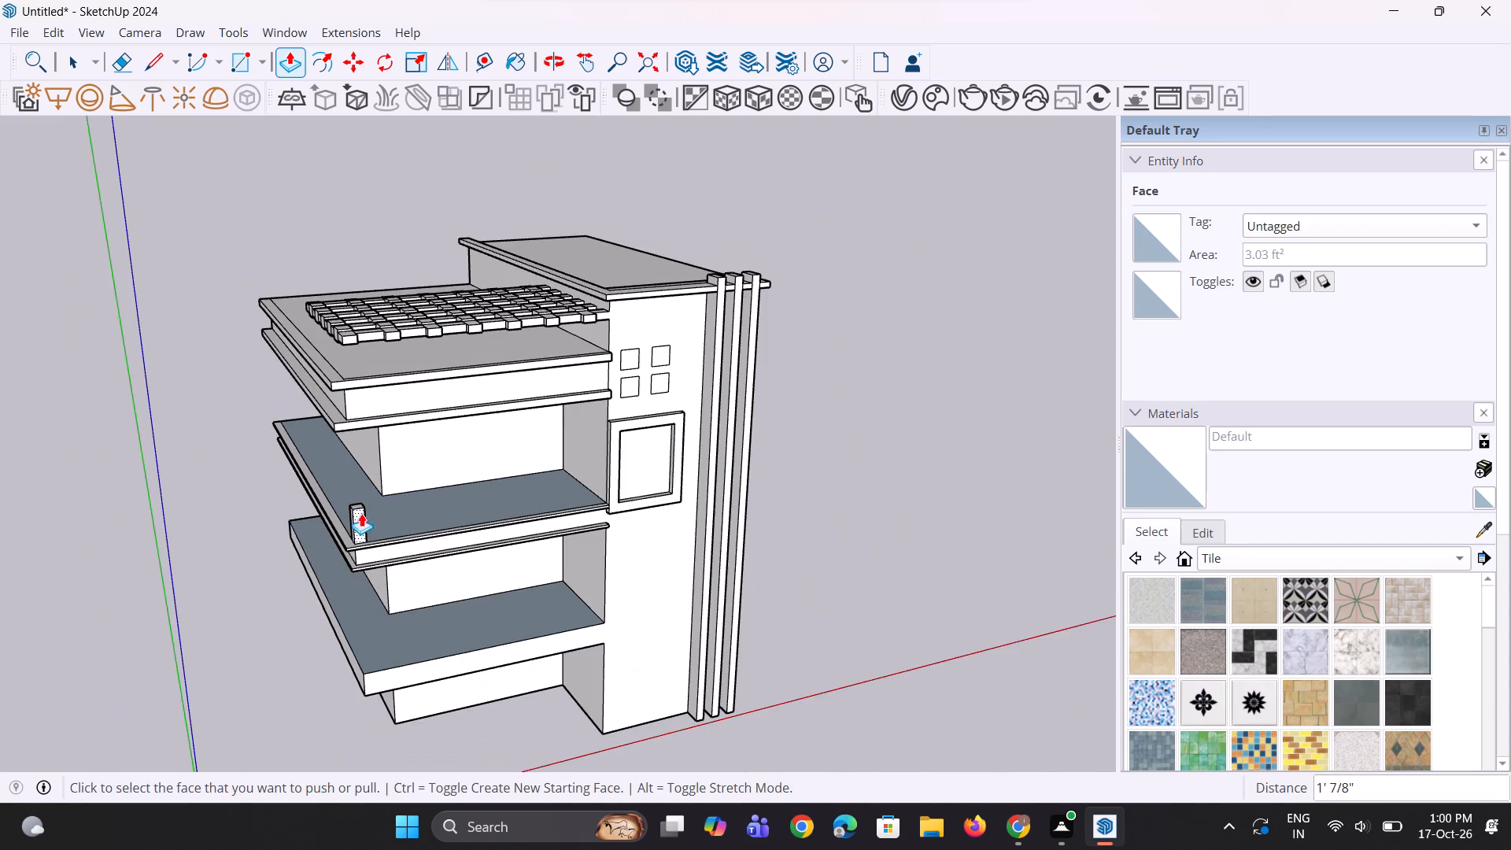
middle_drag(360, 518, 320, 534)
scroll(349, 516, up, 1)
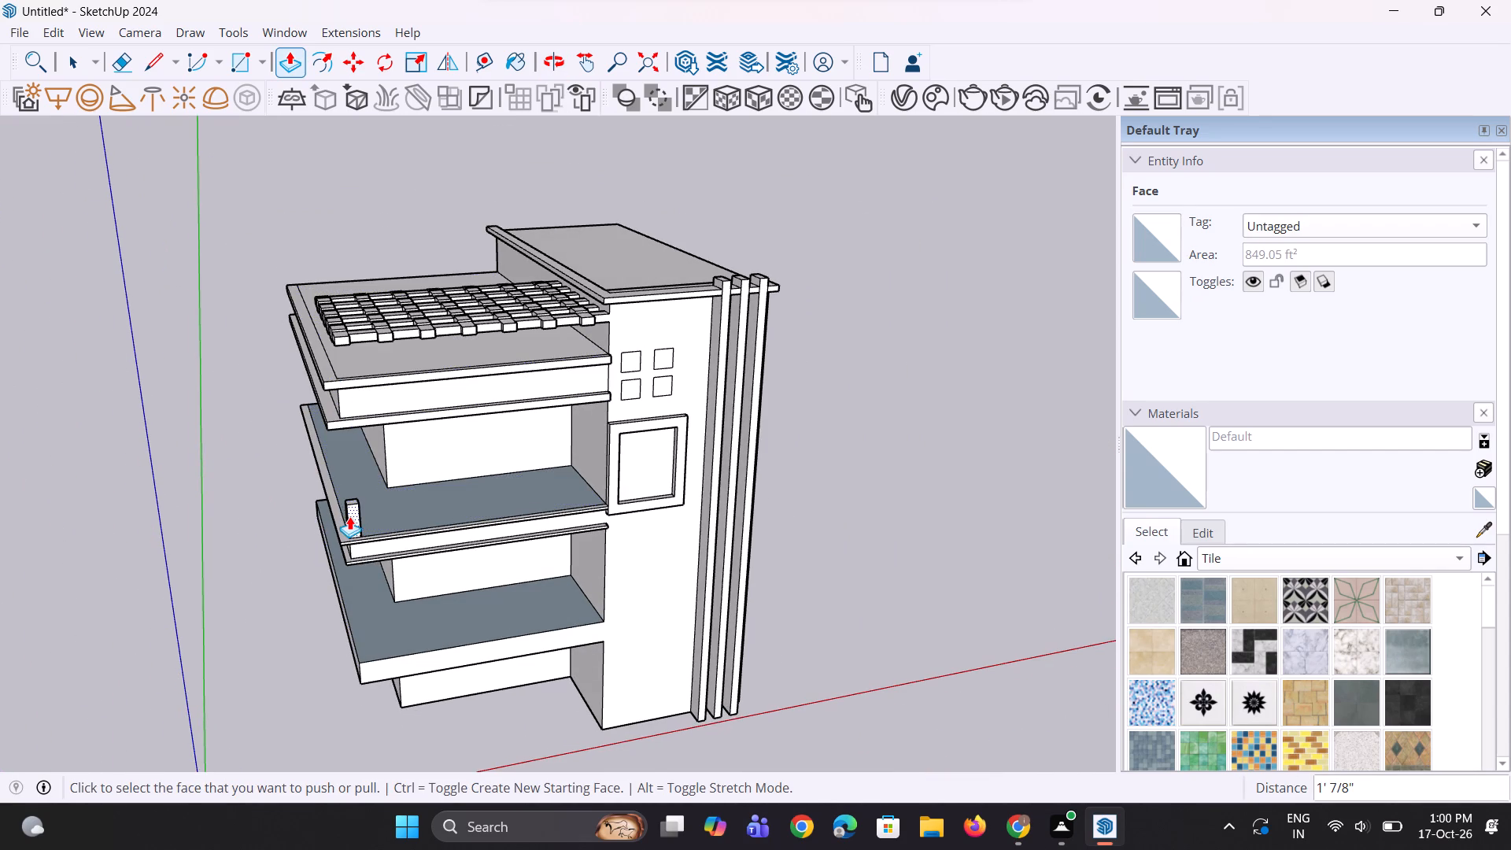
scroll(349, 516, up, 1)
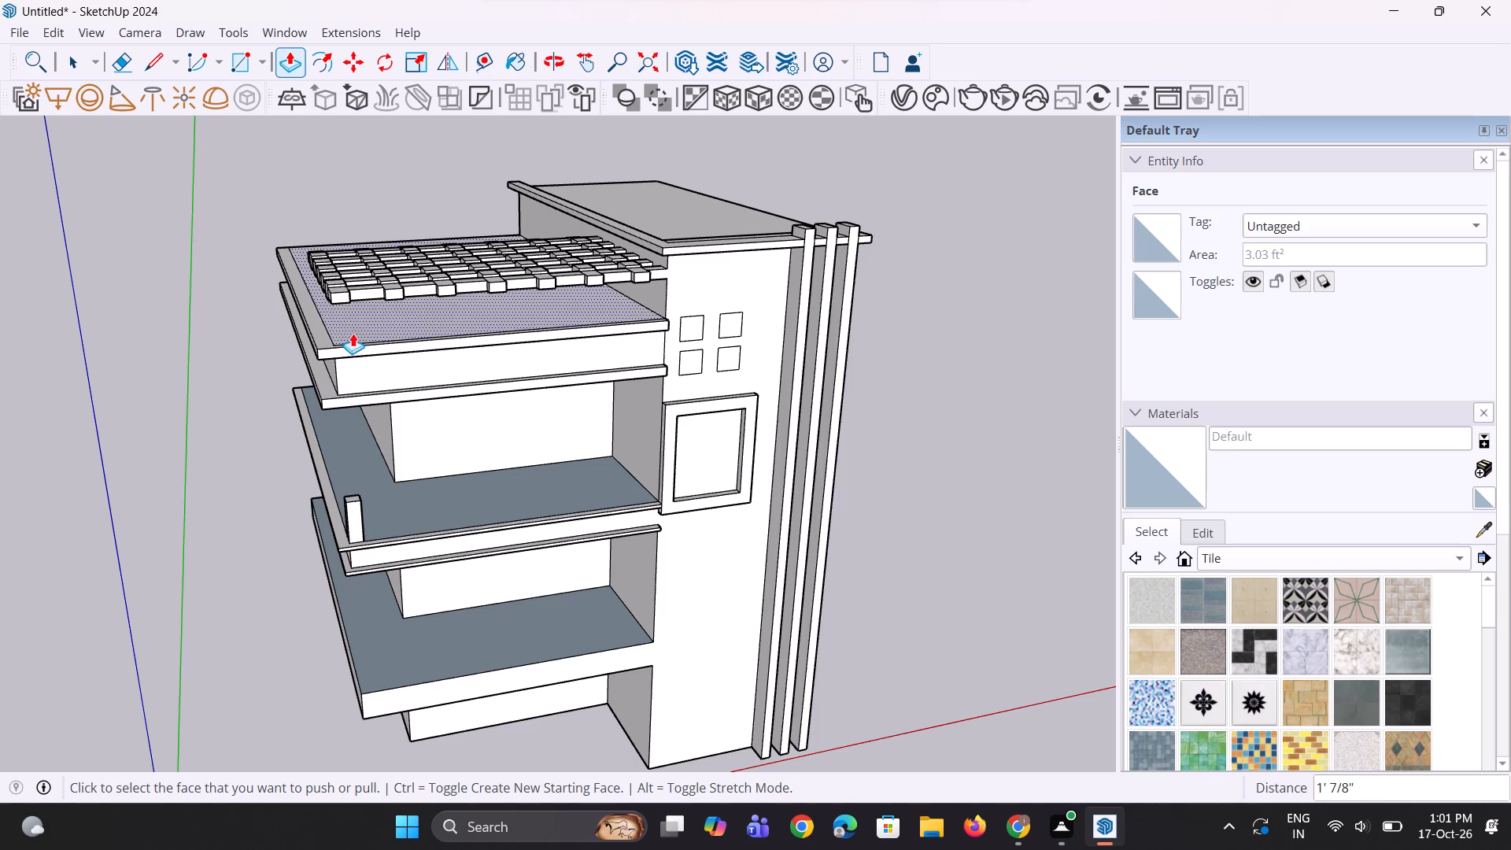
middle_drag(390, 485, 352, 475)
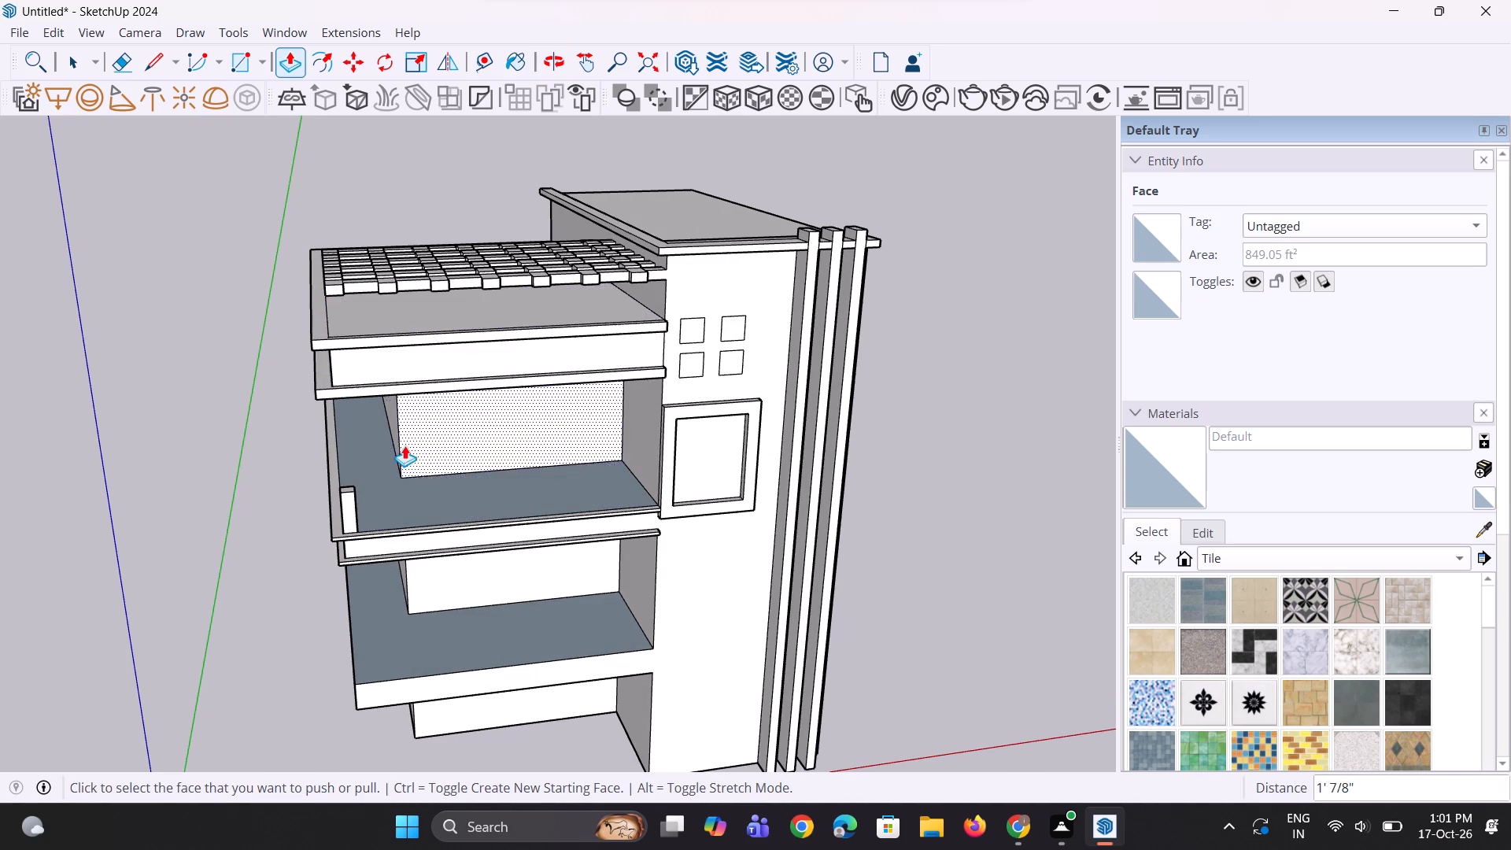
scroll(405, 445, down, 3)
middle_drag(290, 462, 40, 464)
scroll(258, 437, up, 7)
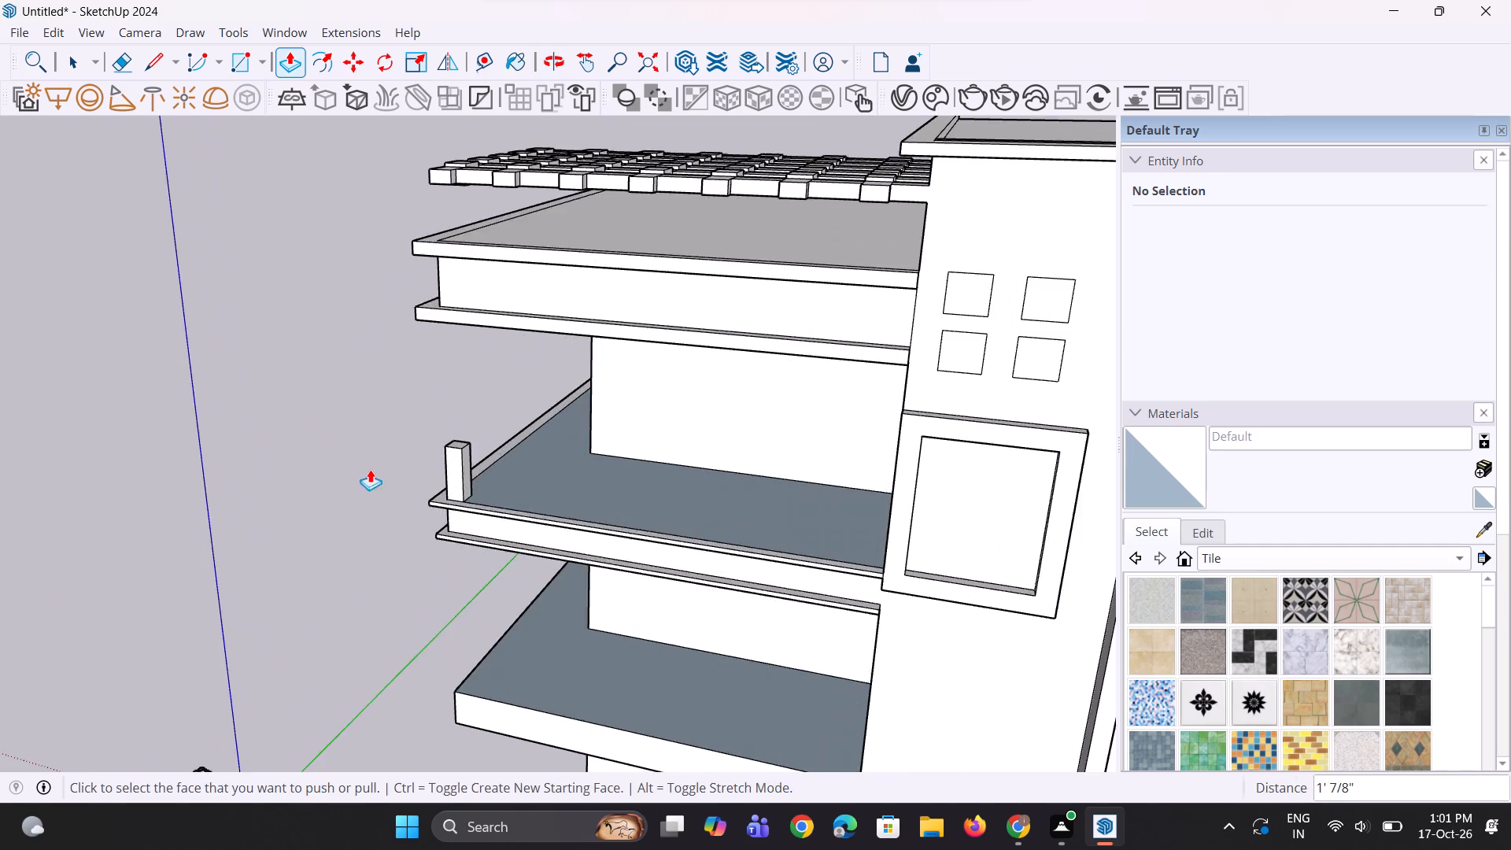
Extend the corner post about 1' 1" along the slab's side edge by pulling out its end face with Push/Pull.
middle_drag(377, 475, 1161, 452)
scroll(711, 523, up, 3)
middle_drag(568, 534, 820, 525)
click(774, 481)
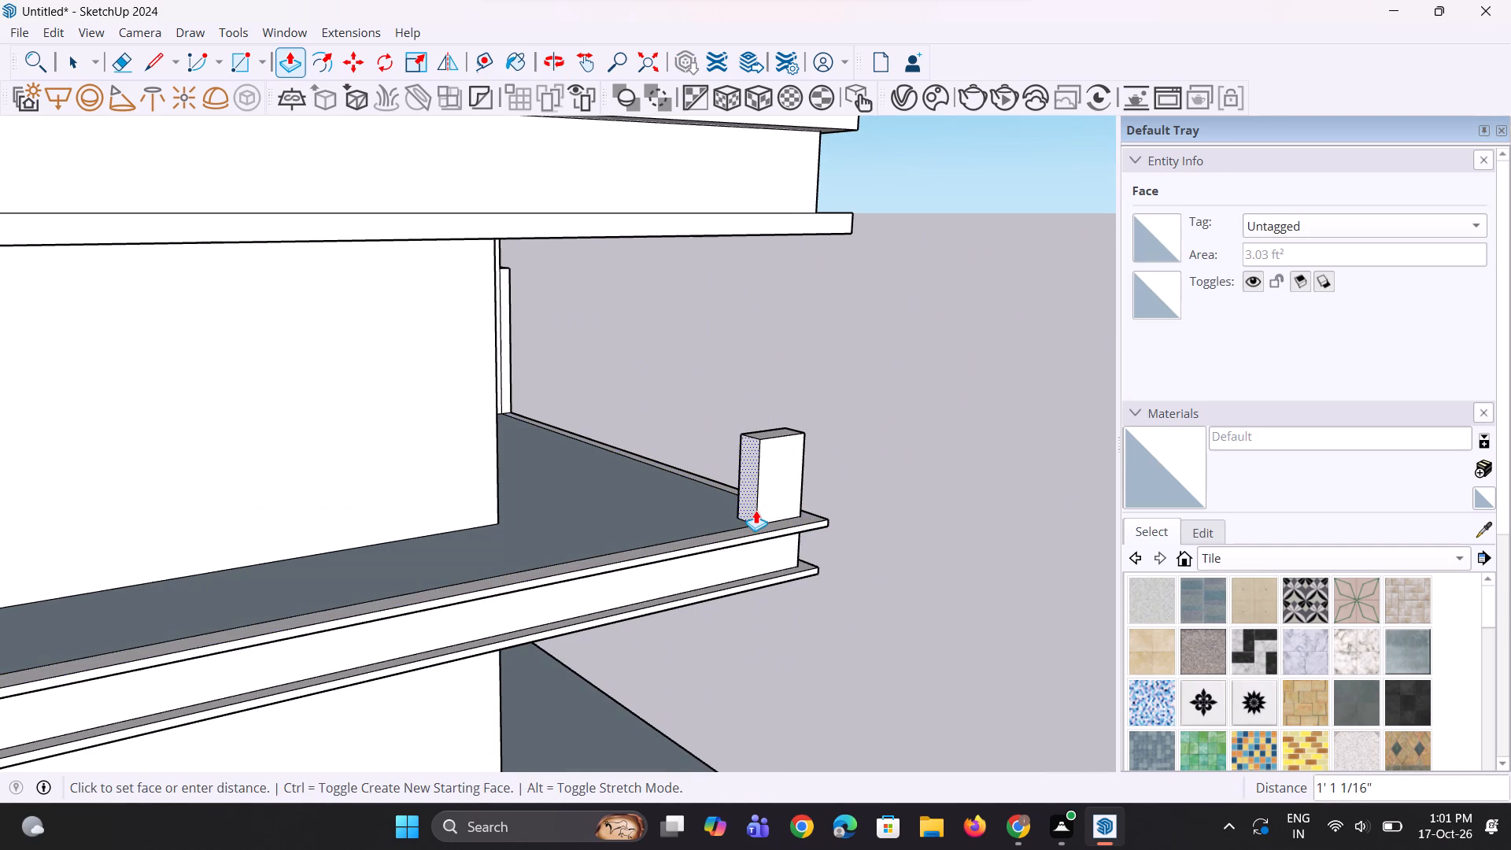
click(755, 510)
Draw a straight line about 21' 11 9/16" long from the post's inner face across the balcony to the facing wall block.
scroll(771, 517, up, 1)
middle_drag(756, 538, 439, 597)
scroll(441, 584, down, 6)
middle_drag(523, 561, 291, 591)
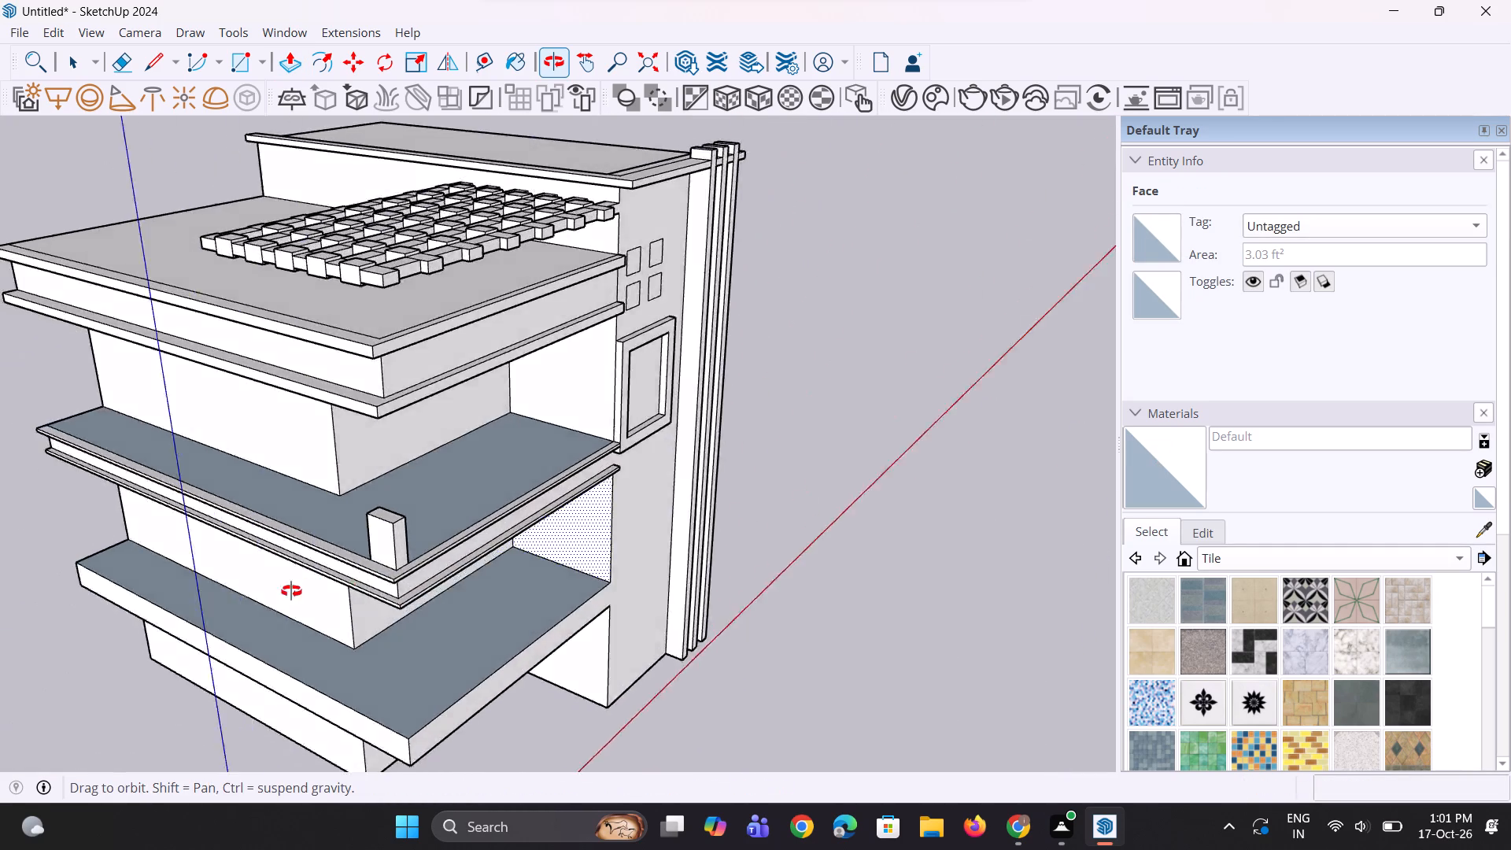
middle_drag(291, 591, 0, 564)
scroll(143, 497, up, 3)
scroll(412, 483, up, 5)
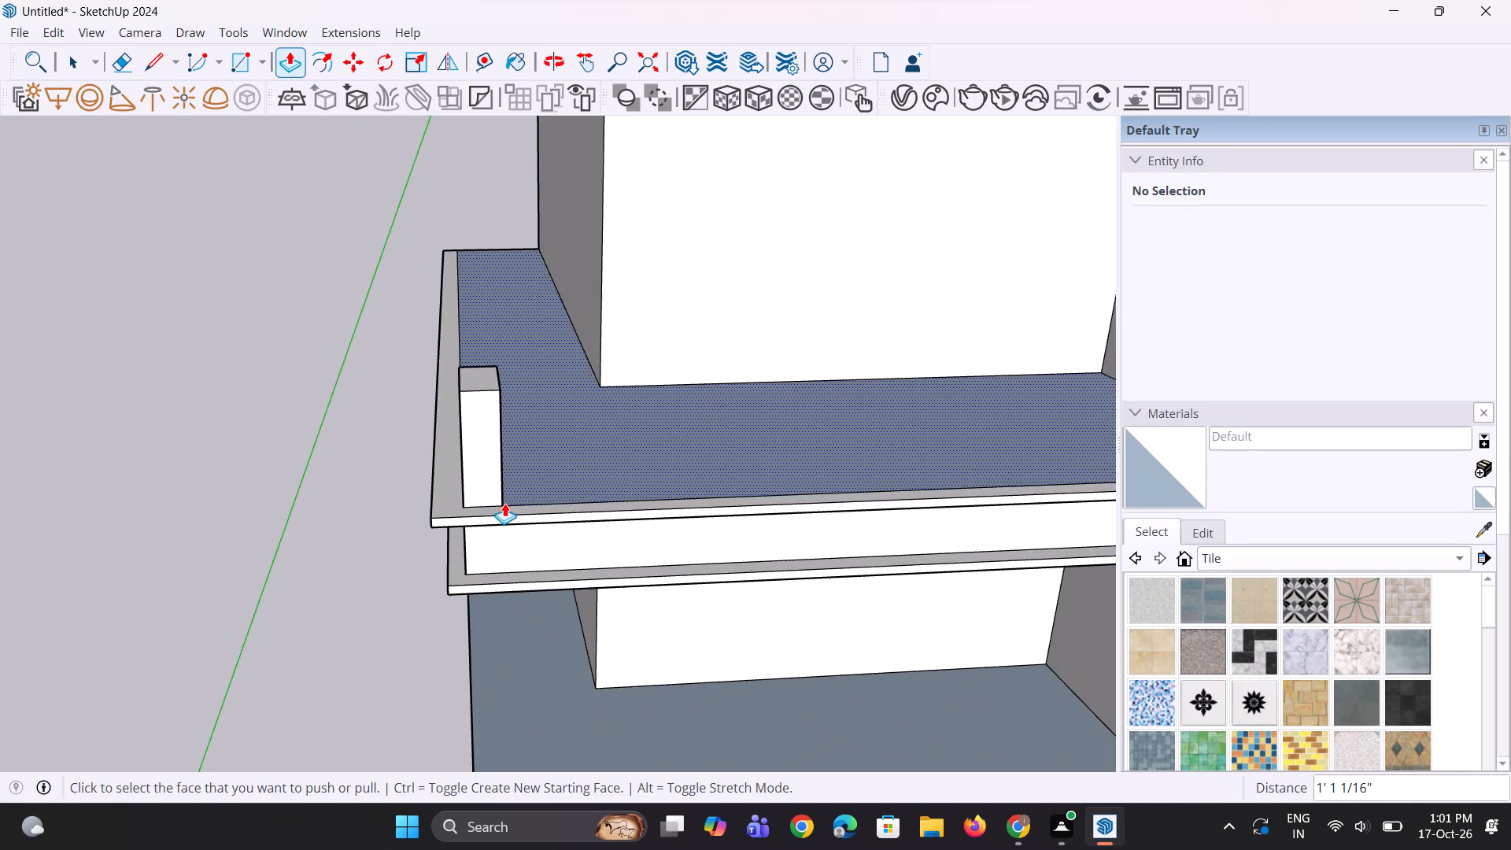
key(l)
scroll(504, 503, down, 5)
middle_drag(520, 486, 240, 521)
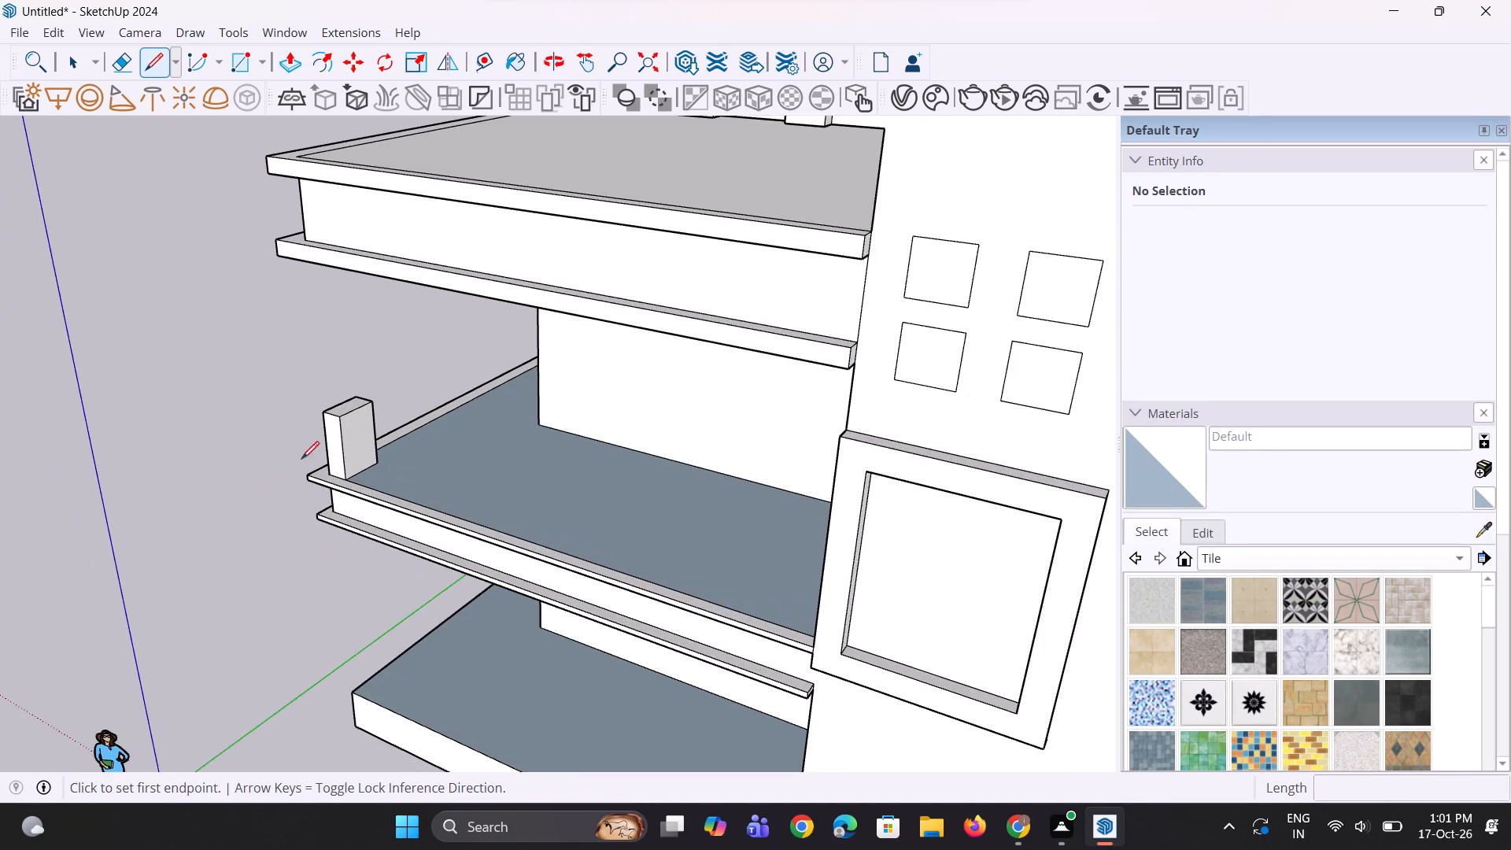
scroll(304, 456, up, 6)
click(385, 404)
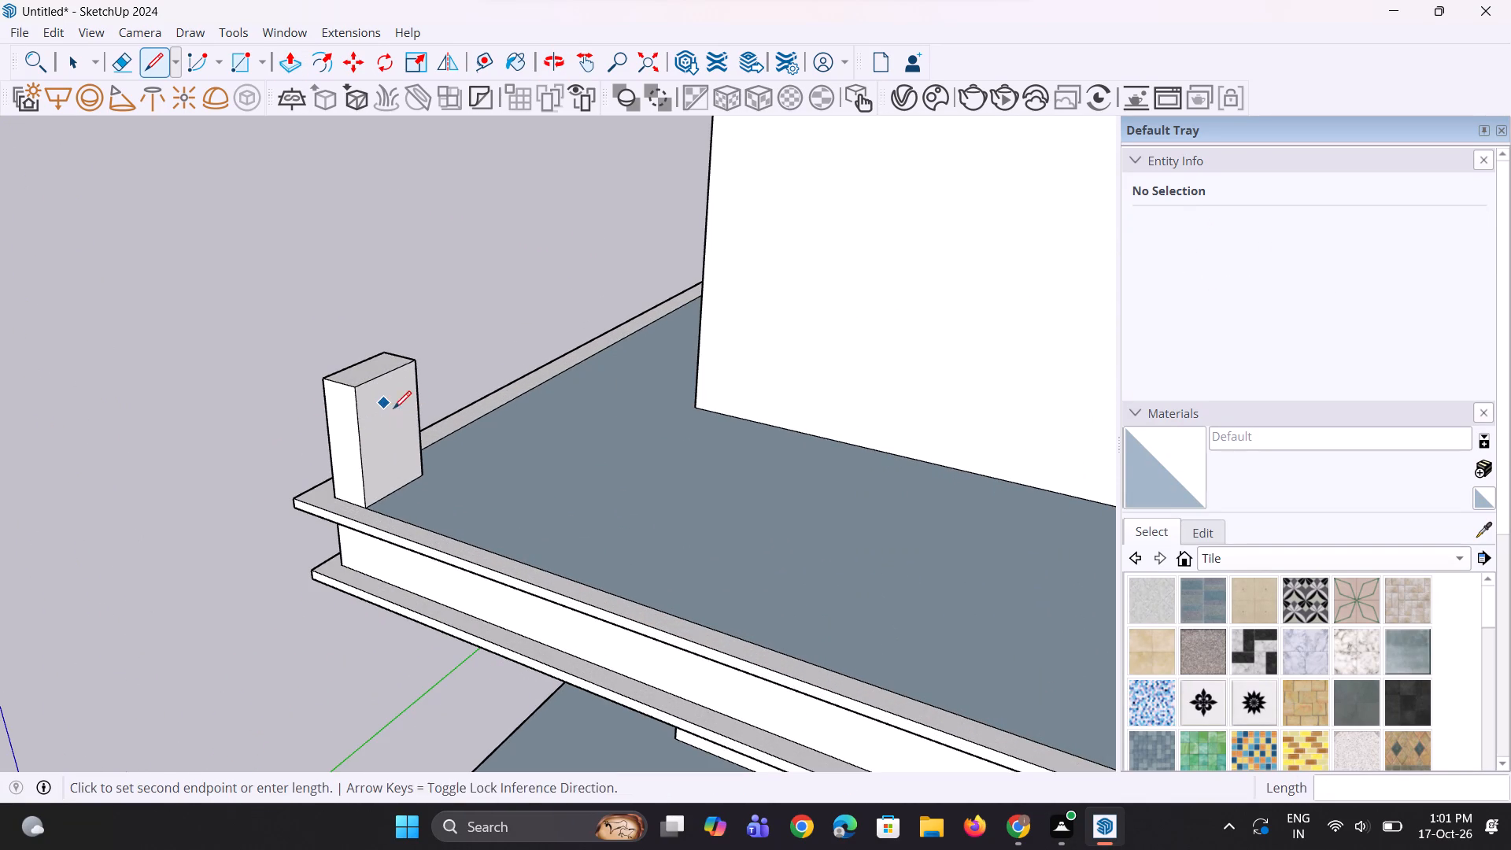
scroll(445, 423, down, 4)
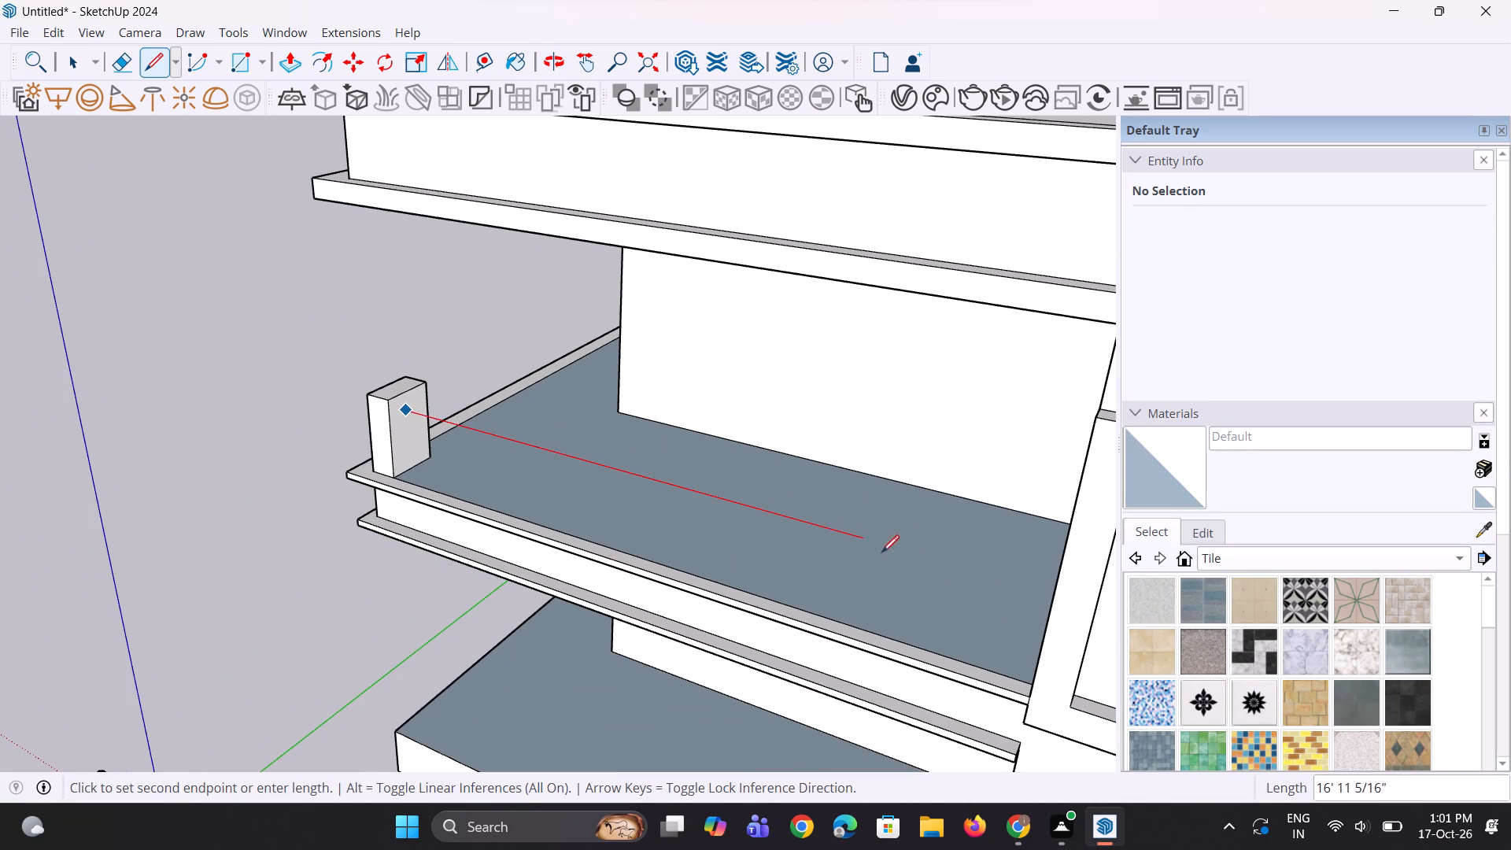
middle_drag(1015, 583, 1110, 581)
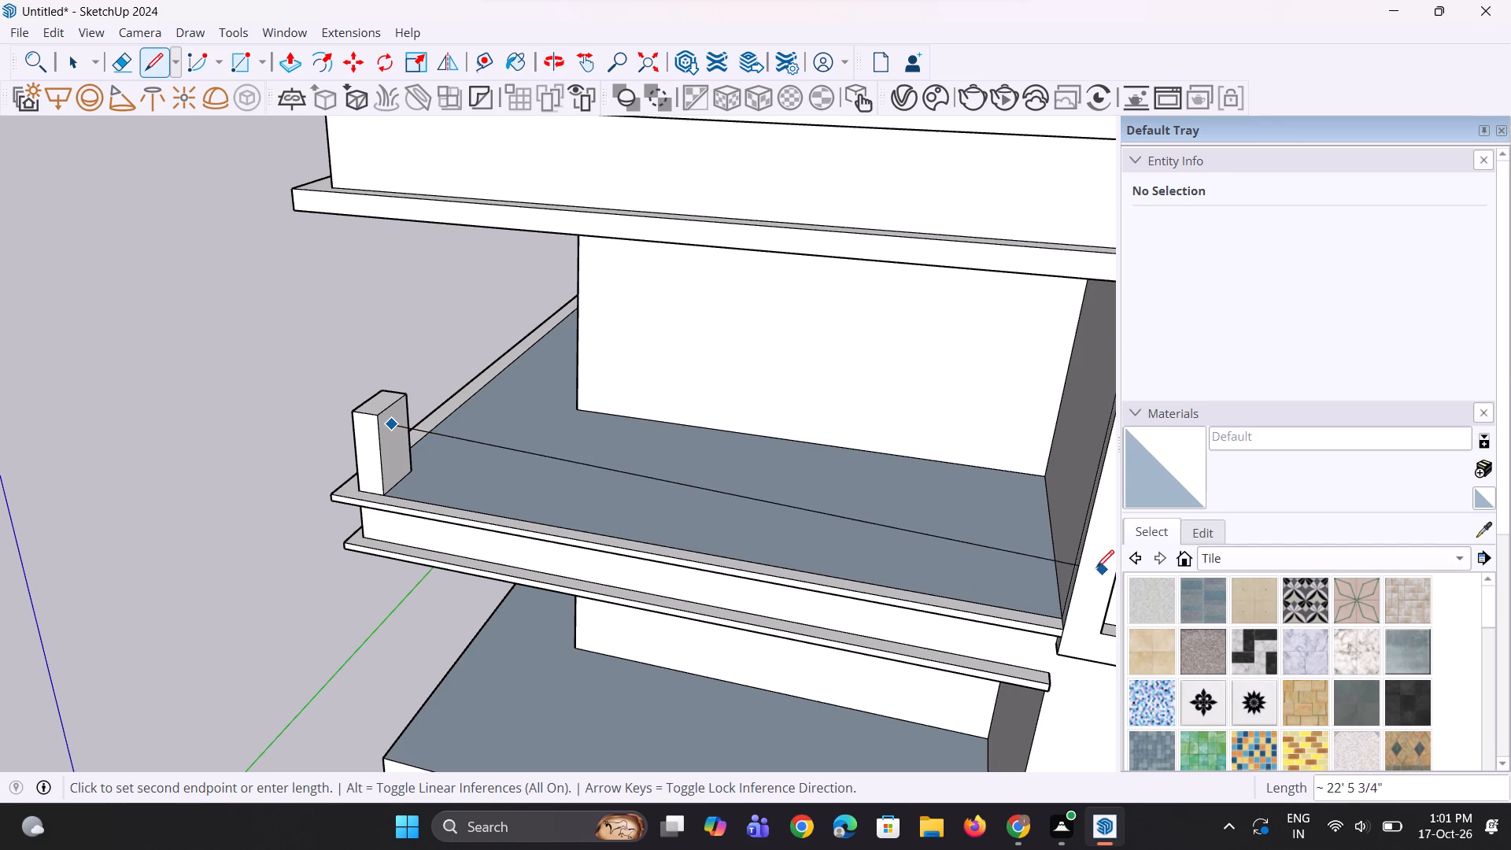
click(1072, 537)
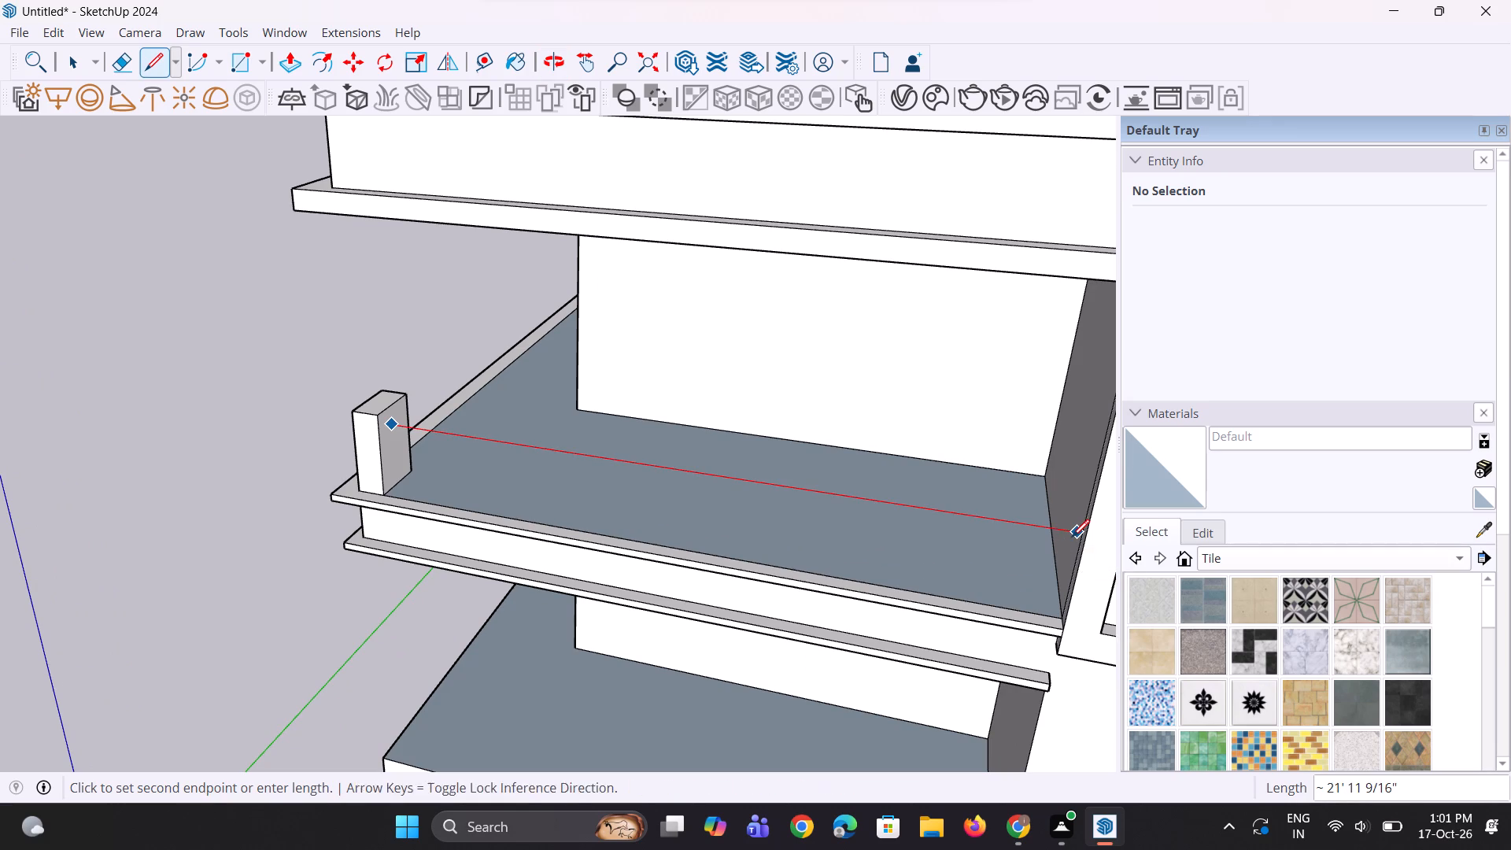
middle_drag(1058, 591, 1033, 575)
key(space)
key(space)
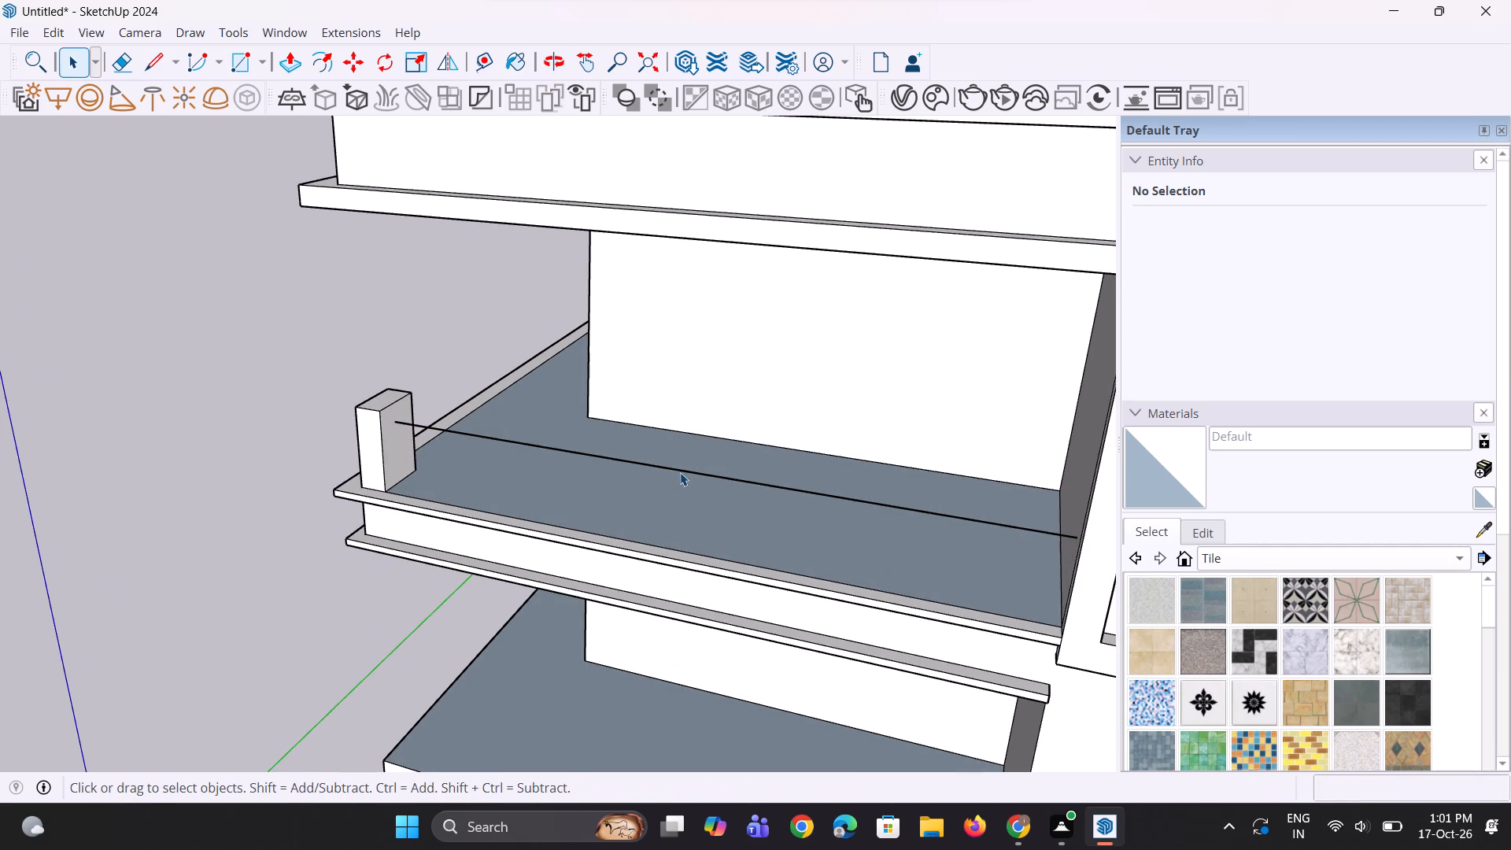
Copy the railing line straight down about 11 3/4" and repeat it for two evenly spaced copies below the original.
click(680, 472)
scroll(483, 486, up, 2)
key(m)
scroll(413, 416, up, 1)
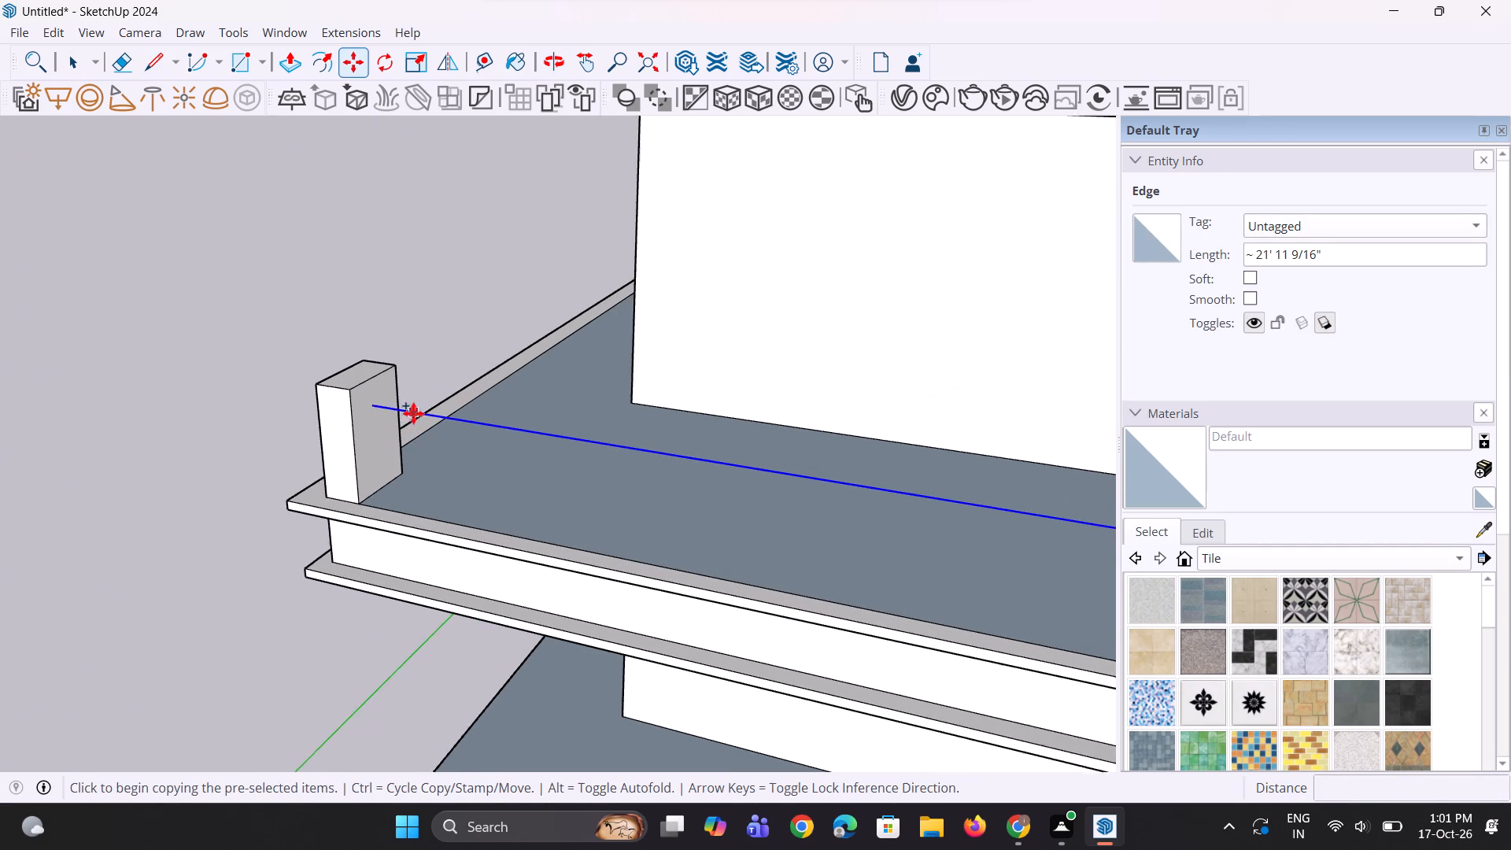
scroll(413, 413, up, 2)
click(368, 408)
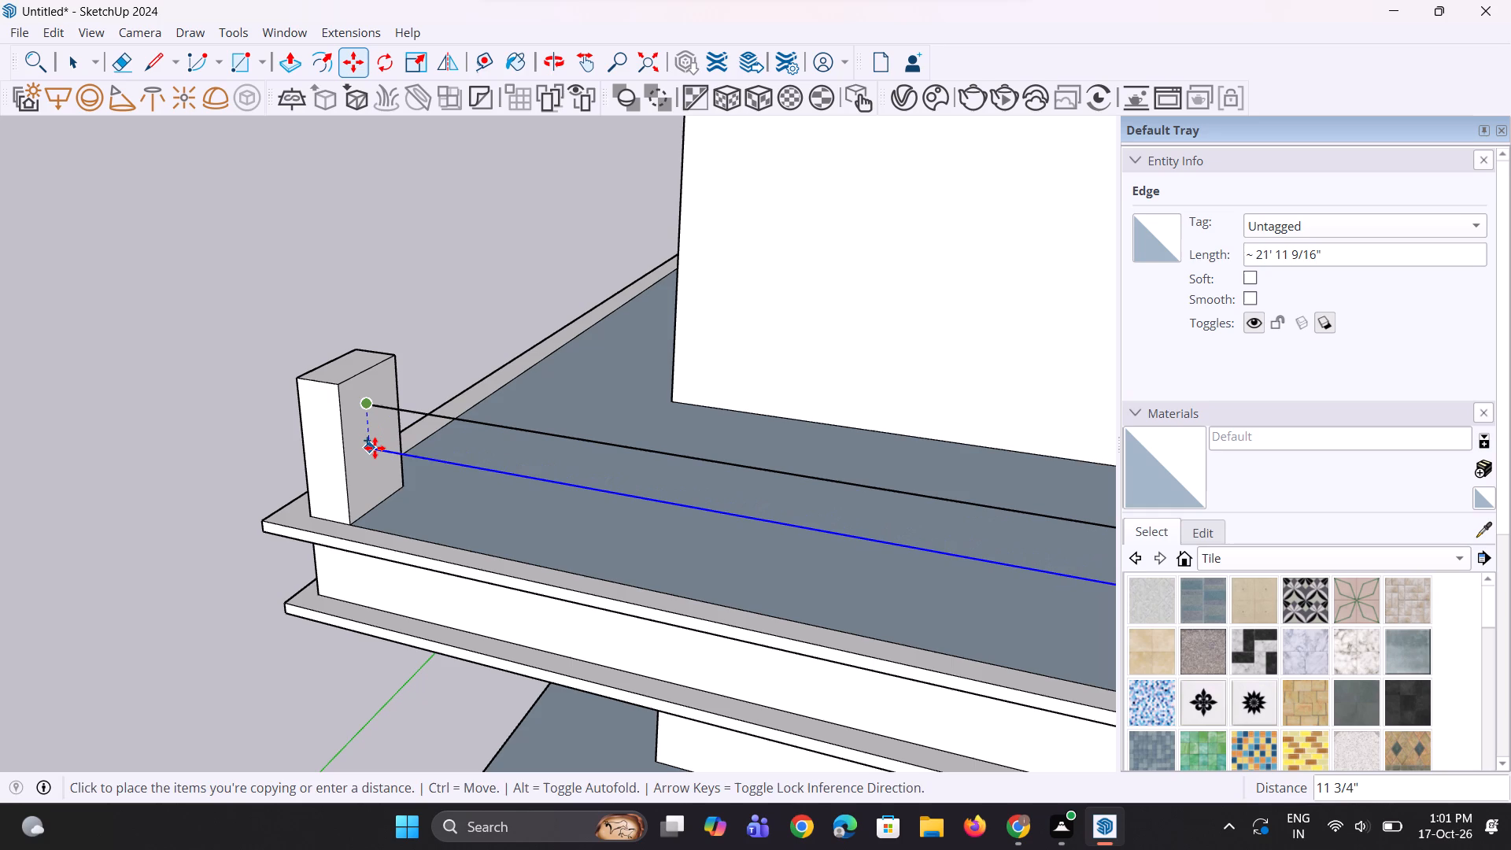
click(375, 448)
text(*2)
key(Return)
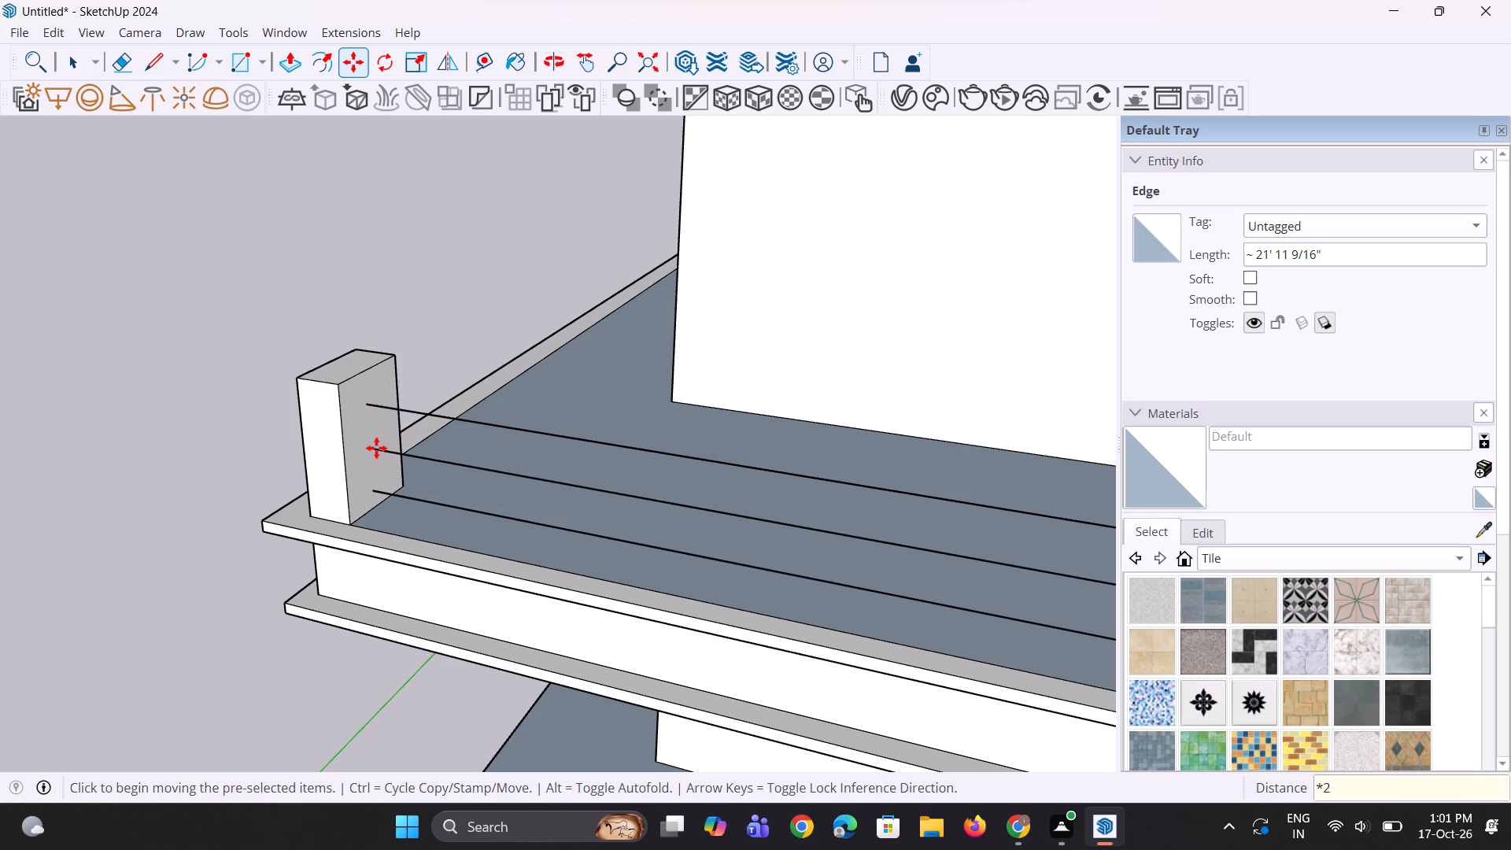
scroll(374, 448, down, 6)
middle_drag(418, 518, 464, 438)
key(space)
key(space)
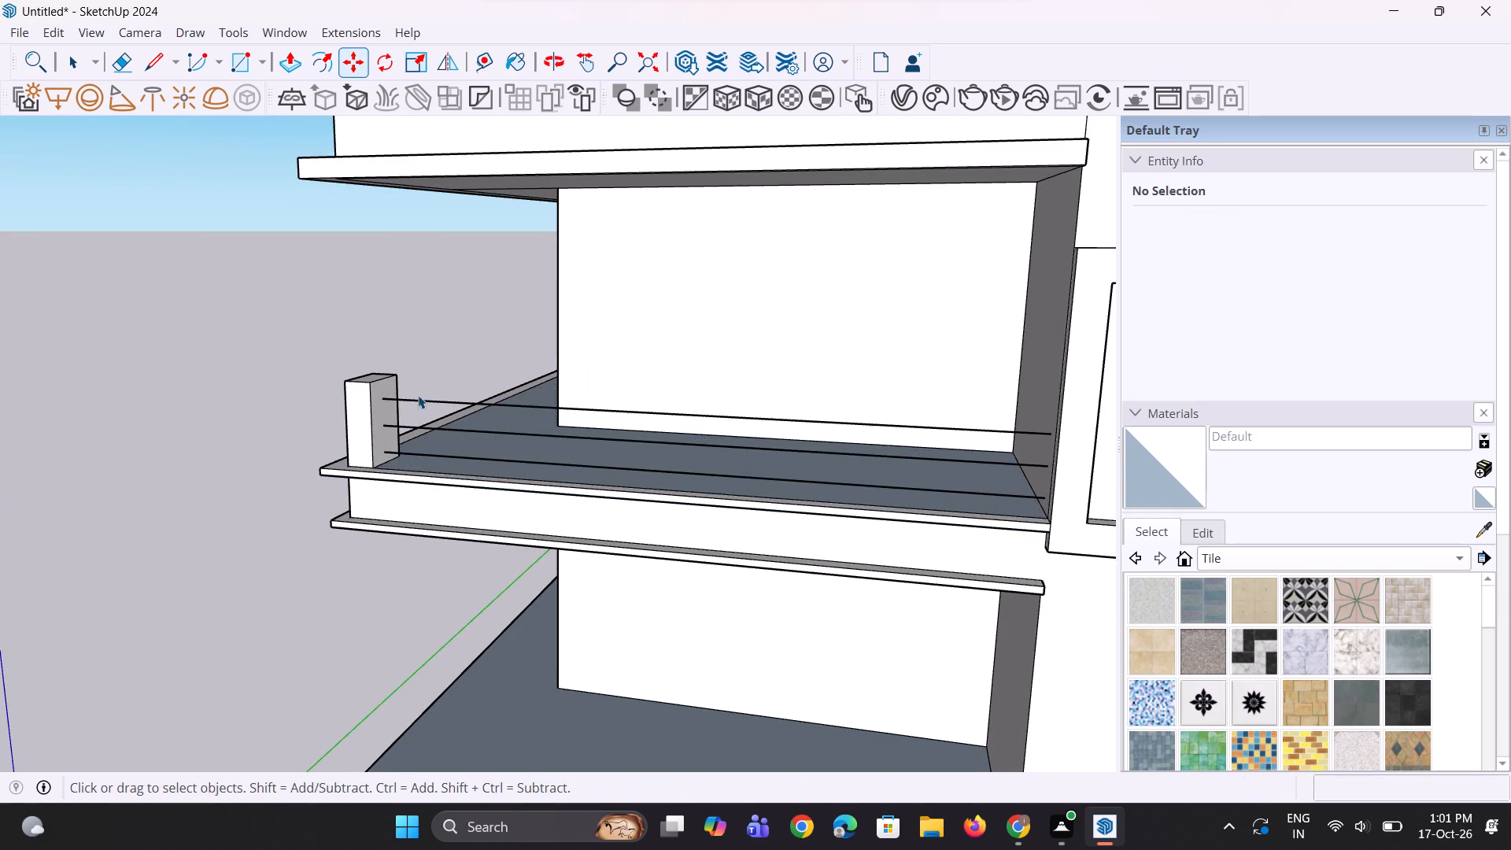
Move the two lower railing lines up 3" together.
scroll(415, 376, up, 7)
middle_drag(408, 383, 336, 404)
scroll(469, 322, down, 7)
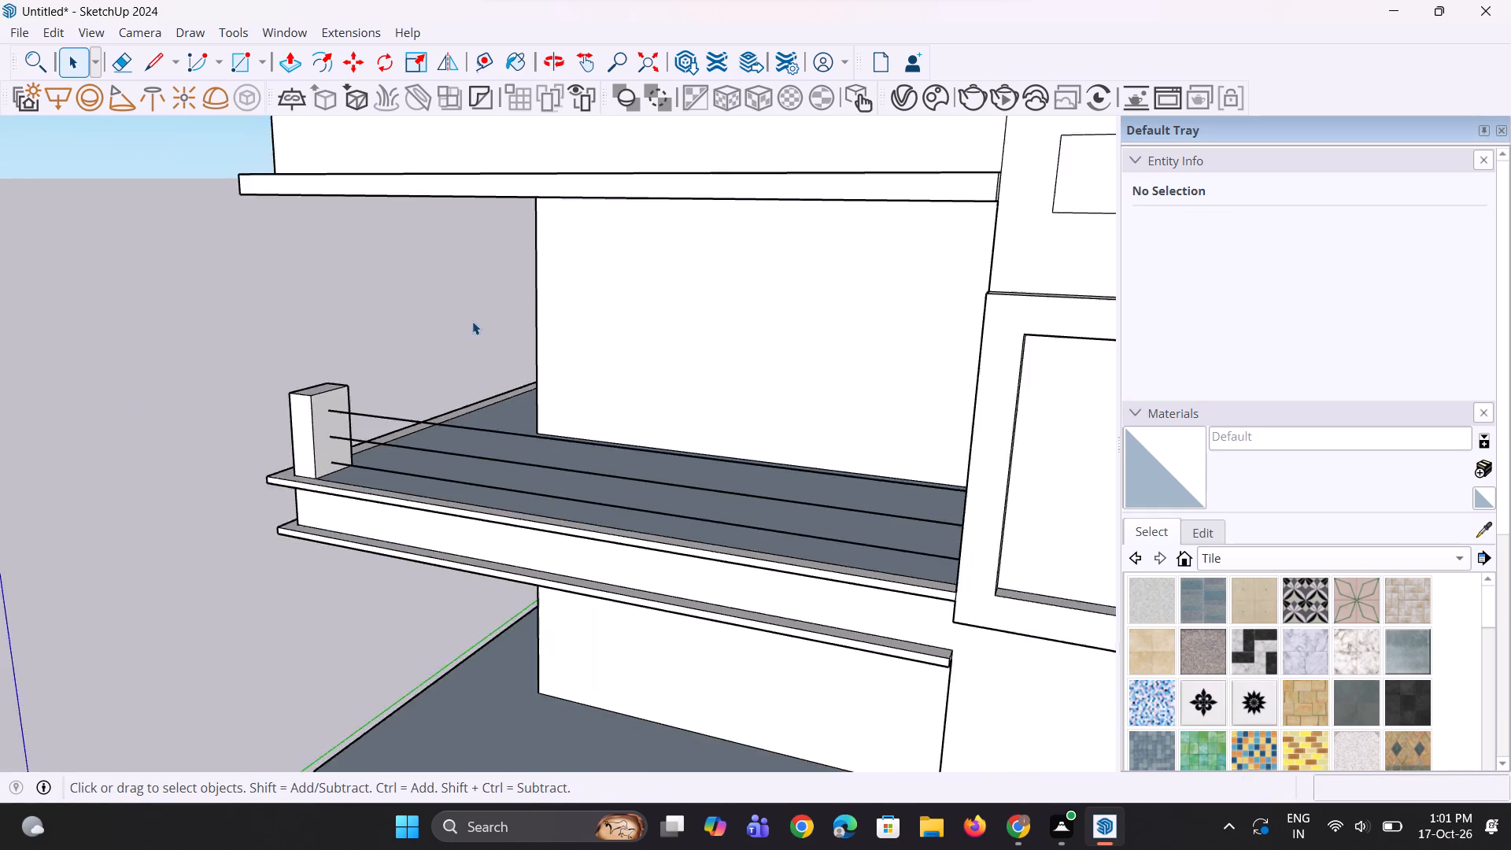
scroll(472, 321, down, 2)
middle_drag(407, 375, 332, 446)
scroll(350, 392, up, 12)
middle_drag(357, 423, 336, 381)
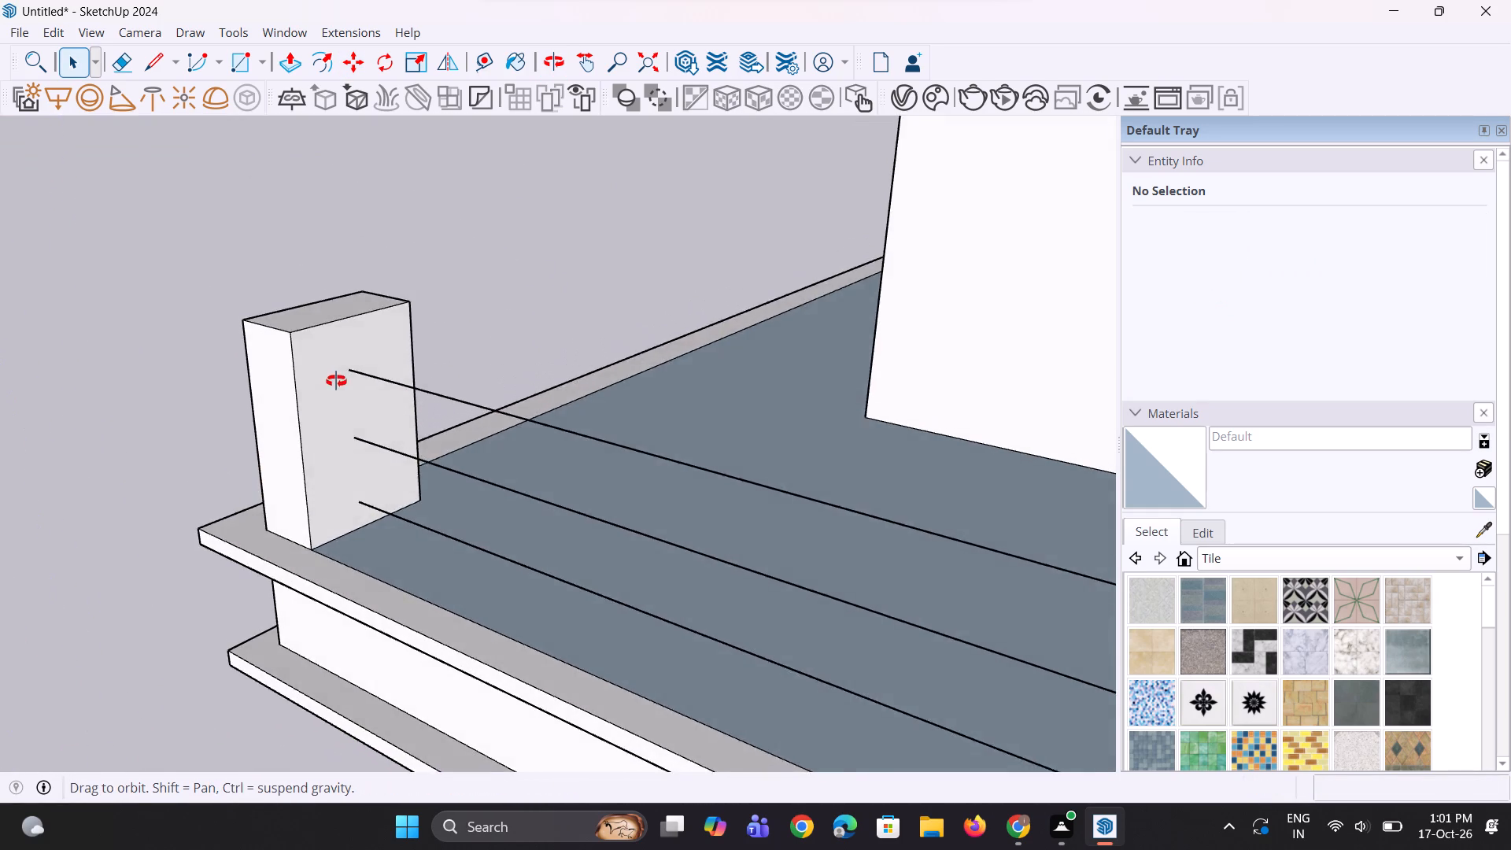
middle_drag(336, 381, 325, 334)
scroll(342, 379, up, 1)
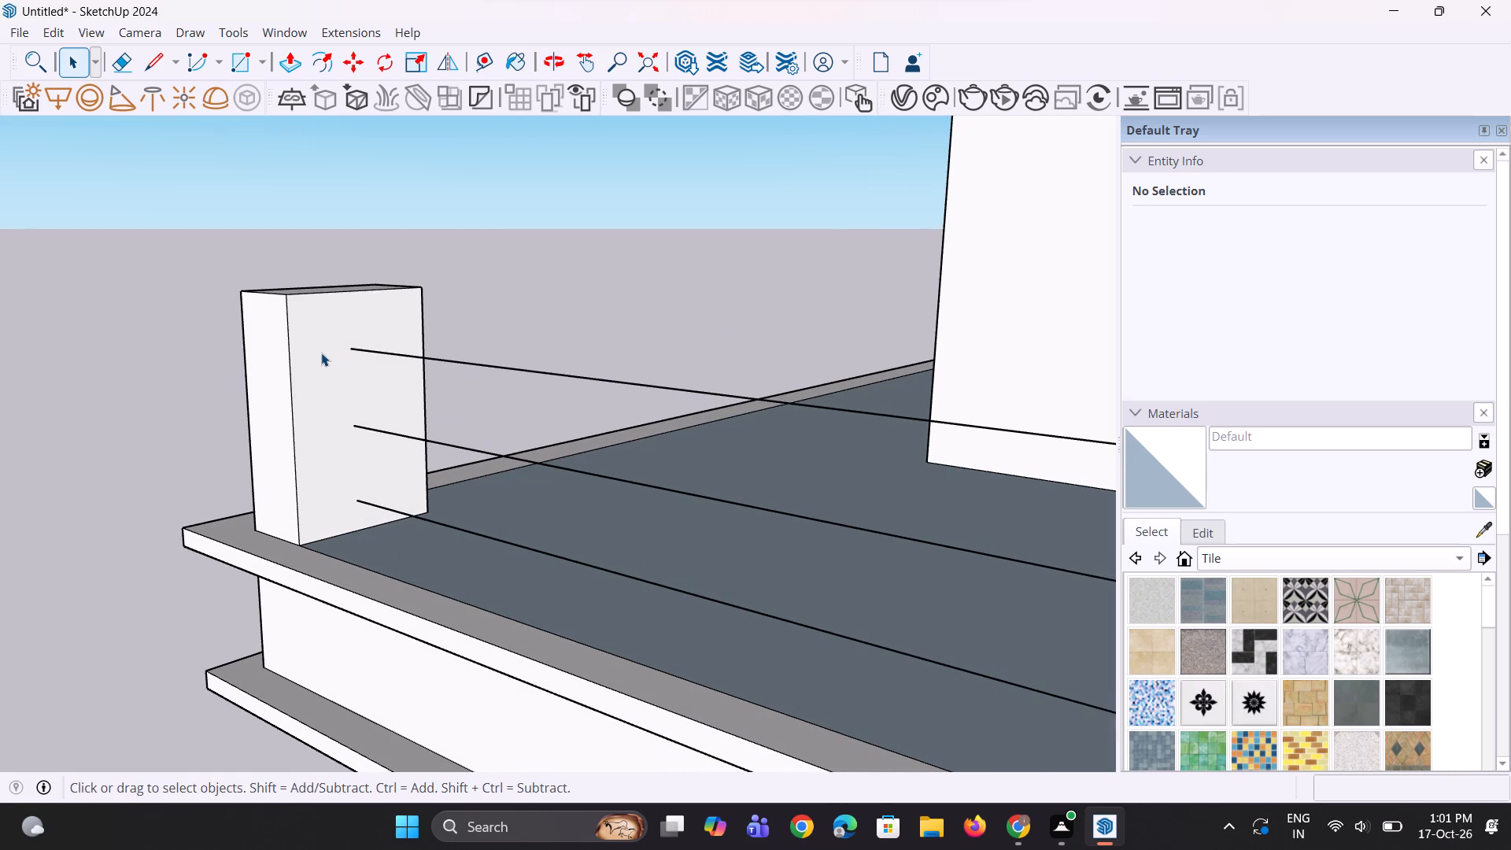
middle_drag(369, 463, 343, 375)
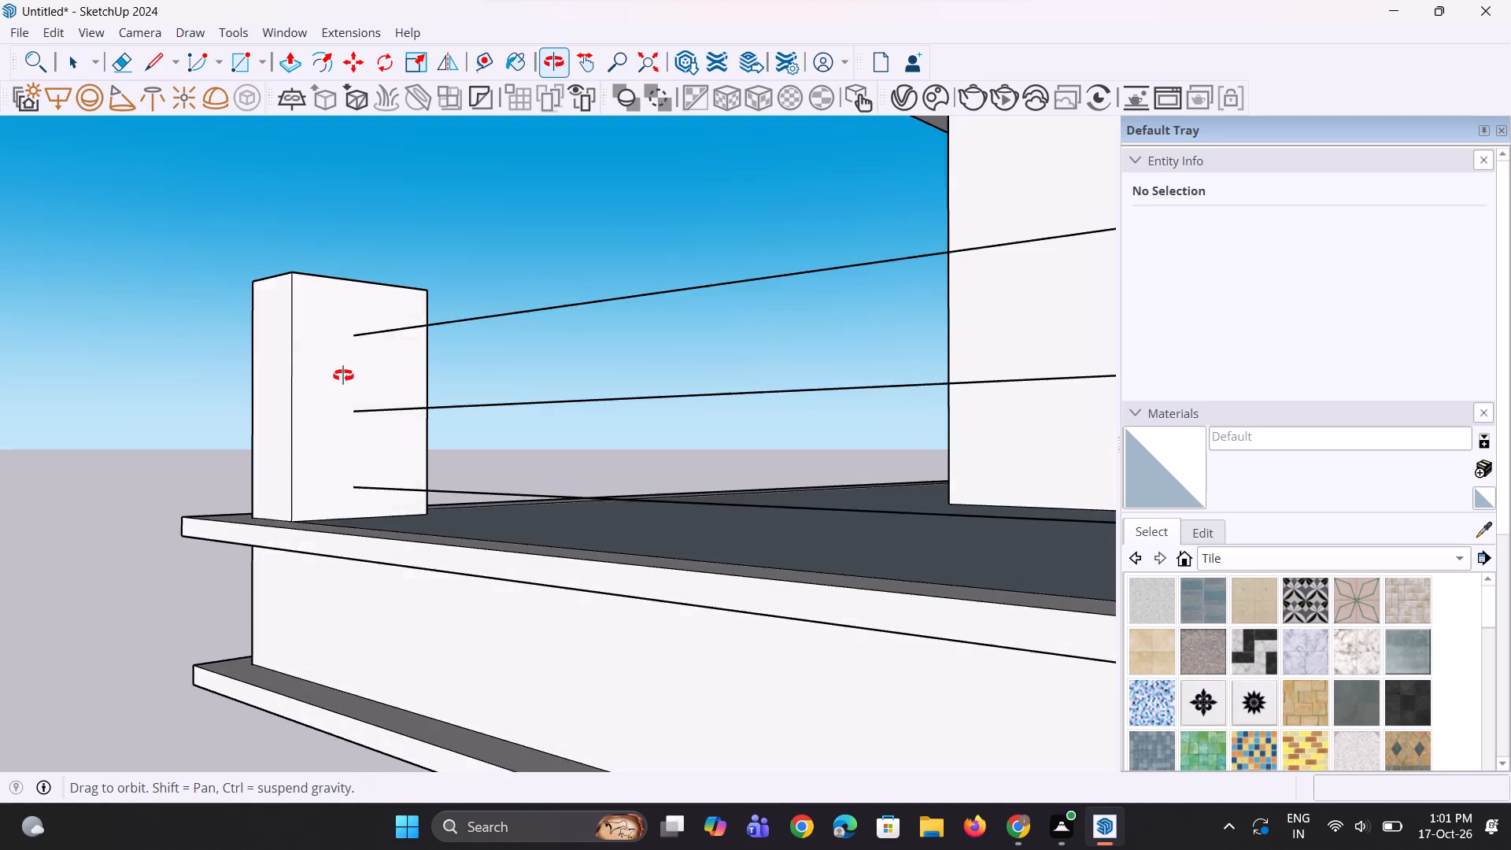
middle_drag(343, 375, 331, 424)
scroll(361, 380, up, 3)
click(382, 436)
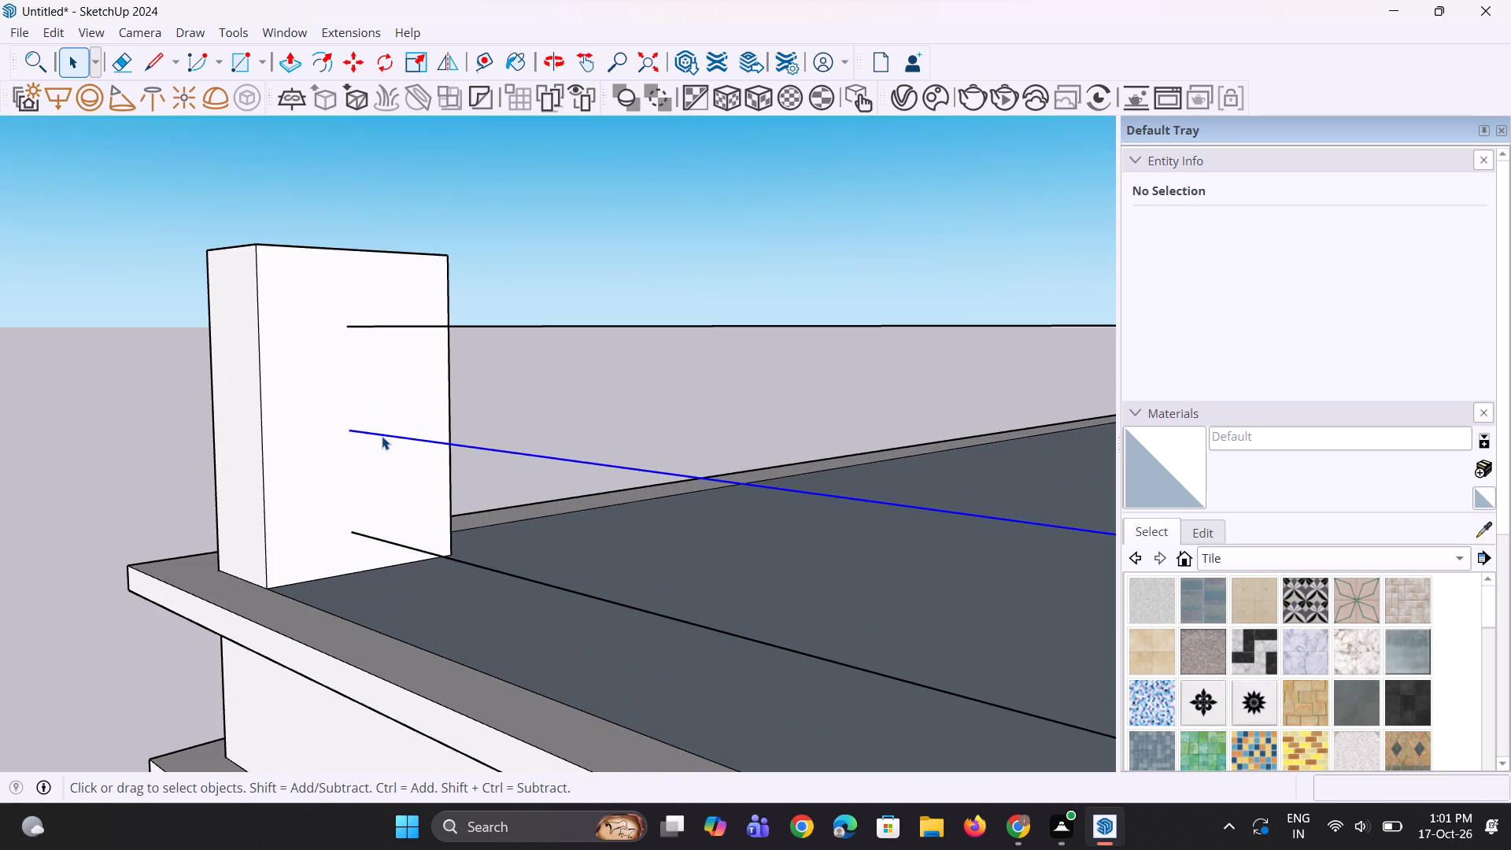
ctrl+click(364, 535)
scroll(344, 519, up, 1)
key(m)
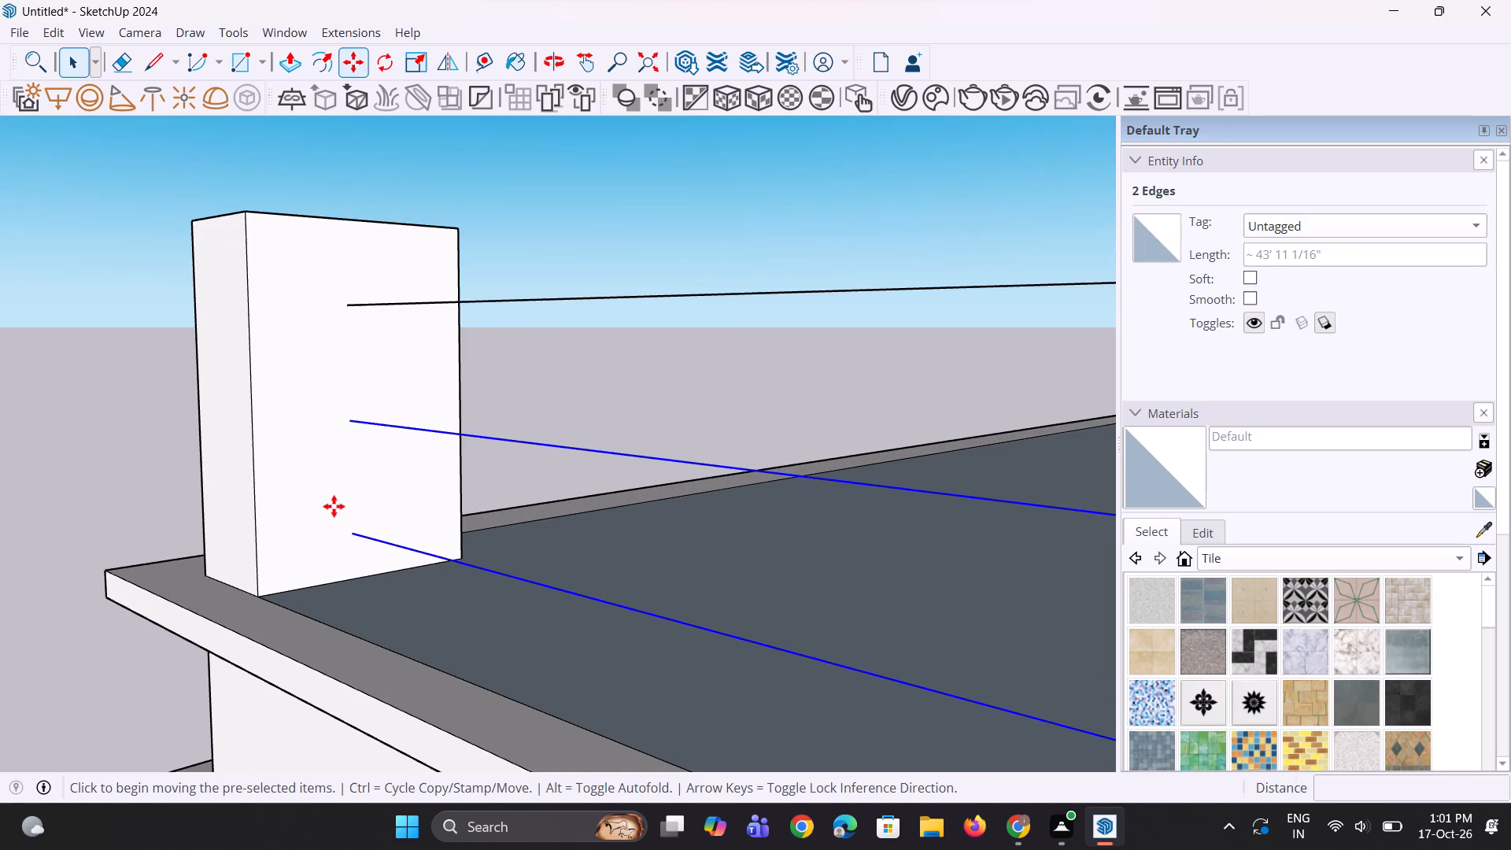
scroll(333, 506, up, 3)
drag(360, 533, 357, 526)
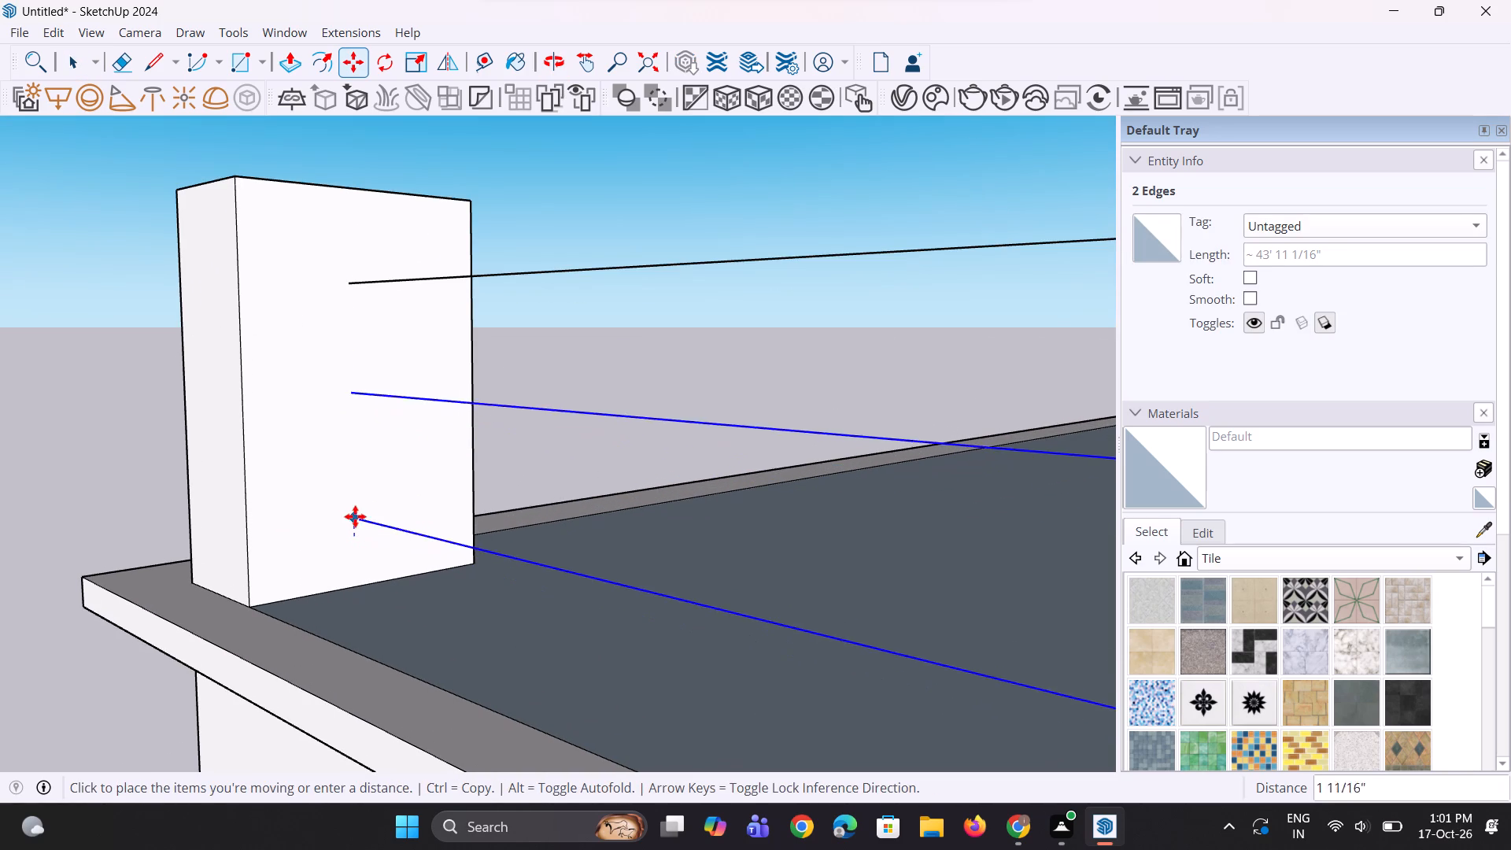
click(354, 506)
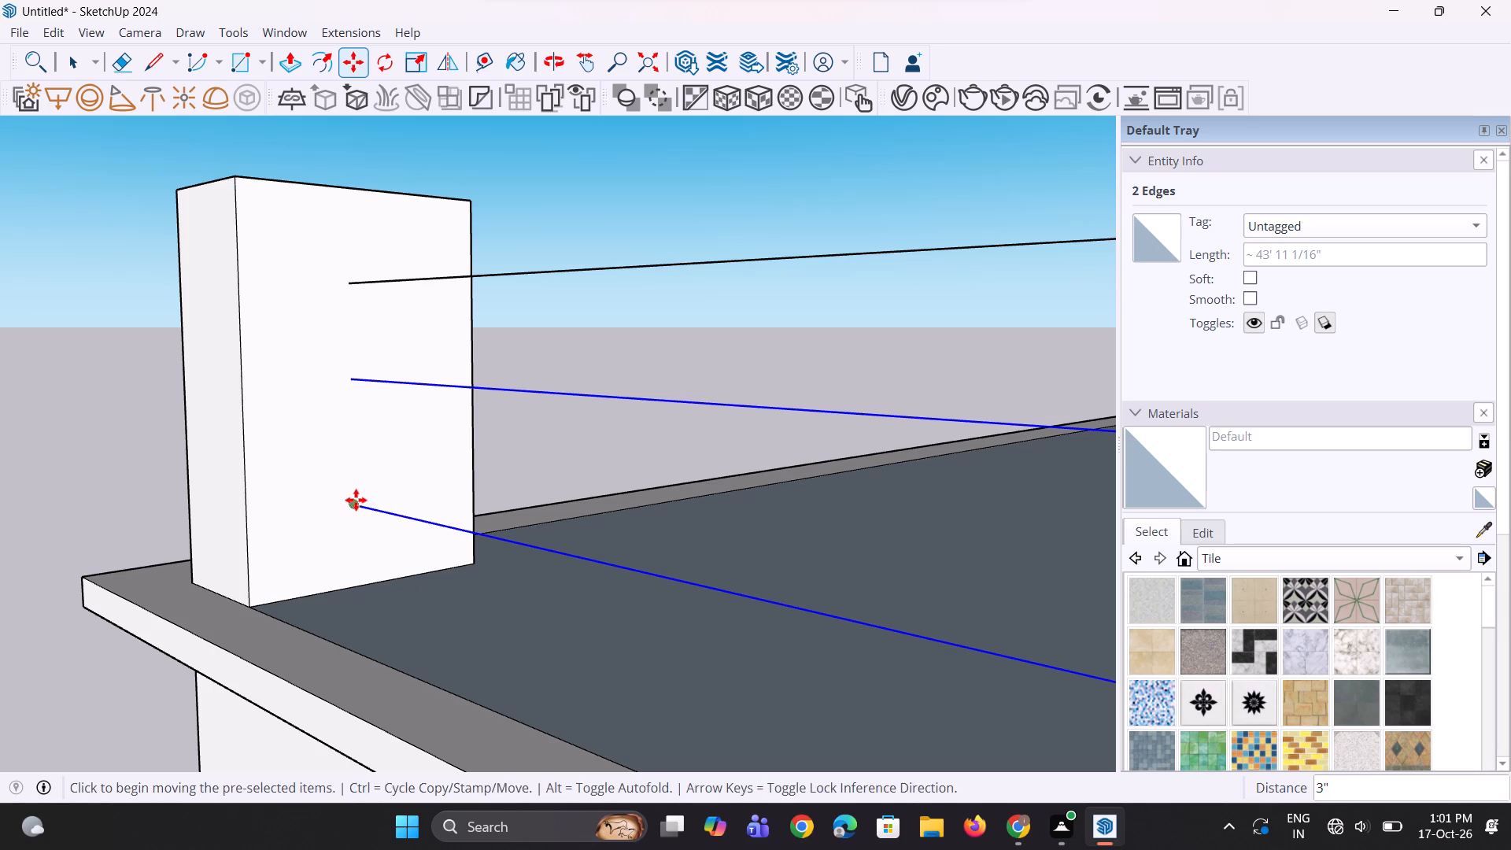
key(space)
Draw a square of about 4 15/16" on the post's inner face around the end of the top railing line.
key(r)
middle_drag(396, 406, 301, 442)
scroll(333, 307, up, 3)
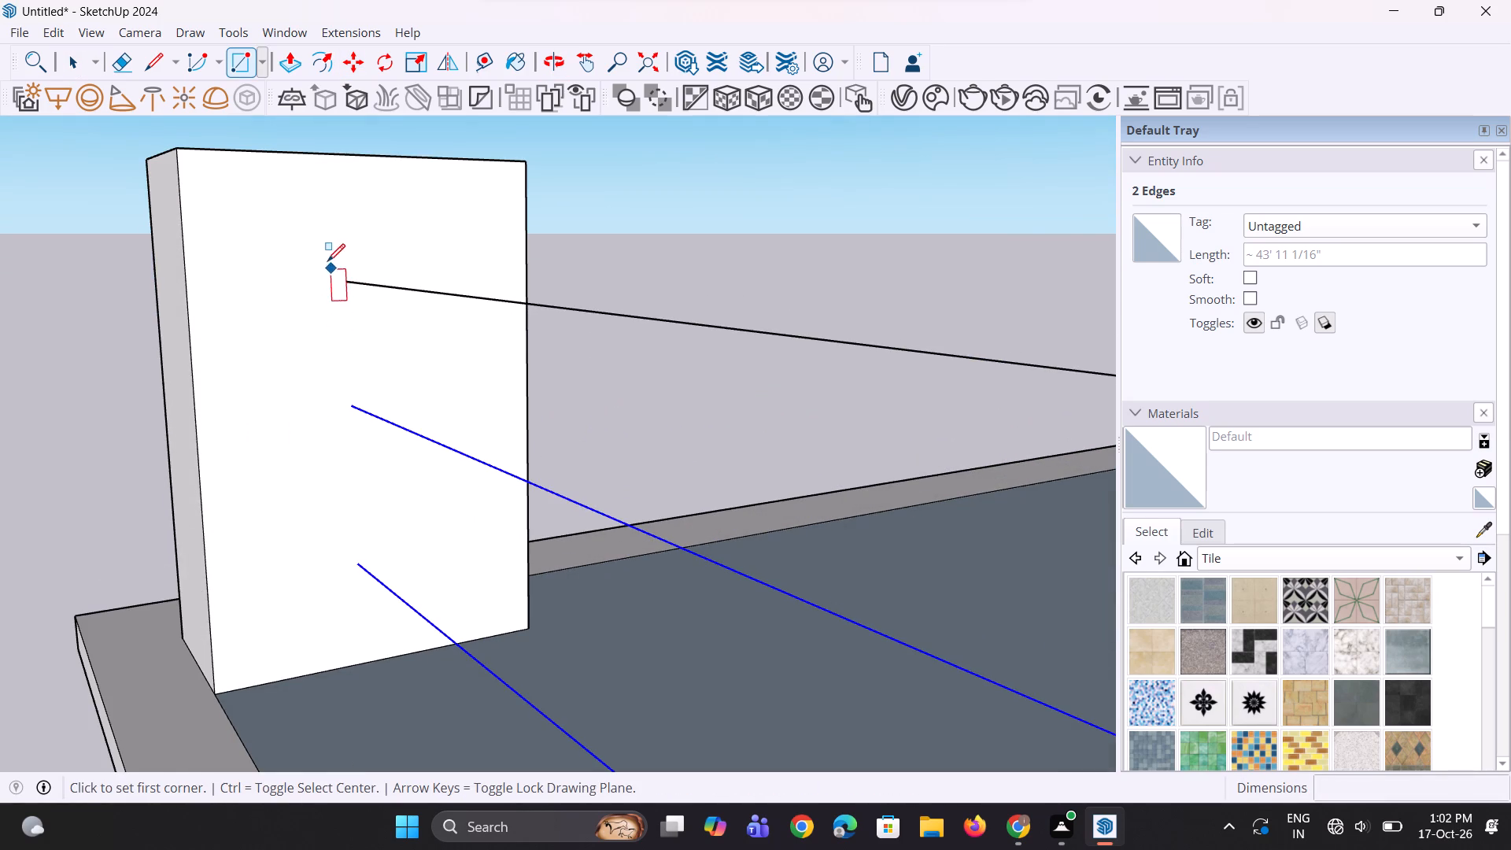
click(323, 253)
click(393, 321)
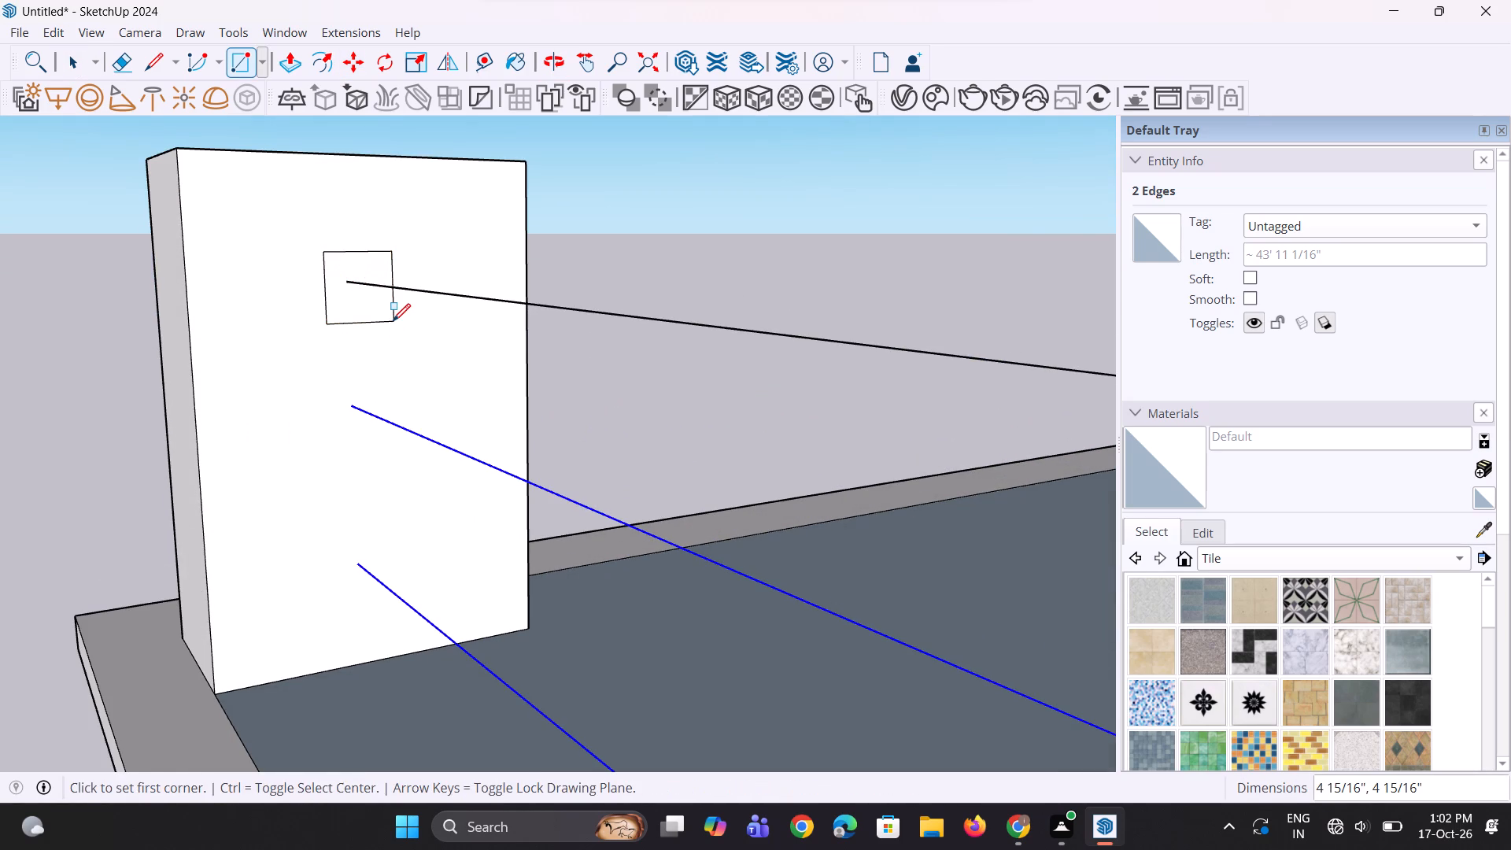
key(space)
key(space)
Move the square's bottom edge up to reduce the profile to about 4 1/4" high.
click(358, 323)
scroll(405, 309, up, 2)
key(comma)
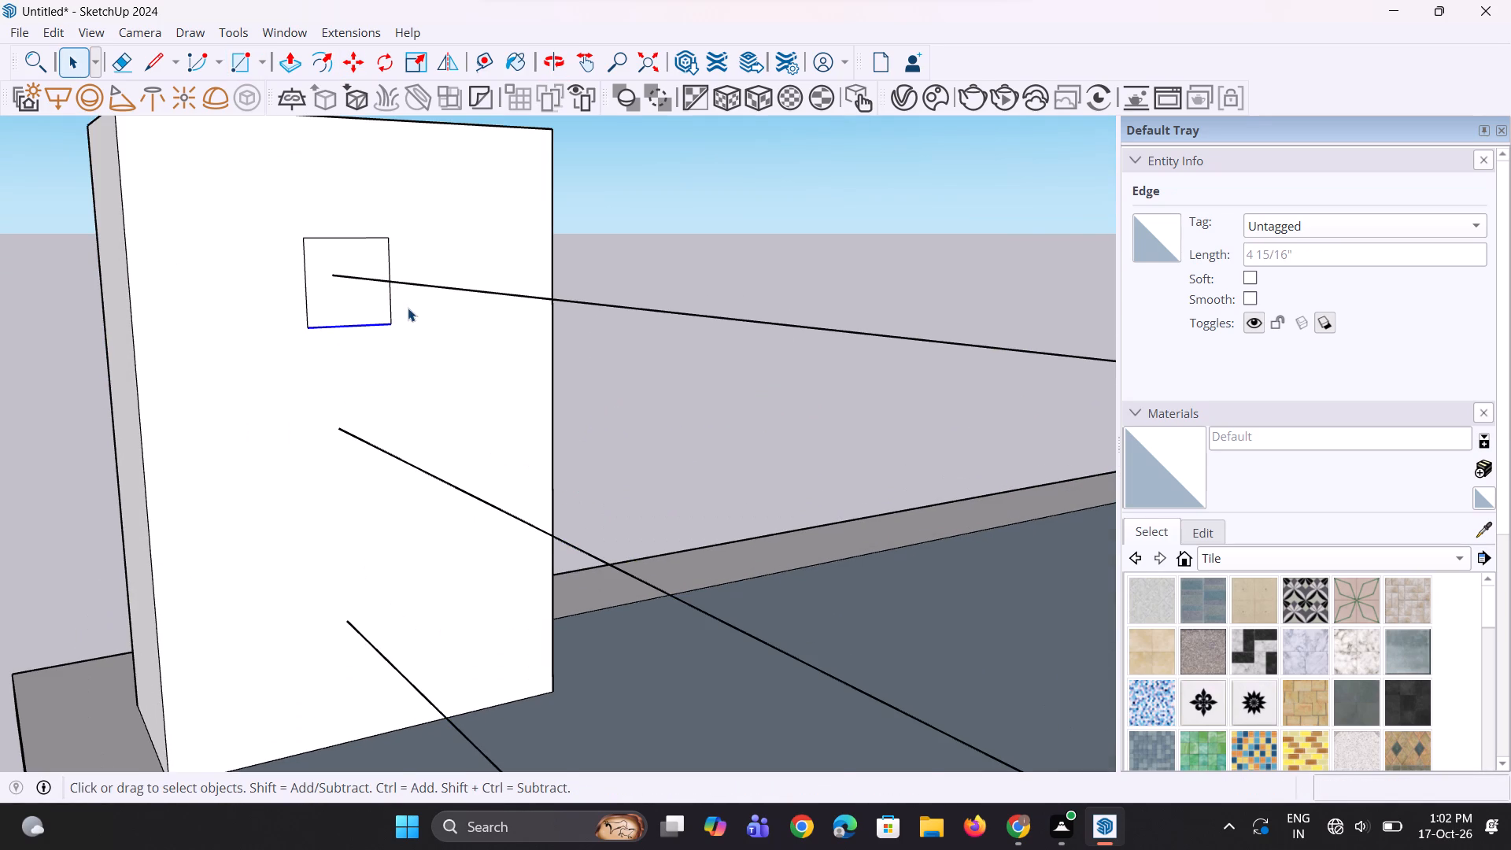
scroll(408, 308, up, 2)
key(m)
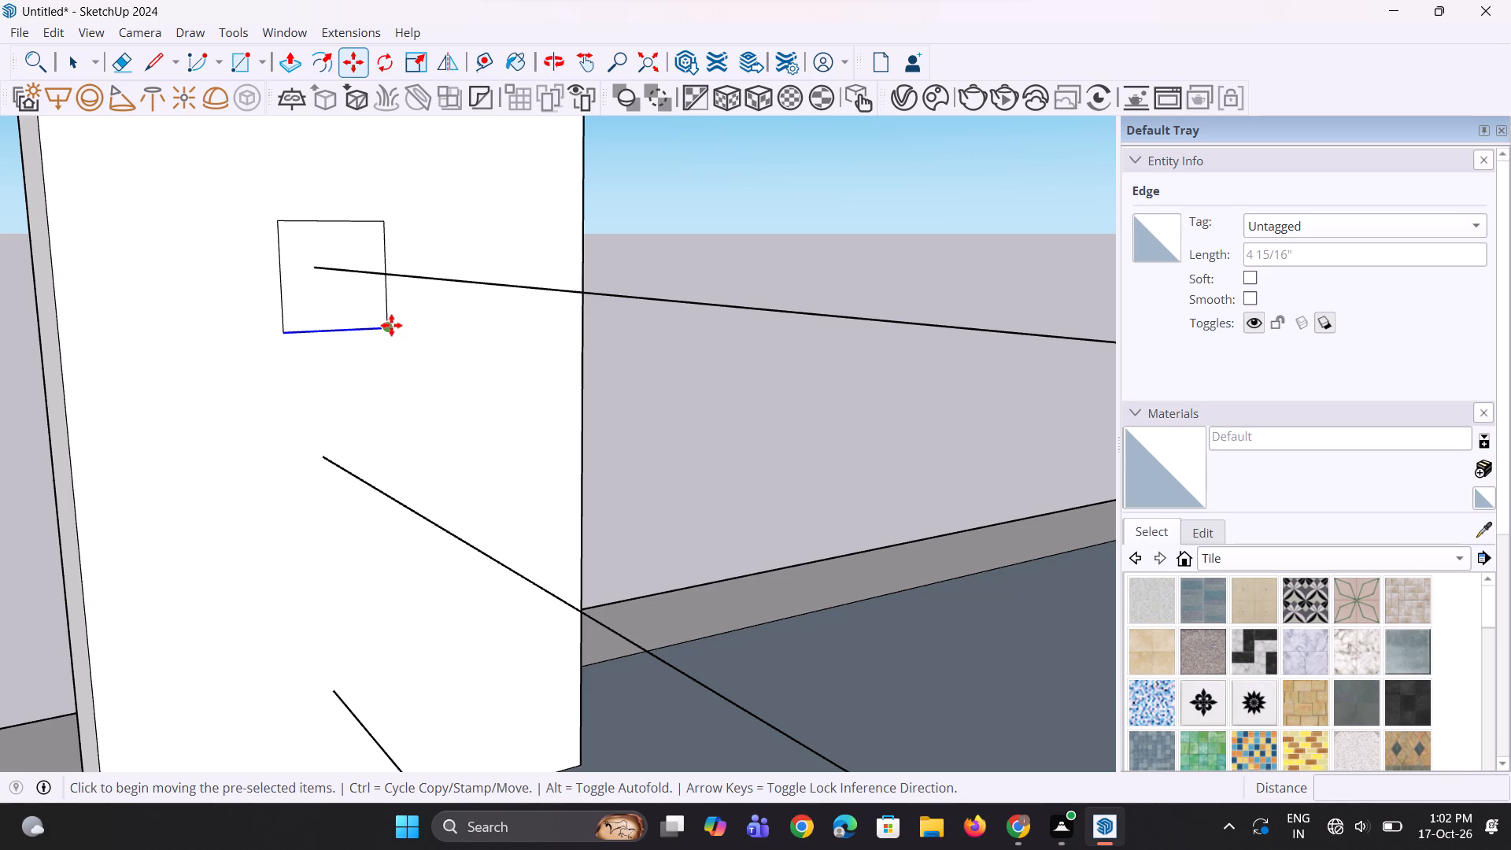
click(391, 325)
click(384, 313)
key(space)
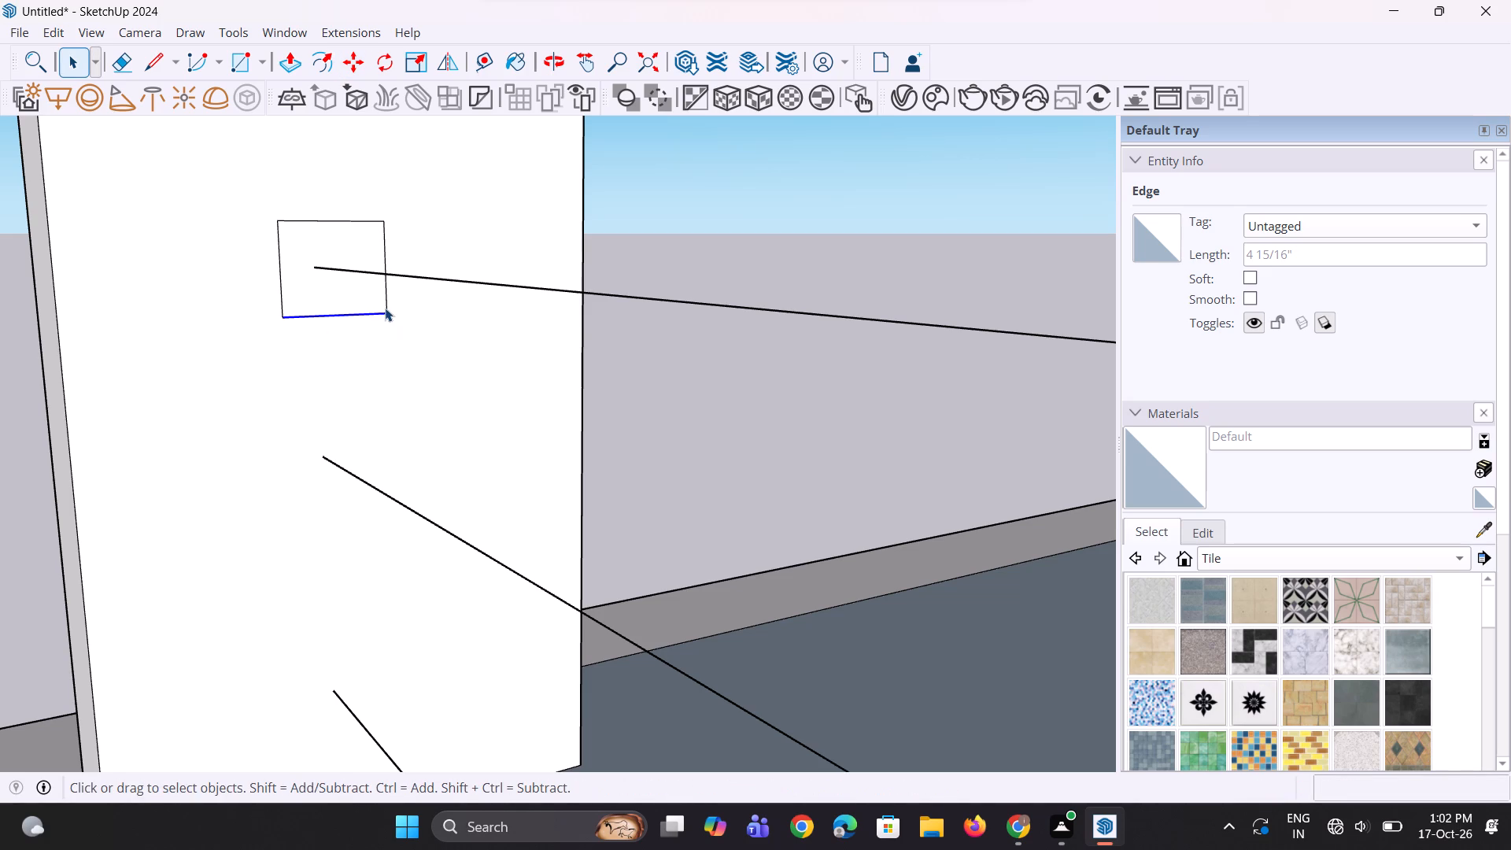
Move the profile's vertical edge crossed by the railing line inward to narrow the rectangle.
click(385, 304)
key(m)
click(385, 310)
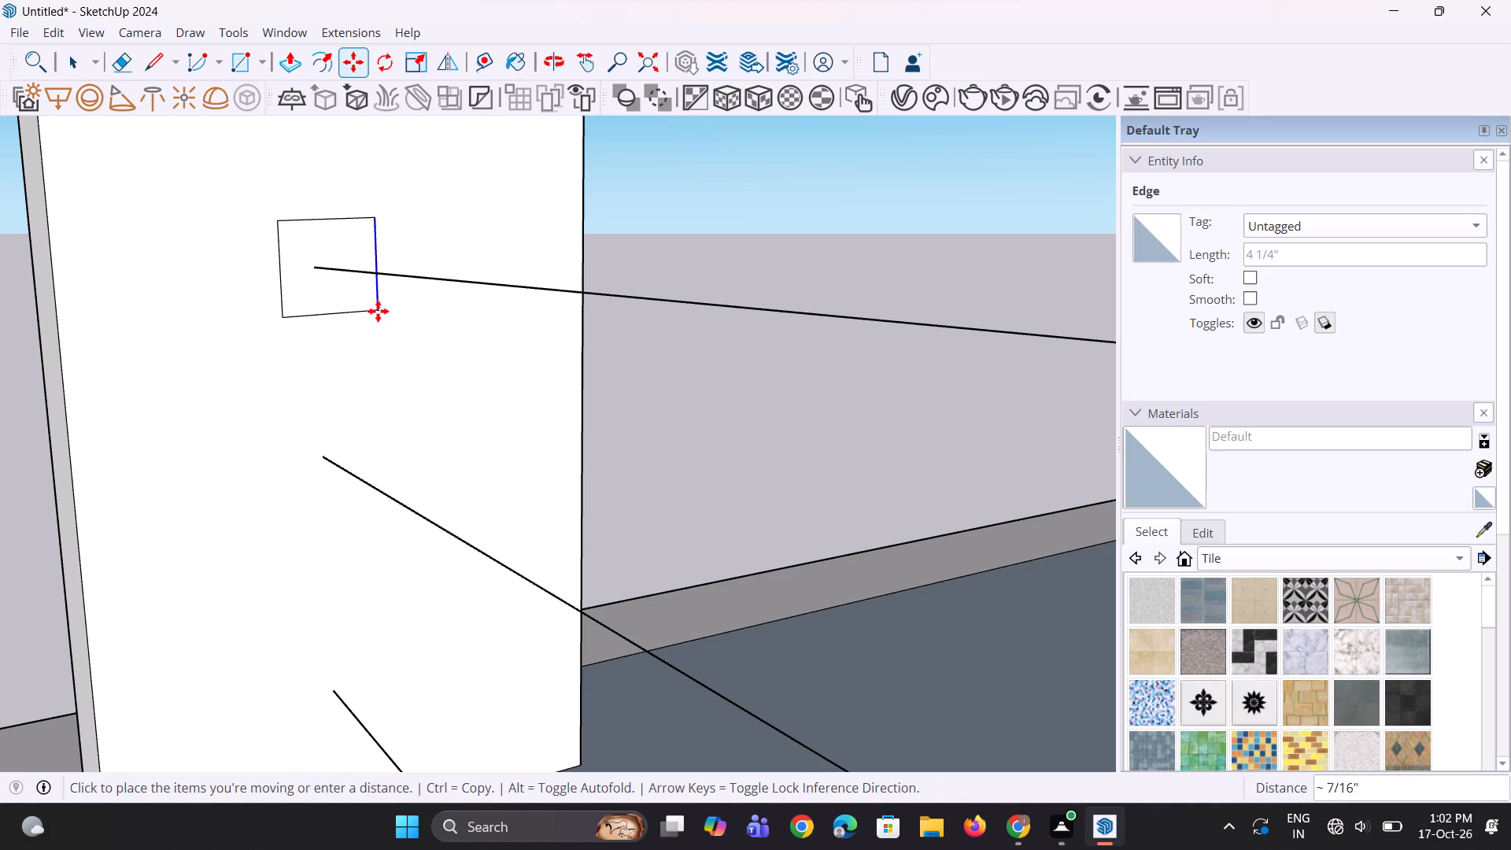
click(371, 312)
key(space)
key(space)
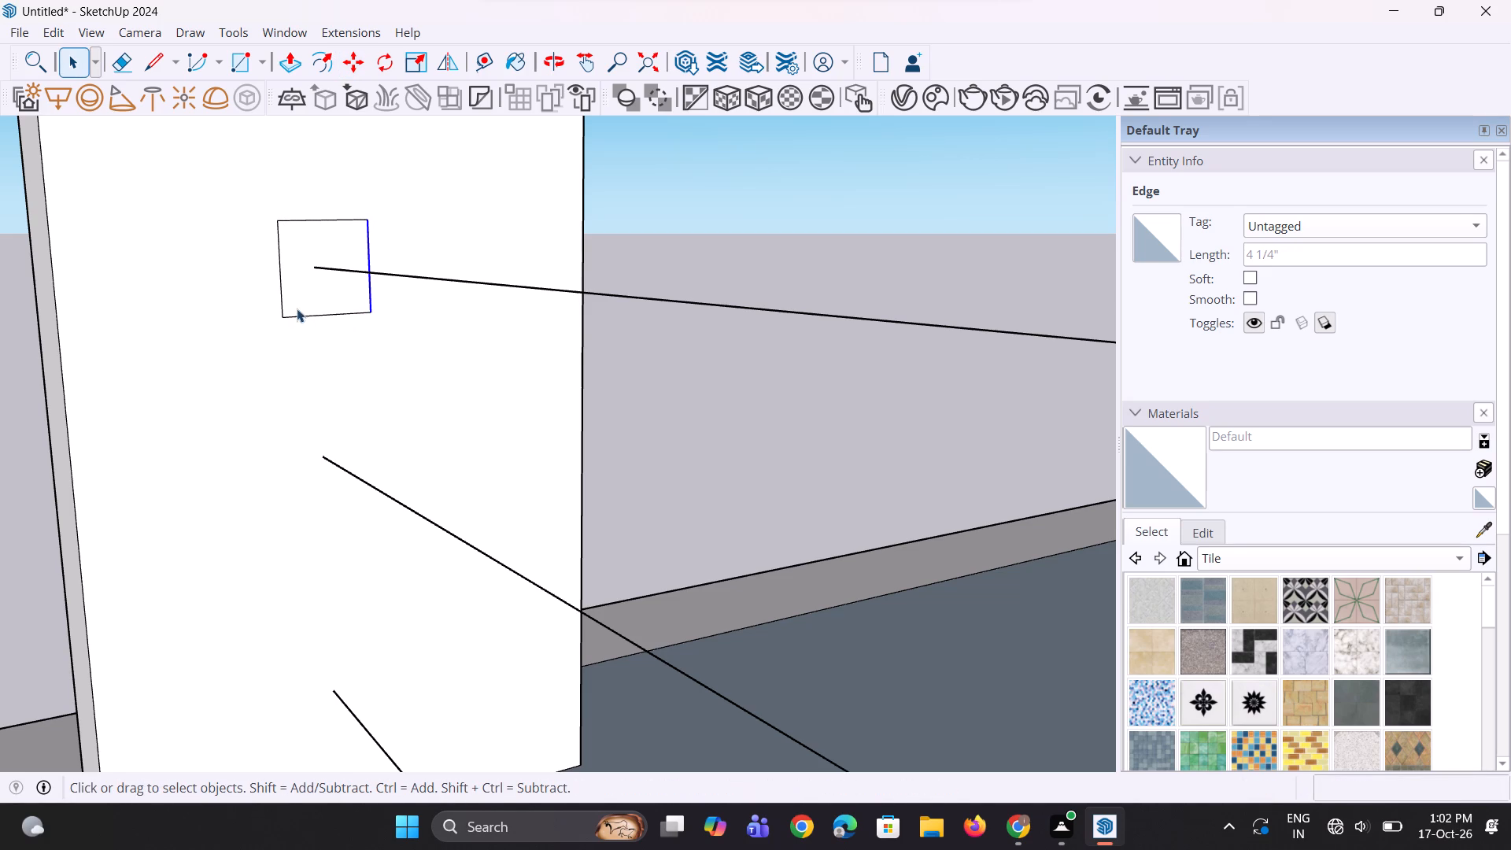
Move the profile's left vertical edge inward about 9/16" to narrow the rectangle to about 3 9/16" wide.
click(285, 300)
scroll(286, 312, up, 1)
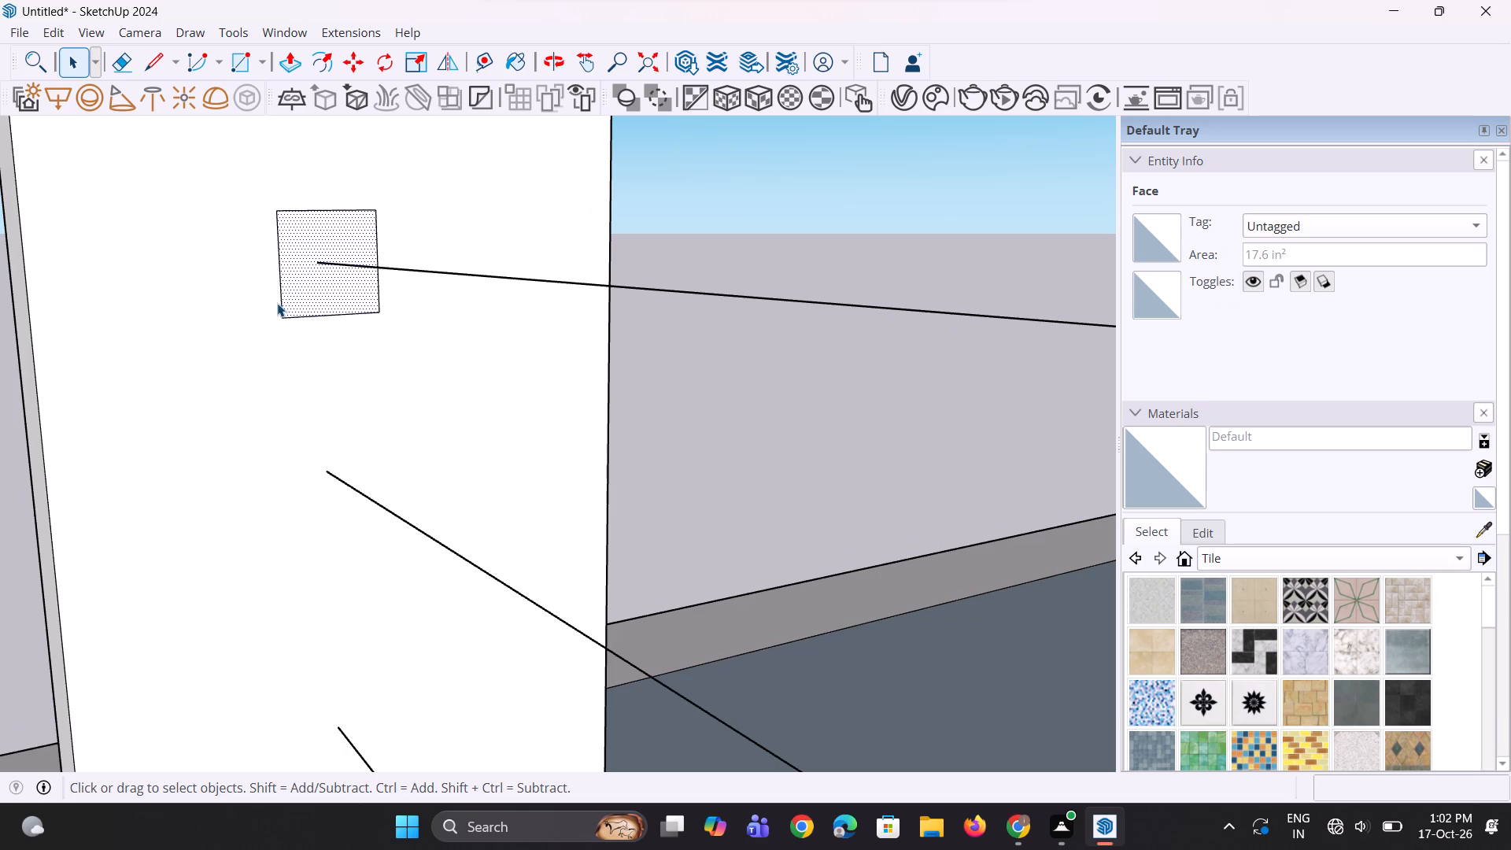
click(281, 302)
scroll(284, 304, up, 1)
key(m)
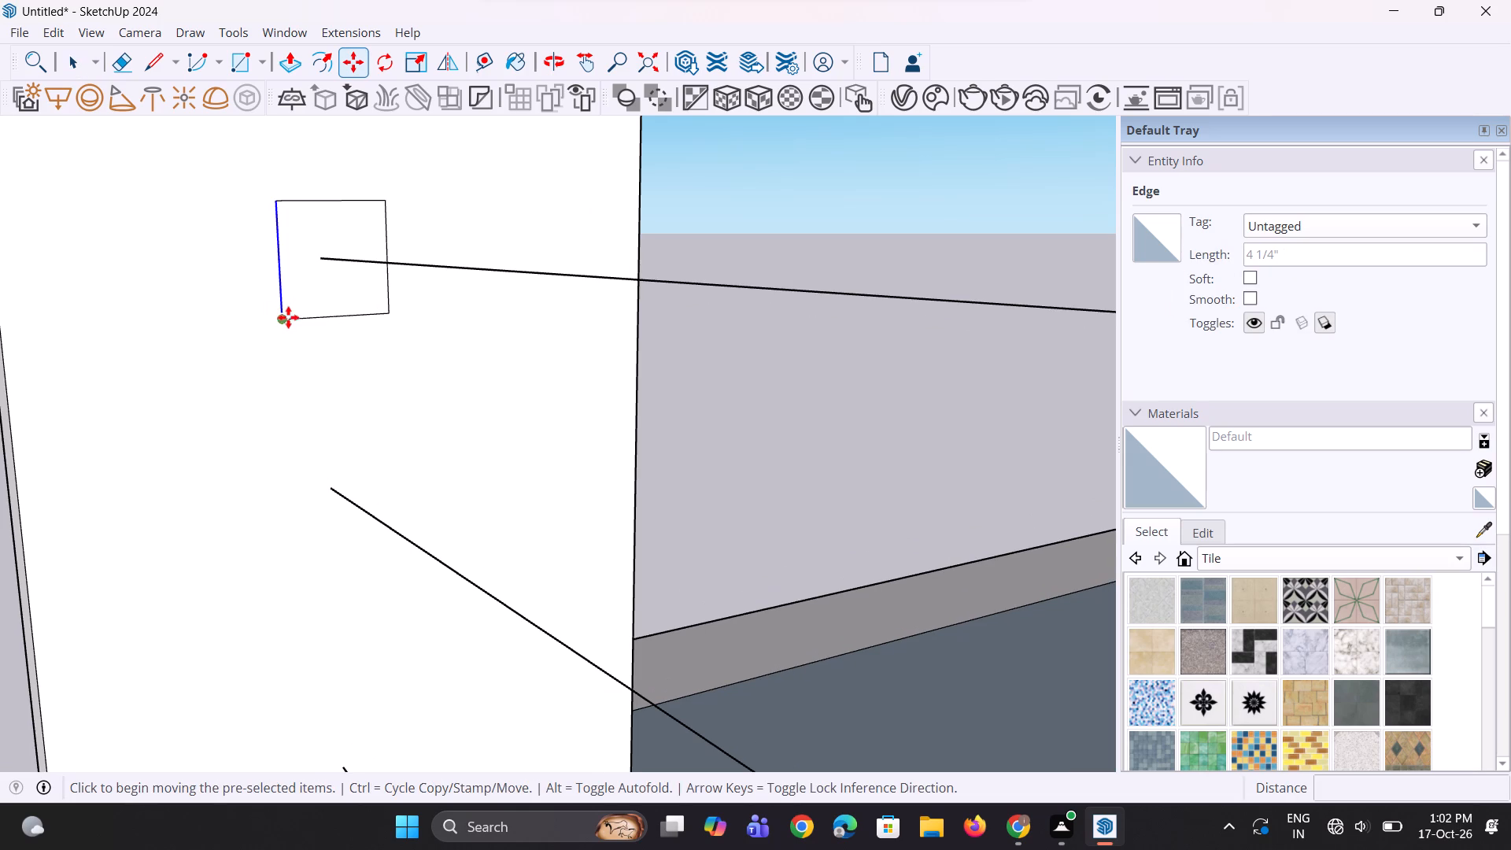
click(286, 318)
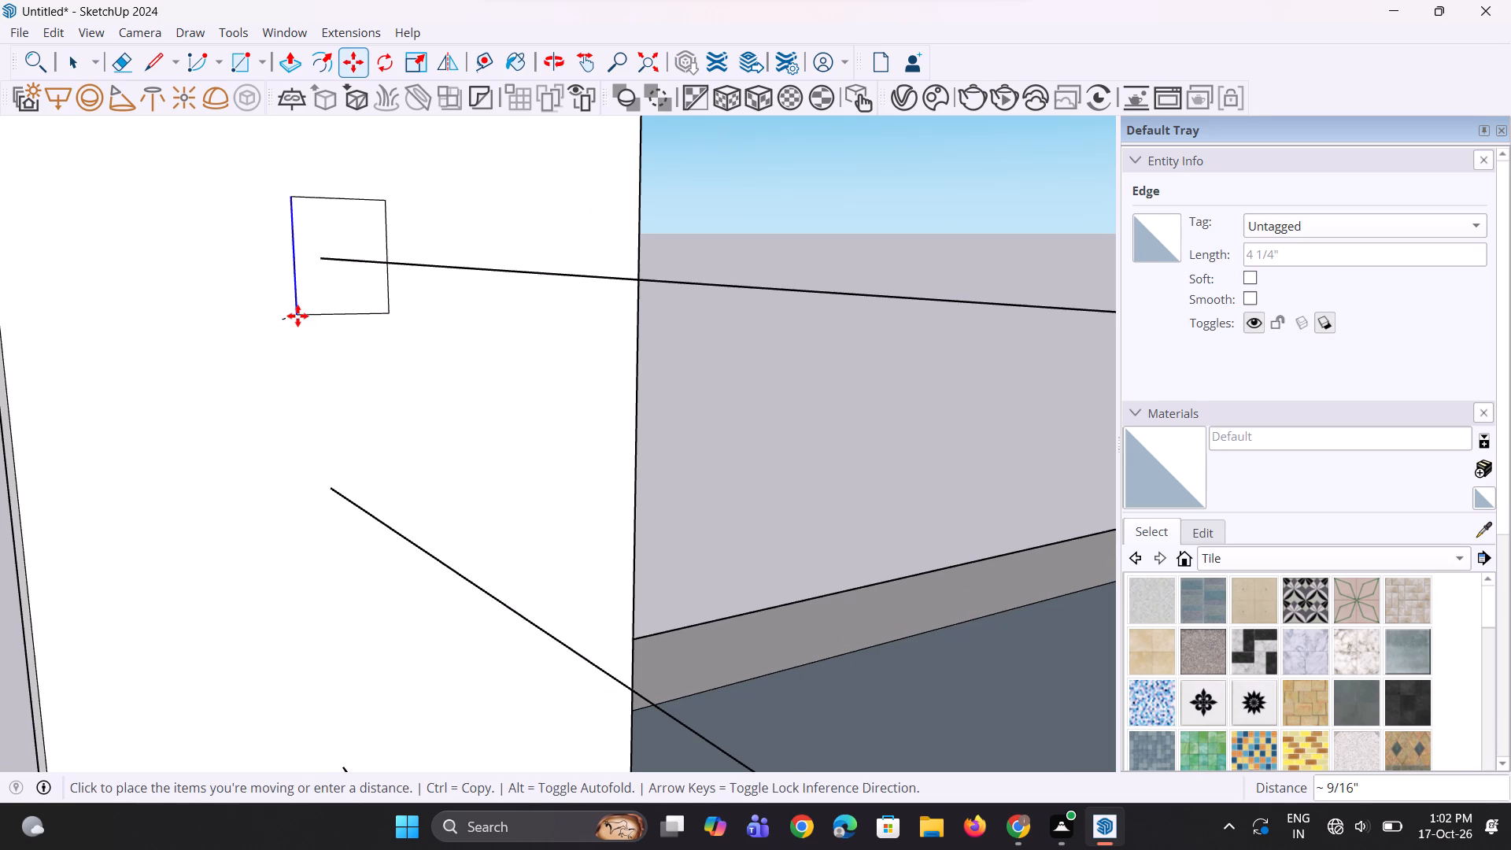
click(297, 316)
scroll(406, 368, up, 1)
middle_drag(406, 368, 315, 379)
key(space)
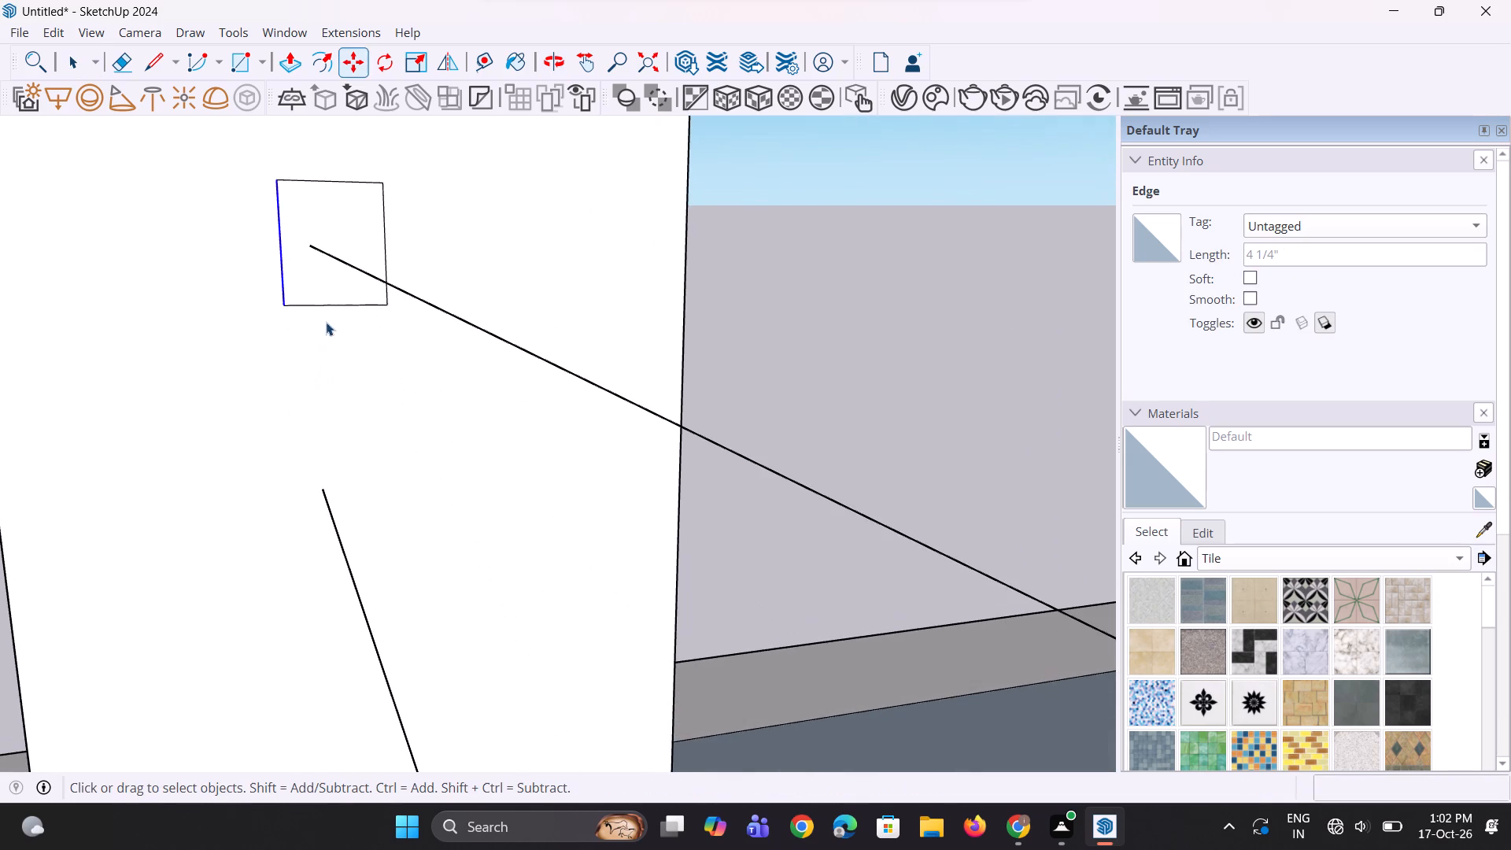
Shift the rectangular profile sideways on the post face to centre it around the end of the top railing line.
key(space)
click(338, 295)
scroll(338, 295, up, 1)
key(m)
click(390, 306)
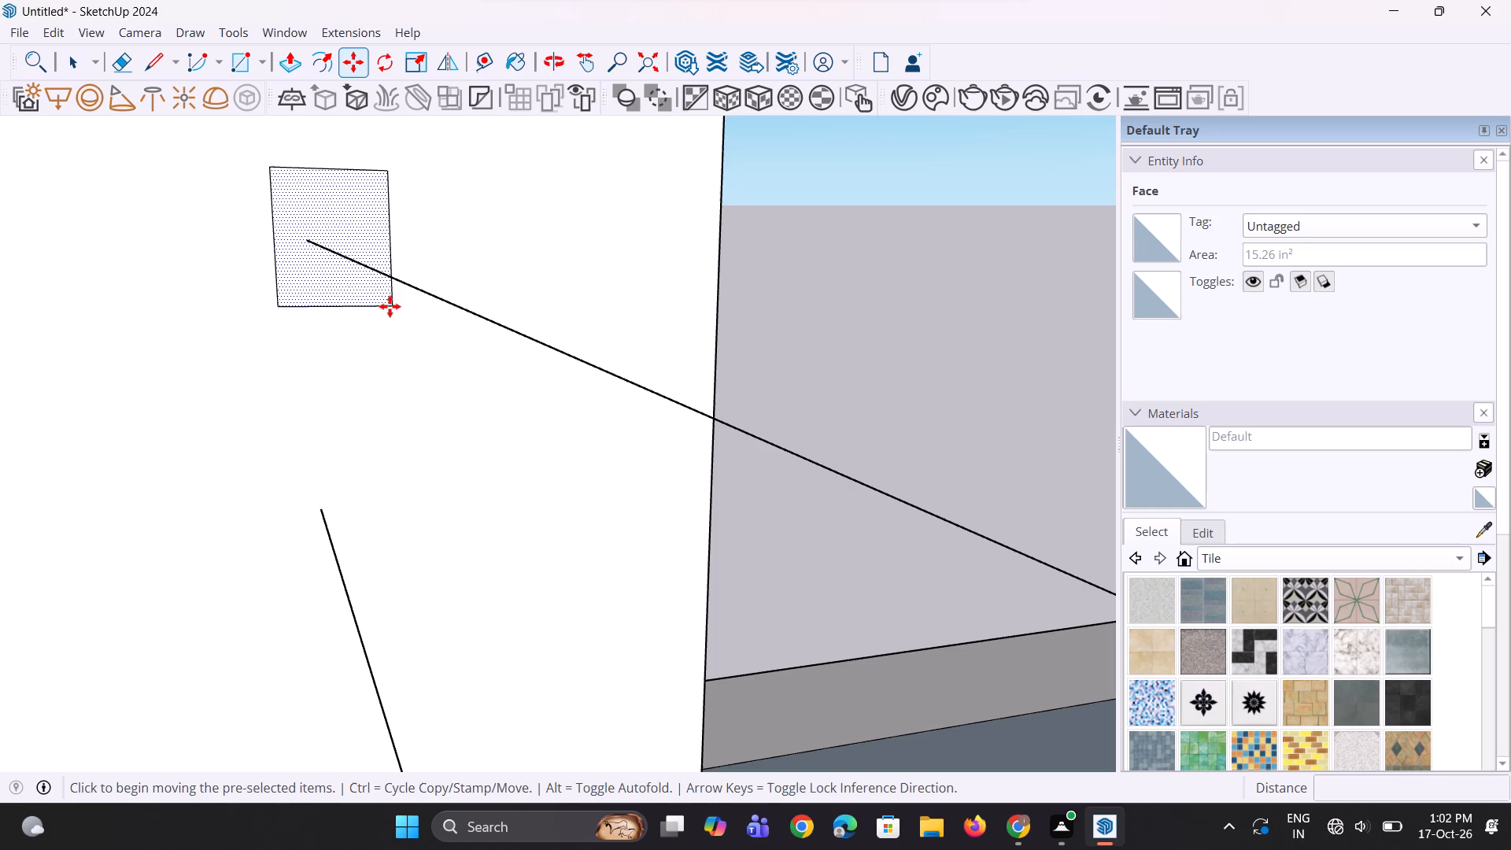
click(378, 307)
key(space)
key(space)
Lower the profile's top edge by 13/16" to reduce its height.
click(305, 168)
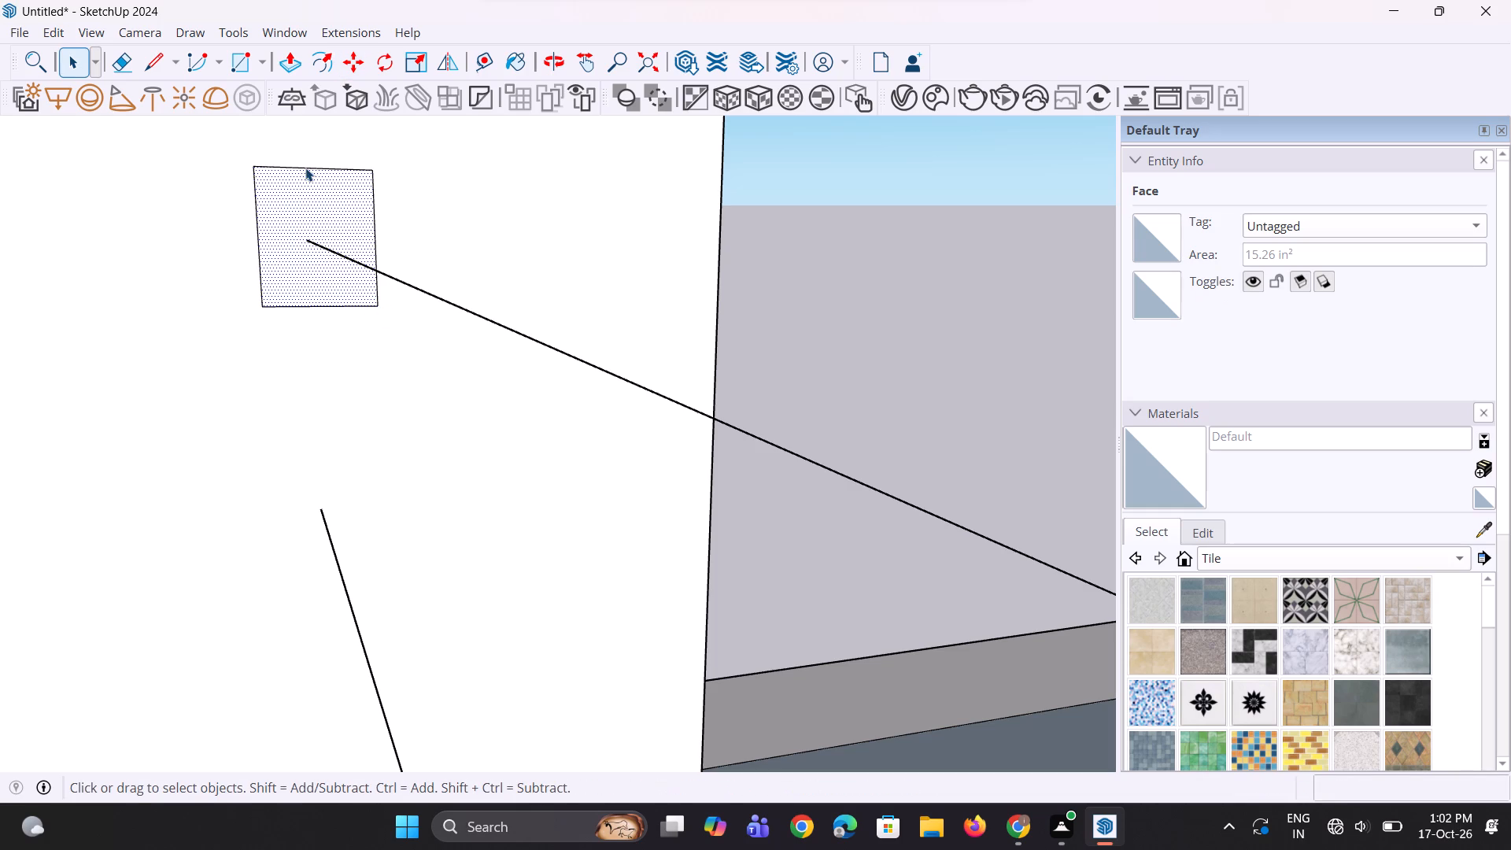
key(m)
click(255, 171)
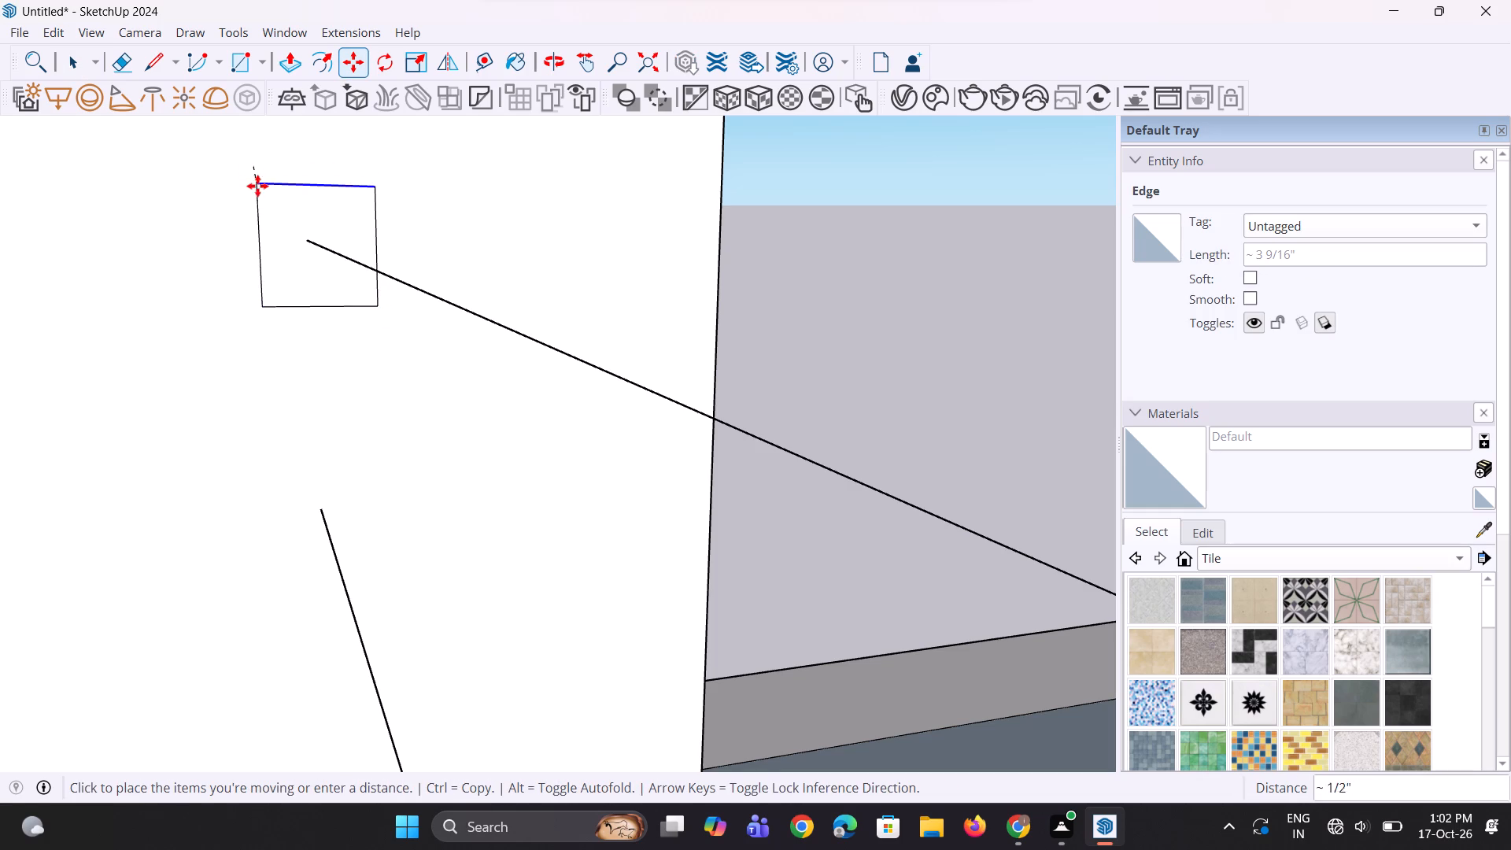
click(262, 194)
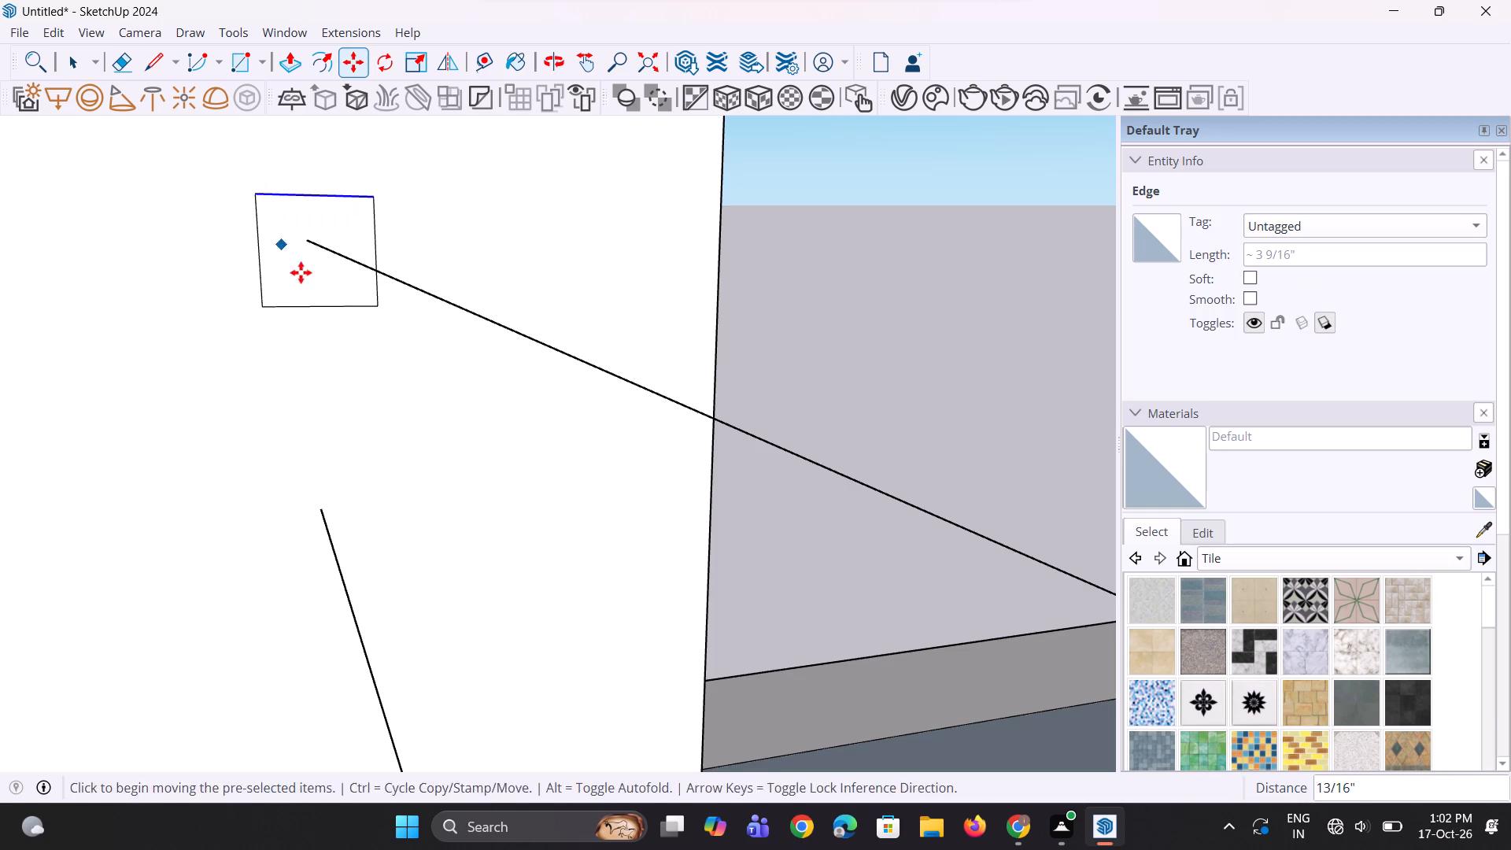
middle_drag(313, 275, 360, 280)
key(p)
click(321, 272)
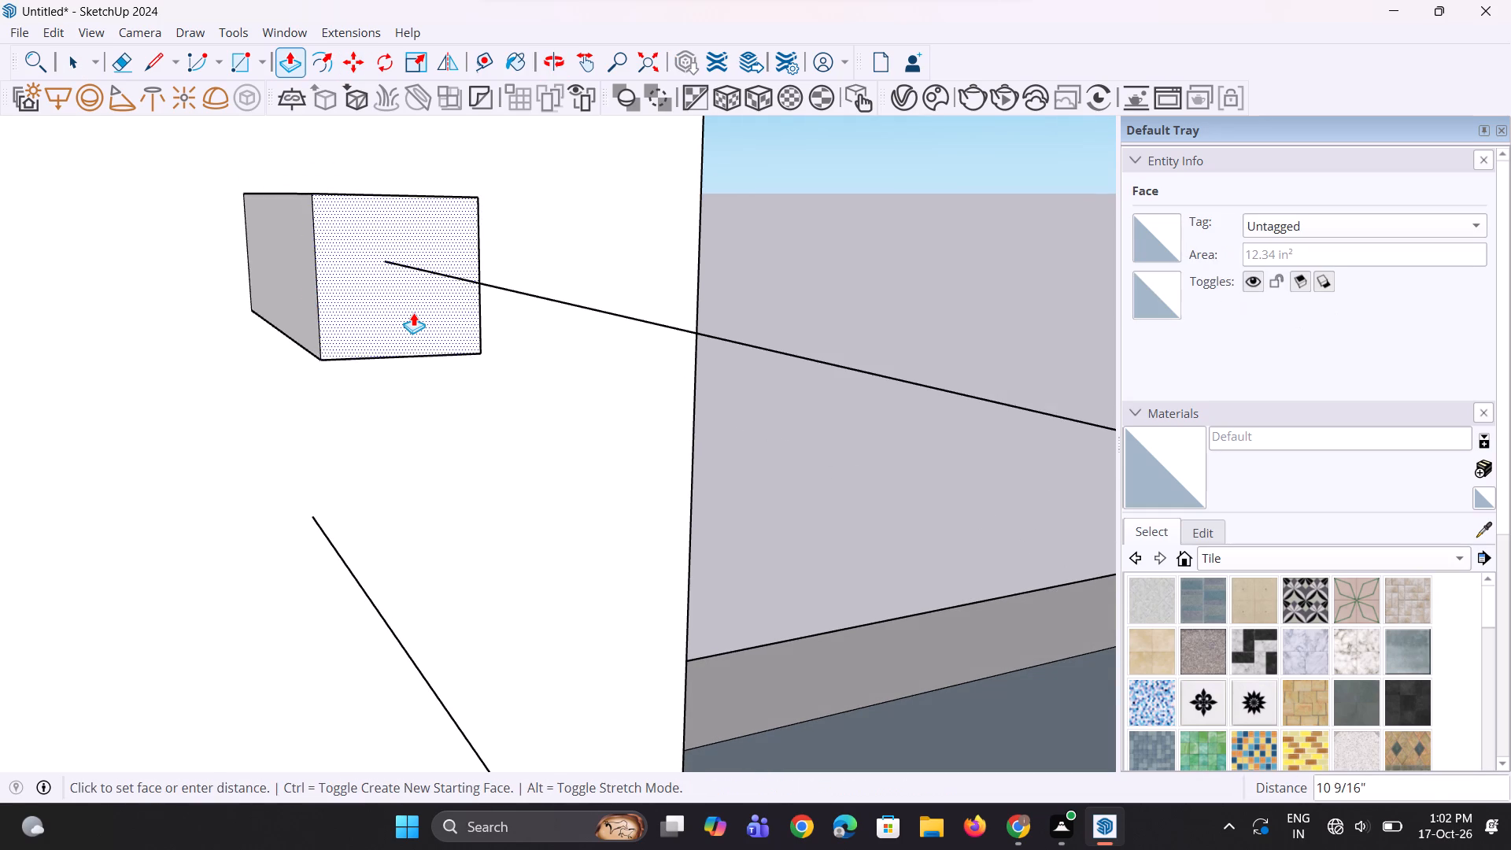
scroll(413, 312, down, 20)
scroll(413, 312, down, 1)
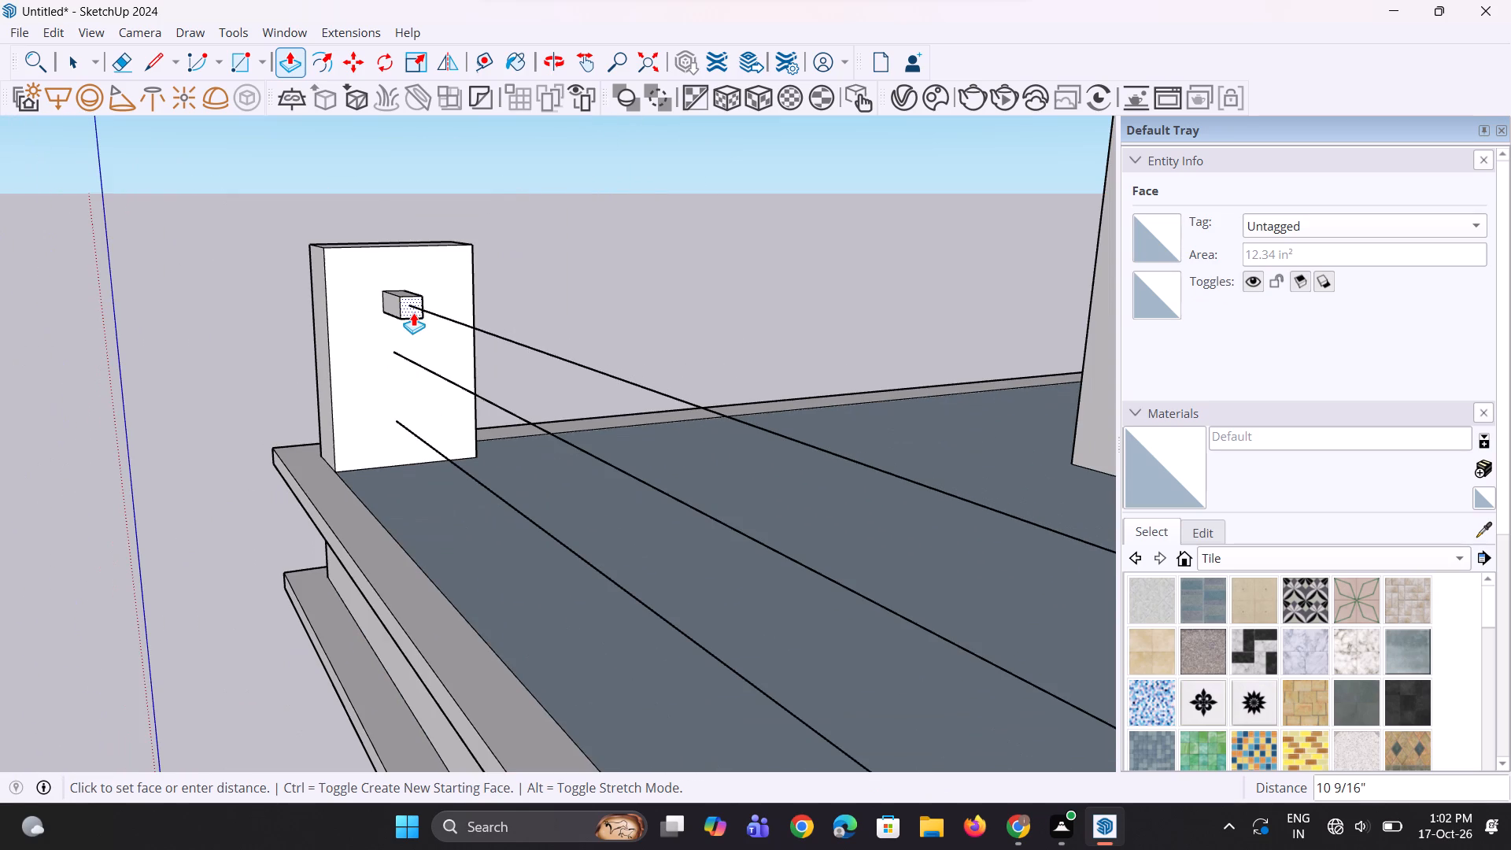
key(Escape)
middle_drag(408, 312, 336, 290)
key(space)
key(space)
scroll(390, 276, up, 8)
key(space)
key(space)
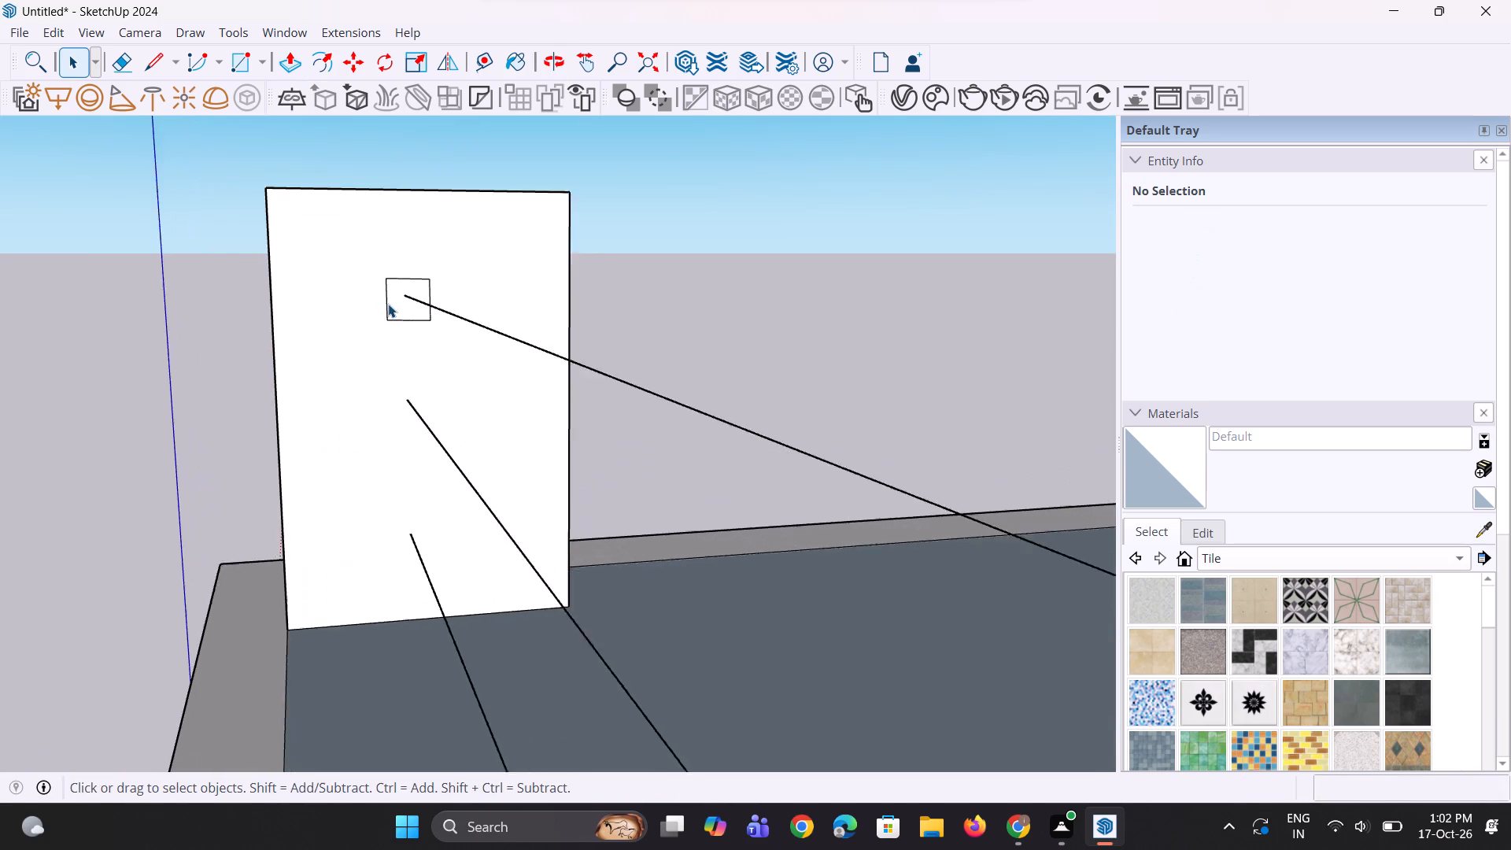
Lower the profile's top edge another 1/2" to make it about 2 15/16" high.
scroll(388, 304, up, 1)
click(393, 270)
scroll(386, 272, up, 1)
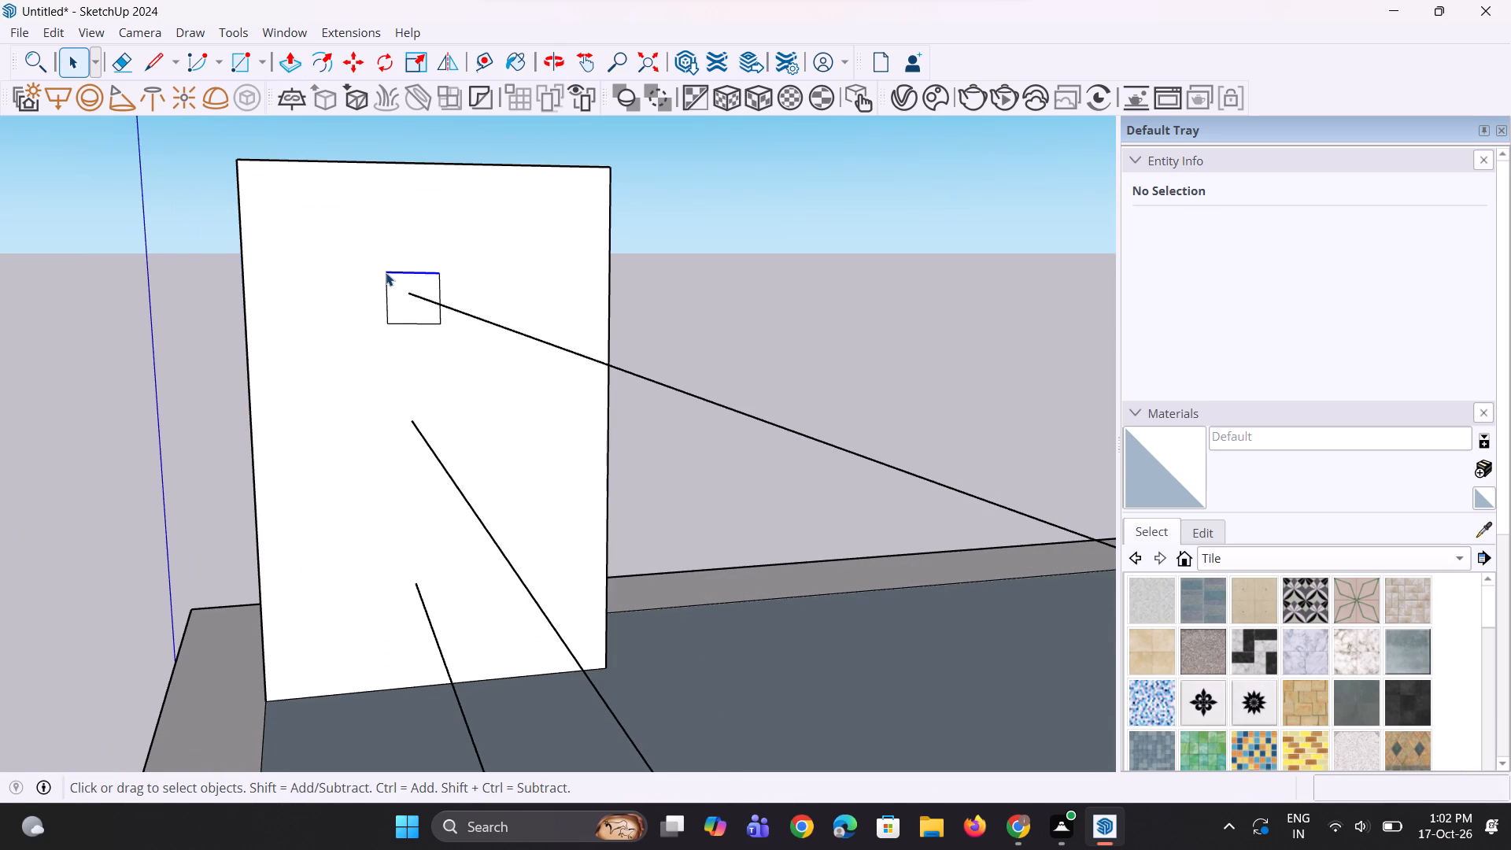
scroll(386, 272, up, 4)
key(m)
scroll(384, 274, up, 2)
click(384, 274)
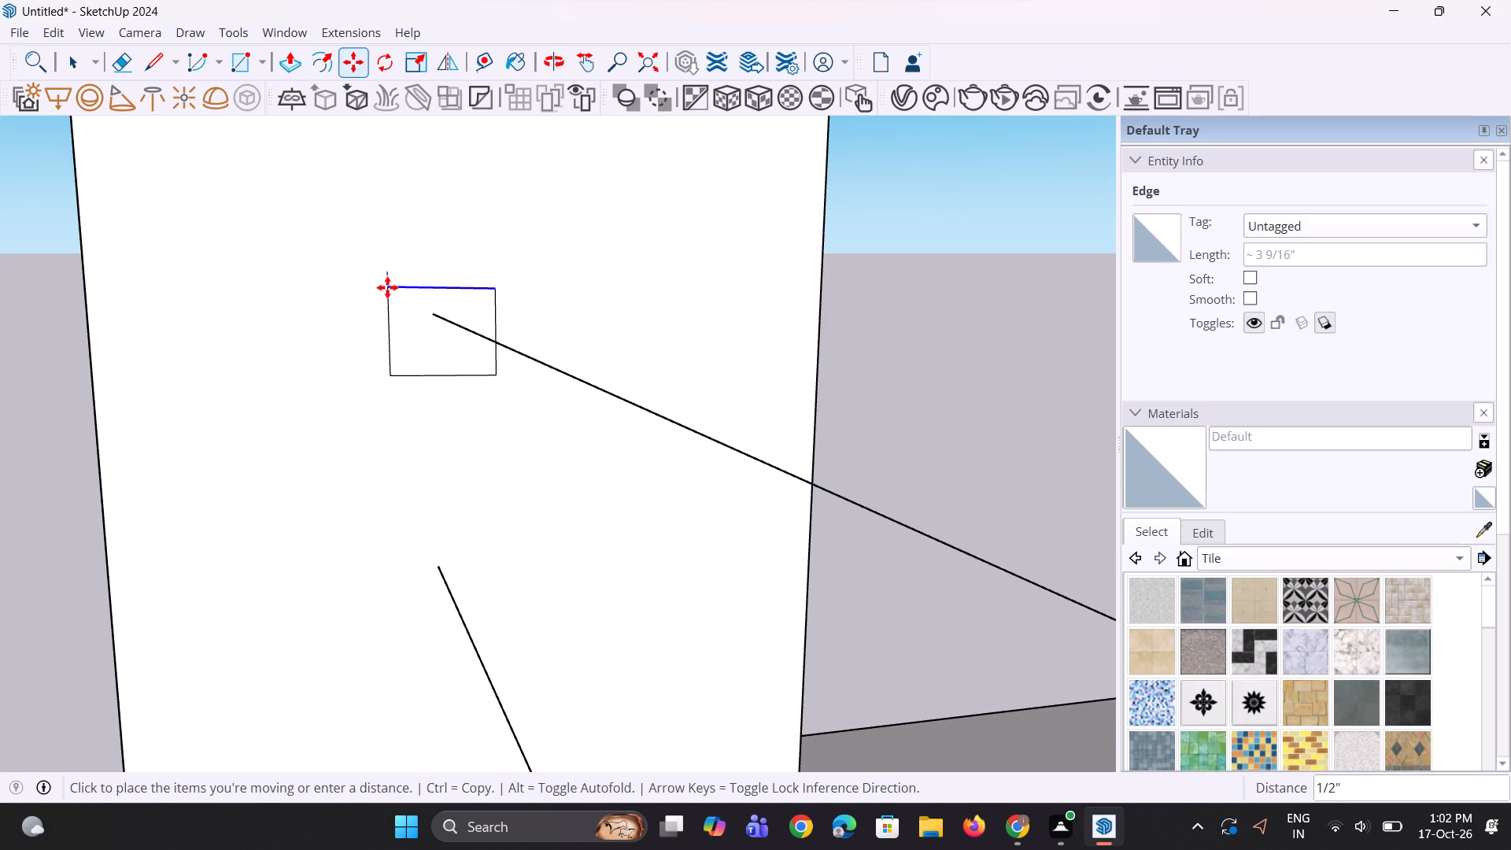
click(387, 287)
middle_drag(424, 338, 375, 295)
scroll(424, 338, up, 1)
key(space)
key(space)
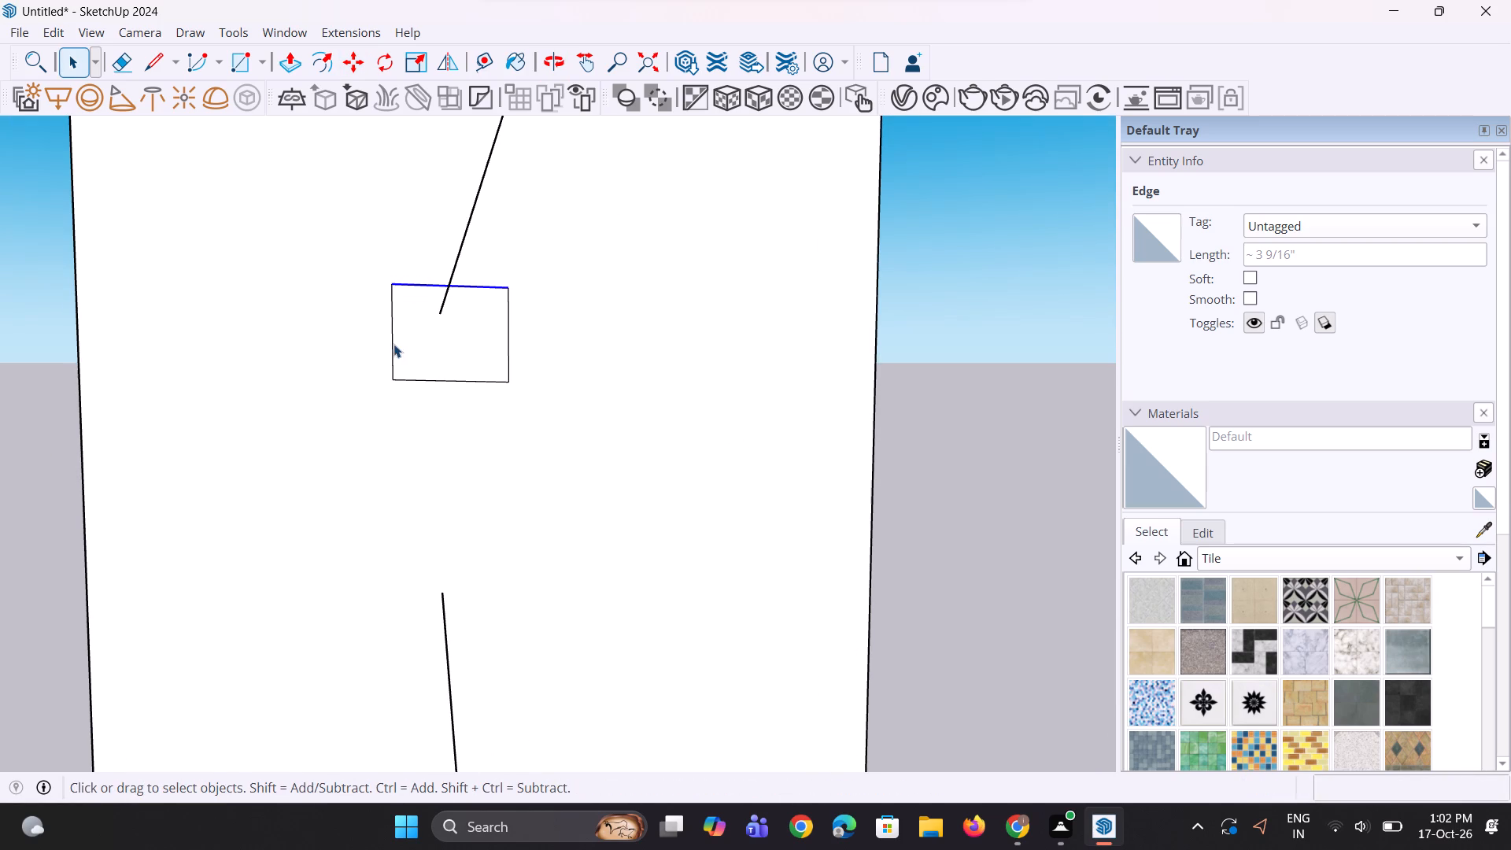
Move the whole profile 11/16" diagonally on the post face to recentre it on the top railing line's end.
click(424, 350)
key(m)
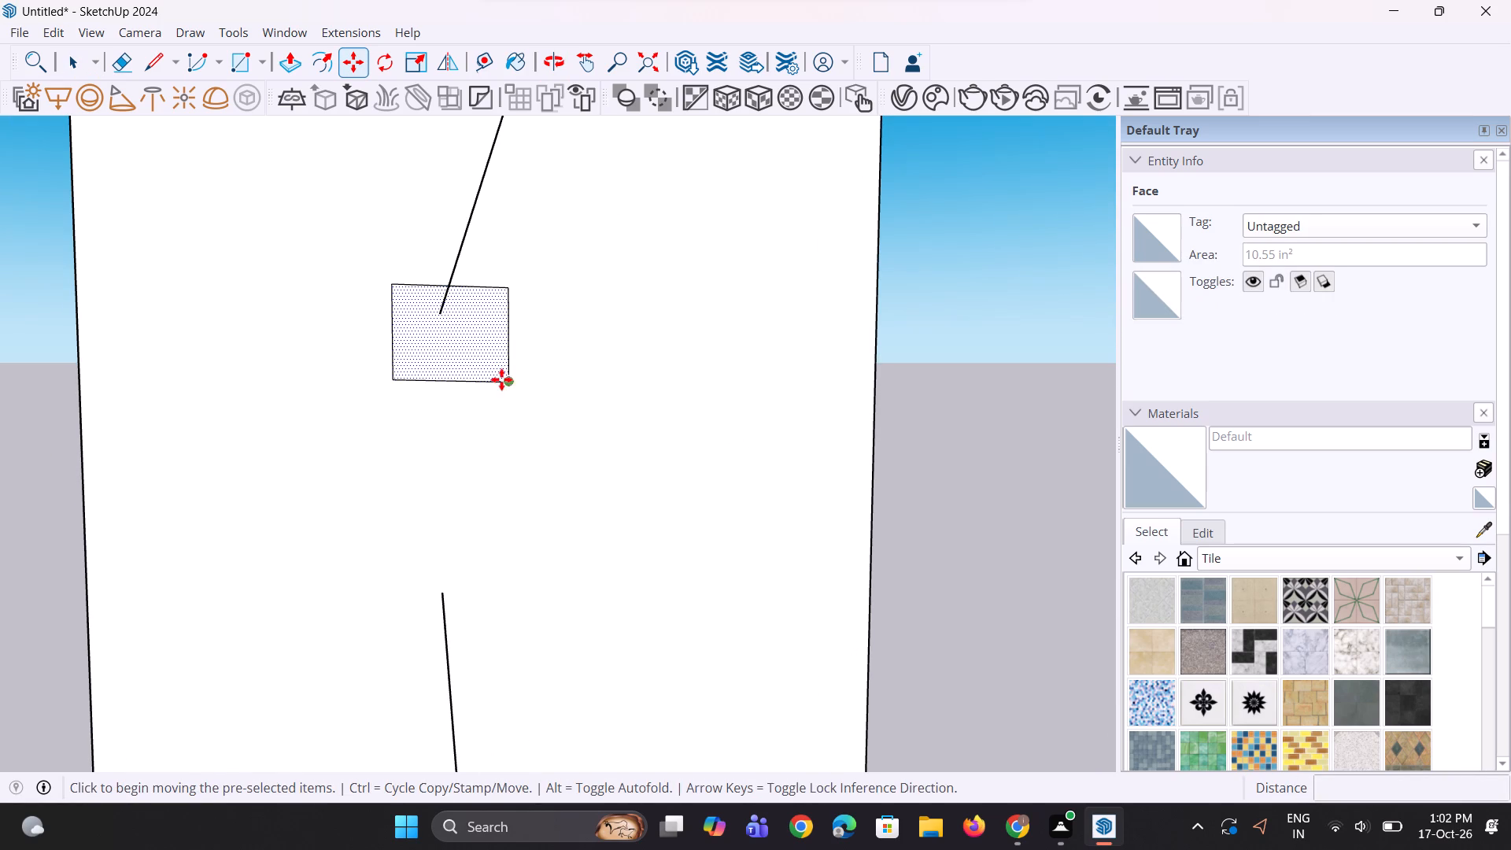
click(504, 382)
click(497, 364)
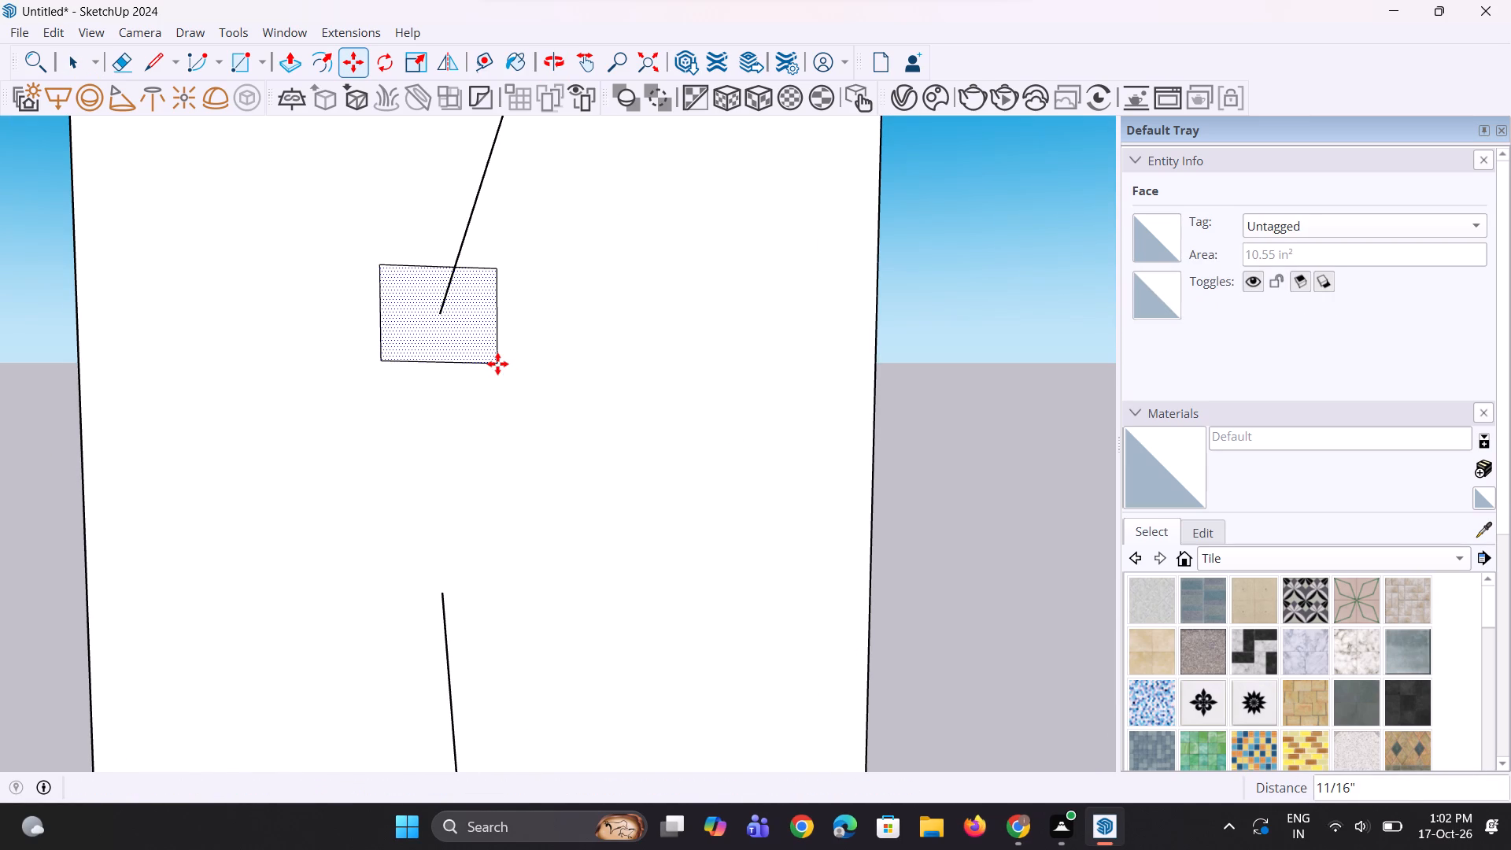
middle_drag(497, 363, 486, 414)
key(space)
key(space)
key(space)
Move the profile's right vertical edge inward about 5/16".
click(496, 331)
scroll(497, 356, up, 2)
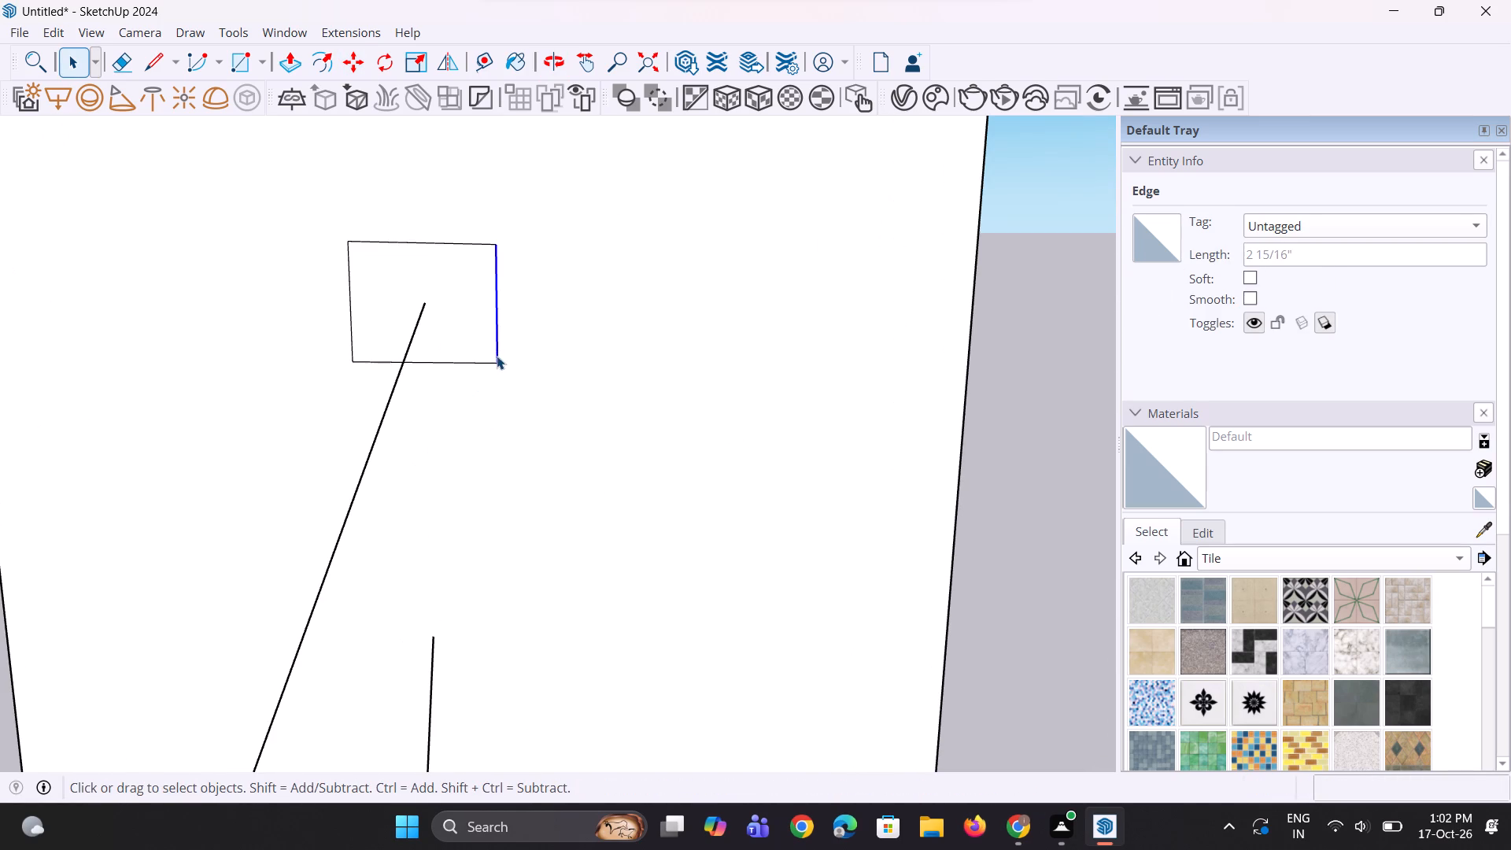
key(m)
click(497, 356)
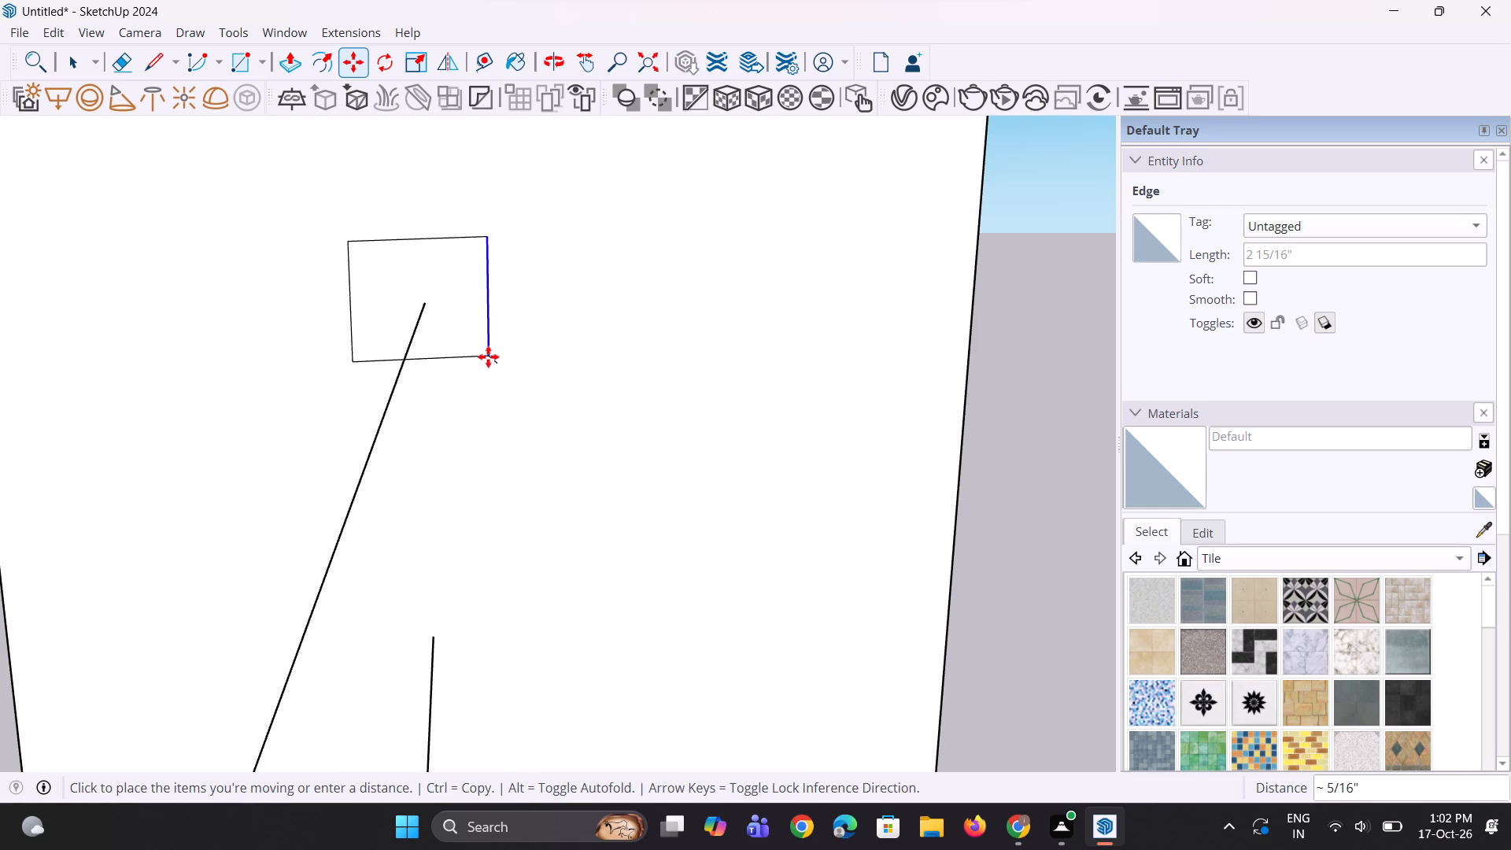
click(486, 361)
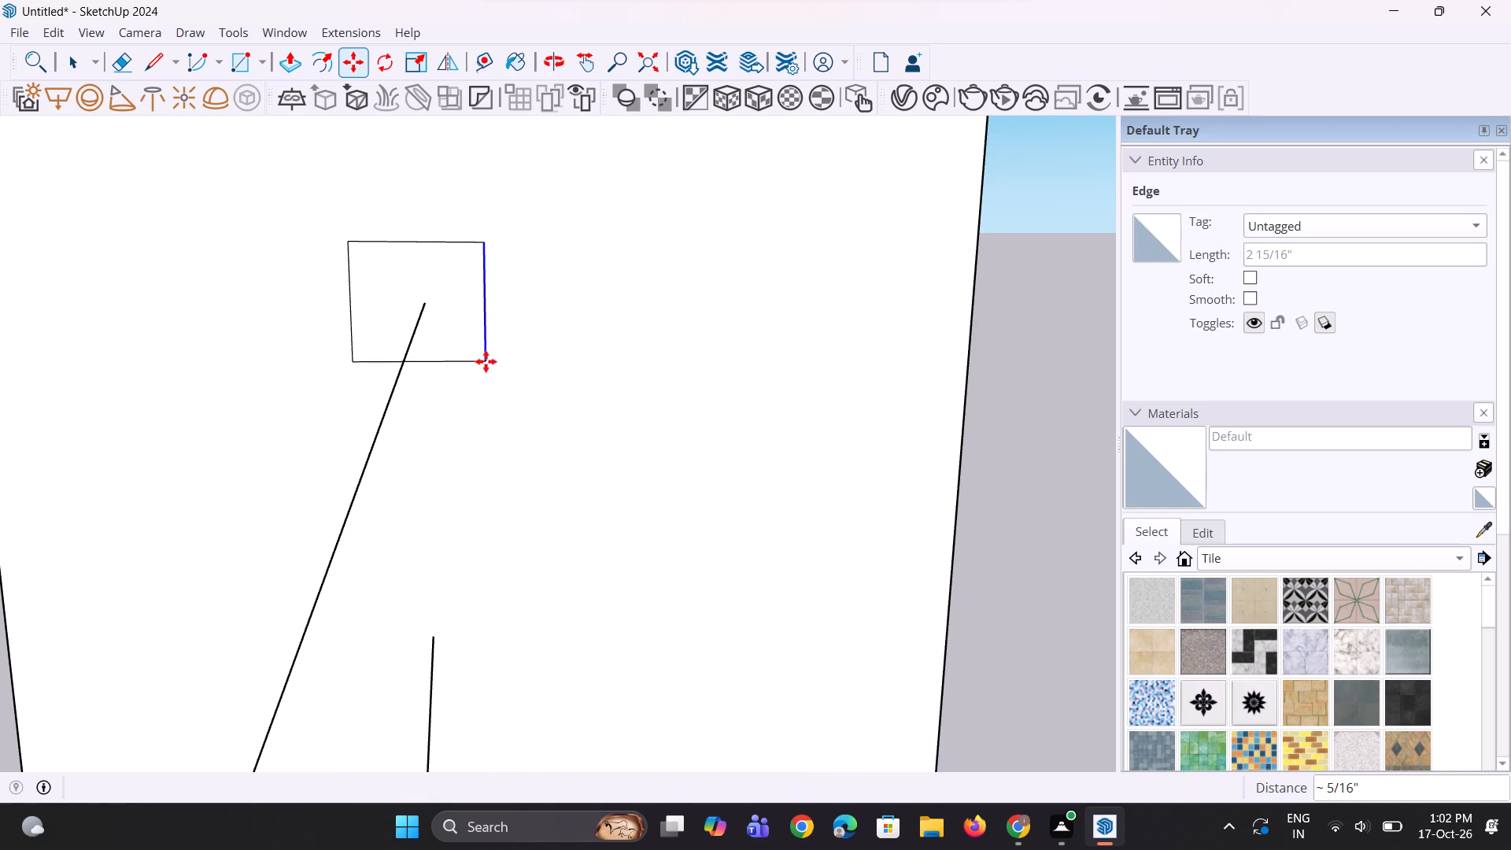
key(space)
key(space)
Move the profile's left vertical edge inward 5/16" to make the profile roughly square.
click(353, 319)
scroll(335, 371, up, 2)
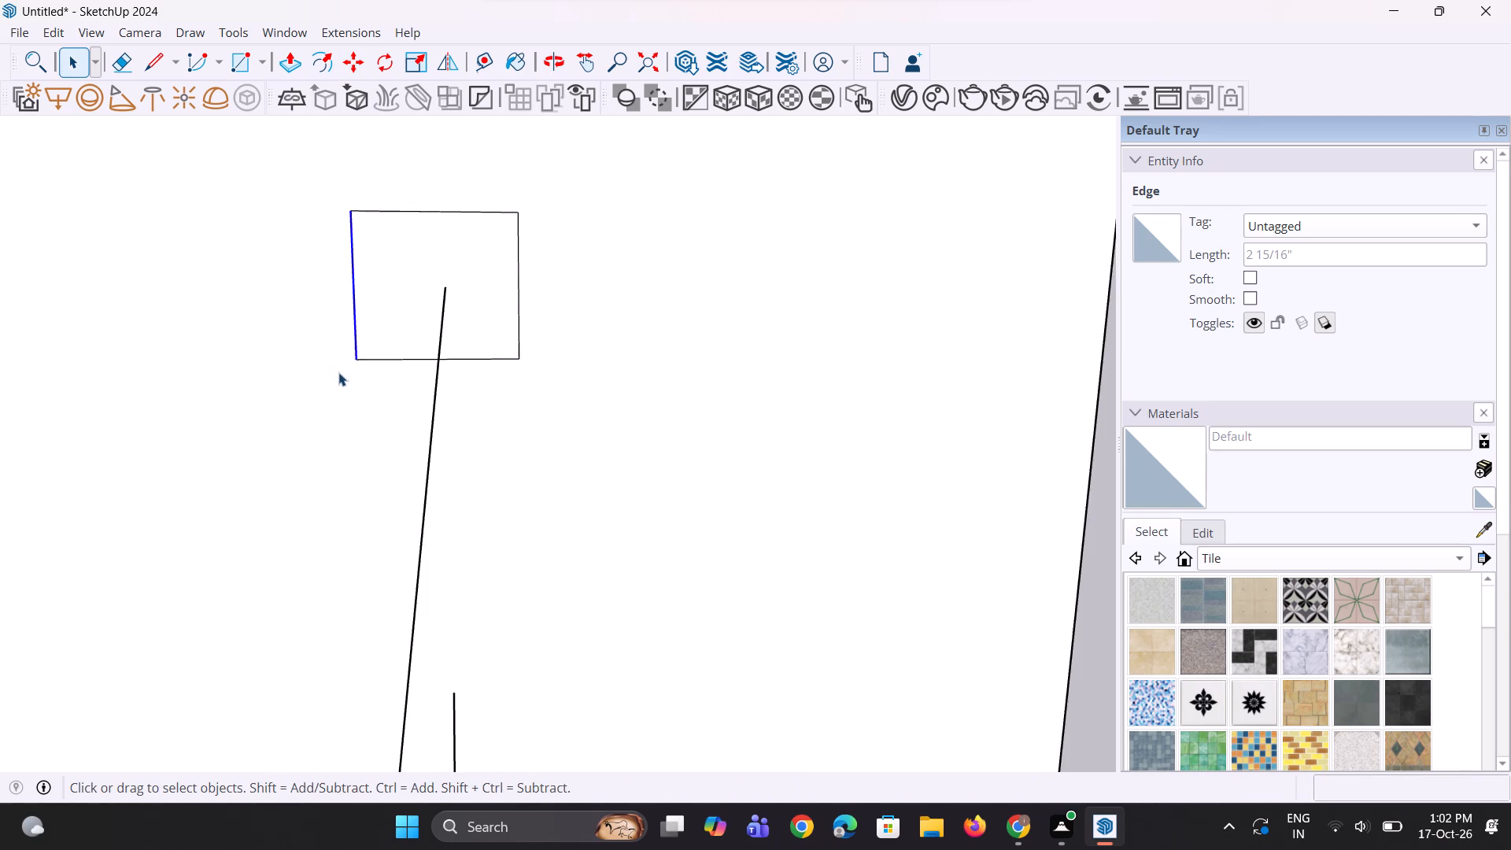
key(m)
scroll(344, 376, up, 2)
click(359, 359)
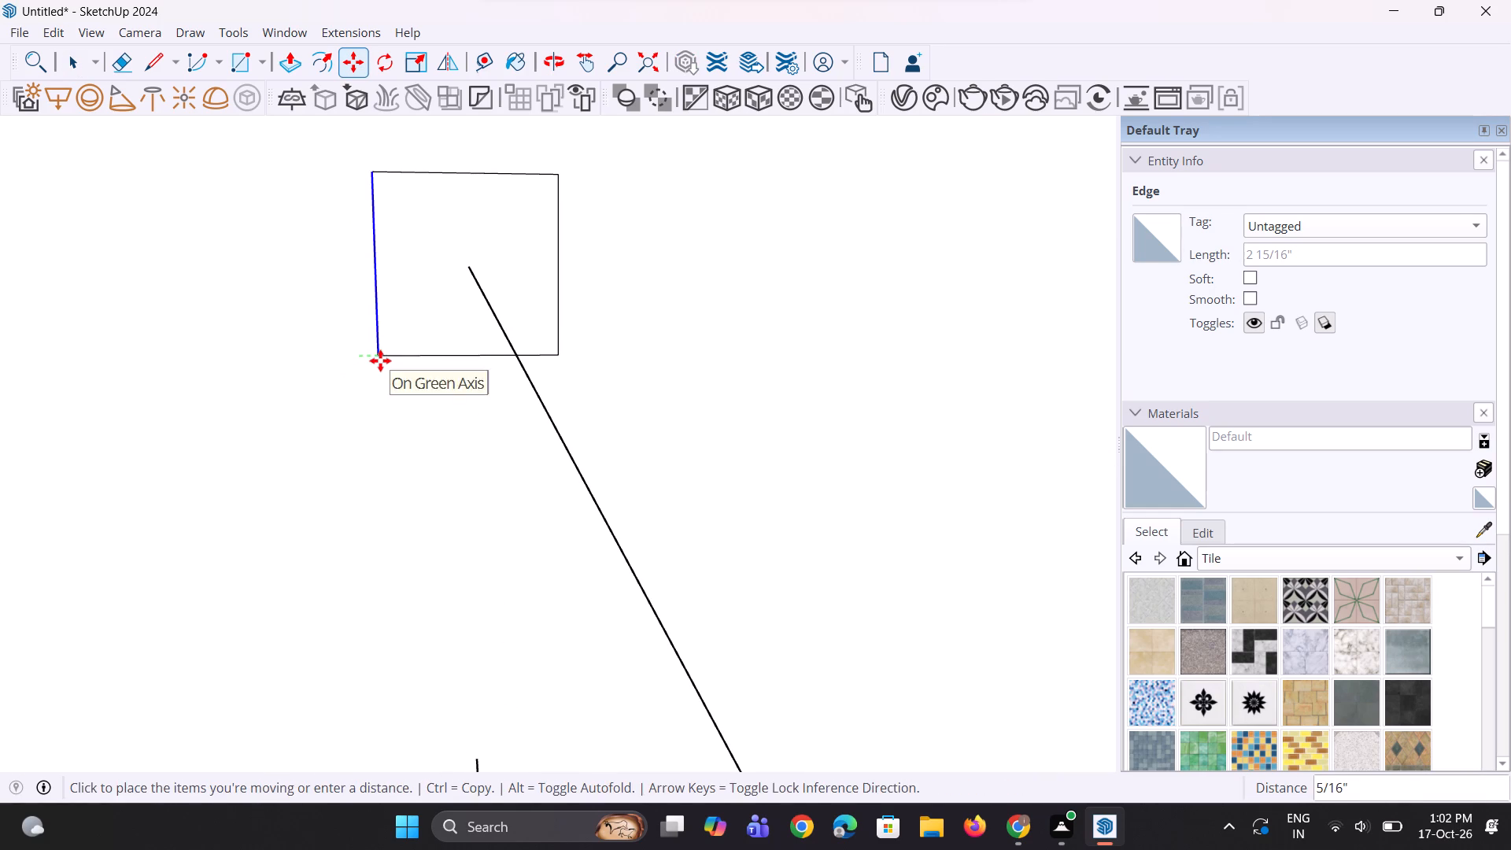
click(380, 360)
scroll(408, 390, down, 9)
middle_drag(458, 386, 520, 288)
key(v)
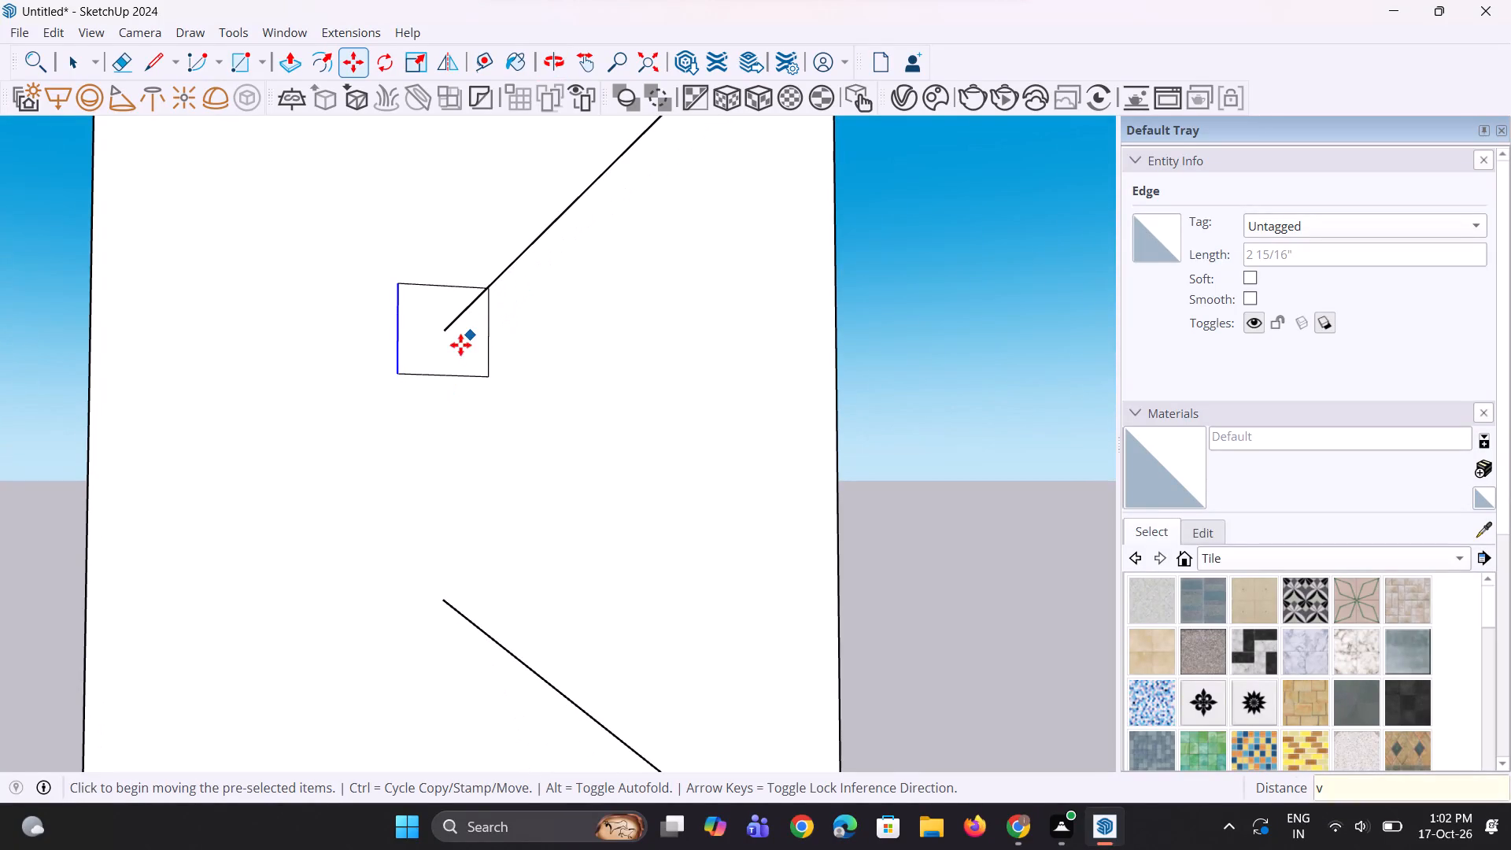
key(v)
click(439, 367)
key(space)
key(space)
Copy the square profile down the post face about 8 5/16" and repeat with *2 for two evenly spaced copies.
click(439, 367)
scroll(445, 353, down, 8)
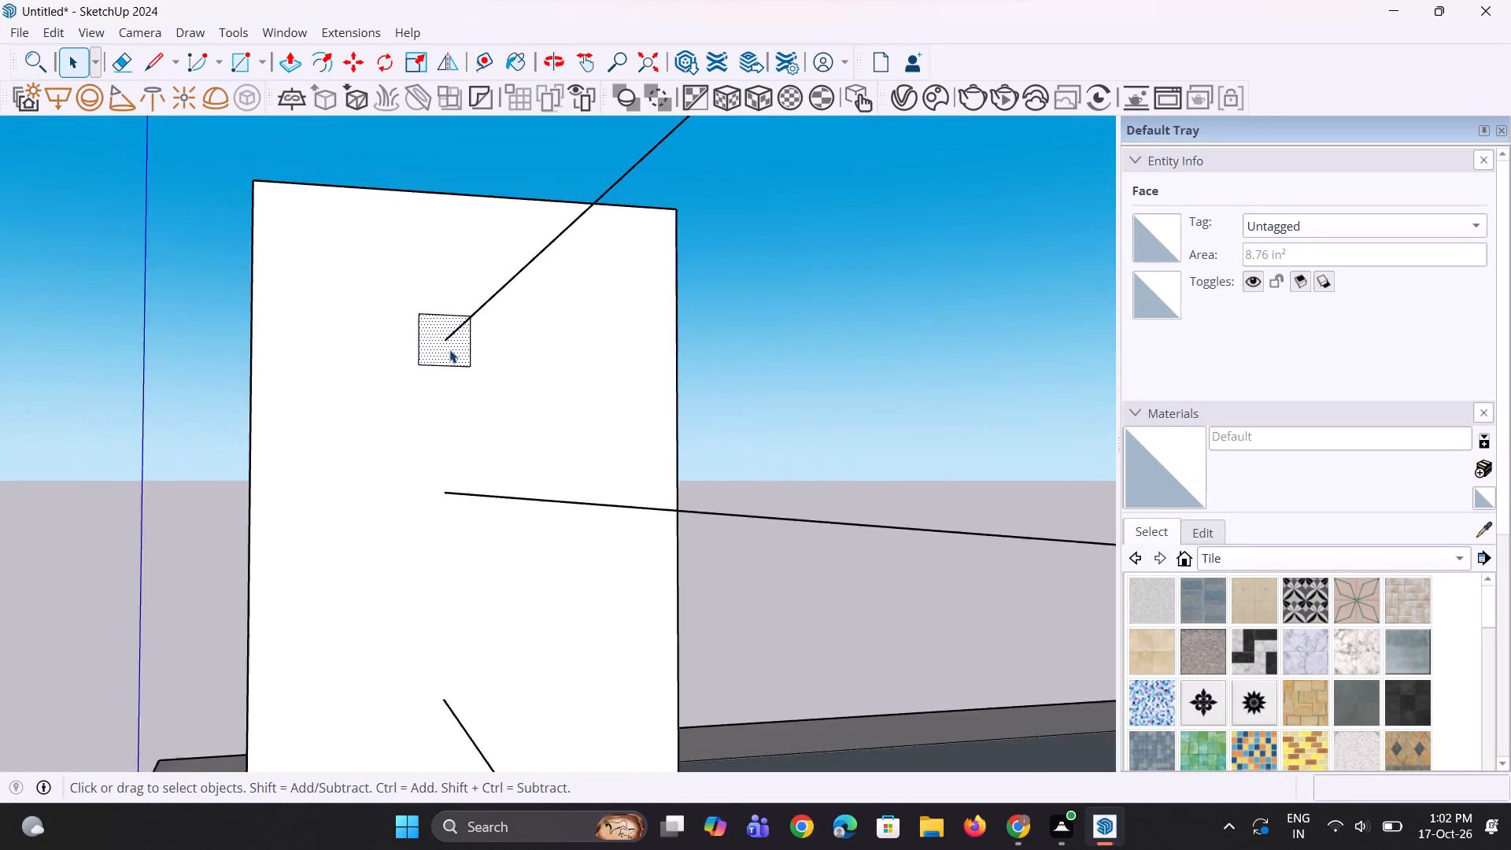
scroll(449, 349, down, 2)
middle_drag(449, 404, 458, 500)
key(m)
ctrl+scroll(463, 453, up, 2)
click(460, 365)
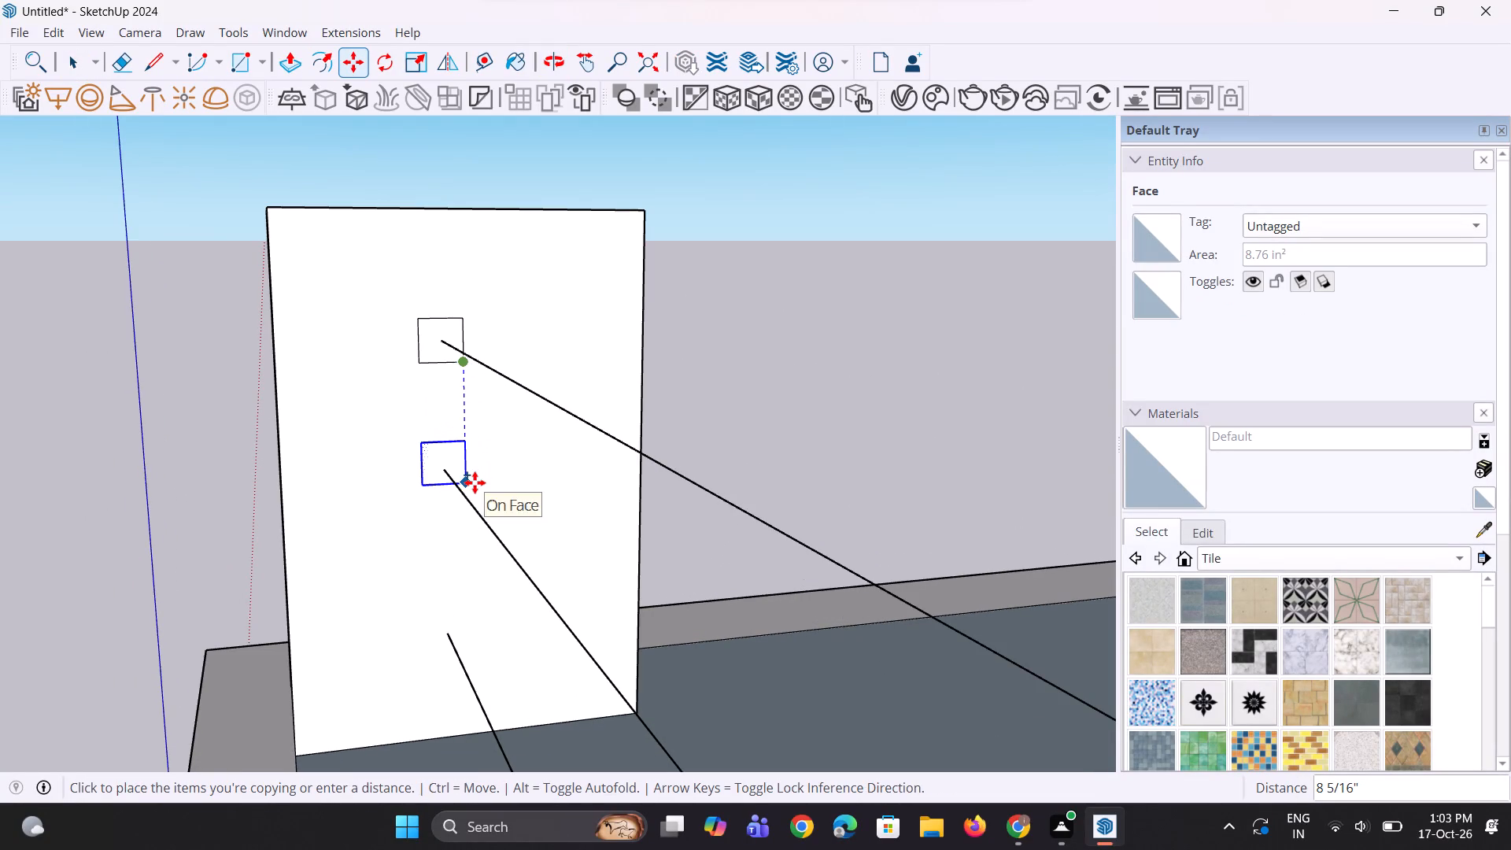
click(474, 486)
text(*2)
key(Return)
scroll(416, 438, down, 5)
middle_drag(433, 513, 430, 452)
key(space)
key(space)
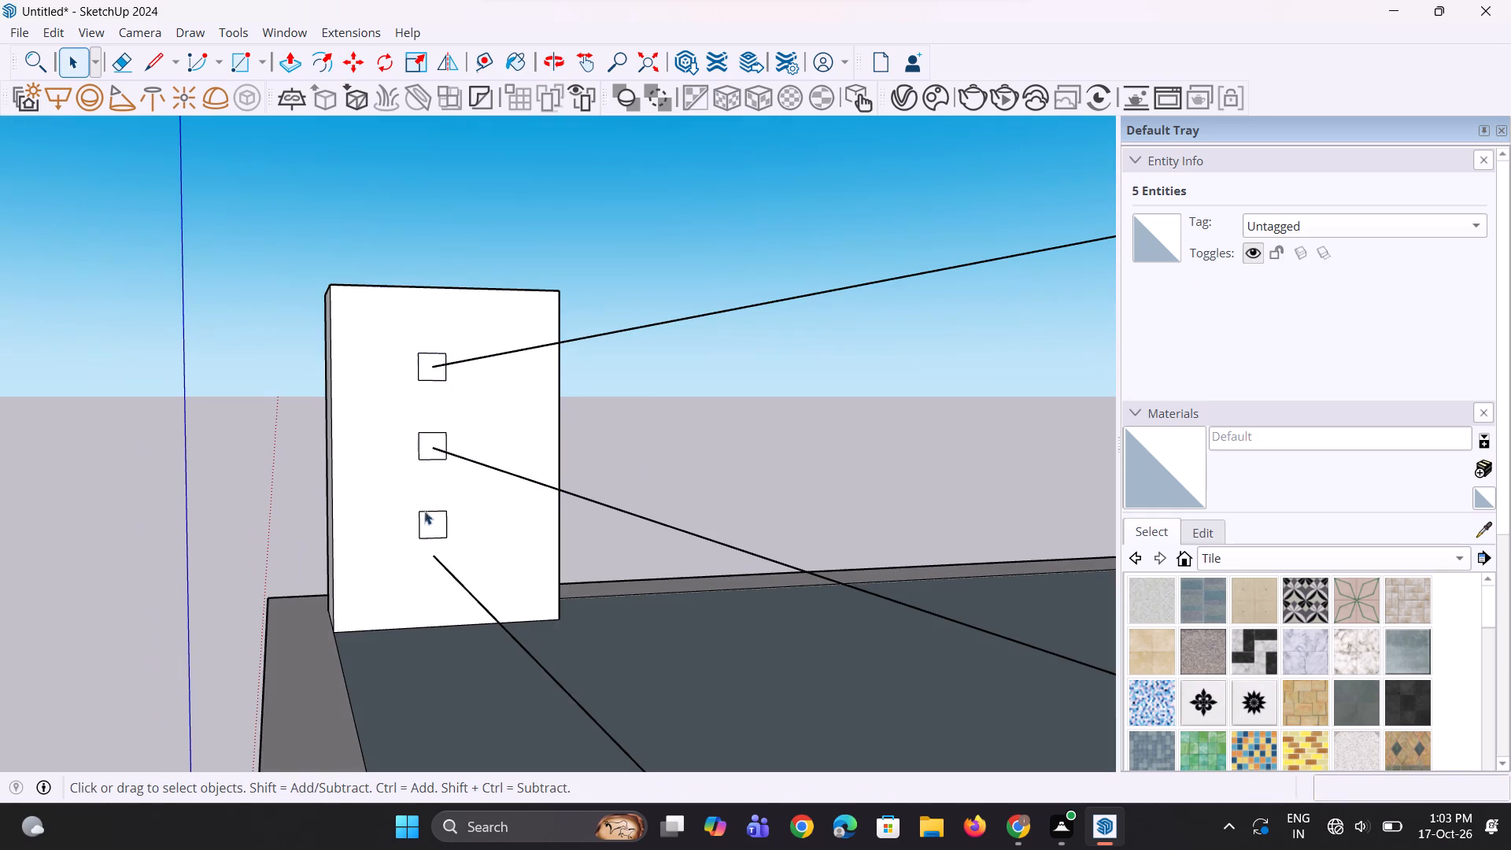
Move the lowest square profile down 3" onto the end of the bottom railing line.
click(430, 525)
scroll(428, 547, up, 5)
key(m)
scroll(445, 531, up, 2)
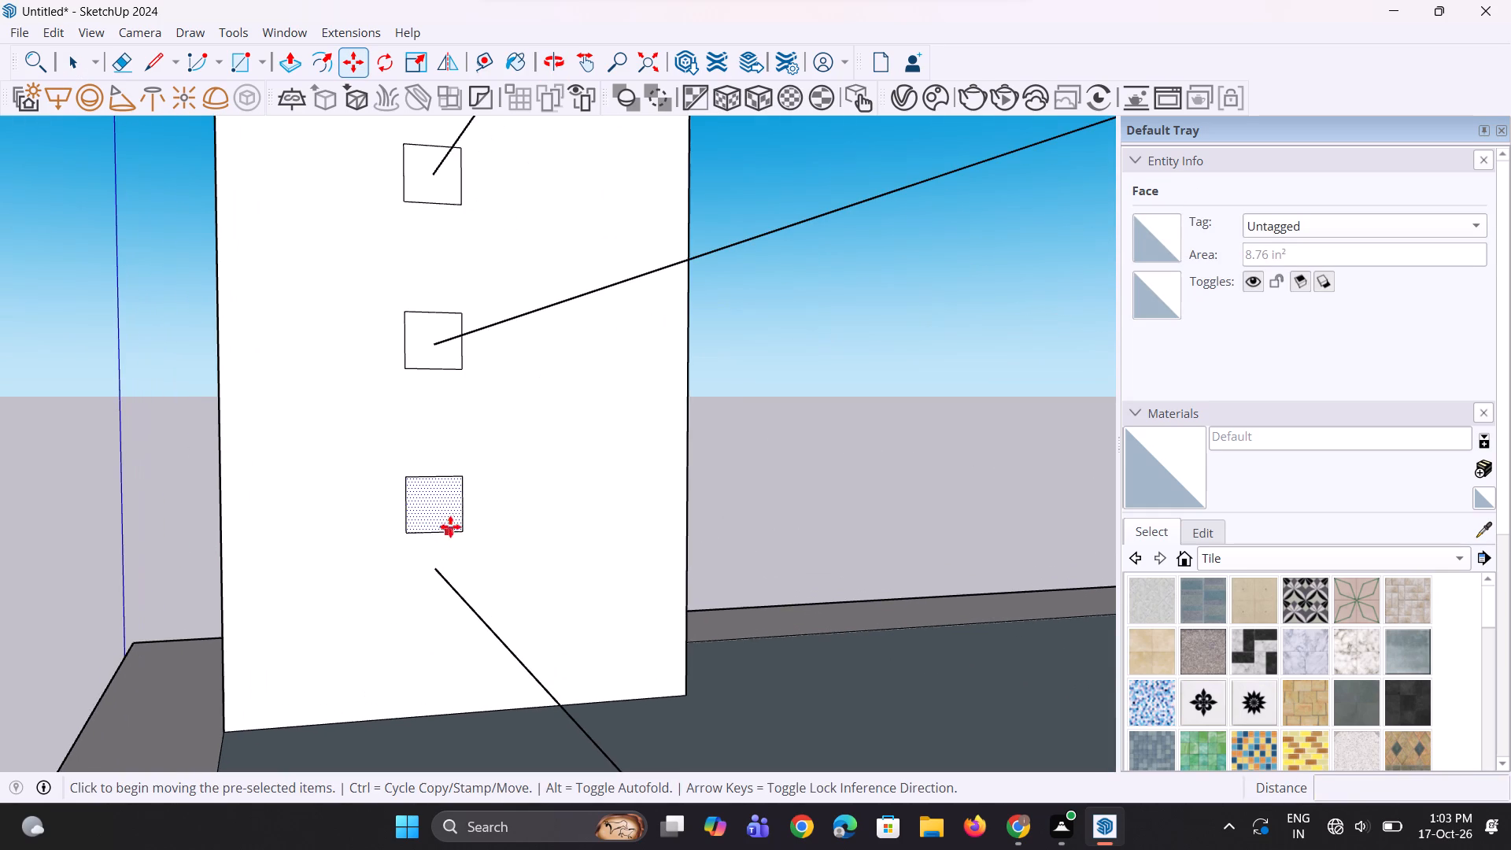
click(466, 528)
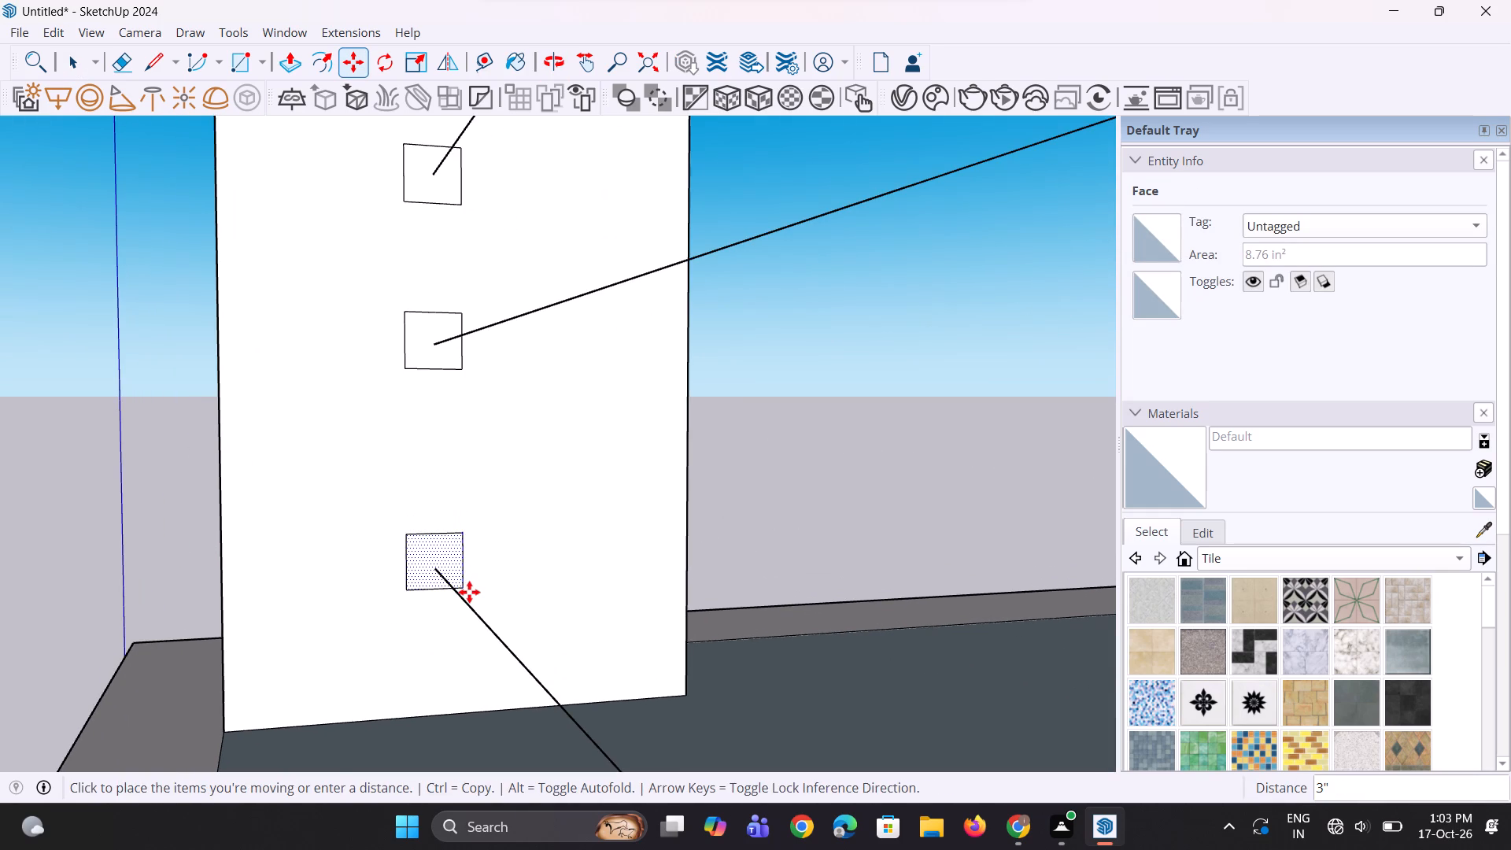
click(469, 592)
middle_drag(409, 574, 393, 565)
key(space)
key(space)
click(733, 481)
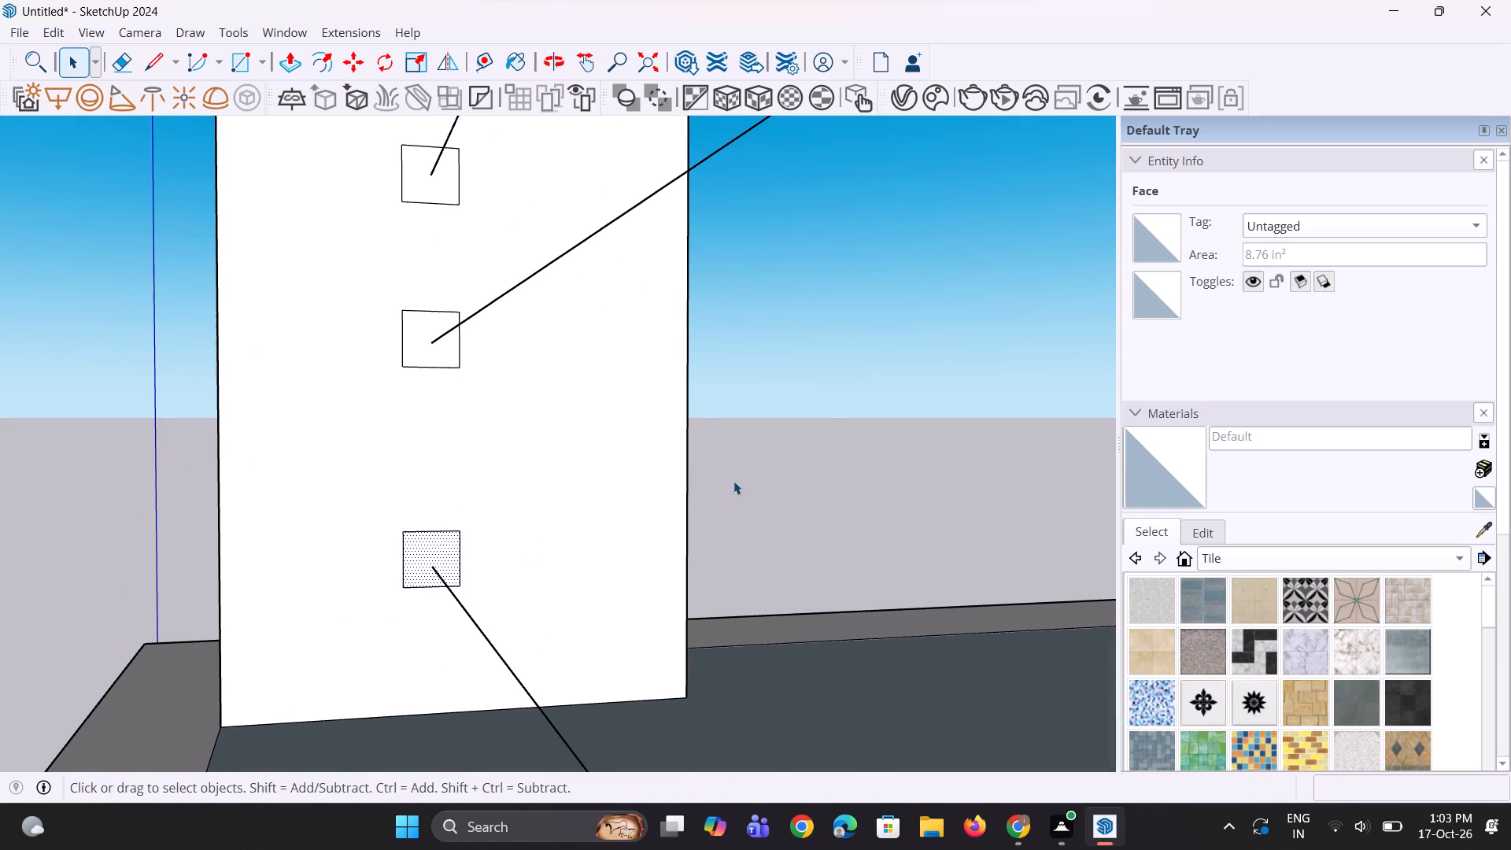
Extrude the top square profile along the top railing line with Follow Me to form the top rail.
scroll(440, 527, down, 10)
middle_drag(483, 548, 578, 589)
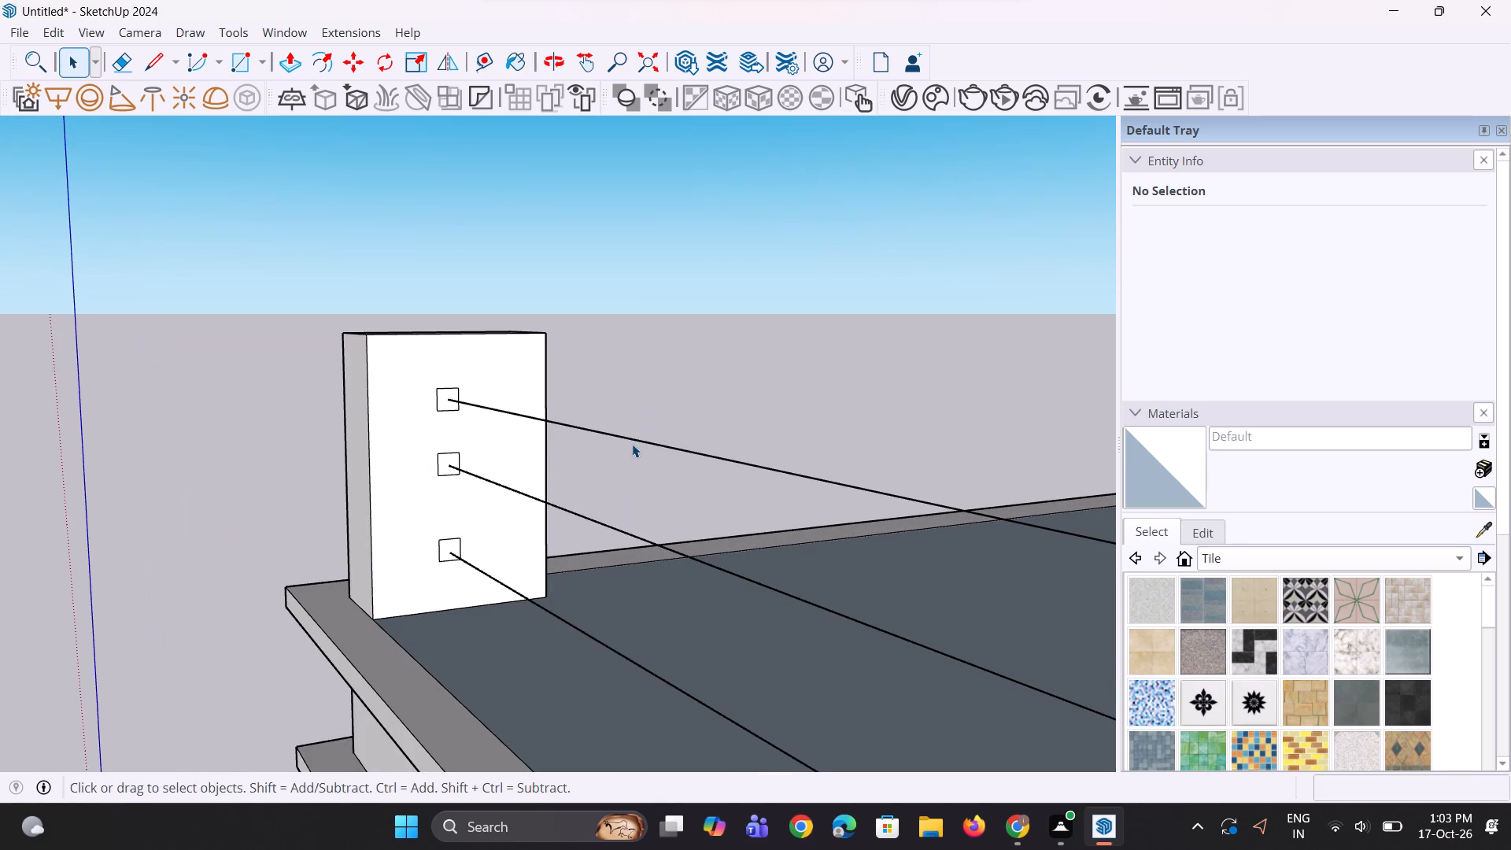
click(636, 440)
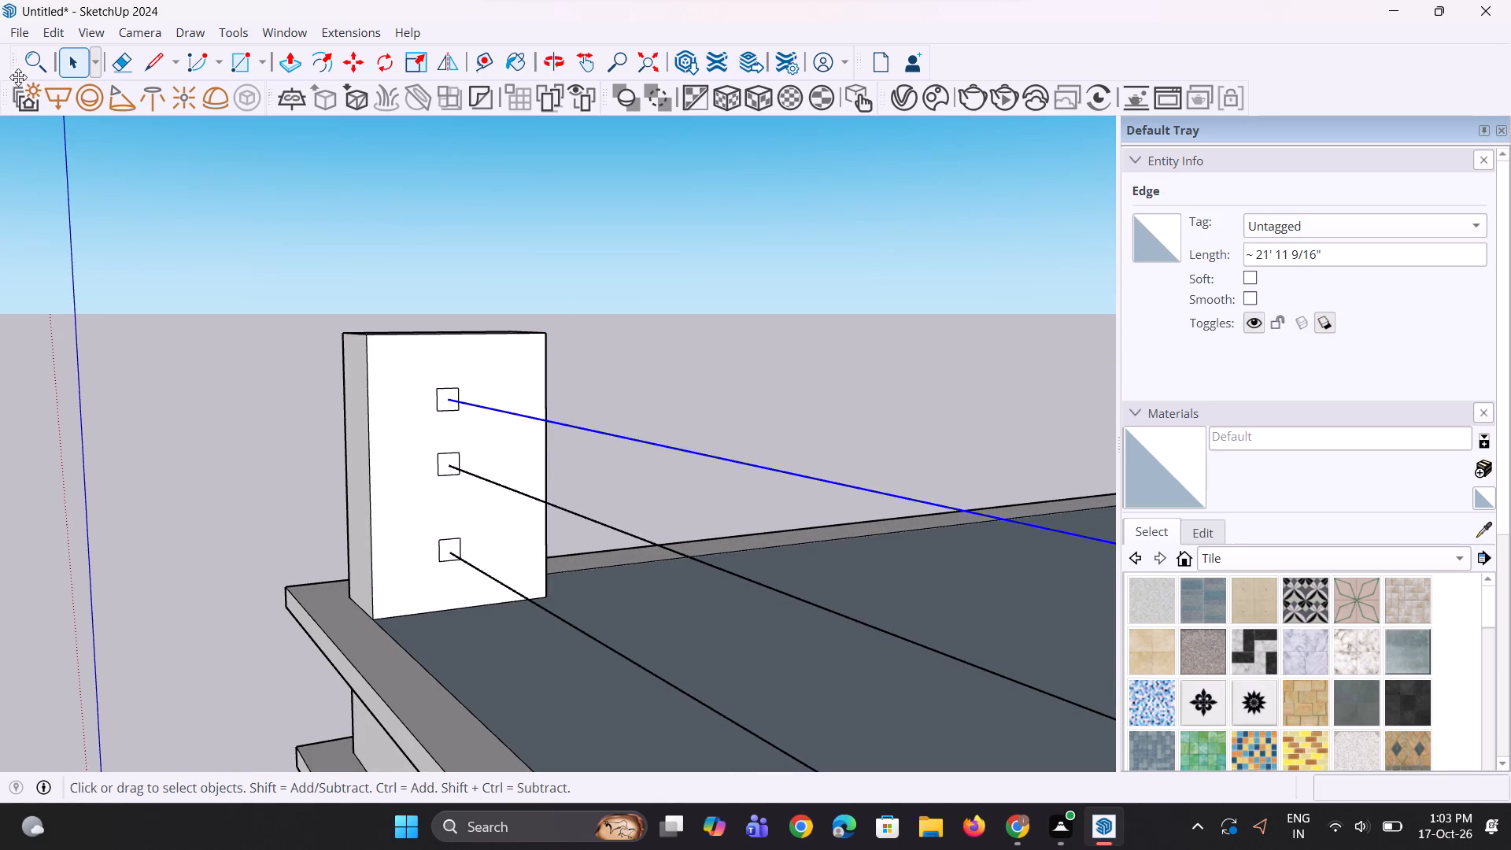
click(39, 58)
text(foll)
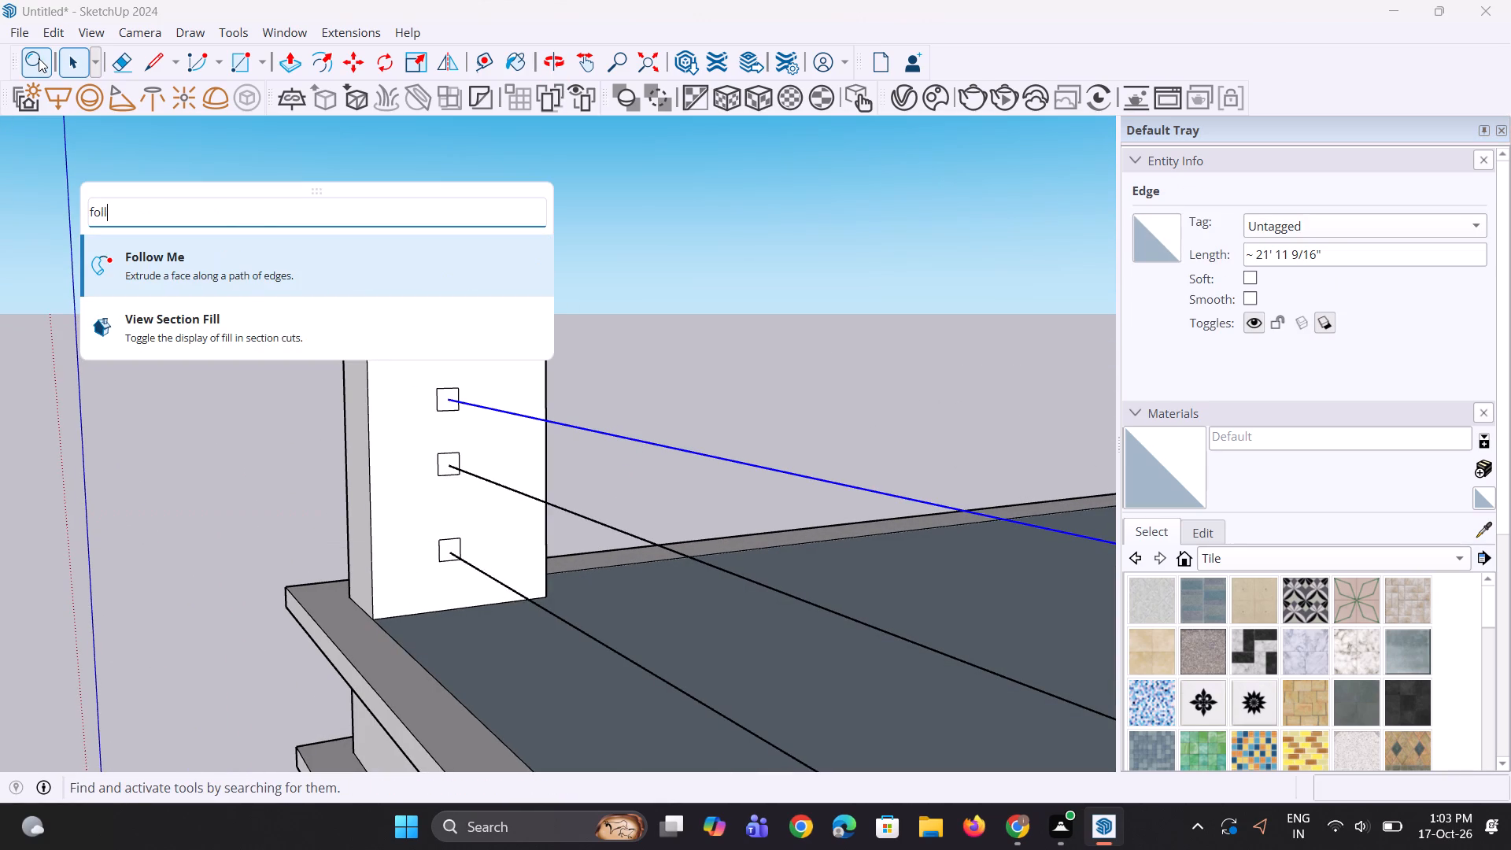
click(129, 251)
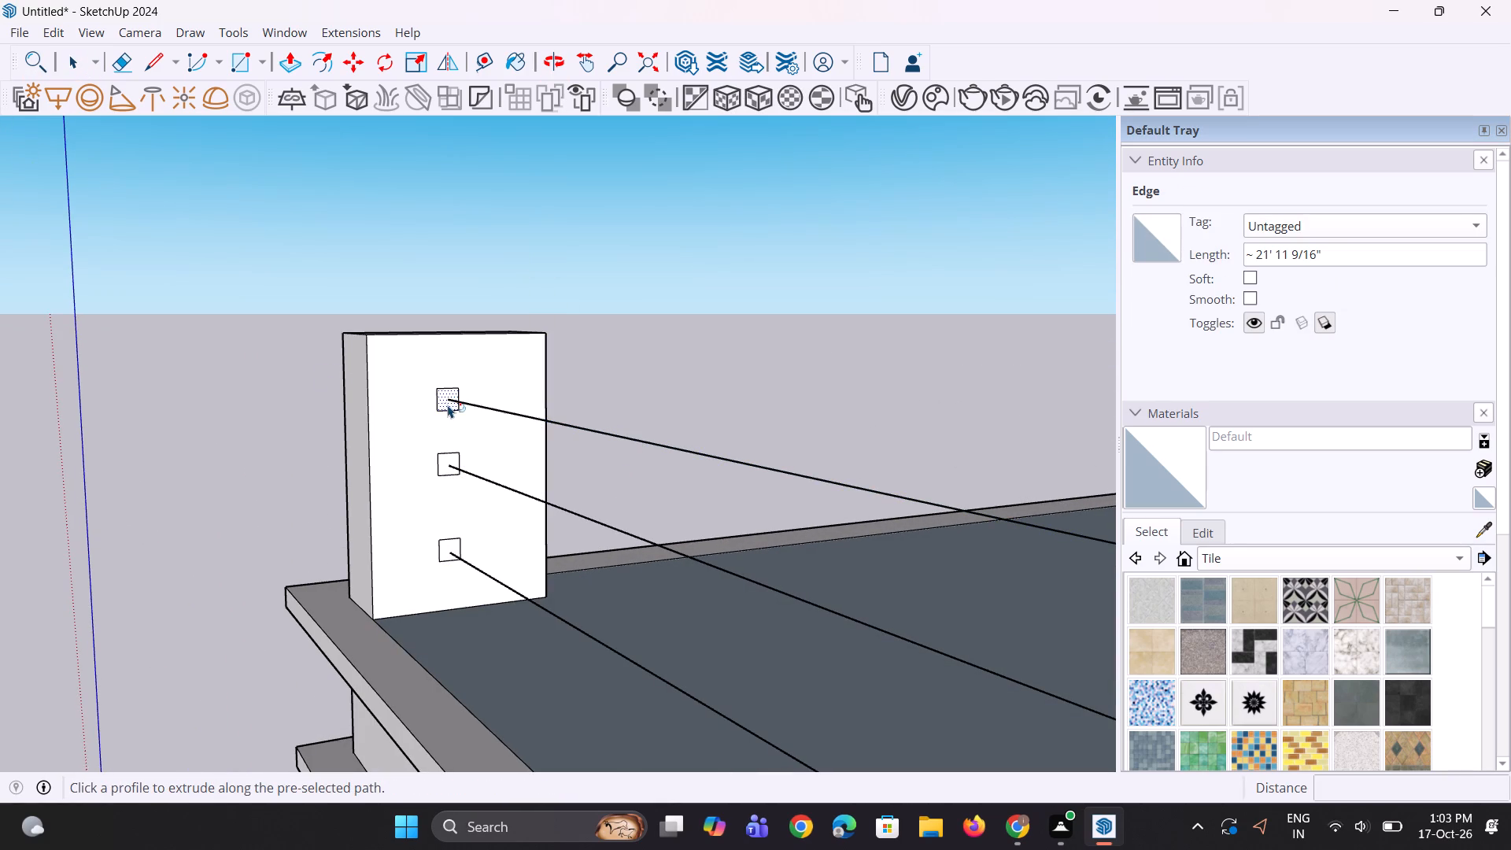
click(448, 405)
scroll(421, 374, down, 15)
middle_drag(464, 424, 586, 451)
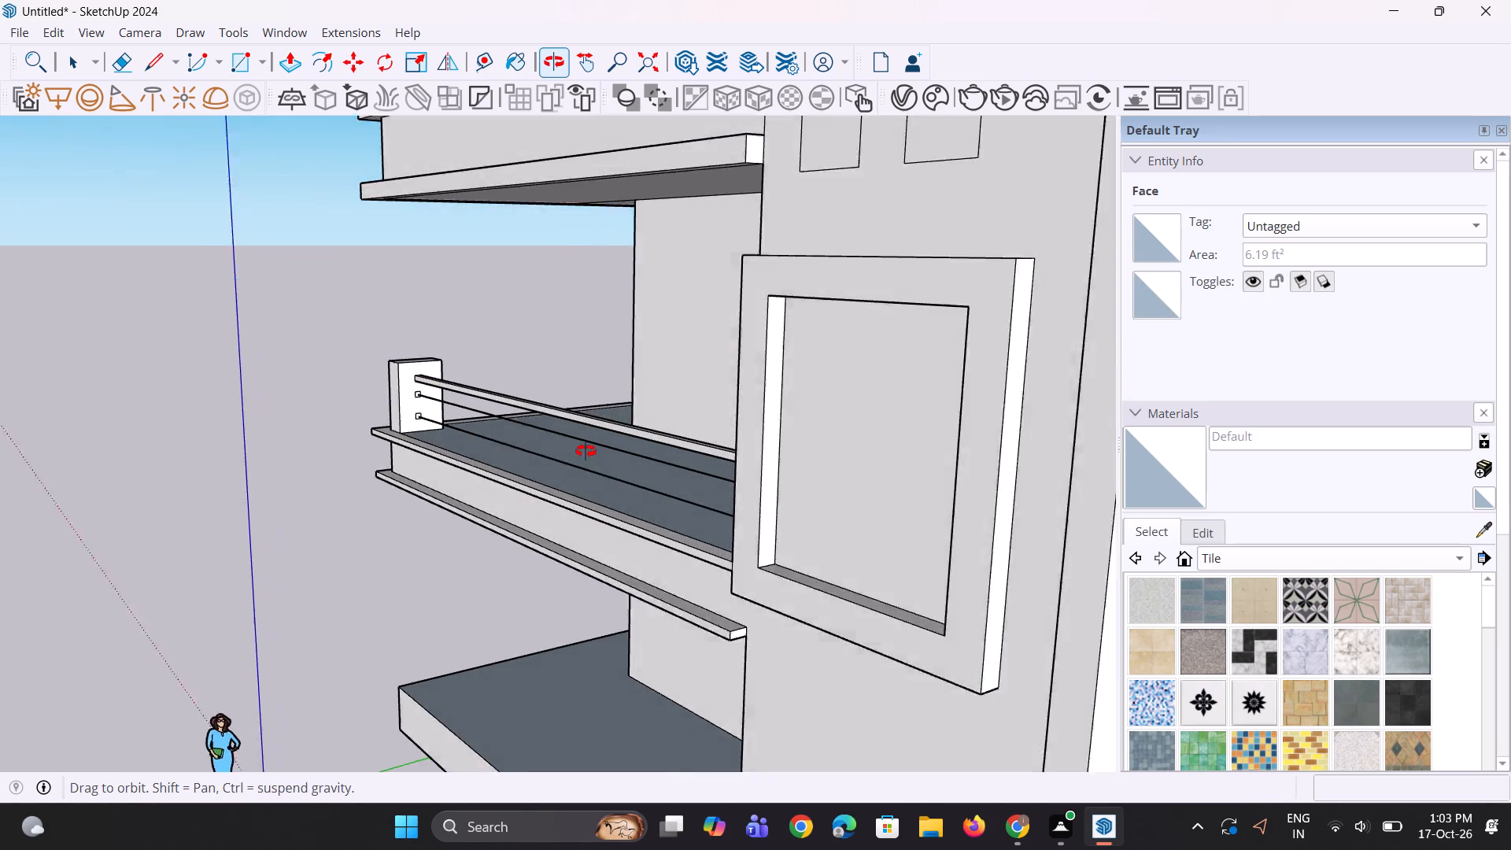
middle_drag(586, 451, 589, 451)
key(space)
key(space)
Extrude the middle square profile along the middle railing line with Follow Me to form the second rail.
scroll(431, 388, up, 7)
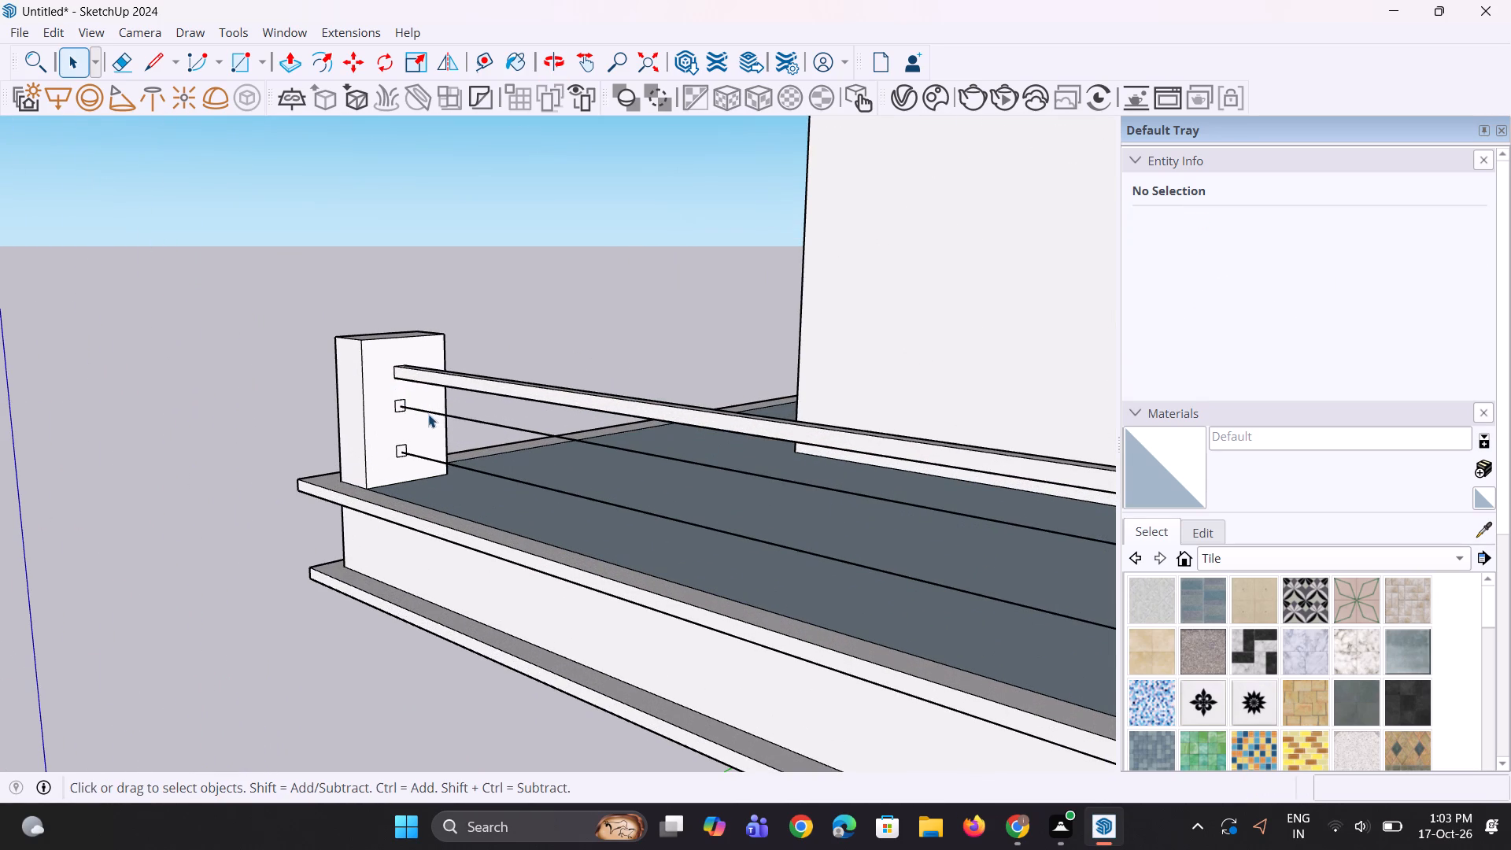
click(428, 414)
click(30, 79)
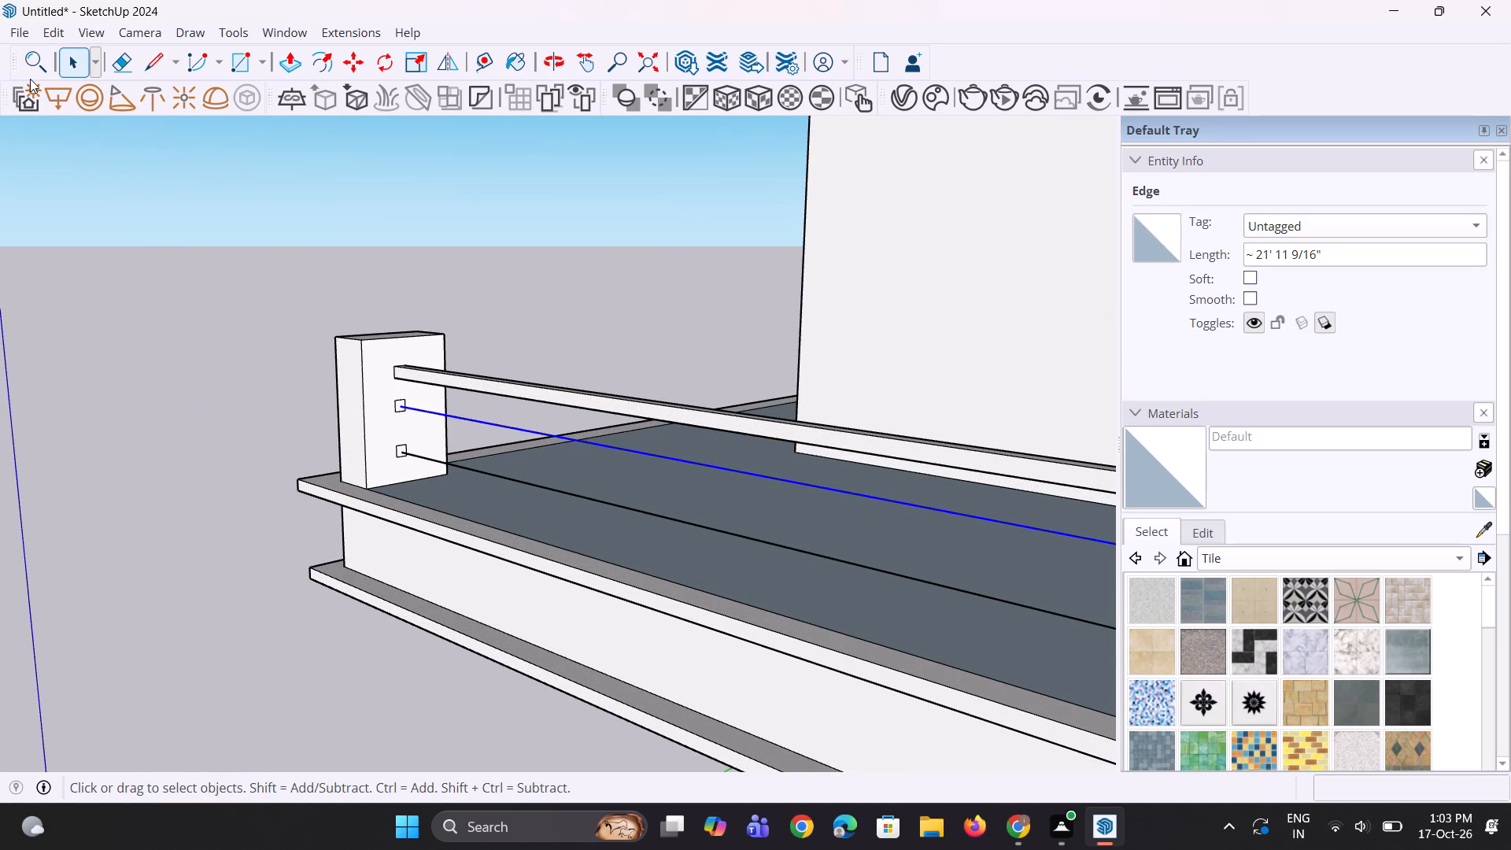
click(36, 76)
text(fol)
key(l)
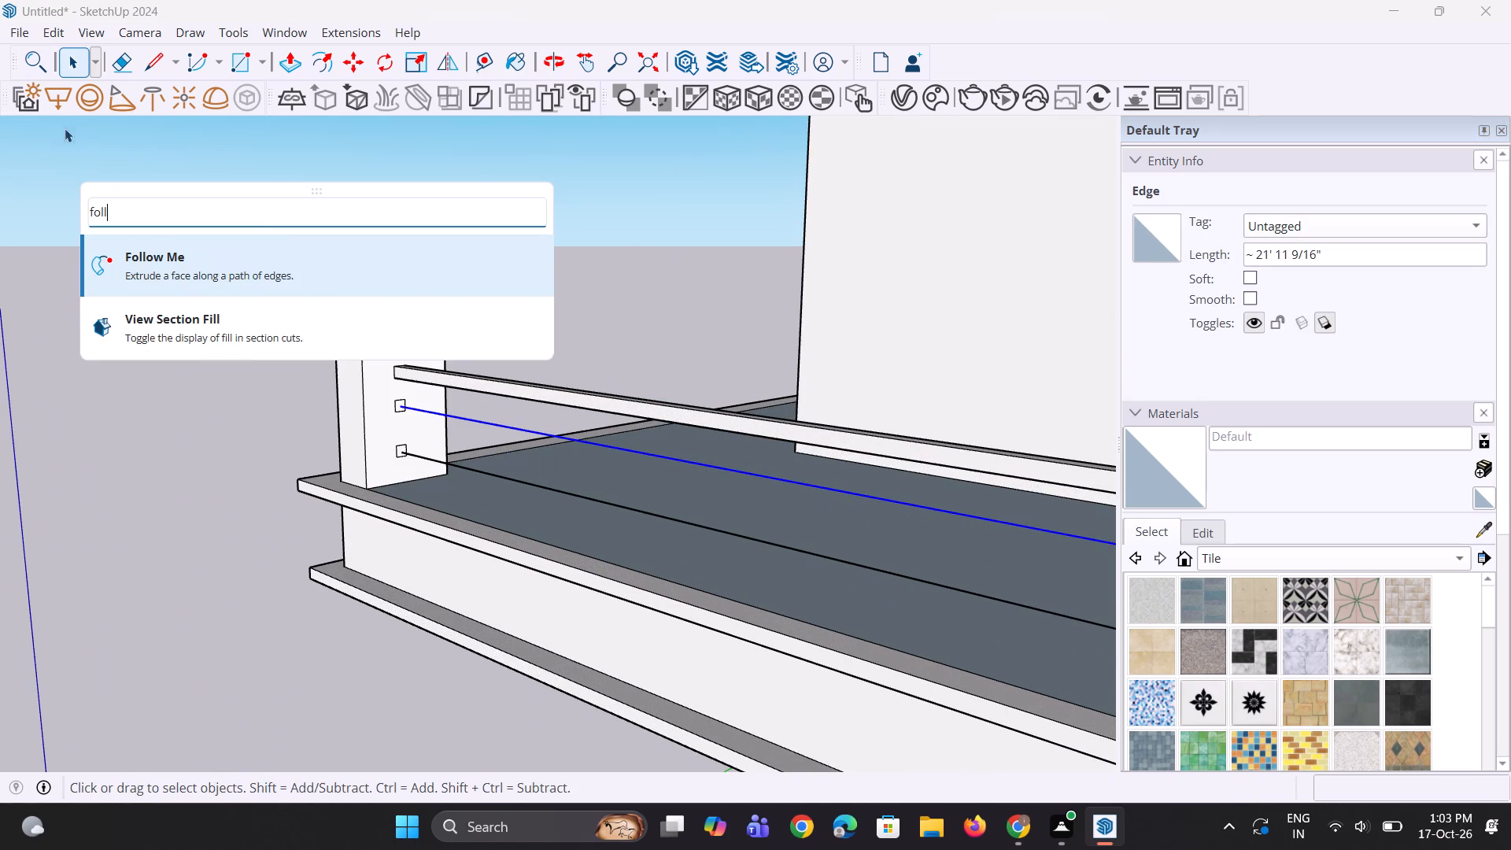
click(161, 247)
scroll(405, 391, up, 2)
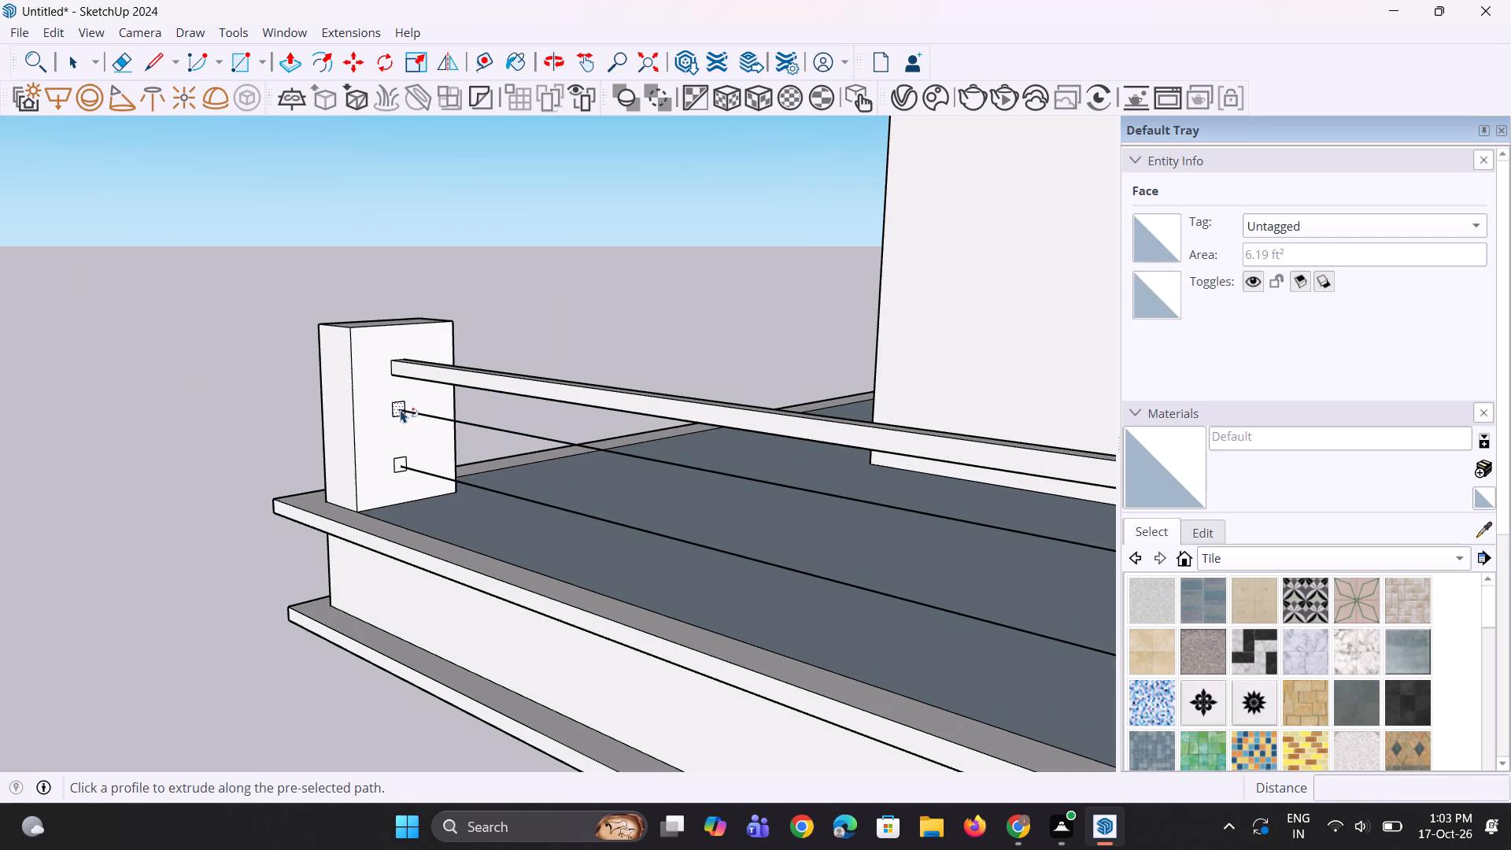
click(398, 410)
Extrude the lowest square profile along the bottom railing line up to the window-frame wall with Follow Me.
click(401, 467)
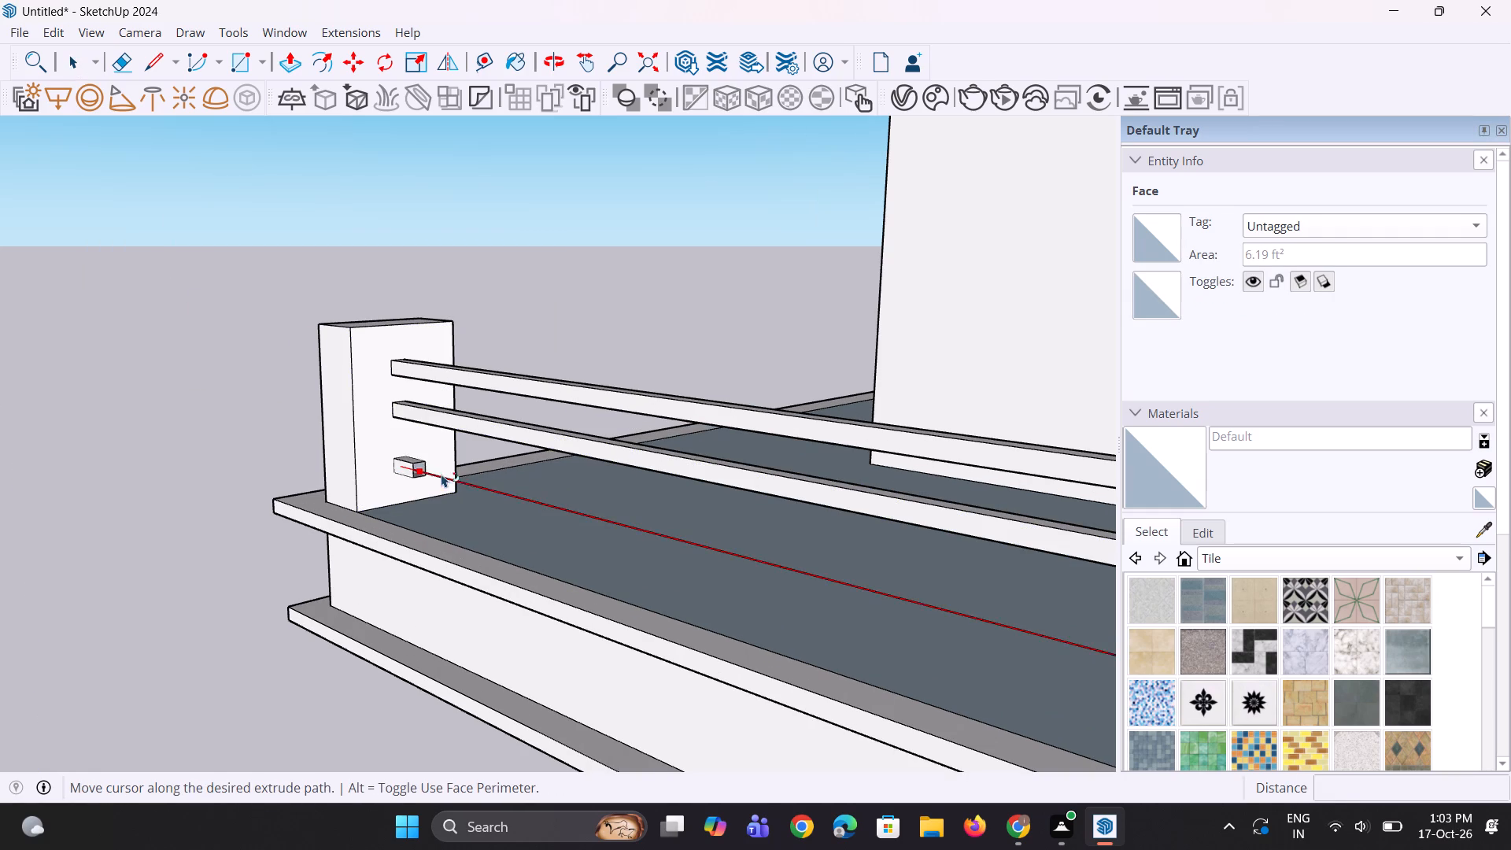
scroll(478, 479, down, 6)
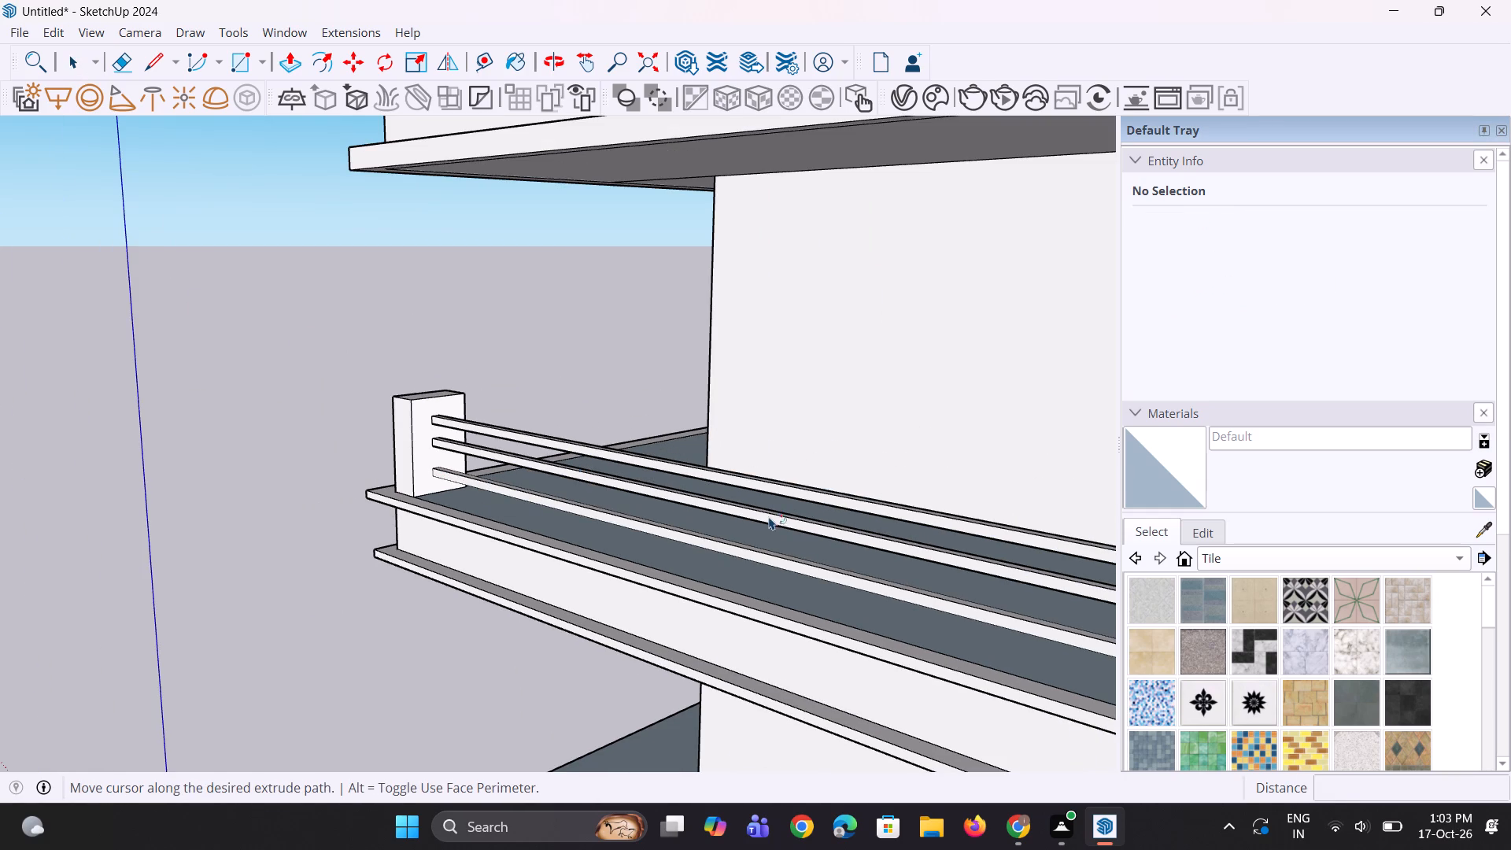
scroll(768, 517, down, 4)
middle_drag(999, 625, 1190, 598)
scroll(1071, 558, up, 1)
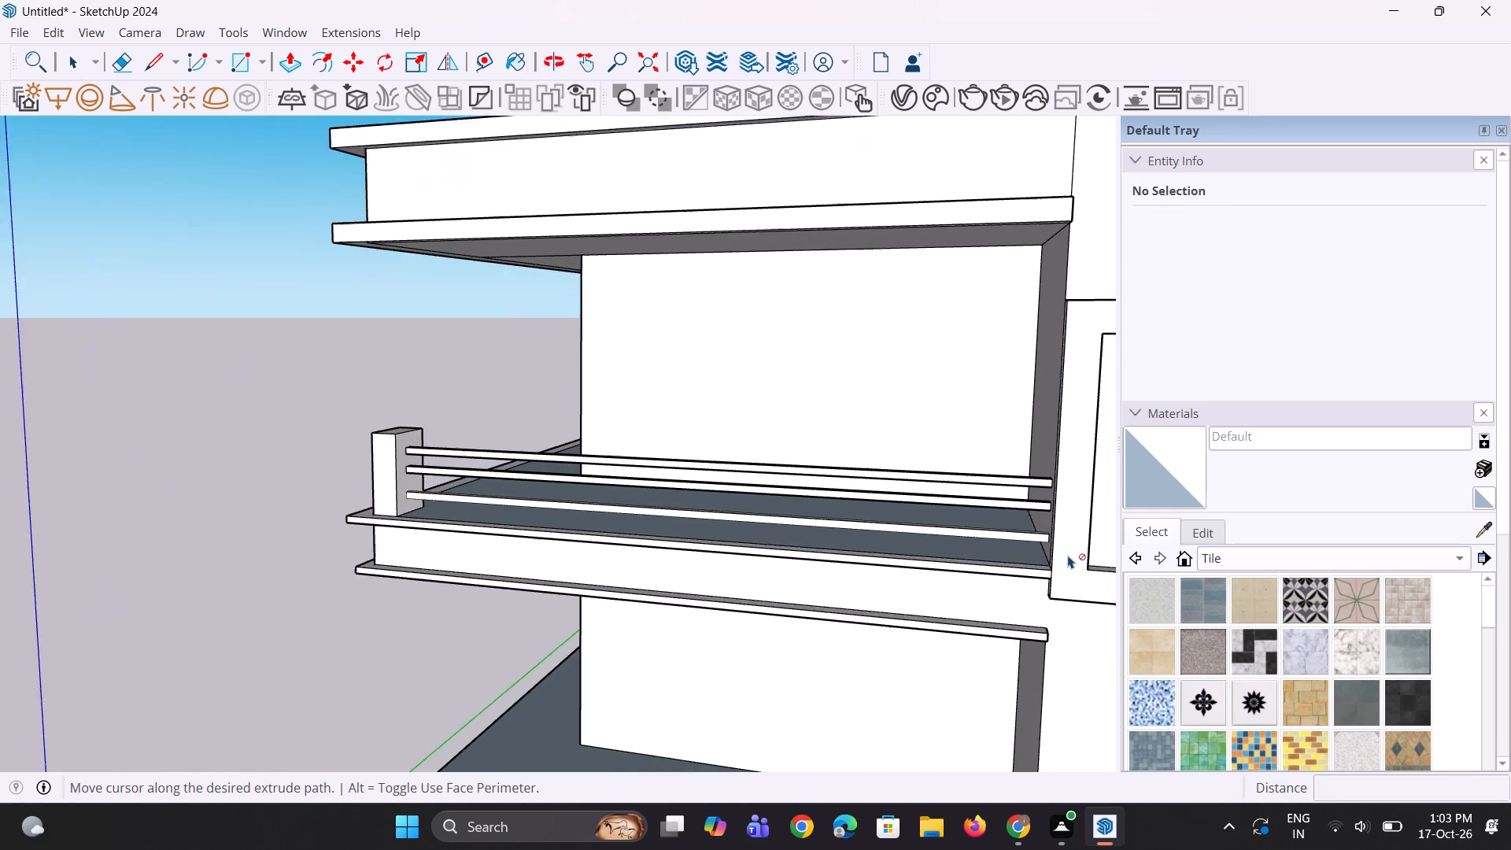
scroll(1068, 555, up, 1)
click(1051, 541)
scroll(1021, 556, up, 2)
key(space)
key(space)
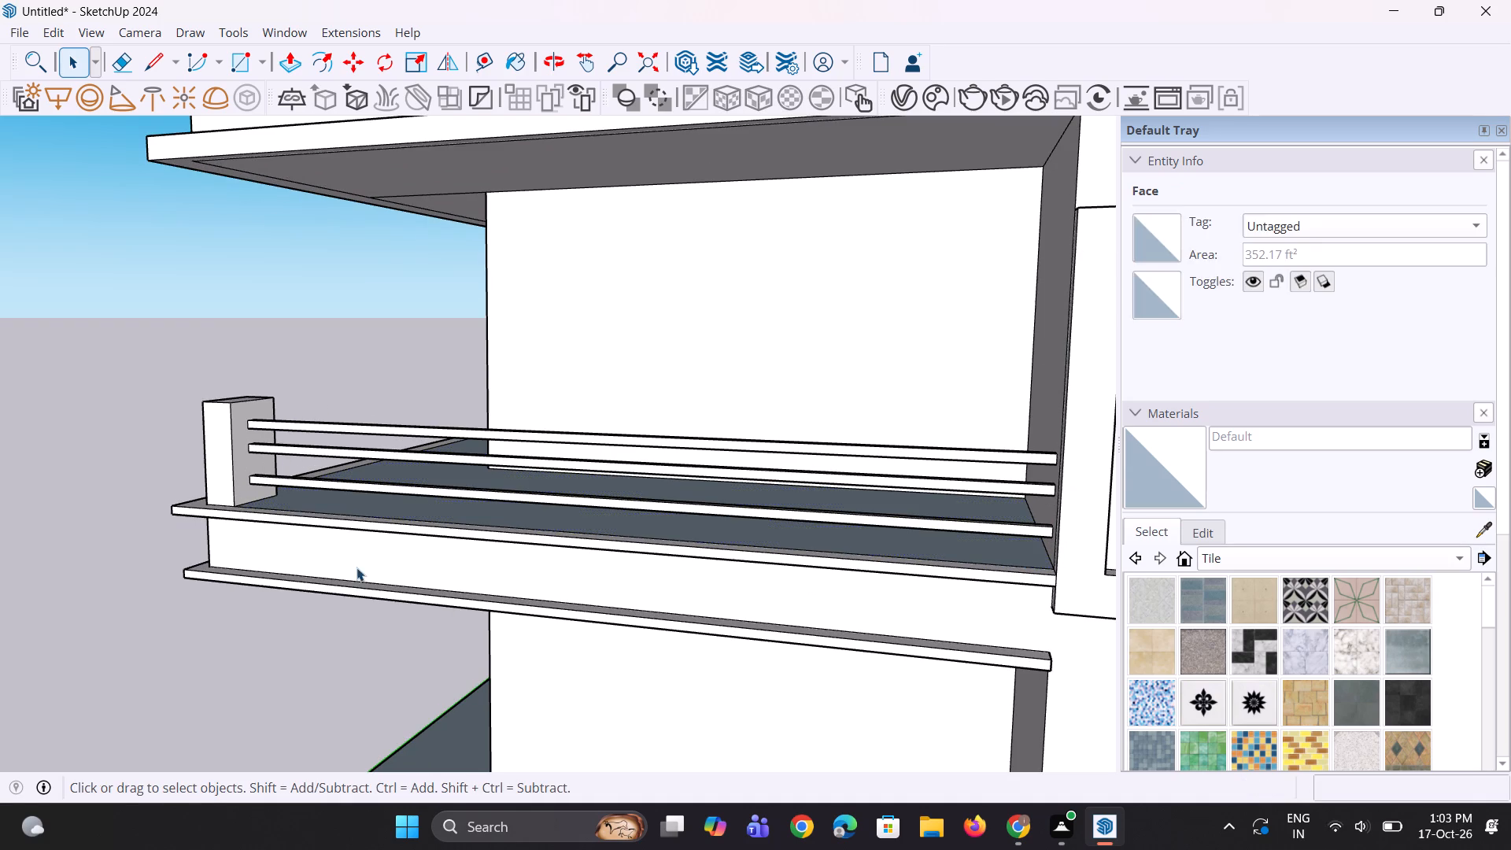
click(60, 511)
Examine the balcony's three rails and corner post against the whole building, from the front and from above.
middle_drag(301, 610, 461, 585)
scroll(461, 585, down, 12)
middle_drag(449, 582, 443, 624)
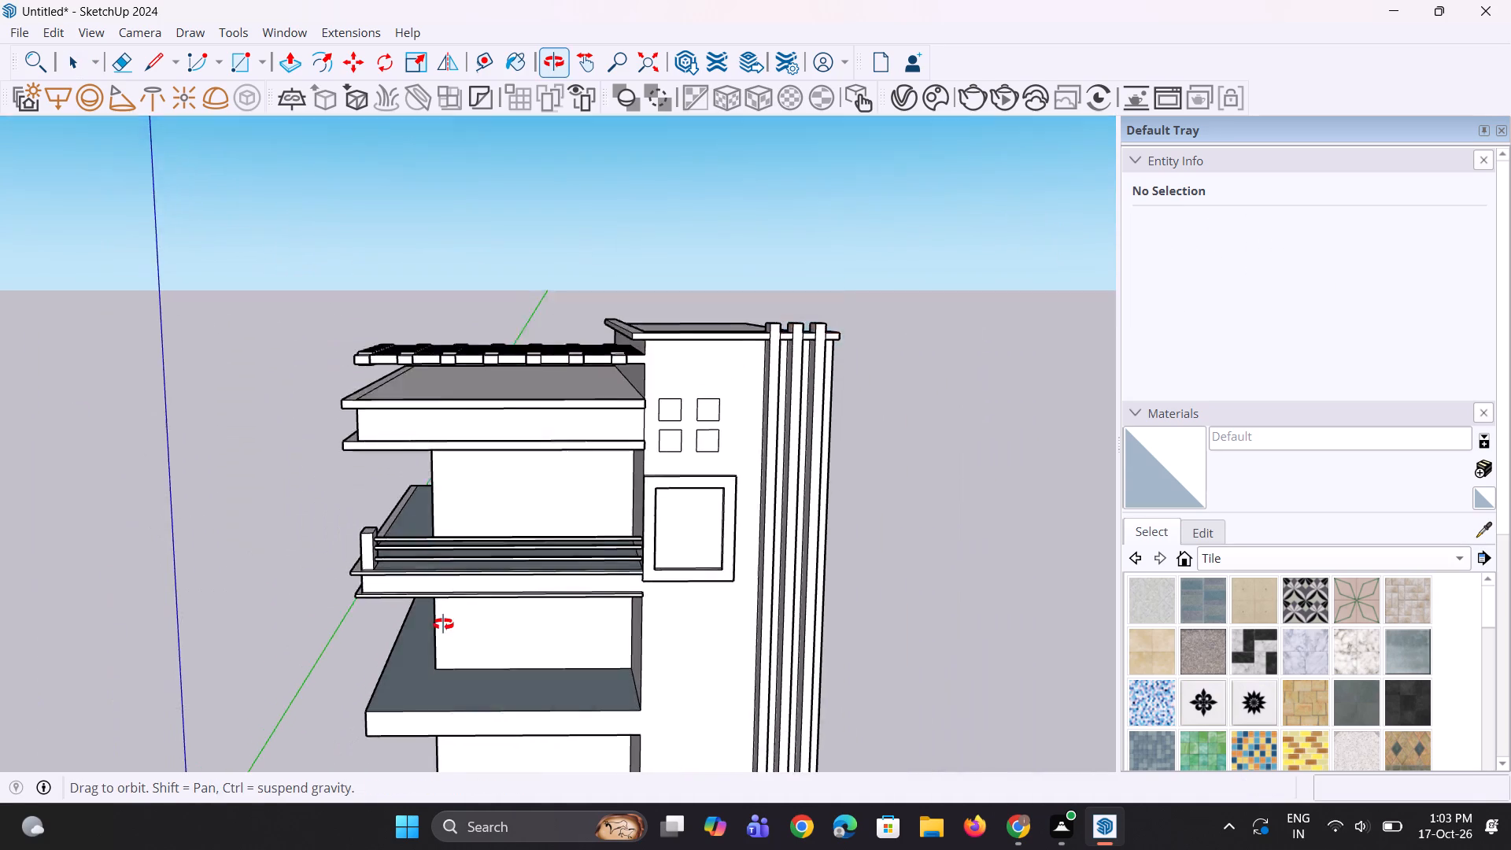
middle_drag(443, 624, 447, 557)
scroll(327, 513, up, 9)
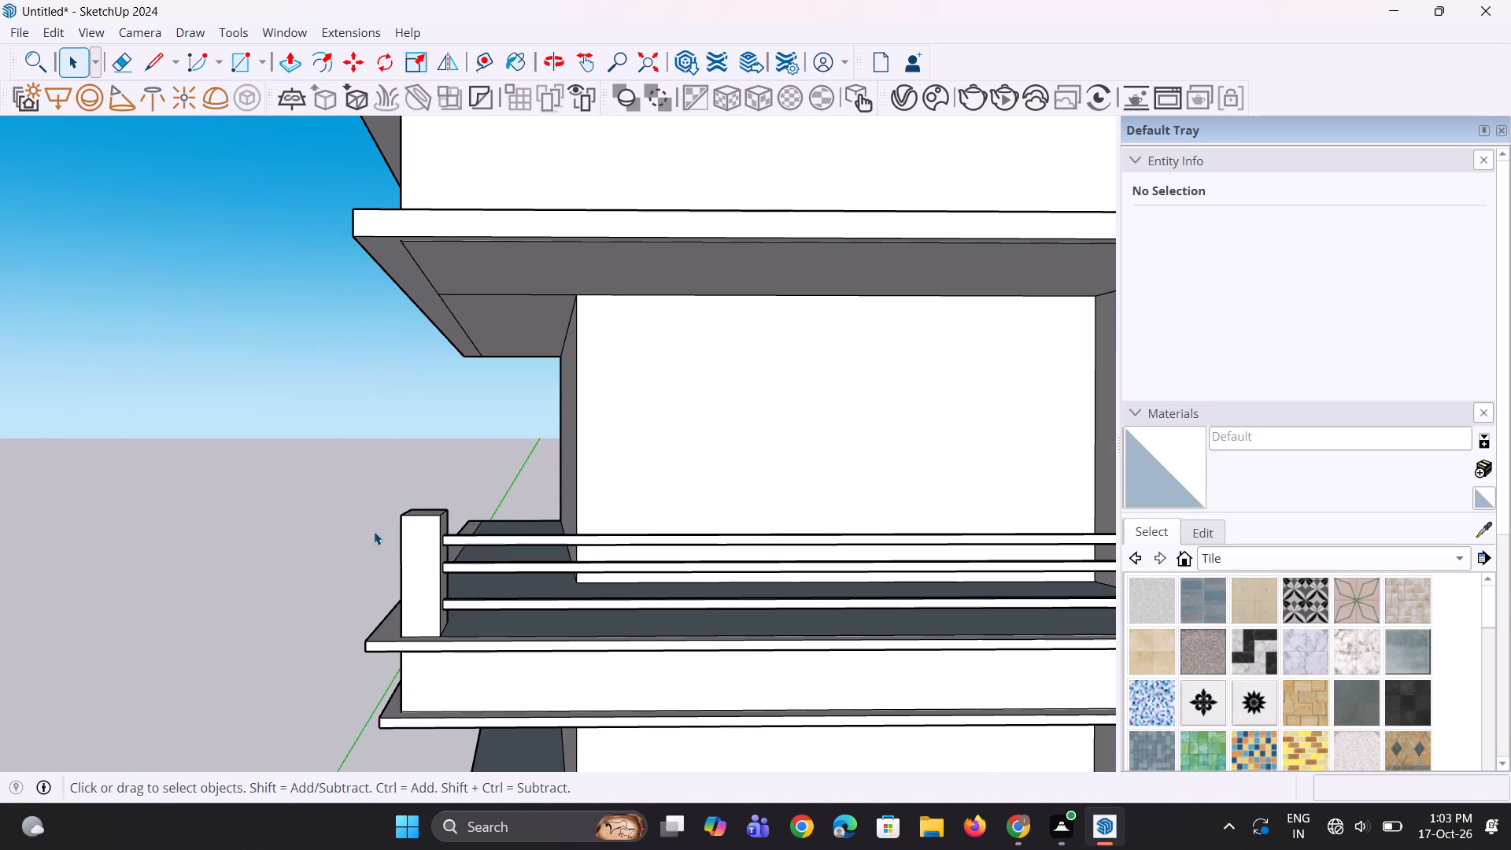
scroll(491, 487, down, 3)
middle_drag(568, 623, 628, 767)
scroll(575, 642, up, 4)
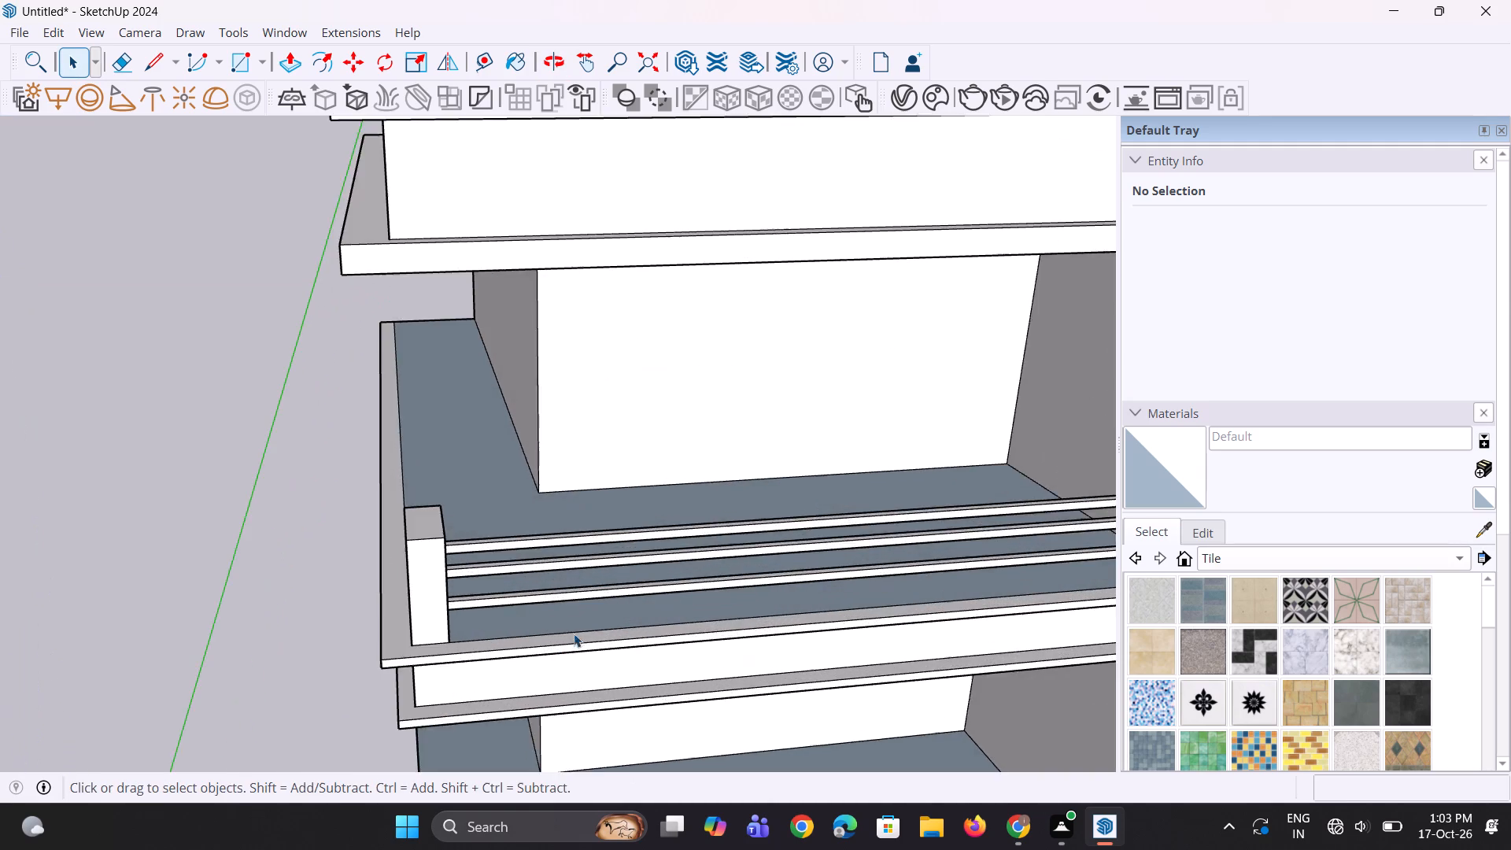
scroll(574, 634, up, 3)
middle_click(561, 643)
scroll(556, 640, up, 3)
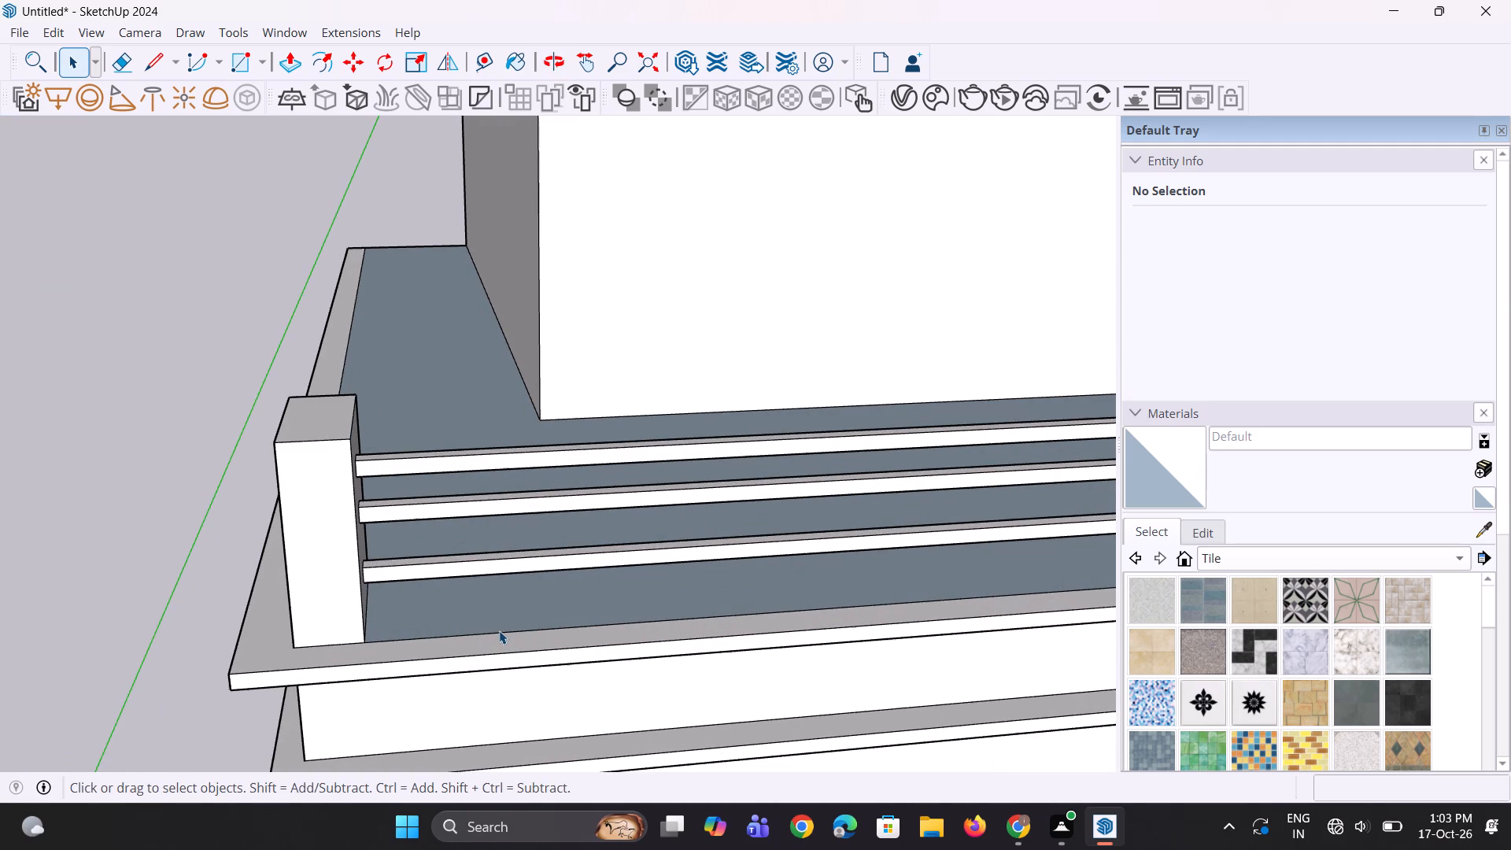
Draw a vertical line about 3' 4" high from the balcony ledge's inner edge near the corner post, reaching above the top rail.
key(l)
scroll(498, 625, up, 2)
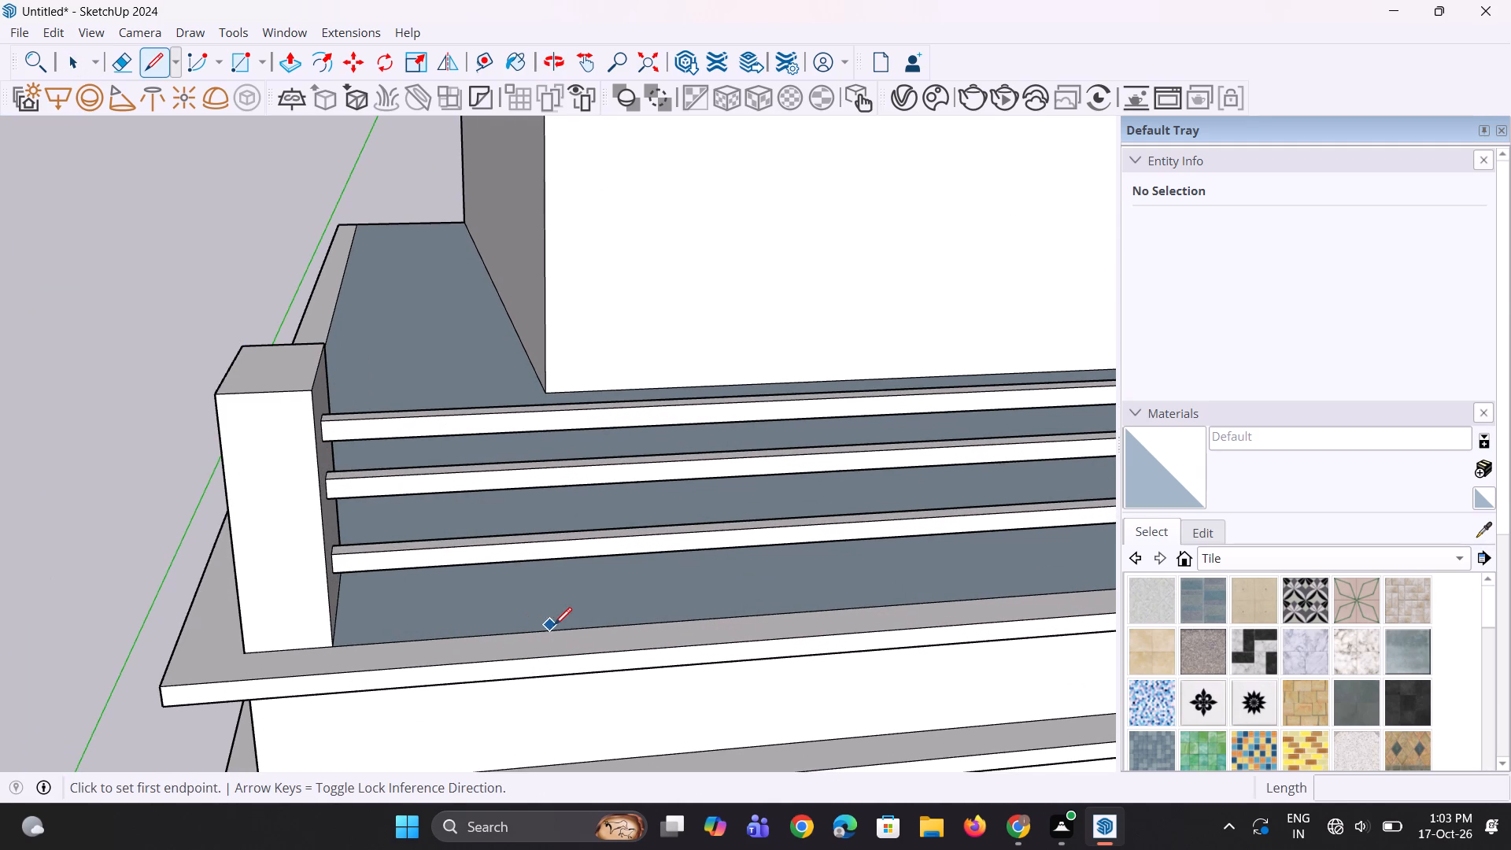
click(554, 625)
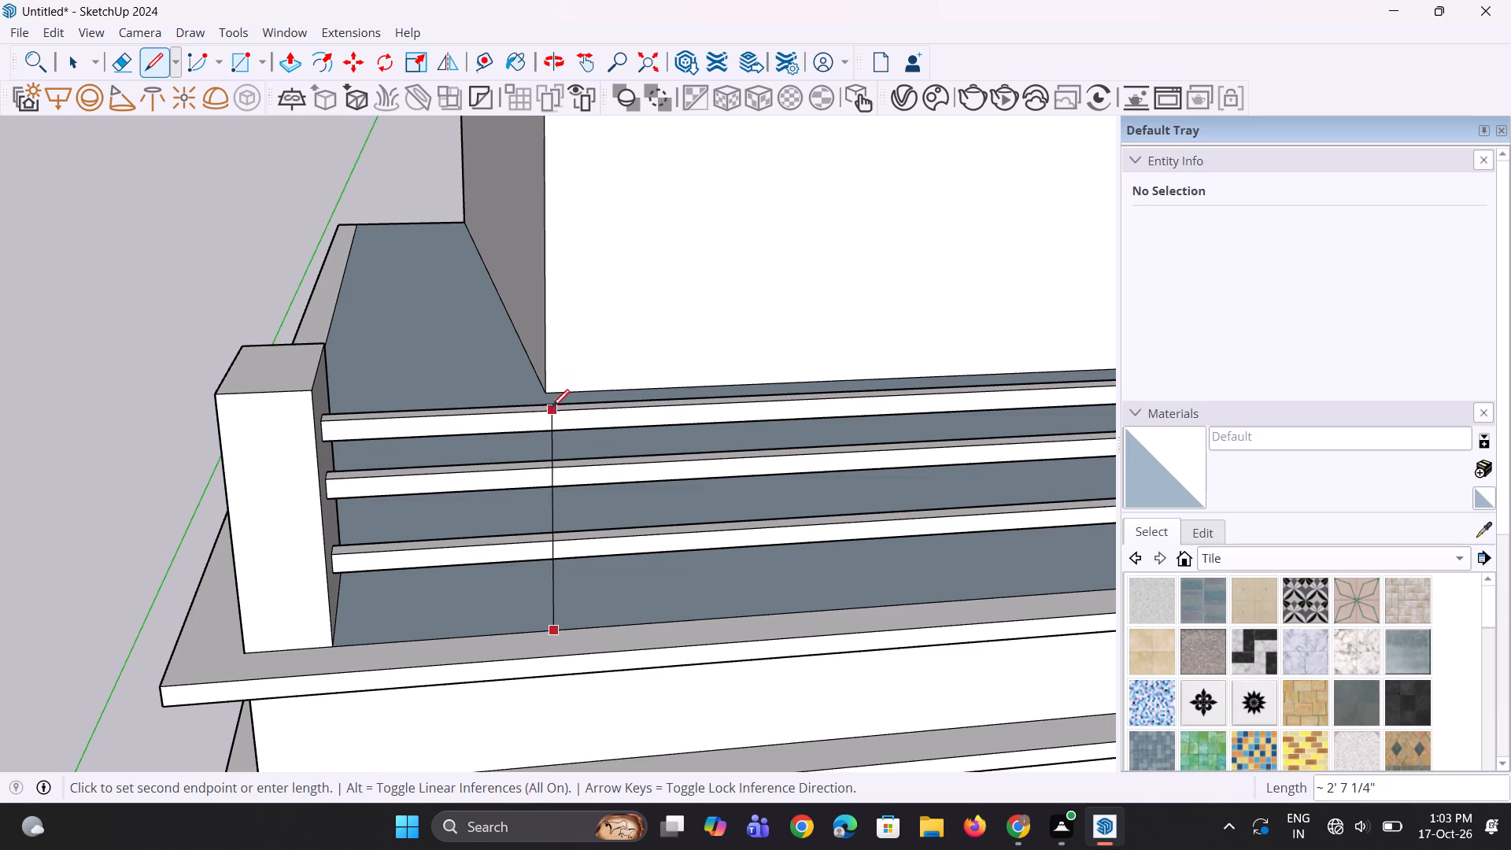
middle_drag(561, 417, 267, 501)
scroll(516, 364, up, 1)
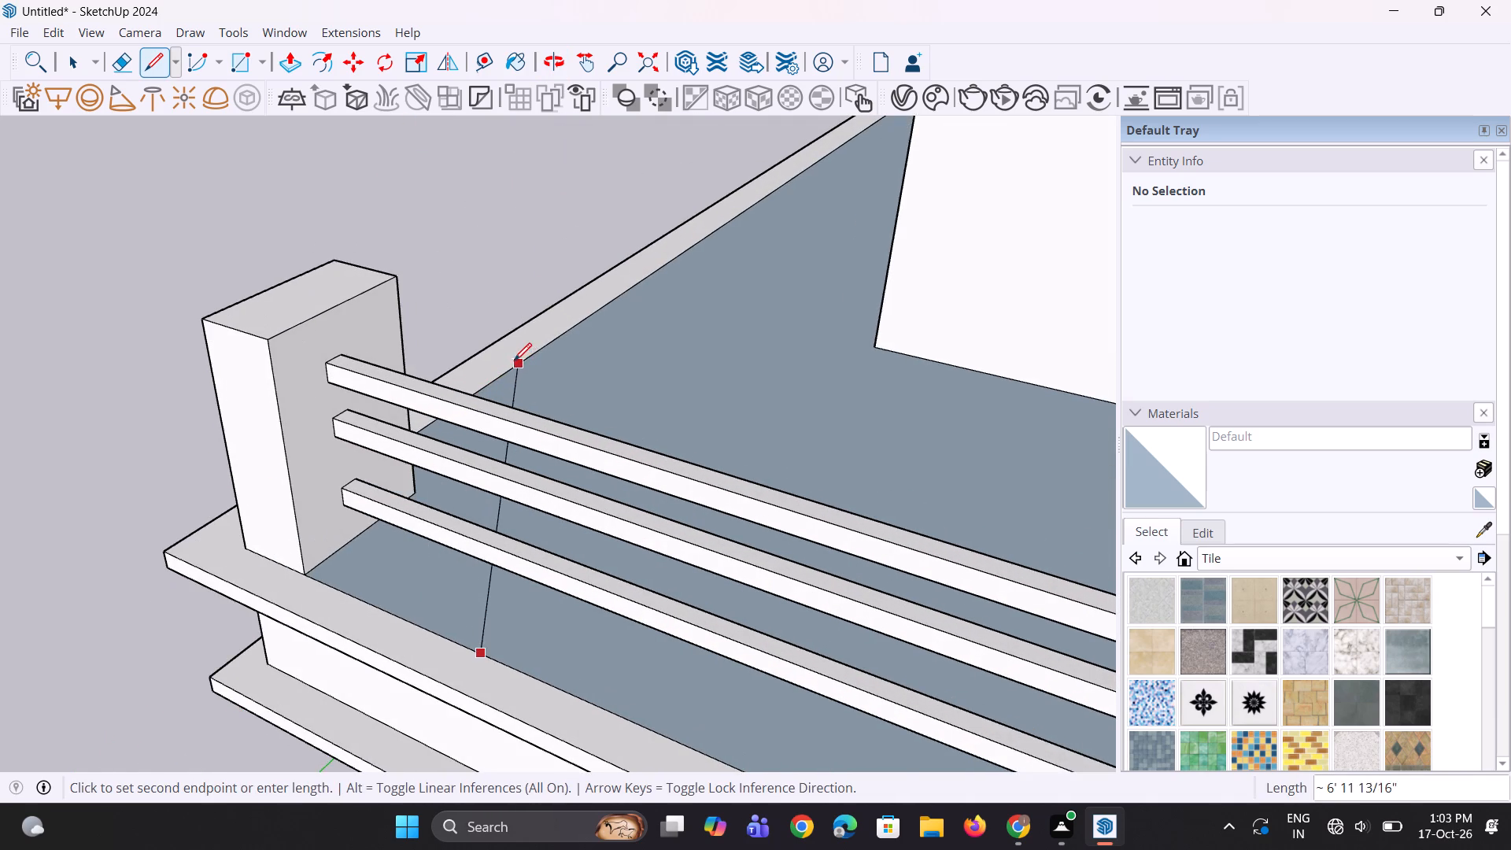
scroll(508, 361, up, 2)
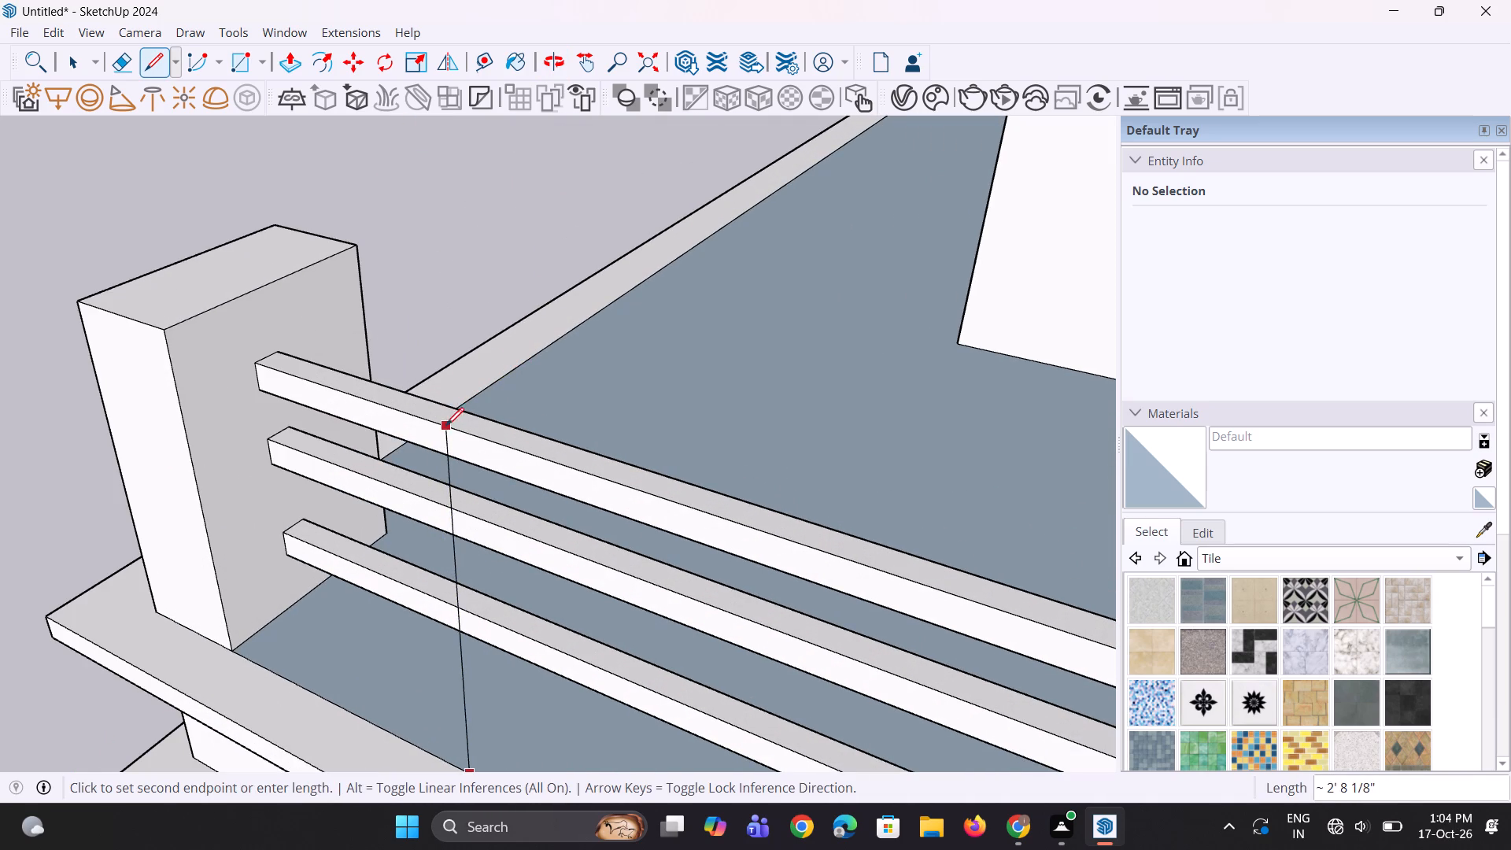
click(445, 379)
middle_drag(473, 507, 534, 488)
scroll(512, 432, down, 2)
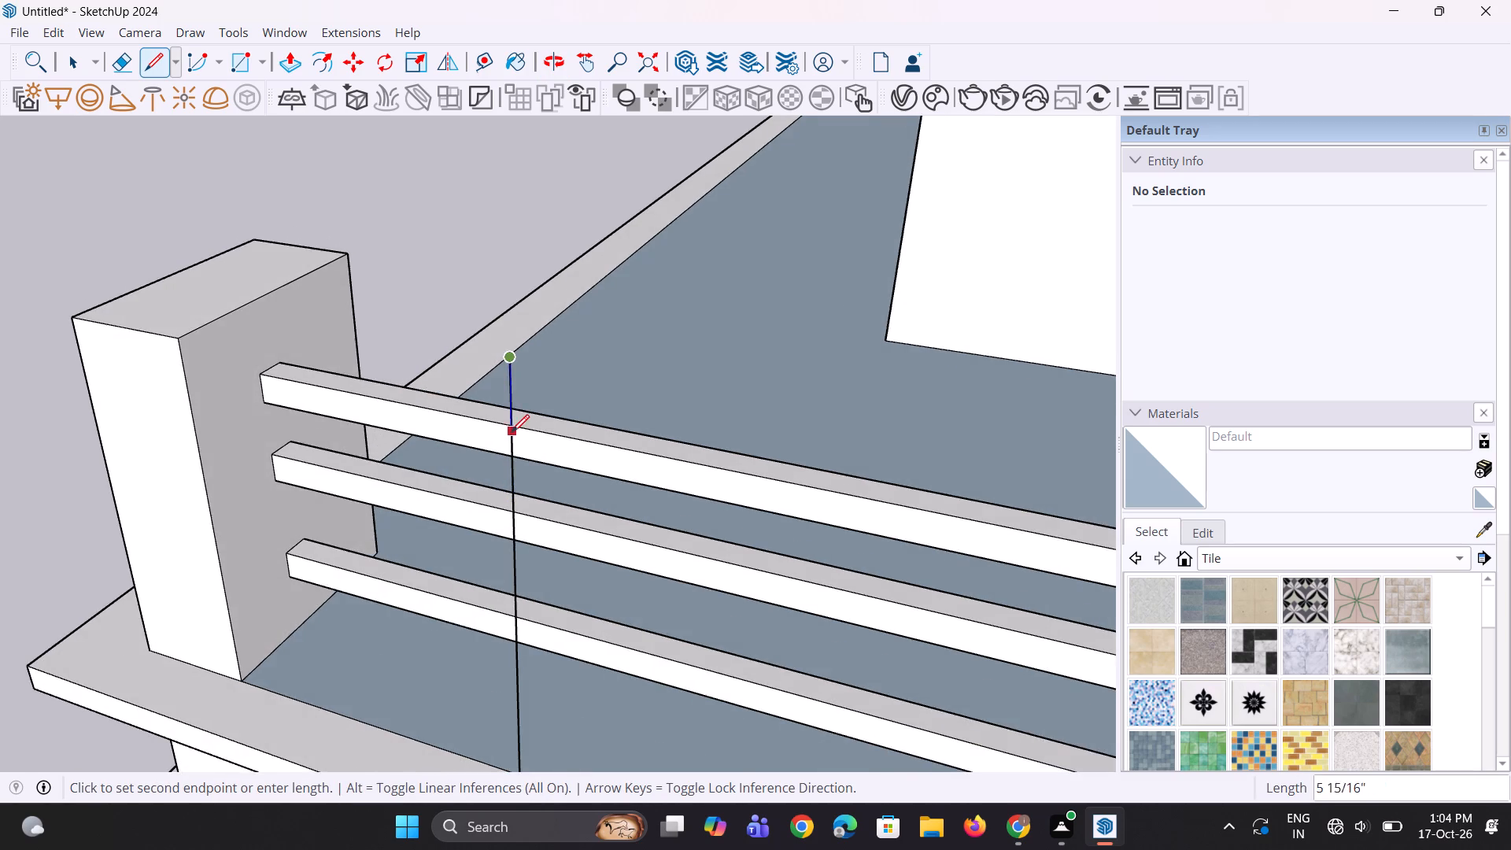
scroll(512, 432, down, 7)
middle_drag(543, 572, 585, 632)
scroll(538, 620, up, 4)
key(space)
scroll(524, 618, up, 2)
key(space)
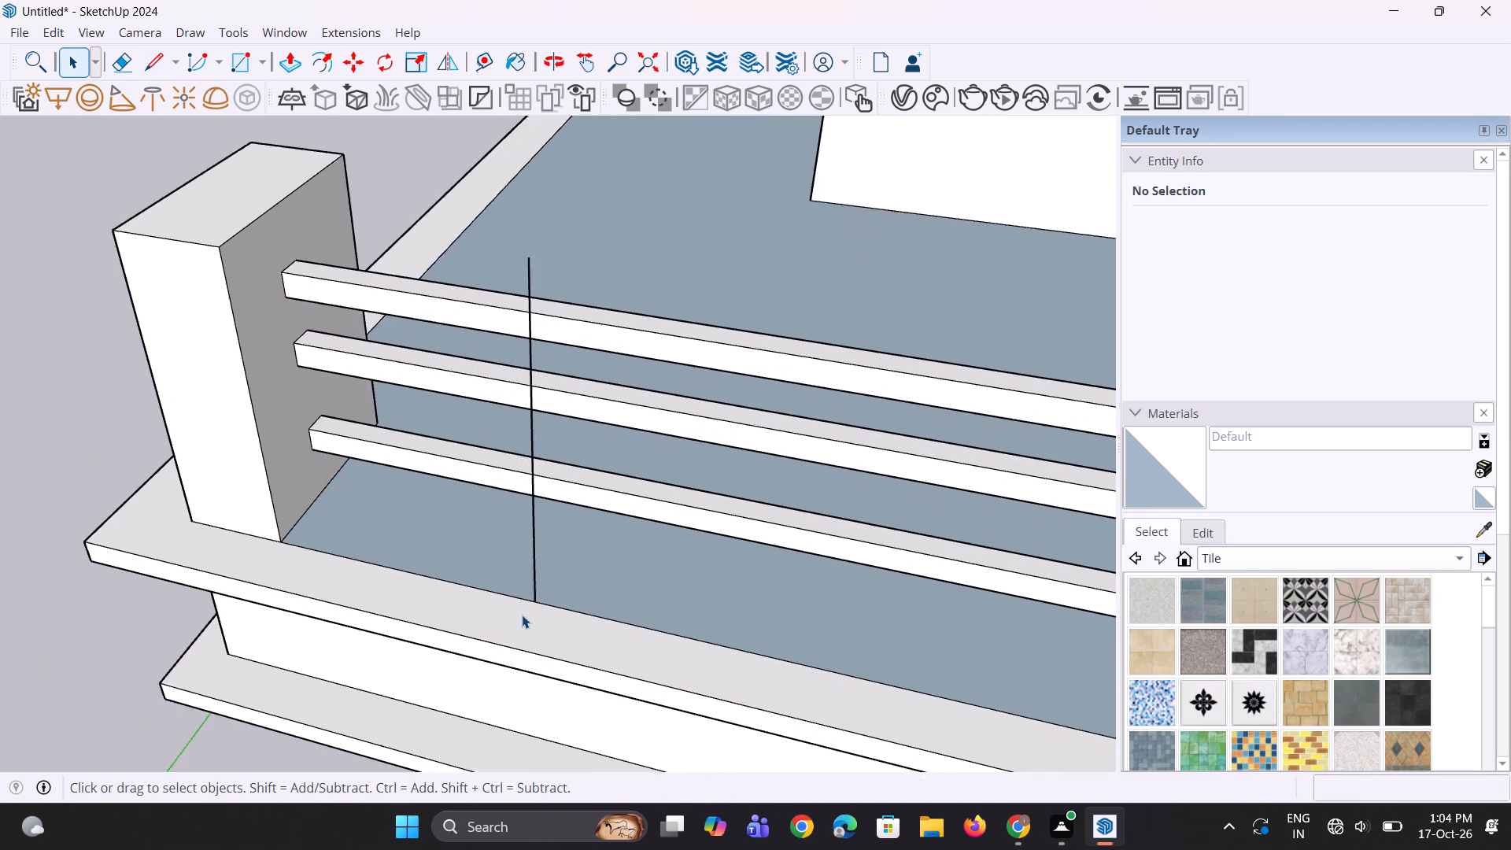
Draw a small rectangle about 4 1/2" by 3 5/16" around the foot of the vertical line, straddling the ledge's inner edge.
scroll(522, 615, up, 3)
middle_drag(522, 615, 544, 653)
scroll(544, 644, up, 4)
key(r)
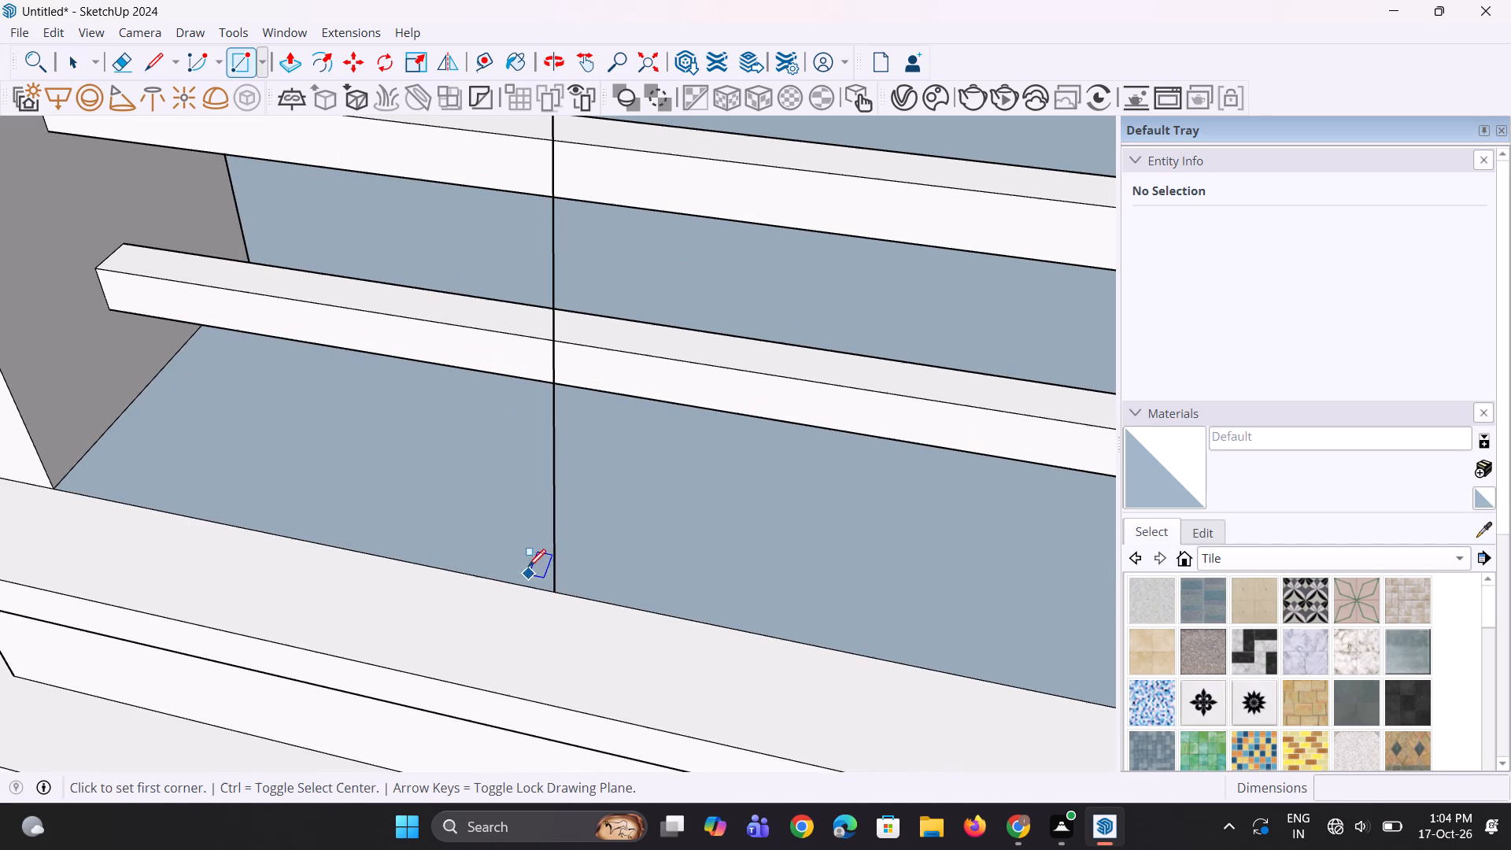
click(526, 563)
click(591, 625)
middle_drag(598, 634, 611, 643)
key(space)
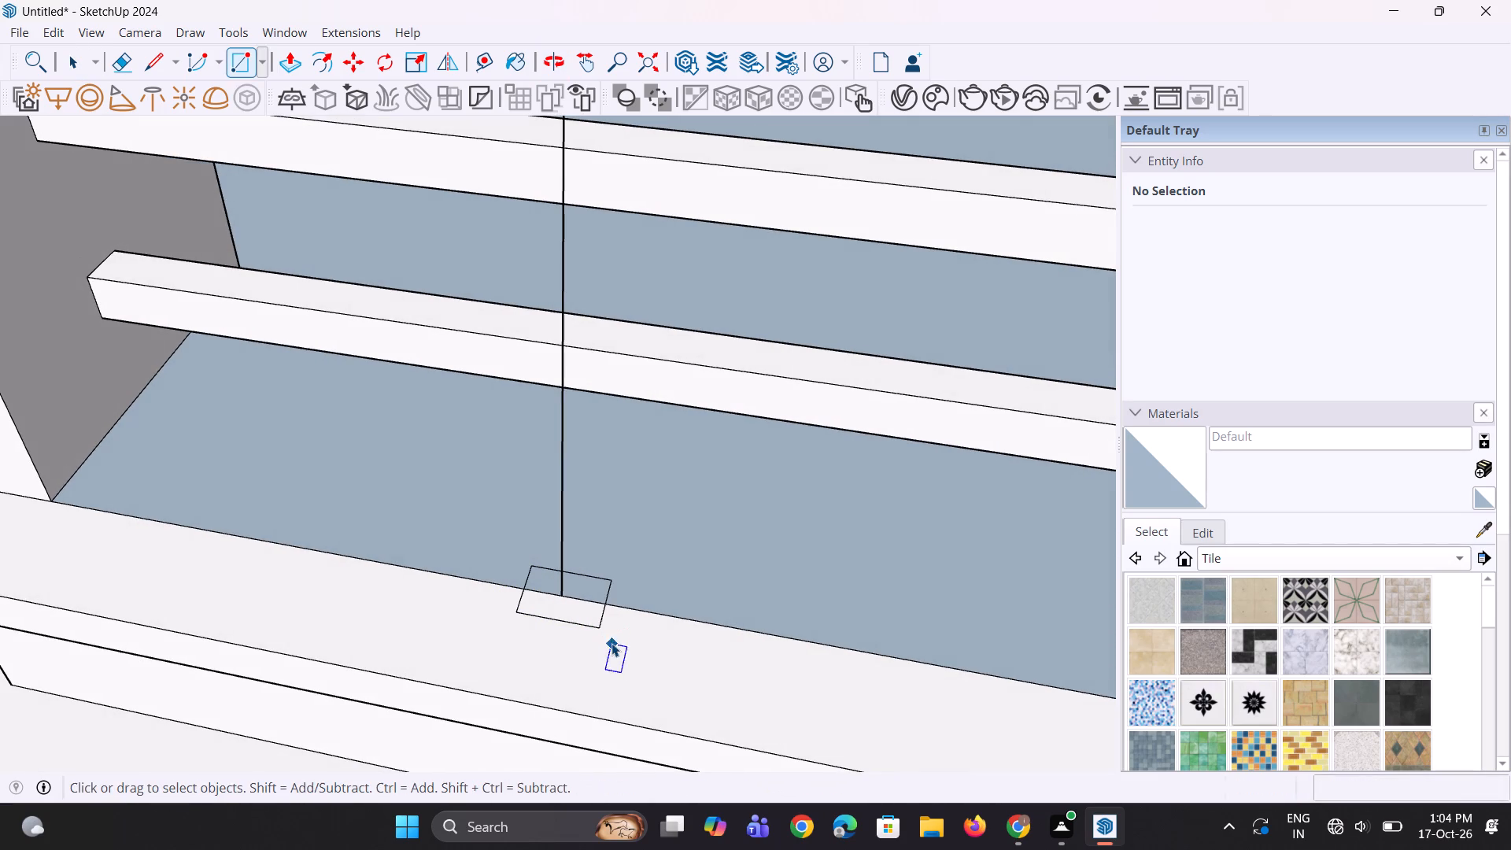
key(space)
Move both segments of the small rectangle's right side edge 13/16" inward toward the vertical line.
click(600, 625)
scroll(601, 626, up, 2)
click(600, 617)
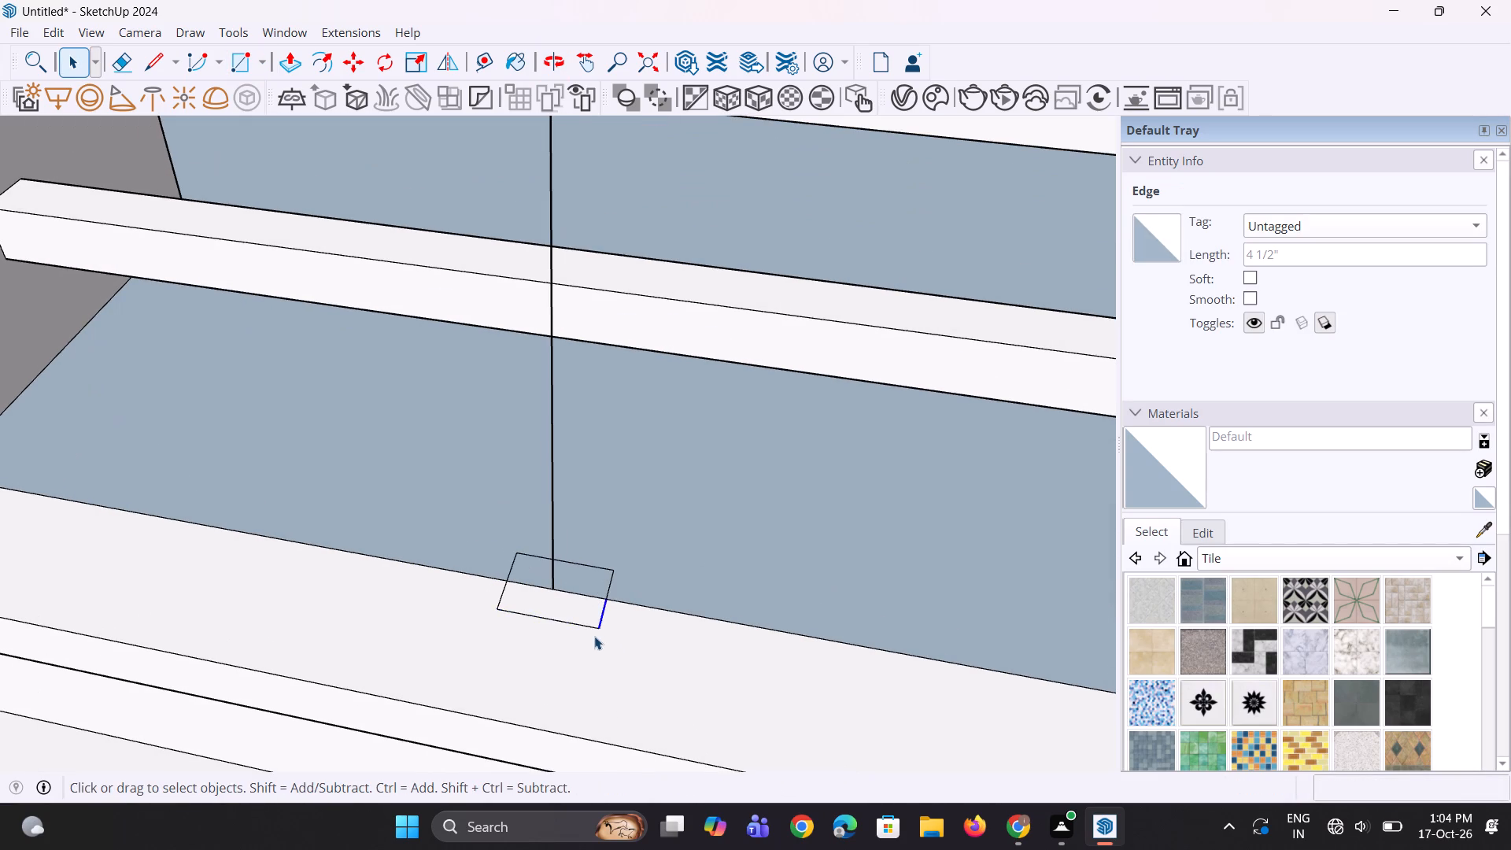
scroll(594, 636, up, 5)
ctrl+click(612, 571)
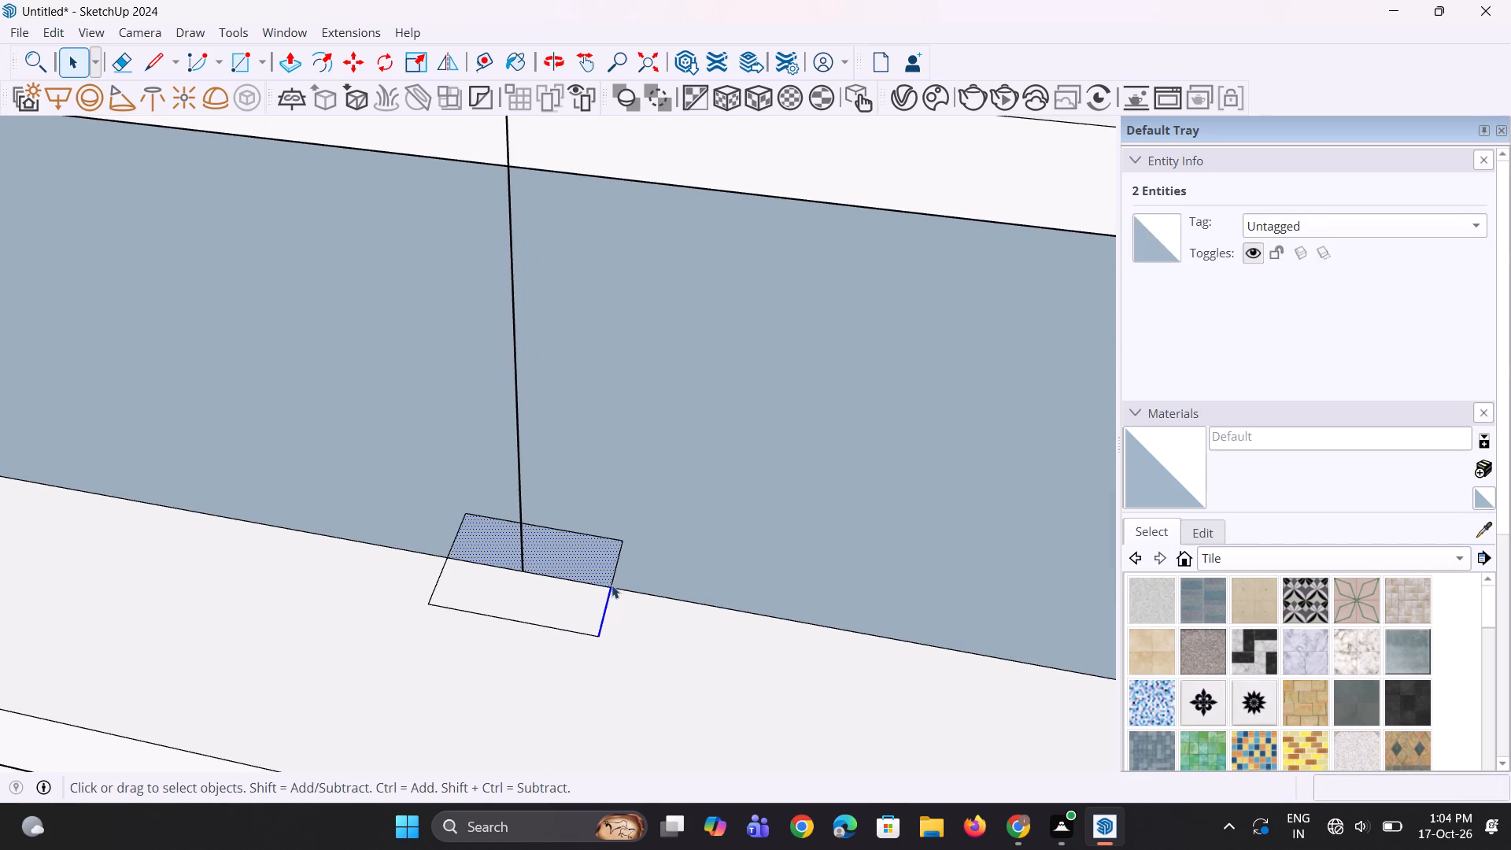
ctrl+click(615, 579)
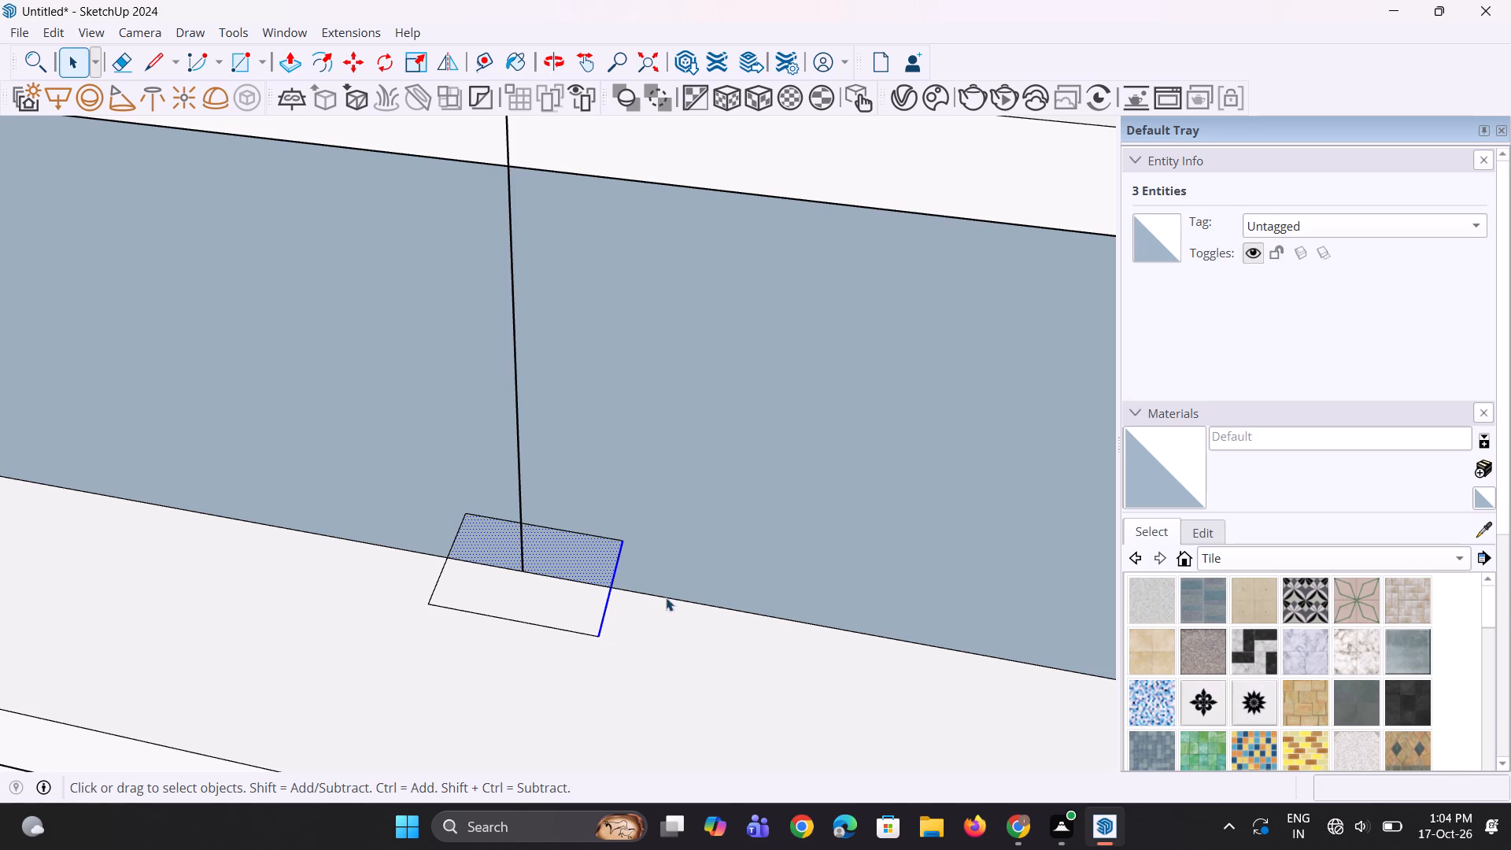
click(666, 597)
click(606, 604)
scroll(606, 595, up, 3)
ctrl+click(614, 577)
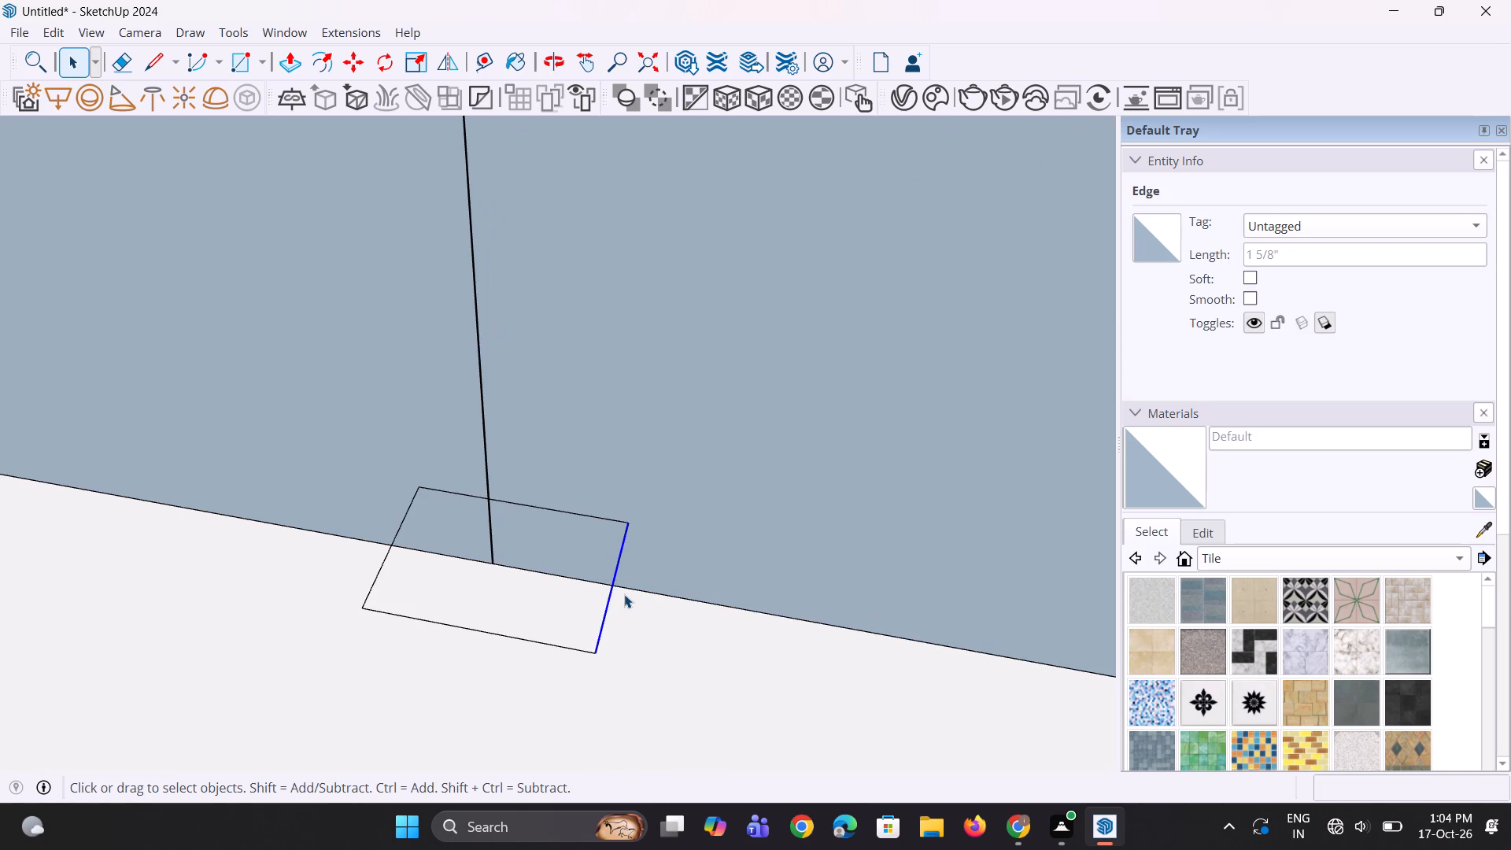
scroll(630, 601, down, 5)
scroll(629, 615, up, 1)
middle_drag(623, 643, 741, 646)
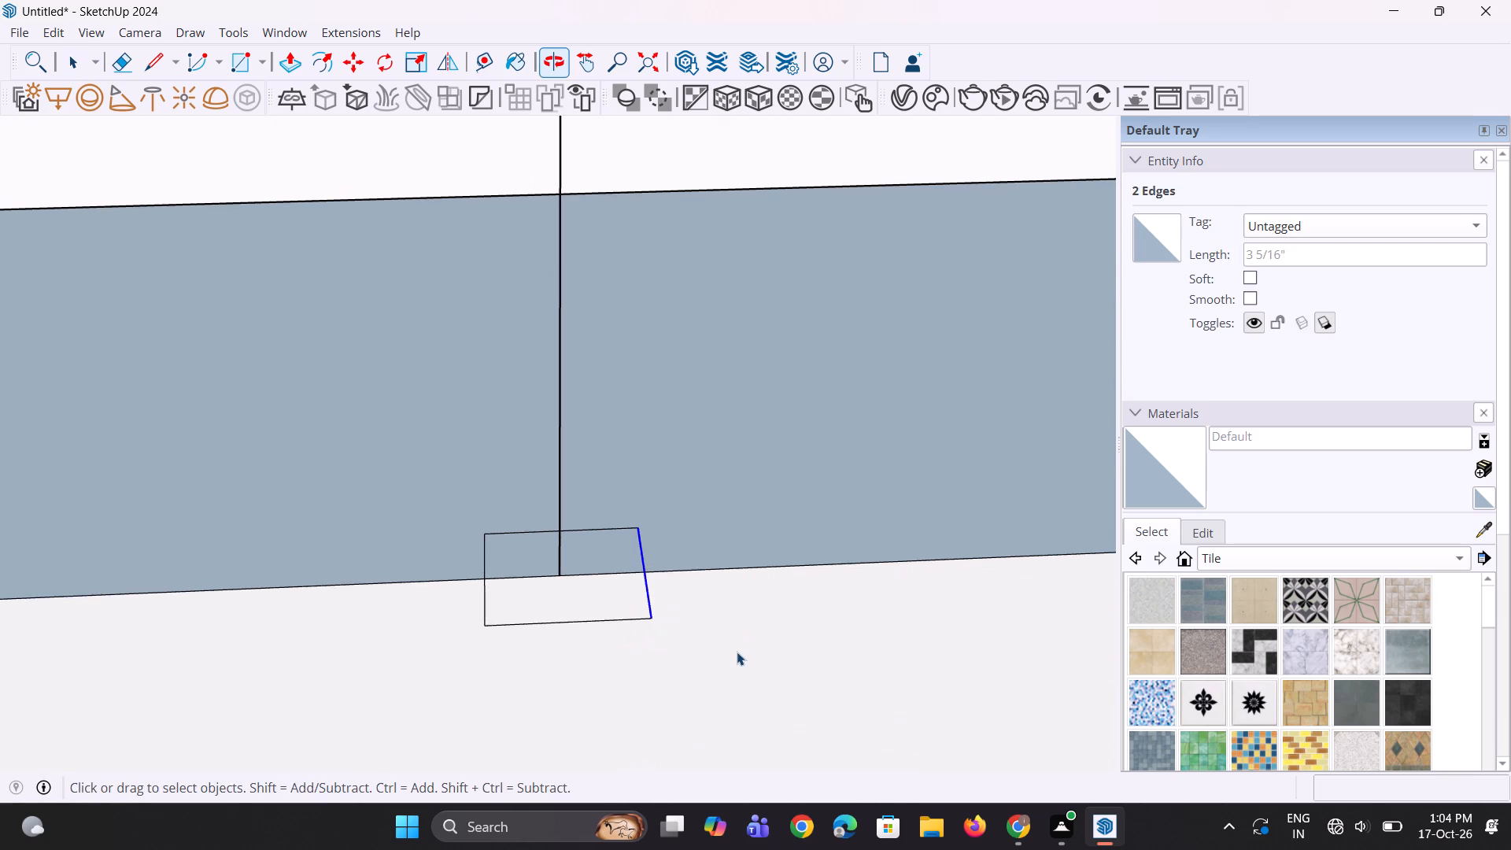
scroll(728, 649, up, 3)
key(m)
scroll(698, 630, up, 2)
click(613, 607)
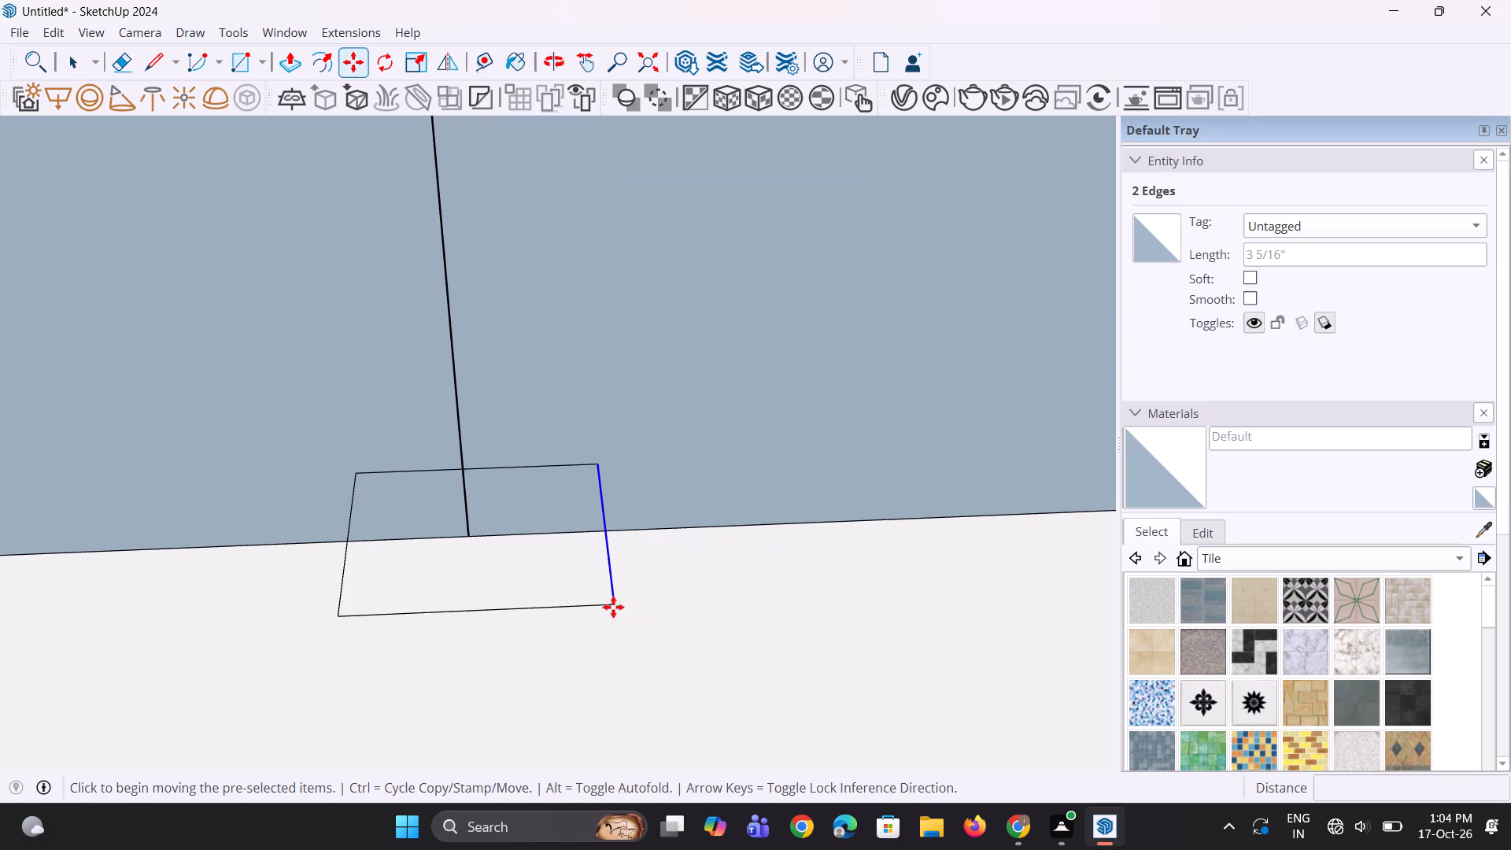
click(564, 616)
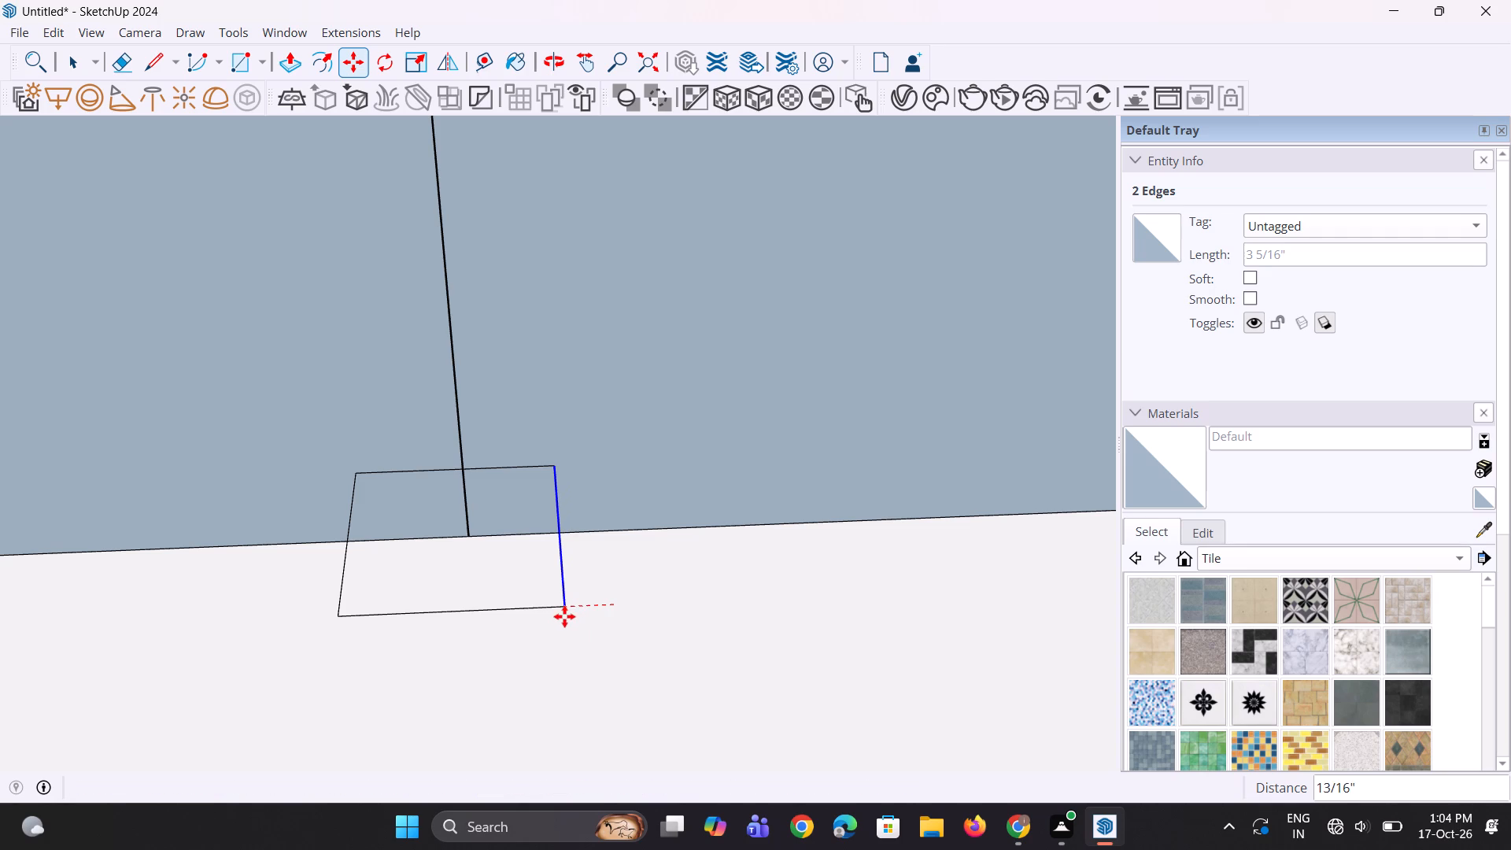
key(space)
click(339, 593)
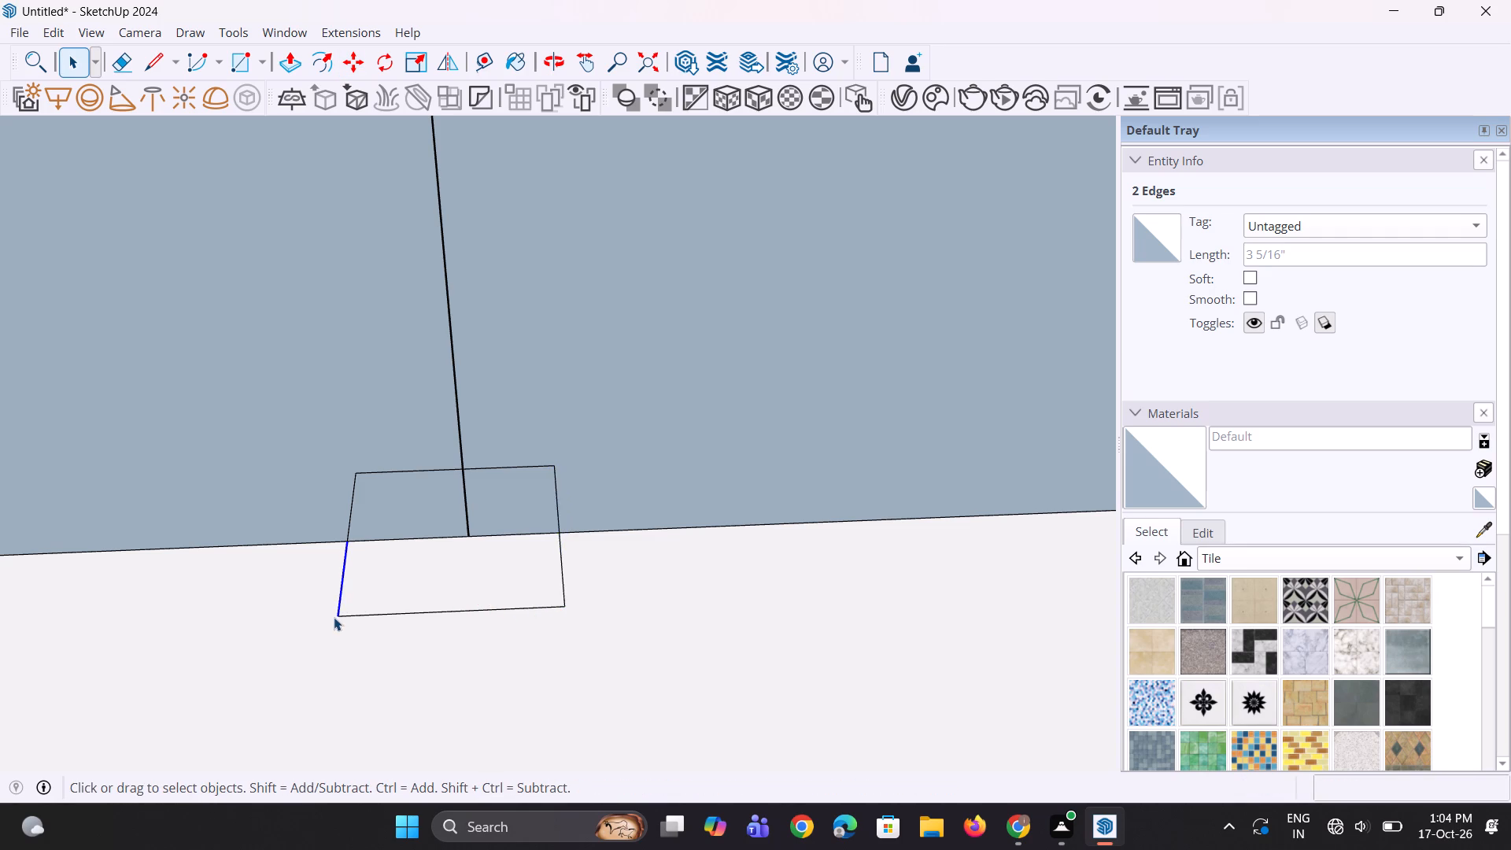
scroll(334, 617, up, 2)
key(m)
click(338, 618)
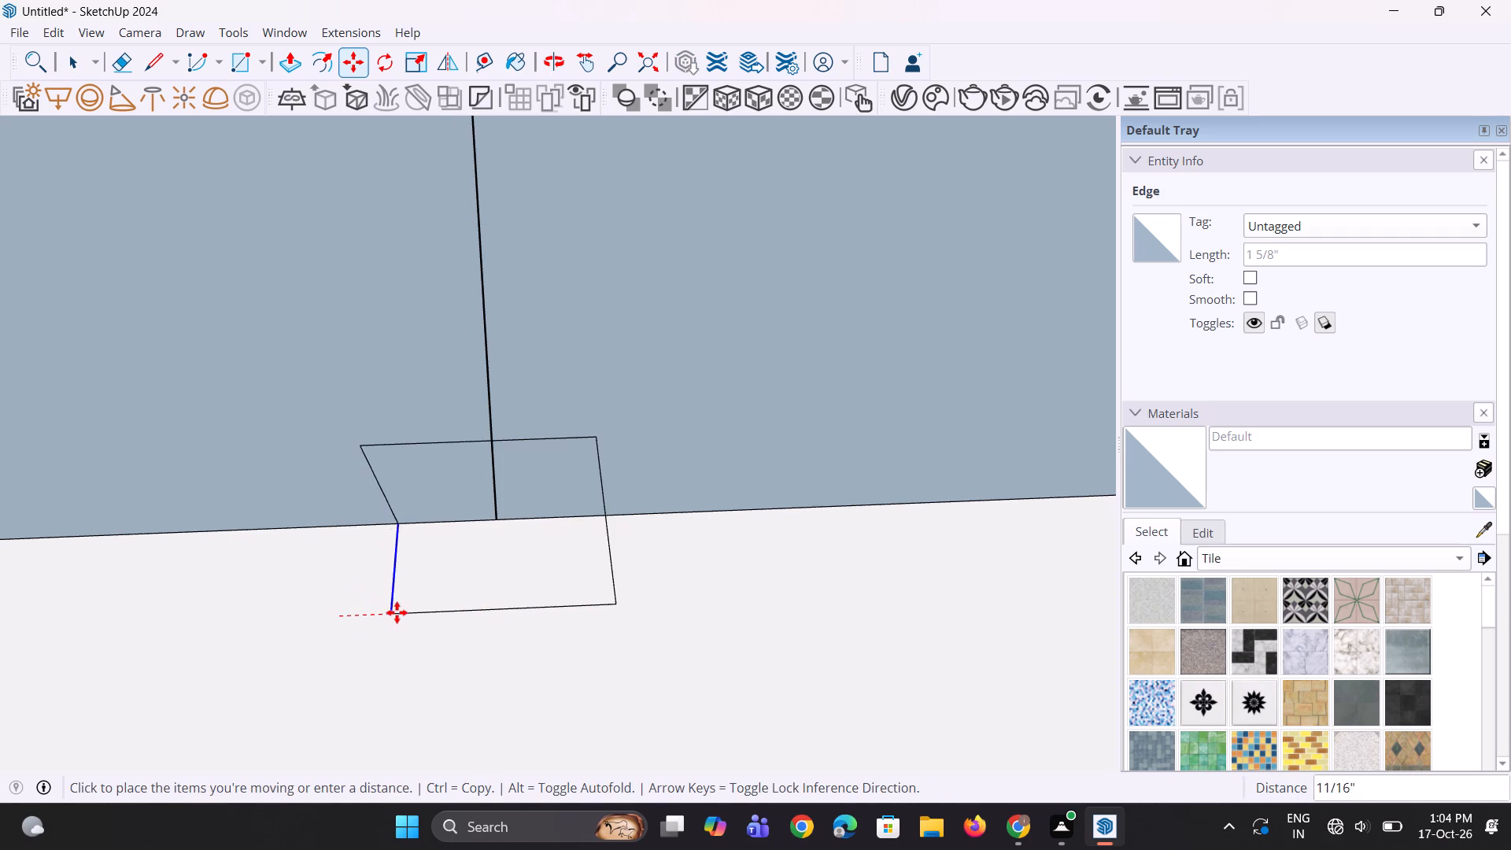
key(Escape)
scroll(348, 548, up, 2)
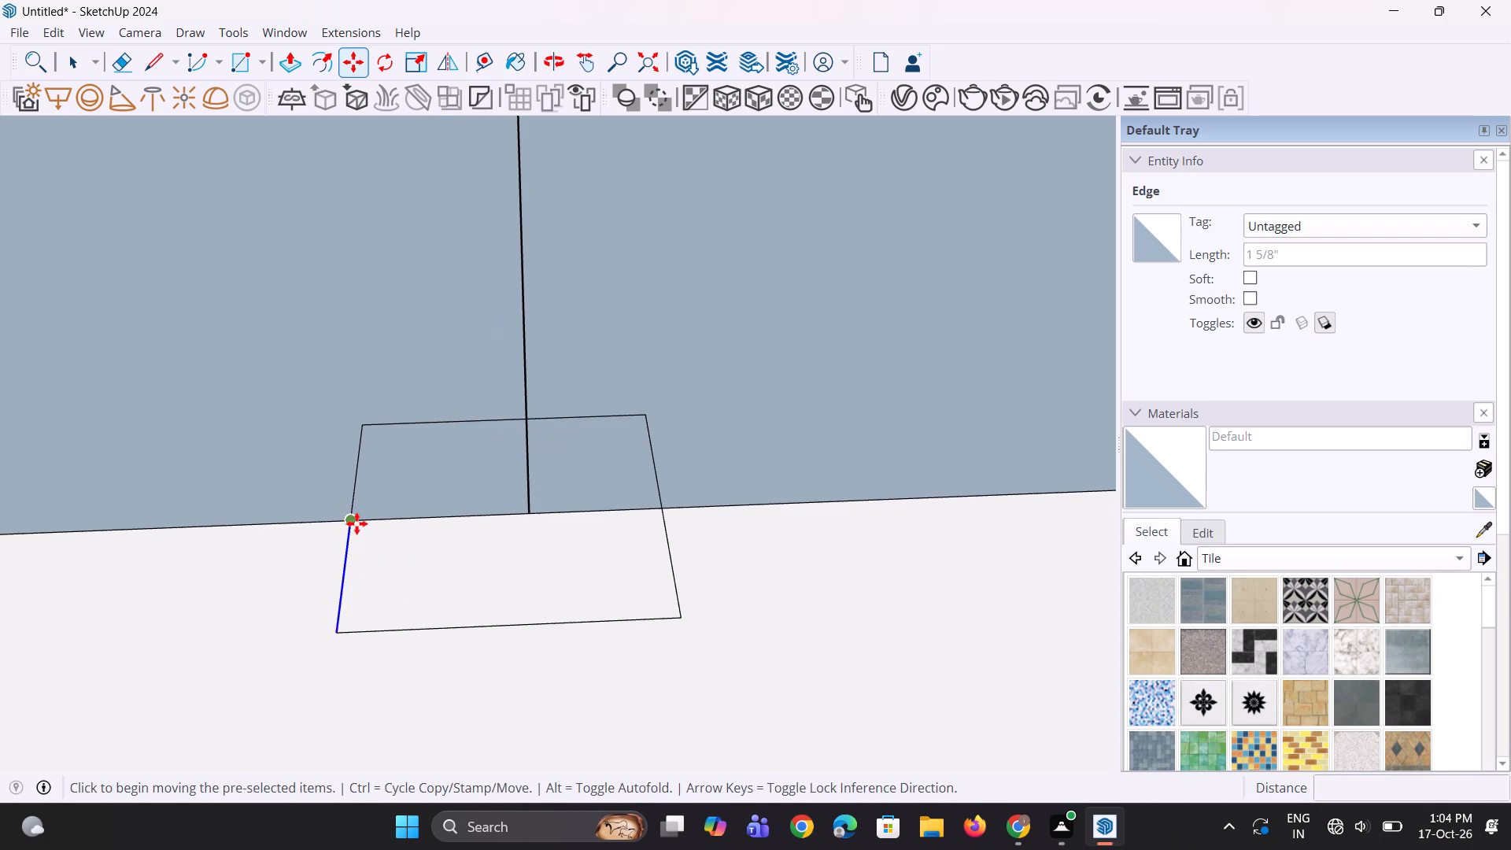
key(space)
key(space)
Move both segments of the small rectangle's side edge facing the corner post 5/8" inward toward the vertical line.
scroll(357, 517, down, 4)
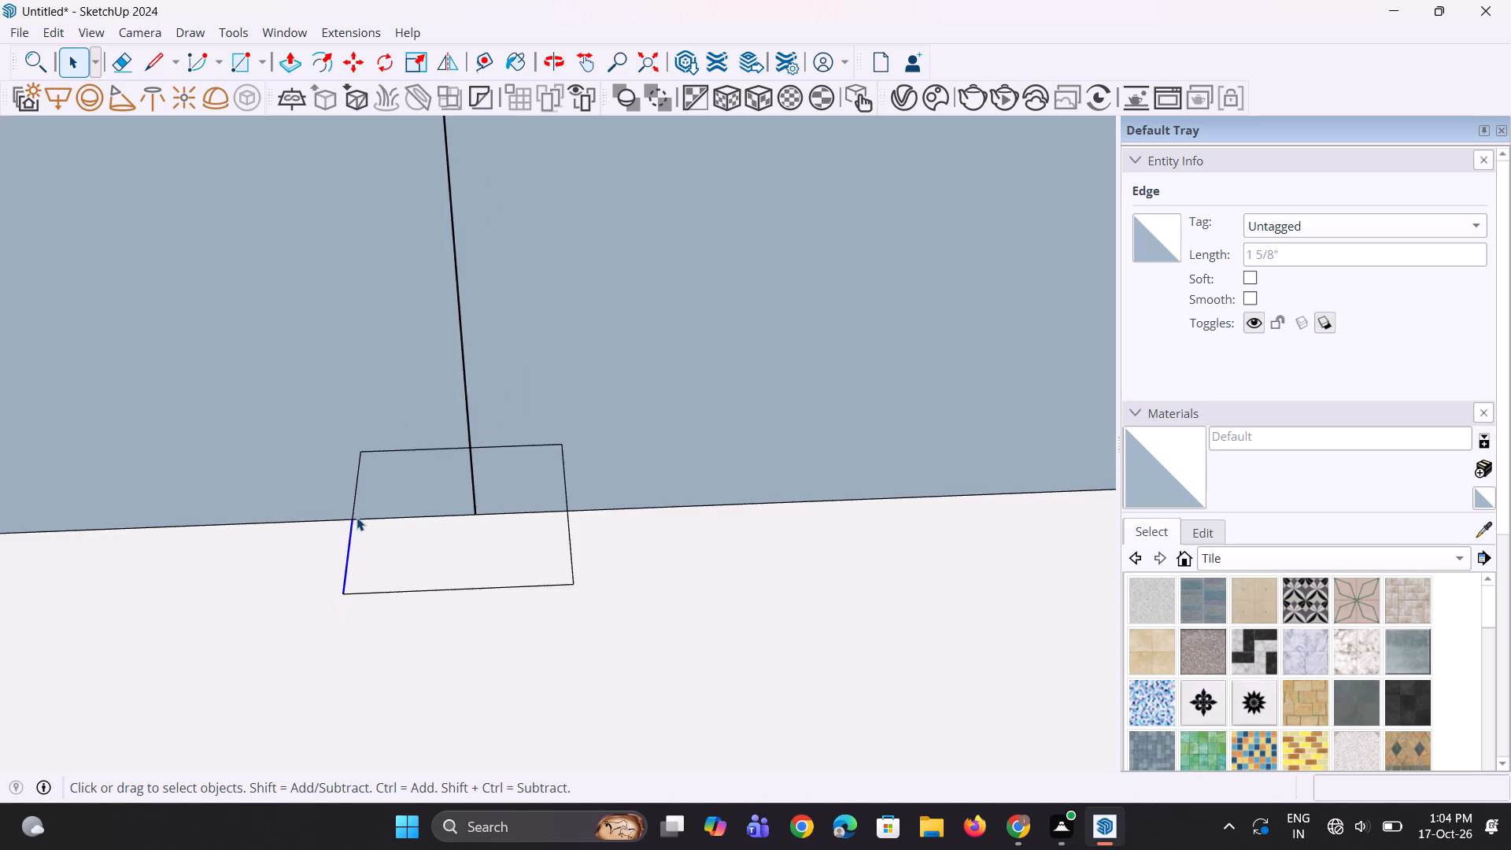
scroll(357, 517, down, 18)
middle_drag(393, 575, 388, 552)
scroll(389, 558, down, 10)
middle_drag(391, 591, 393, 638)
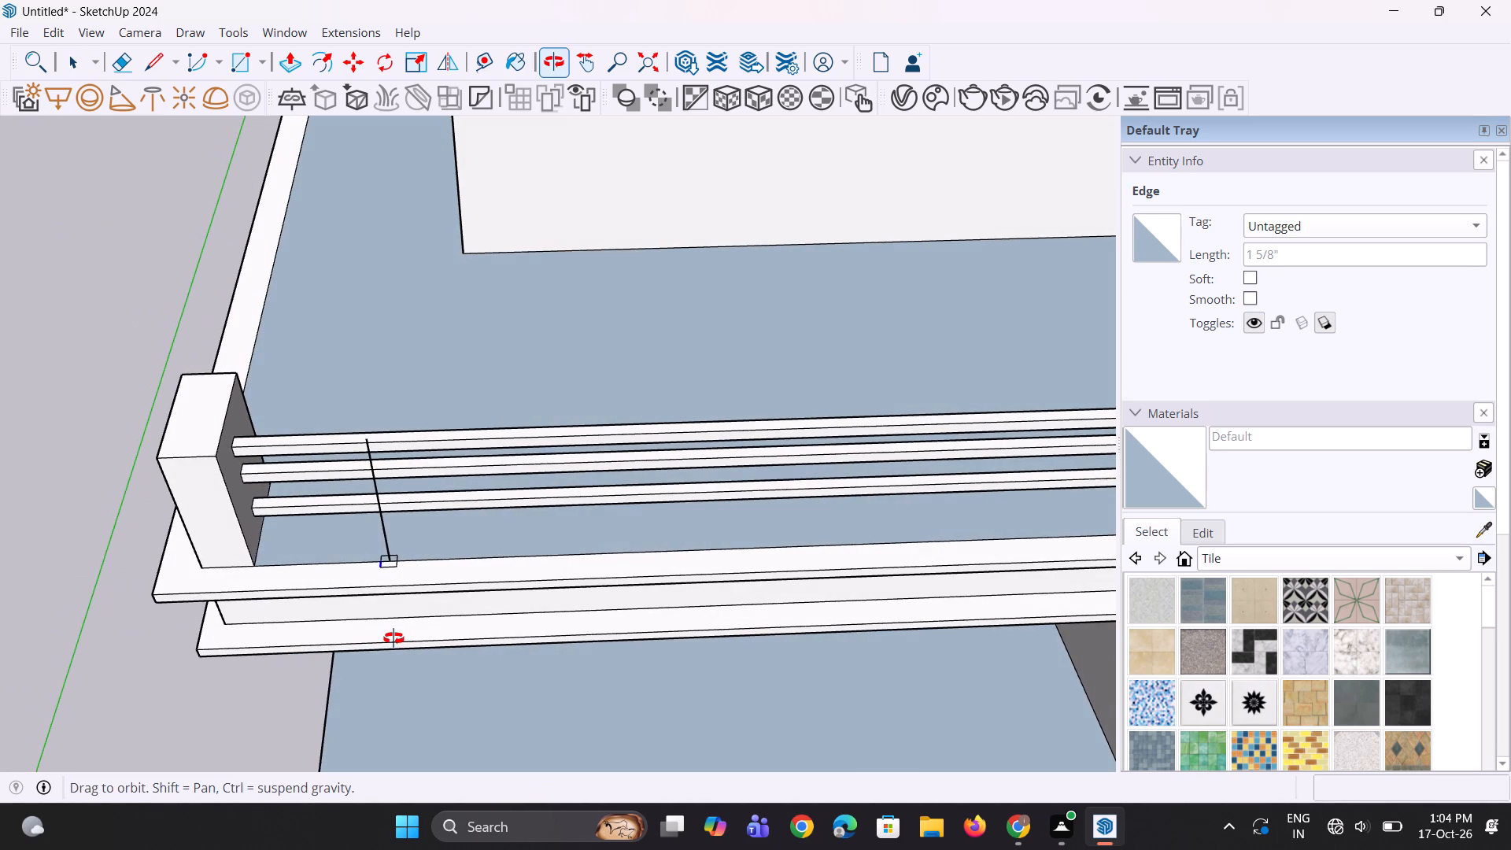
scroll(377, 530, up, 10)
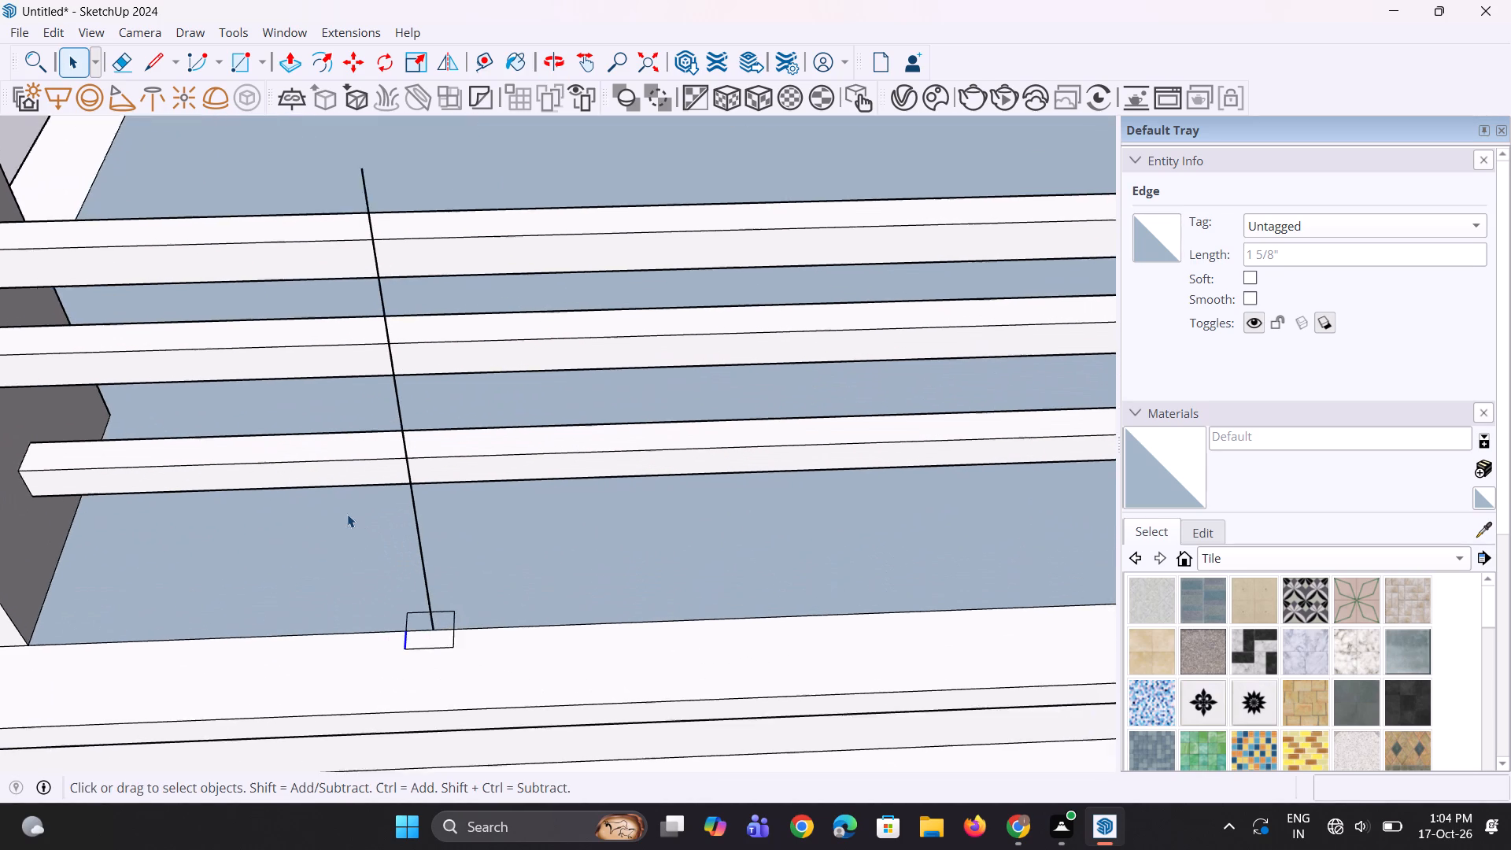
scroll(347, 514, up, 4)
ctrl+click(440, 690)
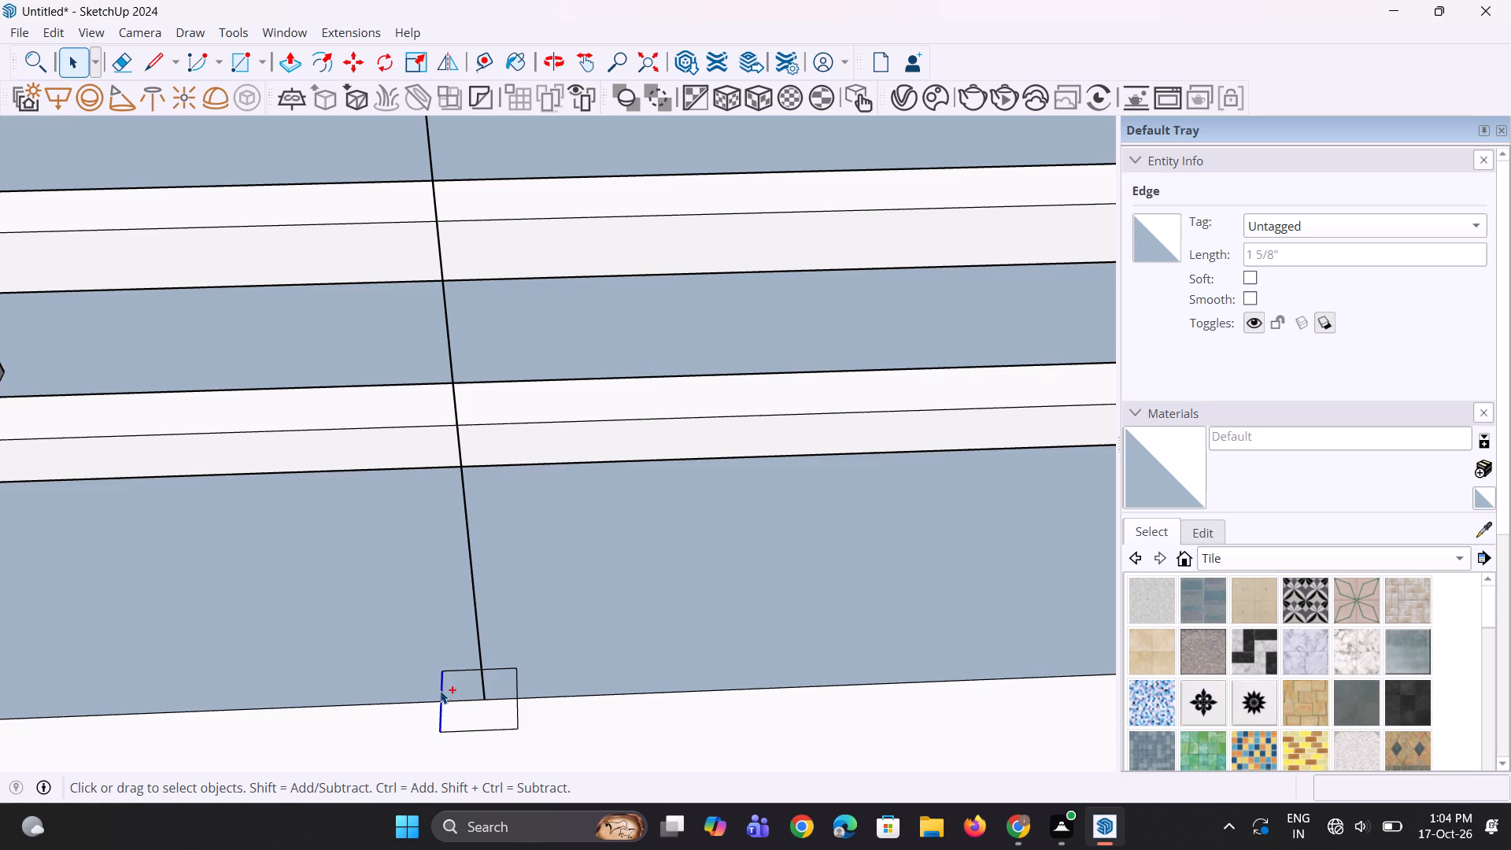
scroll(451, 655, down, 4)
key(m)
scroll(449, 735, up, 3)
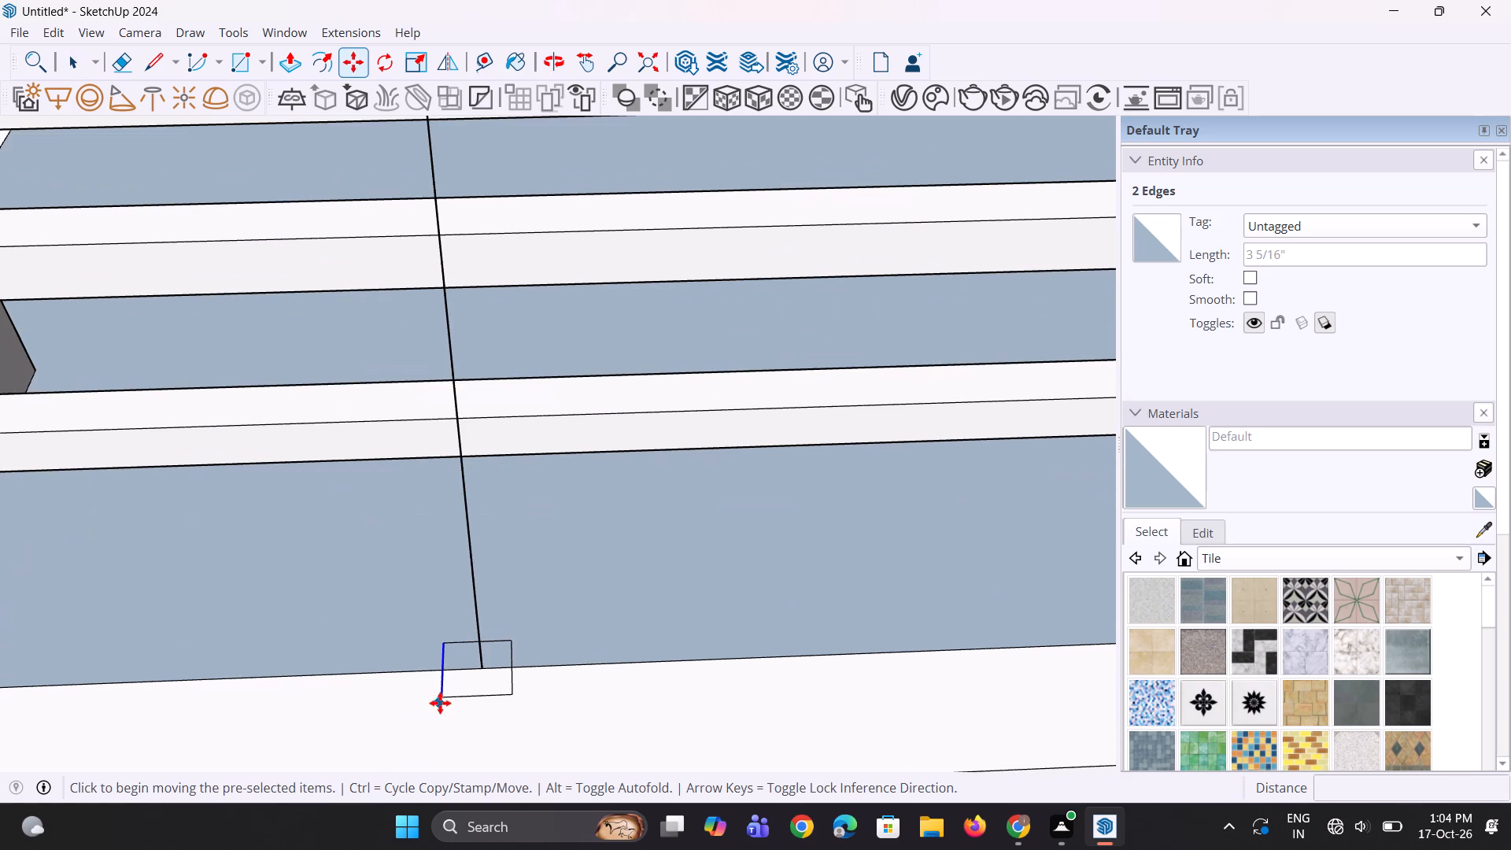
click(440, 703)
click(455, 705)
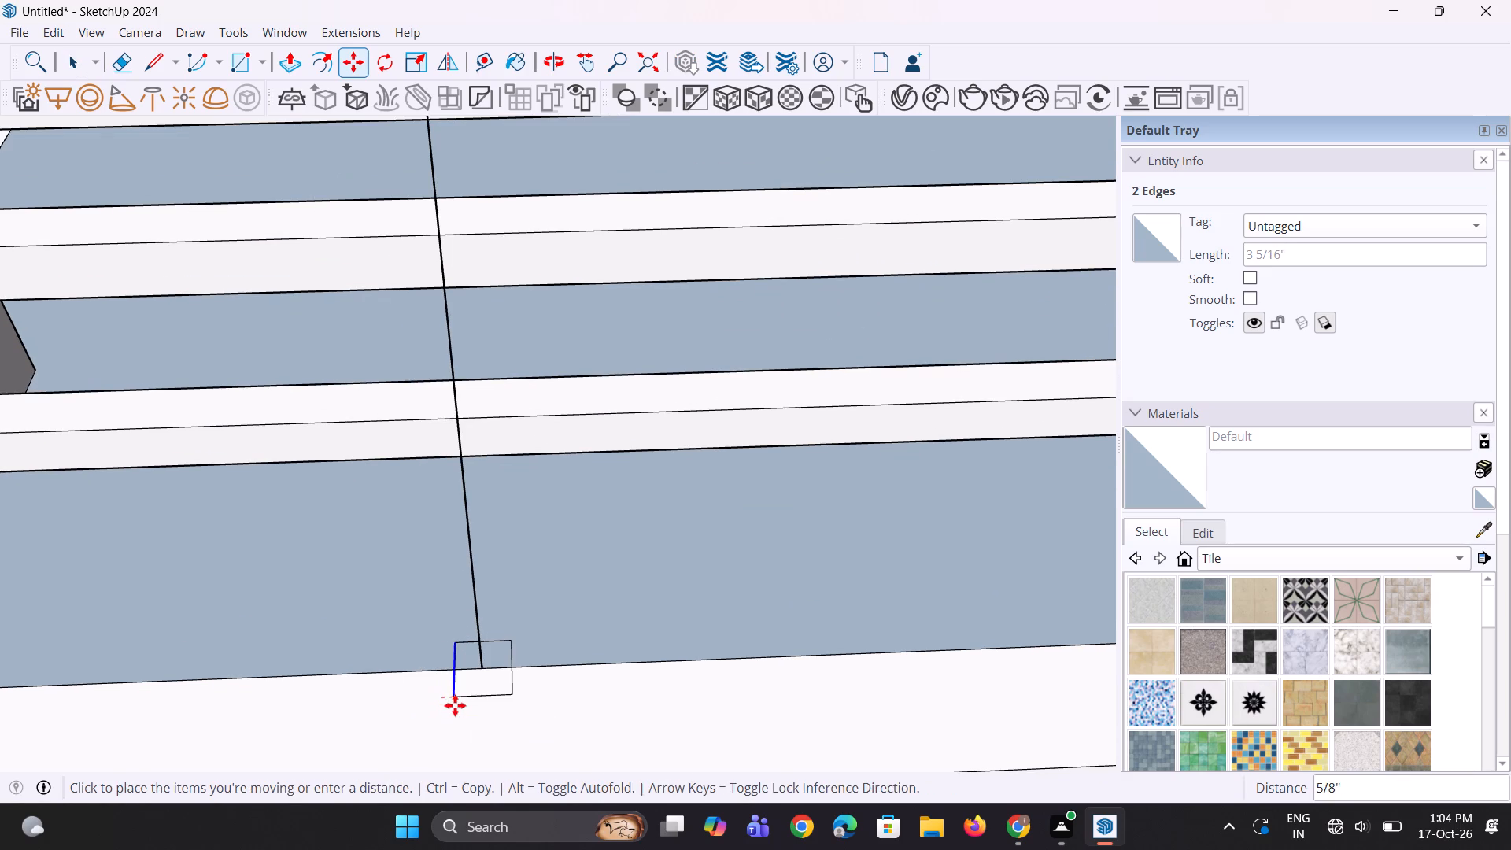
scroll(469, 709, down, 6)
key(space)
Copy the vertical line 7 1/8" along the ledge's inner edge, away from the corner post.
key(space)
click(473, 649)
scroll(481, 678, up, 4)
key(m)
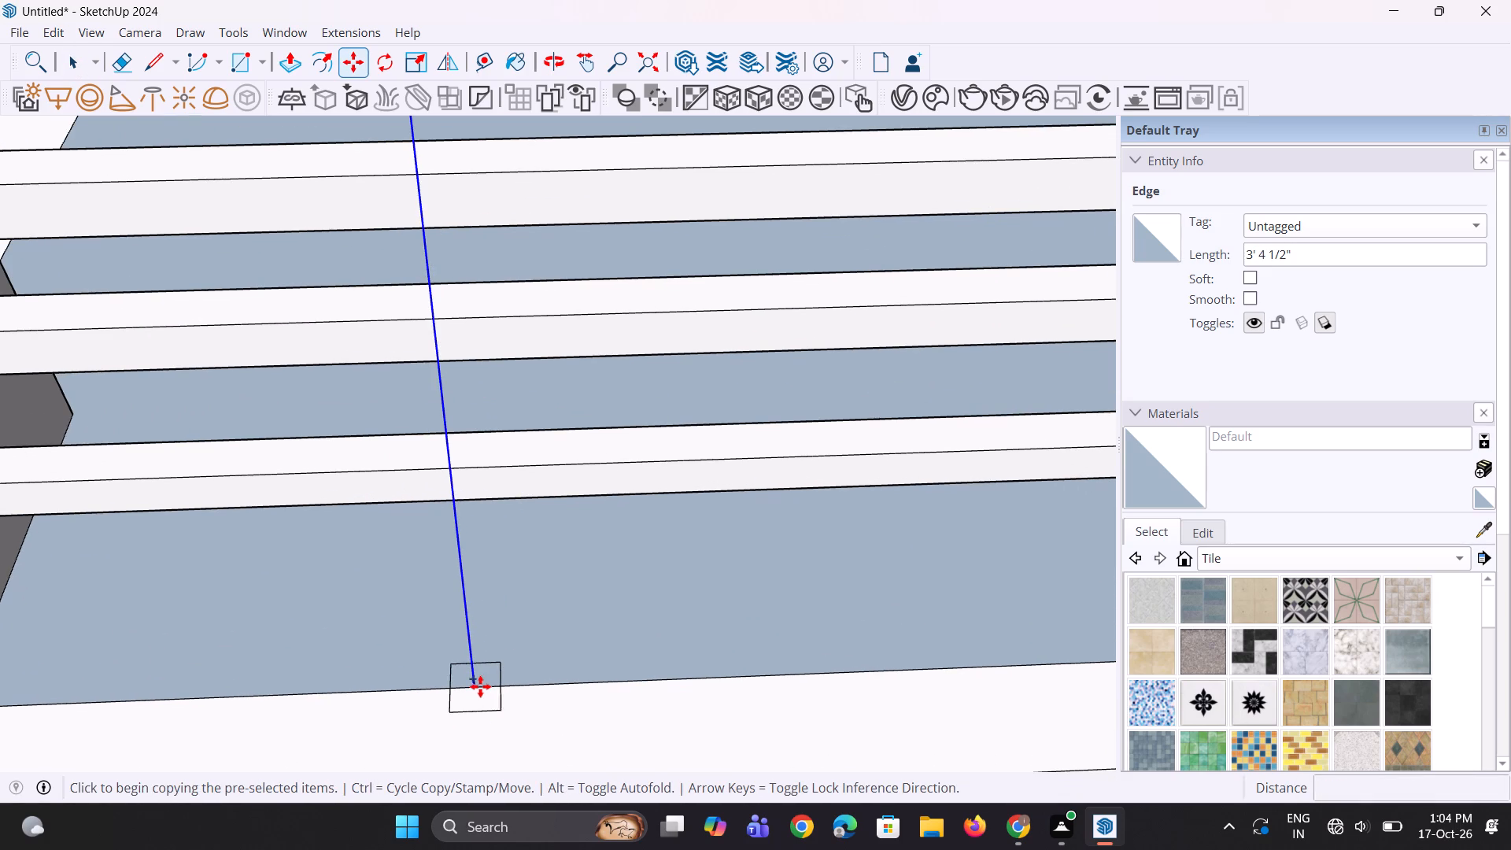
click(477, 688)
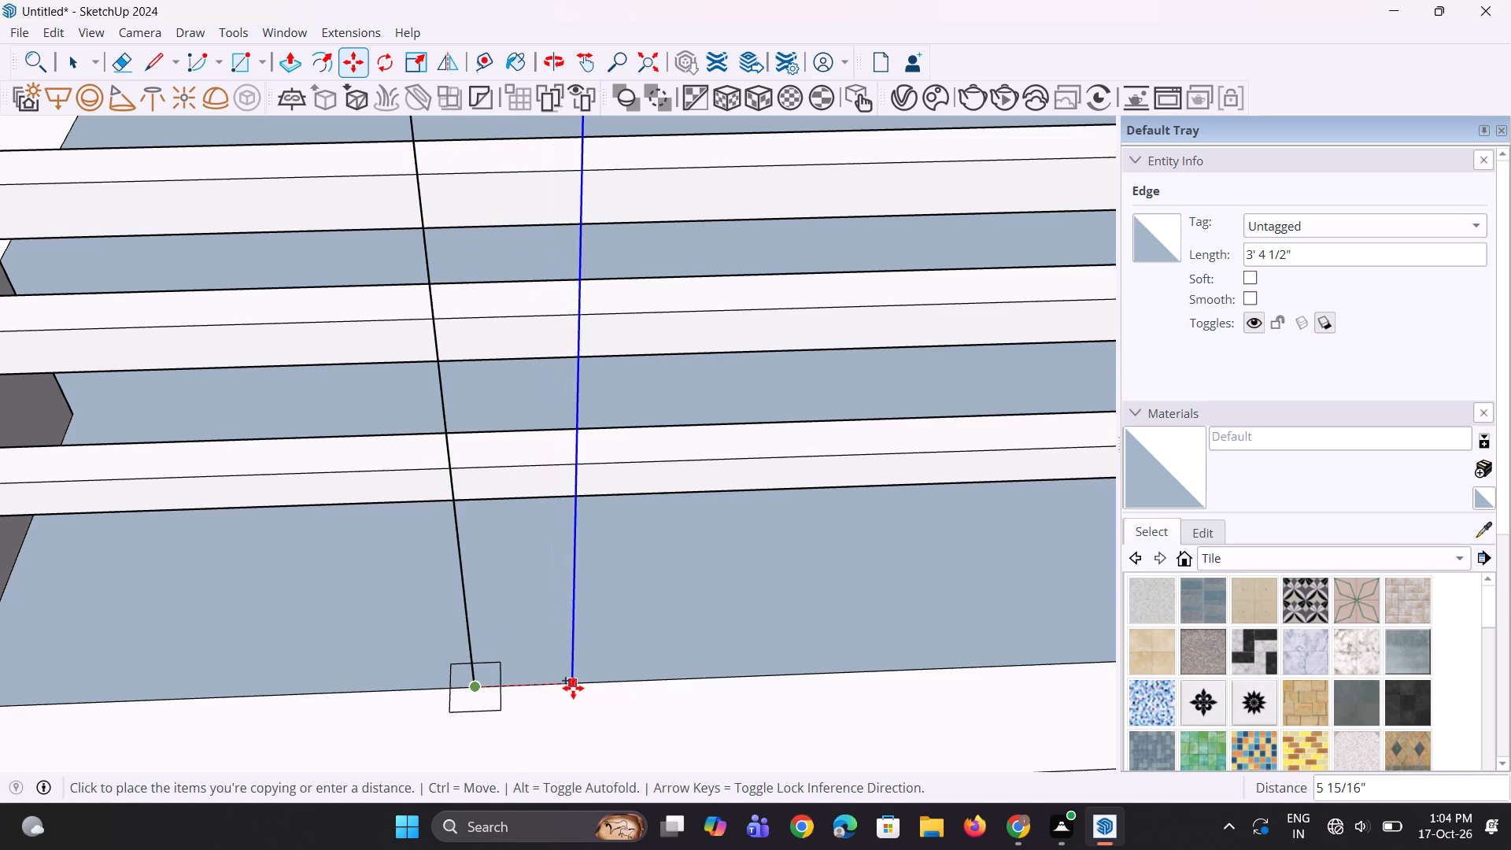
click(593, 690)
key(space)
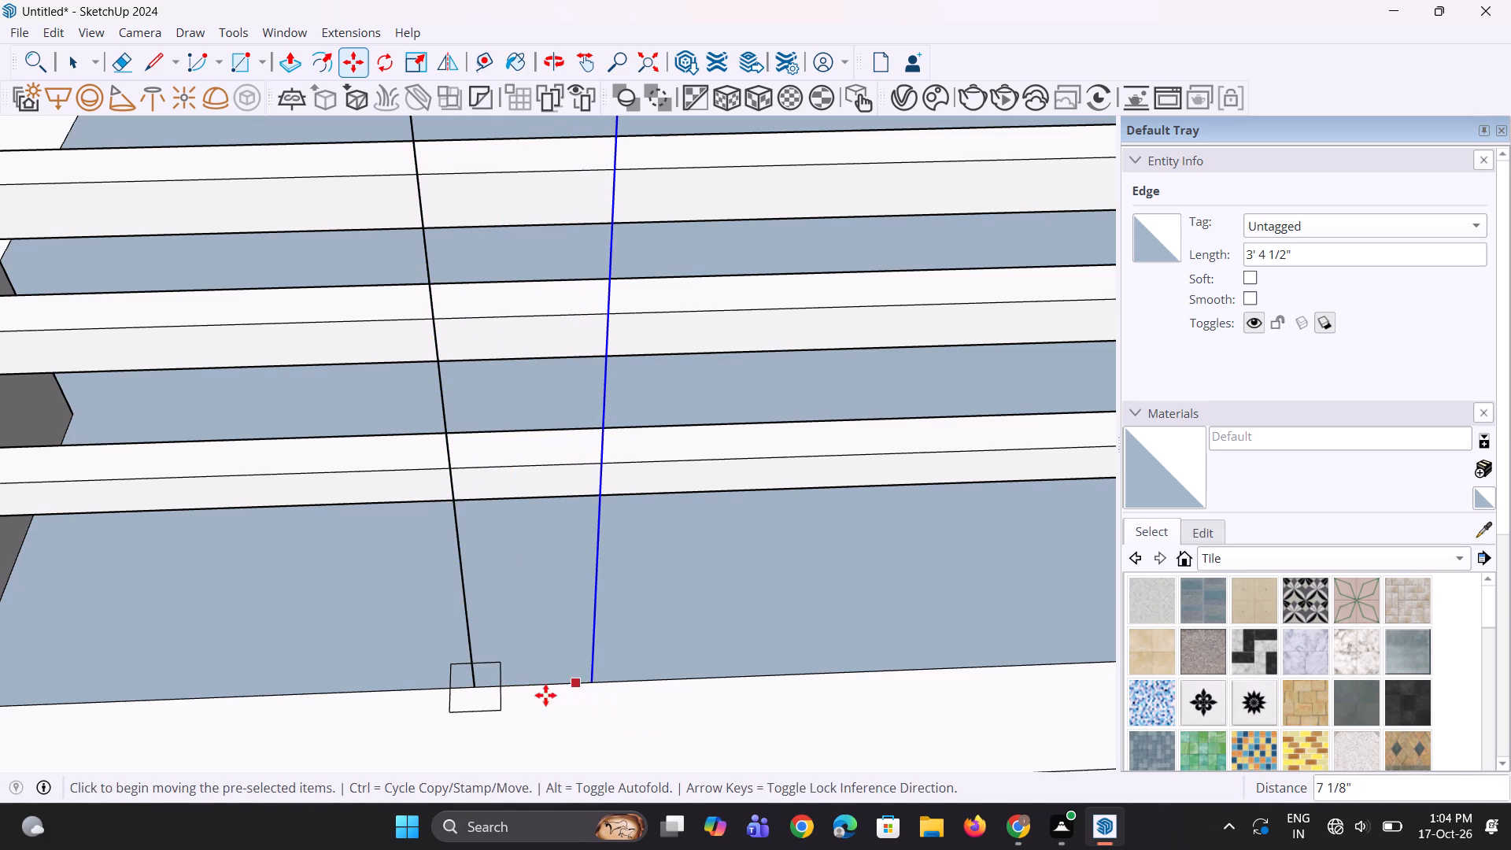
key(space)
Copy both faces of the small base rectangle 7 5/16" along the ledge to the foot of the copied vertical line.
click(482, 701)
scroll(486, 708, up, 1)
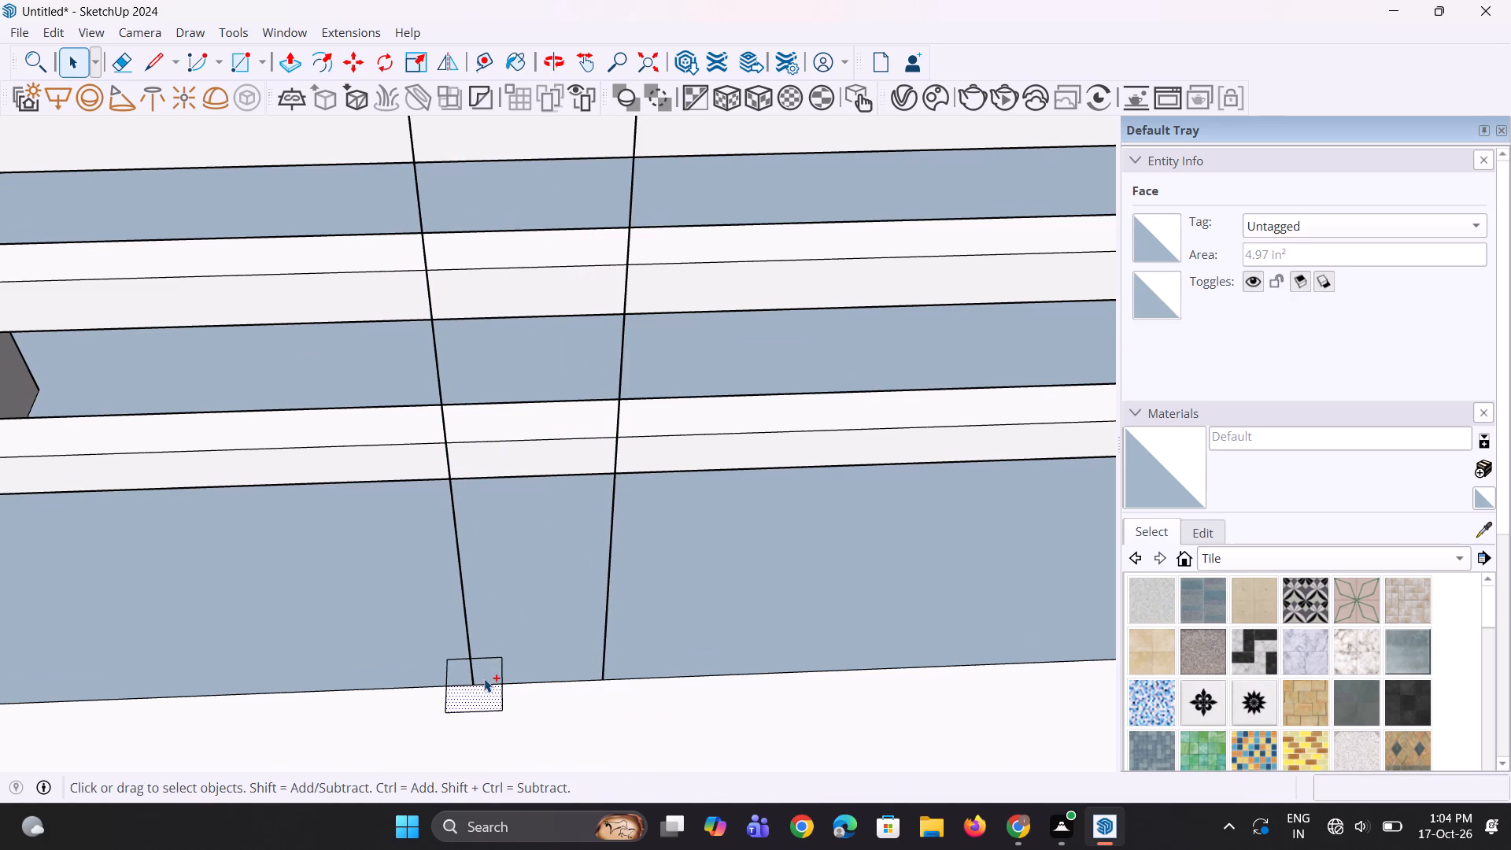
ctrl+click(484, 678)
key(m)
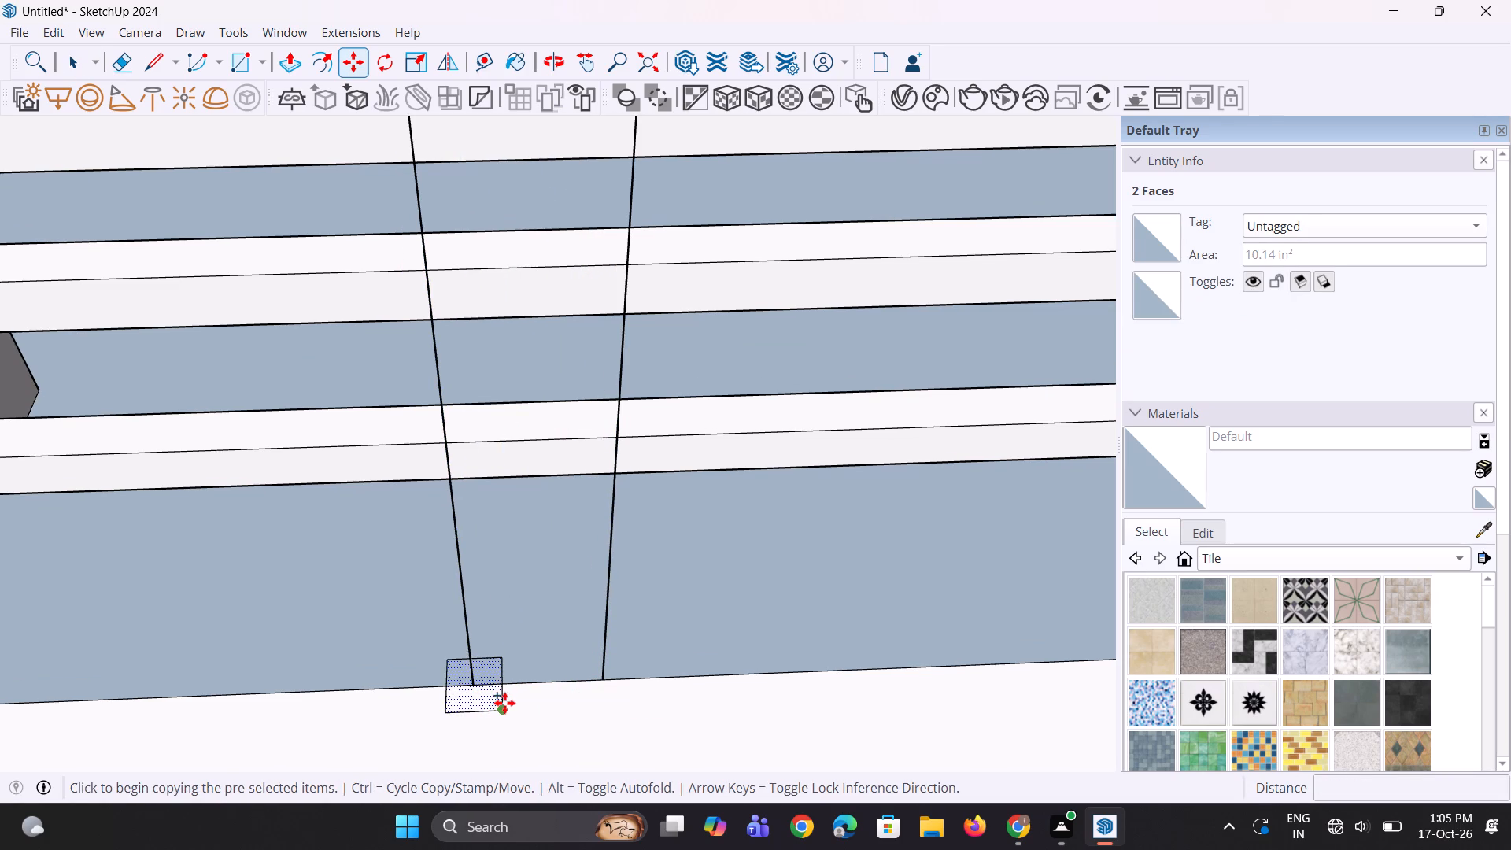
click(506, 707)
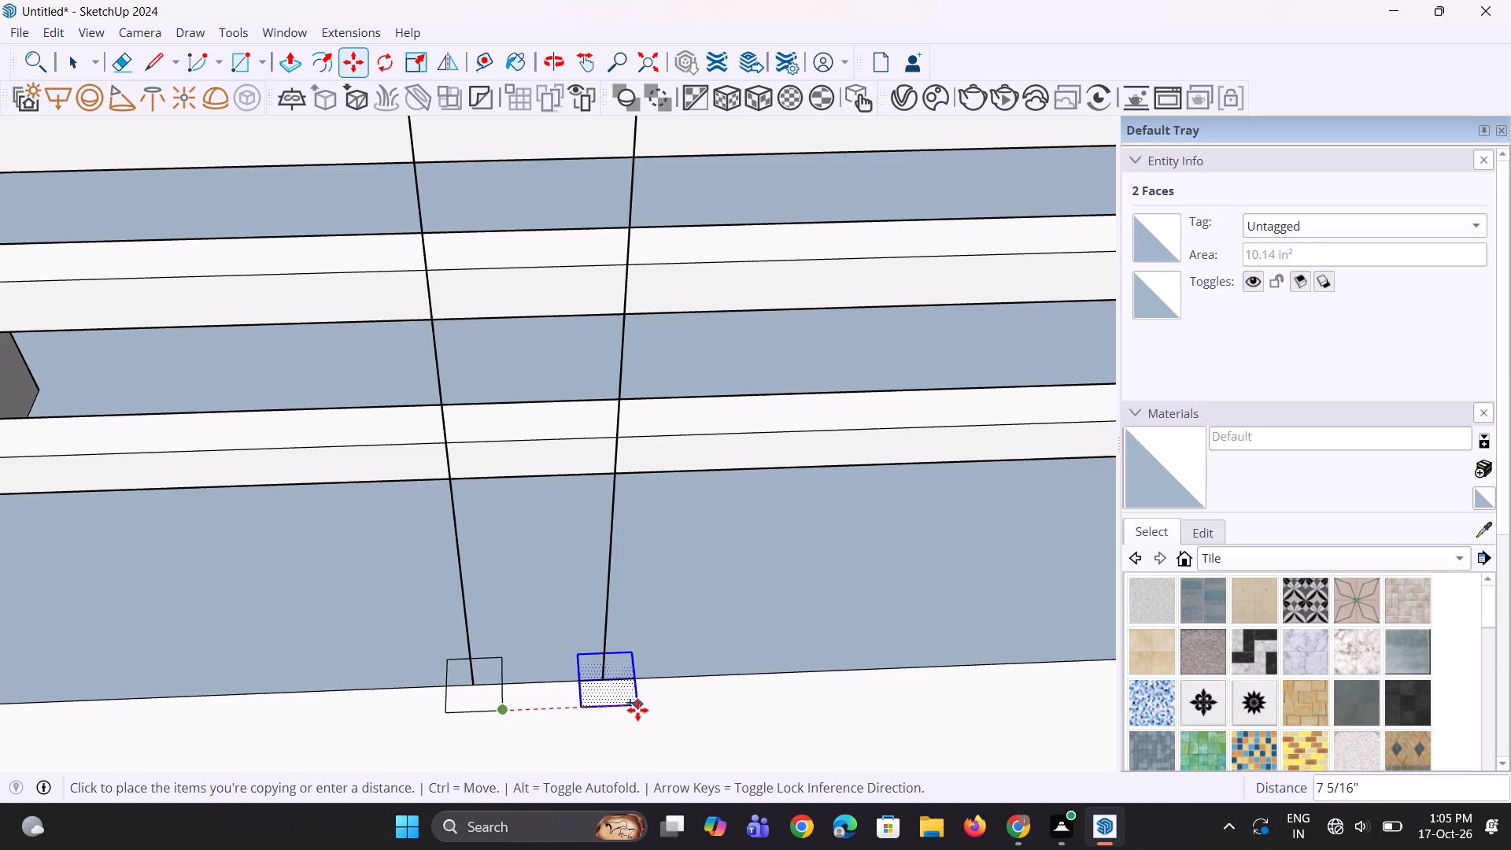
click(637, 710)
scroll(550, 722, down, 15)
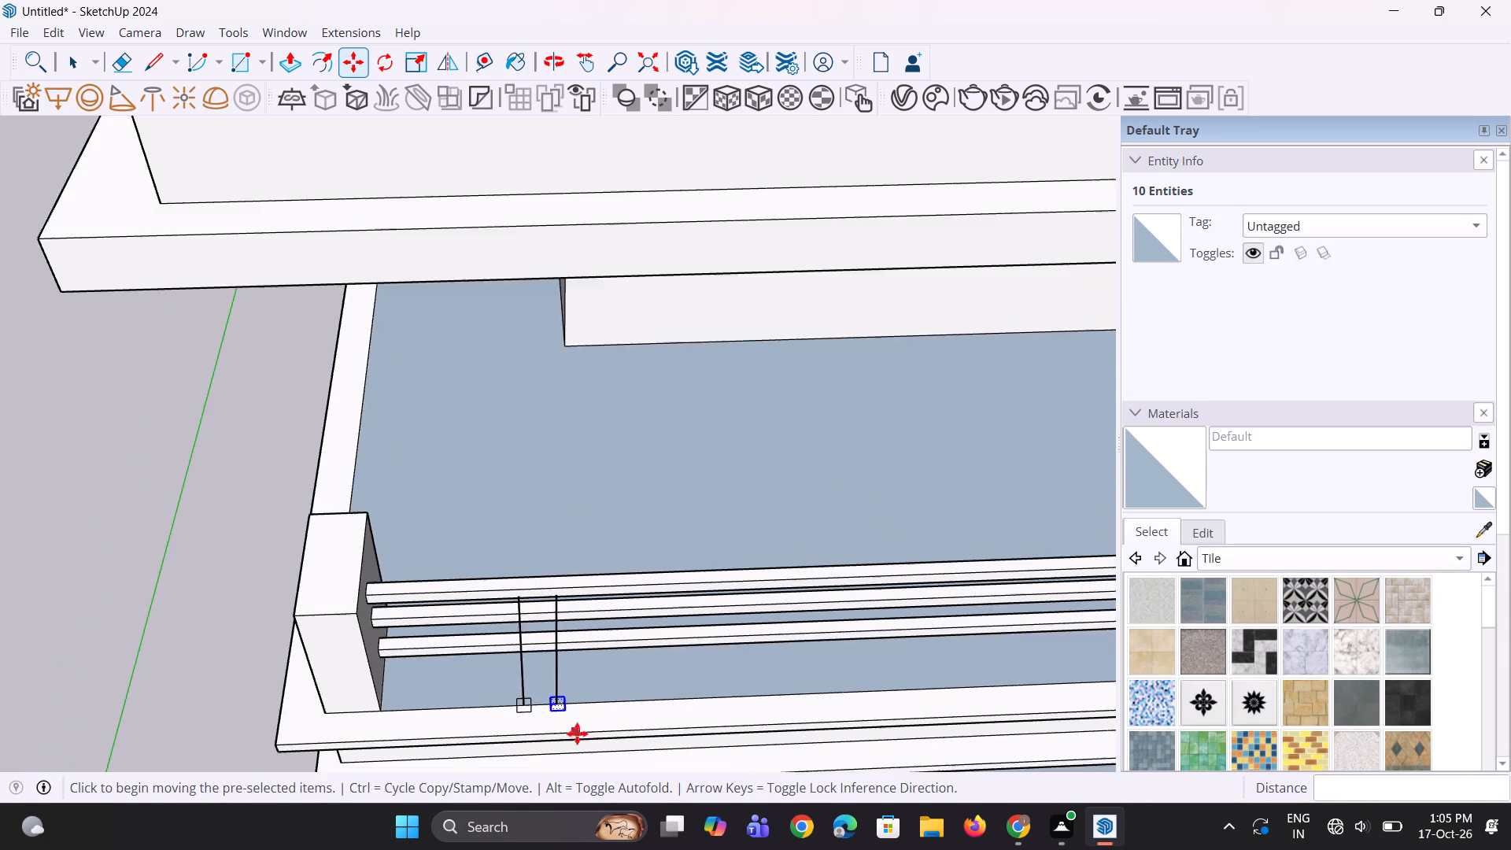
middle_drag(577, 734, 532, 631)
key(space)
key(space)
Copy the two vertical lines together with both base rectangles 7' 7/16" along the balcony ledge.
click(530, 652)
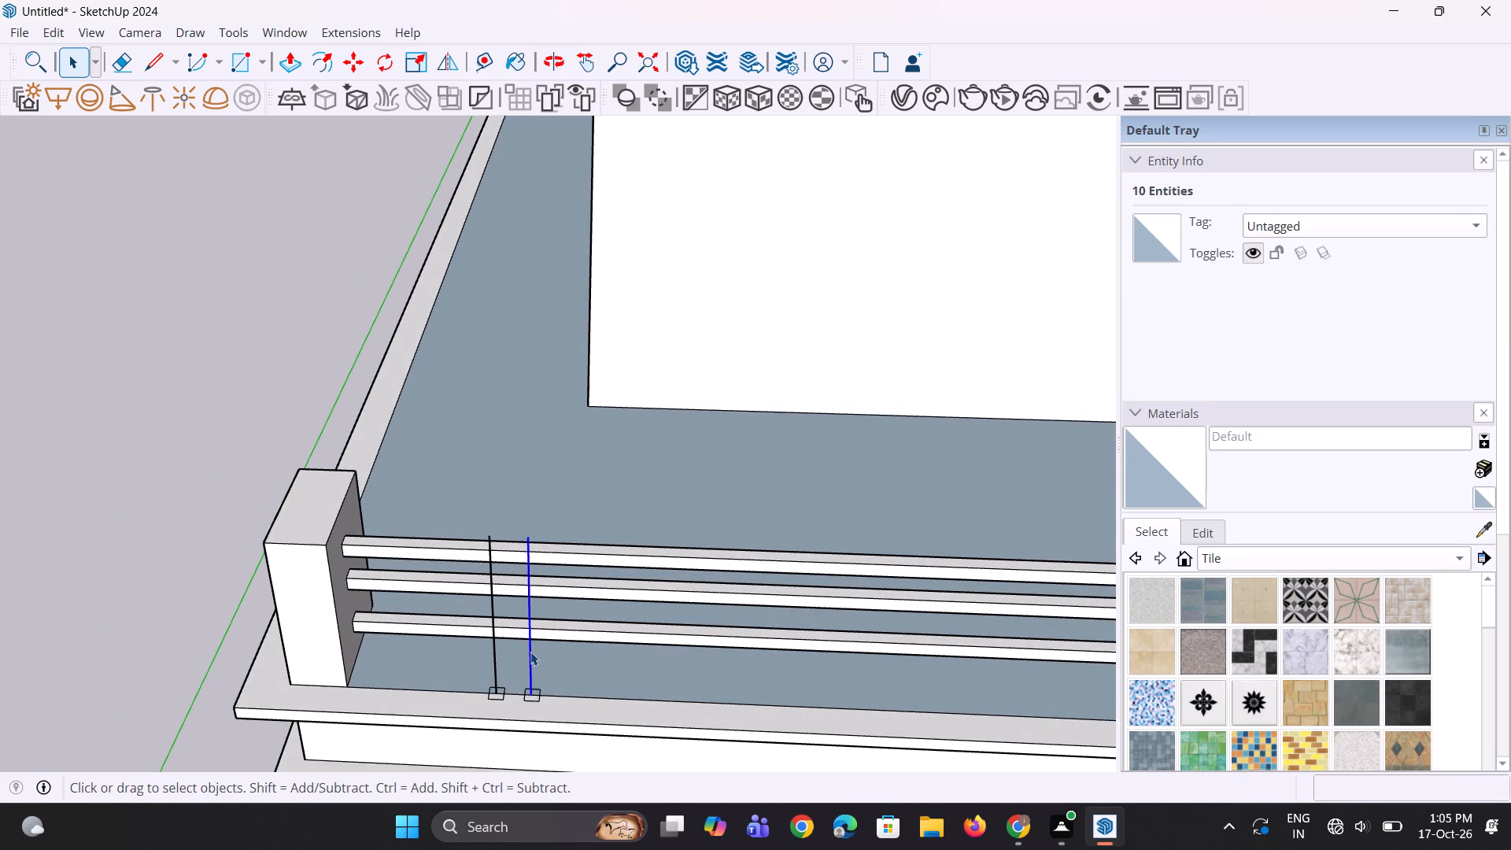
scroll(530, 648, up, 2)
ctrl+click(487, 669)
scroll(490, 709, up, 7)
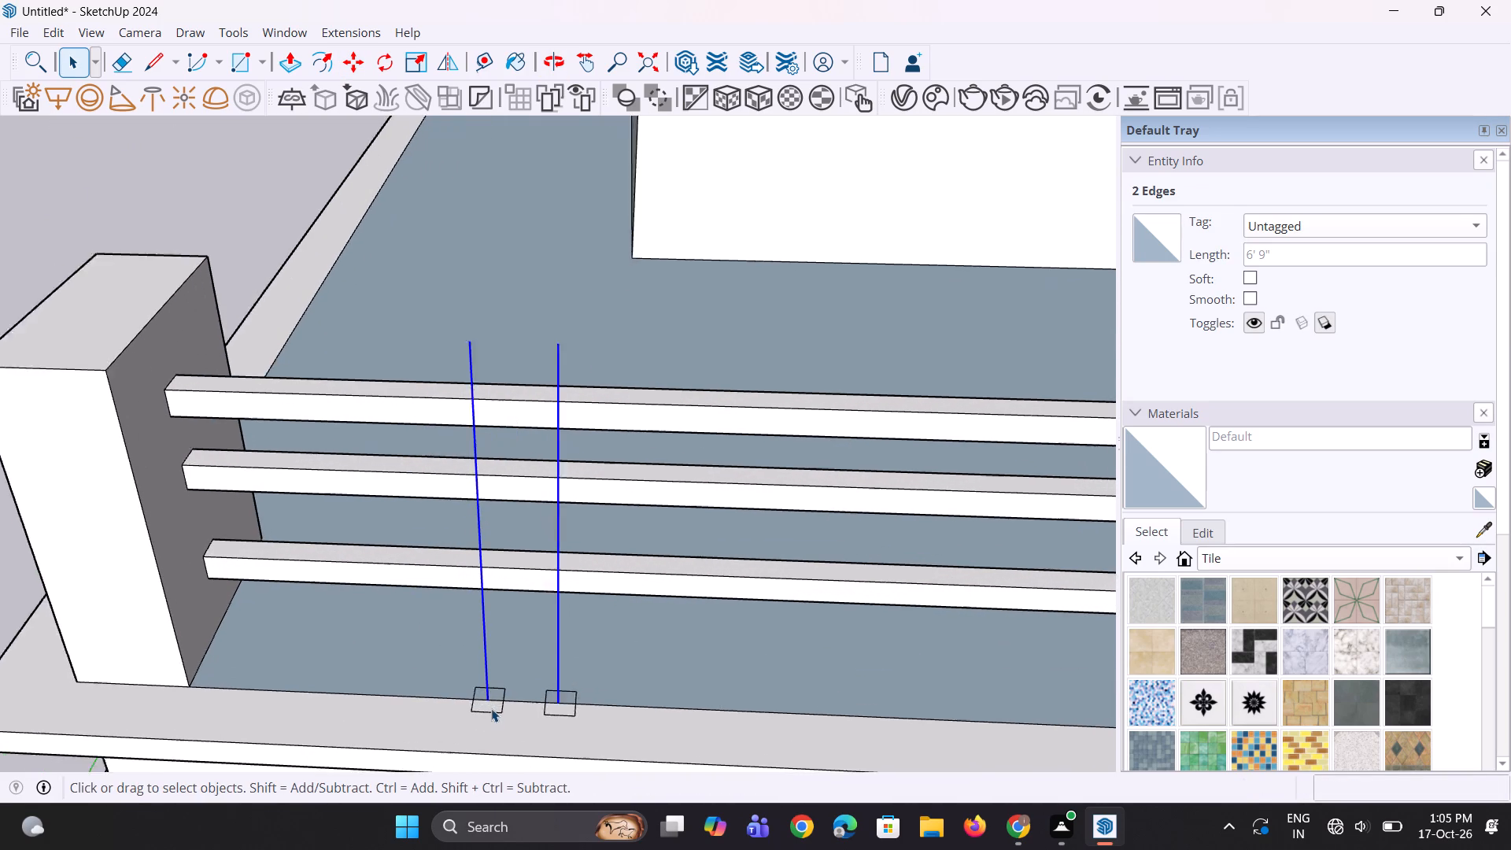
ctrl+click(491, 705)
ctrl+scroll(552, 706, up, 3)
ctrl+click(570, 708)
ctrl+scroll(585, 708, up, 2)
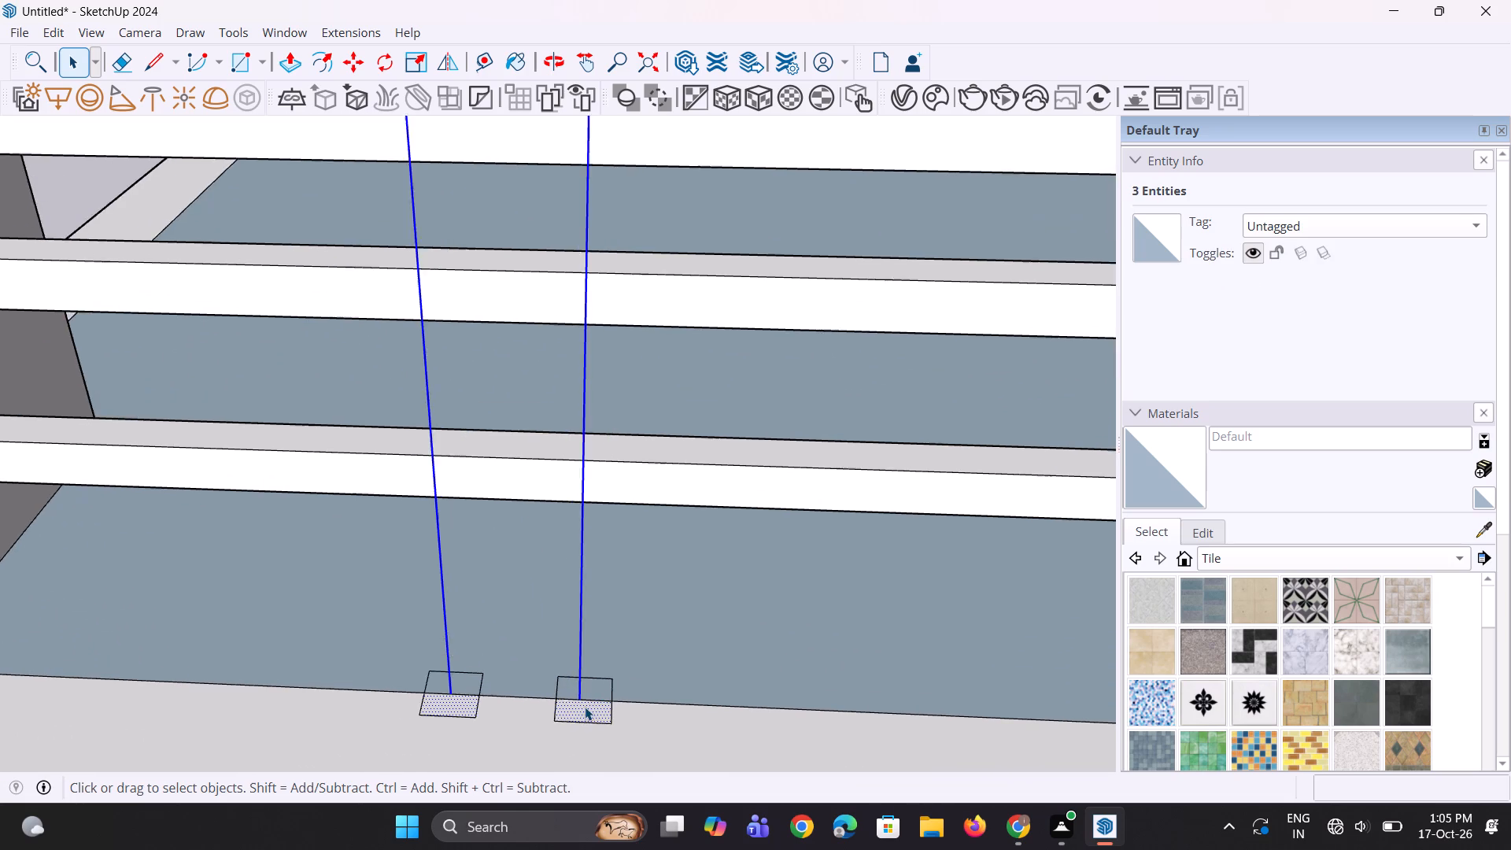
ctrl+scroll(585, 707, up, 1)
ctrl+click(597, 689)
ctrl+click(436, 677)
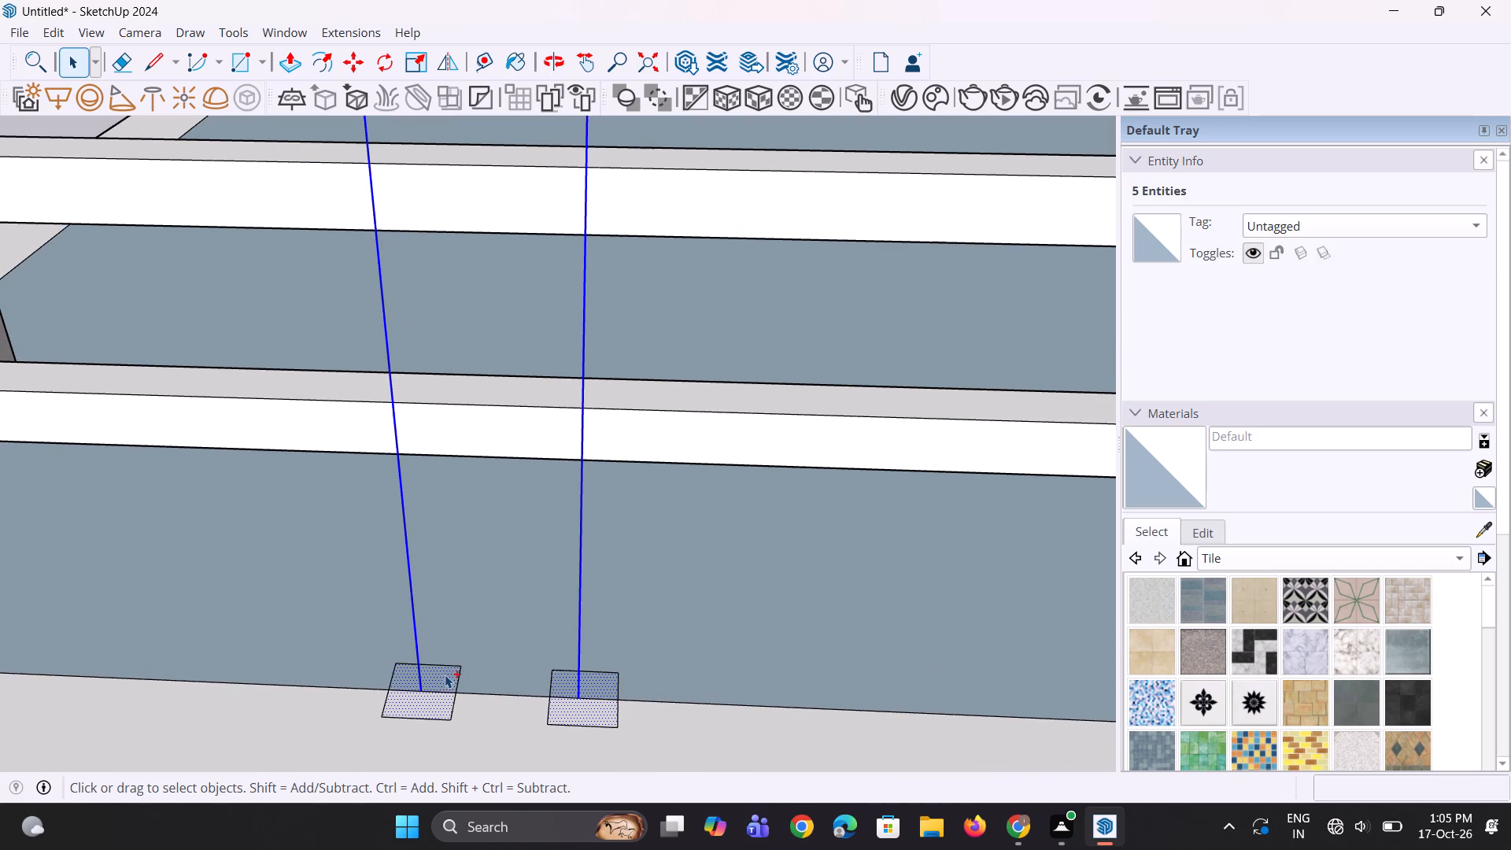
scroll(491, 667, down, 9)
key(m)
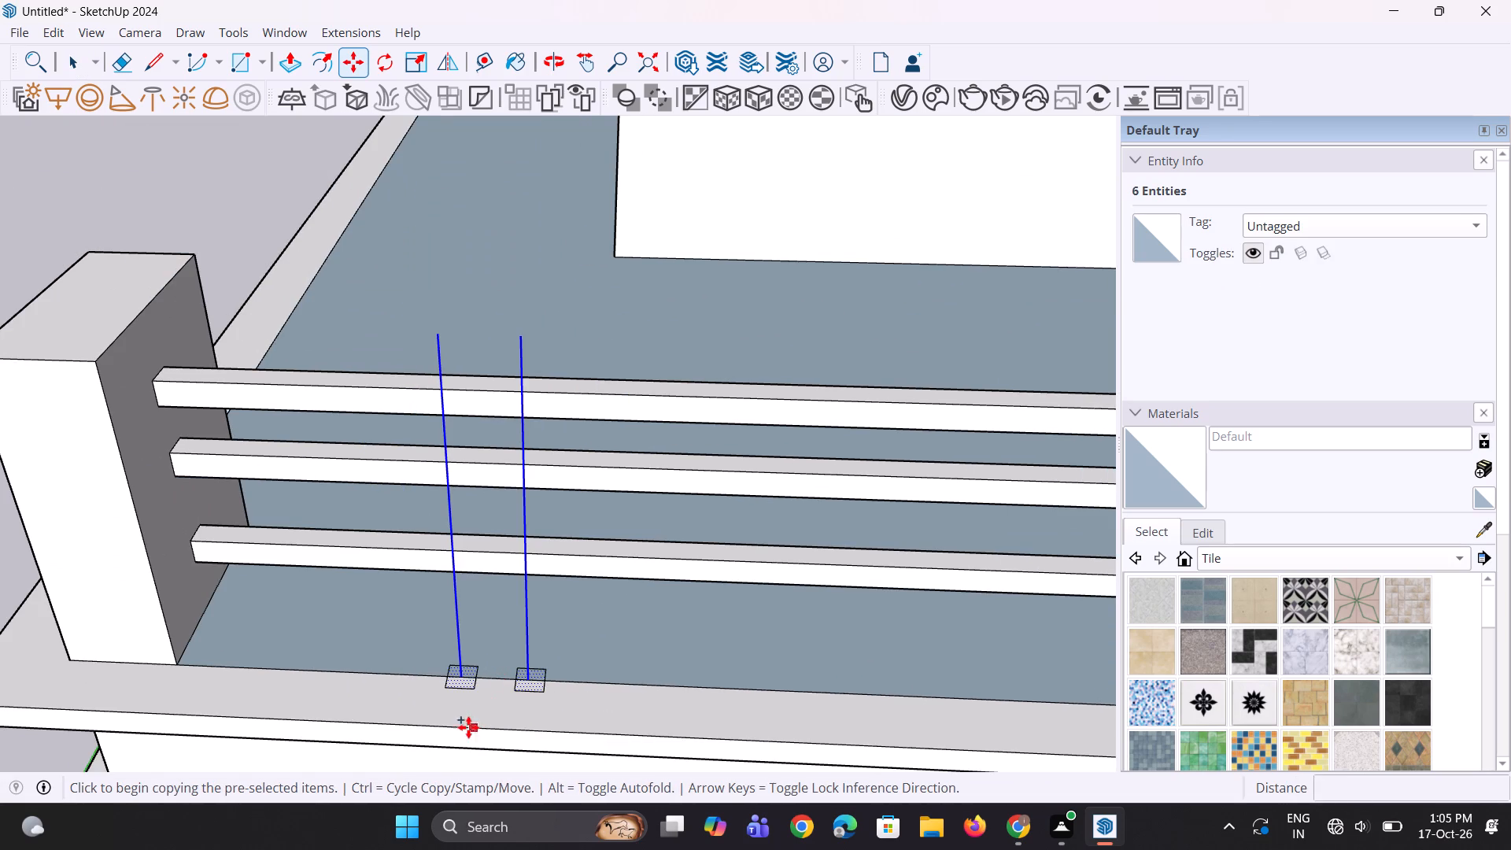
scroll(464, 729, down, 7)
click(503, 713)
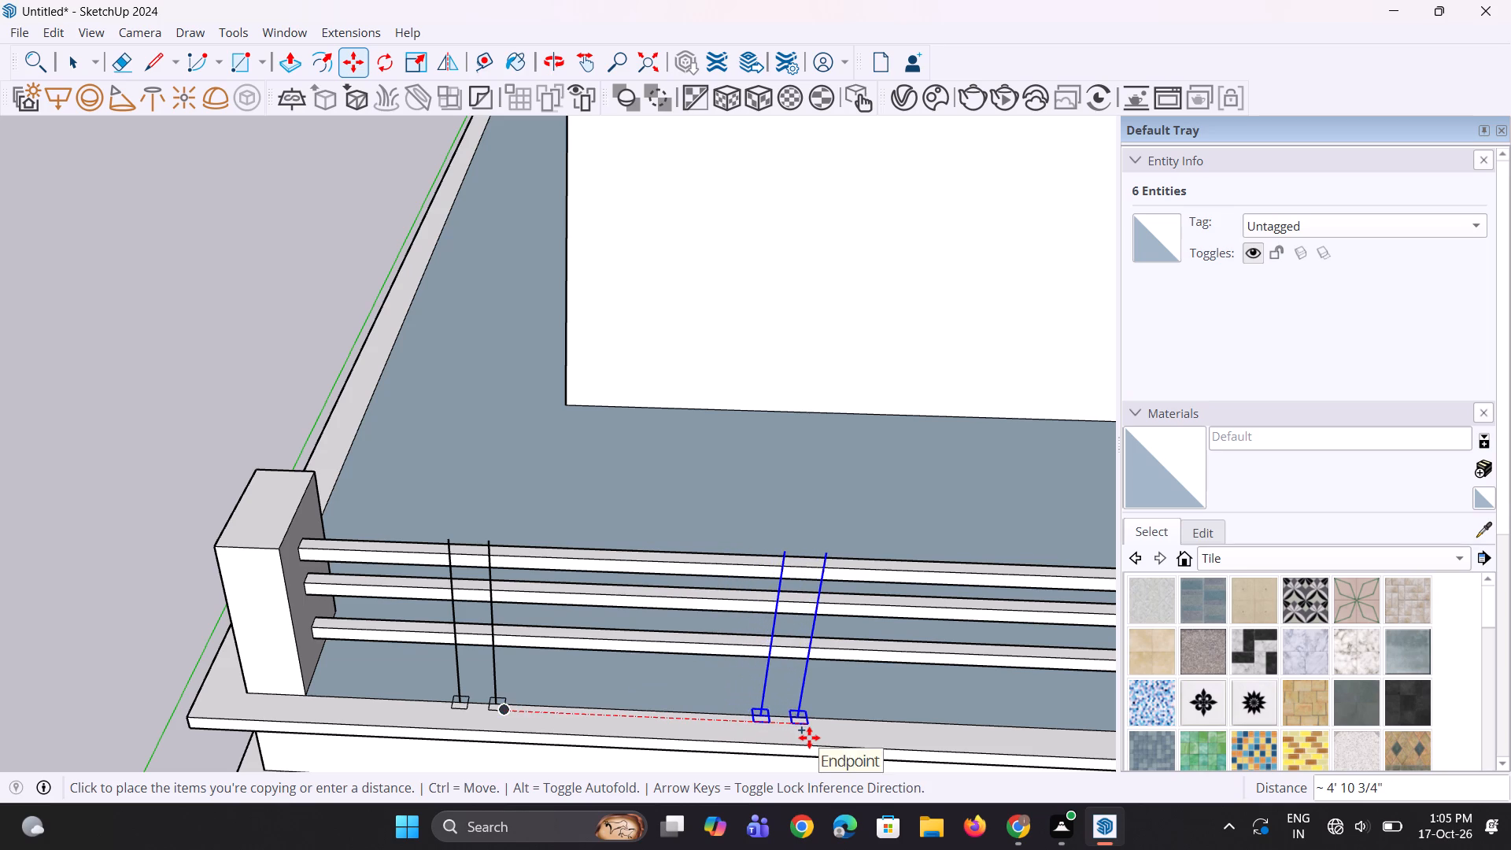
scroll(809, 737, down, 14)
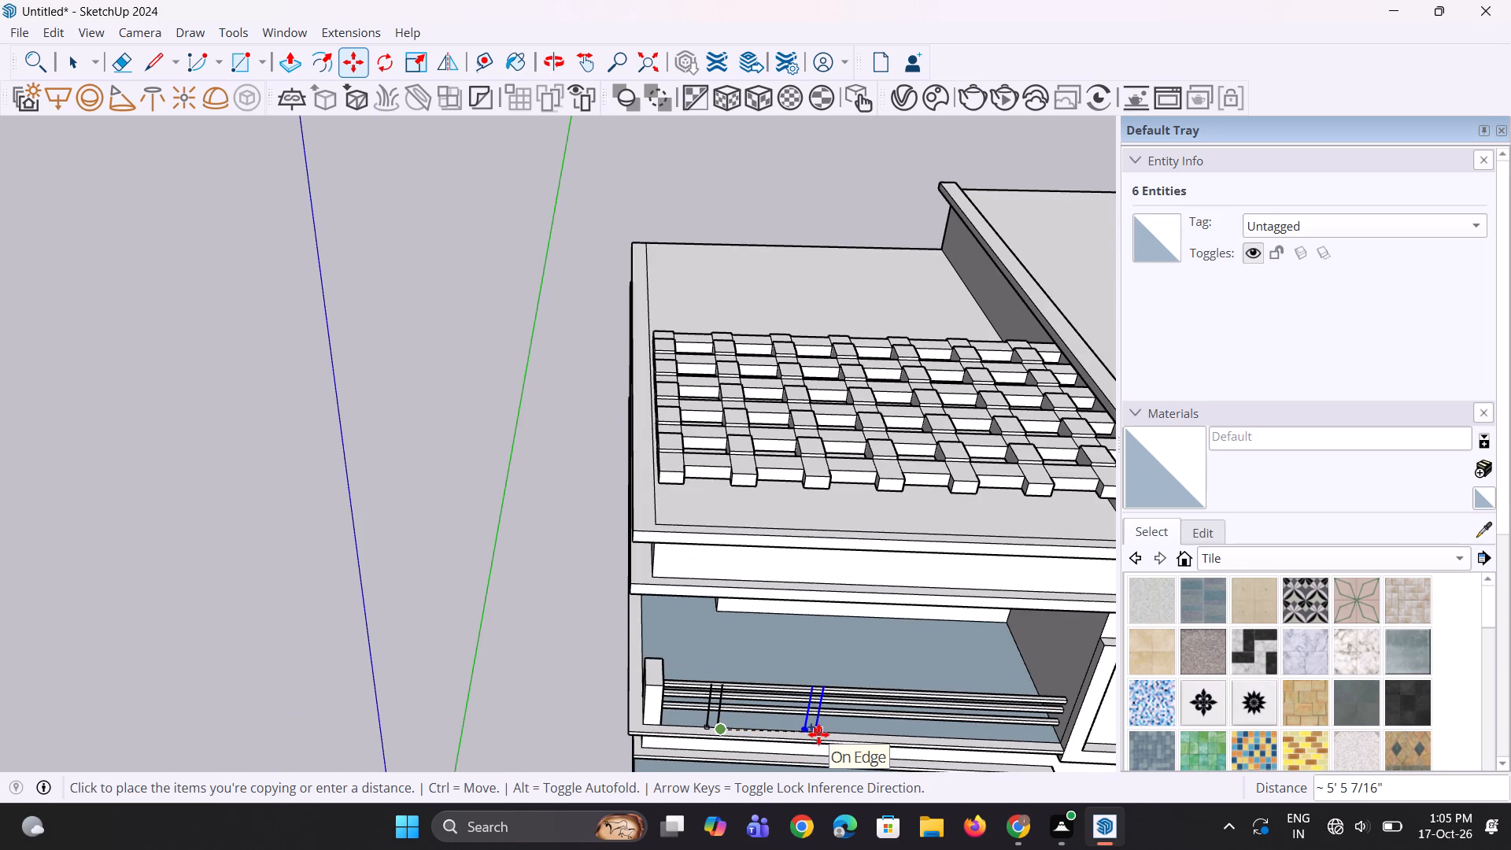
scroll(818, 734, up, 6)
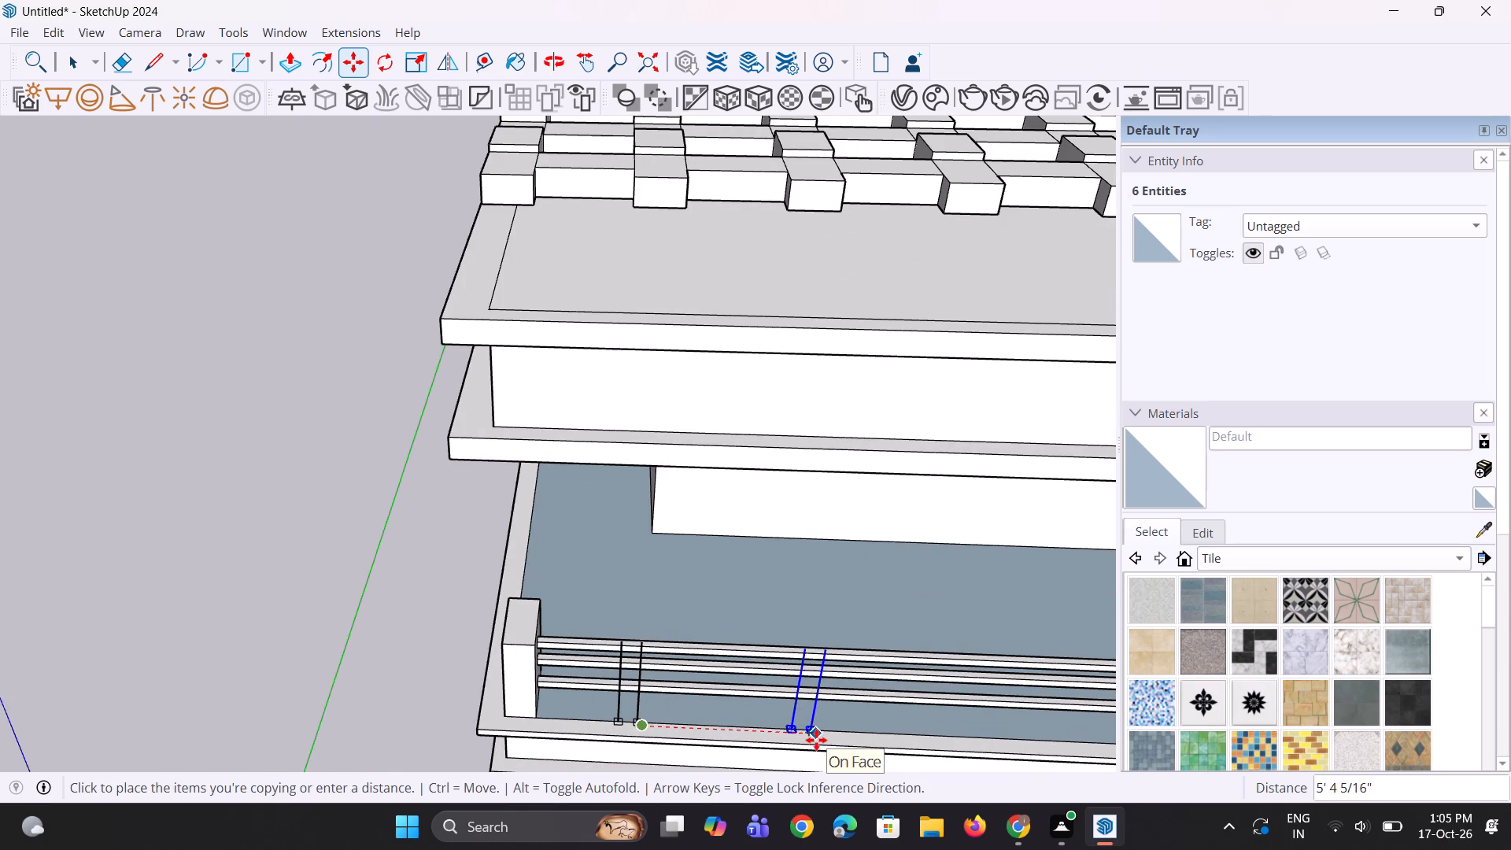
click(872, 741)
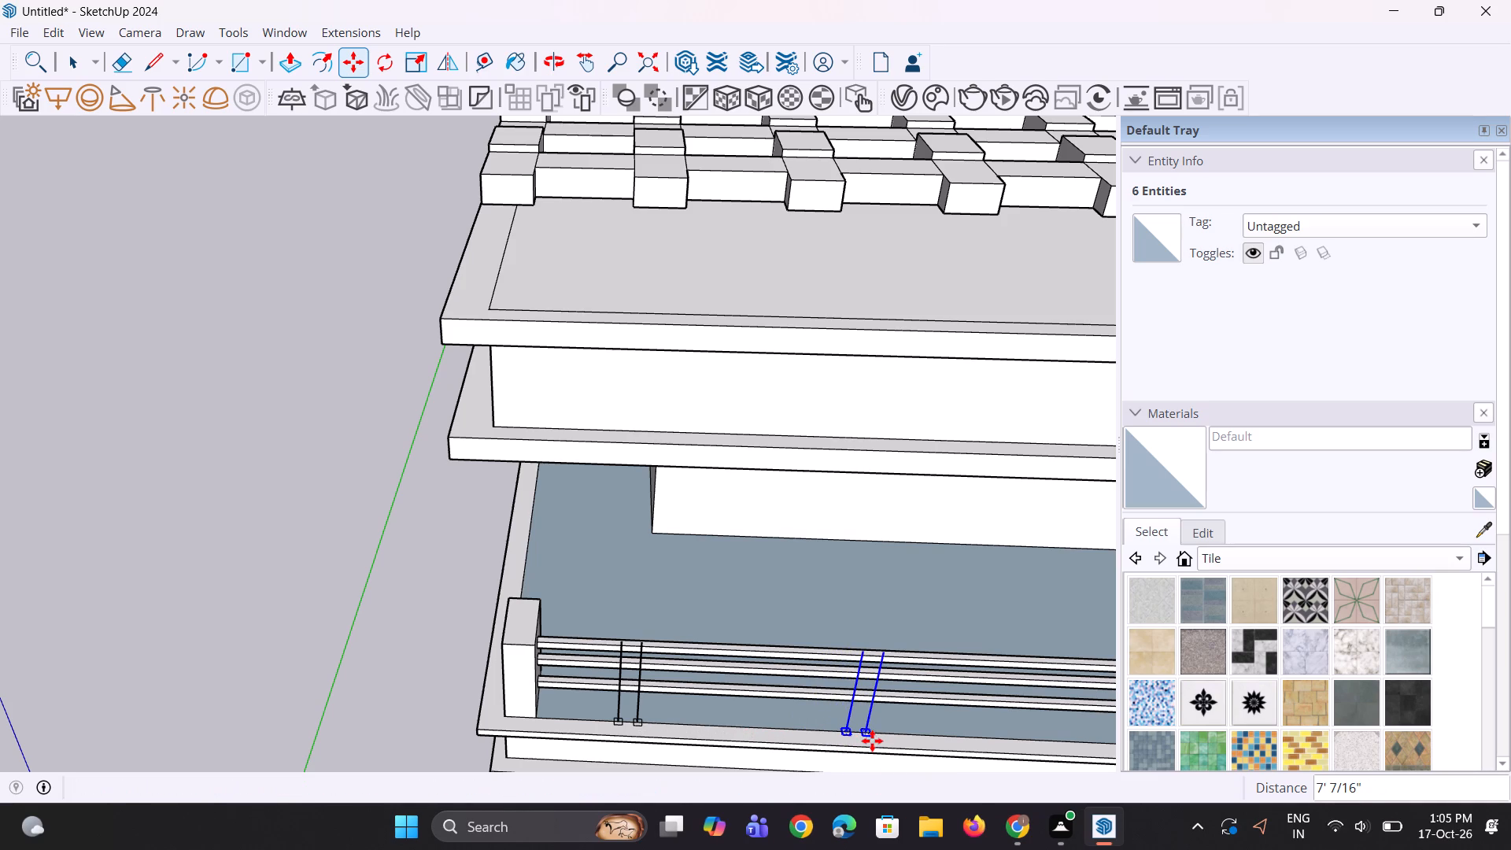
Array the copied baluster pair three times (*3) along the ledge at the same spacing.
text(*3)
key(Return)
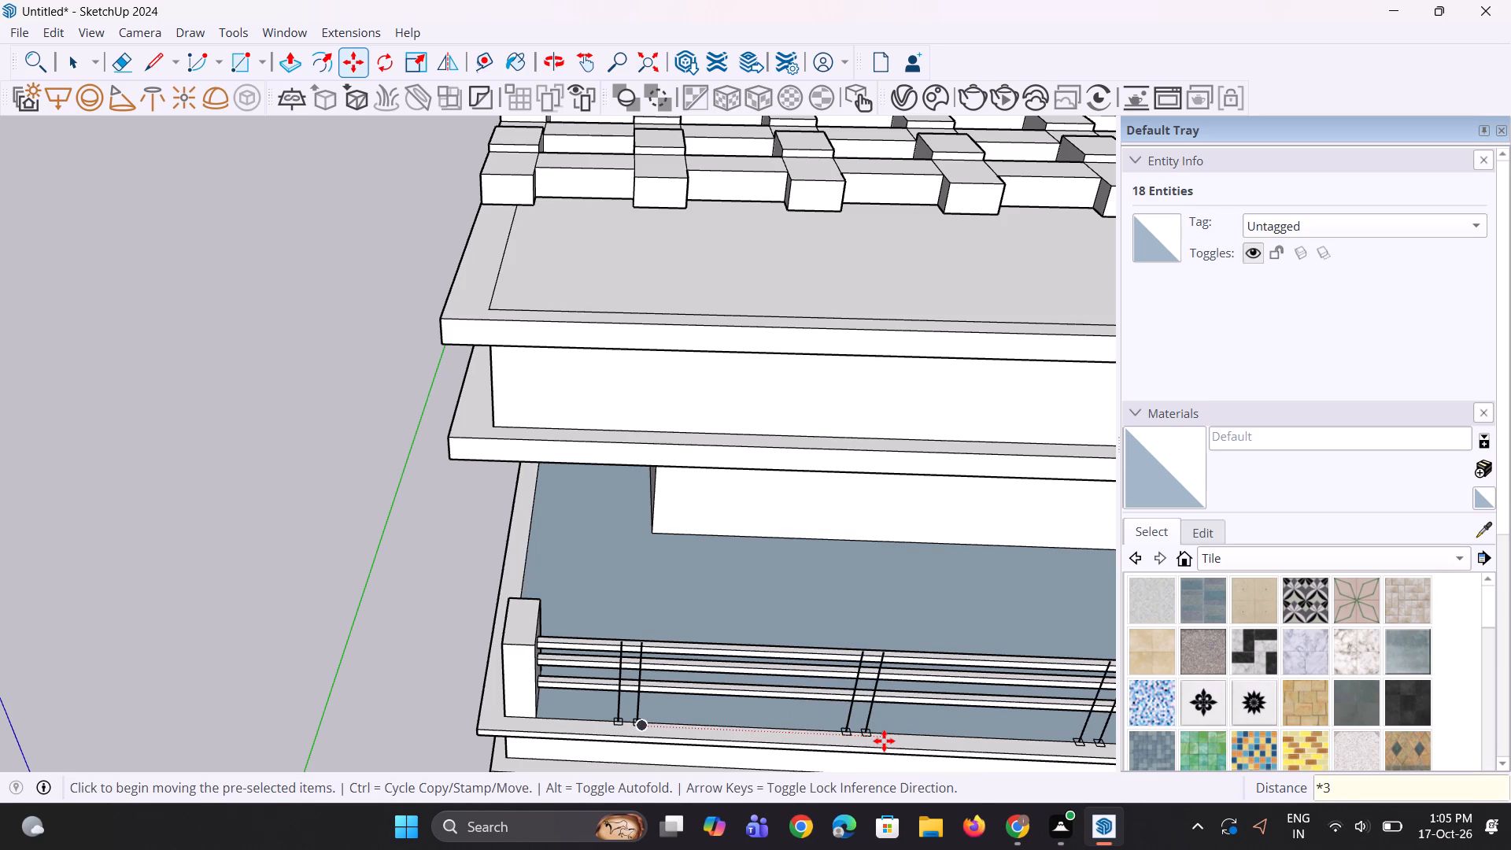
scroll(763, 715, down, 5)
scroll(418, 641, up, 1)
scroll(418, 641, down, 4)
middle_drag(707, 697, 696, 662)
scroll(788, 742, up, 3)
key(space)
key(space)
Erase the two surplus vertical lines that fall beyond the balcony, inside the window frame.
scroll(1006, 687, up, 9)
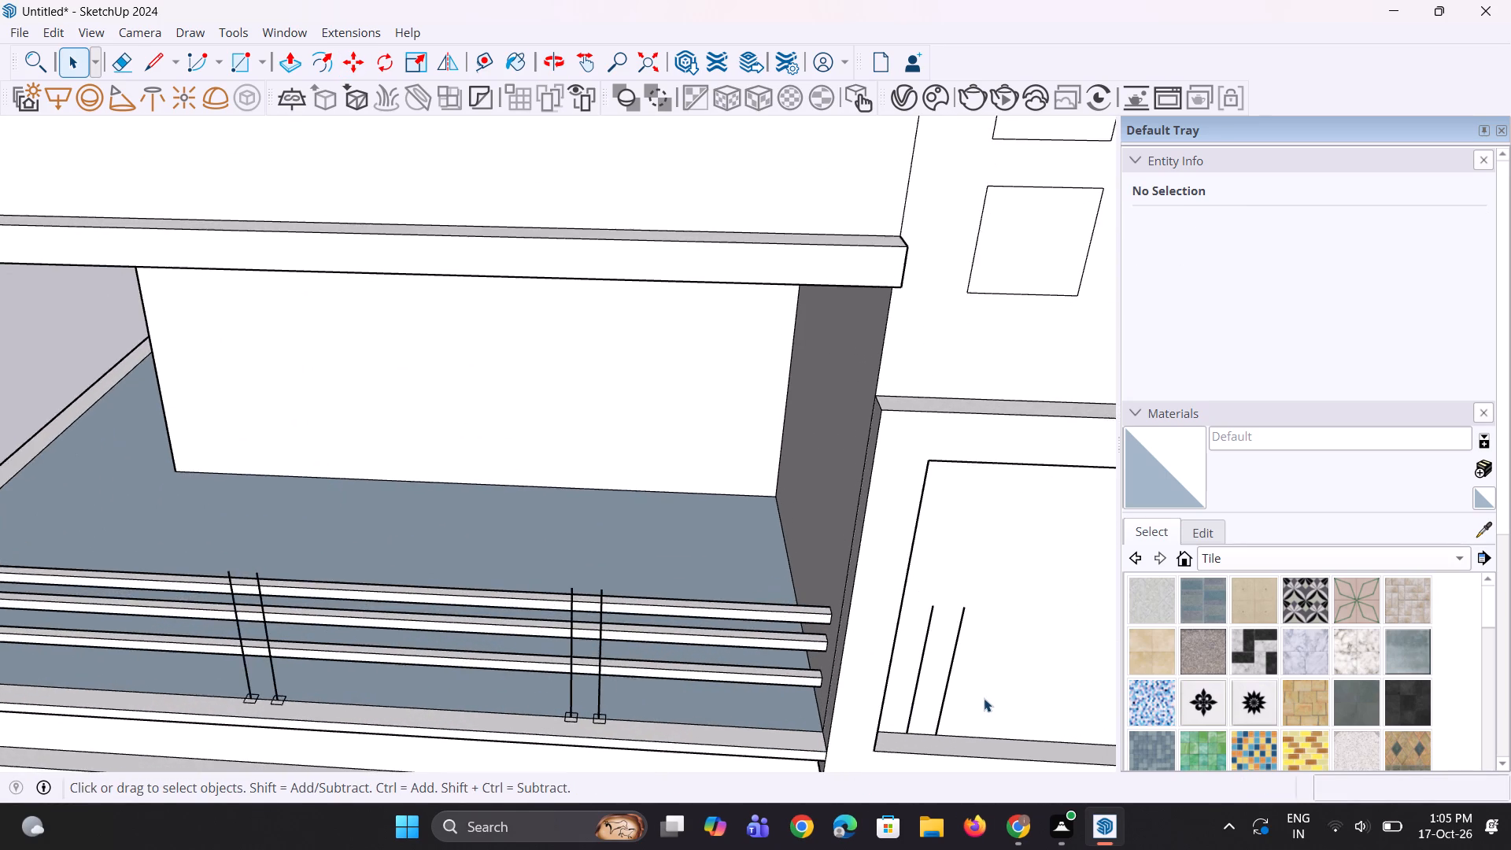
scroll(984, 698, up, 1)
key(e)
click(942, 698)
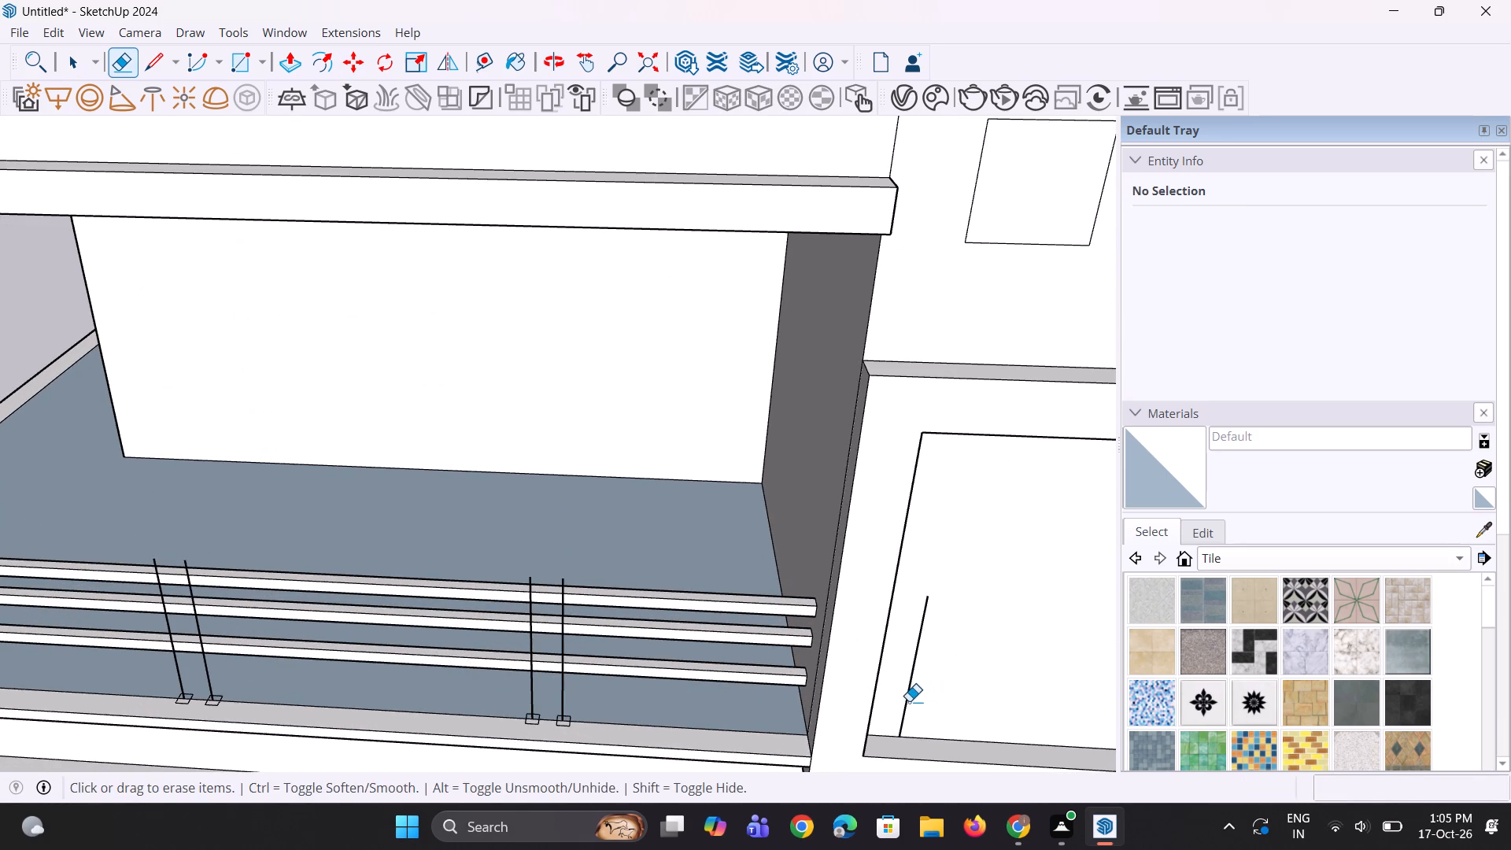
click(909, 701)
Extrude the inner half of the first base rectangle with Follow Me up the vertical line nearest the corner post.
scroll(903, 676, down, 9)
middle_drag(864, 796, 852, 756)
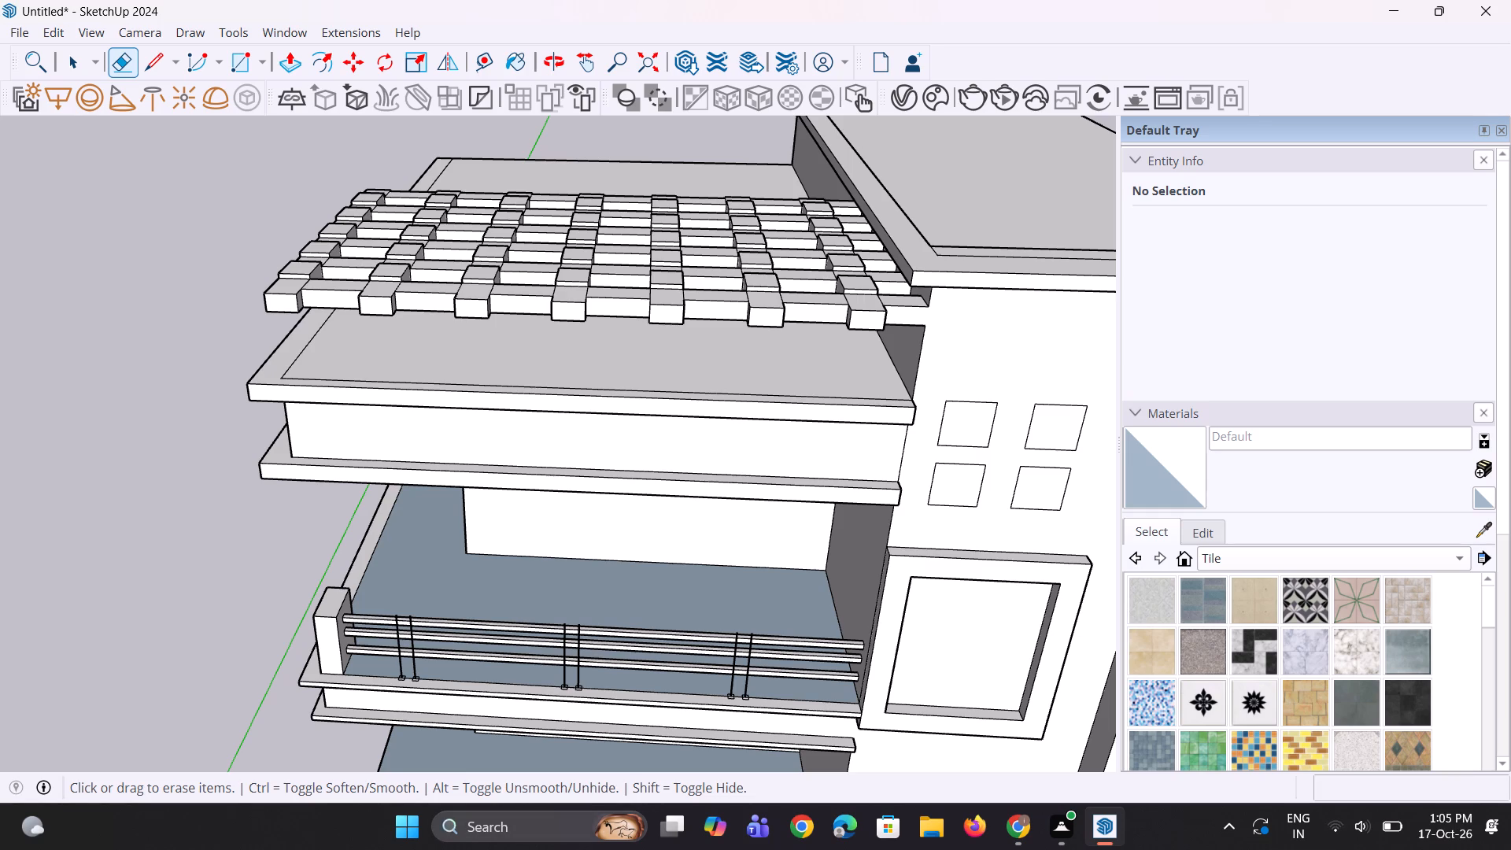
scroll(382, 722, up, 13)
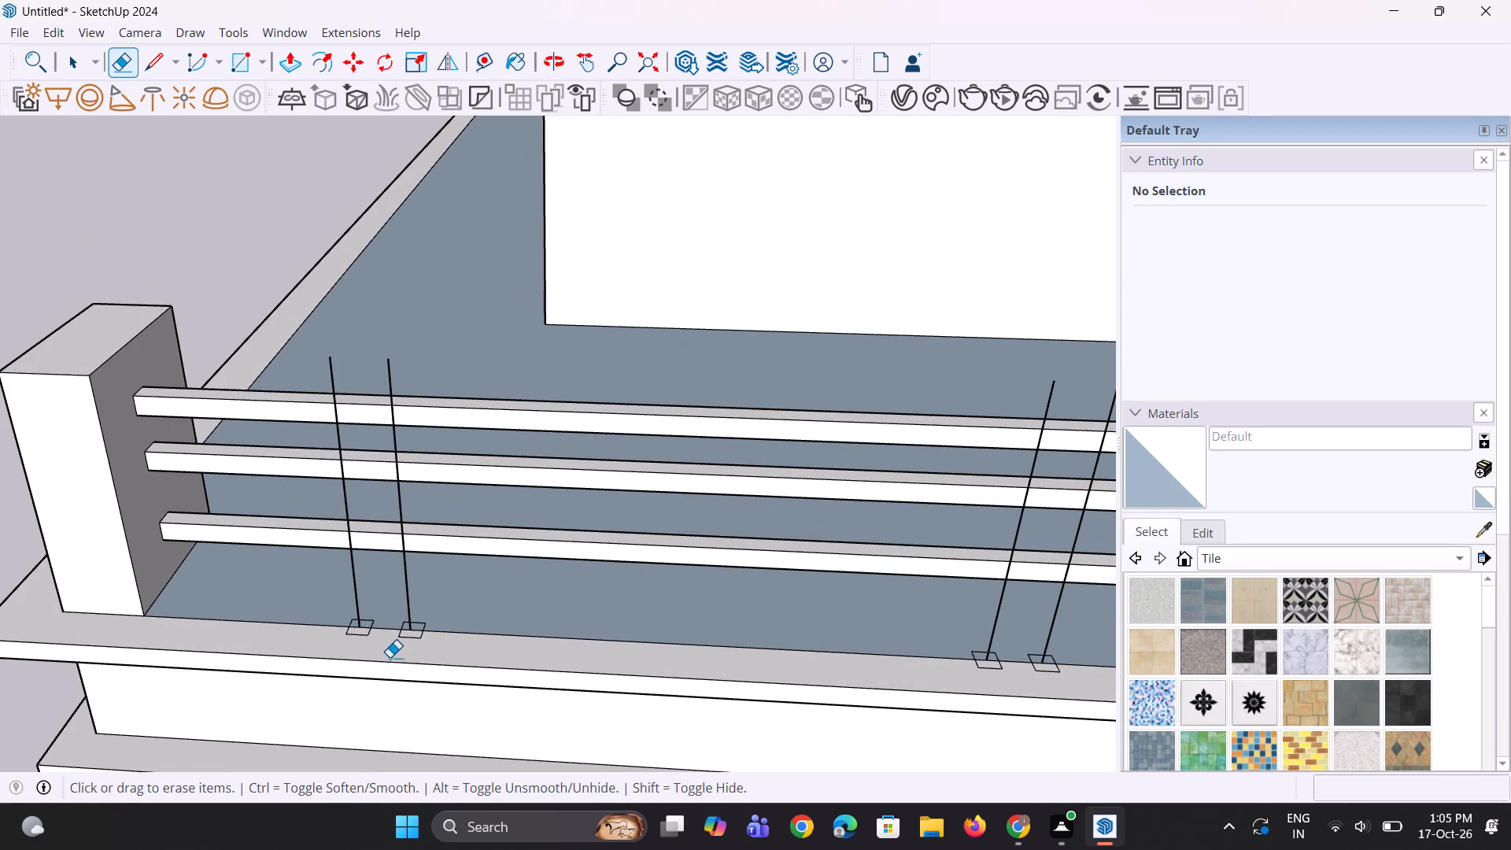
key(space)
key(space)
click(30, 72)
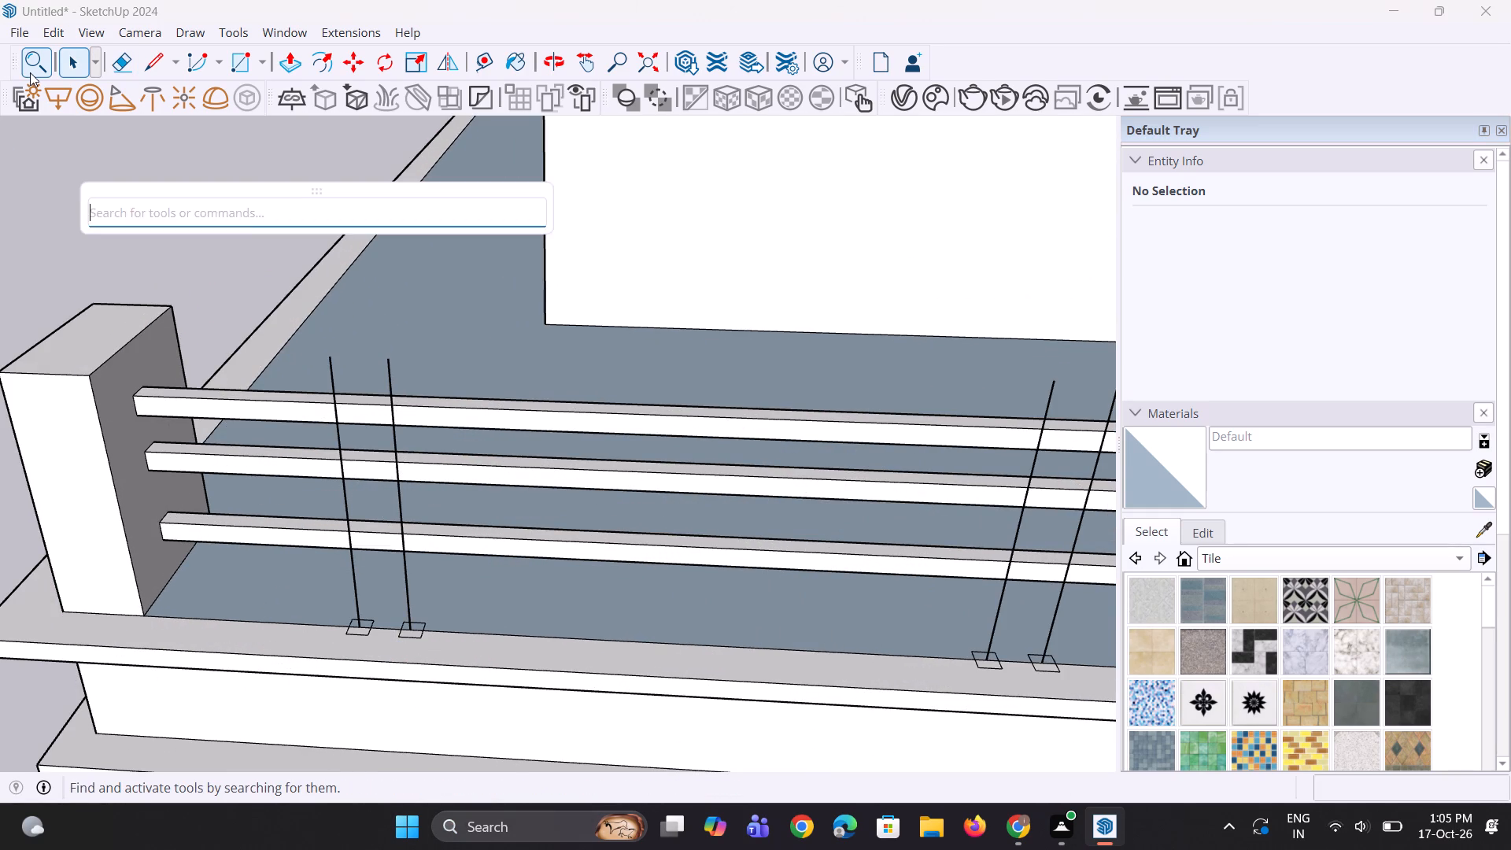
text(foll)
click(164, 279)
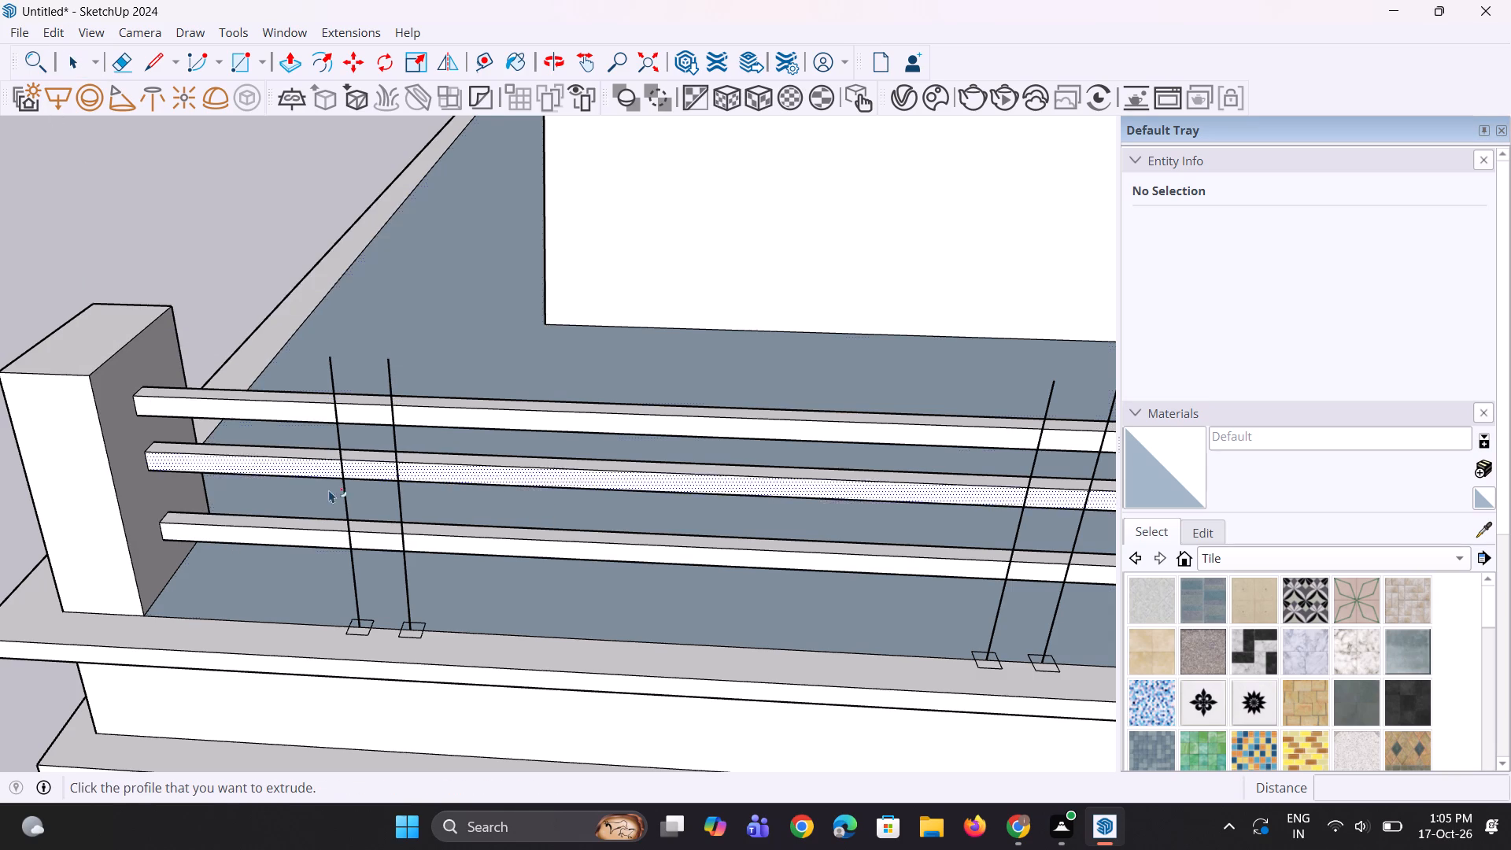
scroll(337, 513, up, 3)
scroll(370, 671, up, 5)
click(371, 663)
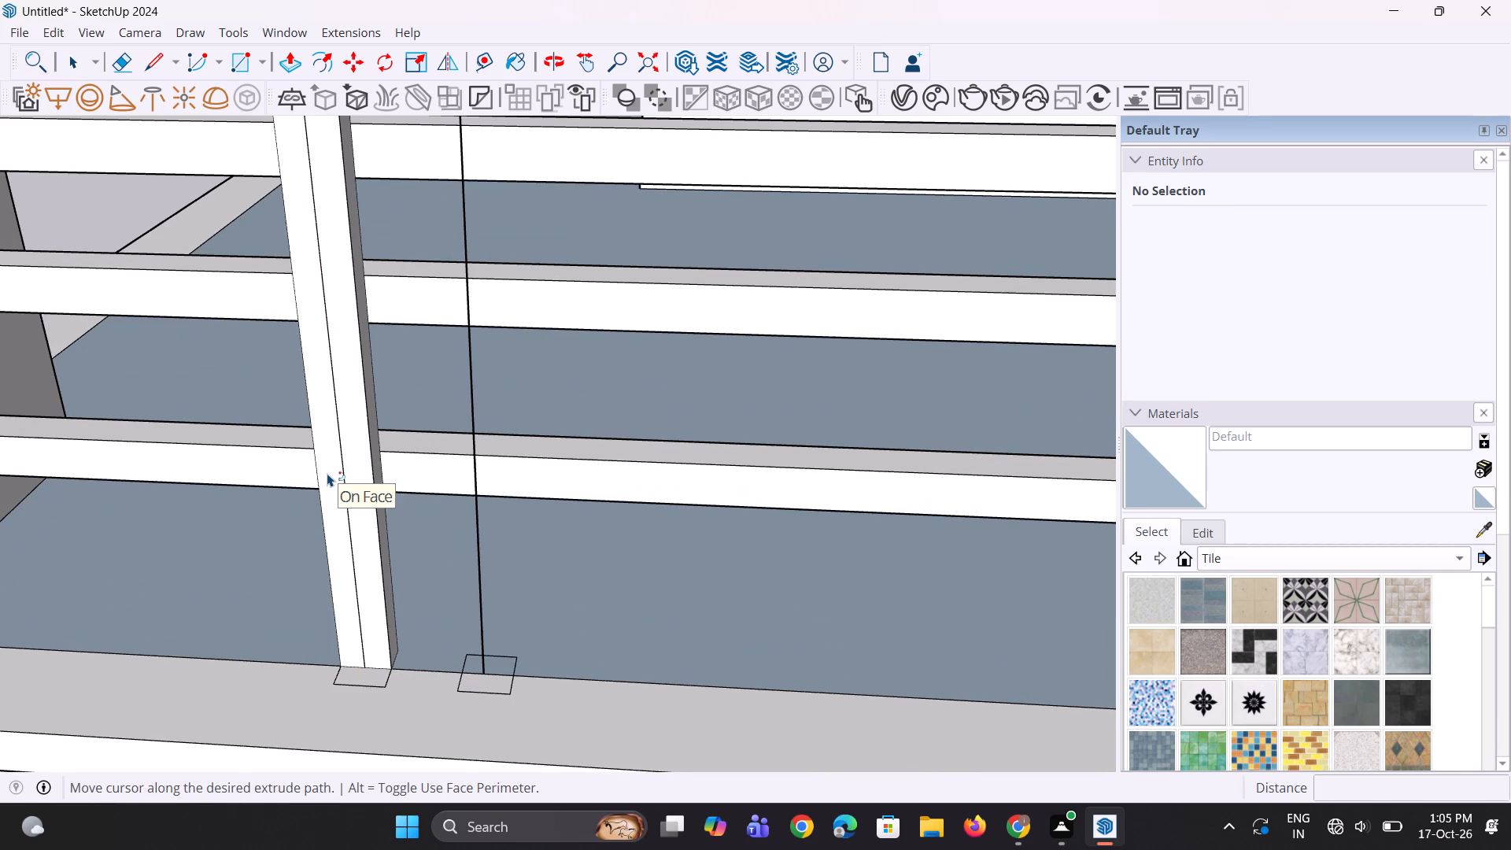
scroll(327, 473, down, 5)
click(327, 473)
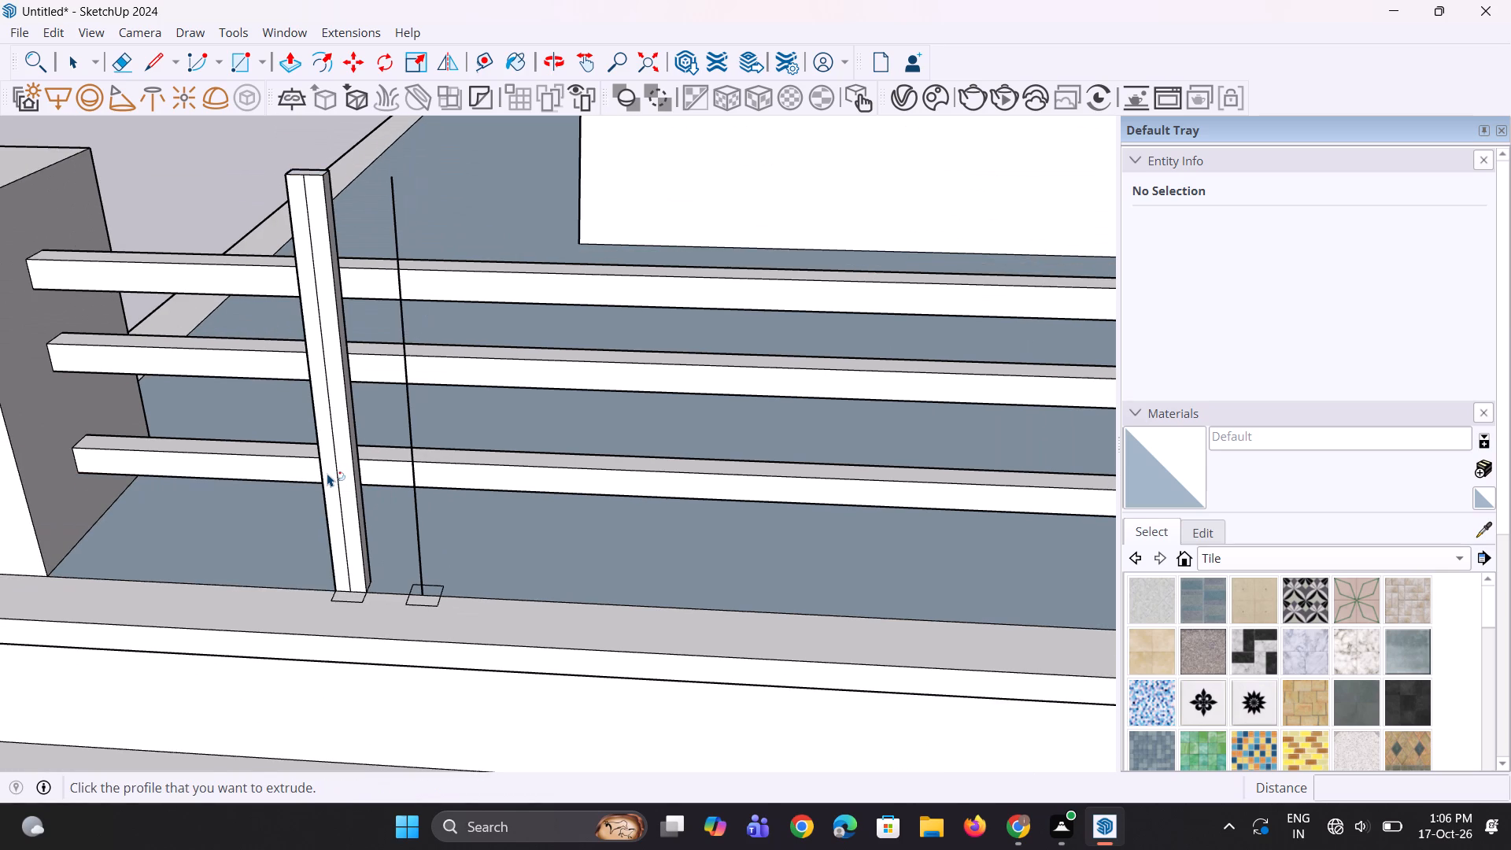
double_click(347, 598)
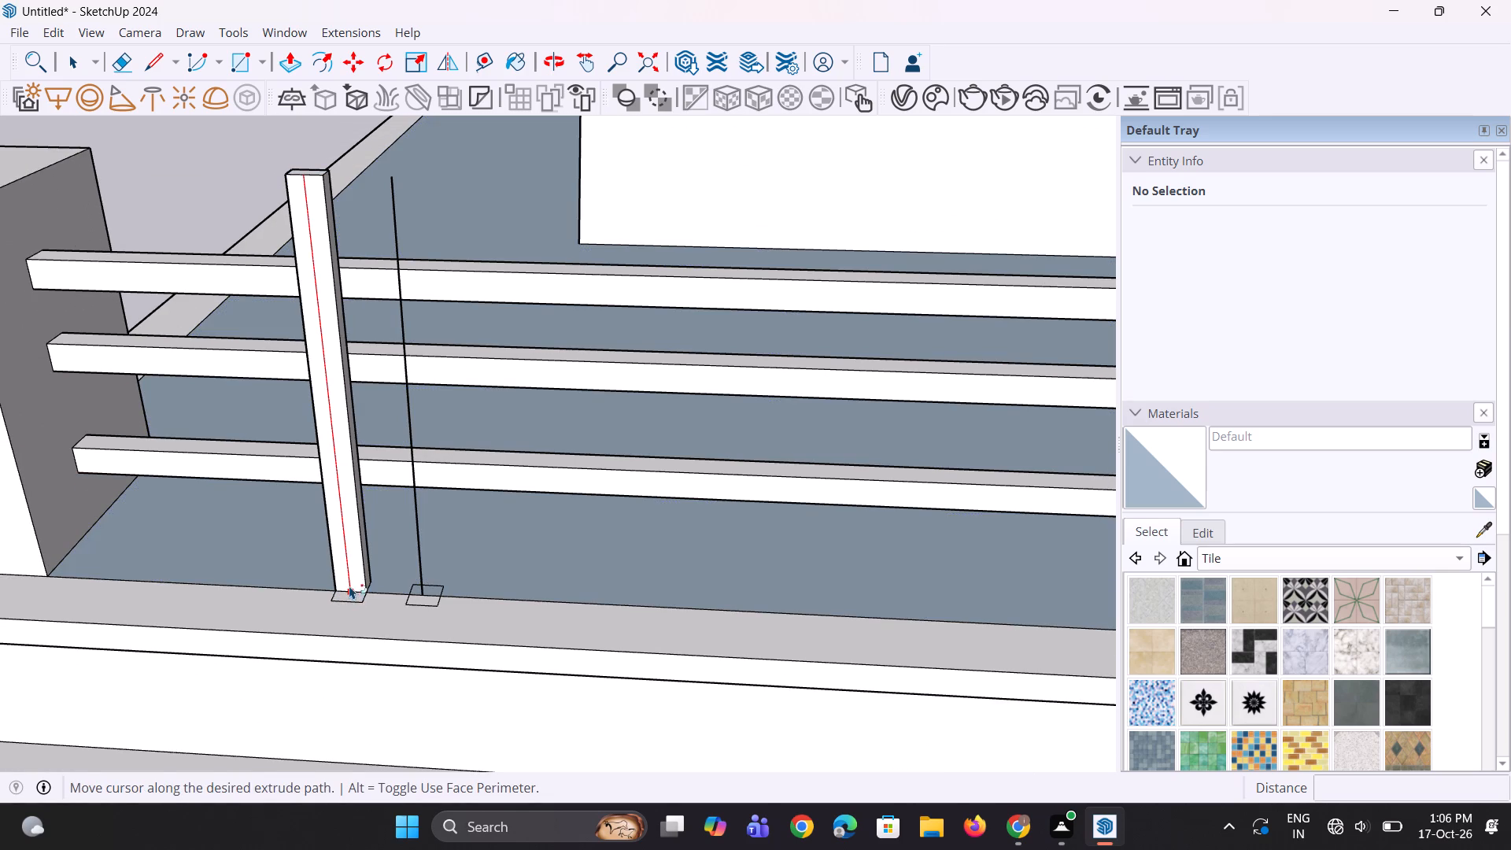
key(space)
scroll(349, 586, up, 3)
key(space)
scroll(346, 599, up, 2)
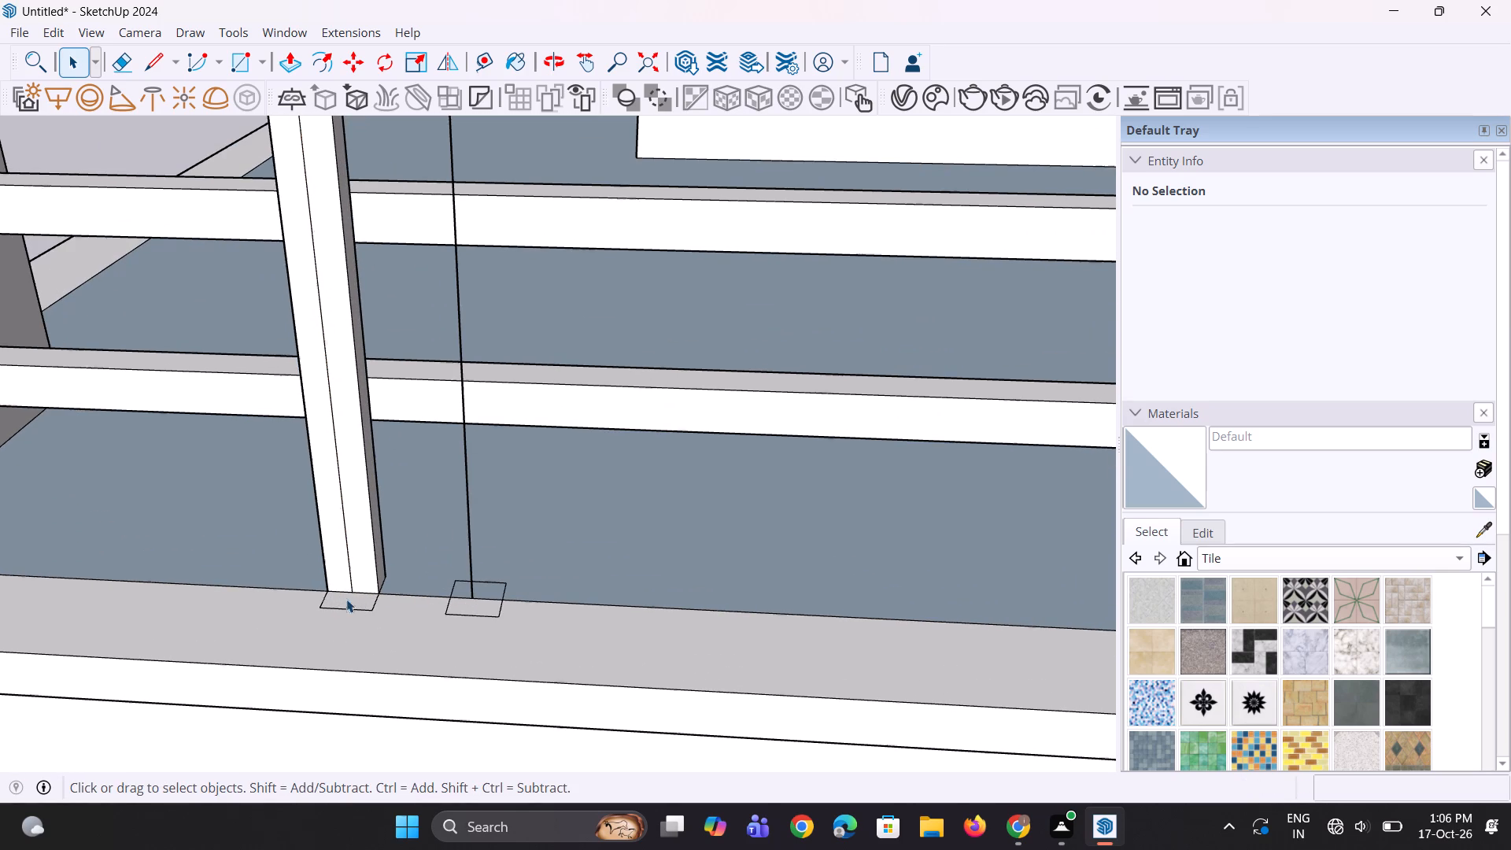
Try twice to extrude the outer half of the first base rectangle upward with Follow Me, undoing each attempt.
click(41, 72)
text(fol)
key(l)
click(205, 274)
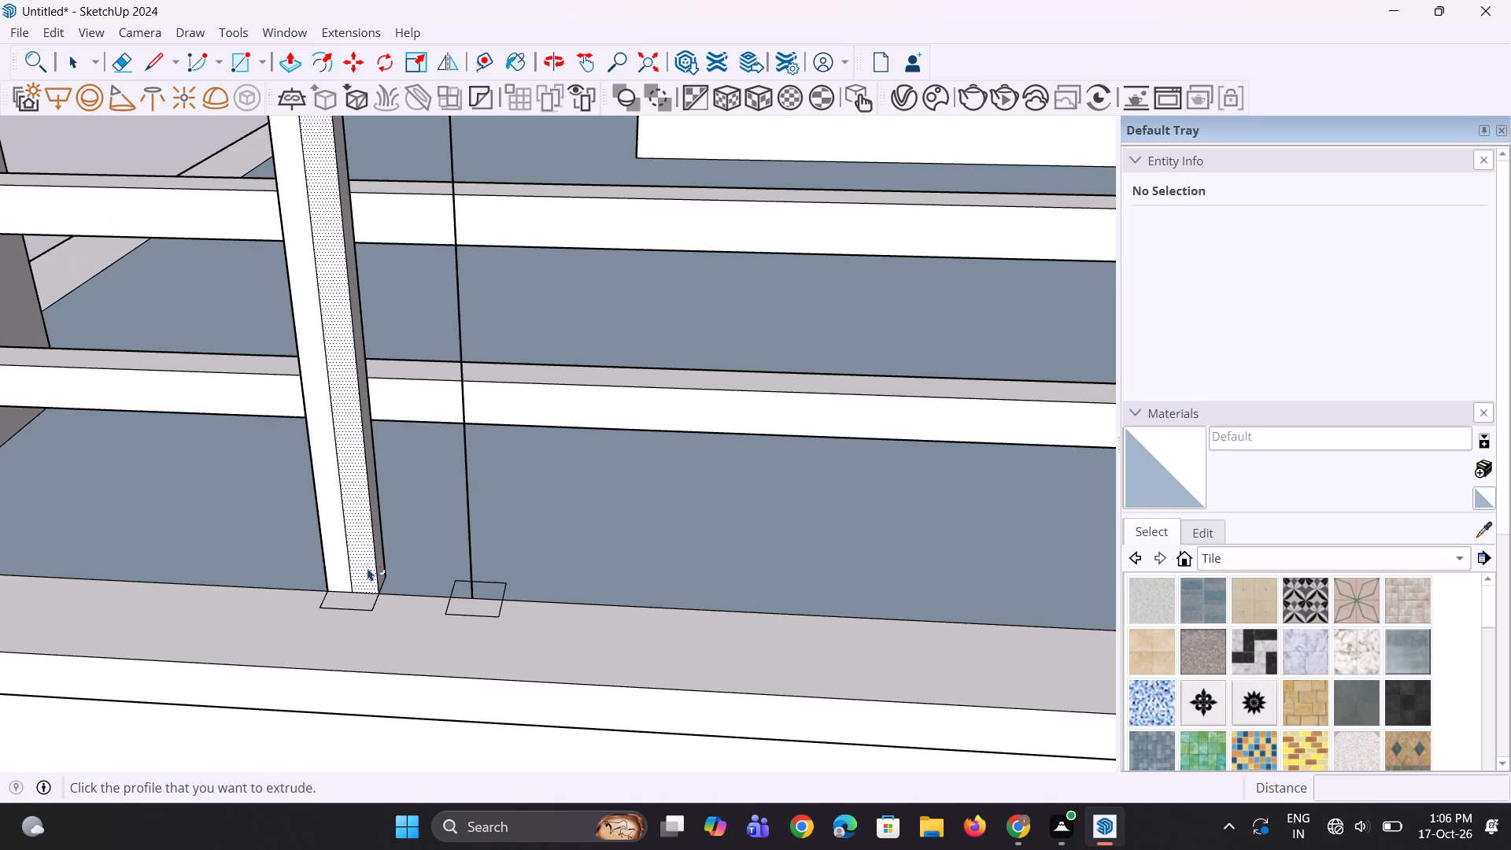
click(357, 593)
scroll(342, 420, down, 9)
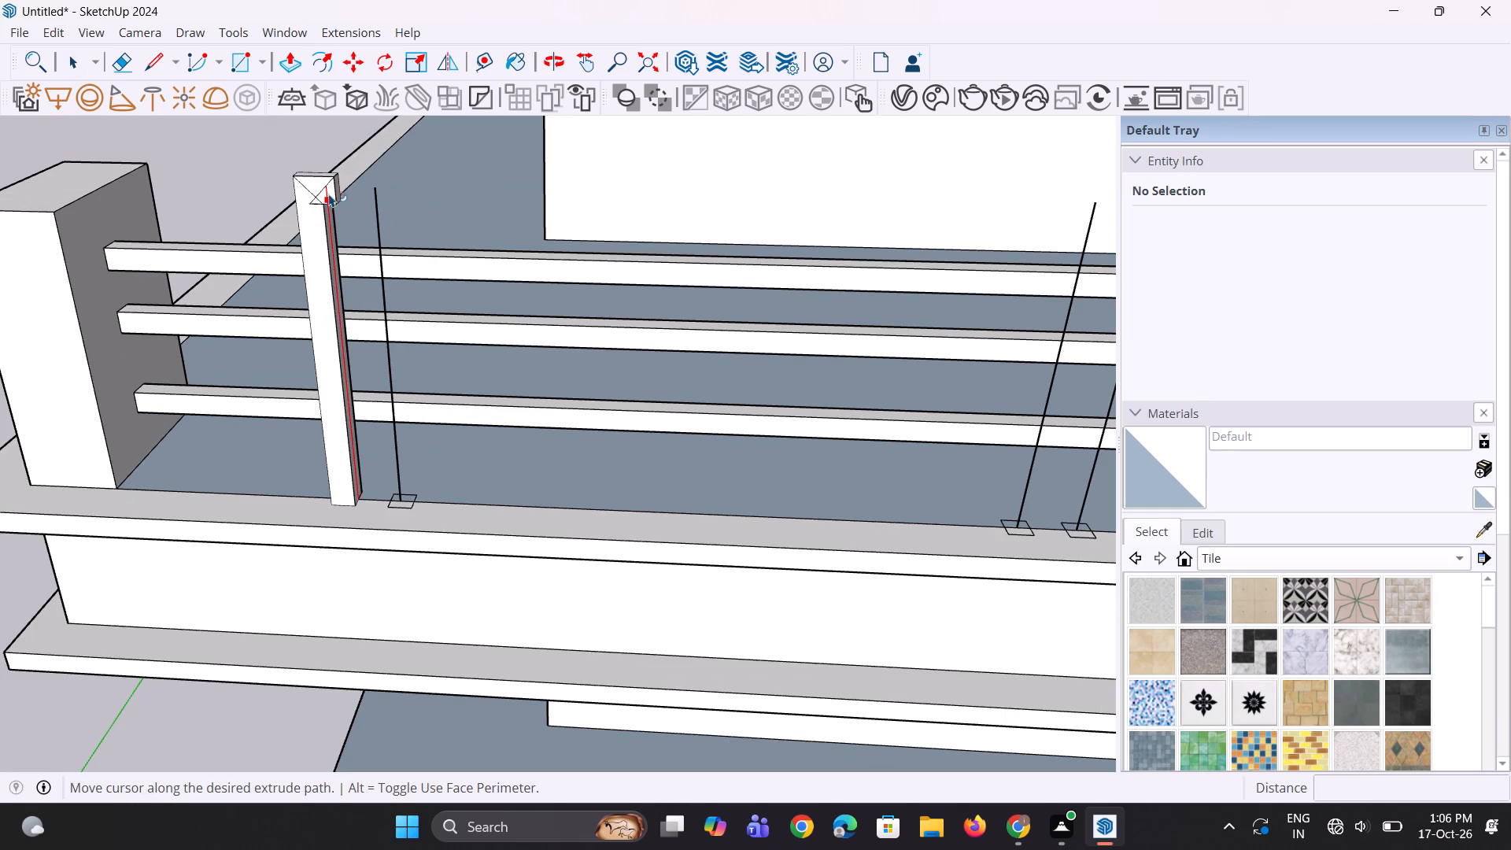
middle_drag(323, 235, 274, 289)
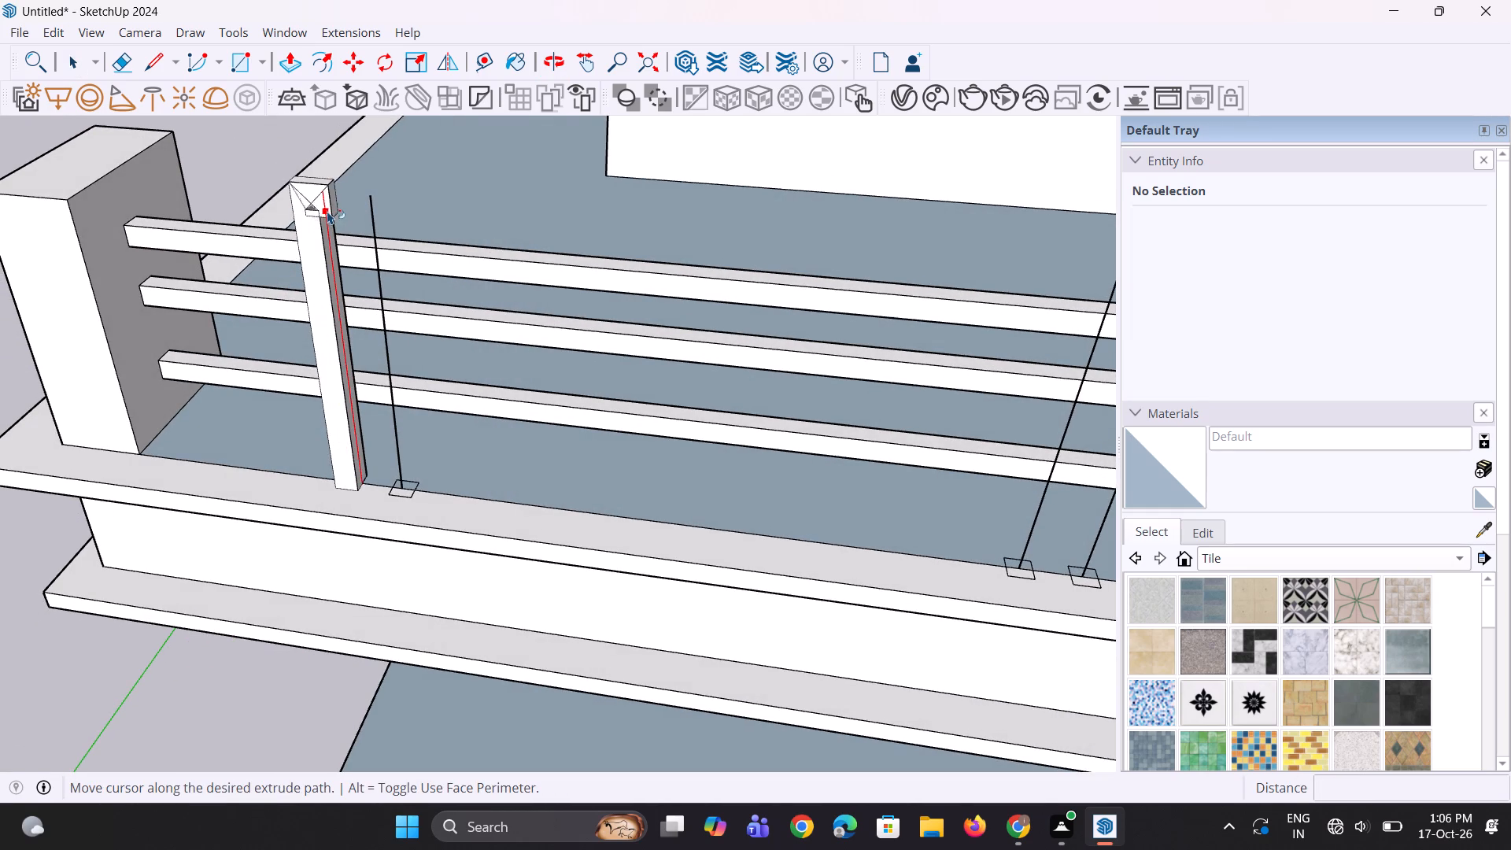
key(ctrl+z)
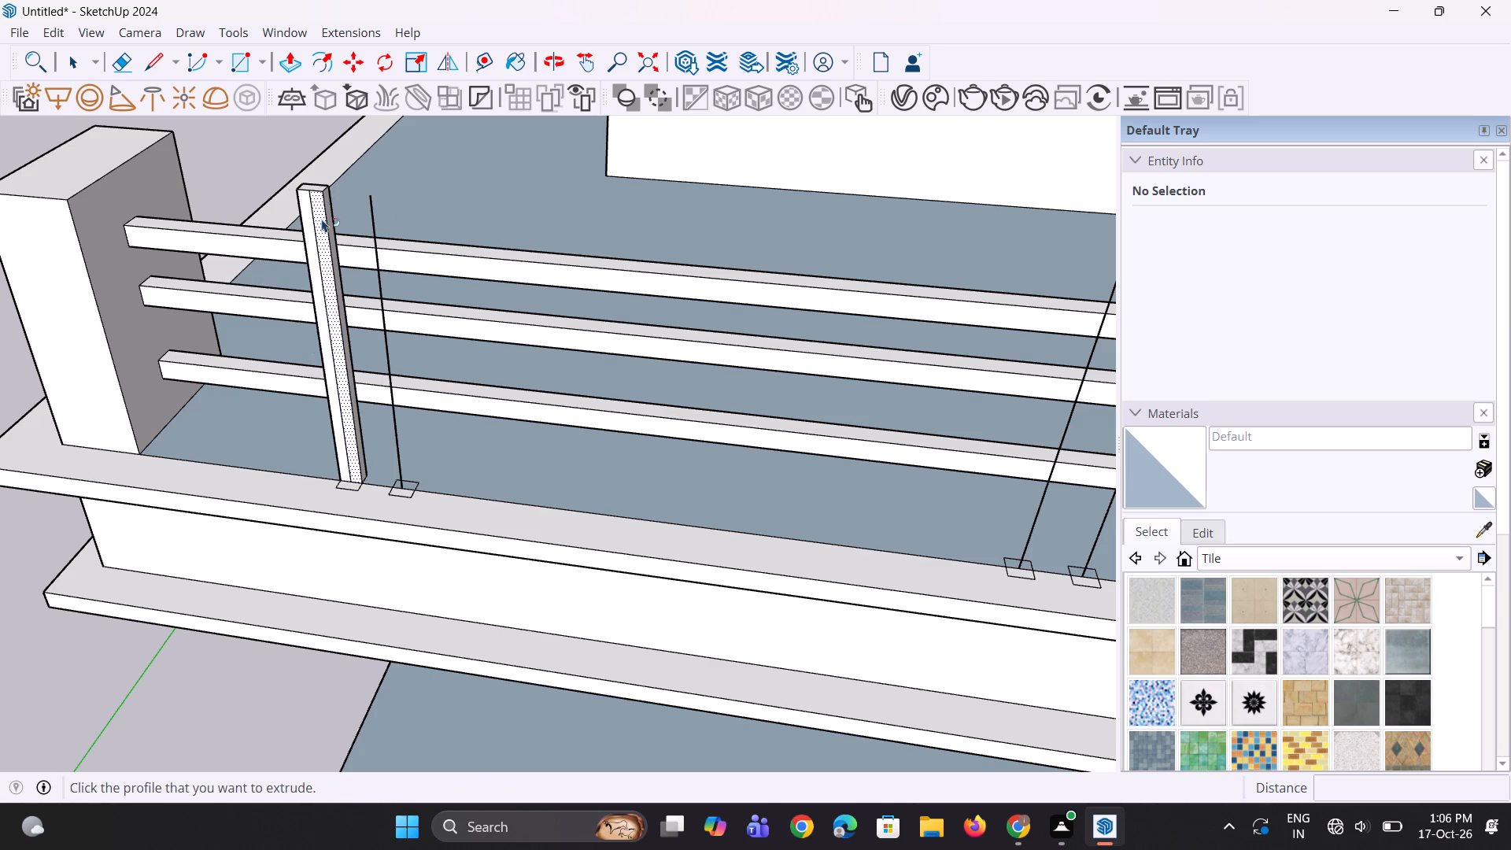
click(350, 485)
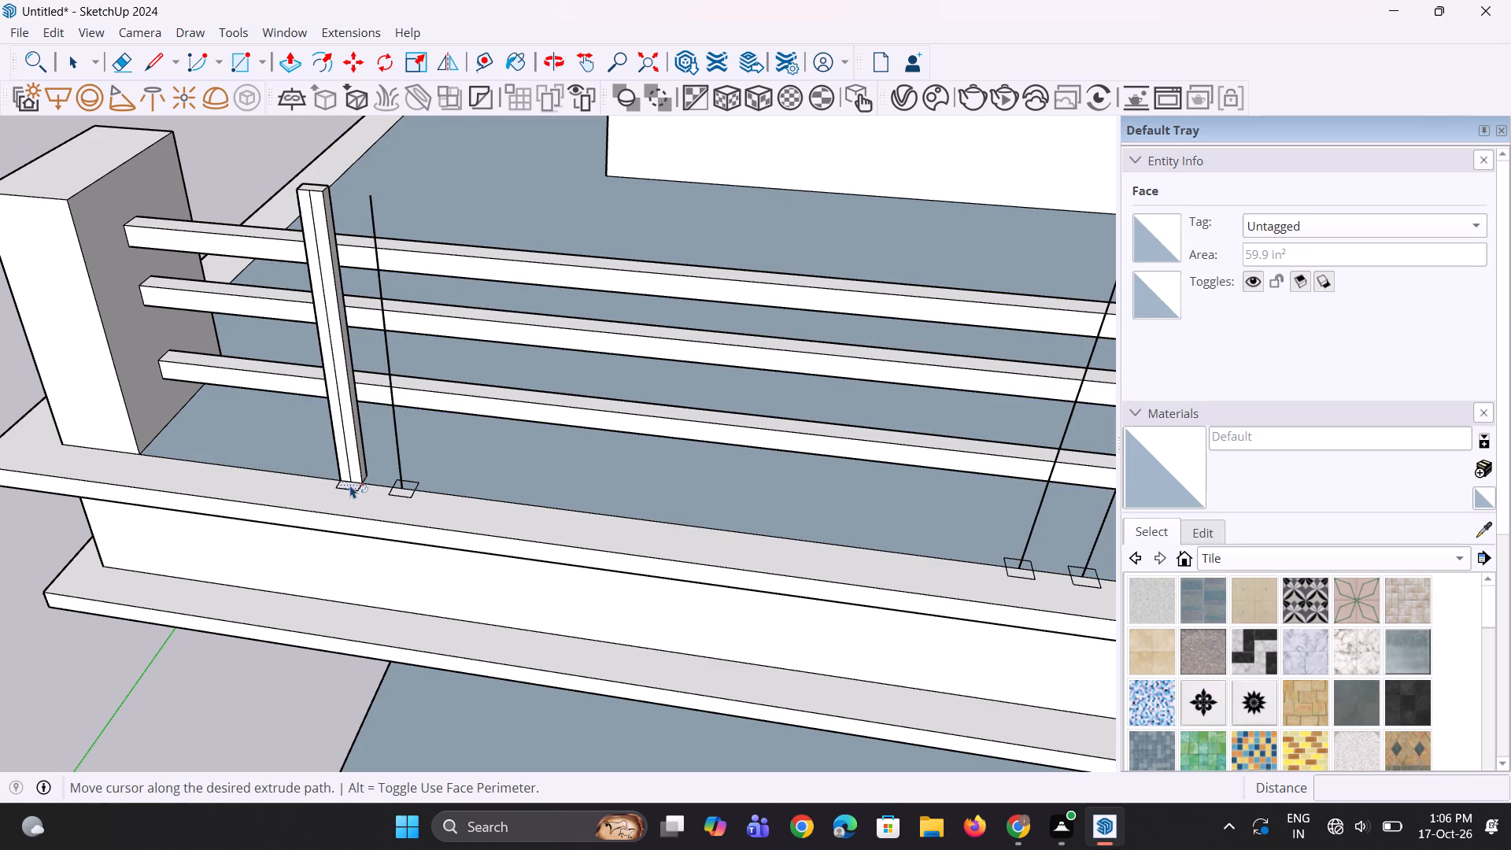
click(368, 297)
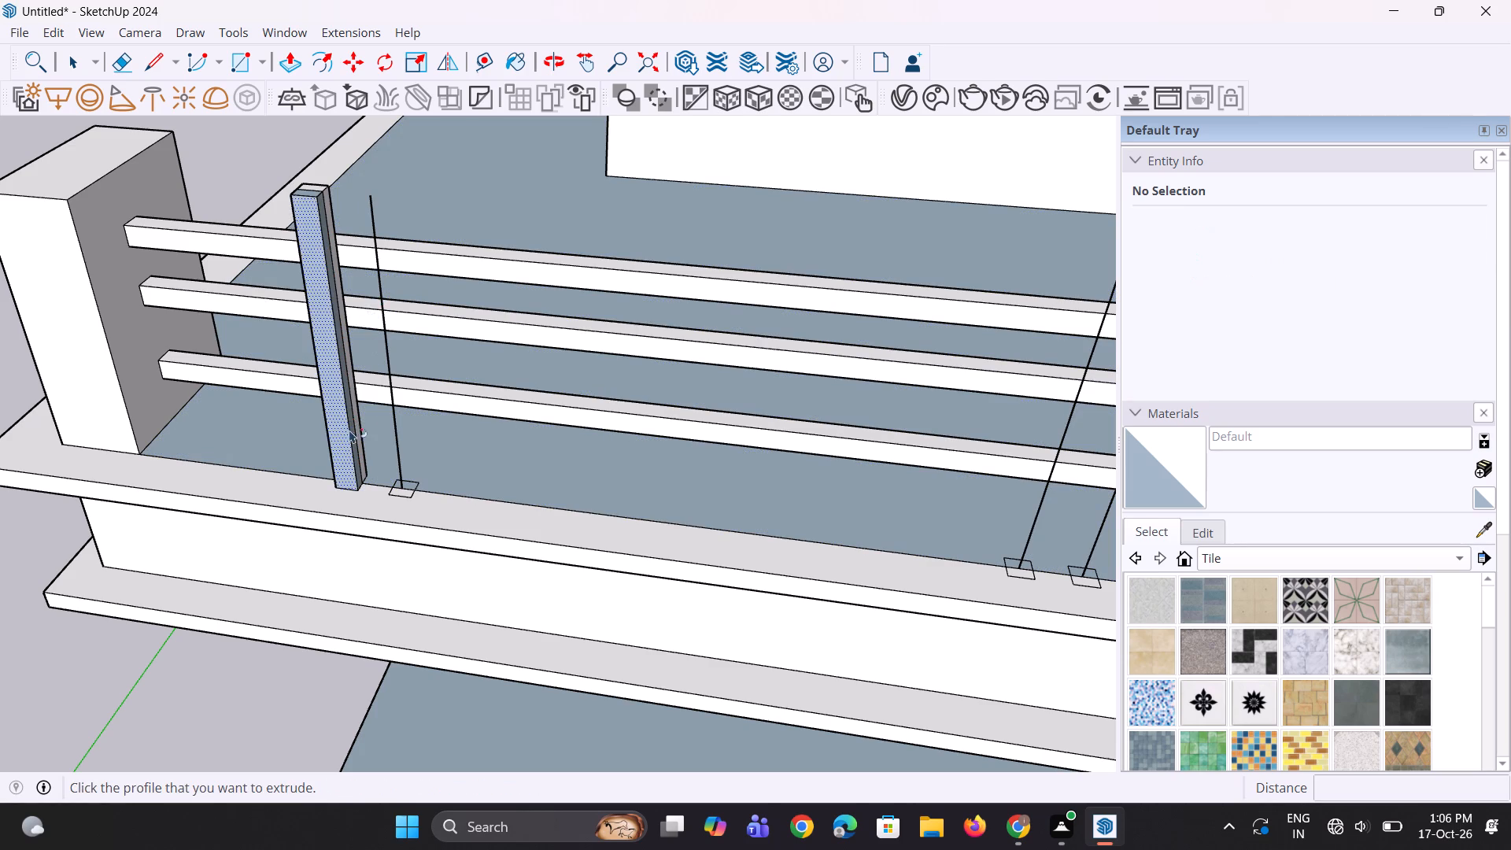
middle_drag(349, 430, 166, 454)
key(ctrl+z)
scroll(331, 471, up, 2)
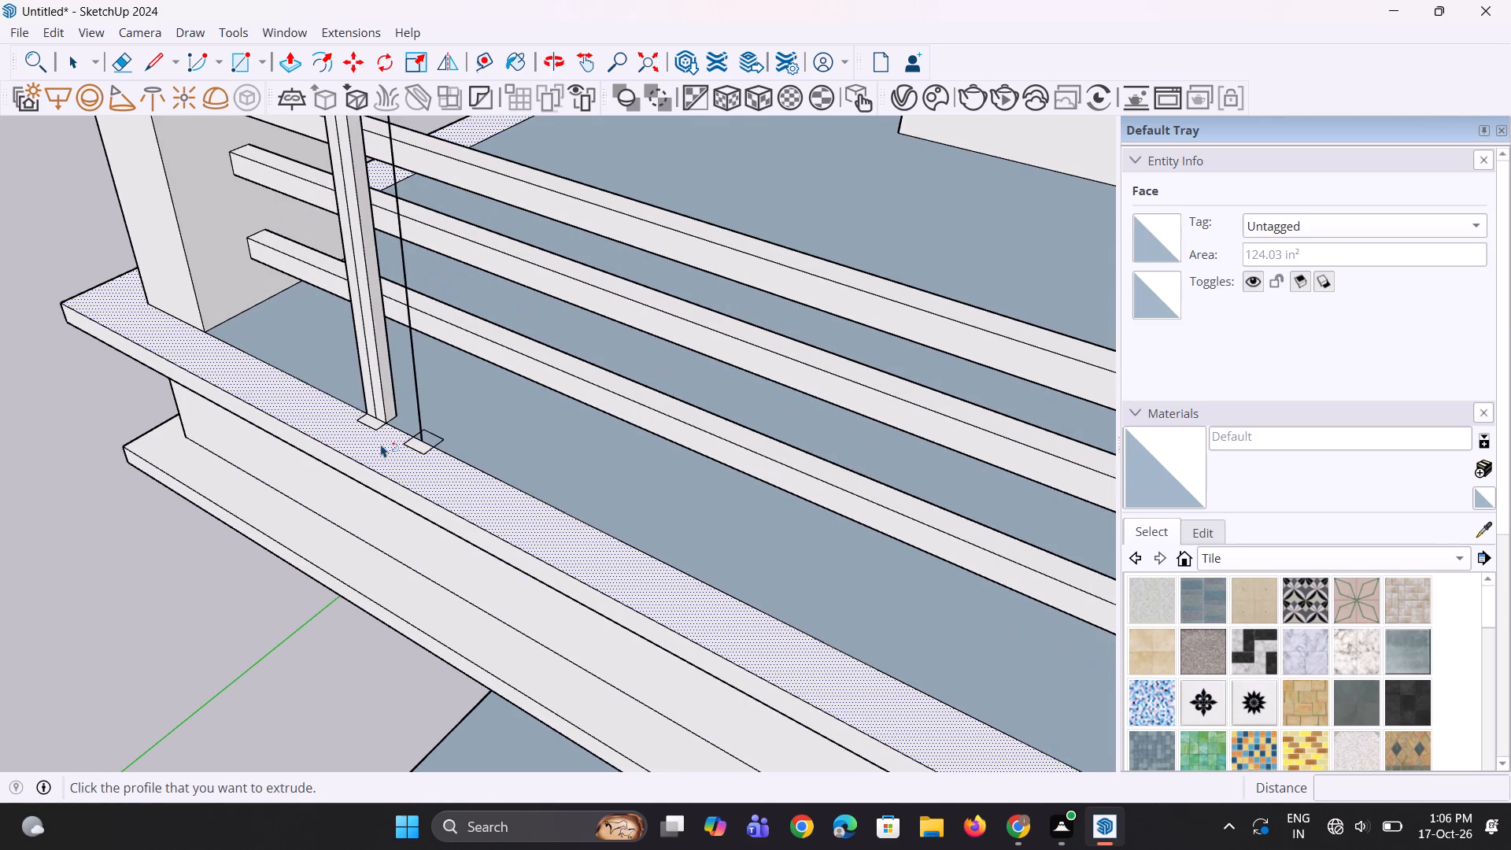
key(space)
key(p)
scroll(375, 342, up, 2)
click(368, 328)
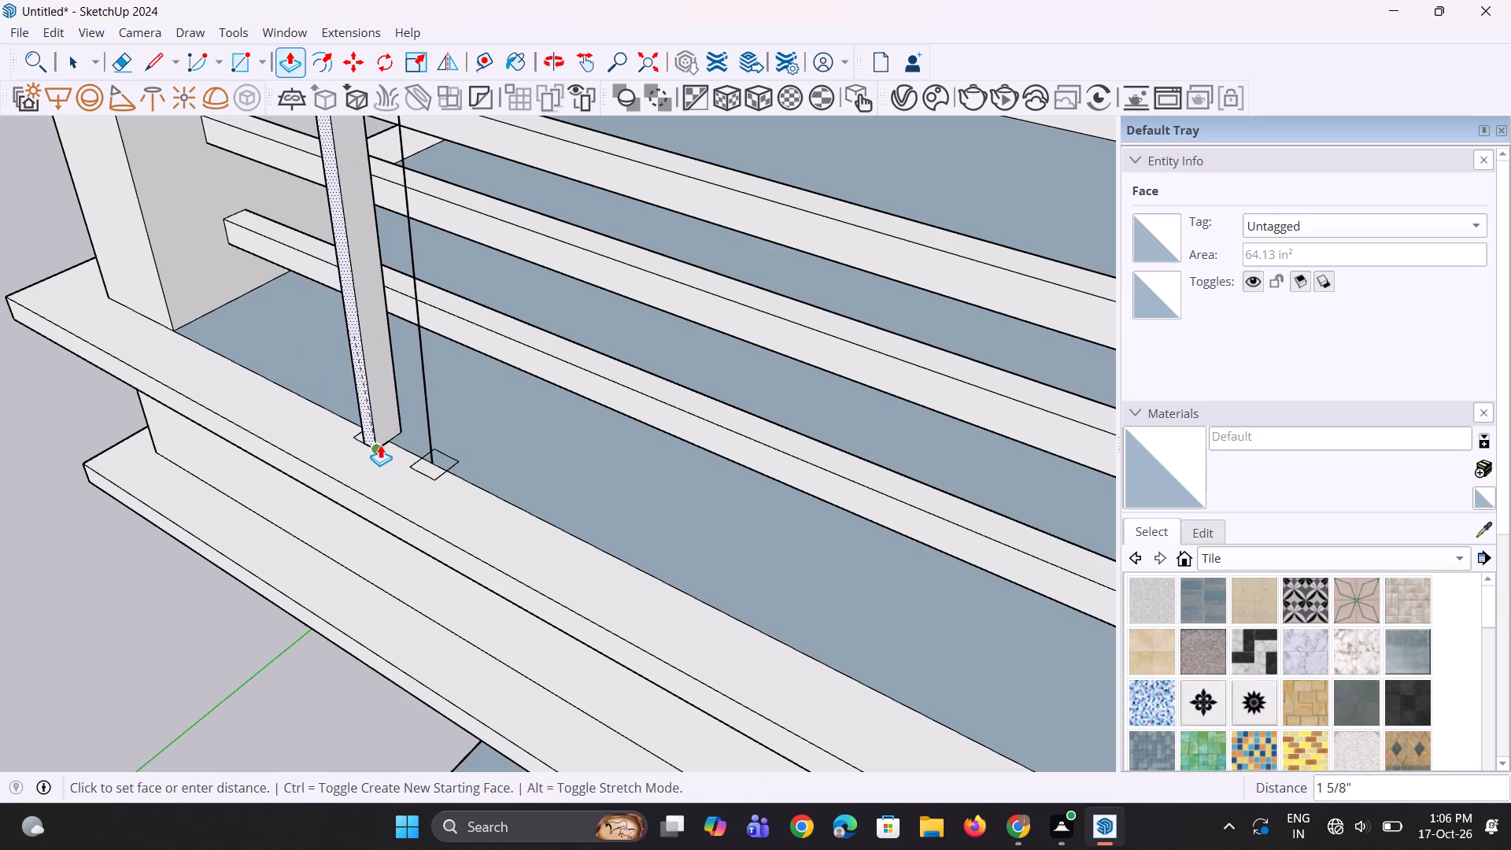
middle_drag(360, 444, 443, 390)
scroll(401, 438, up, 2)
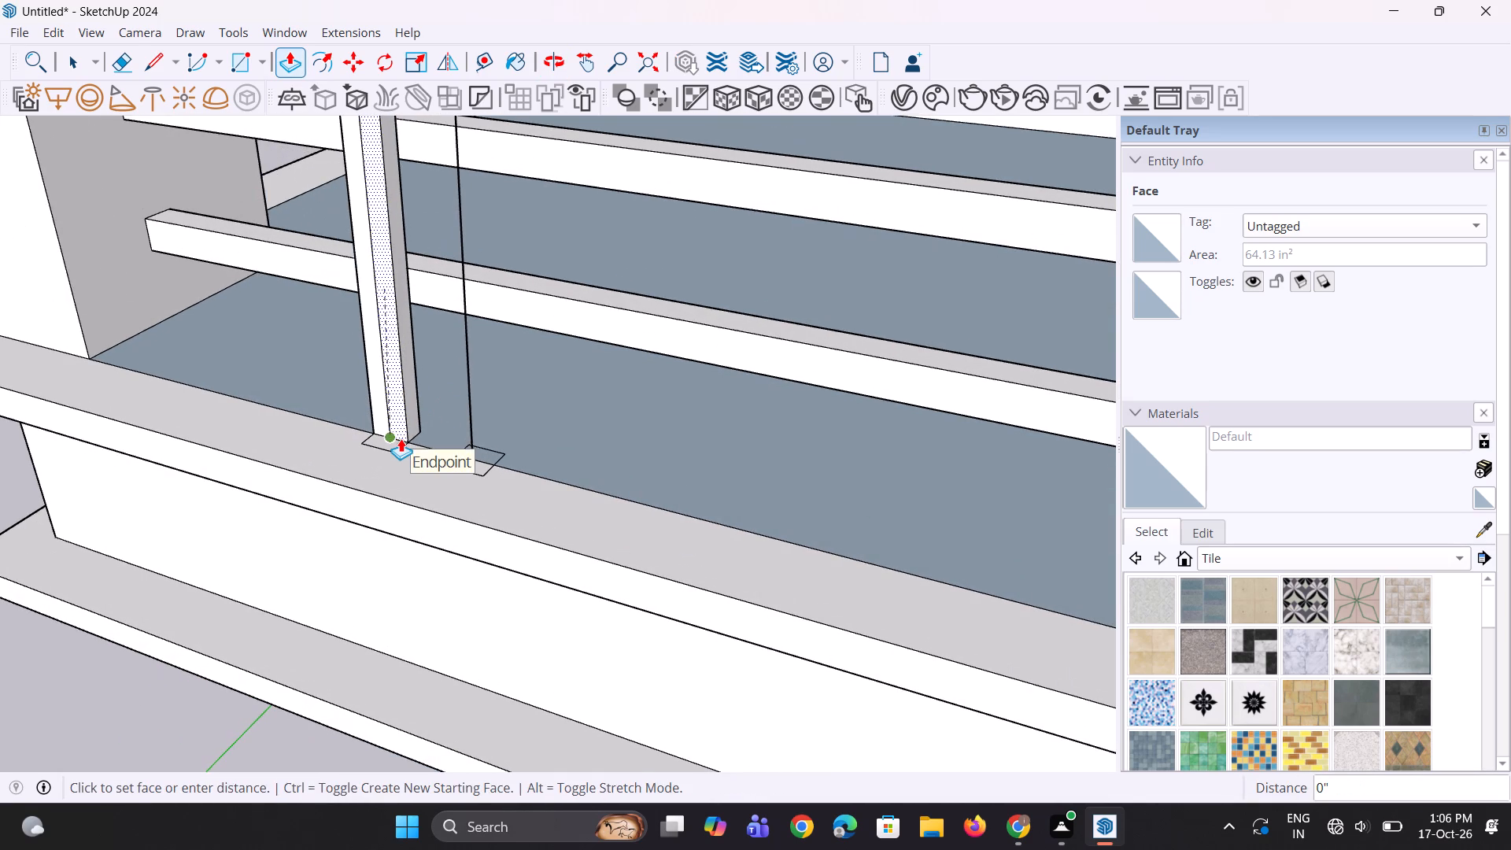
Erase the vertical line dividing the front face of the first baluster.
key(e)
scroll(380, 408, up, 2)
click(388, 399)
scroll(393, 450, down, 2)
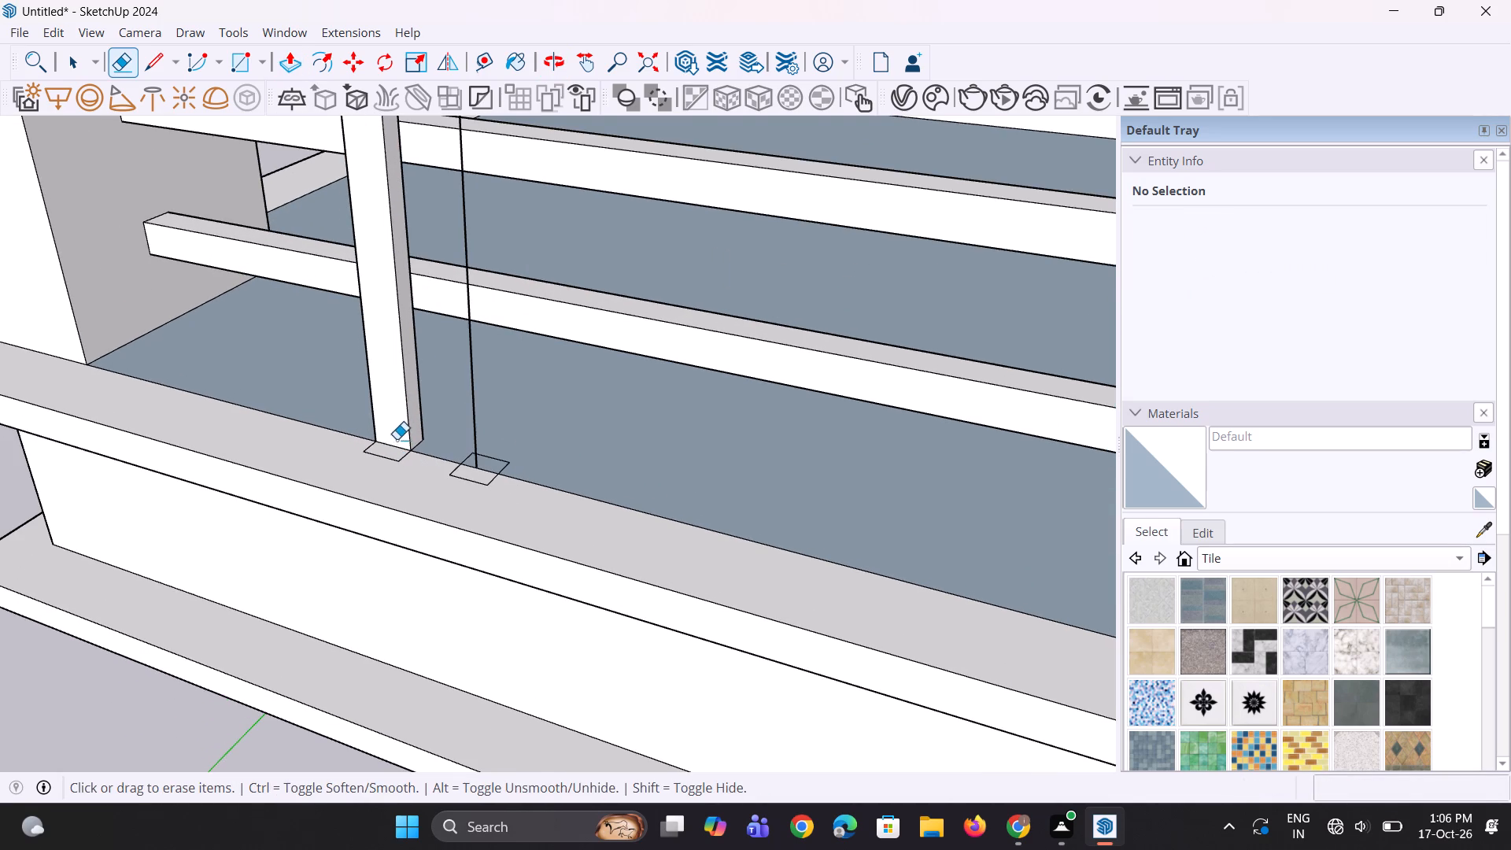
Push/Pull the first baluster's front face outward 1 1/2".
key(p)
click(393, 420)
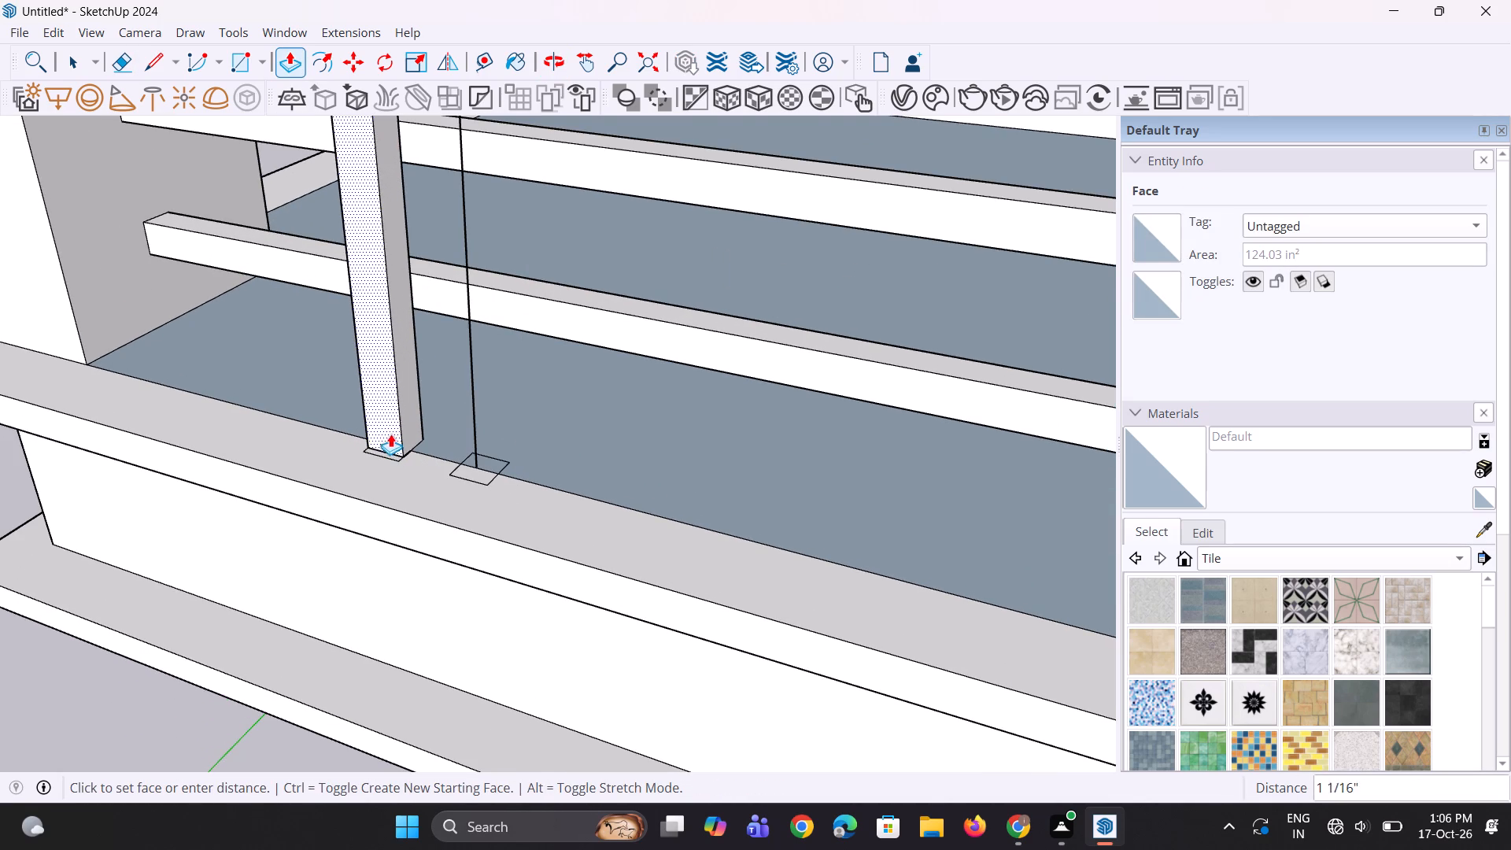
click(387, 436)
scroll(331, 524, down, 11)
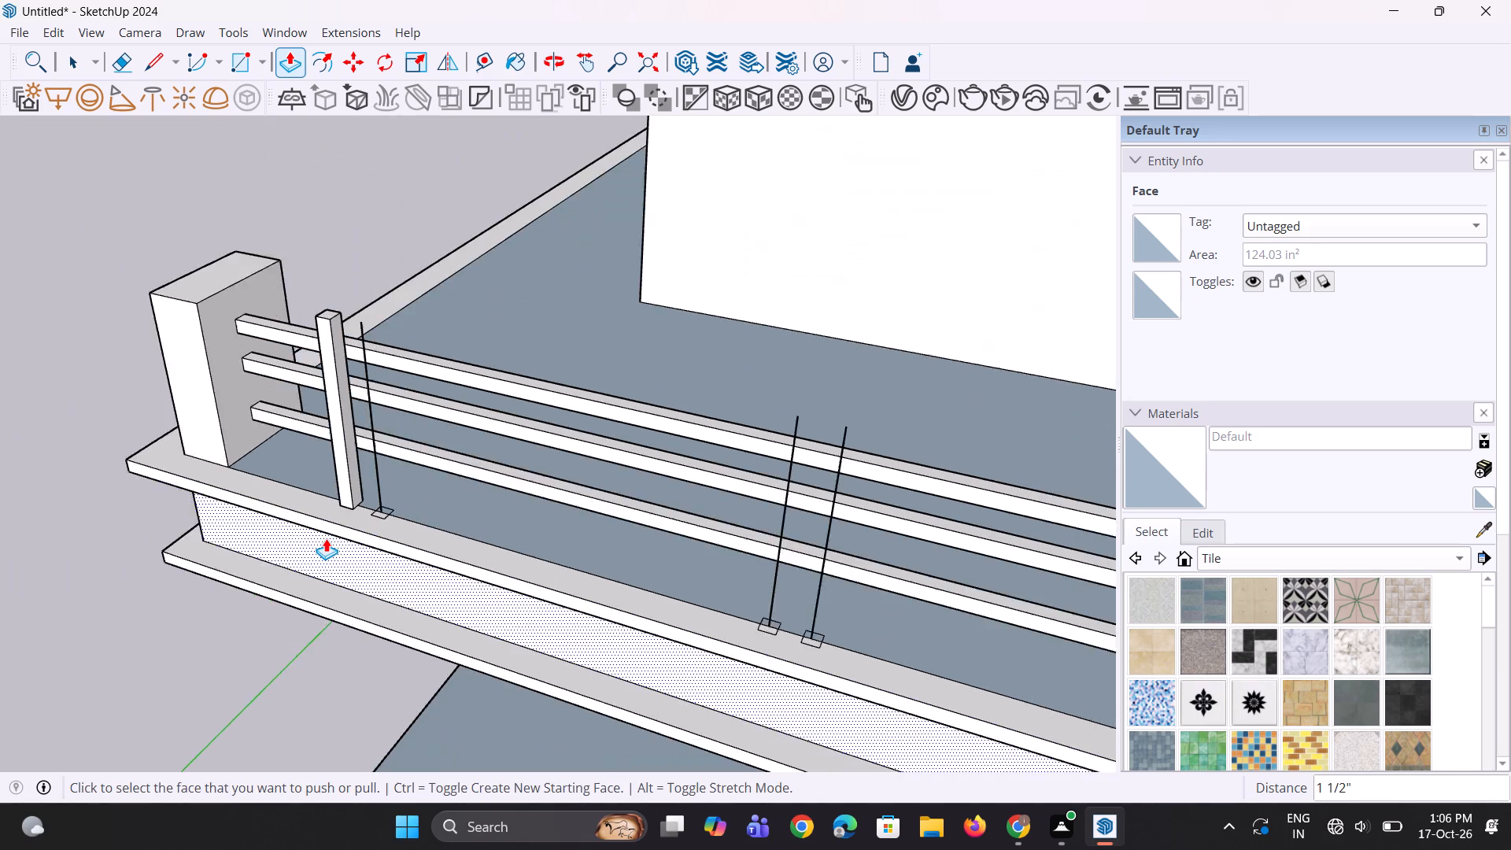
Push/Pull the first baluster's back face inward about 10 1/2" so that it passes through the three rails.
middle_drag(332, 531, 502, 449)
scroll(397, 490, up, 5)
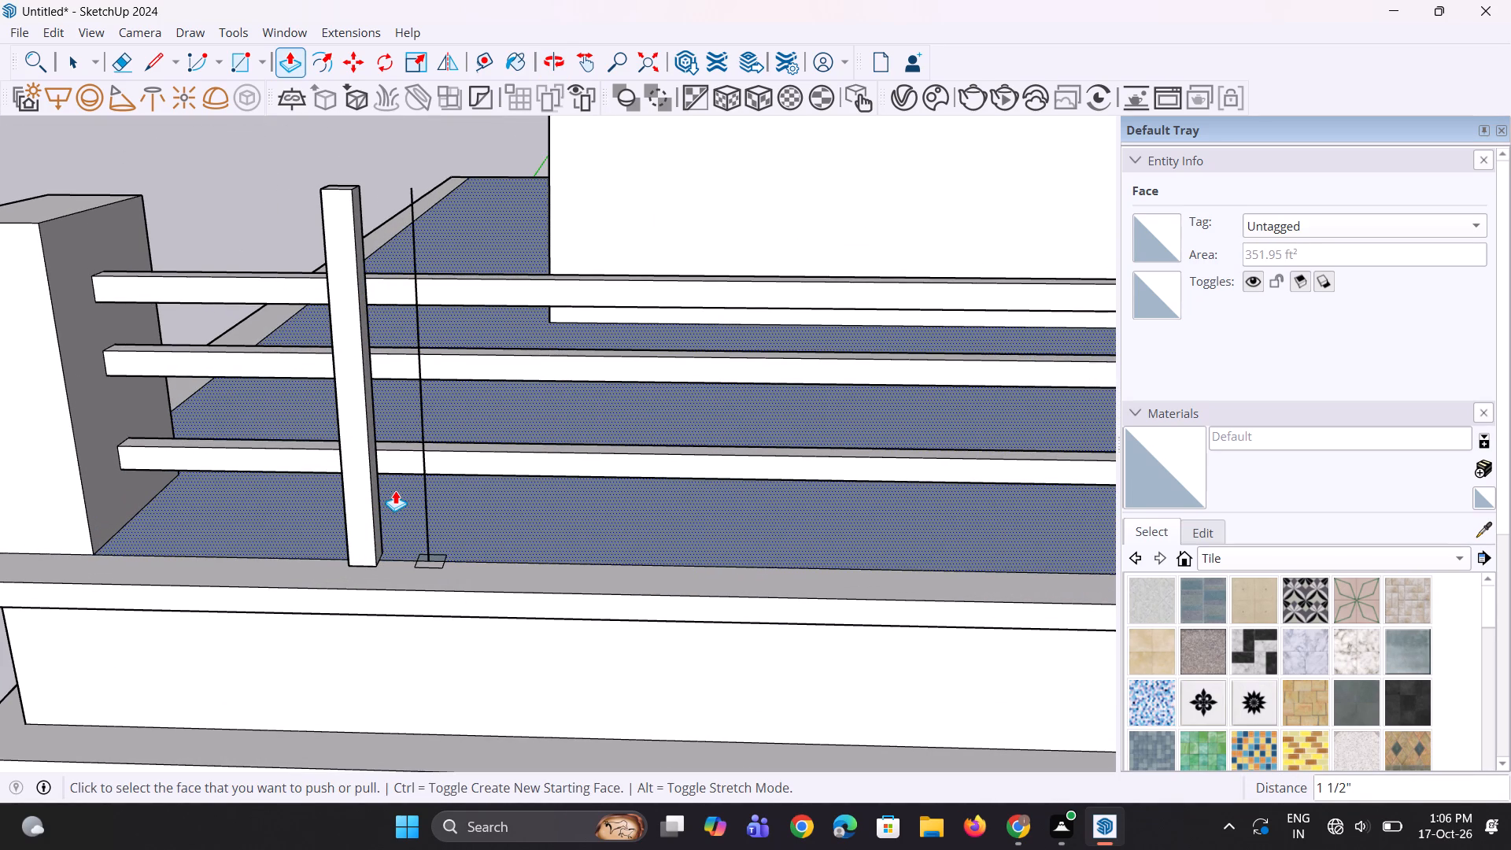
scroll(394, 475, down, 6)
middle_drag(394, 525, 10, 764)
scroll(360, 450, up, 7)
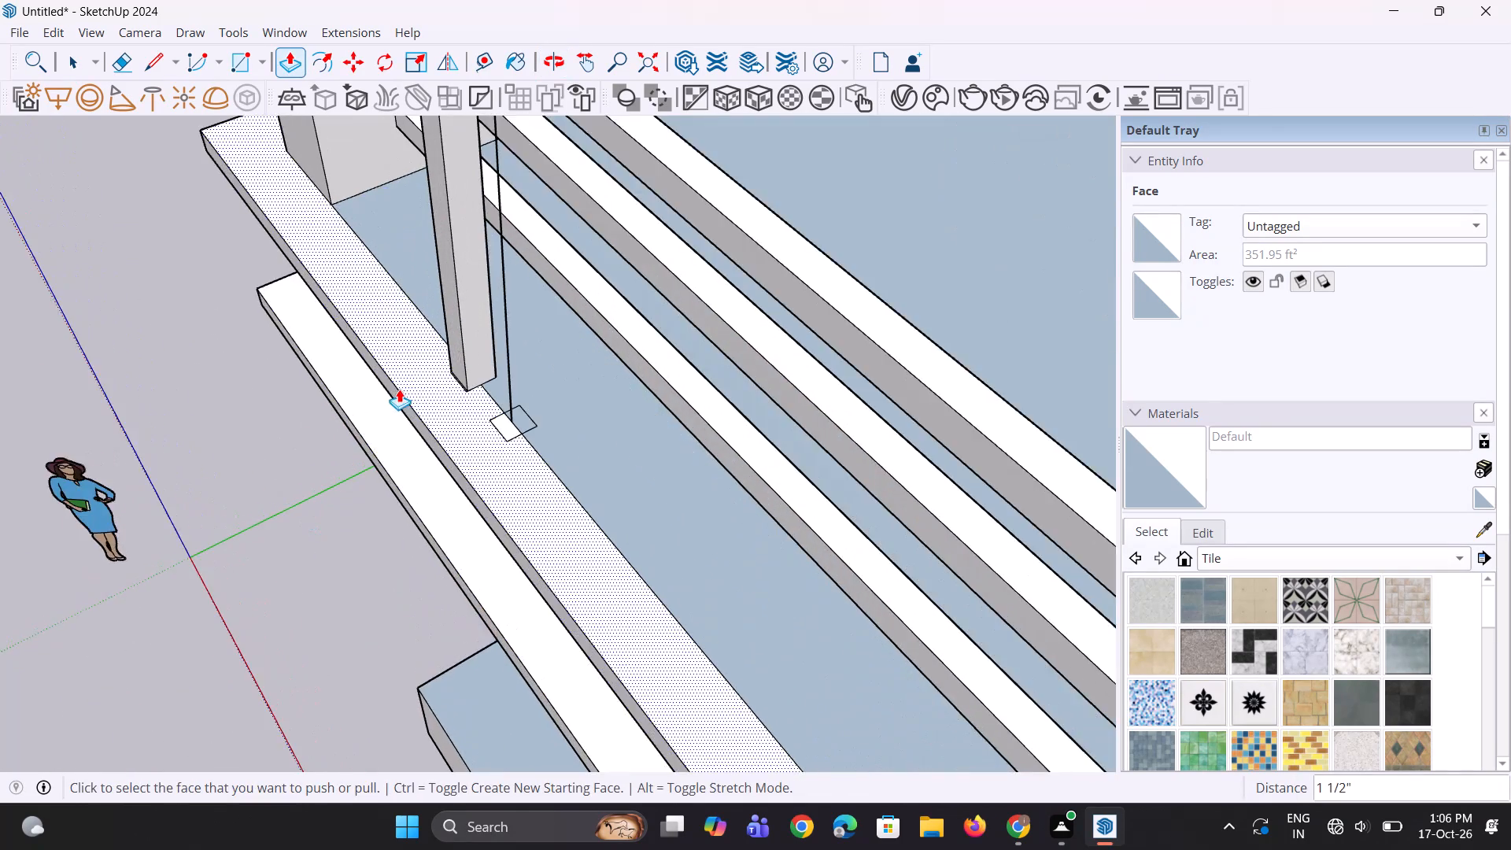
scroll(410, 462, down, 5)
middle_drag(423, 494, 1258, 562)
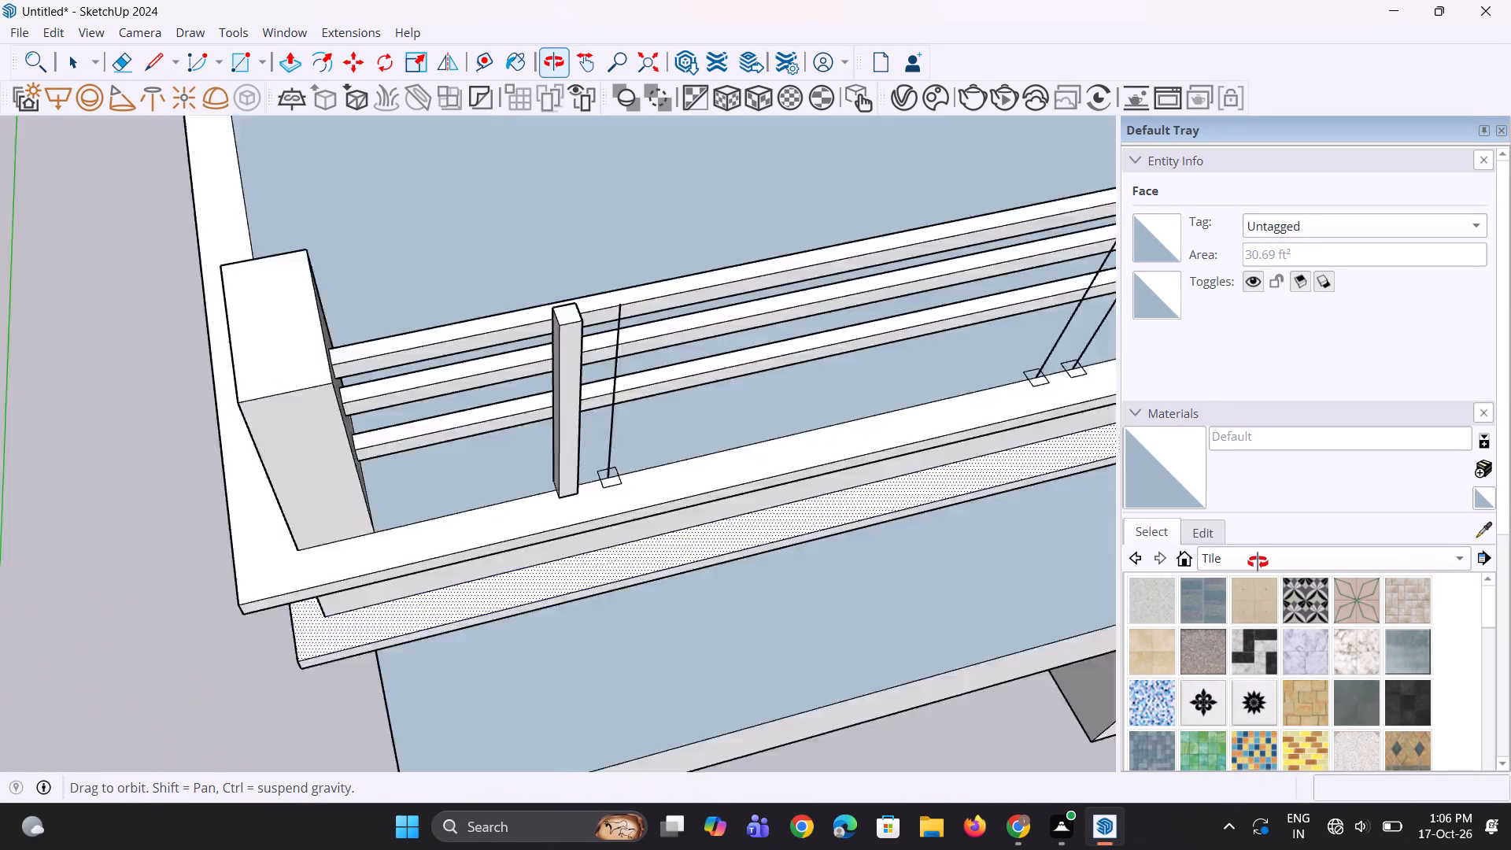
middle_drag(1258, 562, 1381, 472)
middle_drag(117, 485, 480, 500)
scroll(564, 264, up, 7)
scroll(607, 272, down, 10)
middle_drag(624, 320, 670, 322)
scroll(663, 319, up, 3)
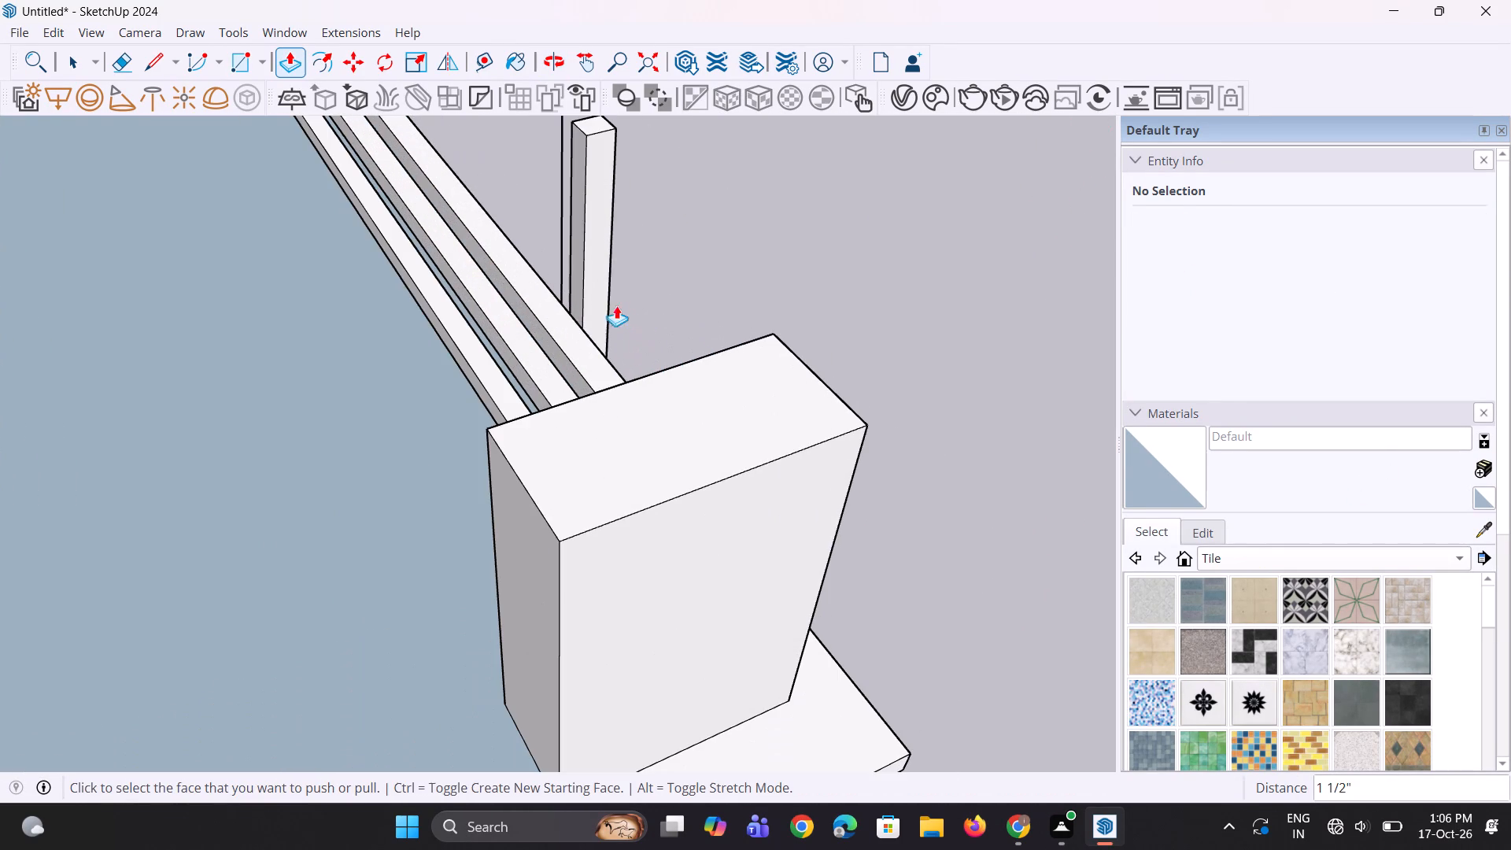
click(573, 291)
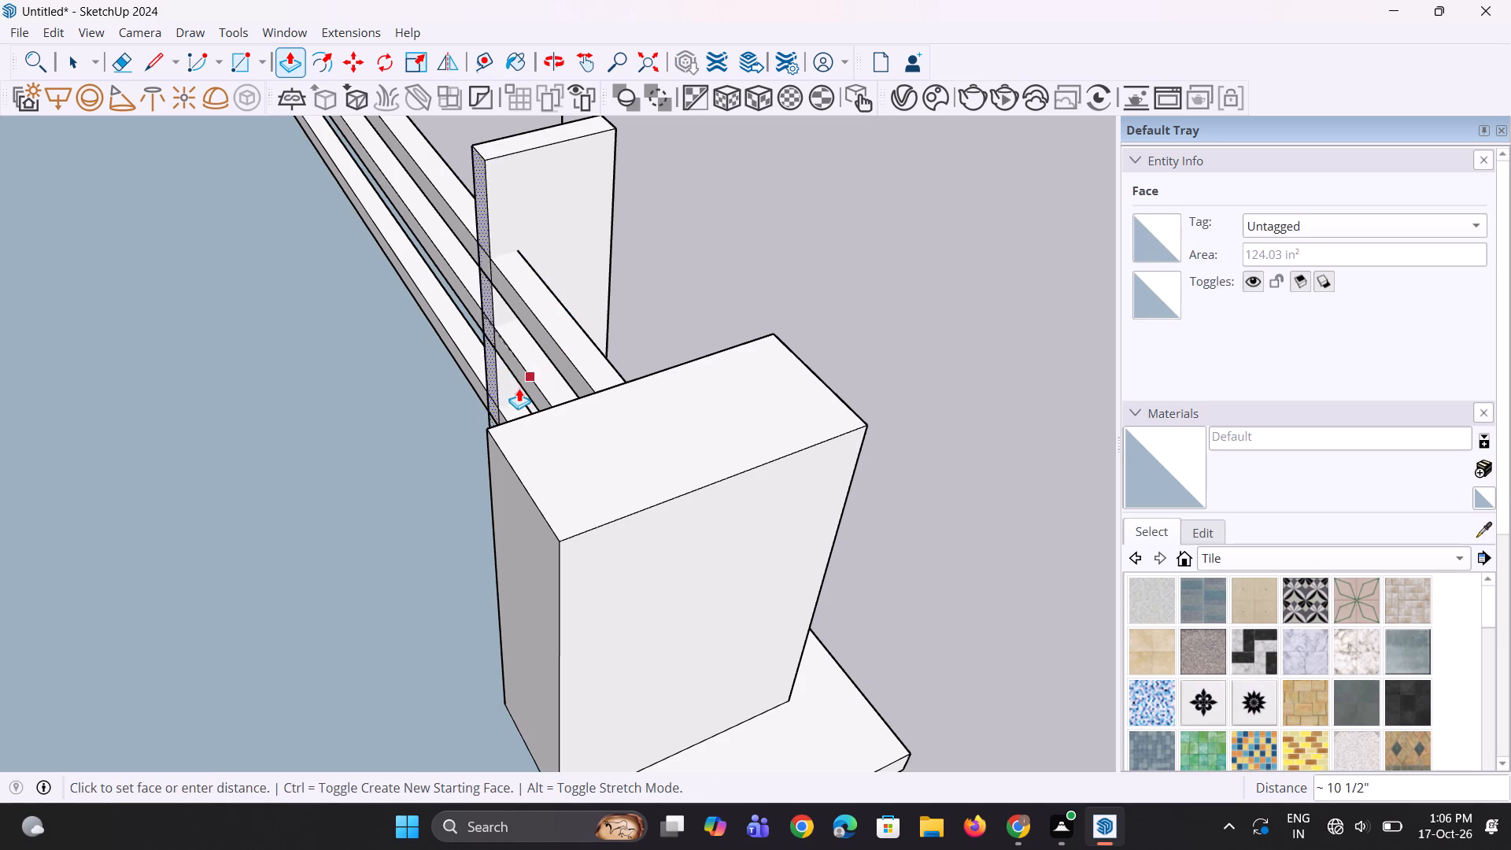
click(519, 375)
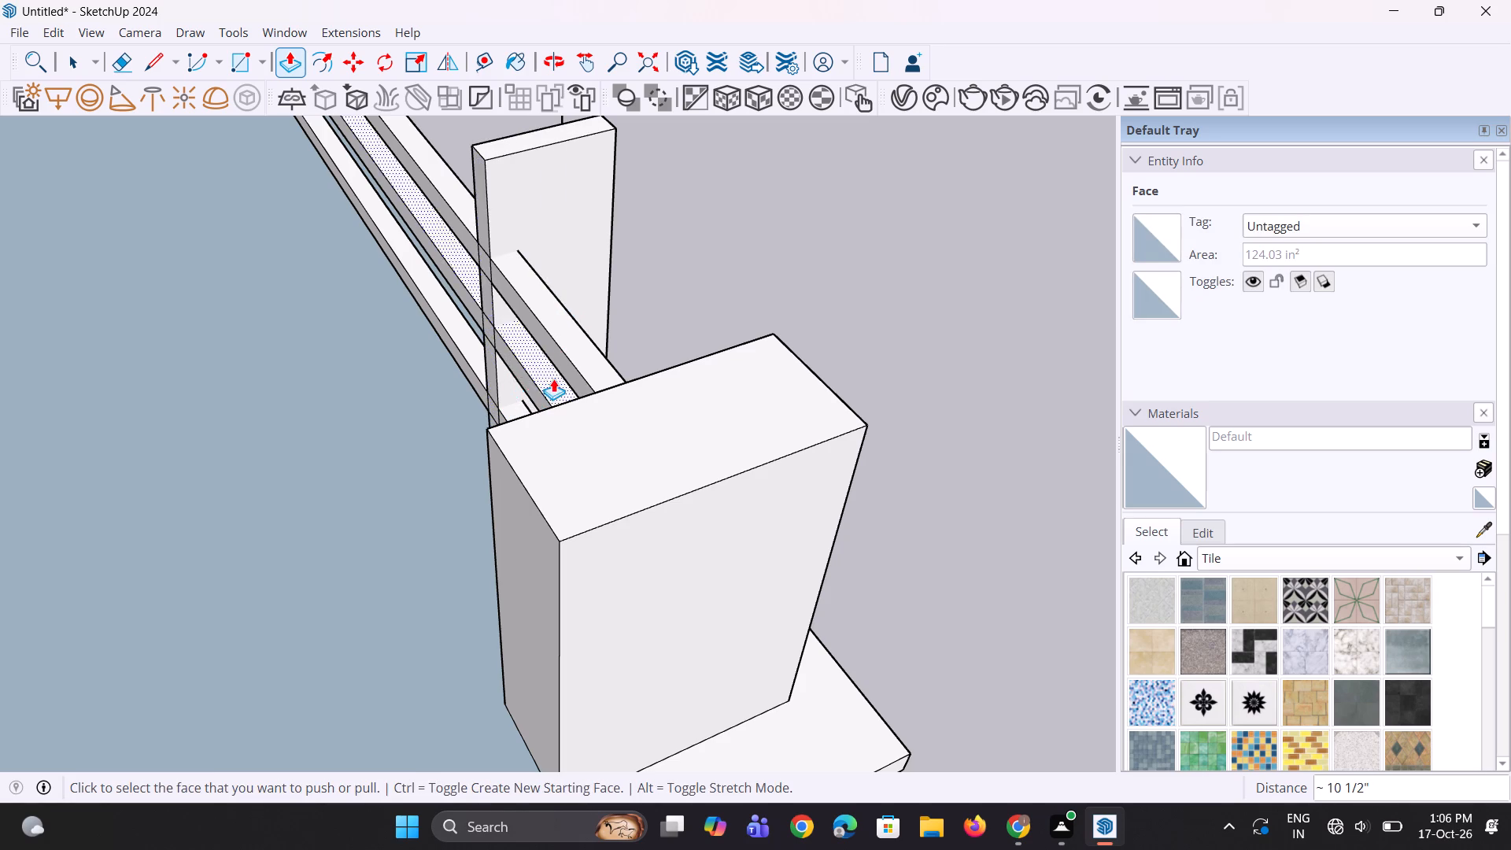
Push/Pull the deepened baluster's outer face back about 10 11/16" towards the rails, leaving a slim post within them.
middle_drag(553, 379, 289, 416)
scroll(633, 328, up, 3)
middle_drag(648, 331, 534, 336)
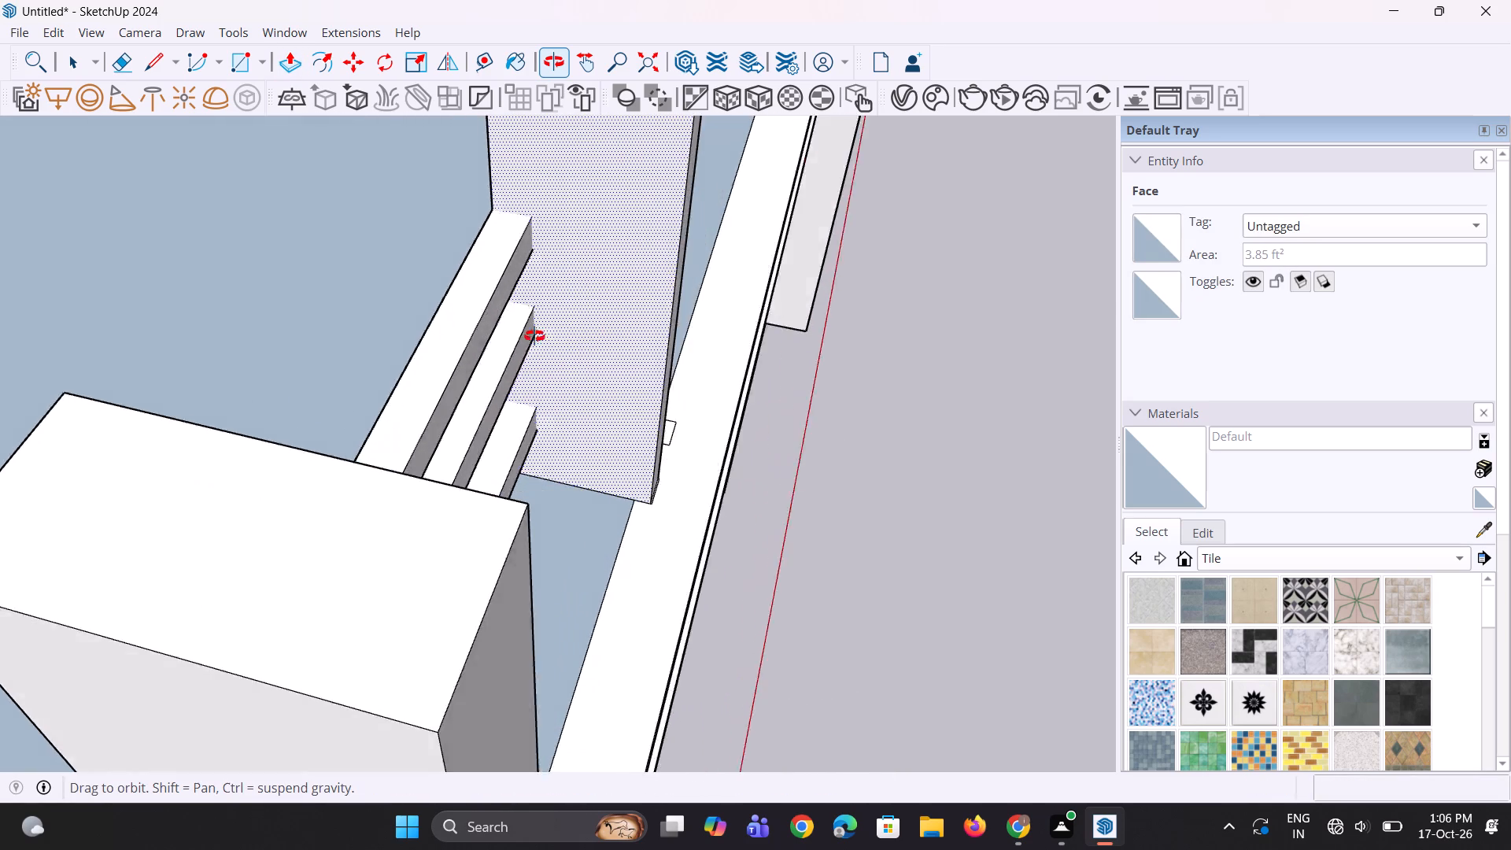
middle_drag(534, 336, 466, 336)
click(685, 382)
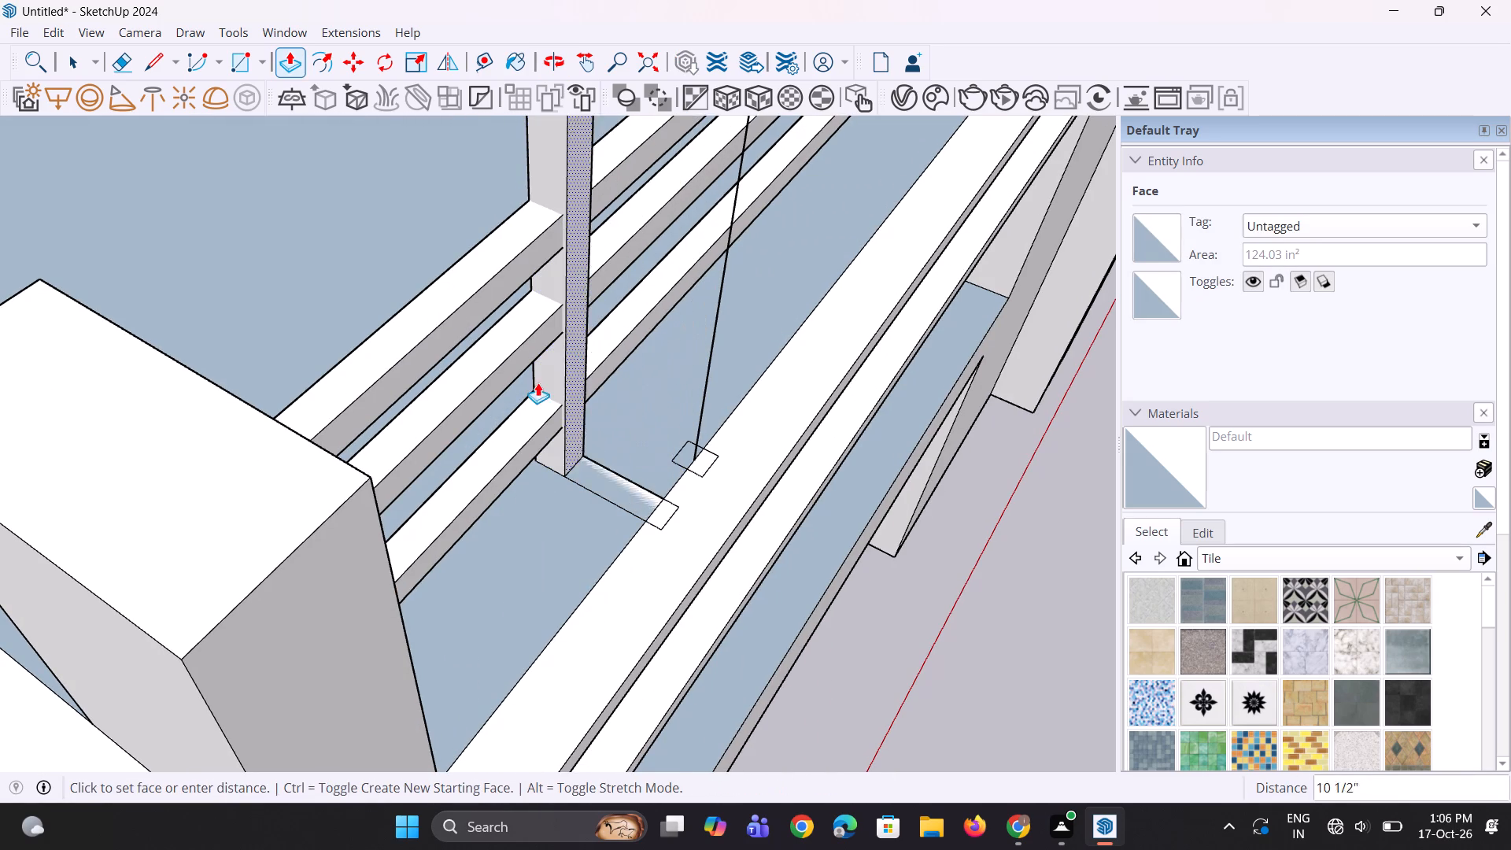
click(538, 423)
Push/Pull the first baluster's top face down to the top edge of the upper rail.
middle_drag(545, 493, 524, 503)
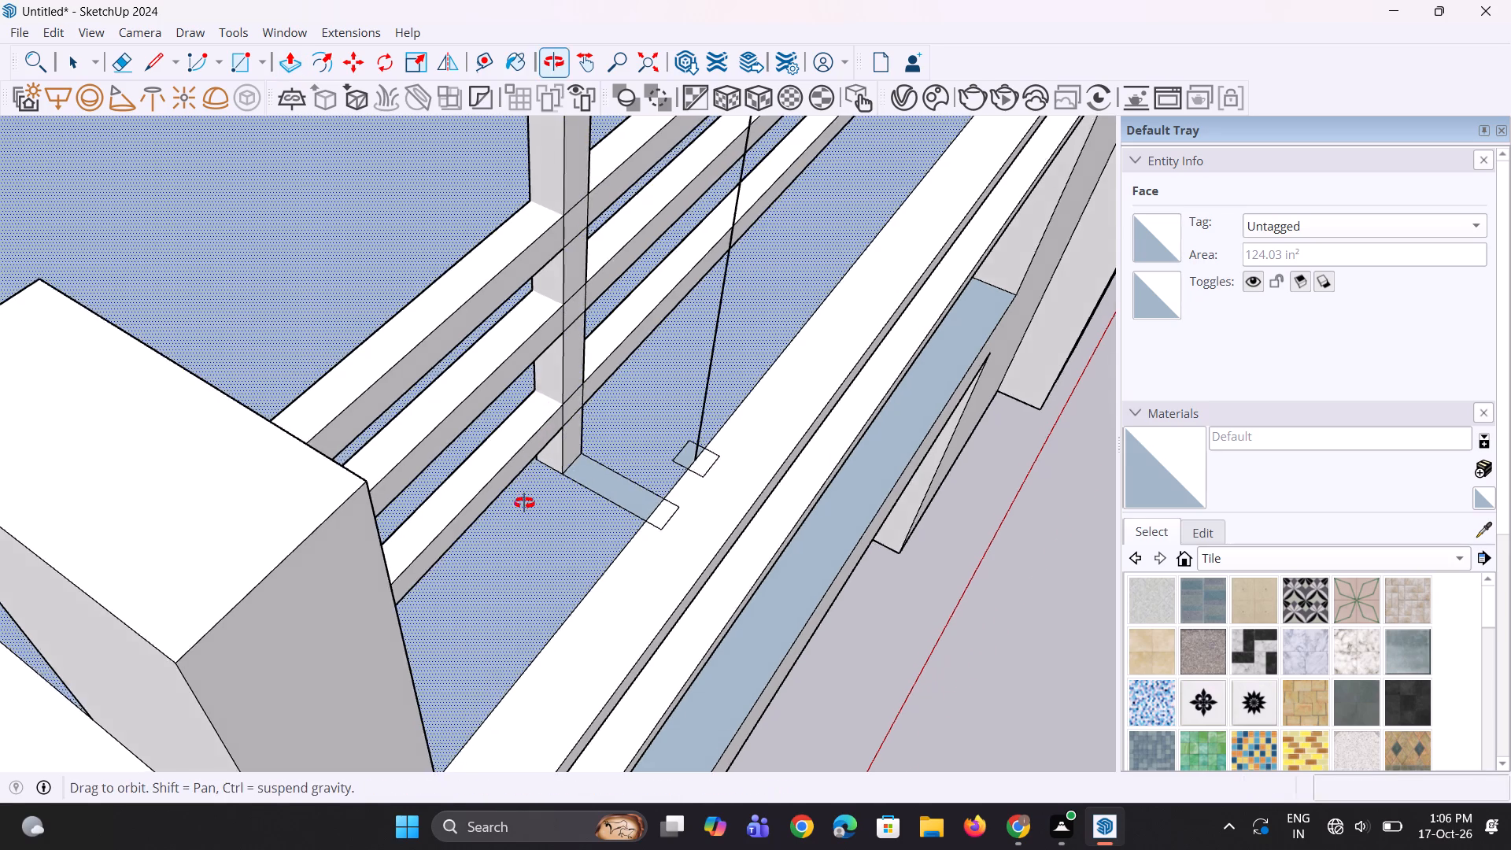
middle_drag(524, 503, 491, 504)
scroll(526, 468, down, 5)
middle_drag(550, 482, 542, 476)
scroll(552, 488, up, 3)
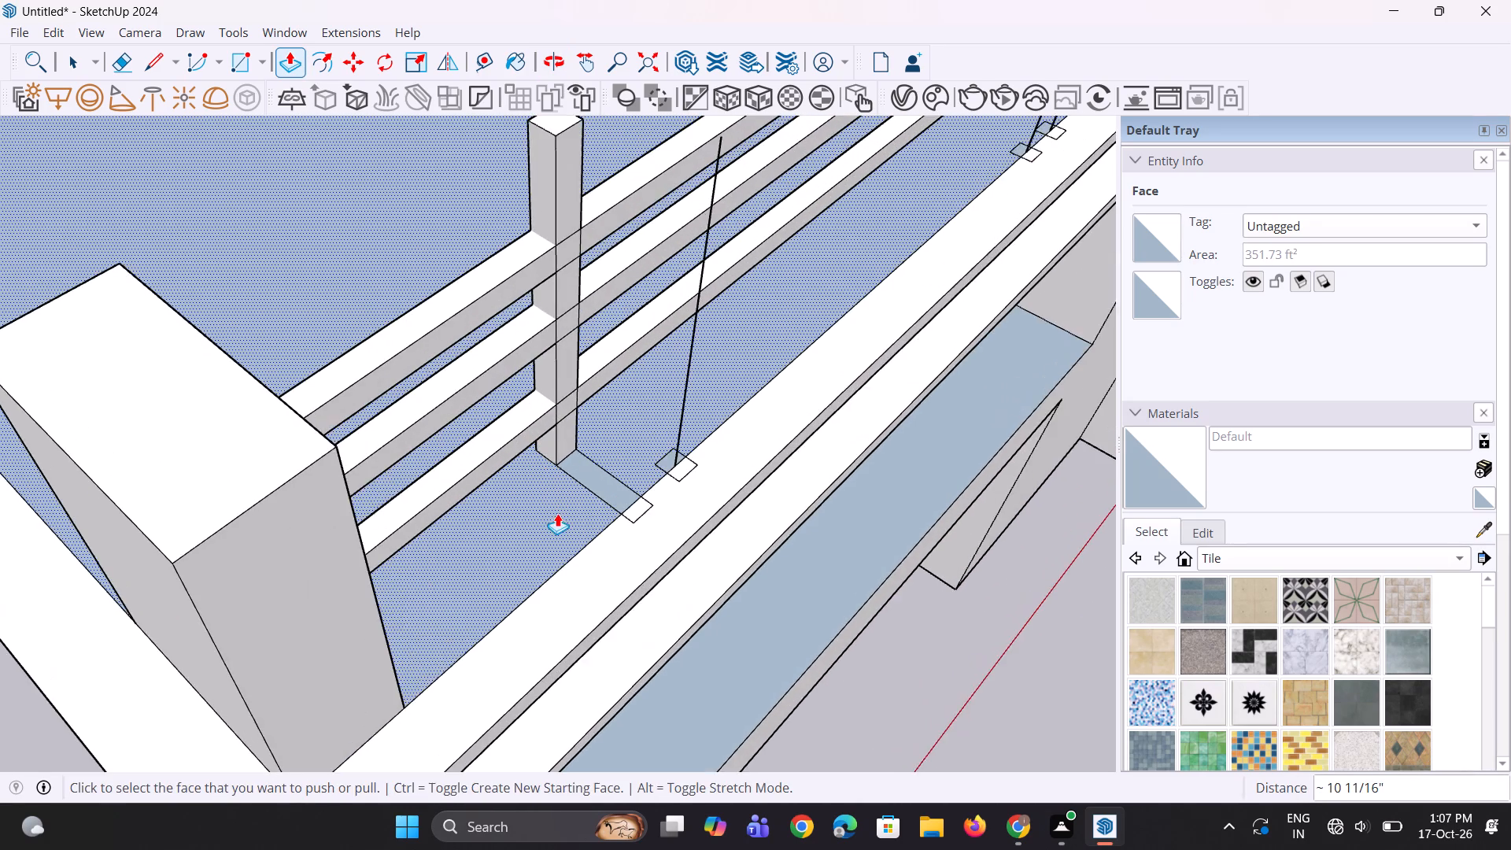
scroll(557, 517, down, 9)
scroll(568, 390, up, 6)
click(547, 385)
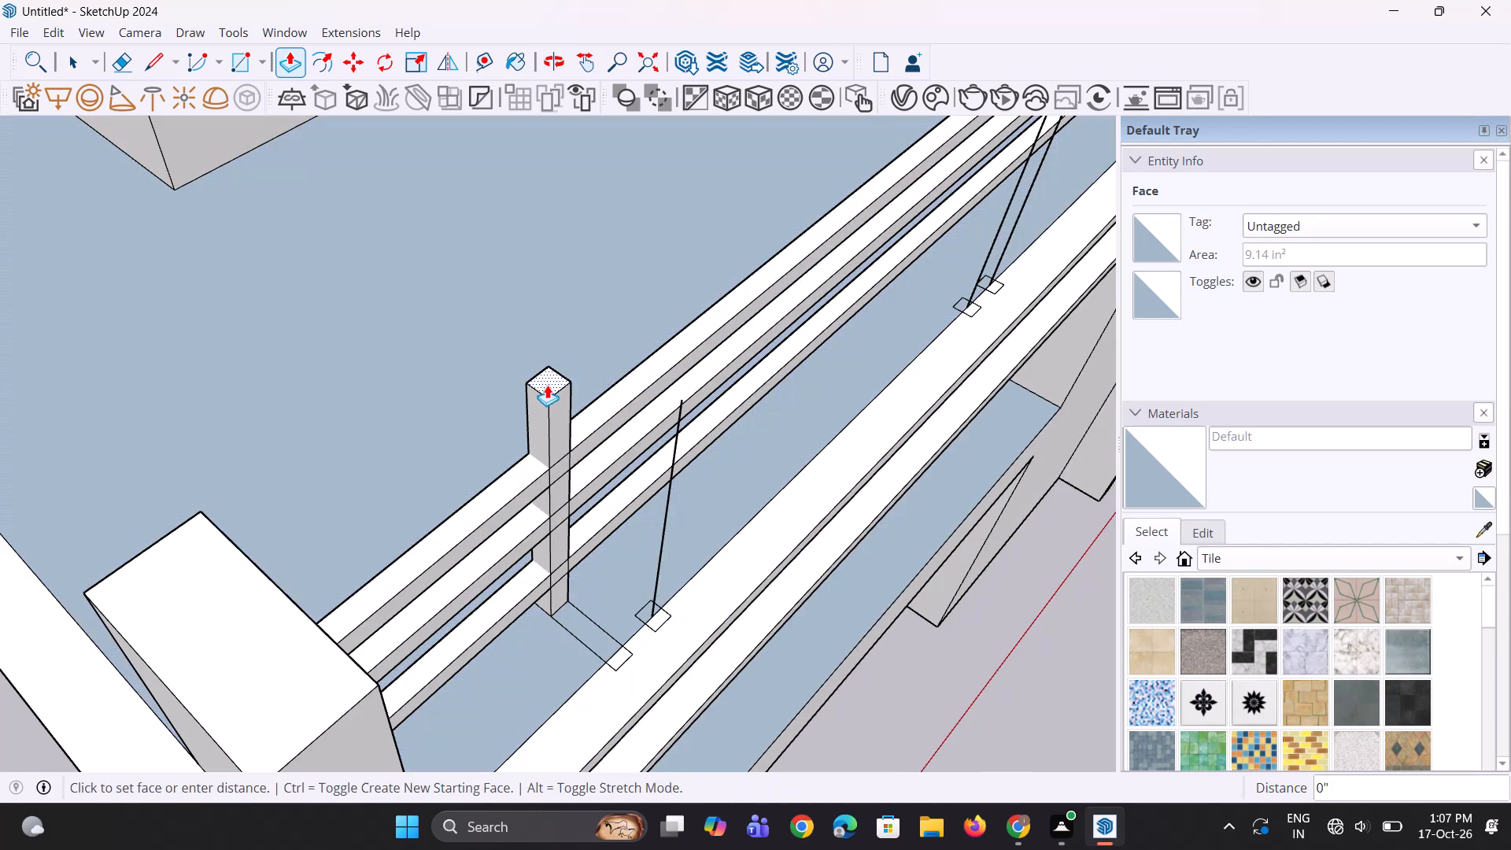
click(523, 467)
Erase the leftover base outline on the floor and ledge in front of the first baluster.
scroll(587, 519, up, 1)
middle_drag(587, 519, 509, 367)
scroll(549, 574, up, 4)
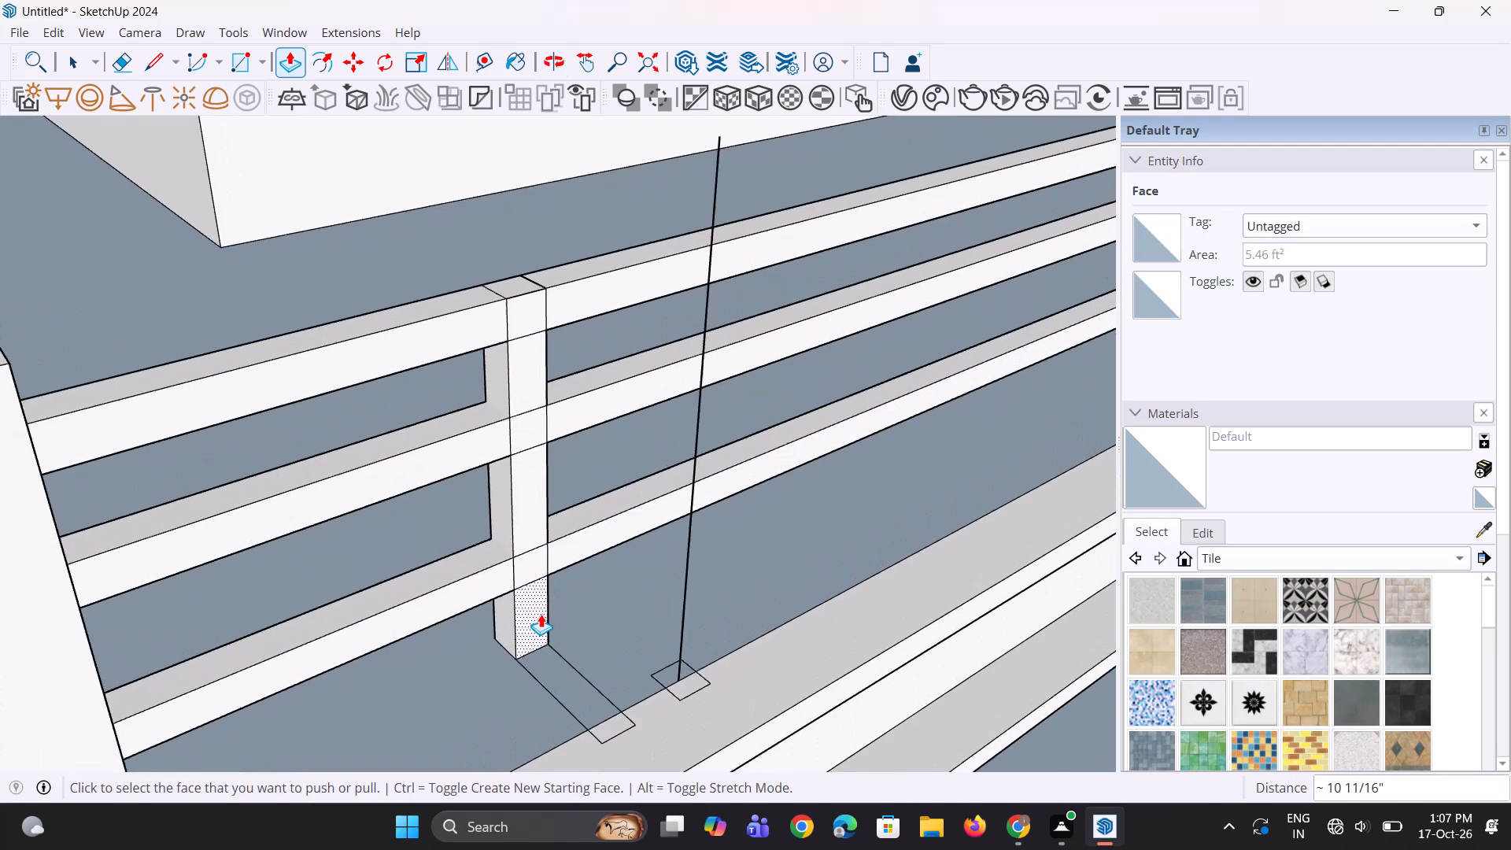
key(e)
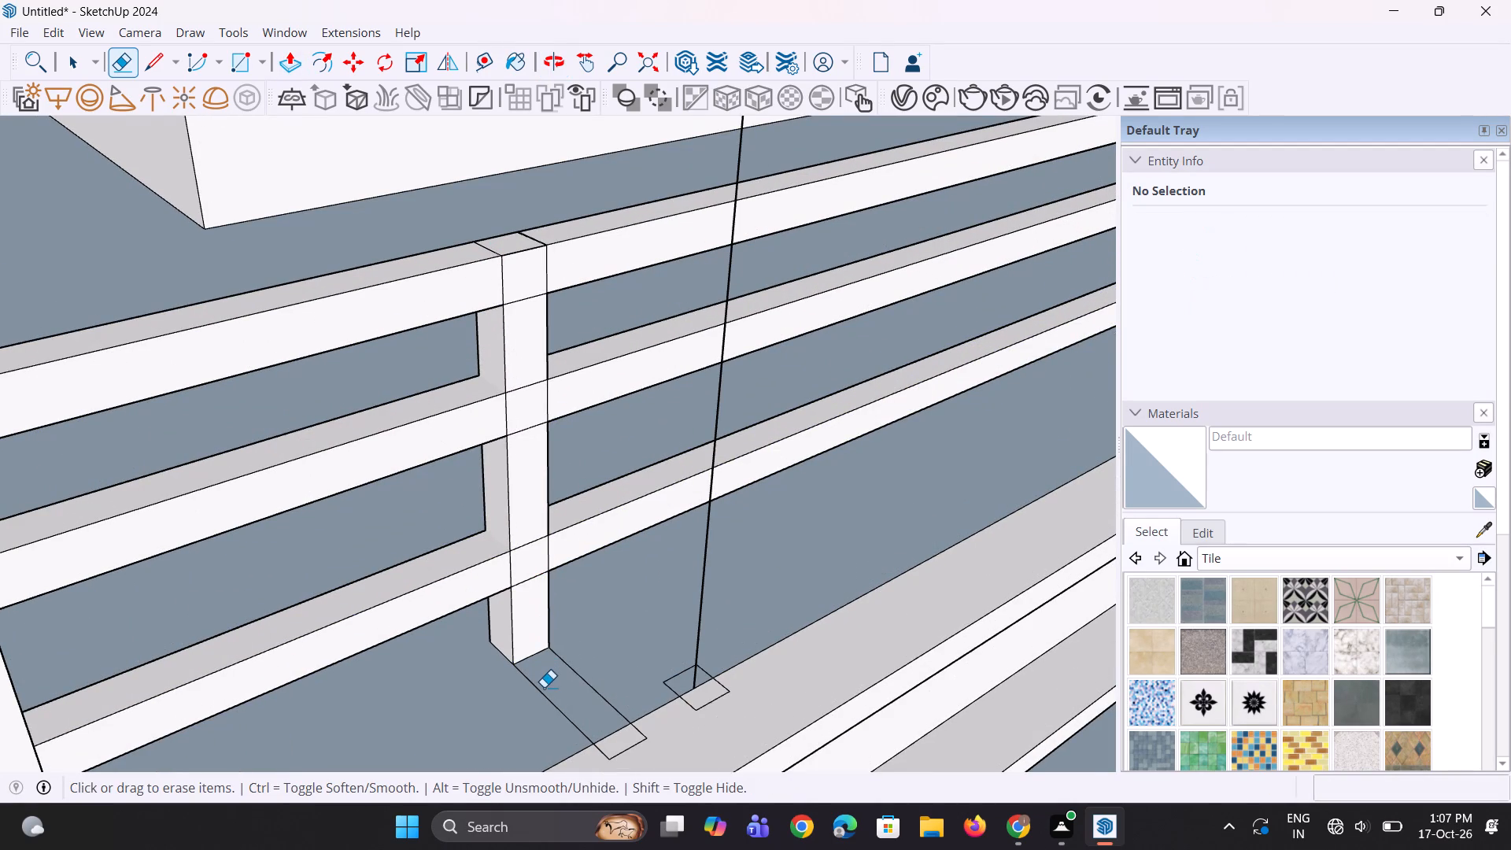
drag(545, 708, 608, 682)
drag(623, 745, 650, 736)
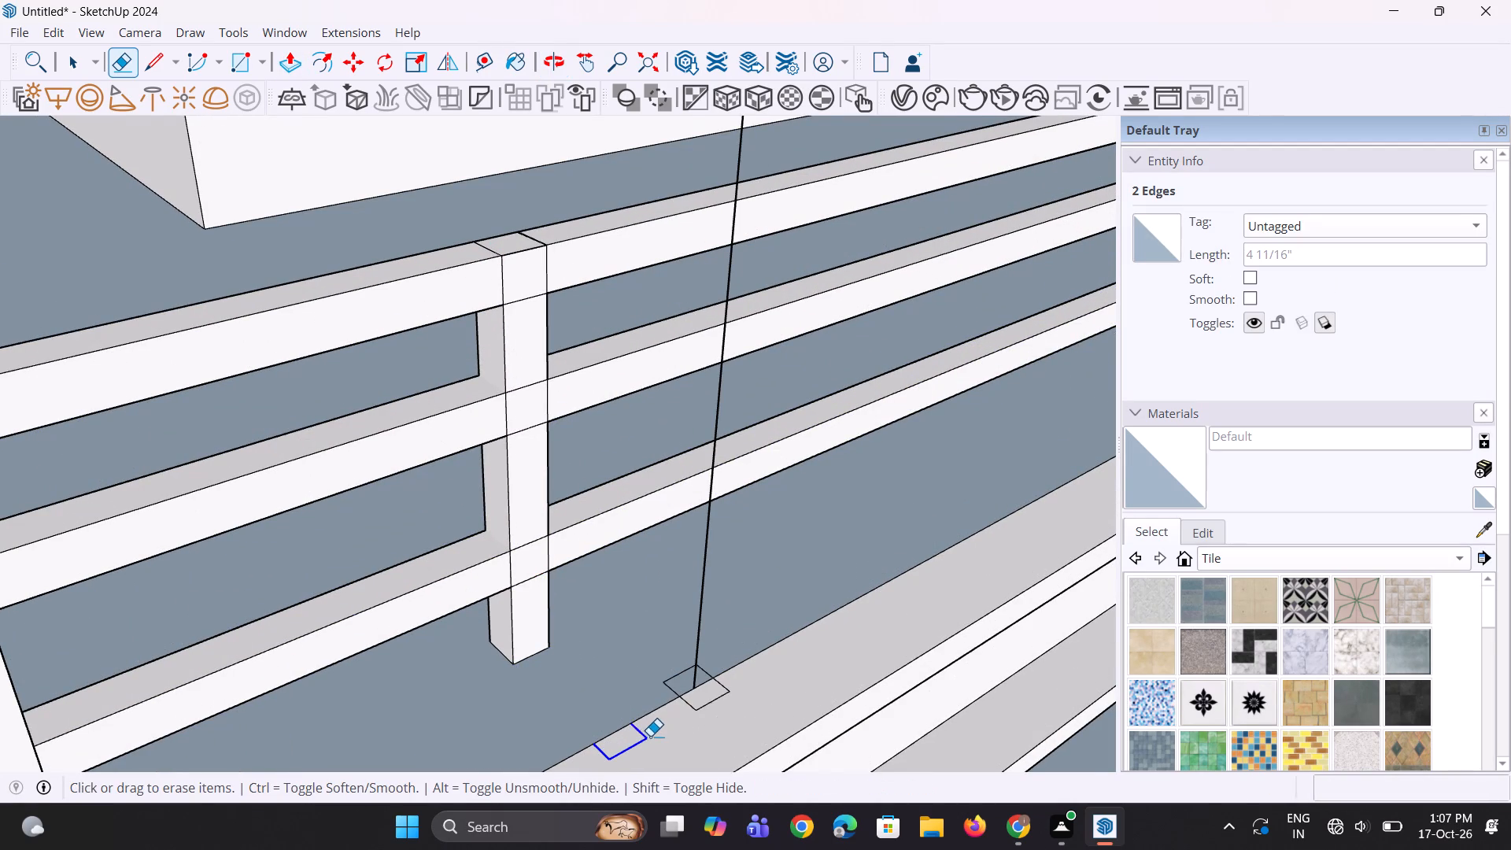
Extrude the base profile of the first pair's second baluster along its vertical path line with the Follow Me tool.
scroll(516, 662, down, 11)
middle_drag(569, 697, 316, 556)
scroll(415, 572, down, 3)
middle_drag(414, 620, 725, 634)
scroll(448, 586, up, 3)
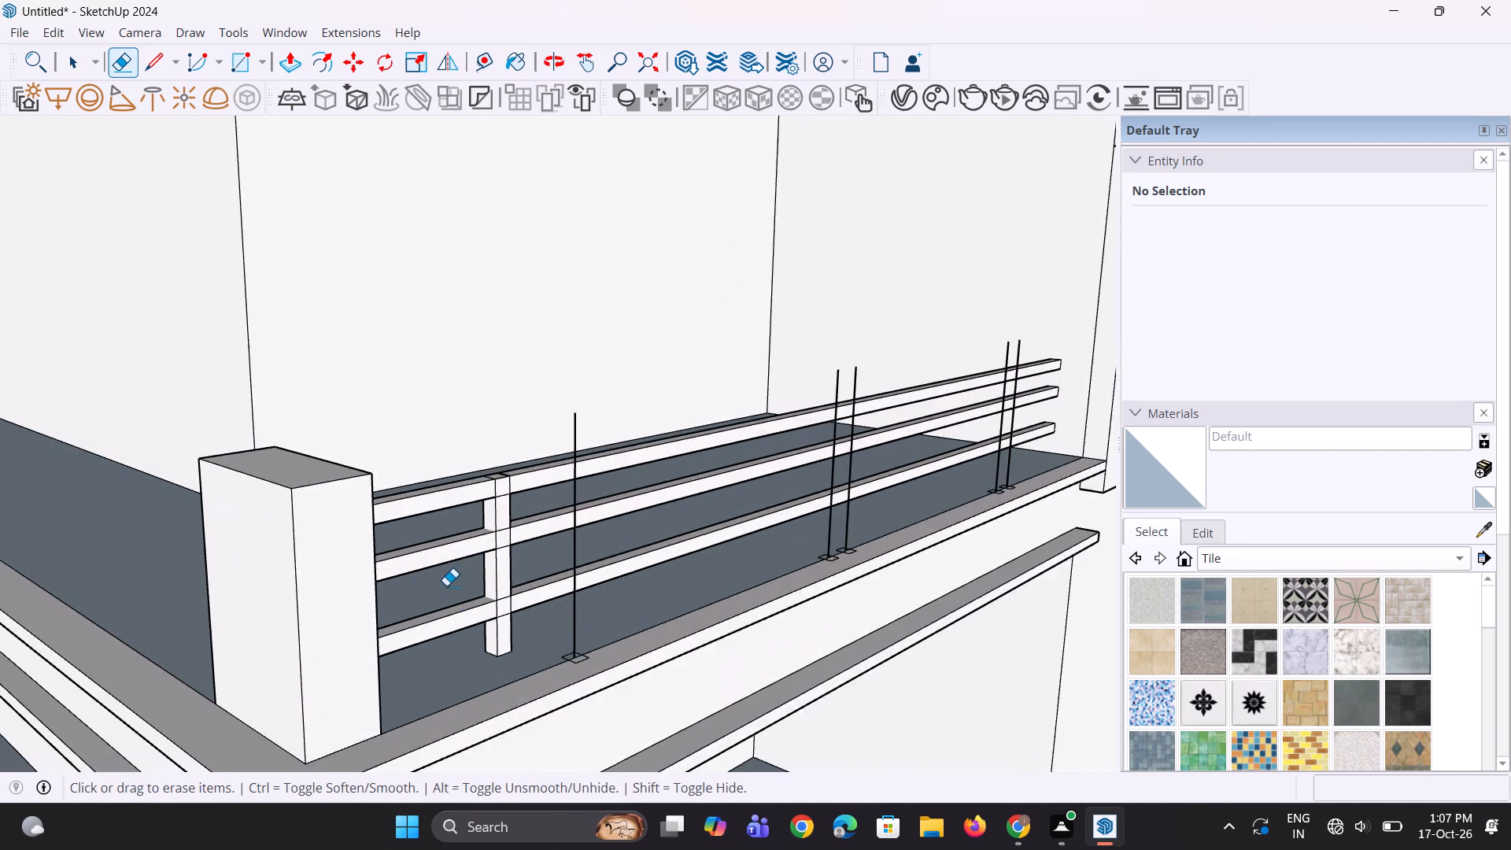
scroll(490, 644, up, 4)
middle_drag(533, 657, 438, 701)
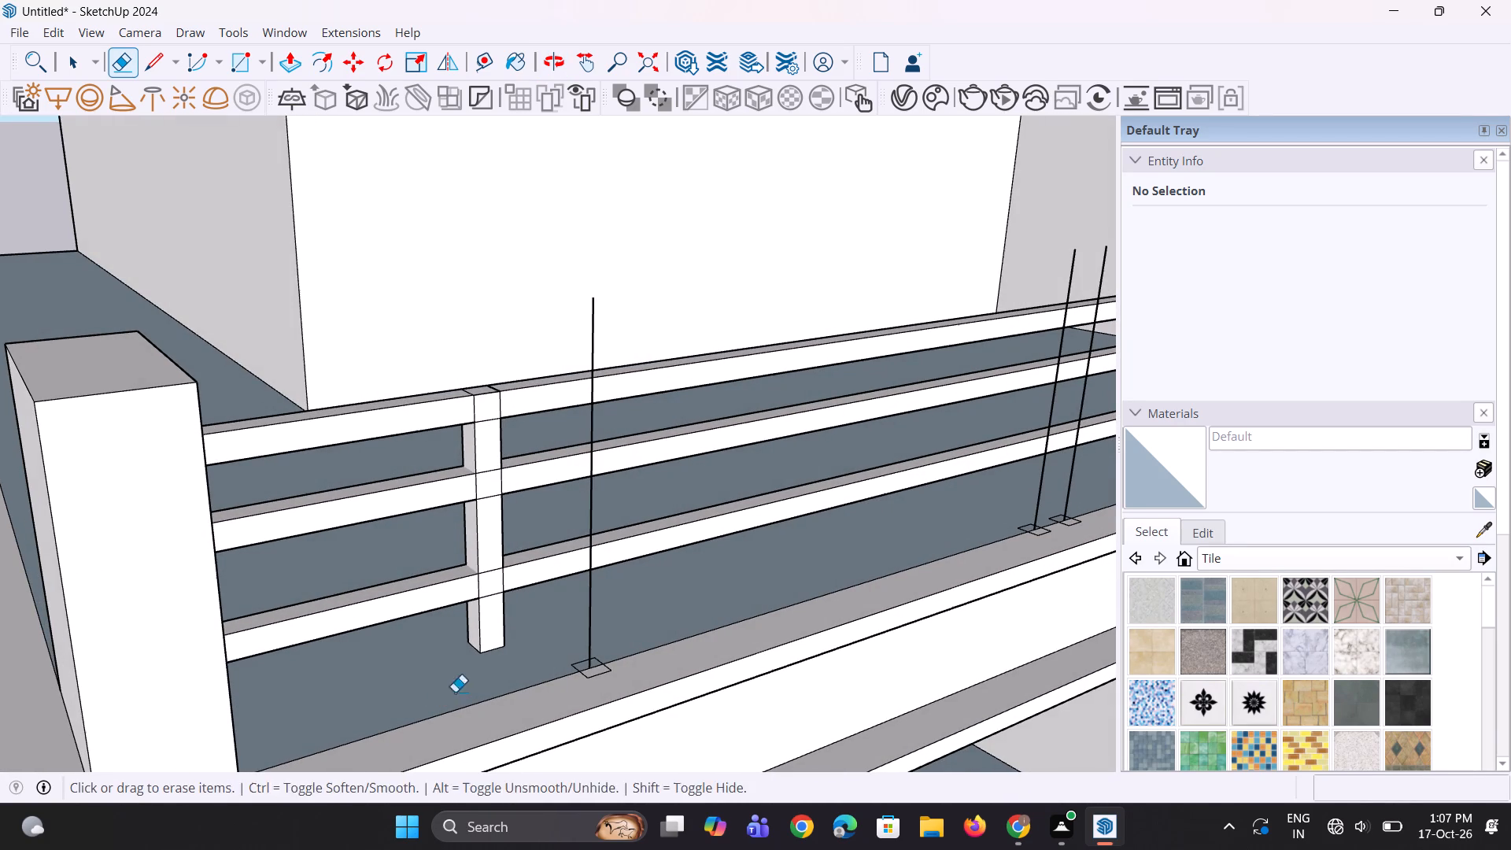
key(space)
key(space)
key(space)
scroll(554, 684, up, 3)
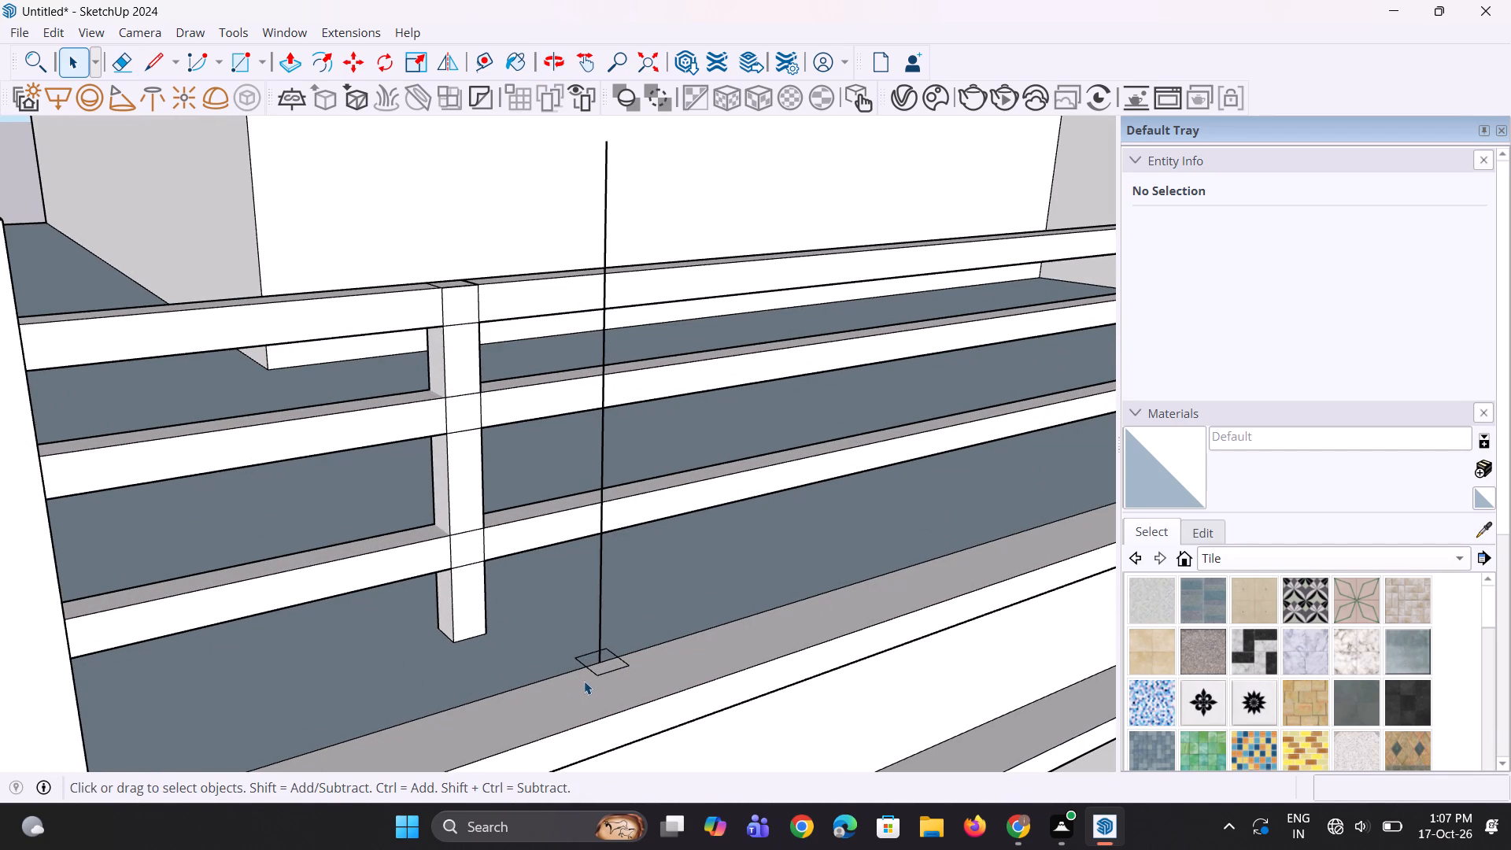
key(p)
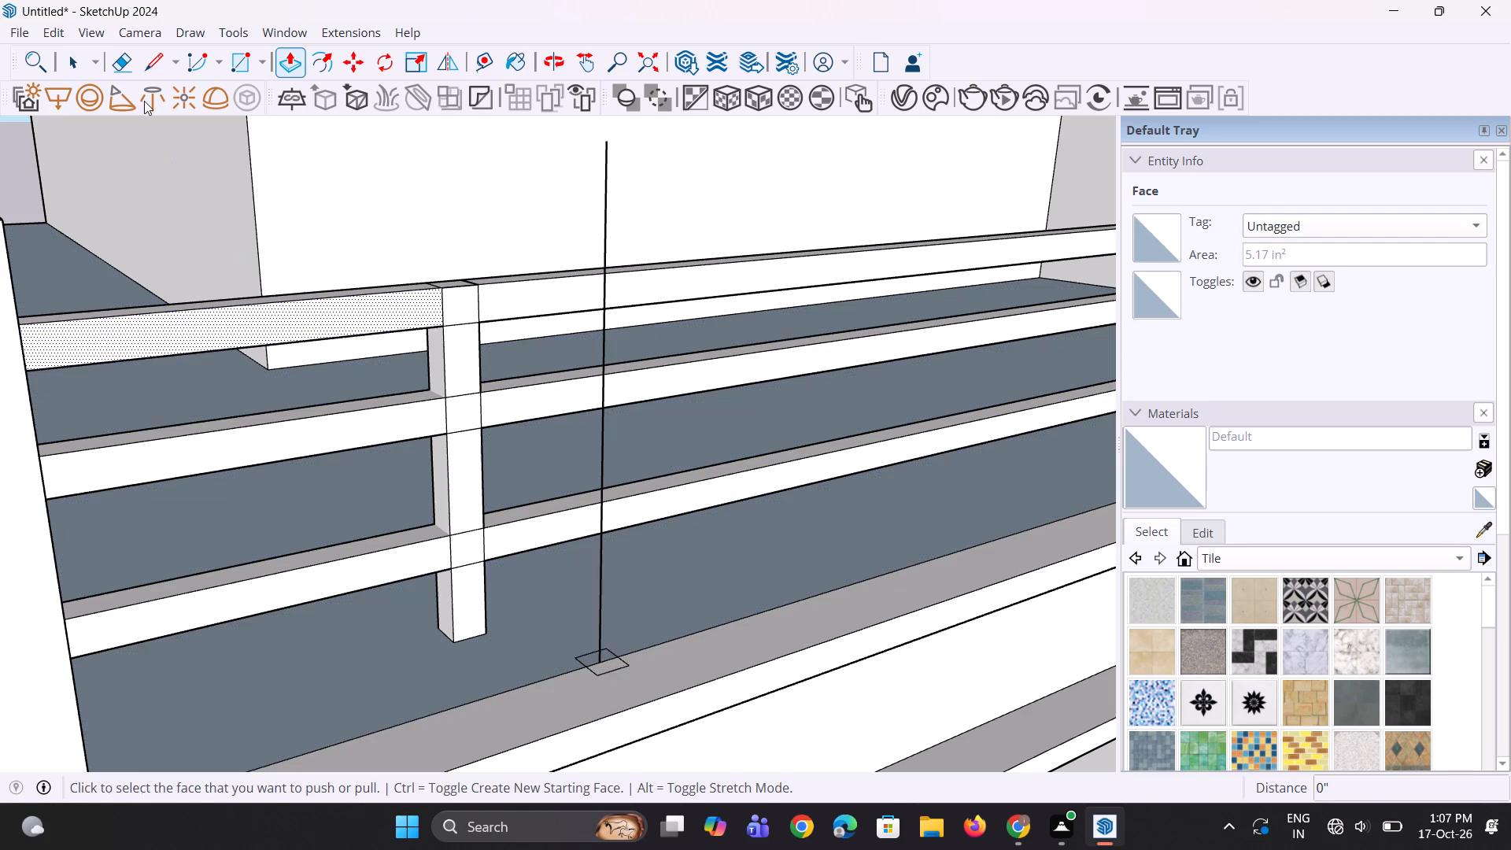
click(35, 68)
key(f)
key(o)
key(o)
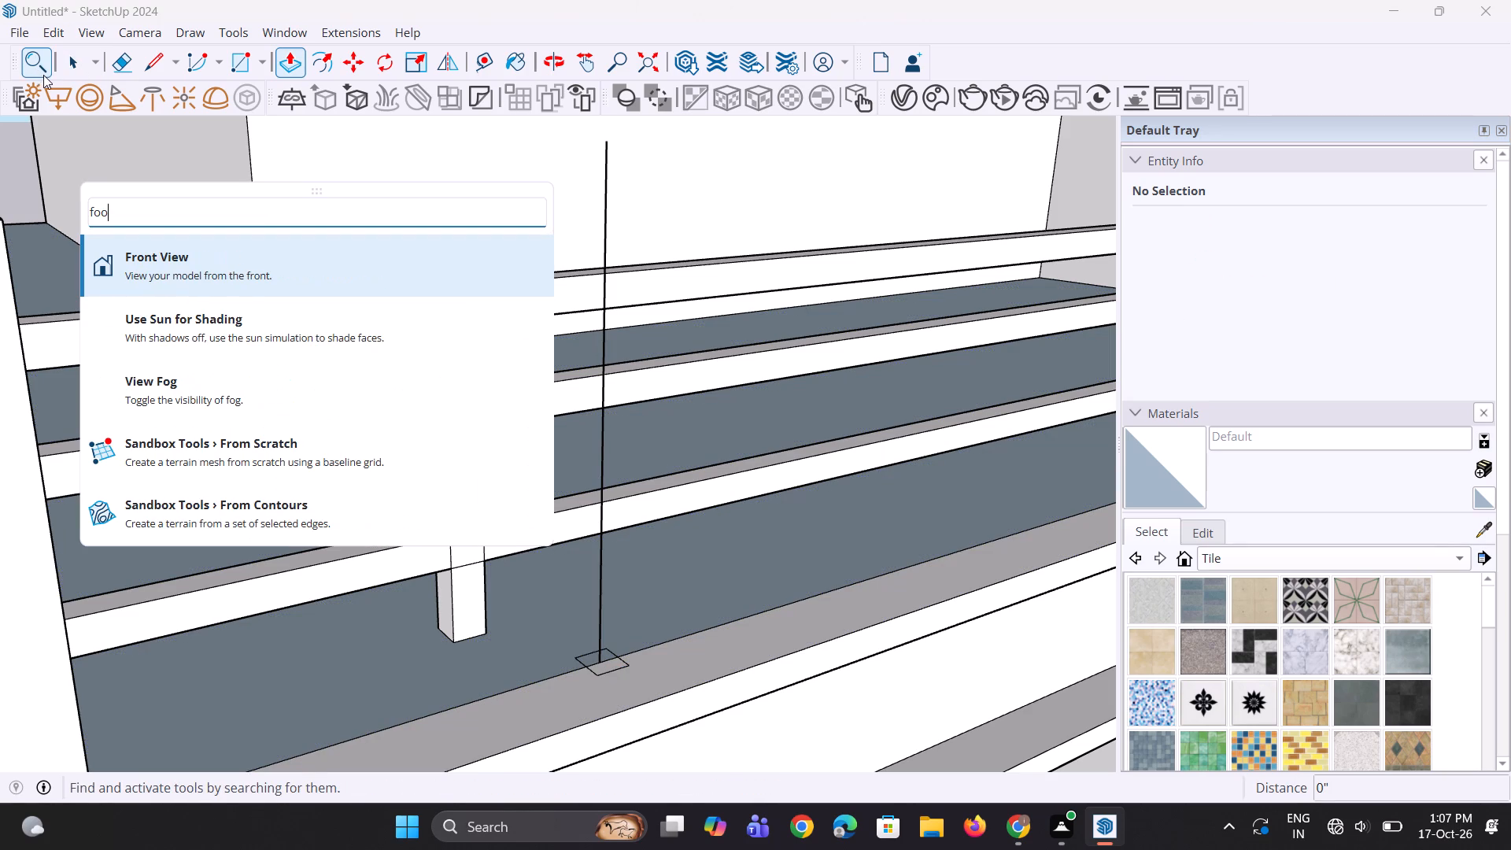
key(BackSpace)
text(ll)
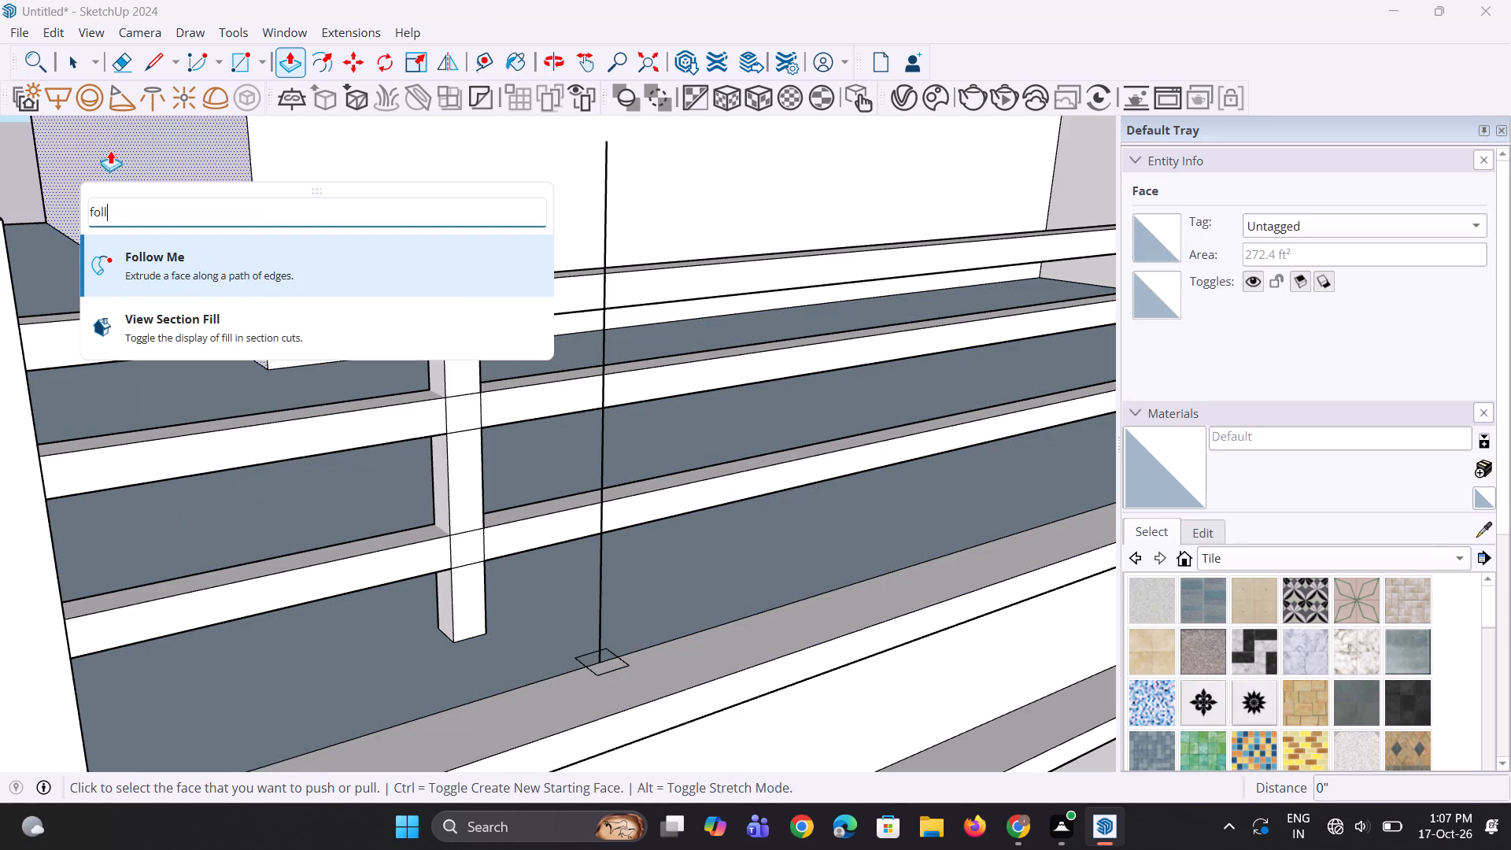
click(186, 263)
scroll(563, 659, up, 3)
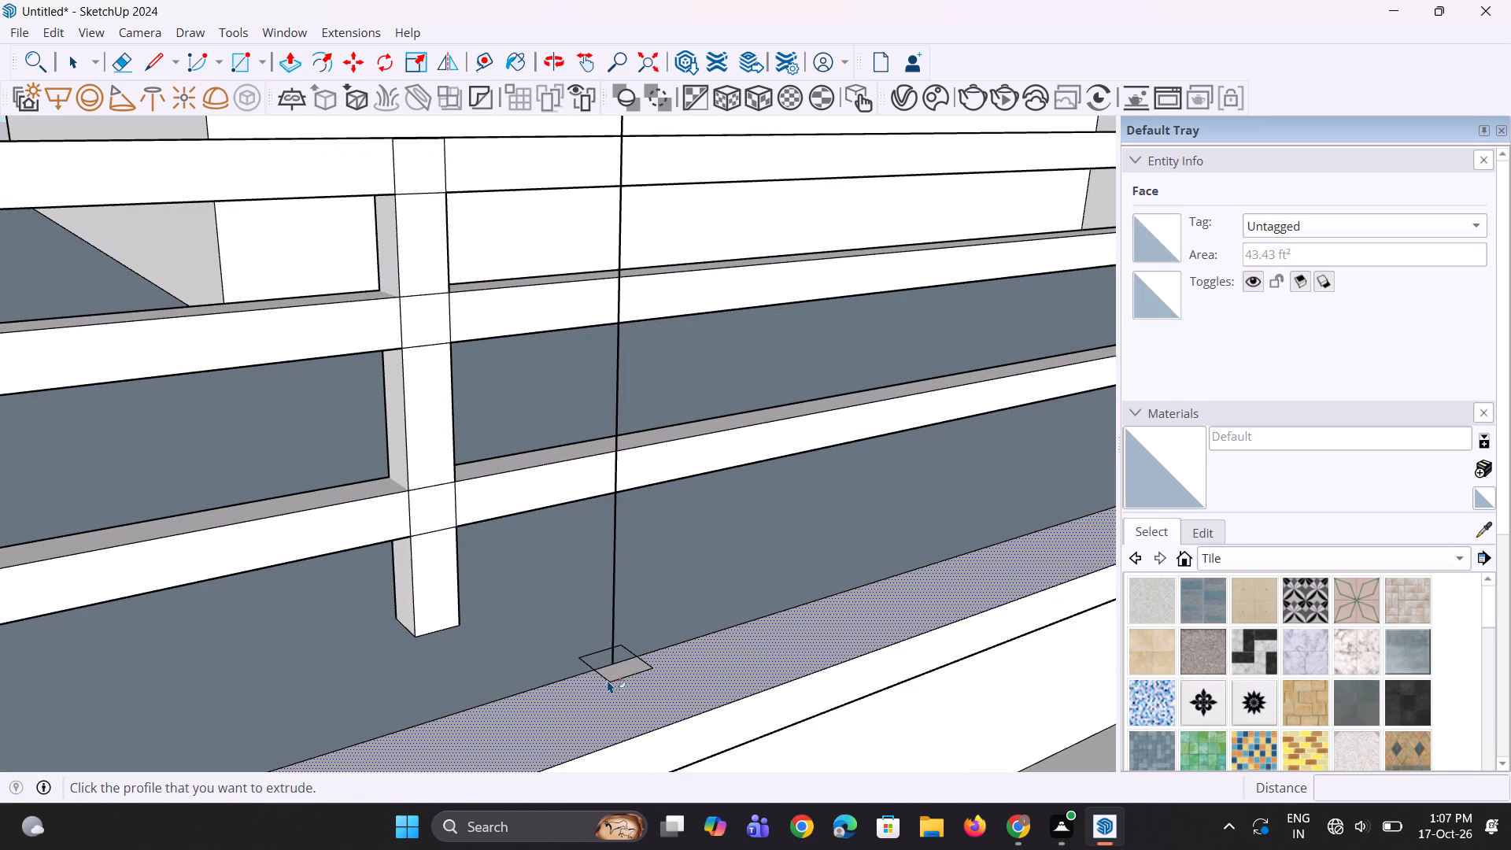
click(615, 667)
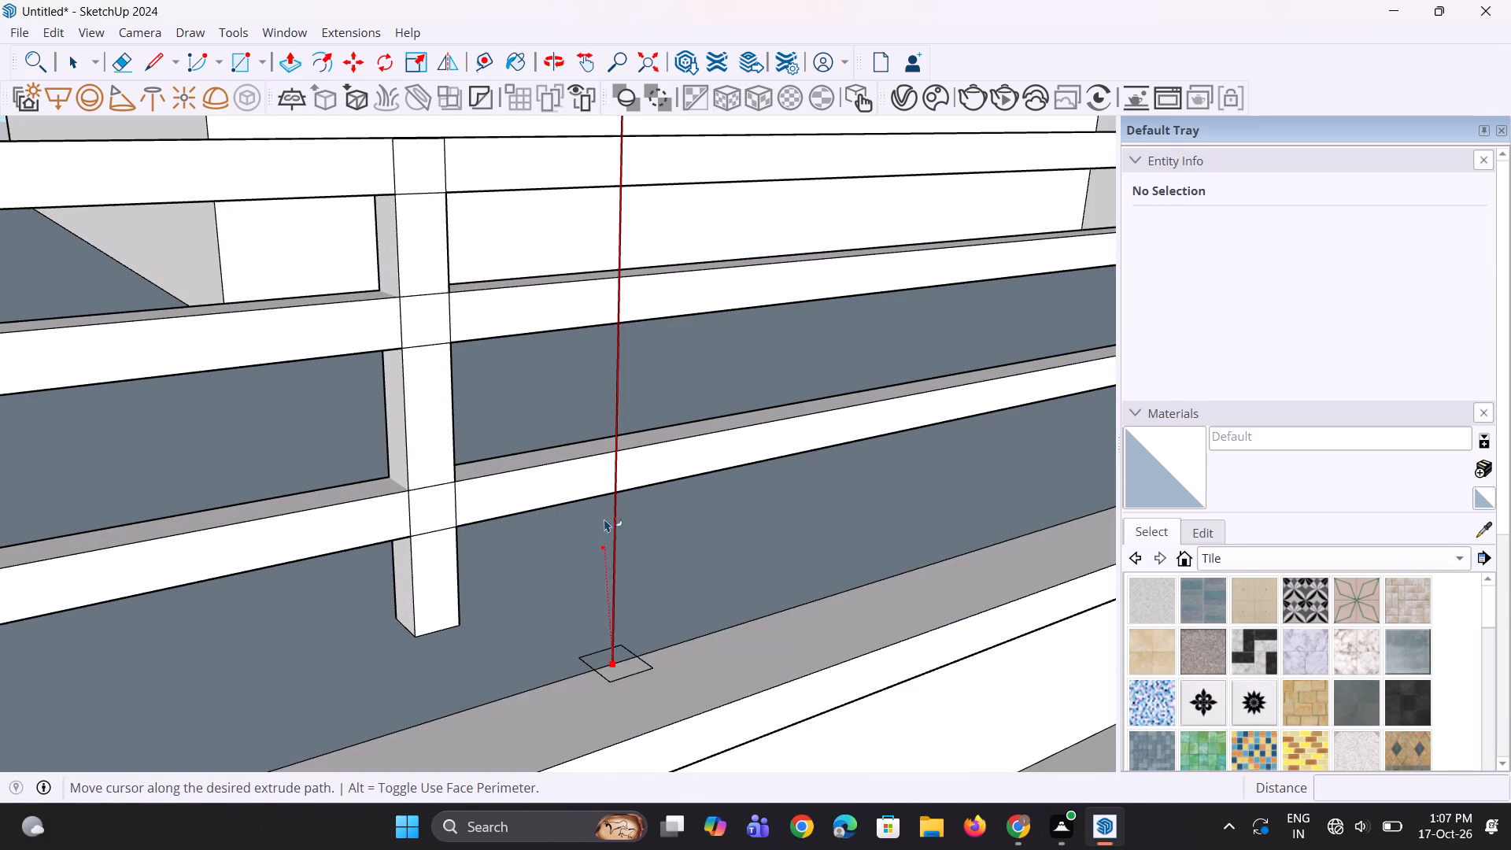
scroll(611, 423, down, 2)
click(645, 246)
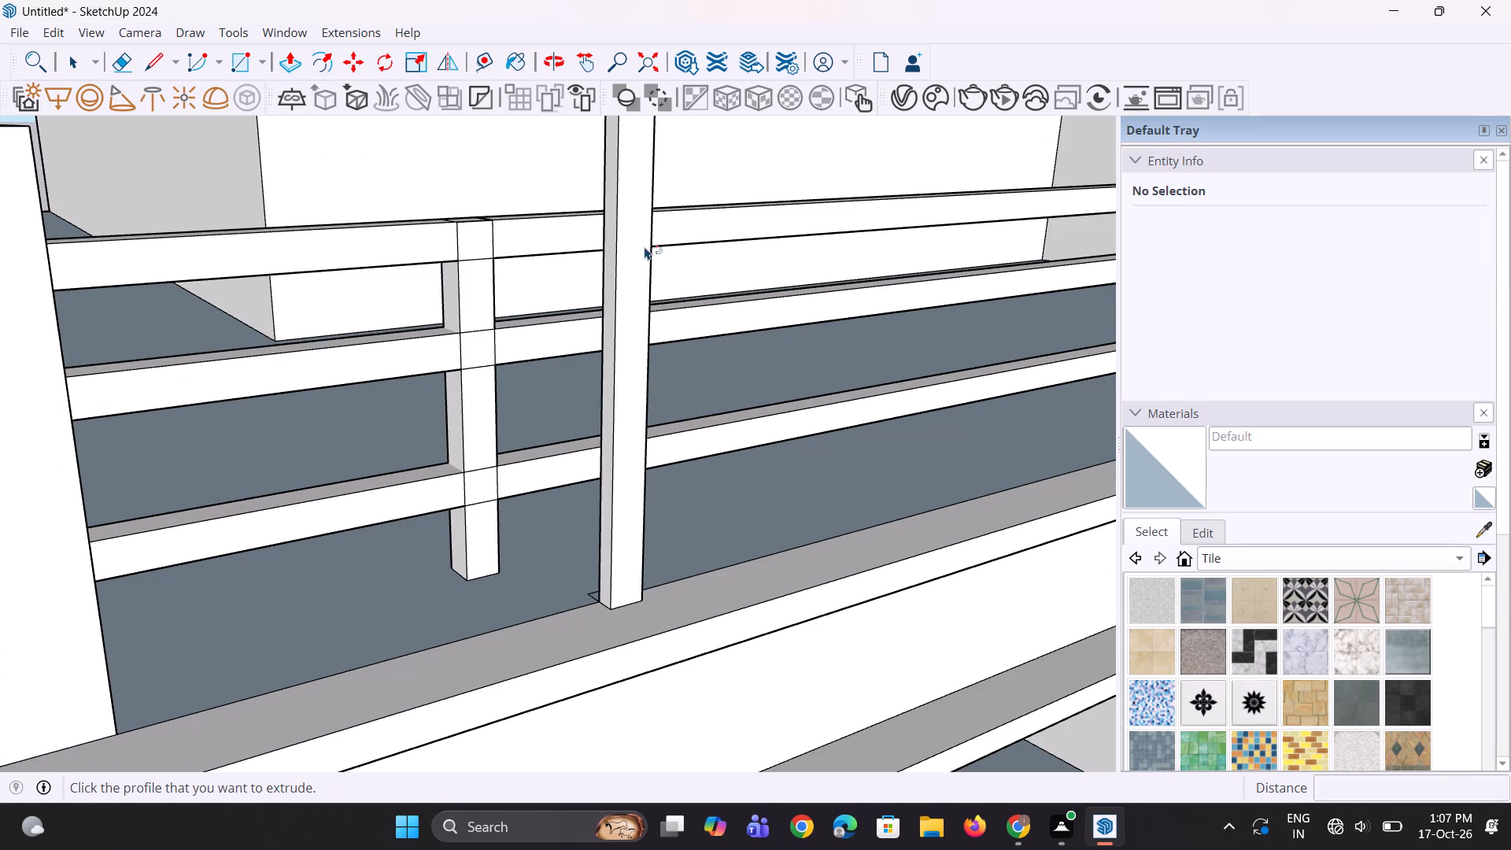
Erase the lengthwise edge dividing the second baluster's rail-facing side.
scroll(641, 486, down, 5)
middle_drag(711, 490, 1083, 537)
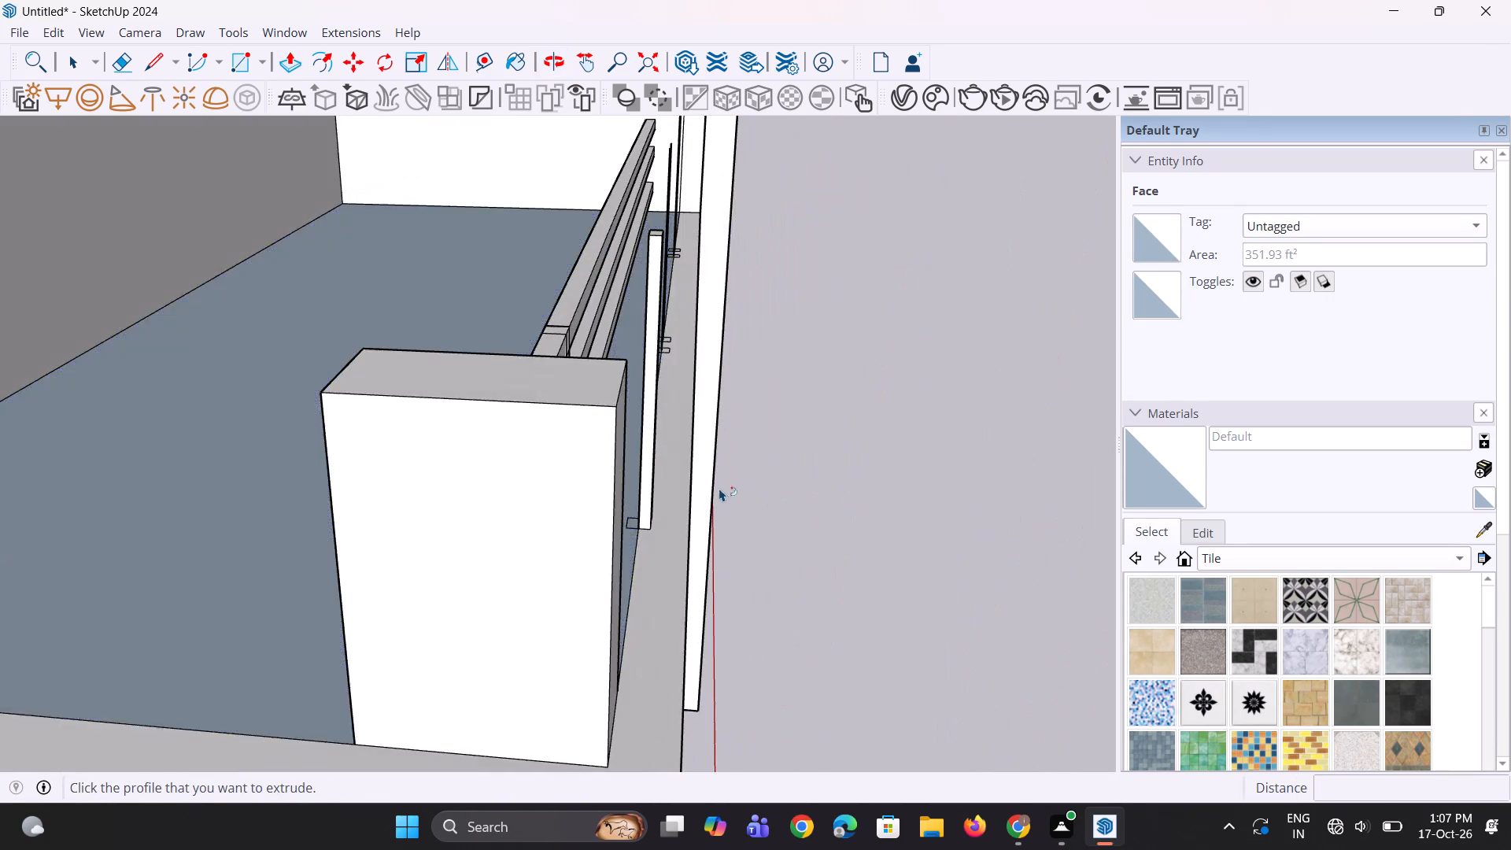
scroll(719, 488, up, 3)
scroll(482, 464, down, 4)
middle_drag(0, 448, 276, 649)
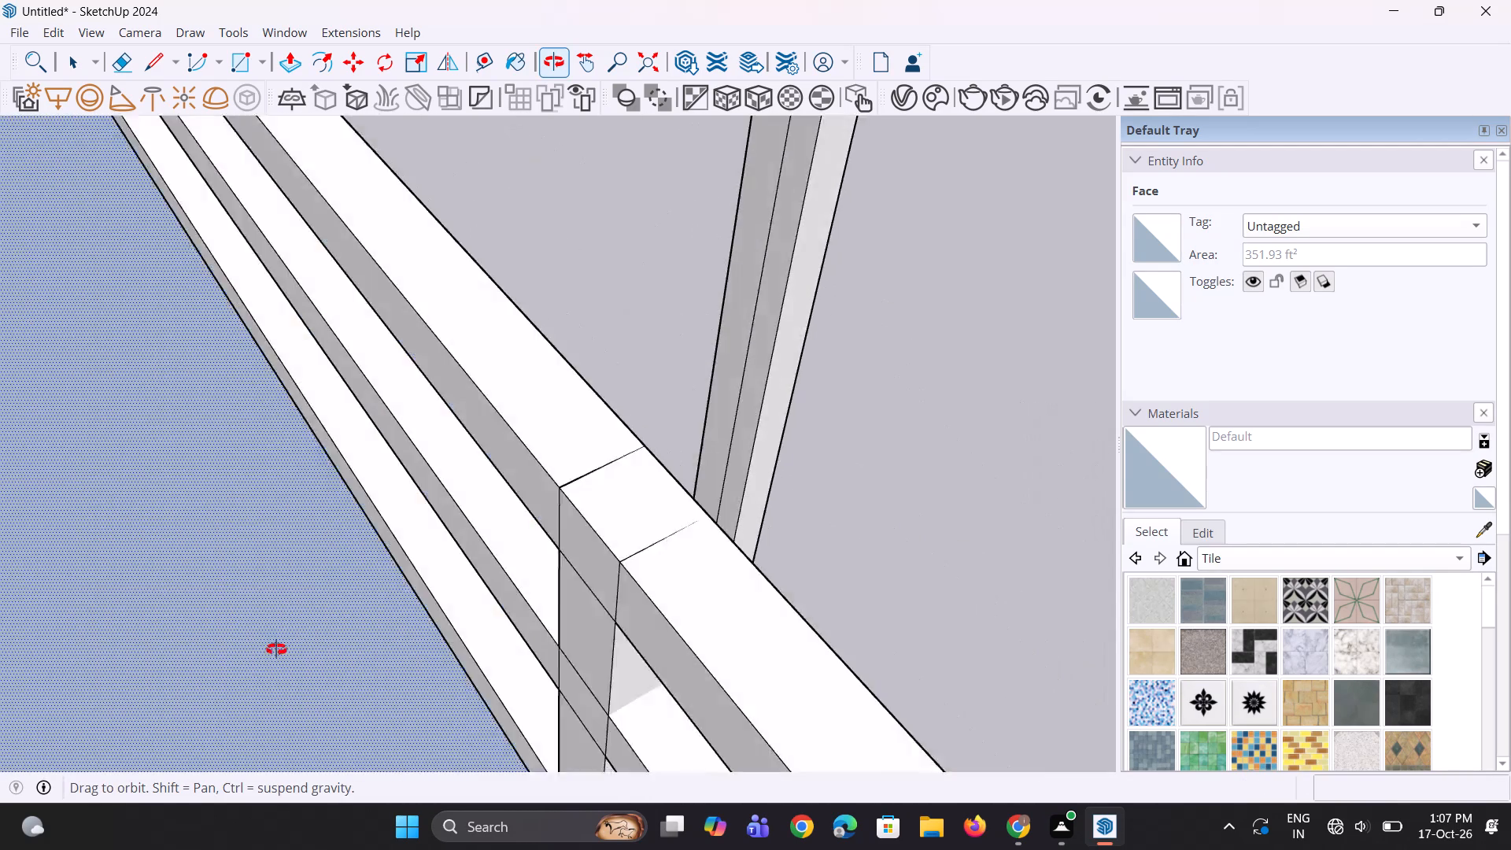
middle_drag(276, 649, 267, 706)
scroll(434, 686, up, 1)
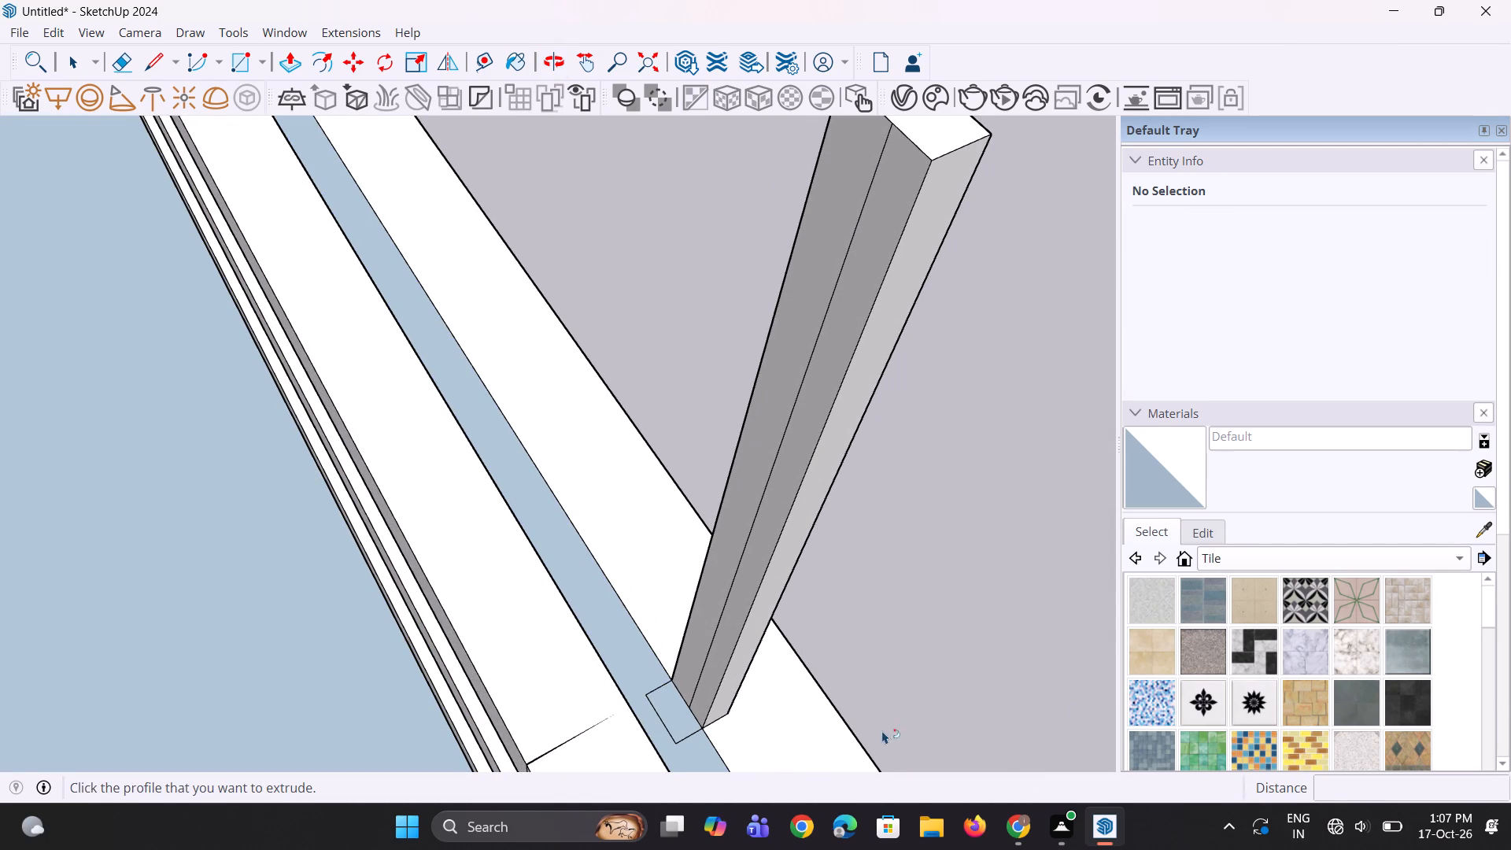
scroll(809, 575, down, 2)
key(e)
scroll(809, 575, up, 3)
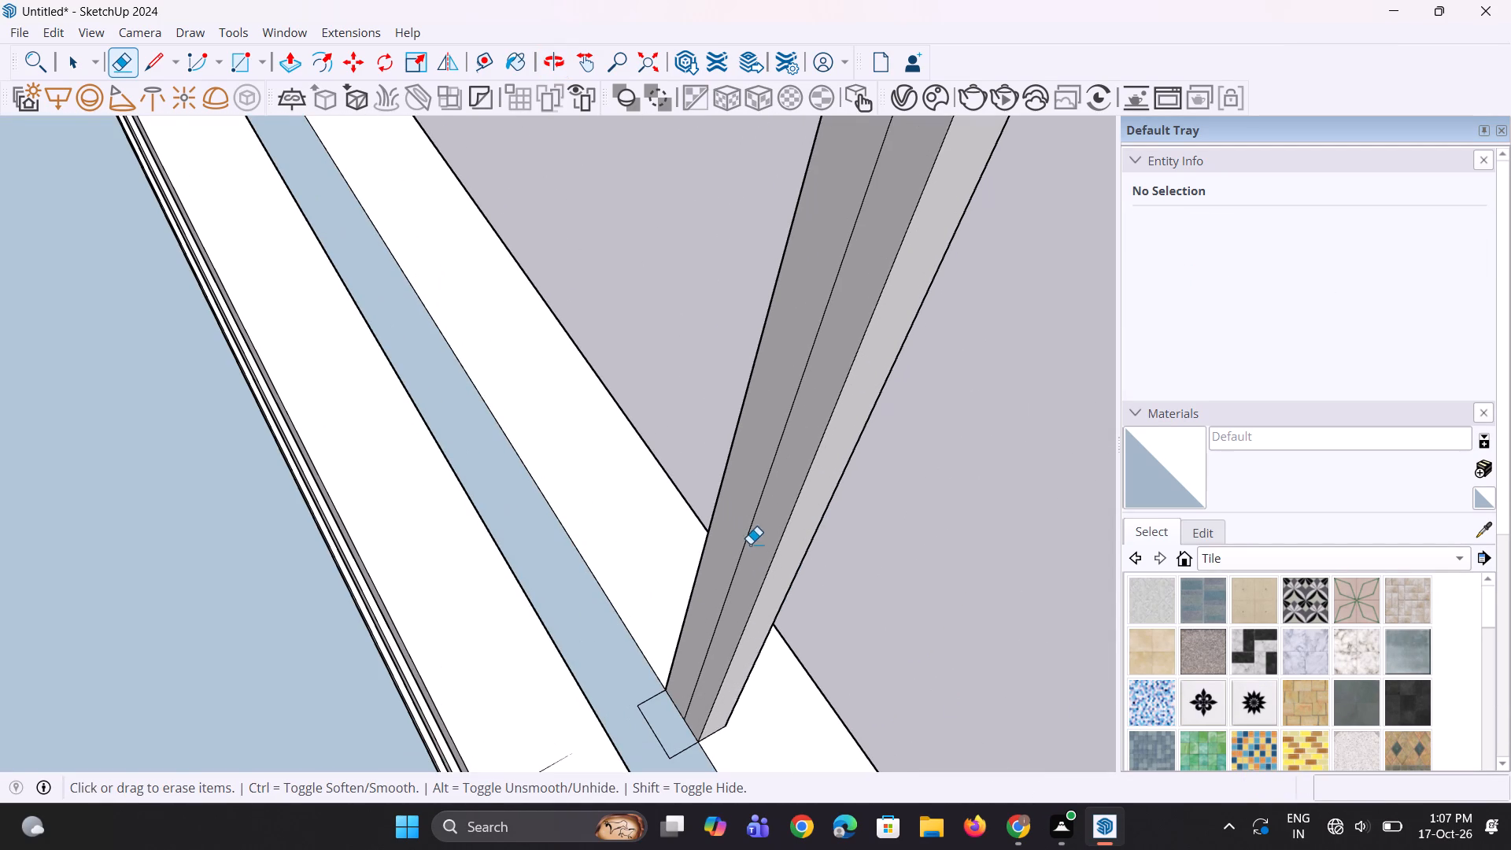
click(749, 521)
Push/Pull the second baluster's rail-facing side outward 1 11/16" to the corner of its base outline.
middle_drag(751, 538, 705, 566)
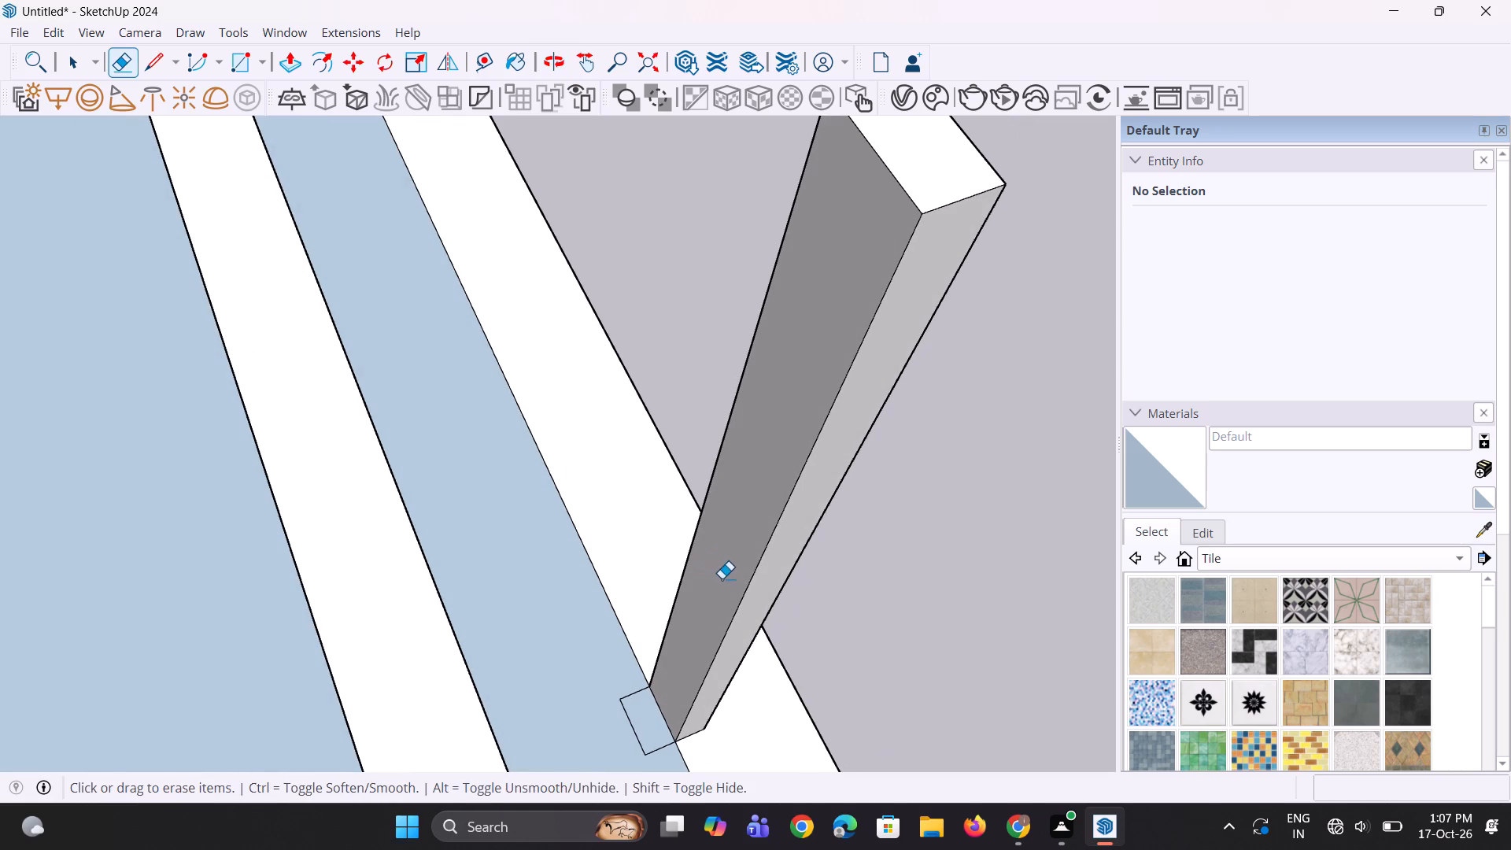
key(p)
click(722, 574)
click(642, 753)
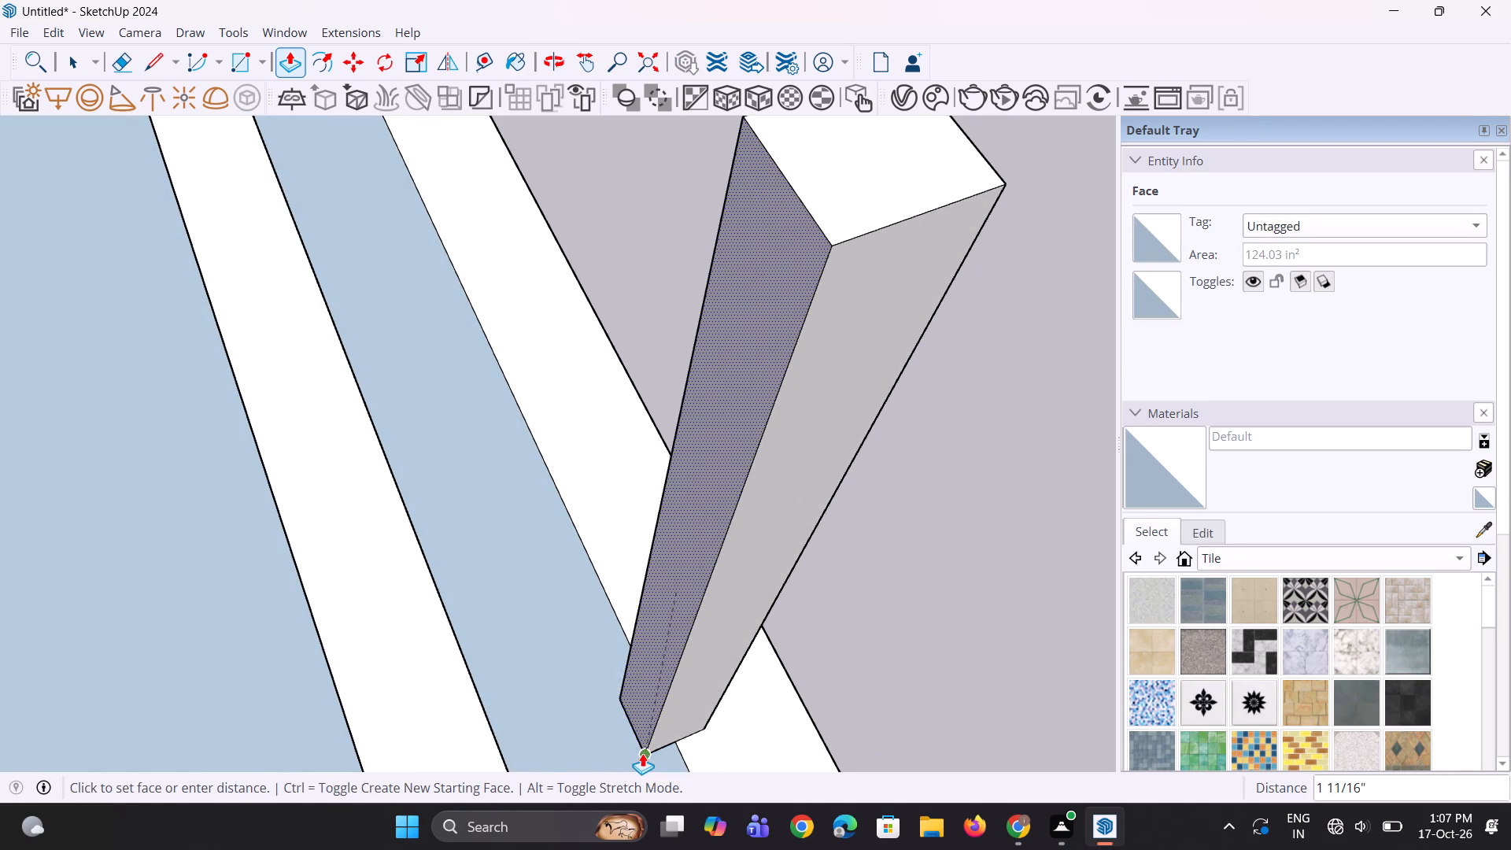
Push/Pull the second baluster's back face inward about 10 1/2" so that it passes through the three rails.
middle_drag(696, 727, 737, 688)
scroll(737, 688, down, 6)
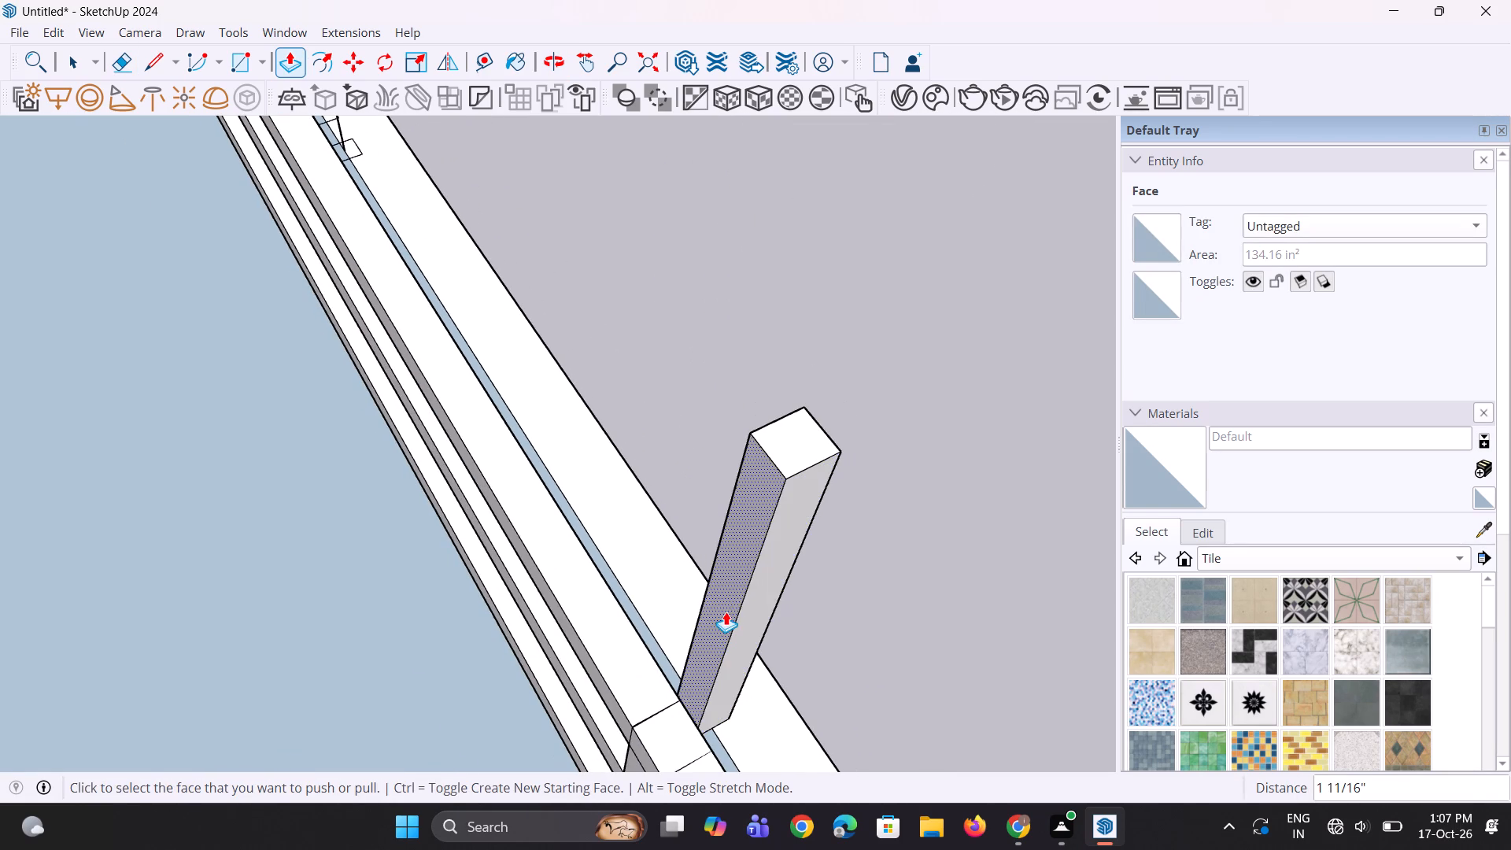
click(732, 606)
click(611, 695)
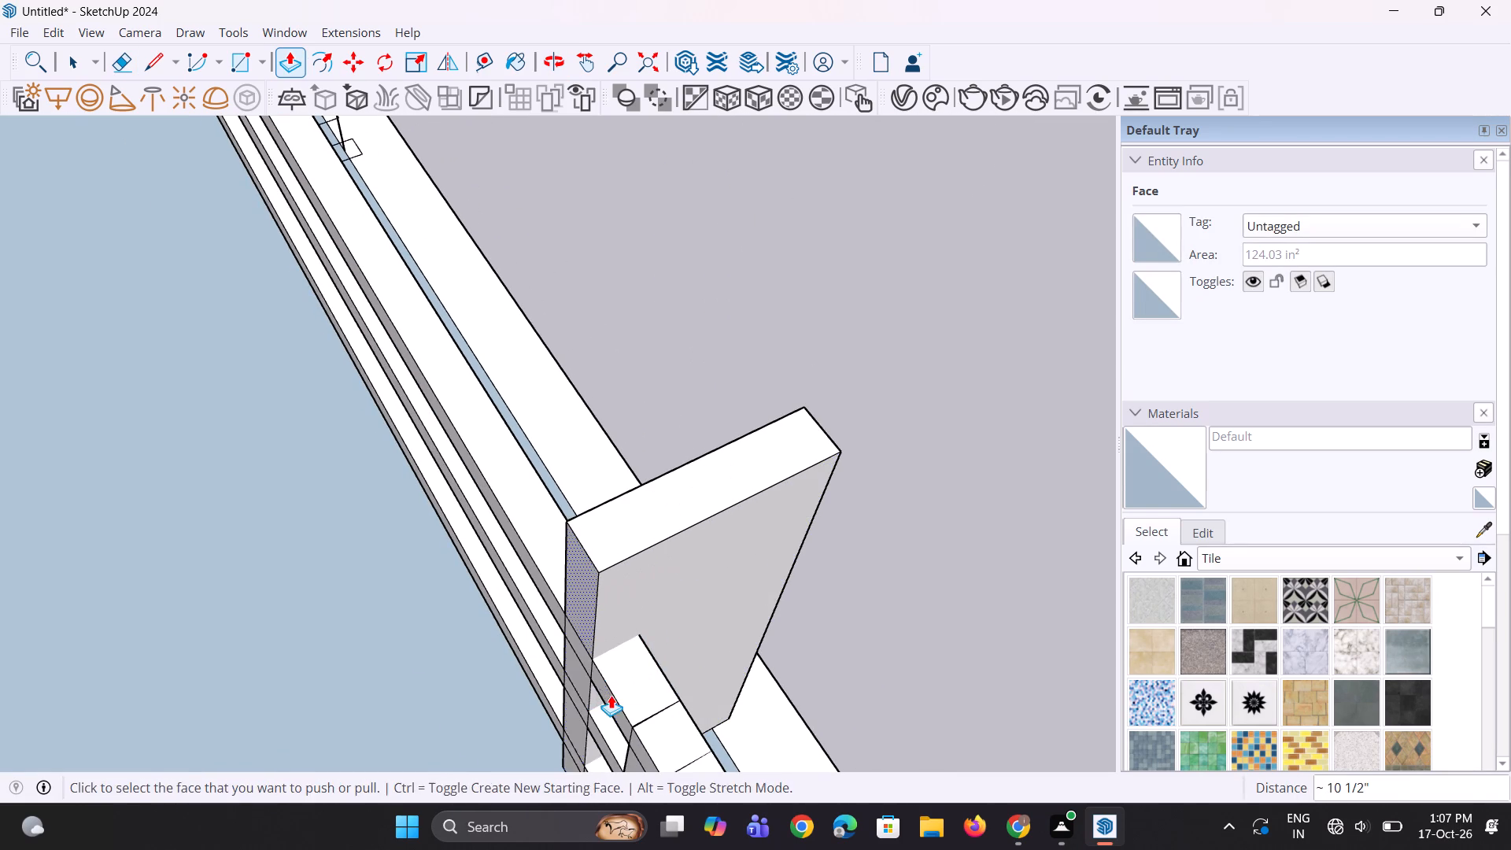
Push/Pull the deepened second baluster's outer face back about 10 13/16" towards the rails, leaving a slim post within them.
middle_drag(760, 651, 425, 615)
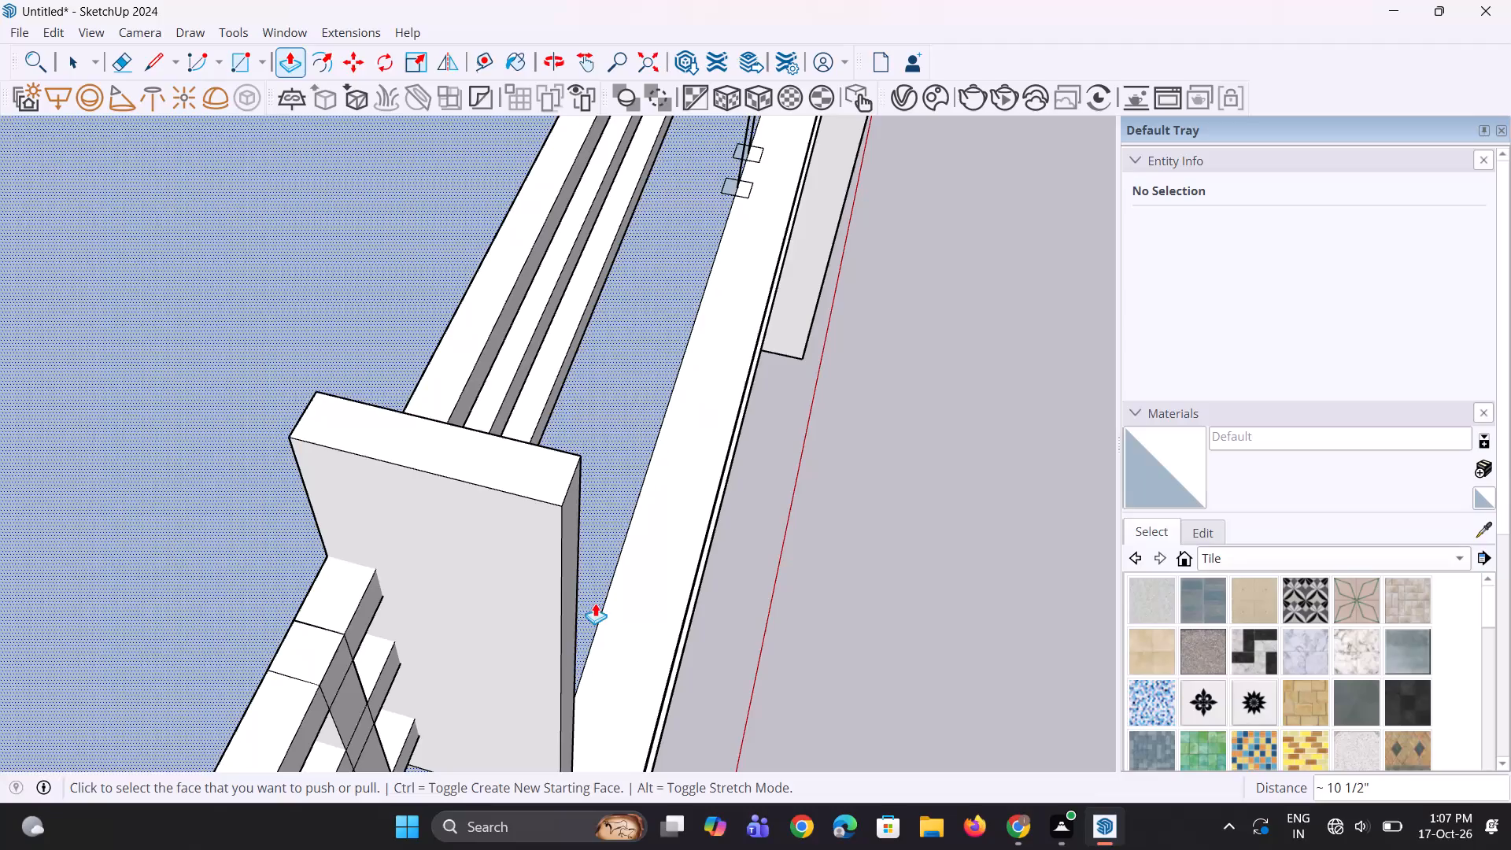
click(566, 586)
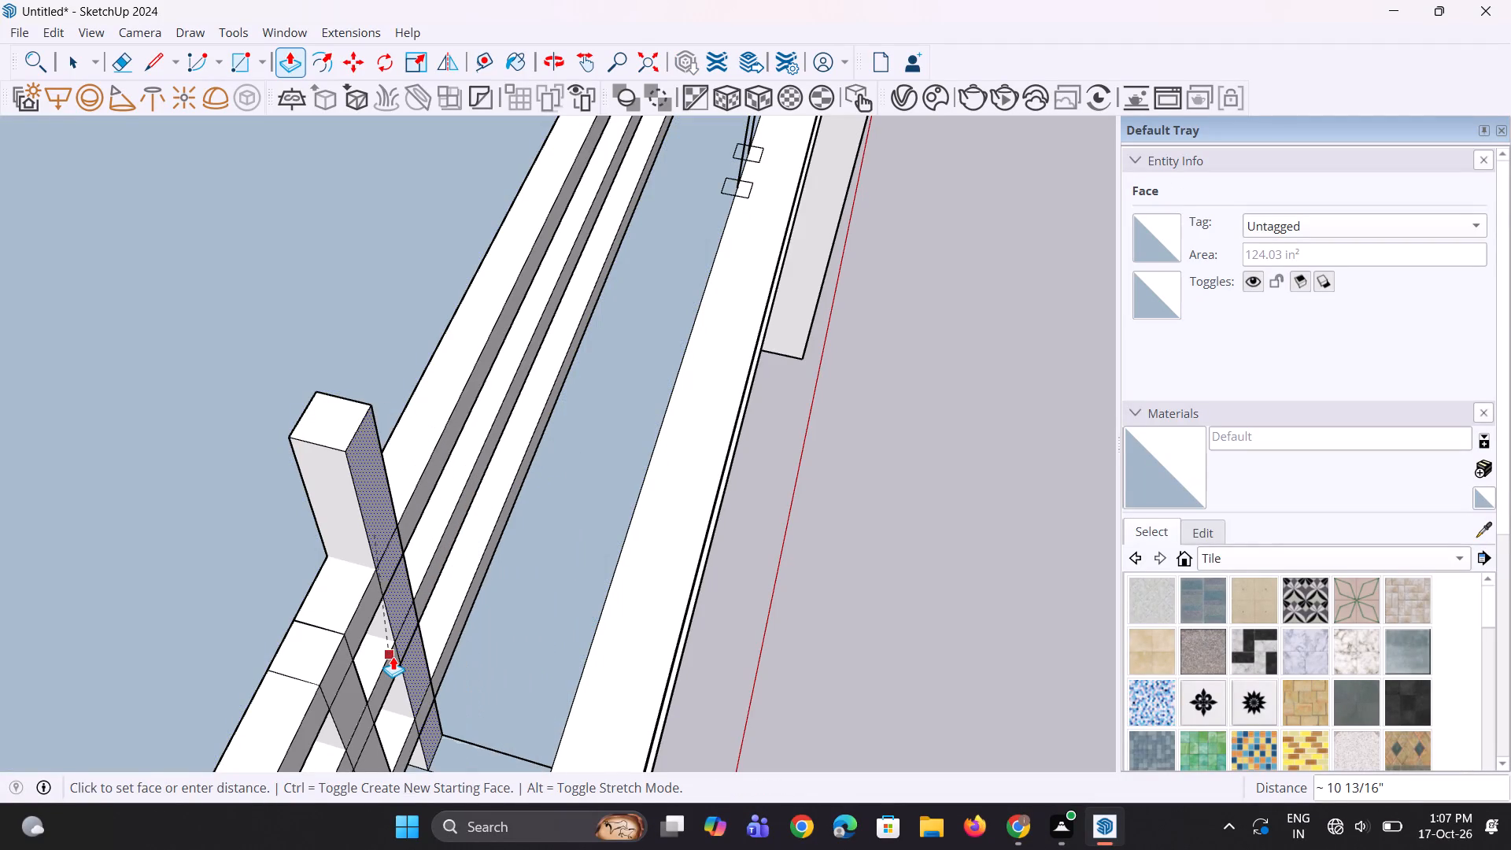
click(393, 656)
Push/Pull the second baluster's top face down 10 7/8" to the top of the upper rail.
middle_drag(419, 661, 1063, 562)
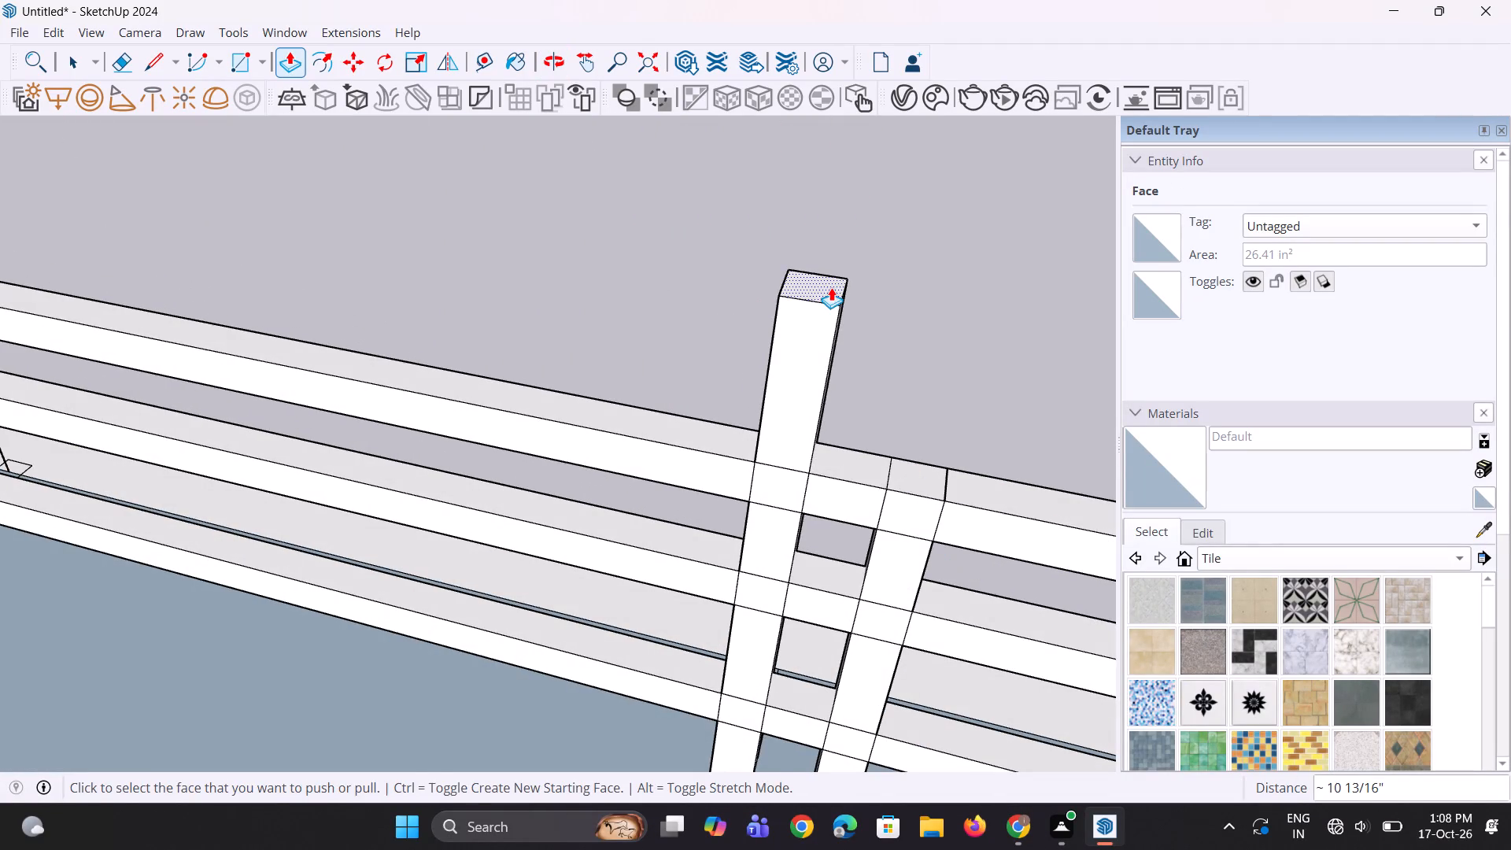
click(823, 285)
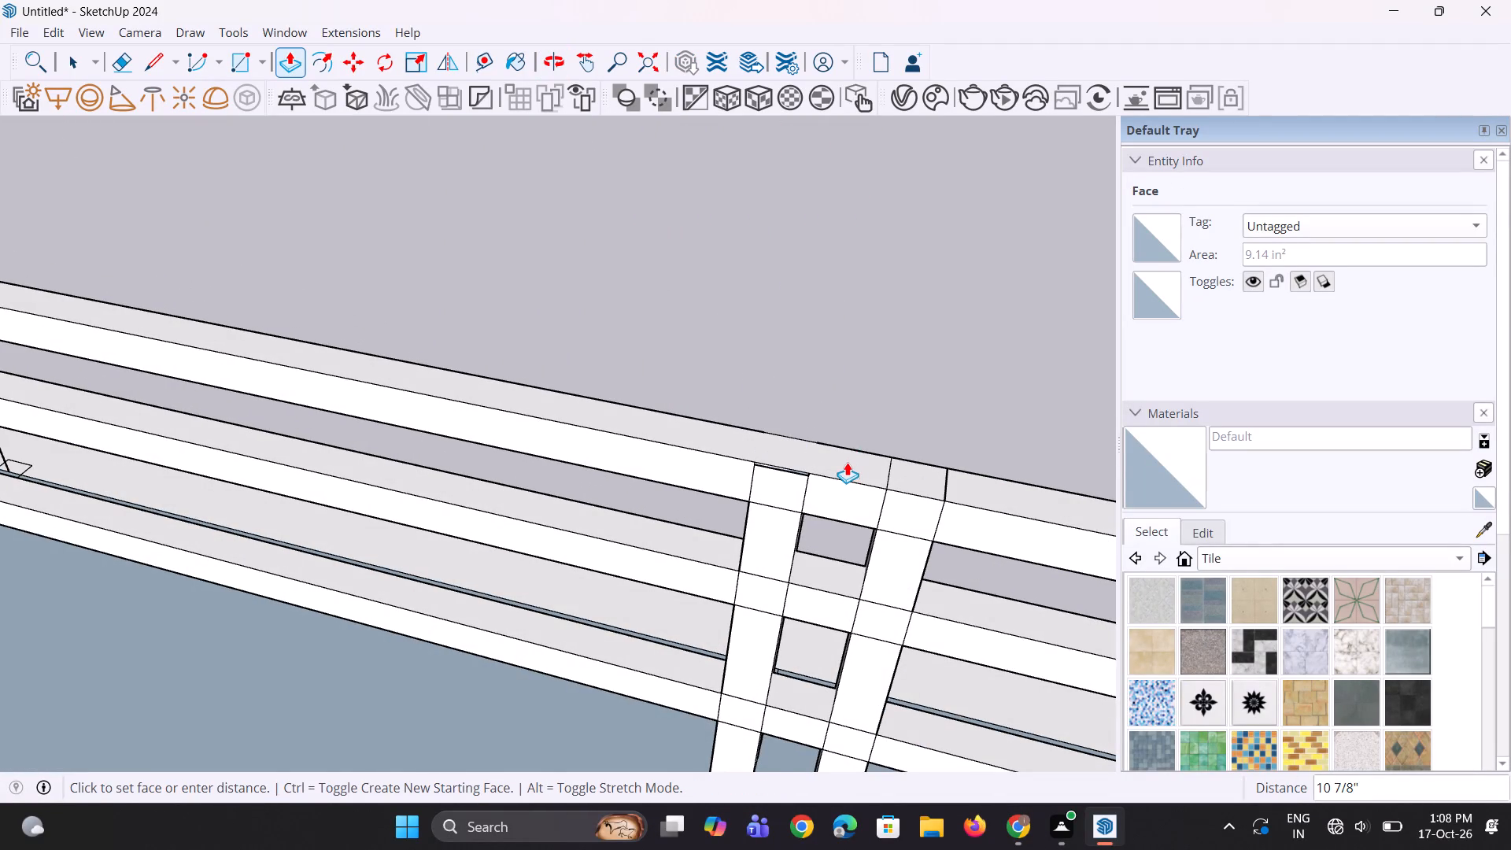
click(848, 455)
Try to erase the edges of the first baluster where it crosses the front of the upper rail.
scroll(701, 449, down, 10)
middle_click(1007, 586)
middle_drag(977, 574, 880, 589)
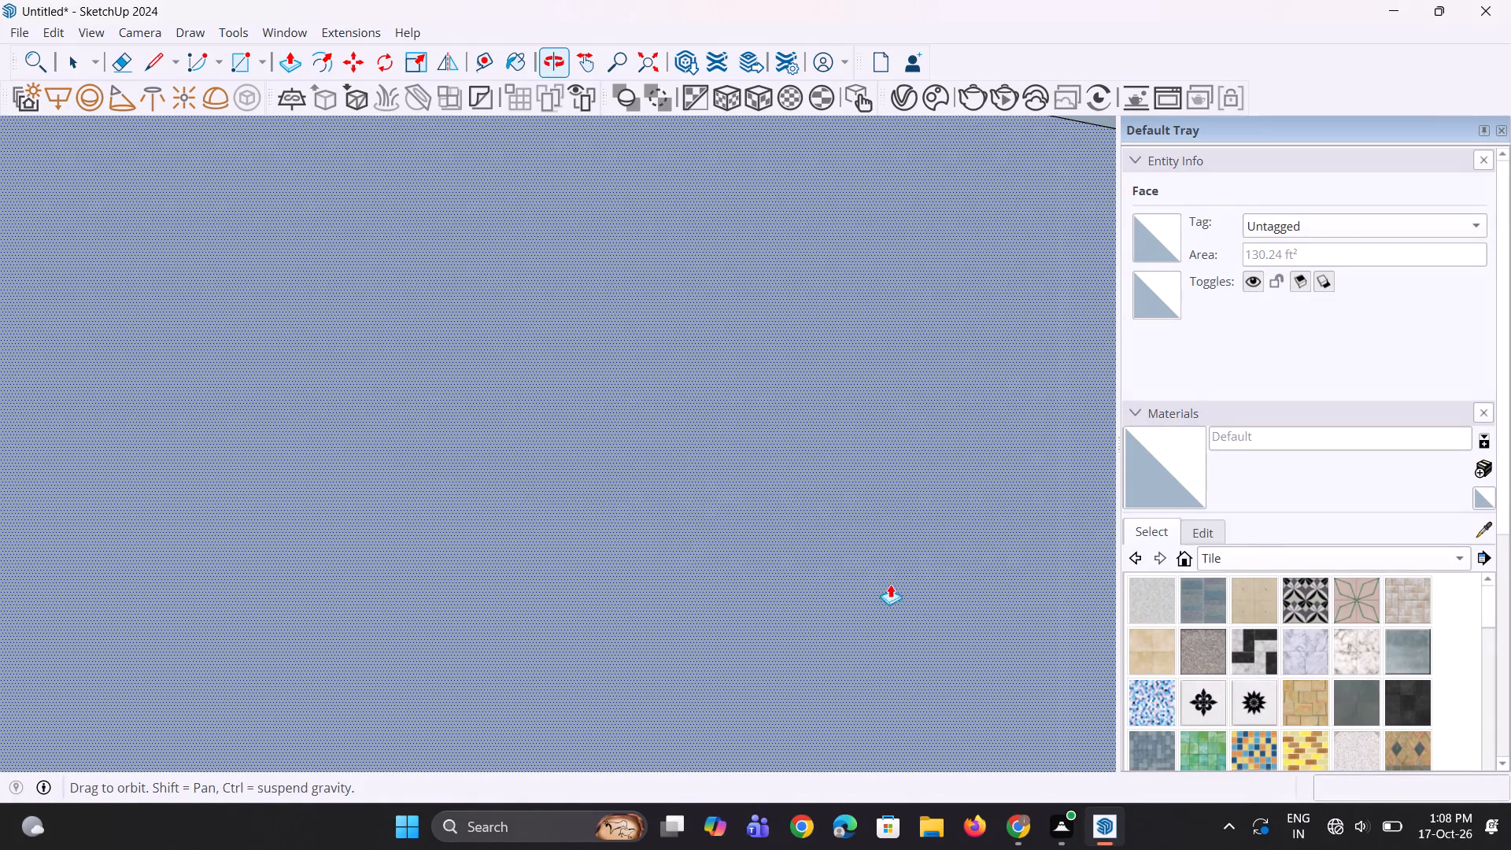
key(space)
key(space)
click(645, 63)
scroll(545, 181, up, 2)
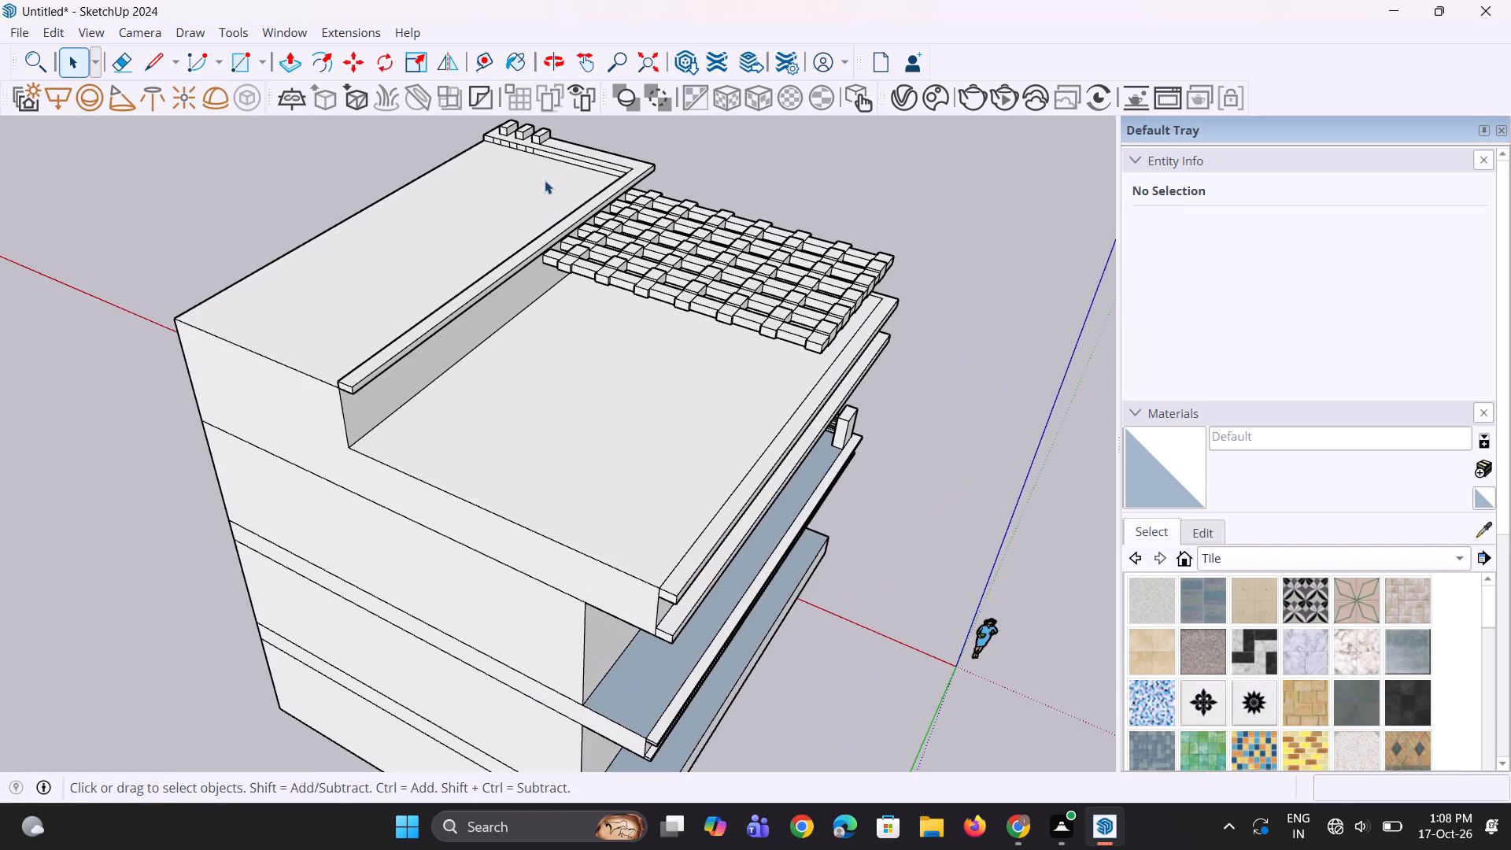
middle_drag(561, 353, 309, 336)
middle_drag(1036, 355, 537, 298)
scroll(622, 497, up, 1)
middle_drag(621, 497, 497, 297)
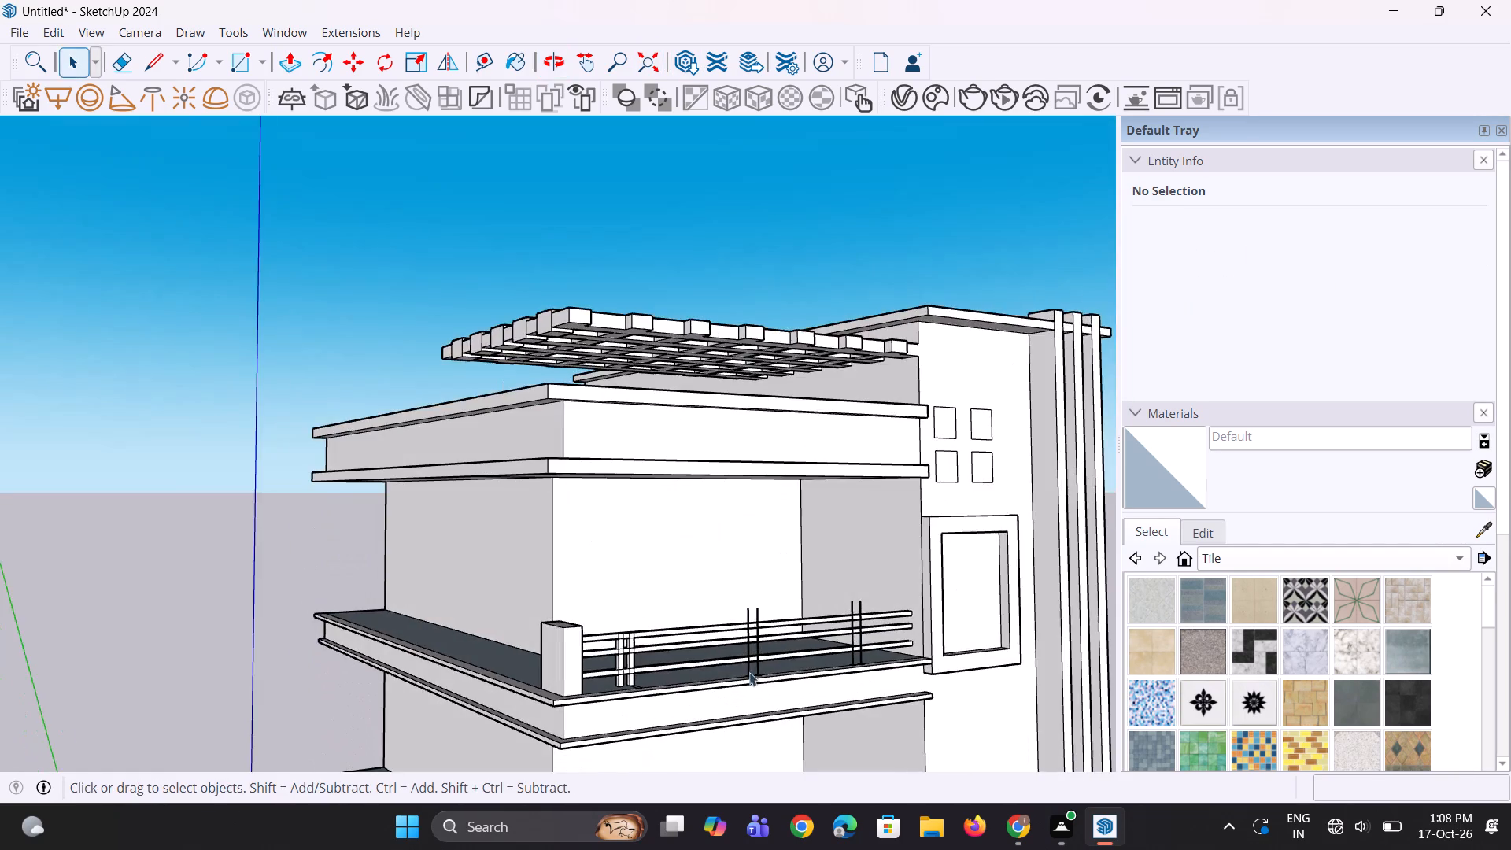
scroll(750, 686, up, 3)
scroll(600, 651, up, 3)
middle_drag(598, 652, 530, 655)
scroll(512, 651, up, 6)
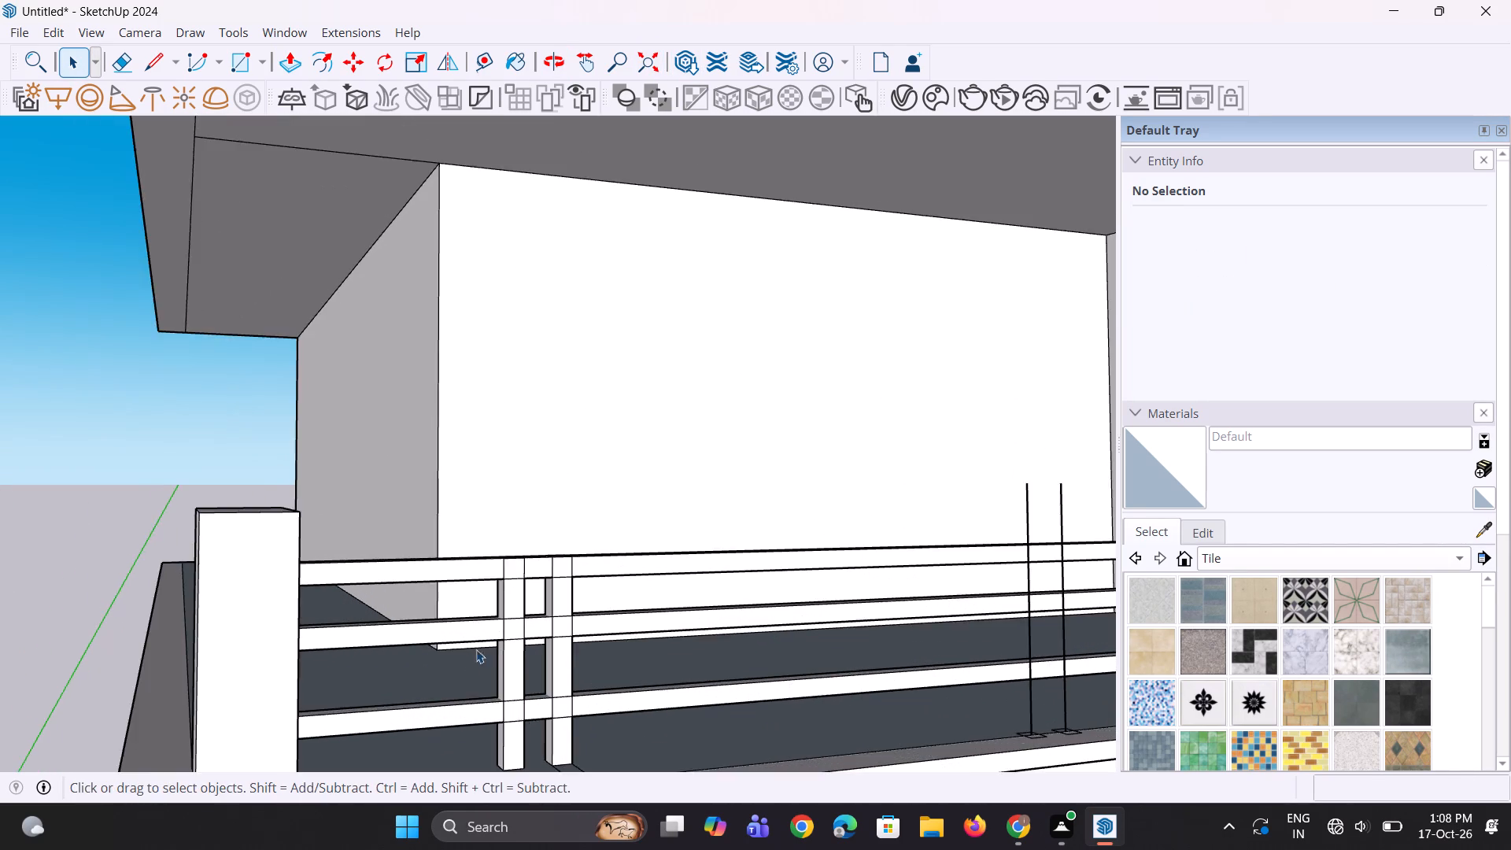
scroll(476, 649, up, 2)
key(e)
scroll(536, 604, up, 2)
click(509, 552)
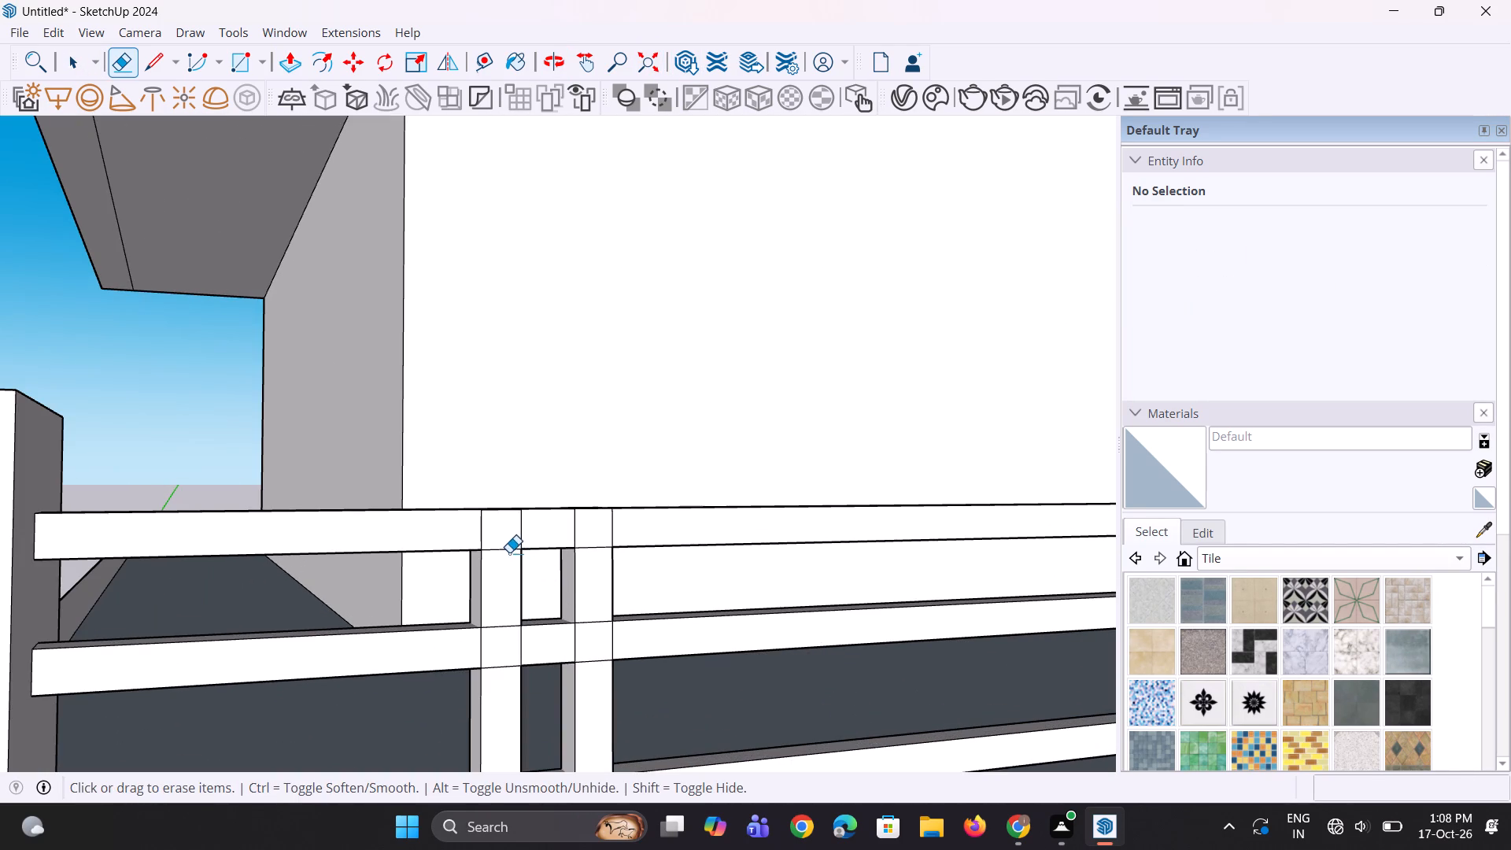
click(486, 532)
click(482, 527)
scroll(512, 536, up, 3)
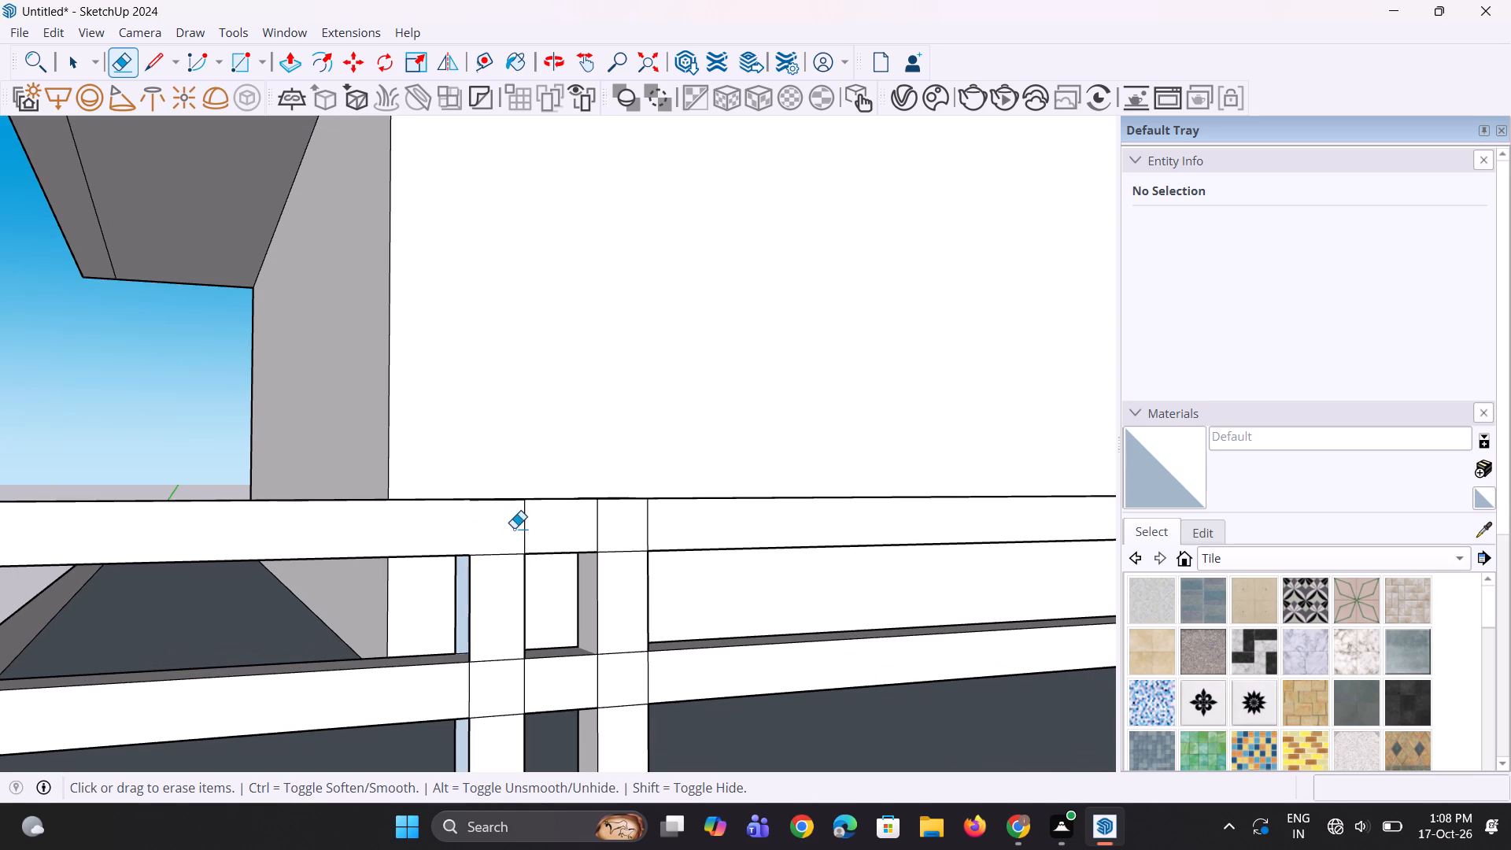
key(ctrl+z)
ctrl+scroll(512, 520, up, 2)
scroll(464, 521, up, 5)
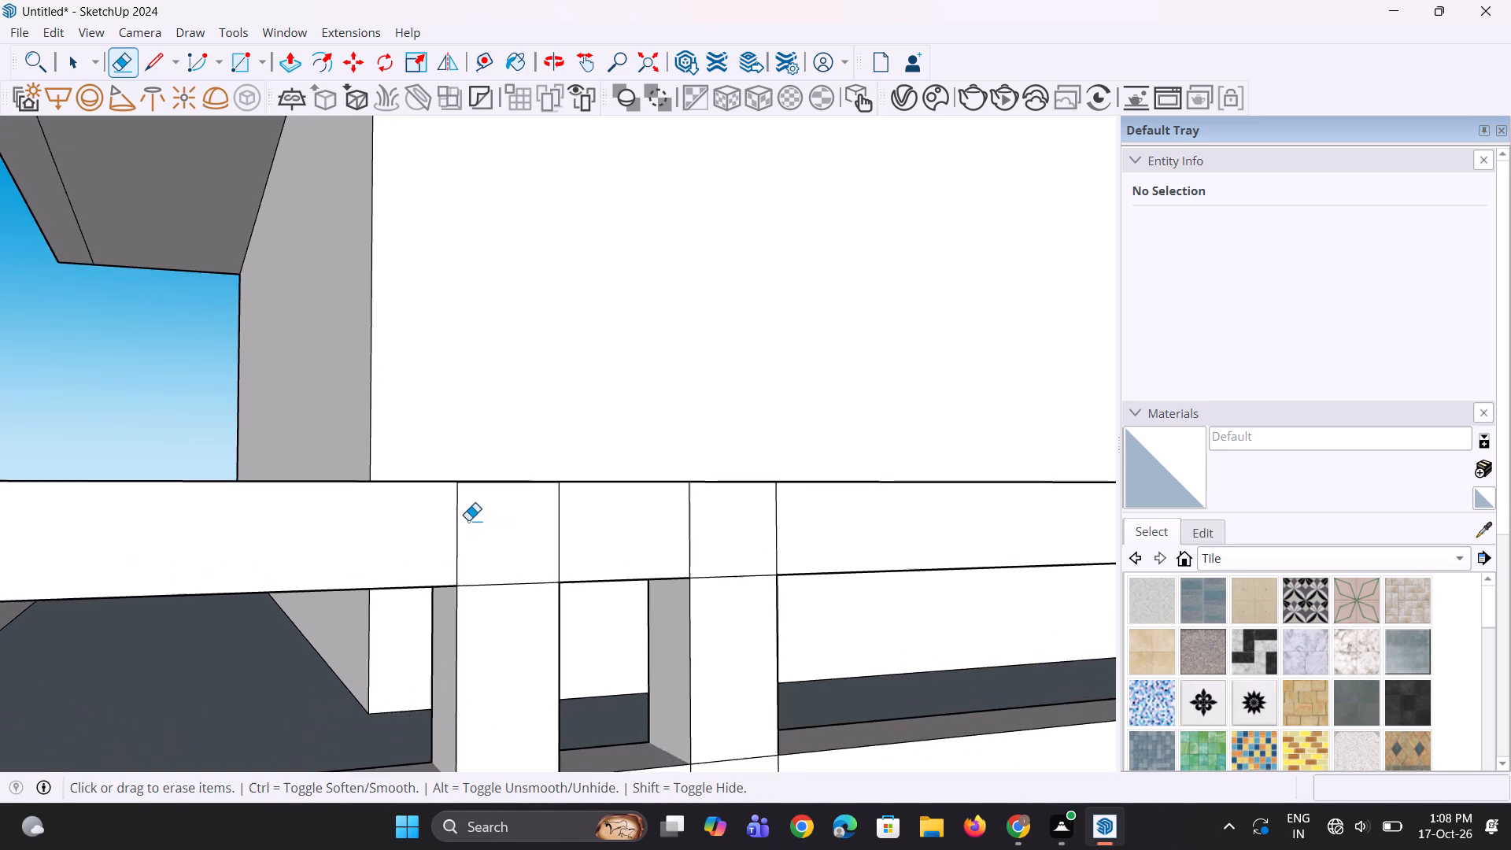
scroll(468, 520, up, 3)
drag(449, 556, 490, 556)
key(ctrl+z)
Erase the horizontal seam between the first baluster and the lower edge of the upper rail.
ctrl+scroll(517, 537, up, 2)
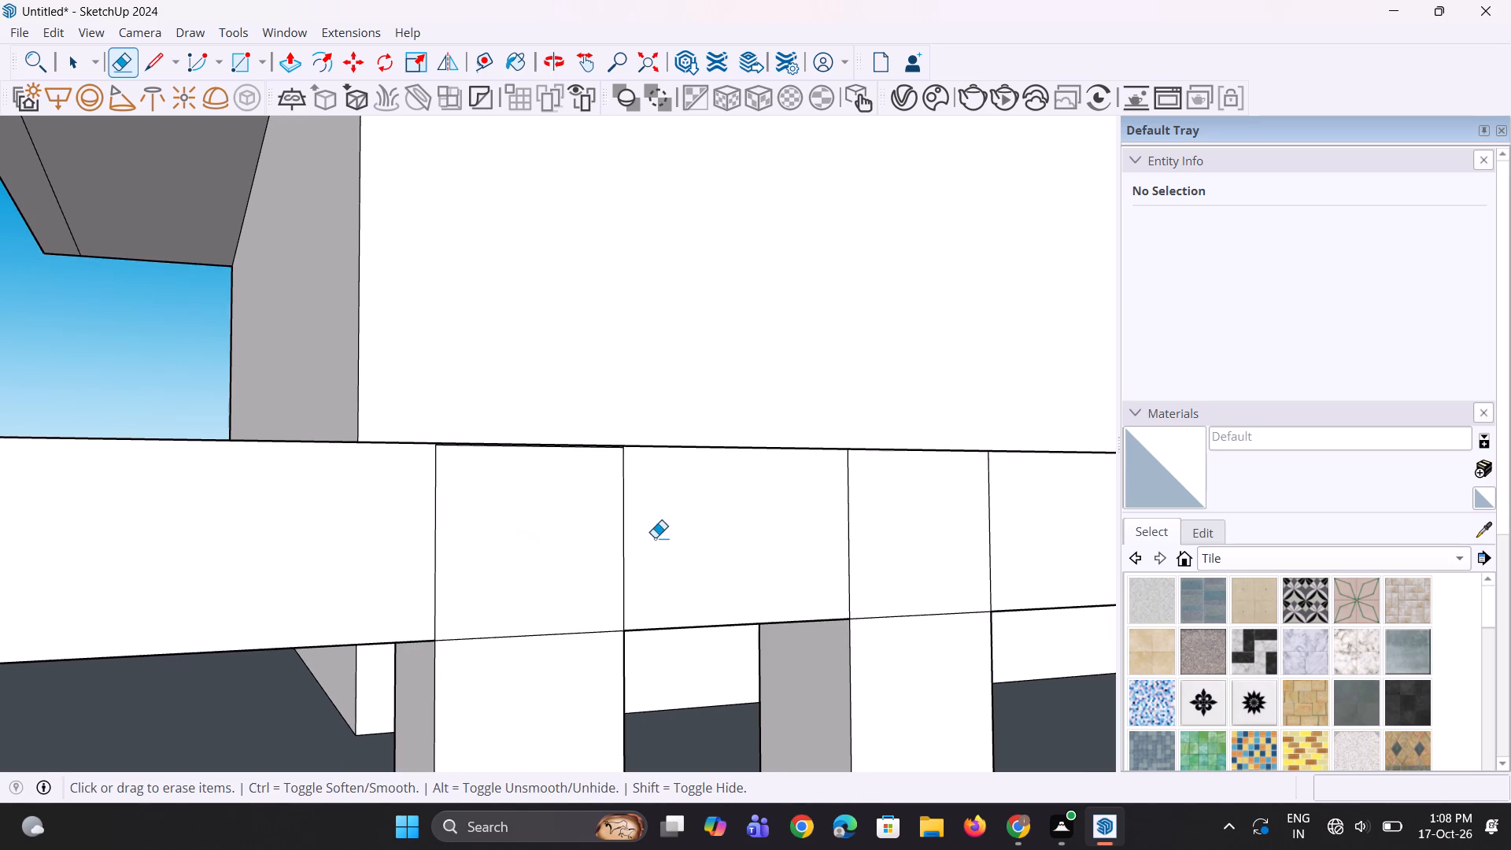
scroll(529, 518, down, 9)
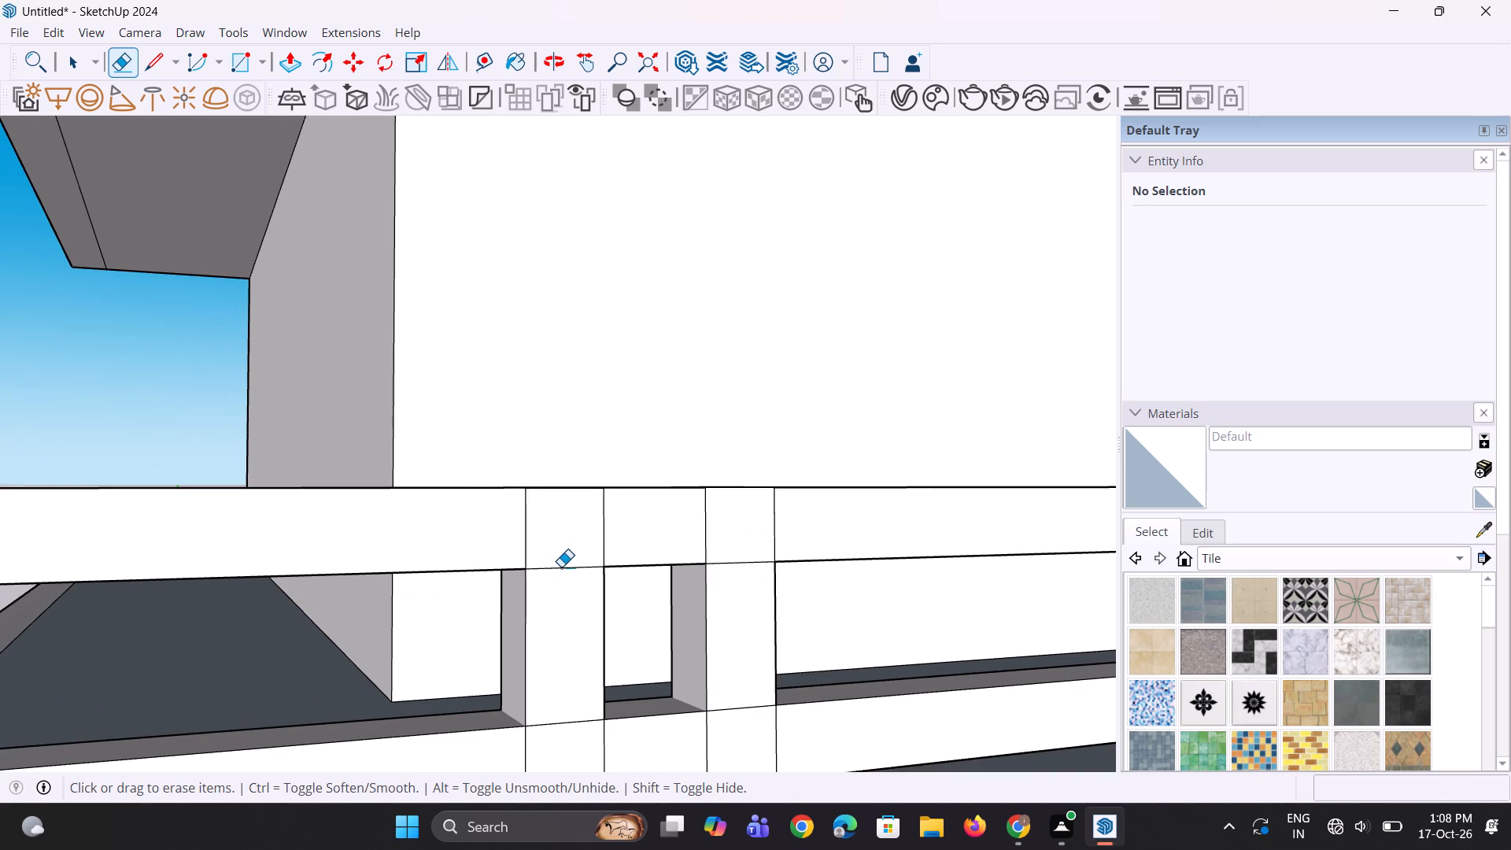
click(563, 568)
scroll(567, 552, down, 5)
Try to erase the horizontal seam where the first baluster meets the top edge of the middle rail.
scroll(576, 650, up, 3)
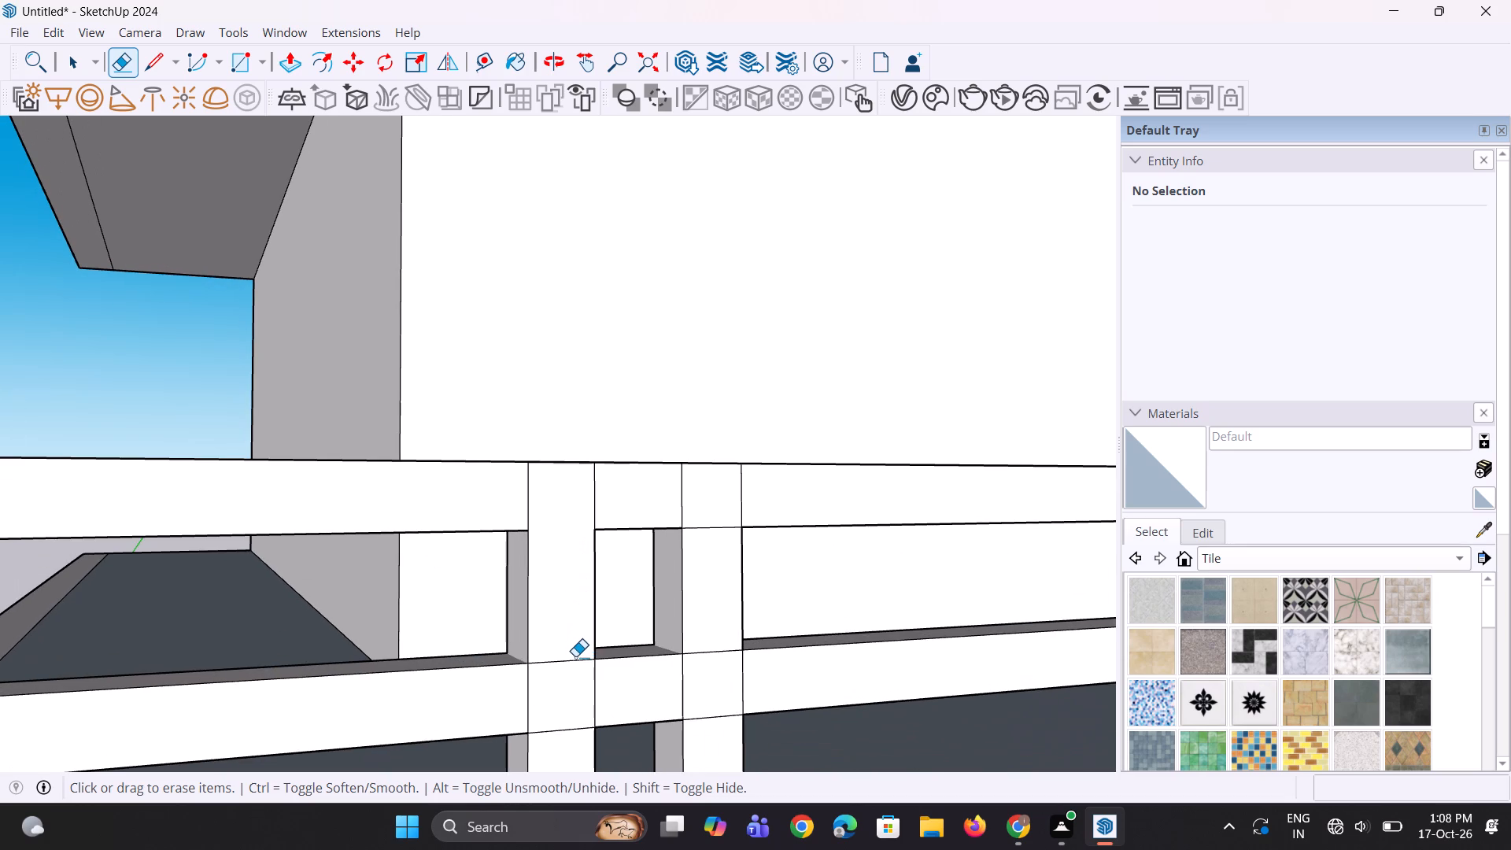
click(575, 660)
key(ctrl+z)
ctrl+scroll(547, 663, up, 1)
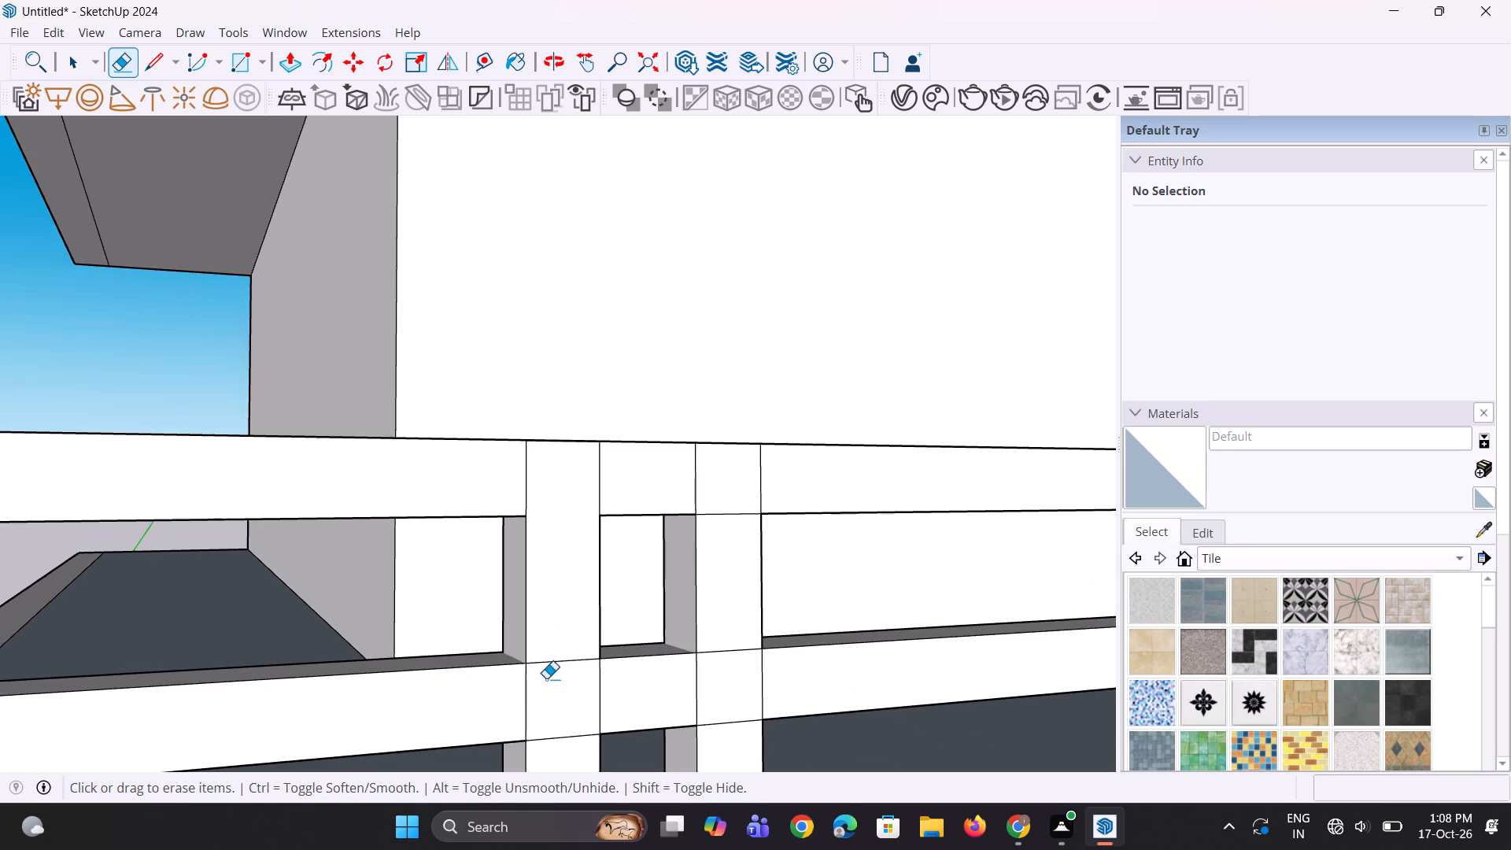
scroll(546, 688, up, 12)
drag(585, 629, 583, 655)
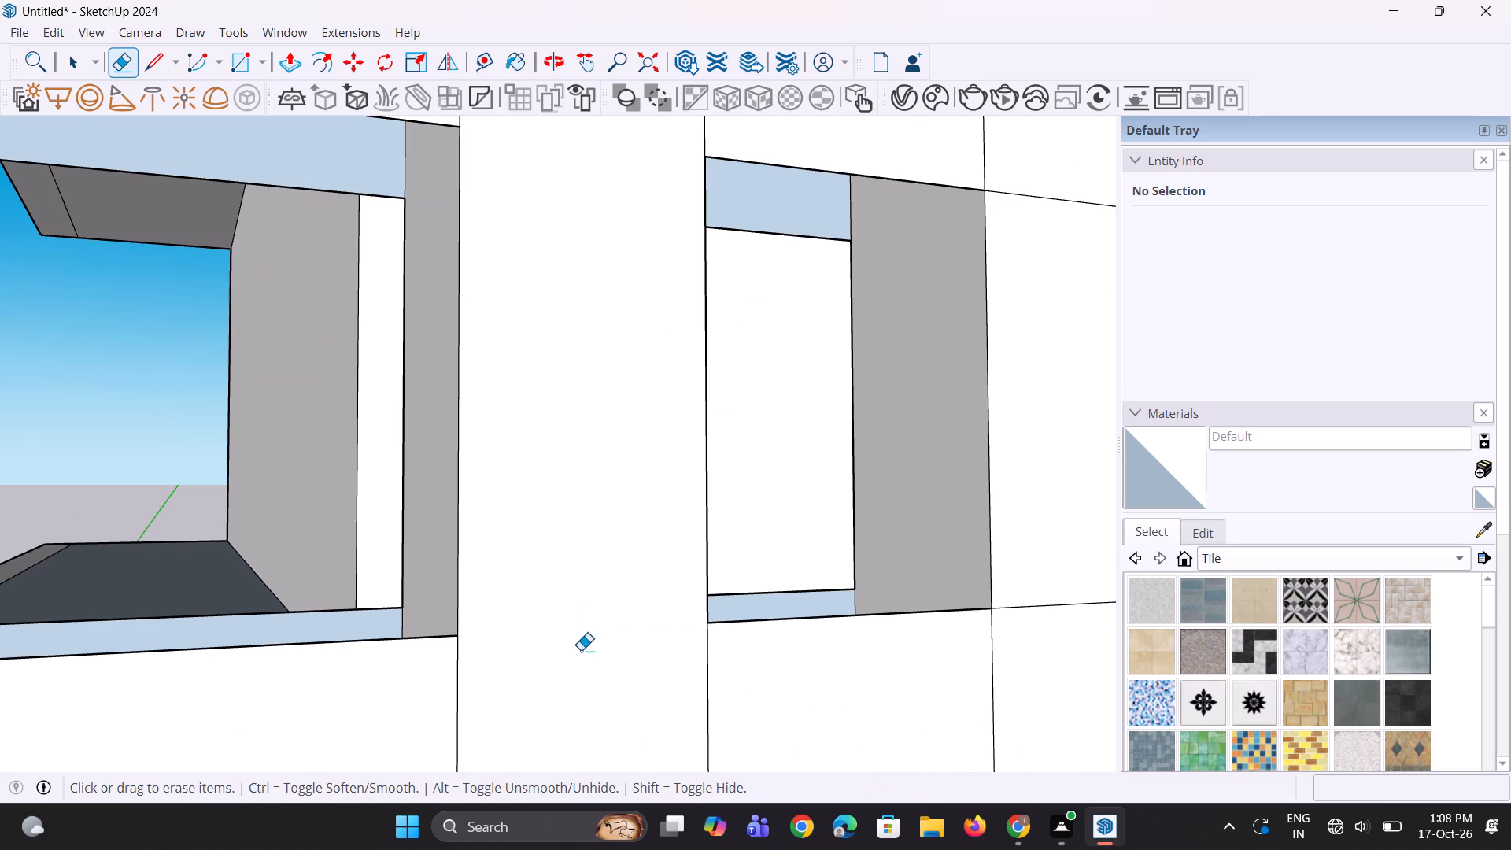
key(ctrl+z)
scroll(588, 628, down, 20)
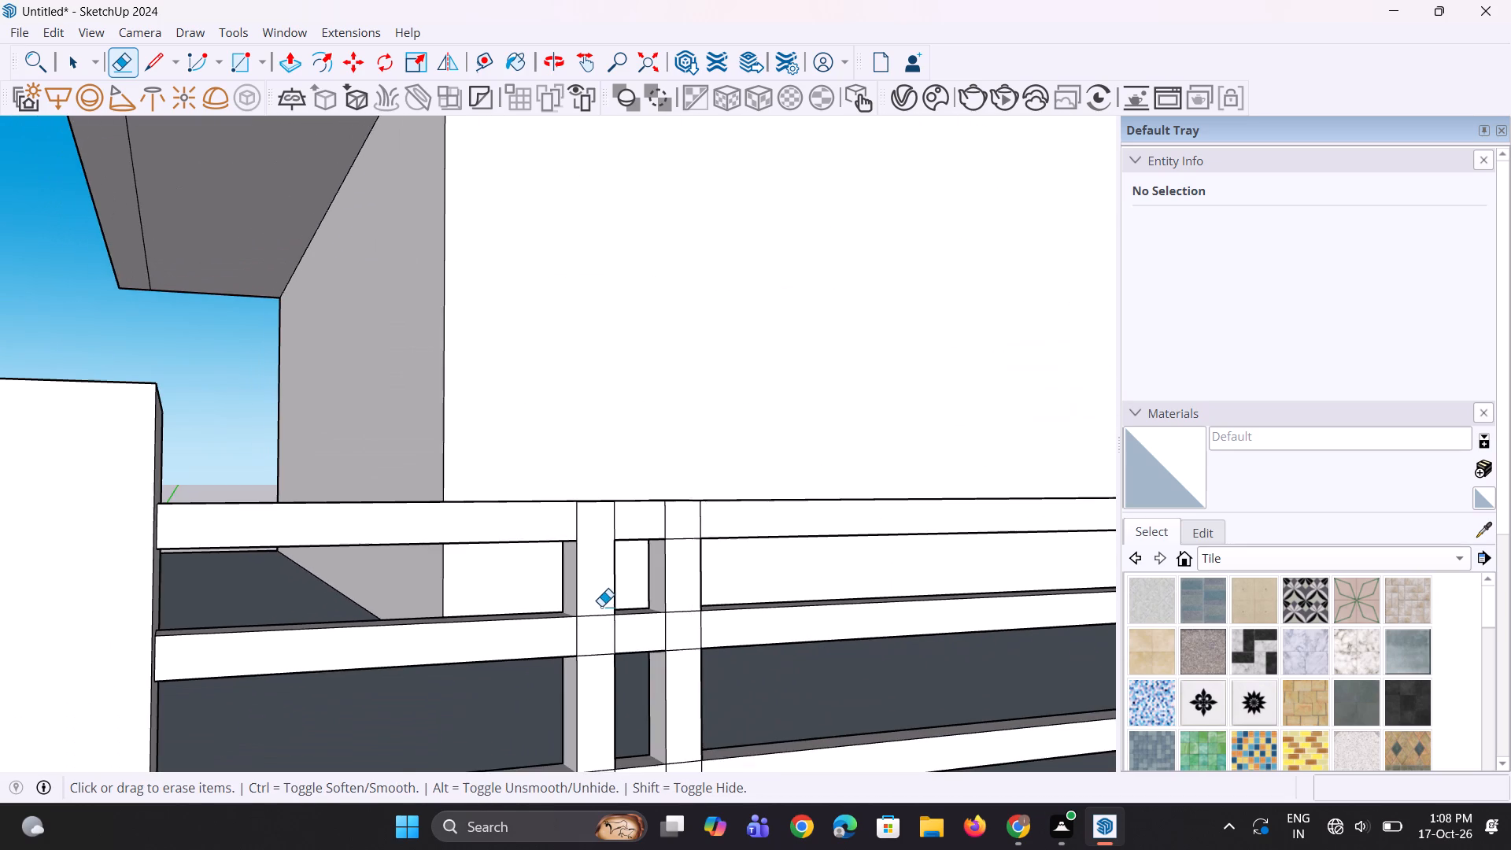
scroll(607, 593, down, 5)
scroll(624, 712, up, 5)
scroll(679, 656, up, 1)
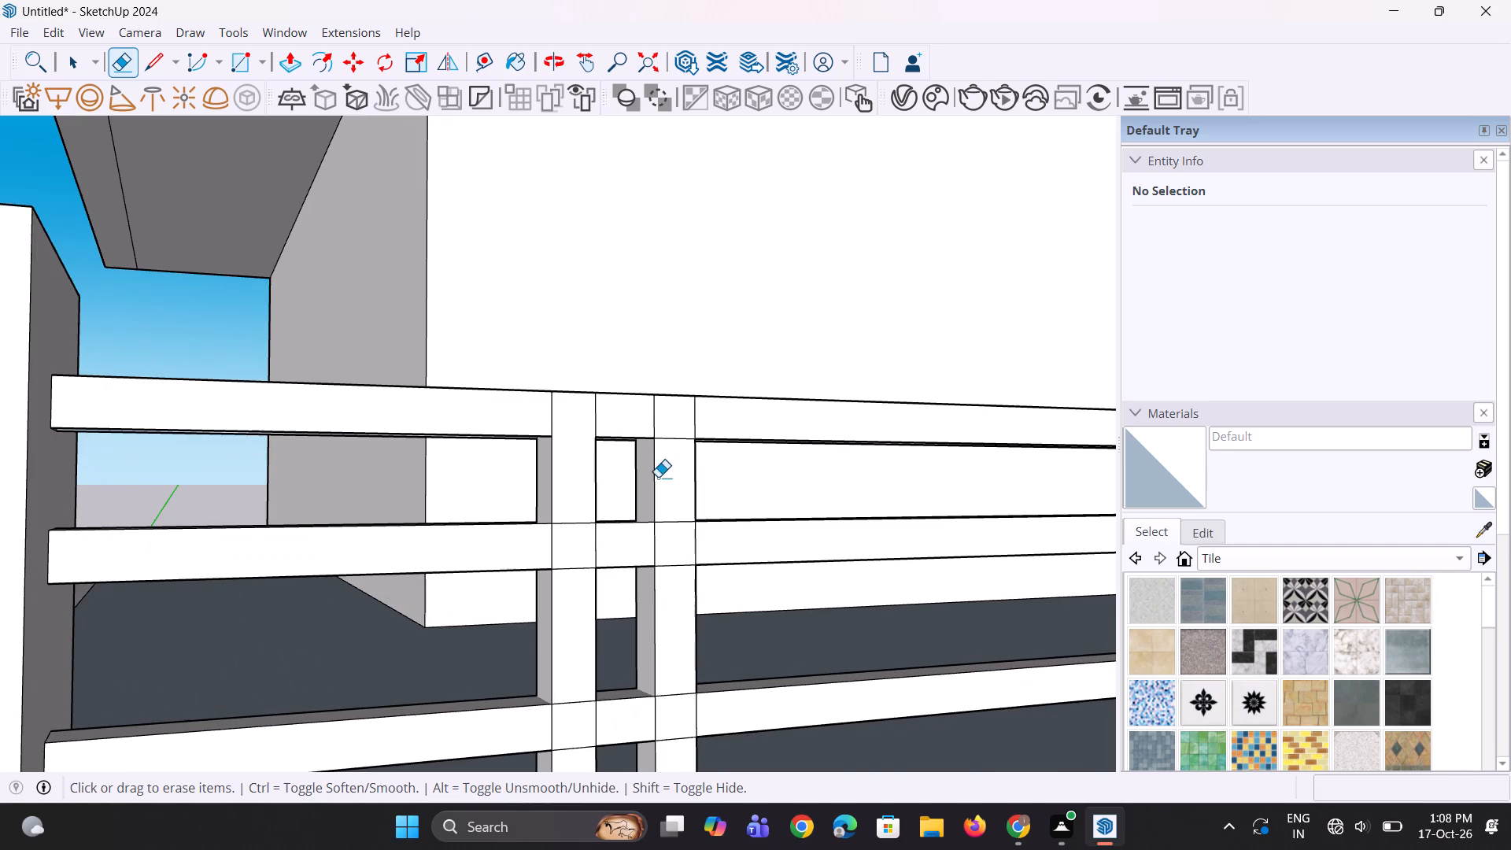
Erase the horizontal seam where the second baluster meets the lower edge of the upper rail.
scroll(673, 457, up, 2)
scroll(680, 435, down, 1)
scroll(680, 435, up, 3)
drag(680, 435, 682, 453)
scroll(680, 451, down, 5)
scroll(660, 440, up, 1)
scroll(643, 434, down, 5)
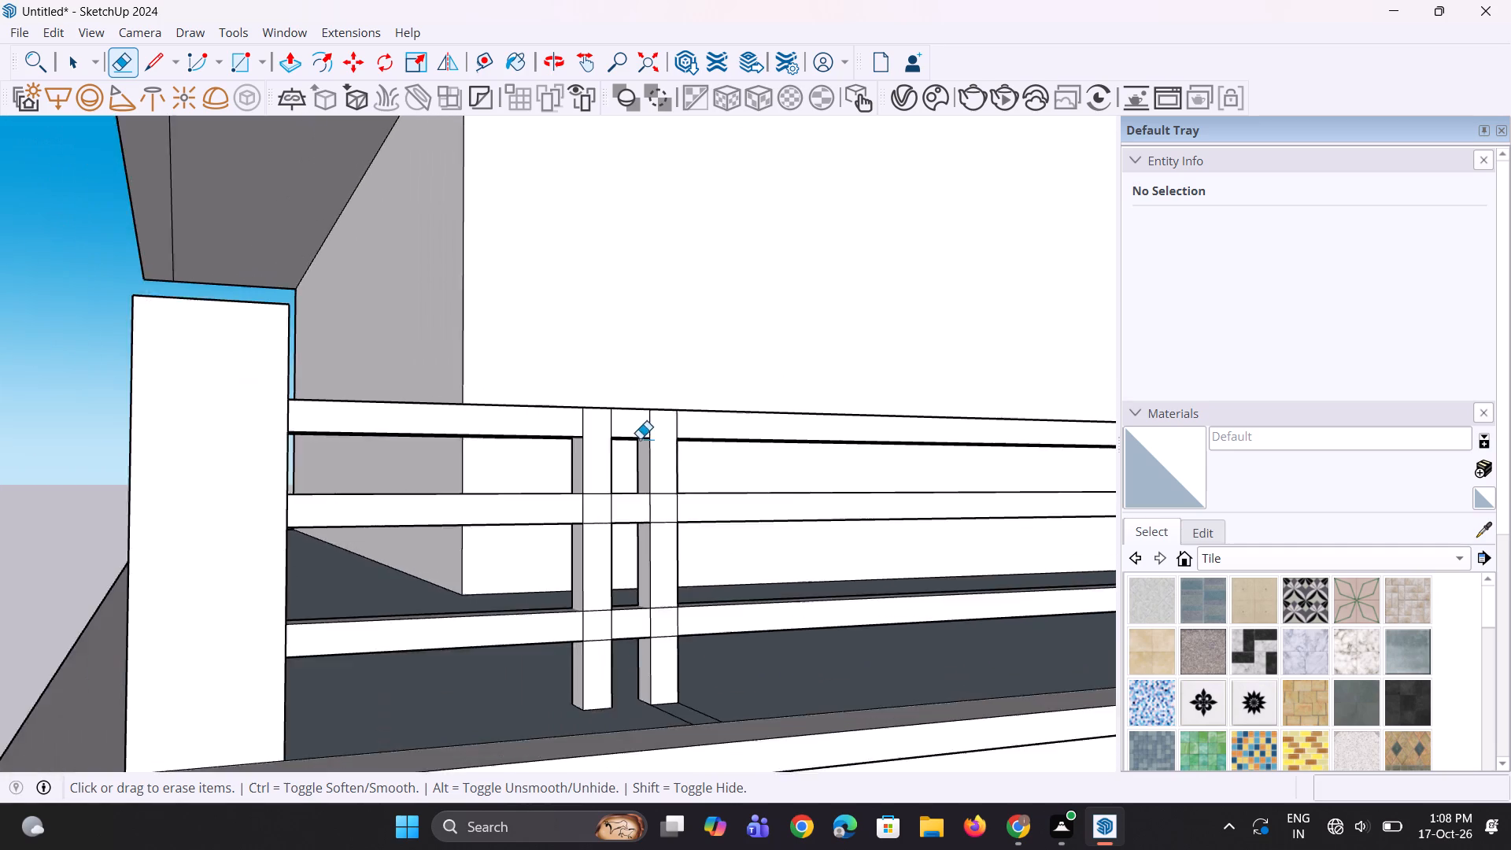
Erase the horizontal seams where both balusters cross the top and bottom edges of the lower rail.
scroll(640, 438, down, 5)
scroll(617, 578, up, 17)
drag(613, 542, 612, 552)
drag(826, 532, 825, 557)
drag(822, 440, 823, 450)
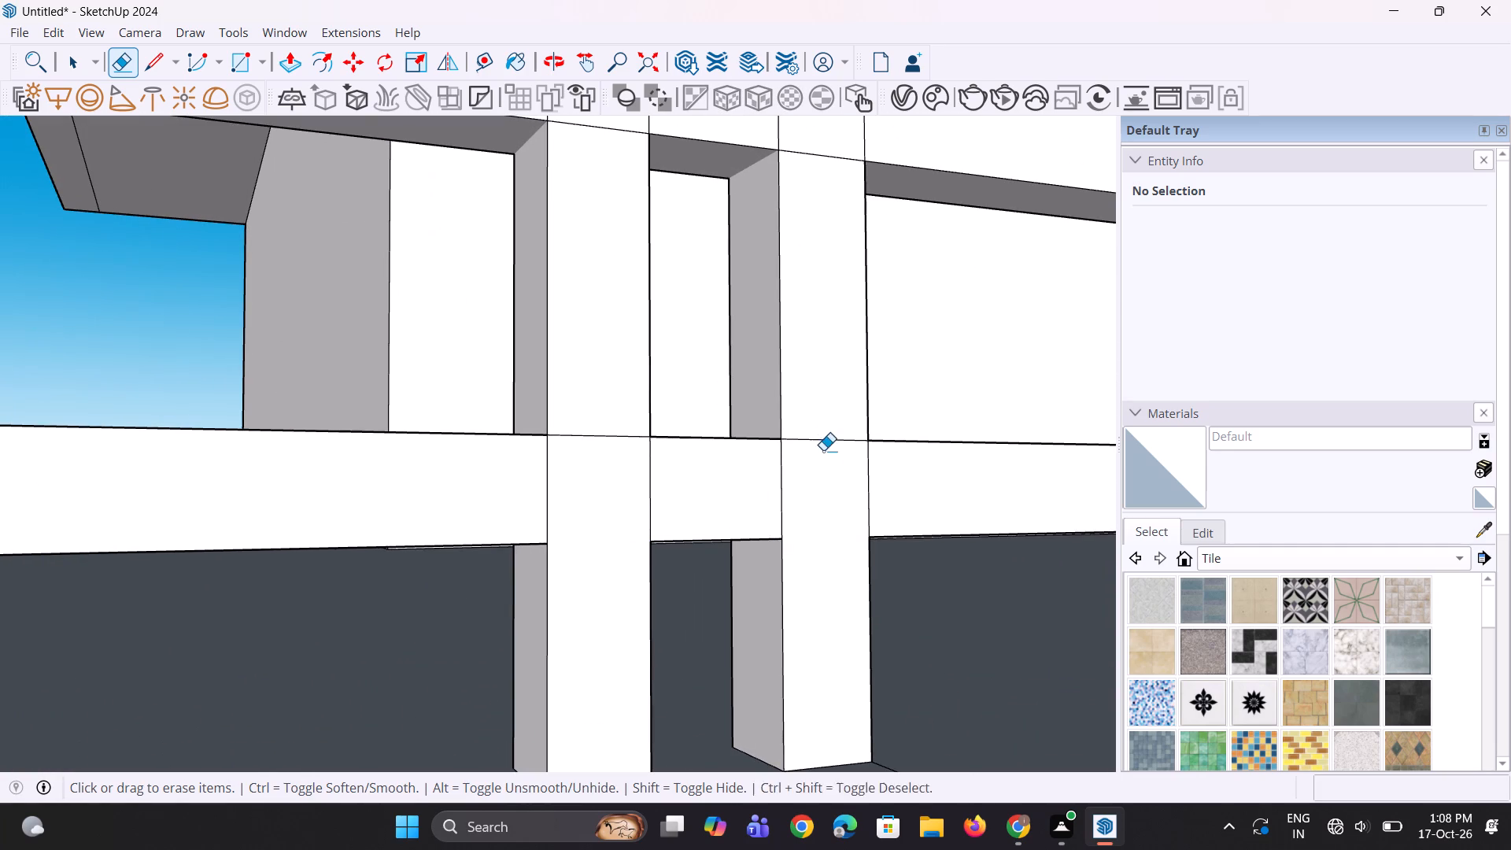
drag(823, 450, 823, 460)
drag(604, 438, 606, 461)
scroll(666, 635, down, 8)
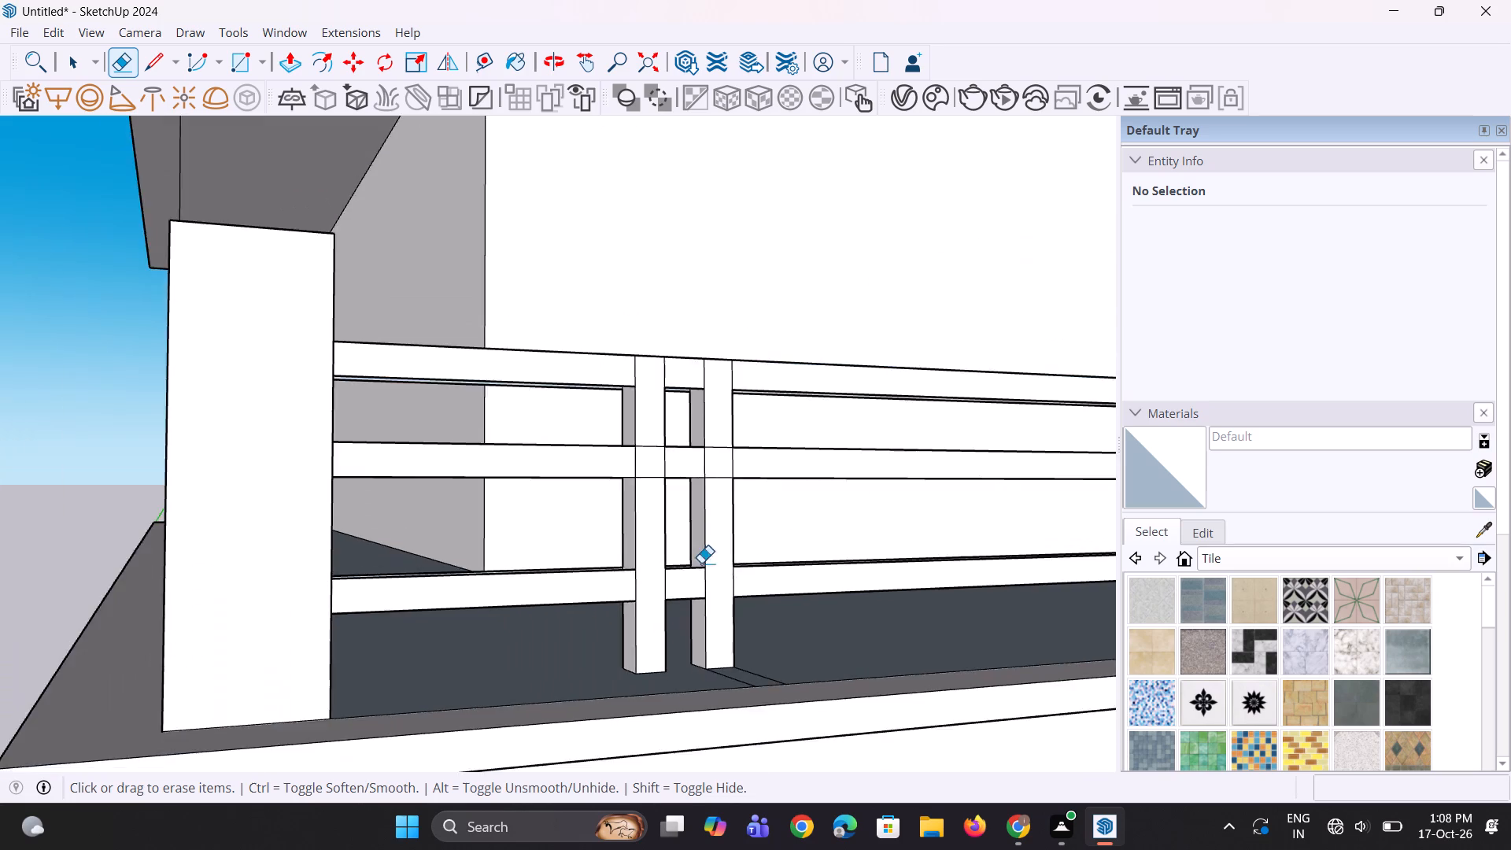
Erase the horizontal seams where both balusters cross the top and bottom edges of the middle rail.
scroll(747, 431, up, 7)
drag(680, 545, 688, 580)
drag(676, 438, 682, 490)
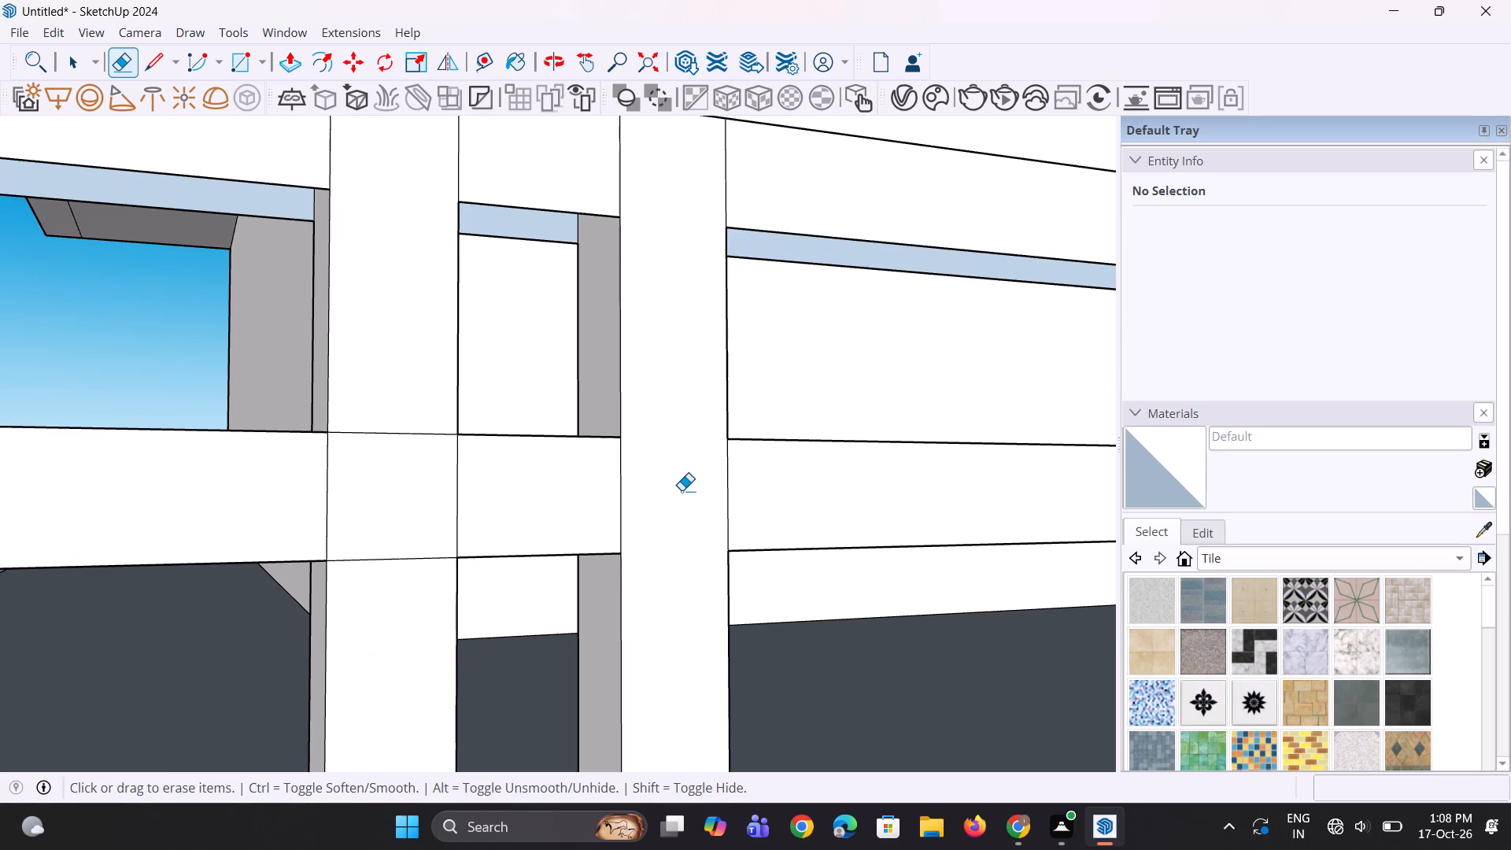
scroll(711, 545, down, 12)
scroll(636, 545, up, 8)
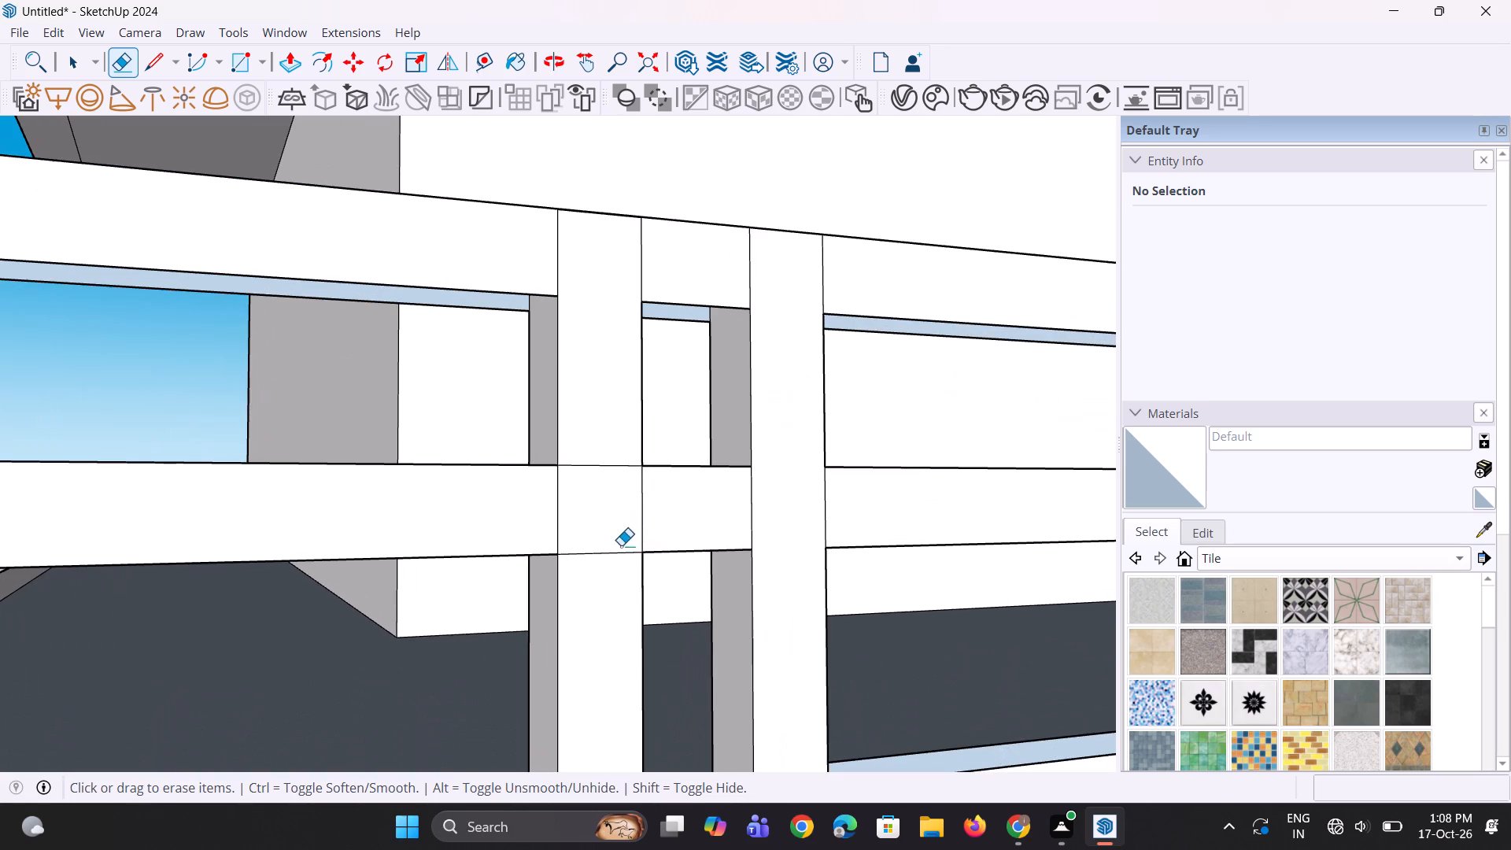
drag(615, 551, 620, 578)
click(610, 468)
Erase the stray lines on the balcony floor beside the base of the second baluster.
scroll(640, 596, down, 10)
middle_drag(645, 592, 674, 645)
scroll(677, 538, down, 10)
middle_drag(678, 583, 678, 665)
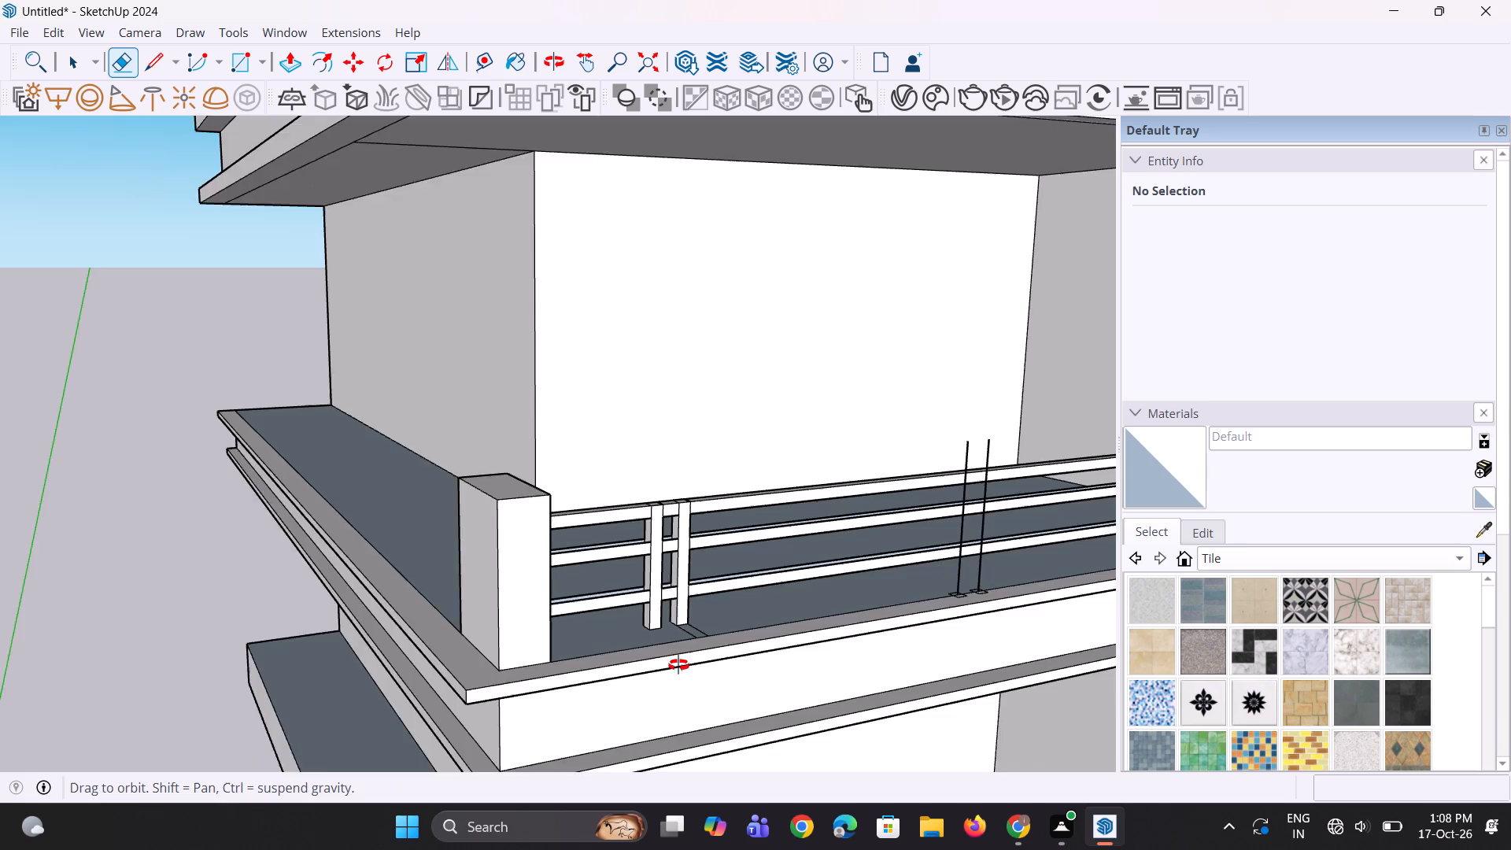
middle_drag(678, 665, 829, 734)
scroll(660, 538, up, 13)
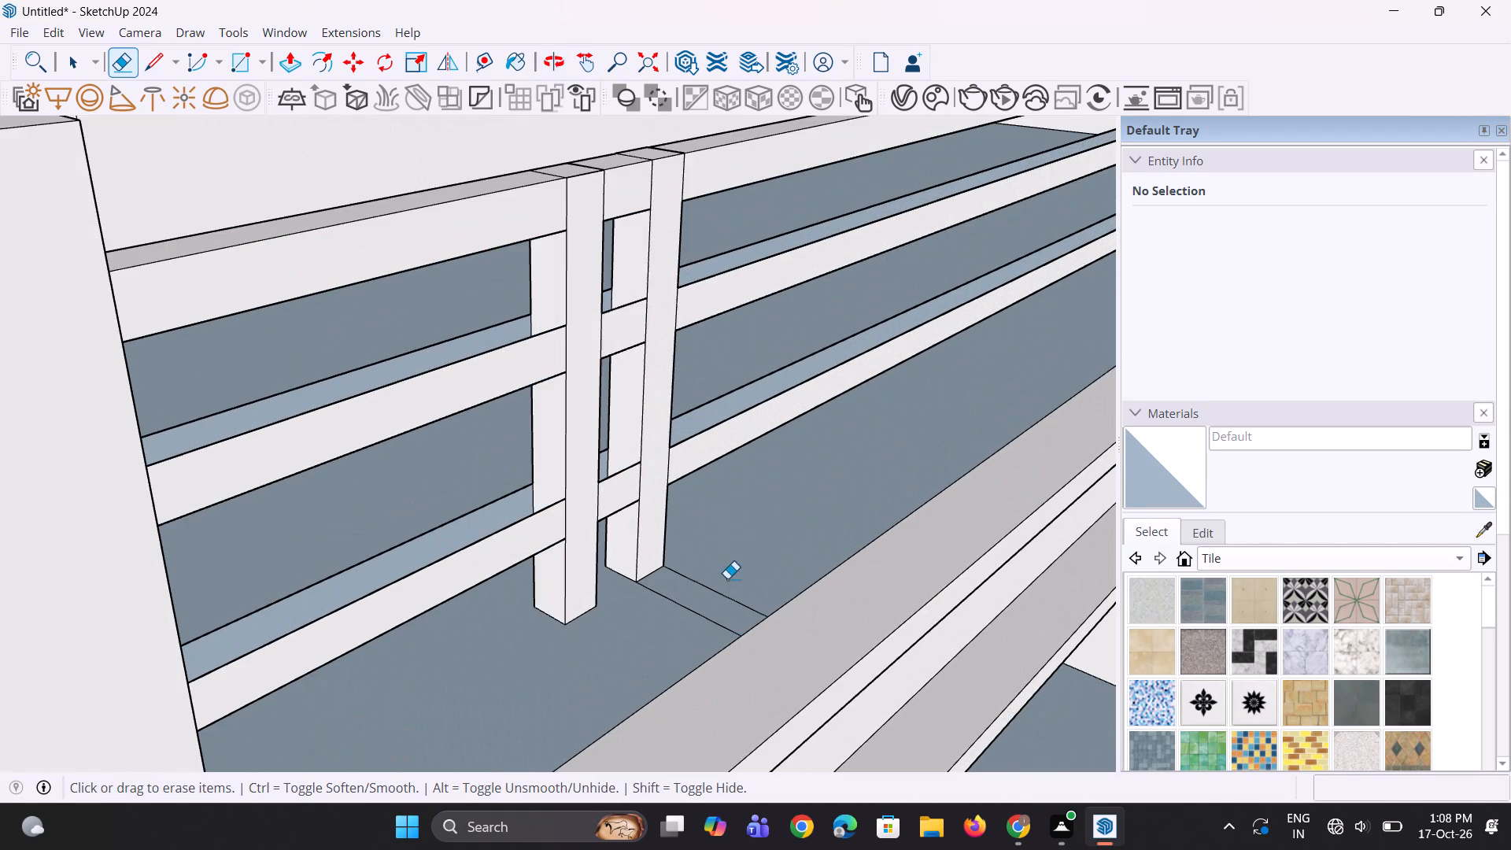
drag(727, 578, 691, 654)
Examine the railing from behind and from the front, including the cleaned baluster pair and the remaining baluster outlines.
scroll(682, 637, down, 11)
scroll(731, 623, up, 1)
middle_drag(731, 626, 1152, 604)
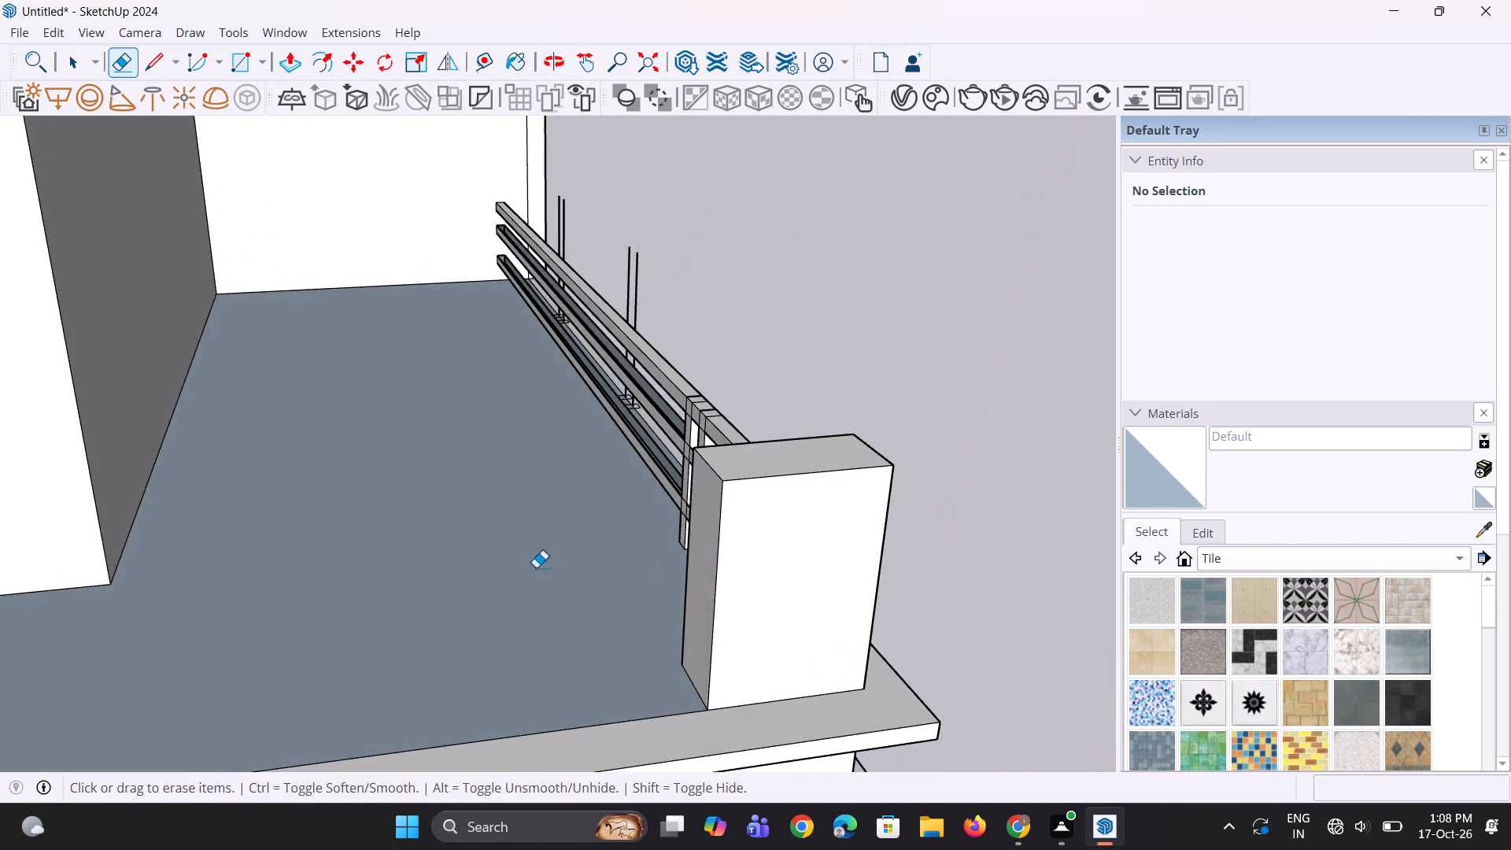
middle_drag(538, 568, 286, 620)
scroll(686, 622, down, 4)
middle_drag(731, 640, 306, 563)
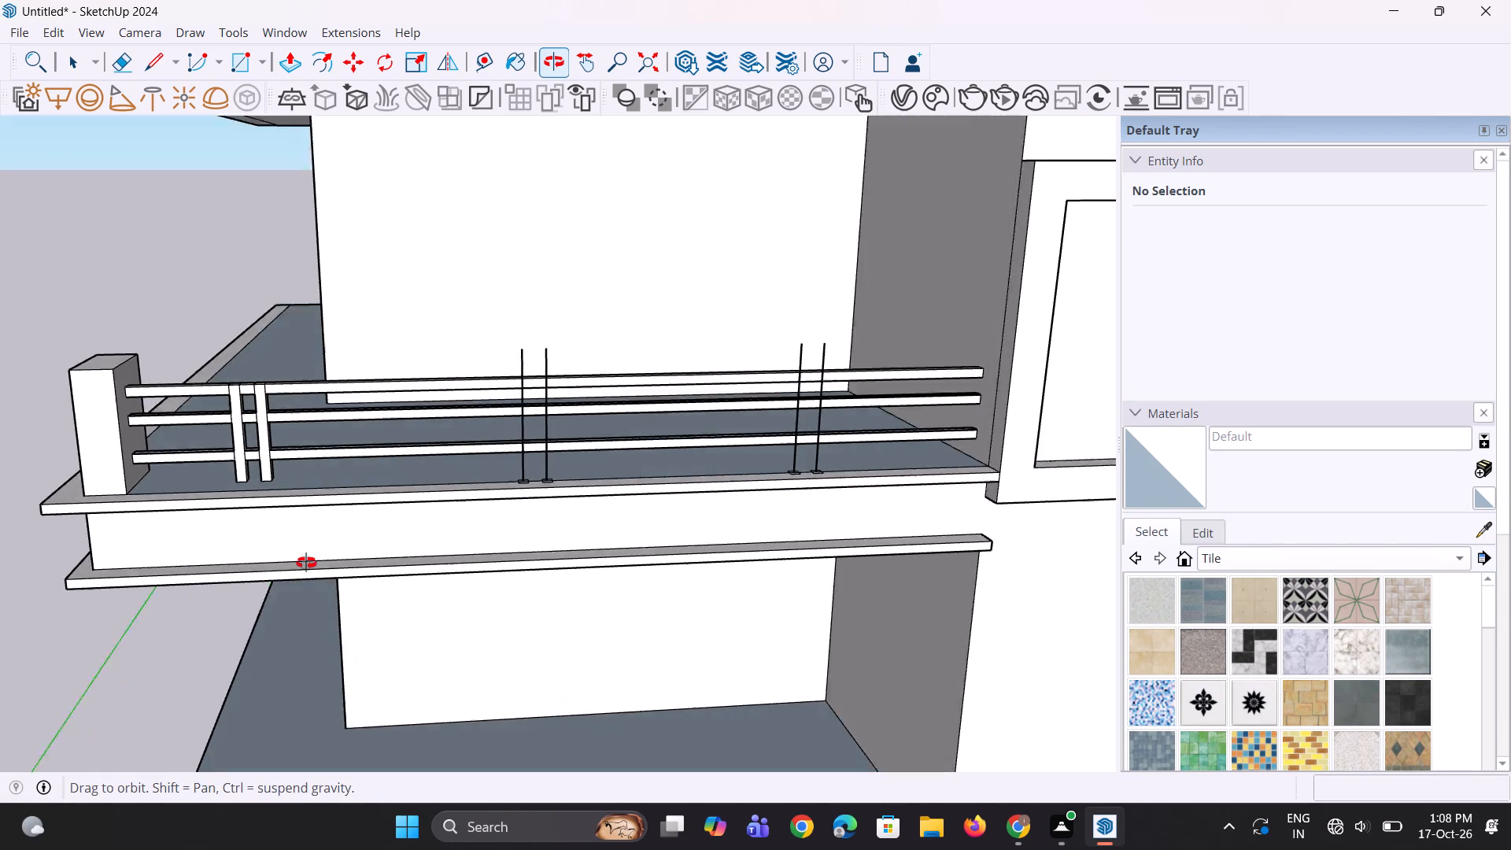
middle_drag(306, 563, 312, 553)
scroll(506, 586, down, 4)
middle_drag(512, 599, 522, 669)
scroll(514, 574, up, 7)
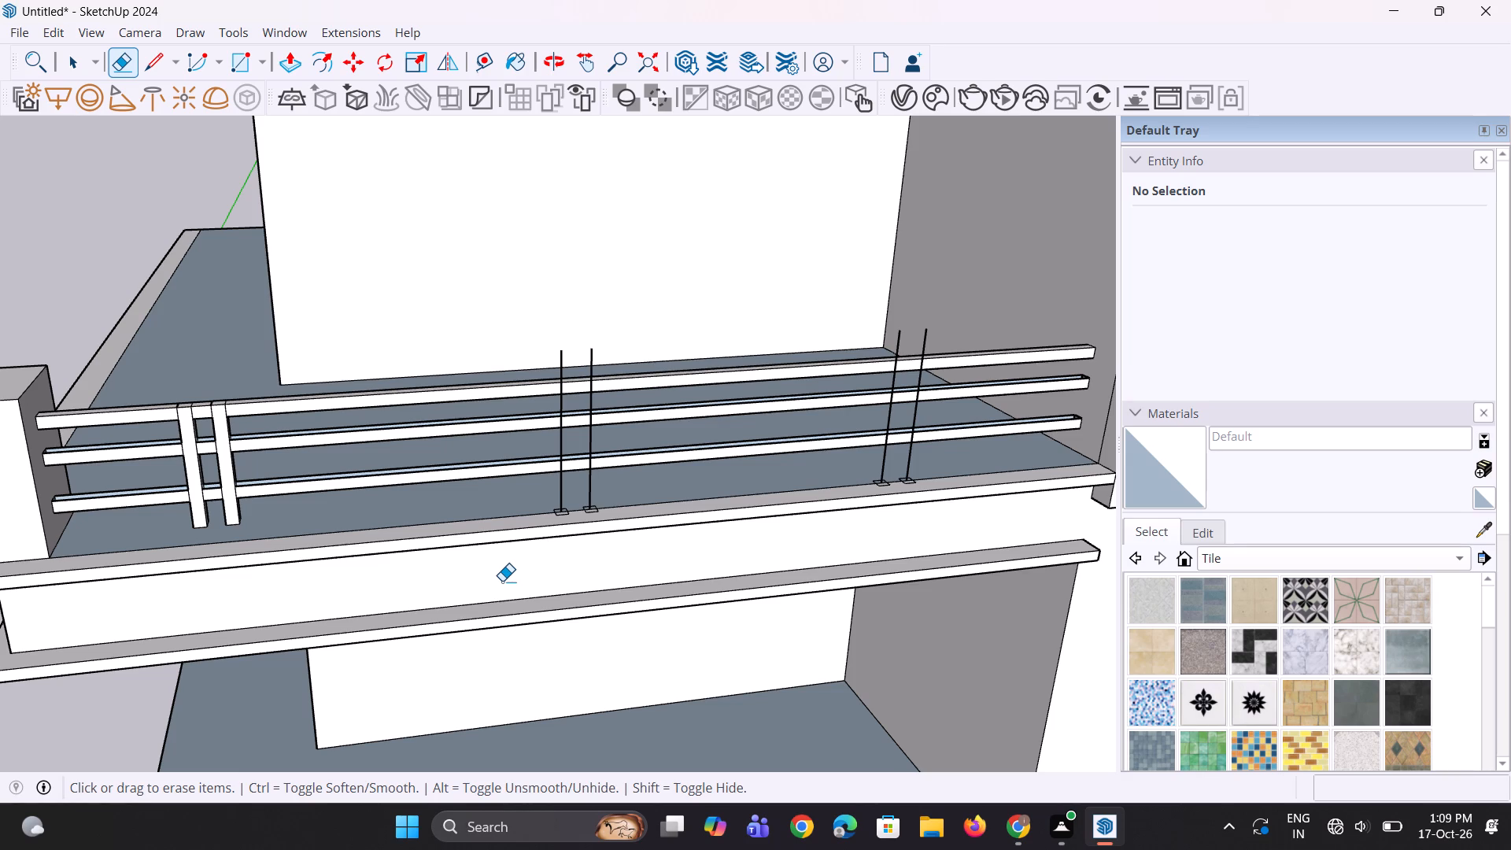
Extrude the base rectangle of the middle pair's first baluster, nearest the finished pair, along its vertical line with Follow Me.
scroll(539, 561, down, 3)
middle_drag(648, 624, 899, 703)
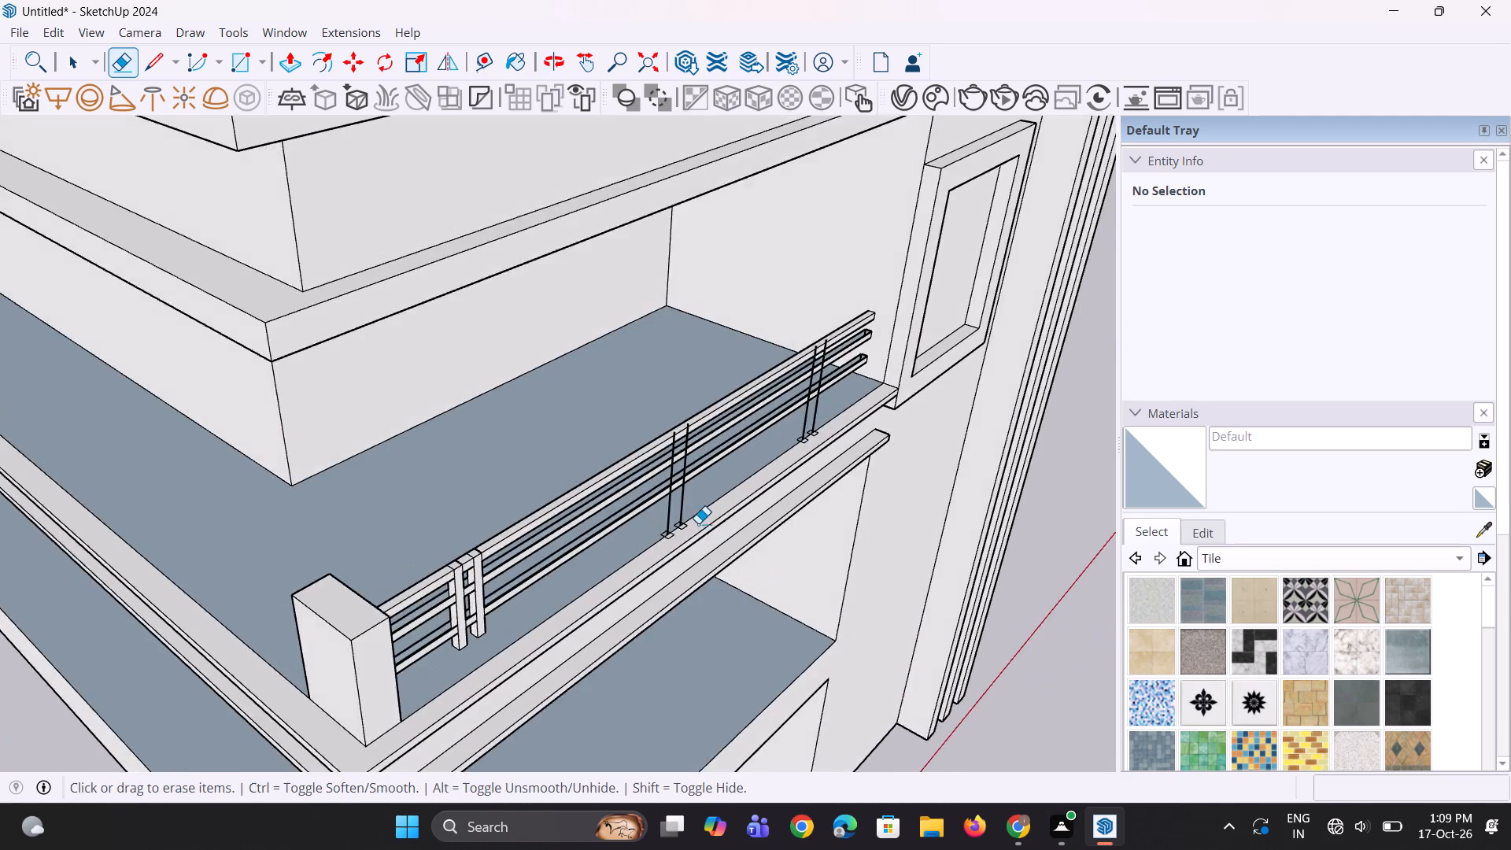
scroll(698, 523, up, 3)
click(39, 68)
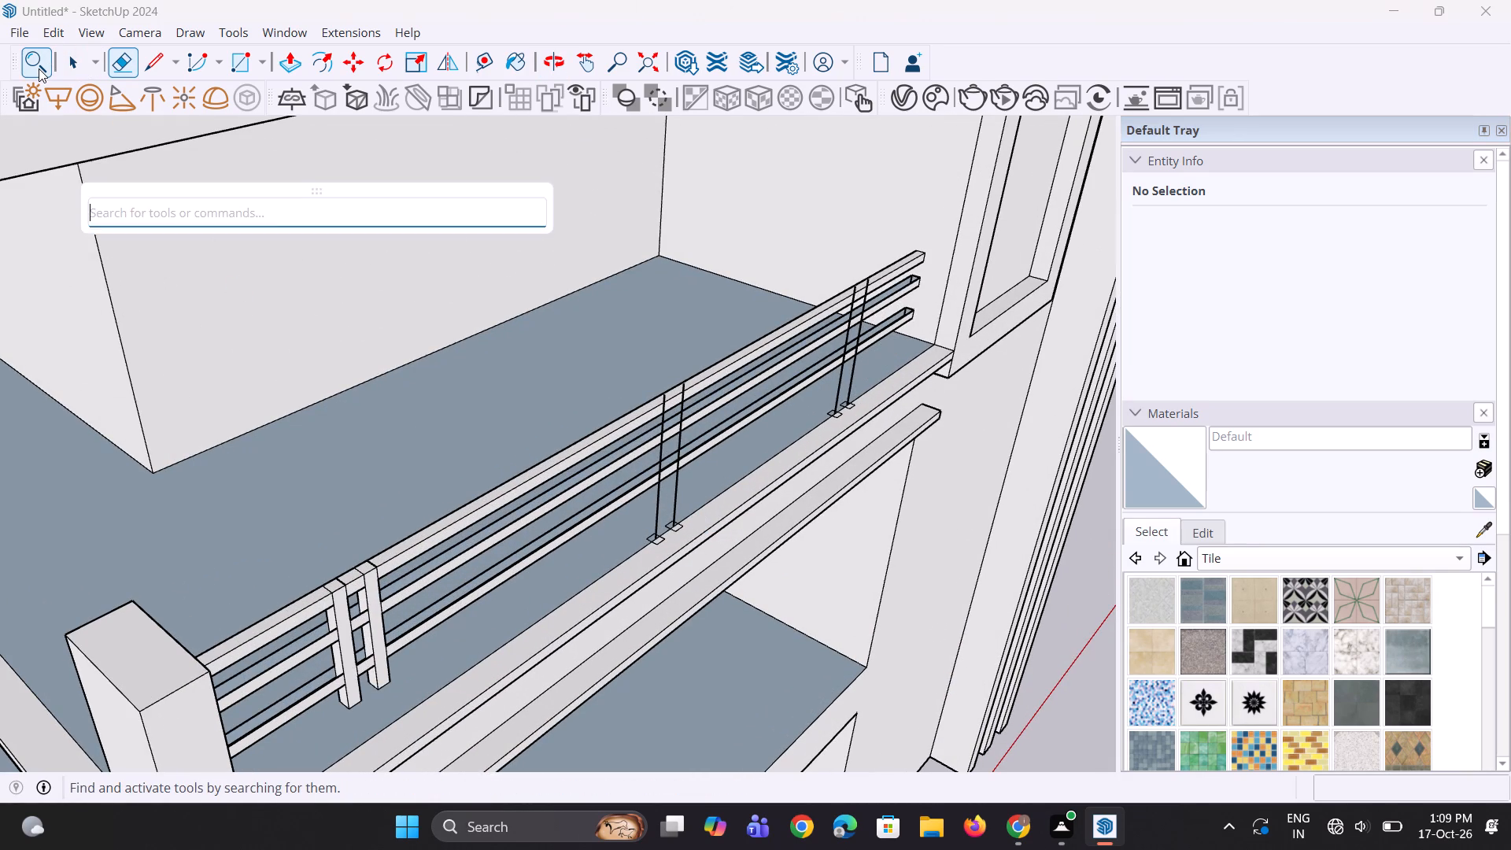
text(fo)
key(l)
key(l)
click(257, 268)
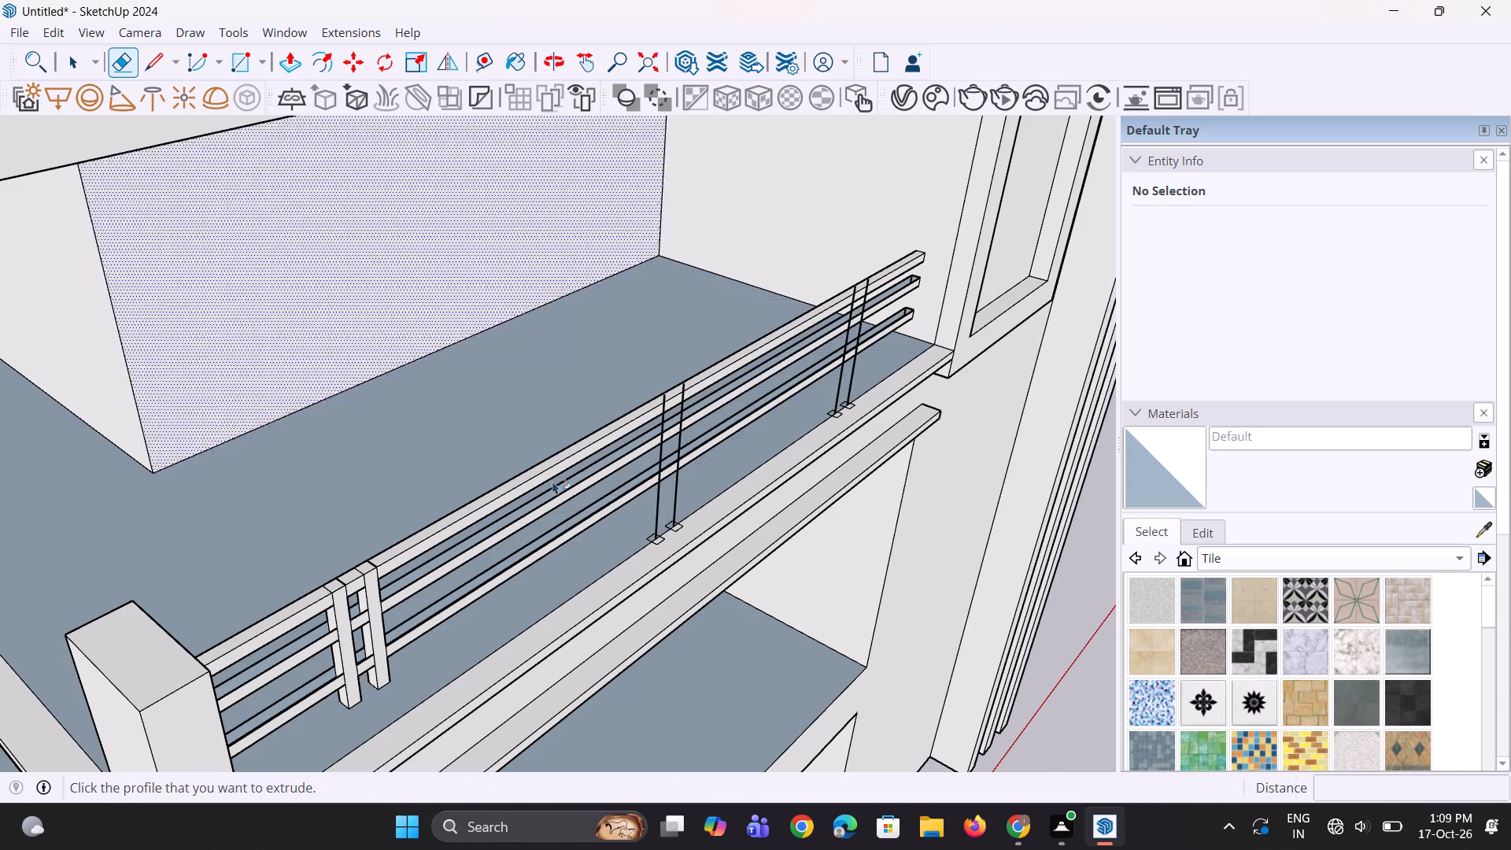
scroll(730, 561, up, 3)
click(630, 531)
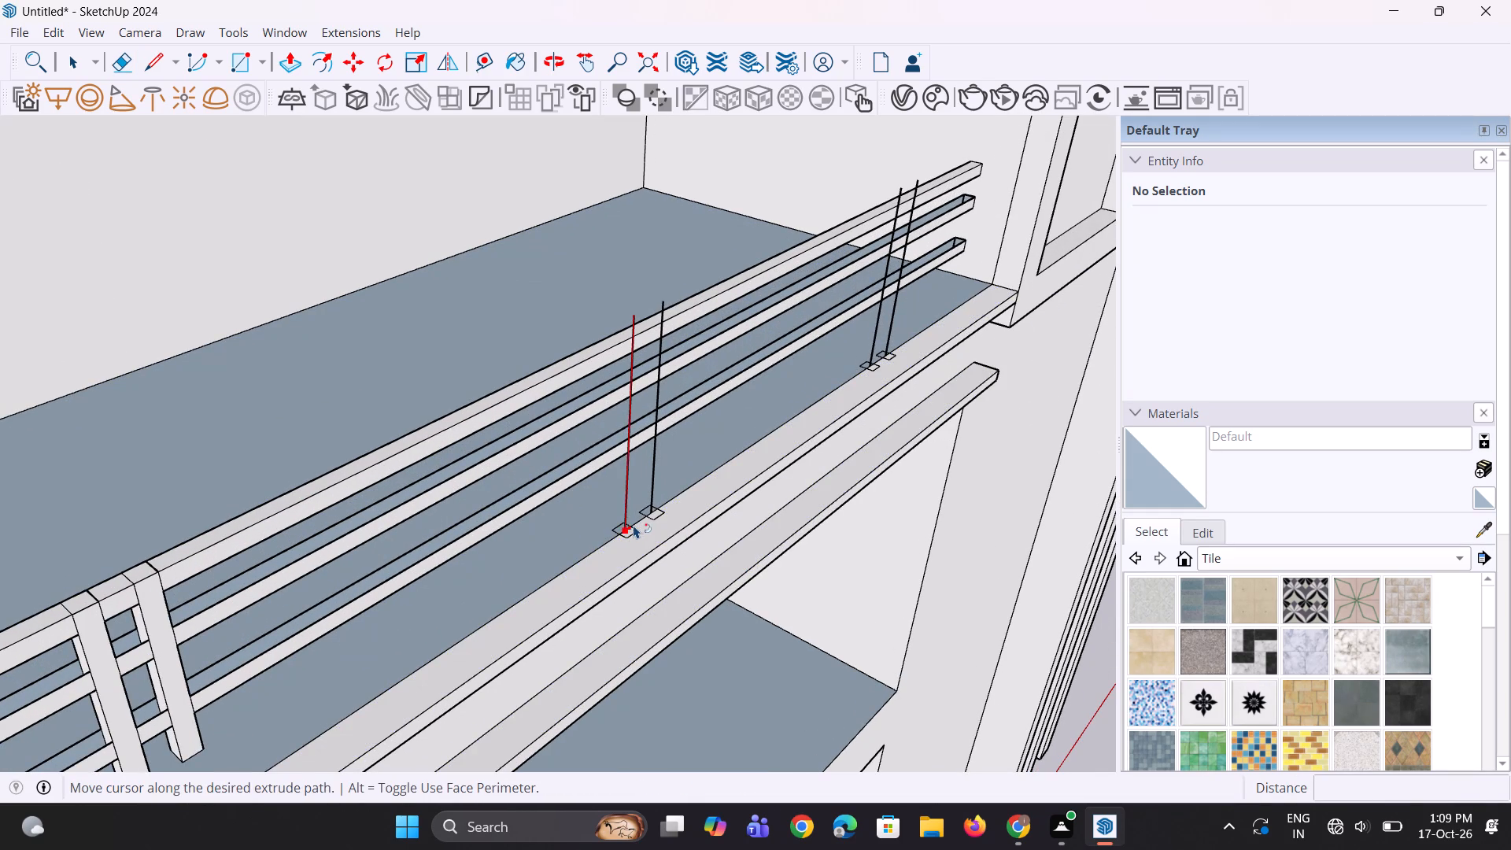
click(630, 319)
middle_drag(624, 484, 840, 489)
key(space)
key(space)
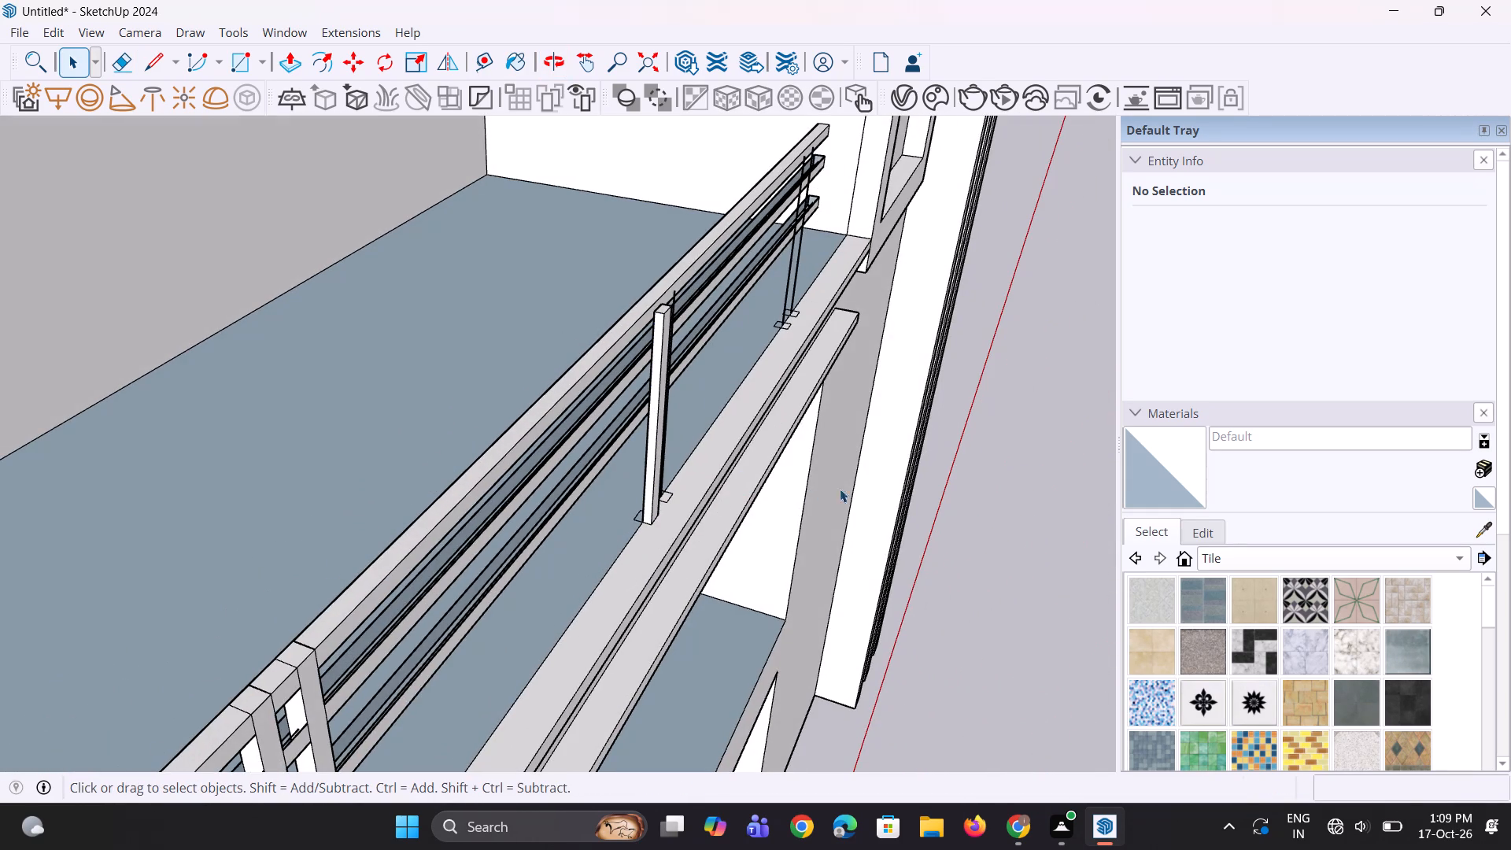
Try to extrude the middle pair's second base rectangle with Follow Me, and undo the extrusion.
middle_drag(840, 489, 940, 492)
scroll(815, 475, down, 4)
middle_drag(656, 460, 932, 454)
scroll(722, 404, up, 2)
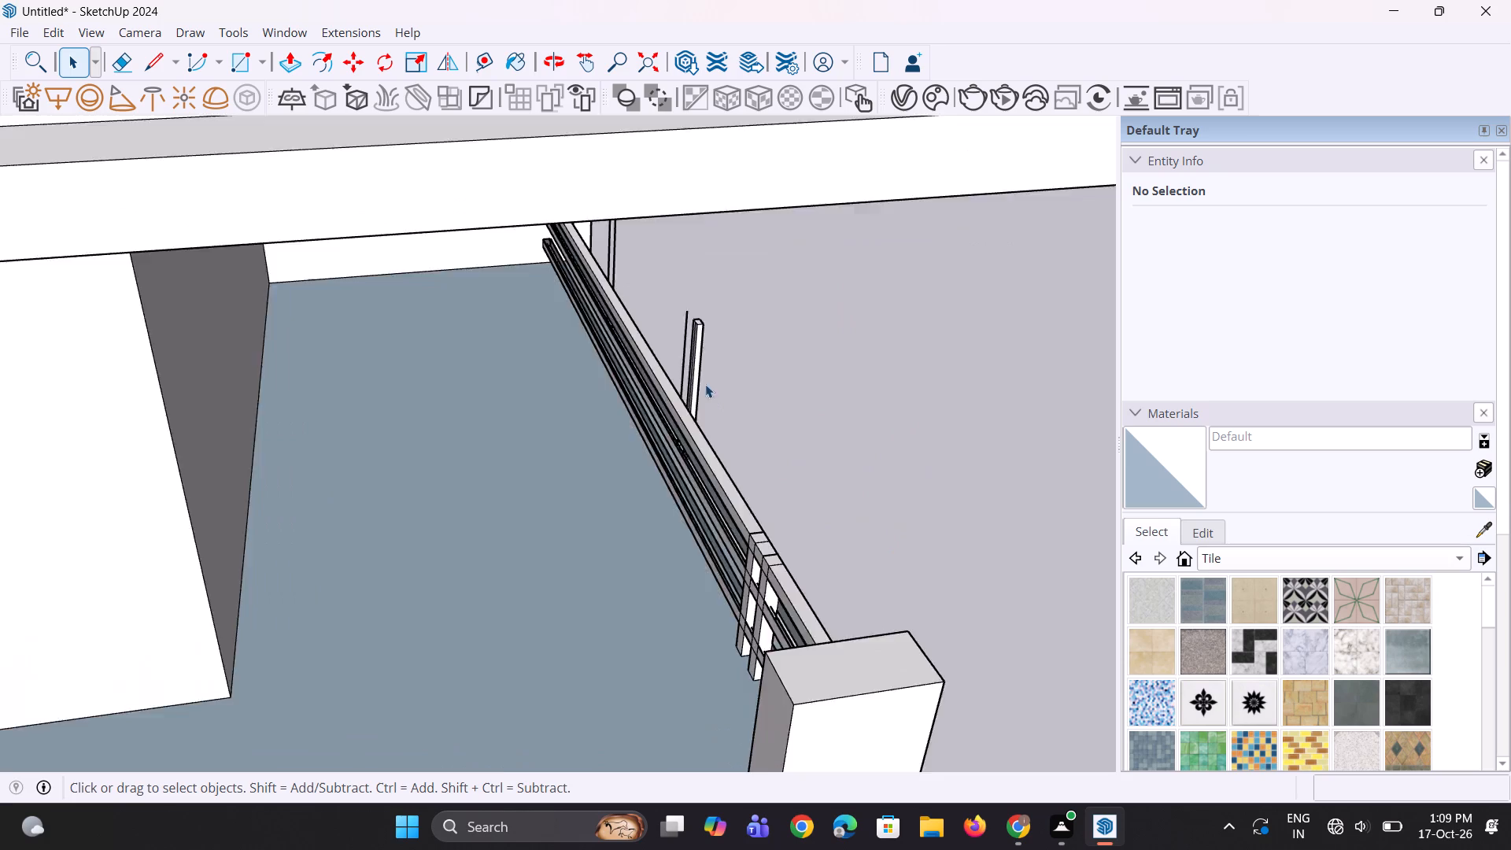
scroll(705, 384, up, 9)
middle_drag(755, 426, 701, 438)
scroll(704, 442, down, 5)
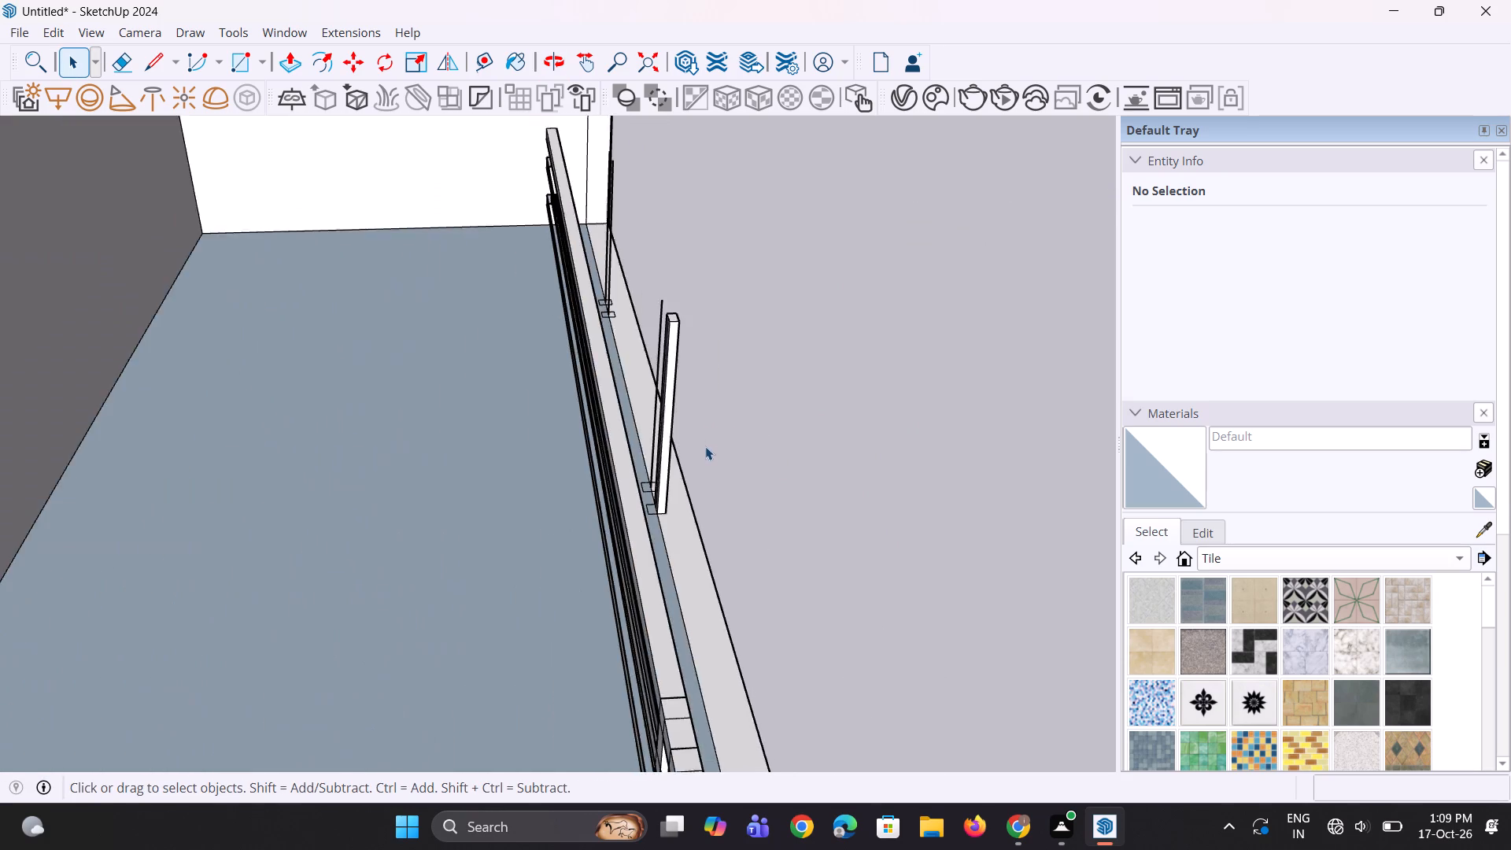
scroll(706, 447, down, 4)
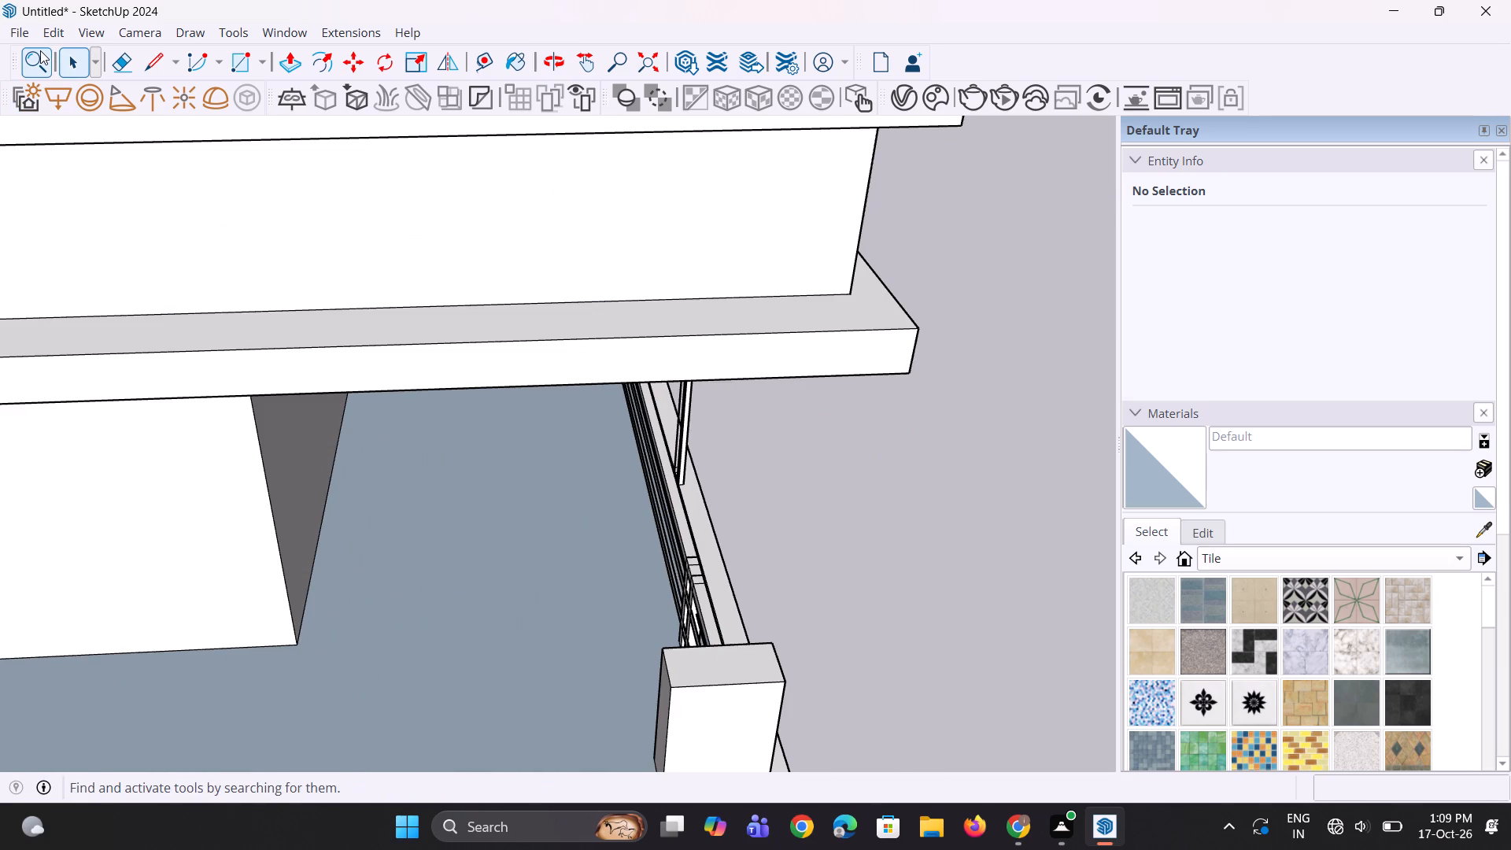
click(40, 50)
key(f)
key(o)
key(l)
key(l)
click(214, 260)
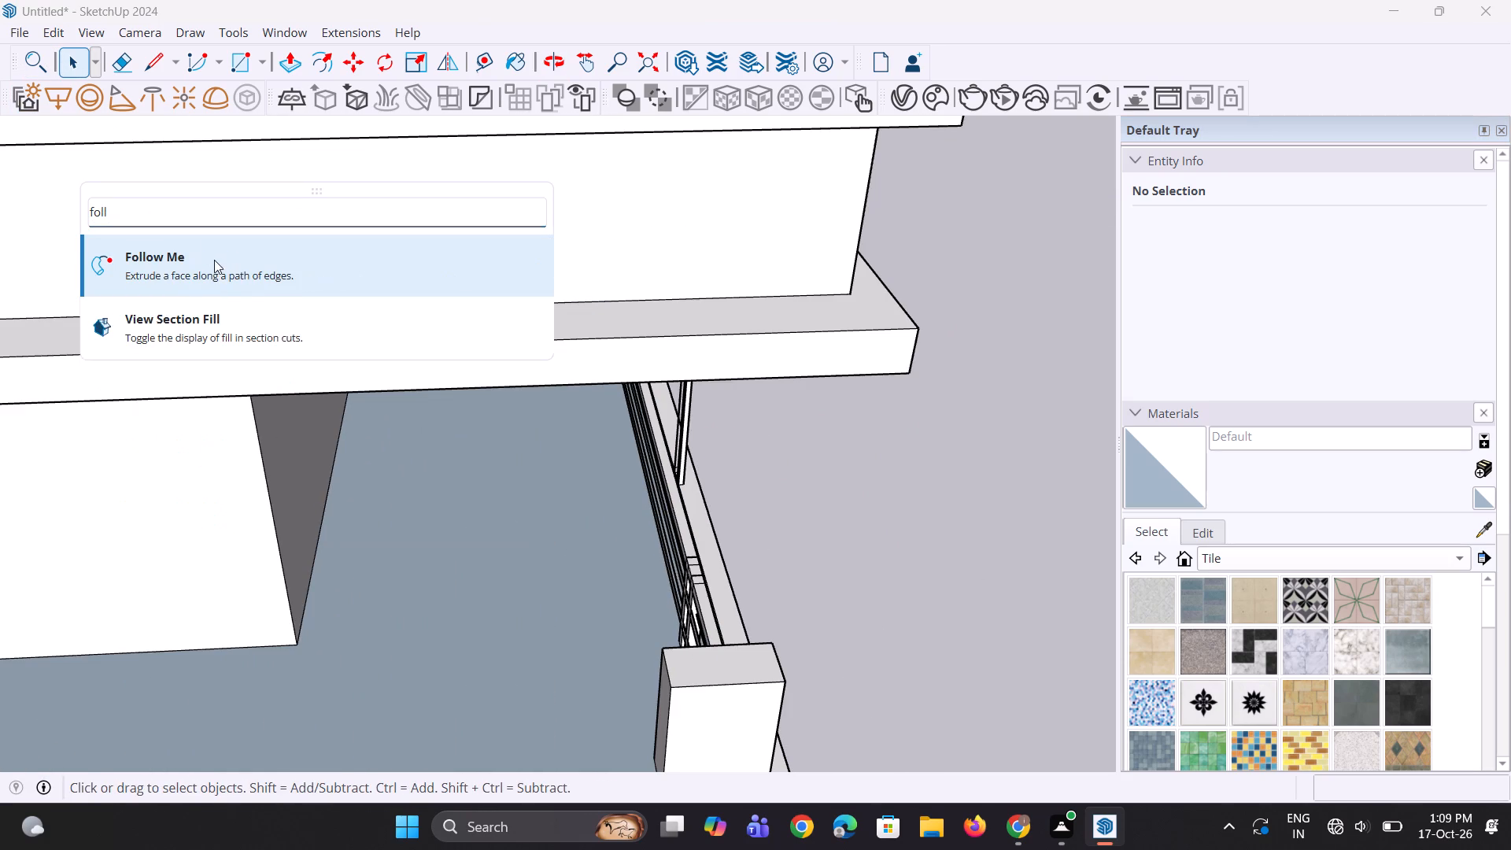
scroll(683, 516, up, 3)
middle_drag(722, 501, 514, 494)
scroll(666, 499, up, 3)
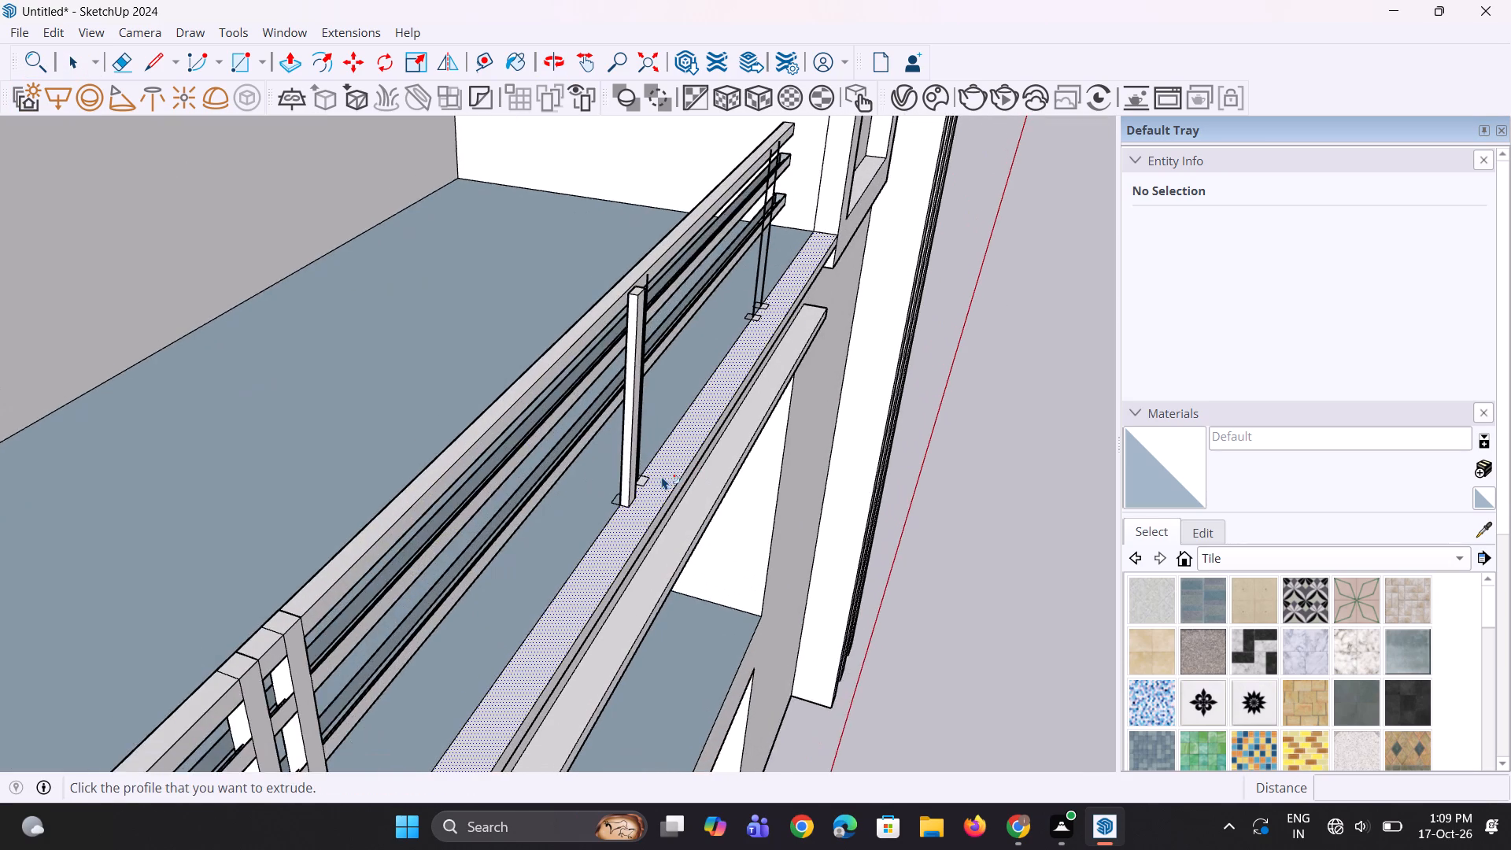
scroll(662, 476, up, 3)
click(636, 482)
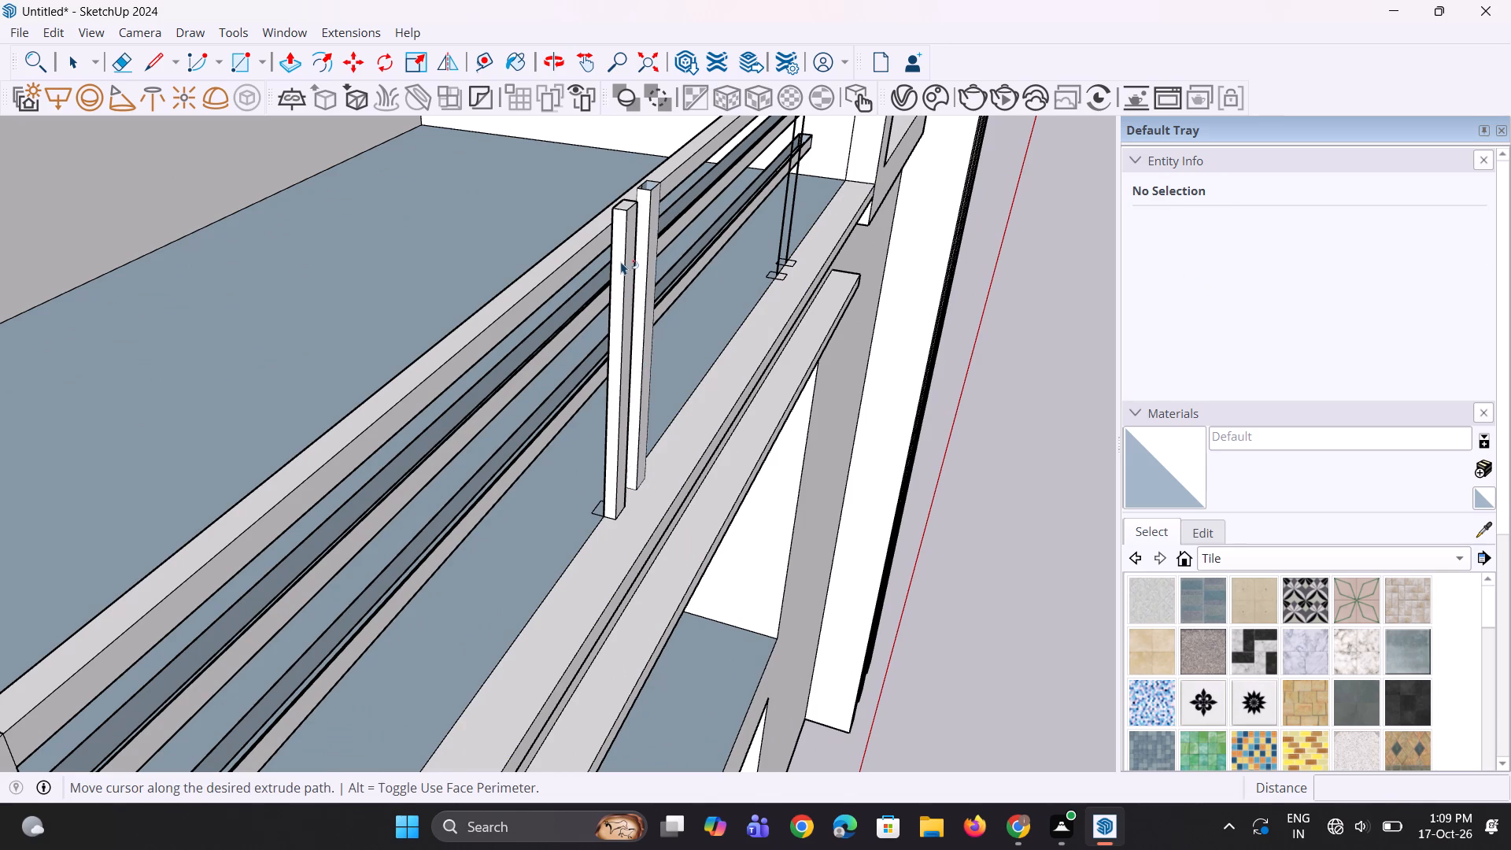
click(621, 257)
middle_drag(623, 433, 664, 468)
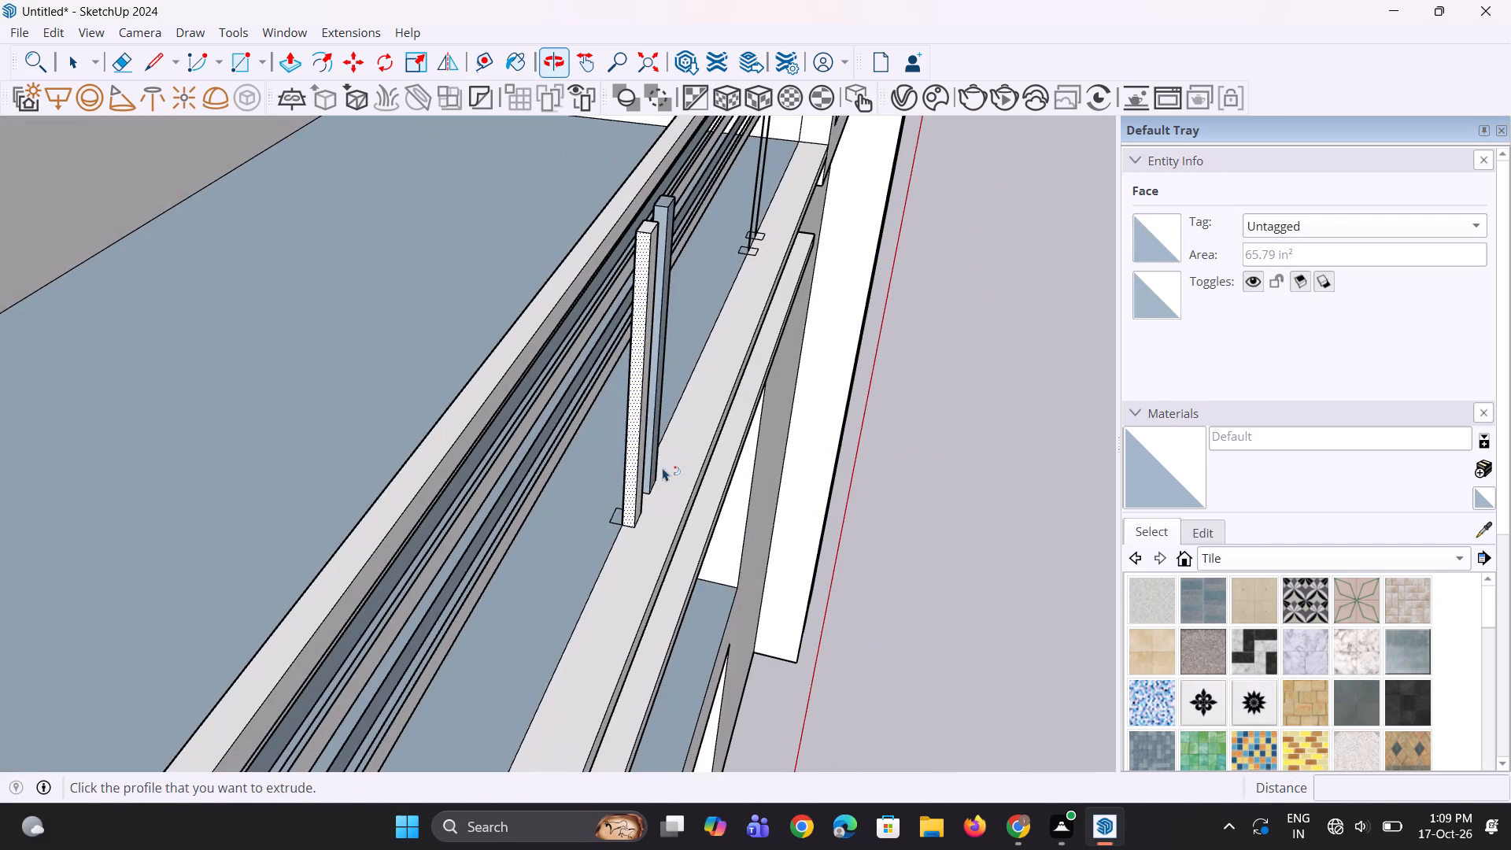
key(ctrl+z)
Extrude the base rectangle of the middle pair's second baluster up along its vertical line with Follow Me.
middle_drag(686, 479, 493, 493)
scroll(505, 498, up, 1)
click(505, 498)
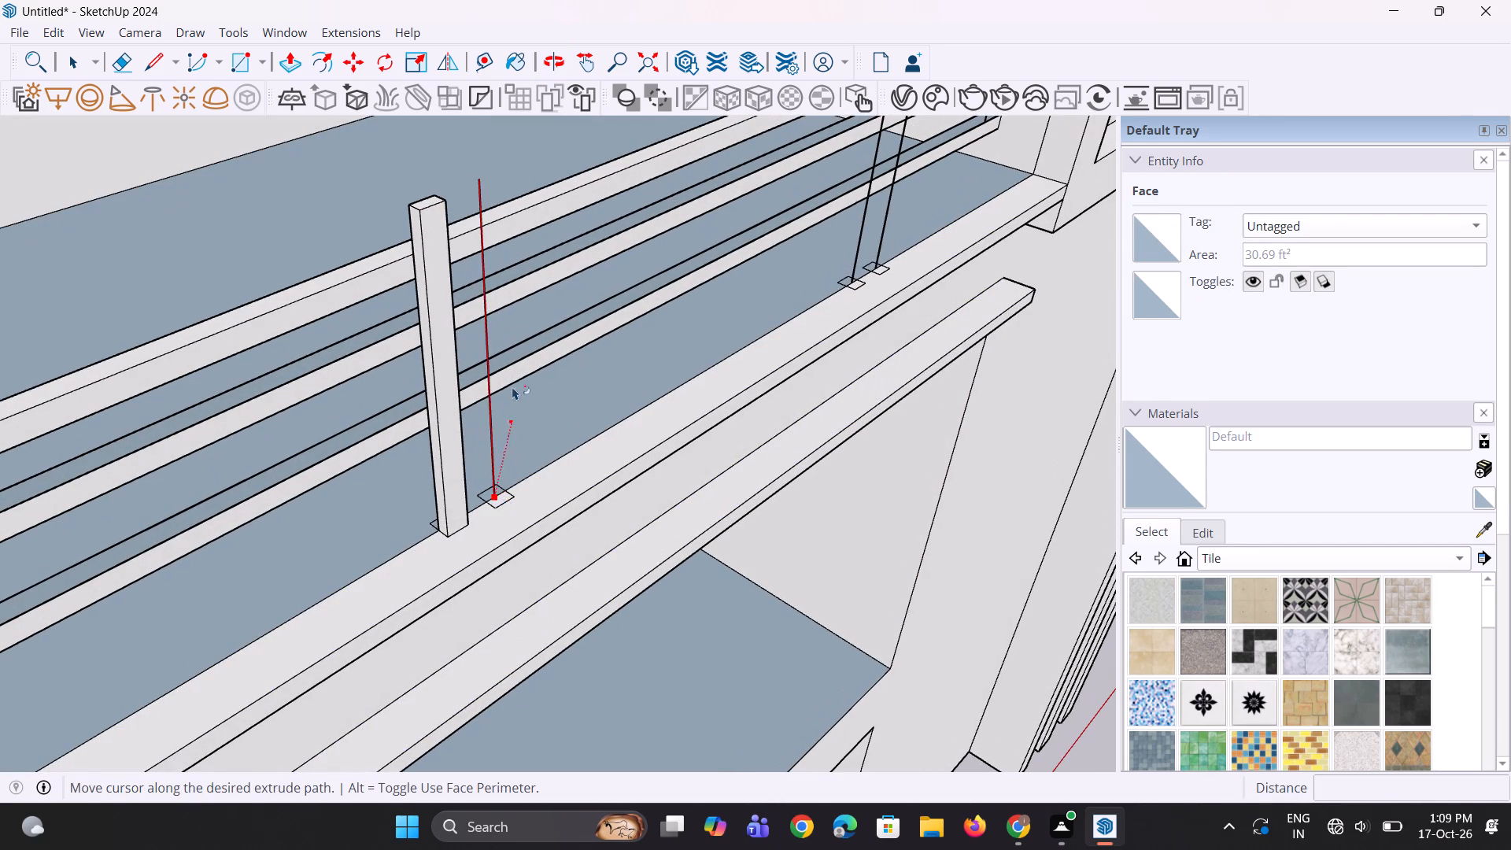
click(493, 291)
Erase the leftover vertical line on the rail-facing side of each of the two new middle balusters.
middle_drag(504, 439, 981, 496)
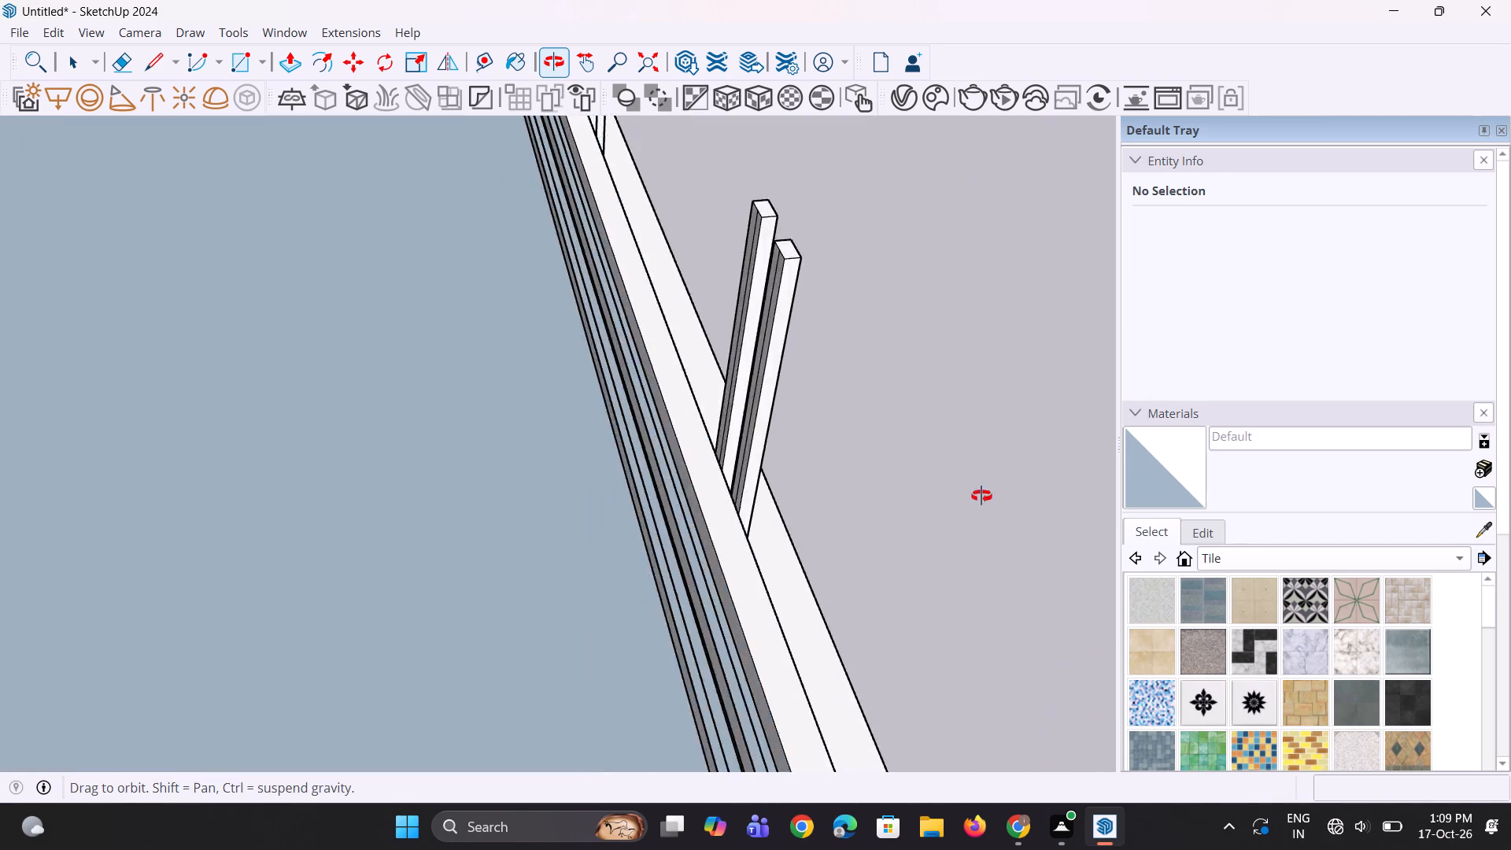
middle_drag(981, 496, 1023, 486)
scroll(789, 392, up, 1)
key(e)
scroll(837, 296, up, 3)
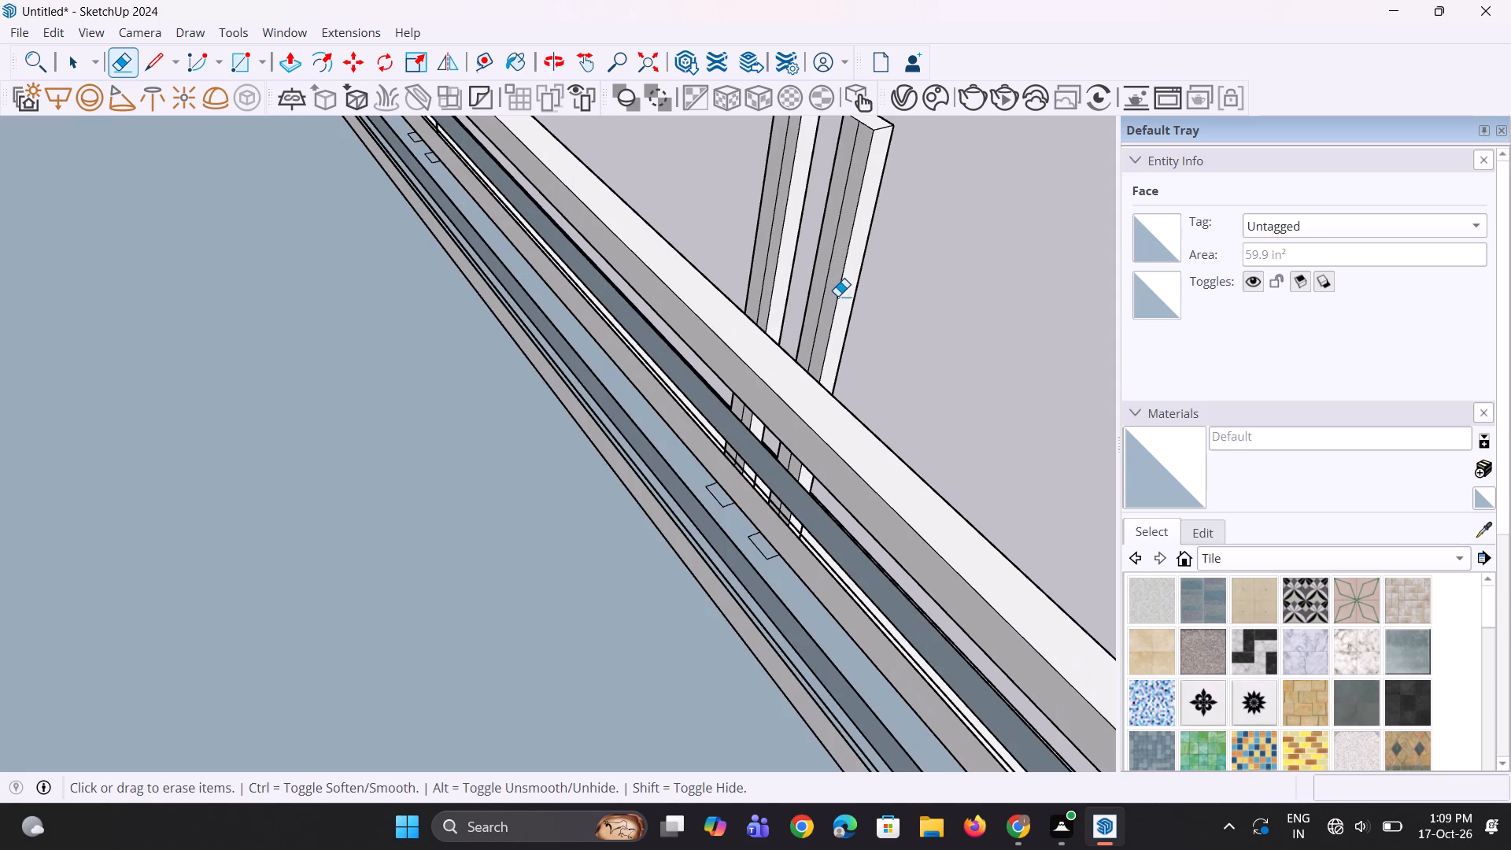
click(826, 275)
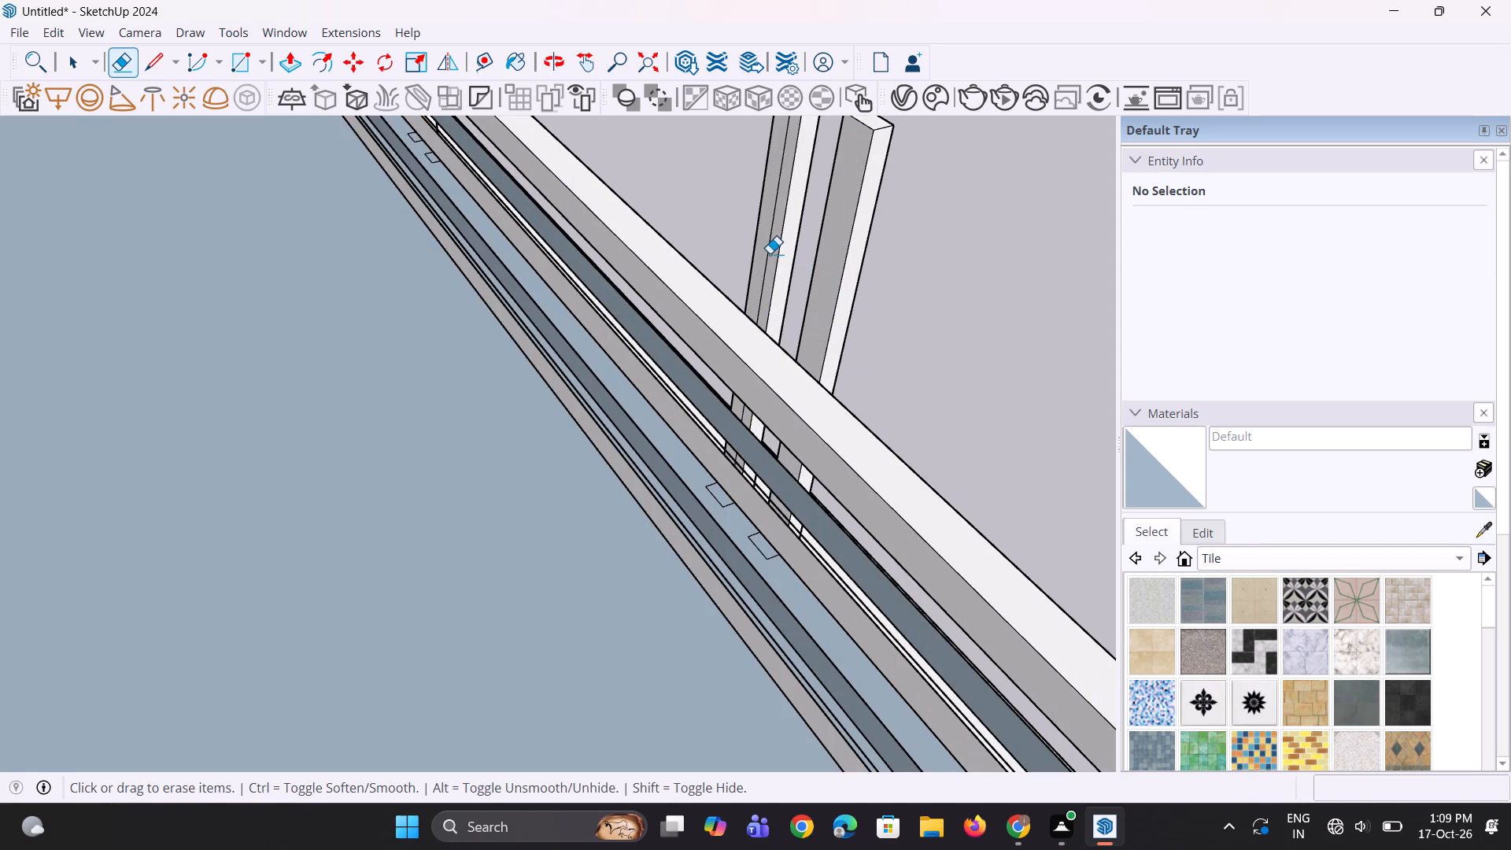
click(768, 252)
middle_drag(851, 343, 872, 383)
scroll(870, 382, down, 5)
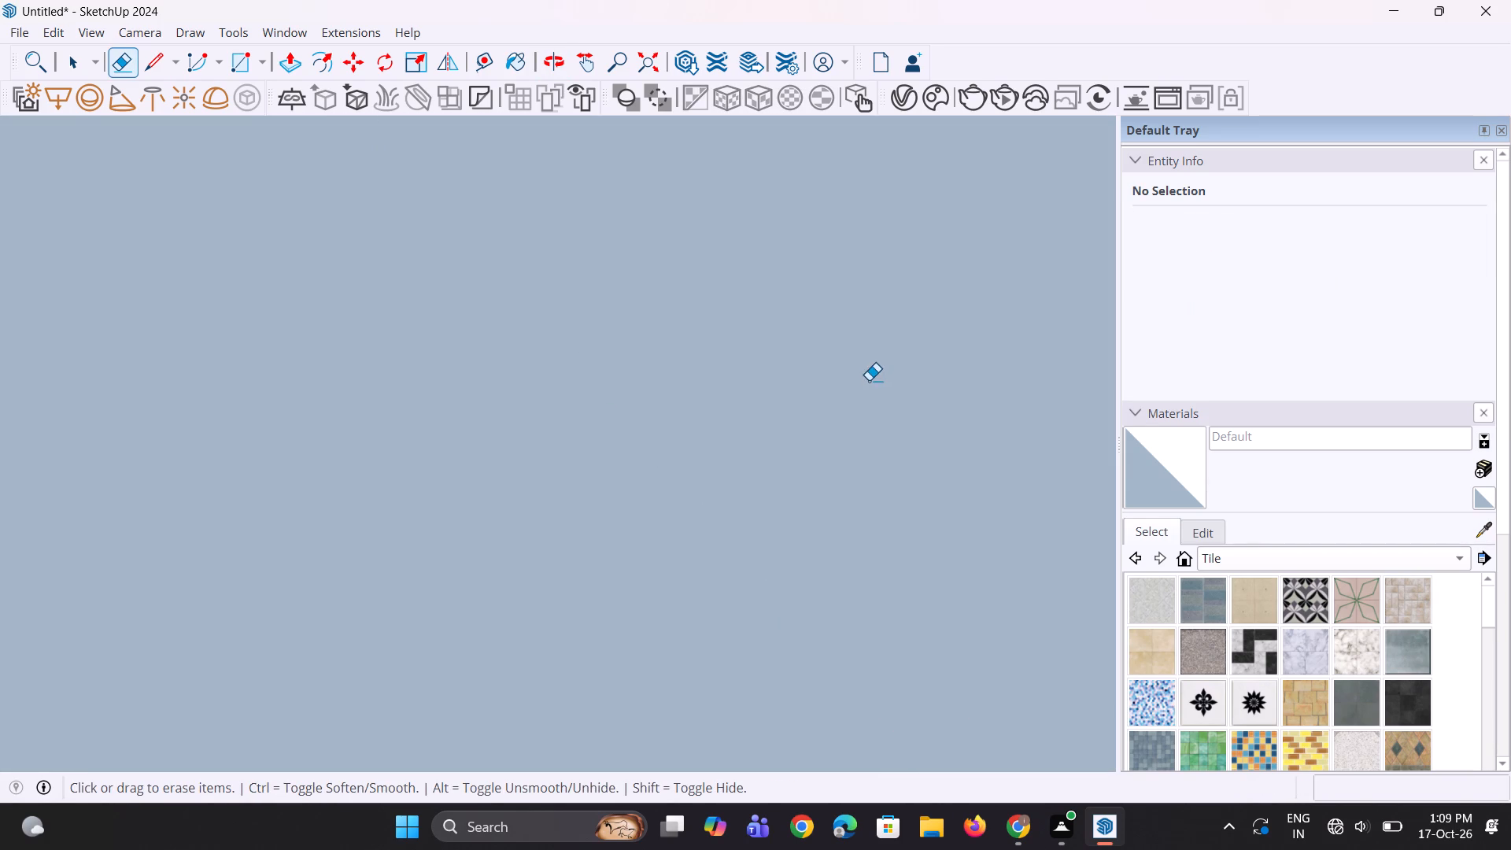
Push/Pull the rail-facing side of the middle pair's first baluster about 1' 3/16" inward through the rails.
click(652, 68)
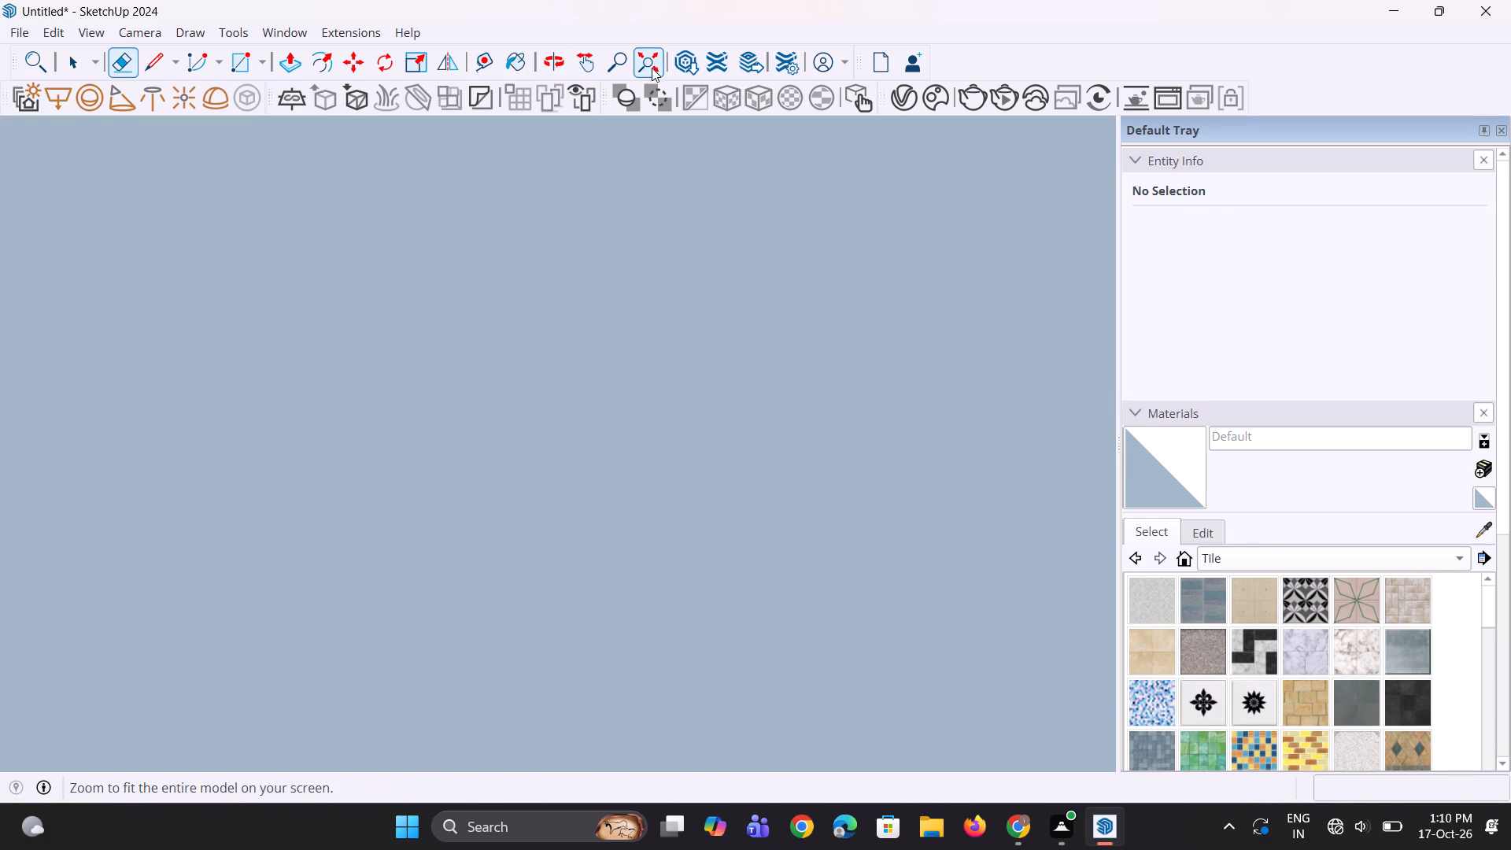
scroll(664, 161, up, 2)
scroll(689, 262, up, 4)
middle_drag(782, 338, 600, 225)
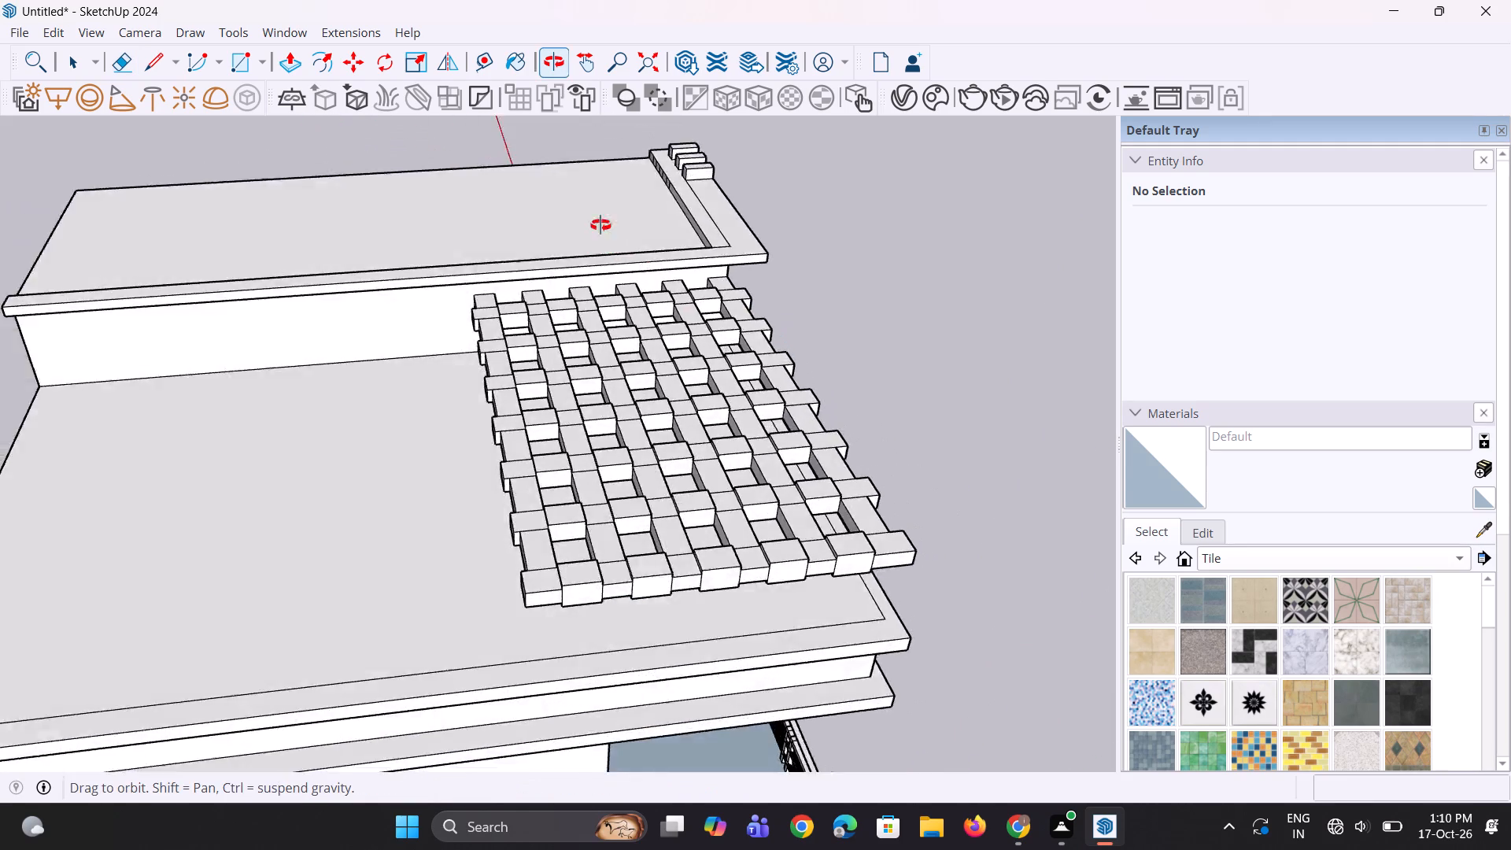
middle_drag(600, 225, 564, 166)
scroll(589, 237, down, 9)
middle_drag(740, 429, 699, 422)
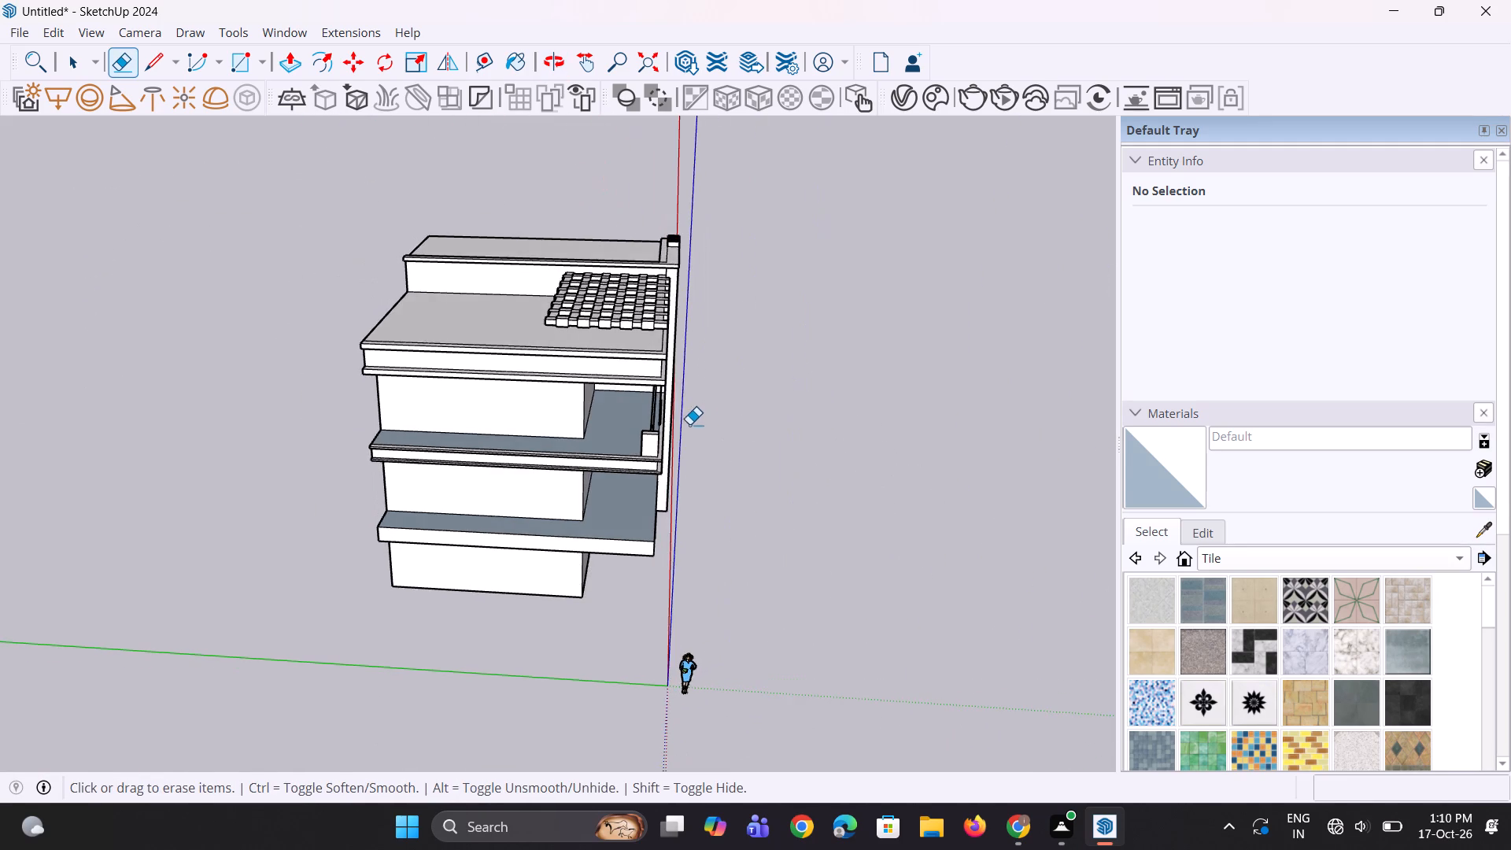
scroll(687, 425, up, 6)
scroll(684, 413, down, 1)
scroll(684, 413, up, 4)
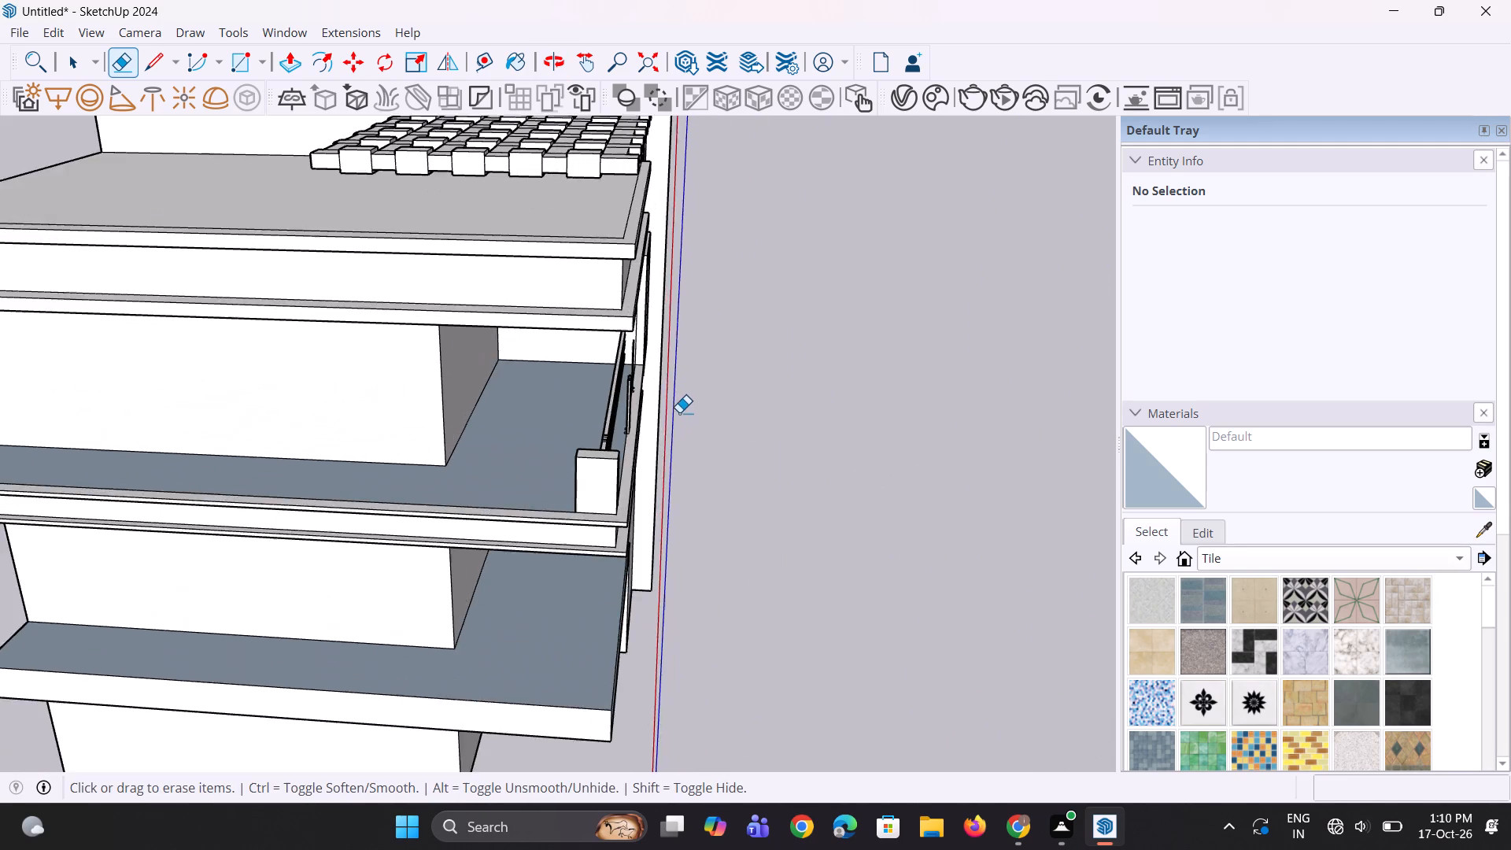
scroll(679, 412, up, 8)
middle_drag(715, 426, 801, 416)
scroll(668, 390, up, 4)
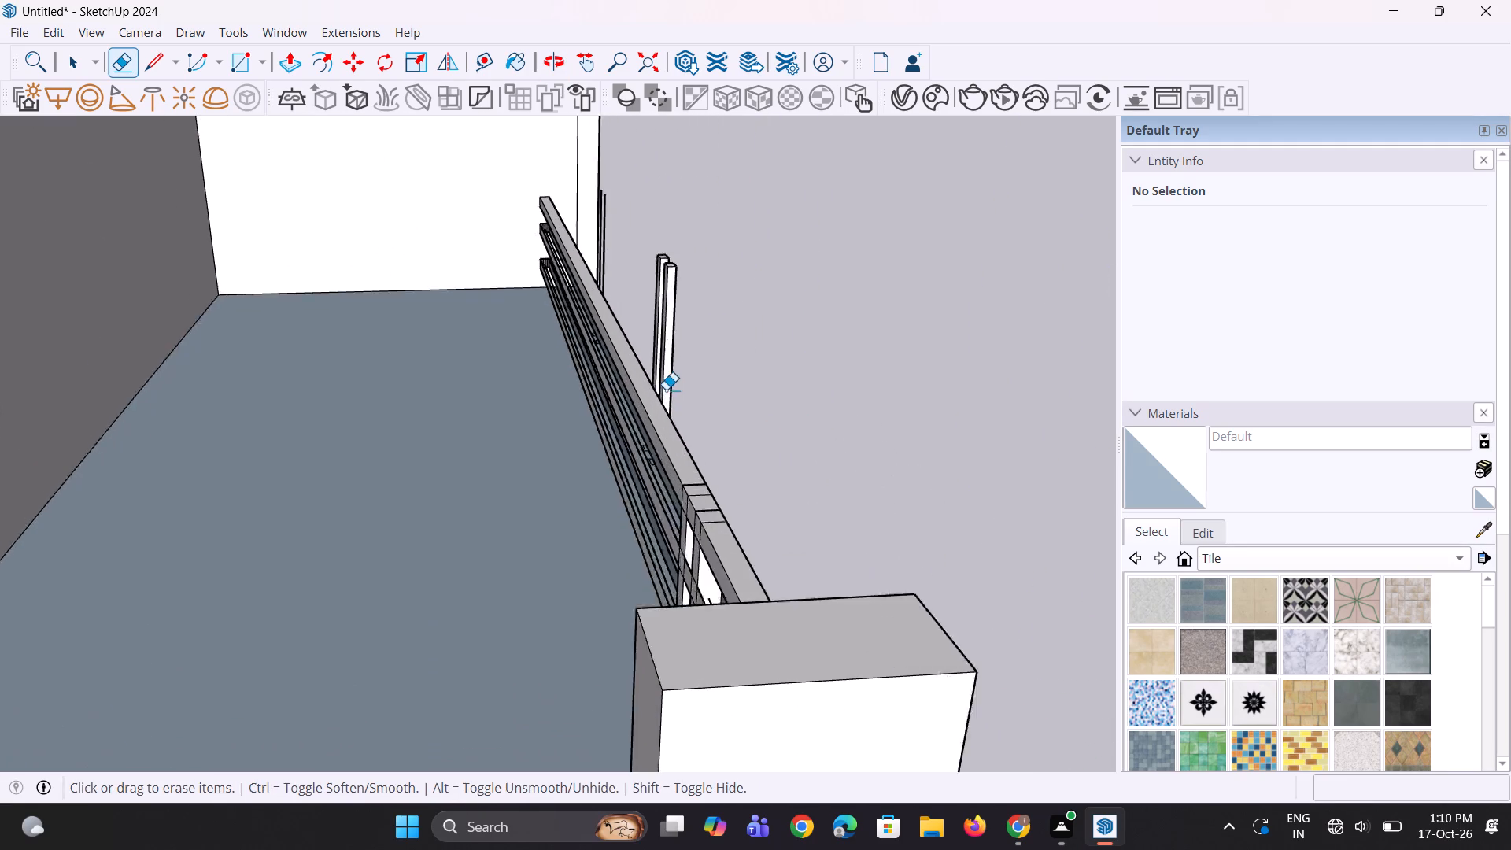
scroll(666, 390, up, 7)
middle_drag(664, 388, 730, 403)
key(p)
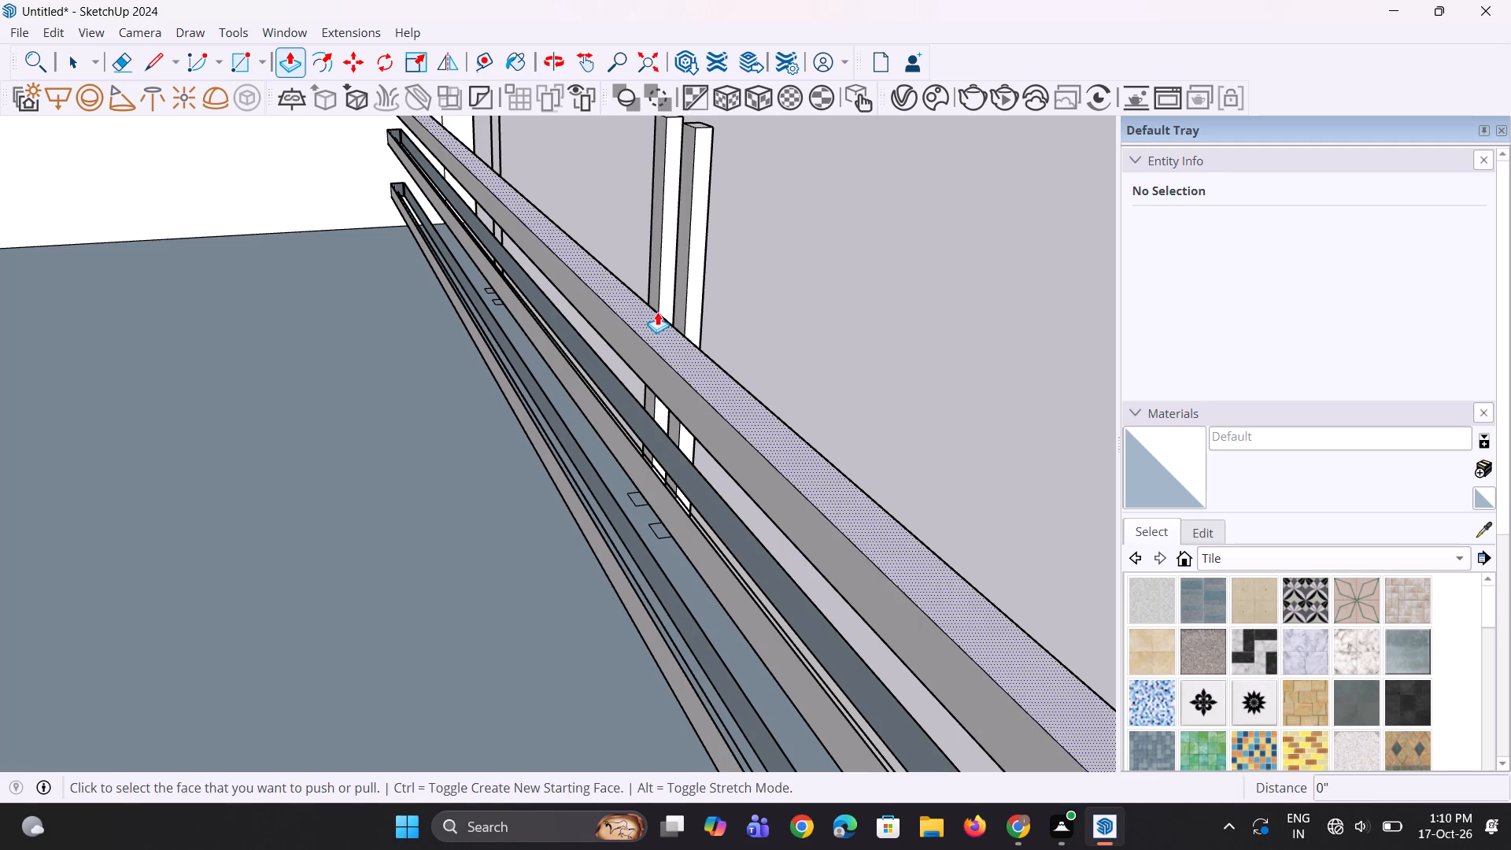
click(677, 289)
click(649, 353)
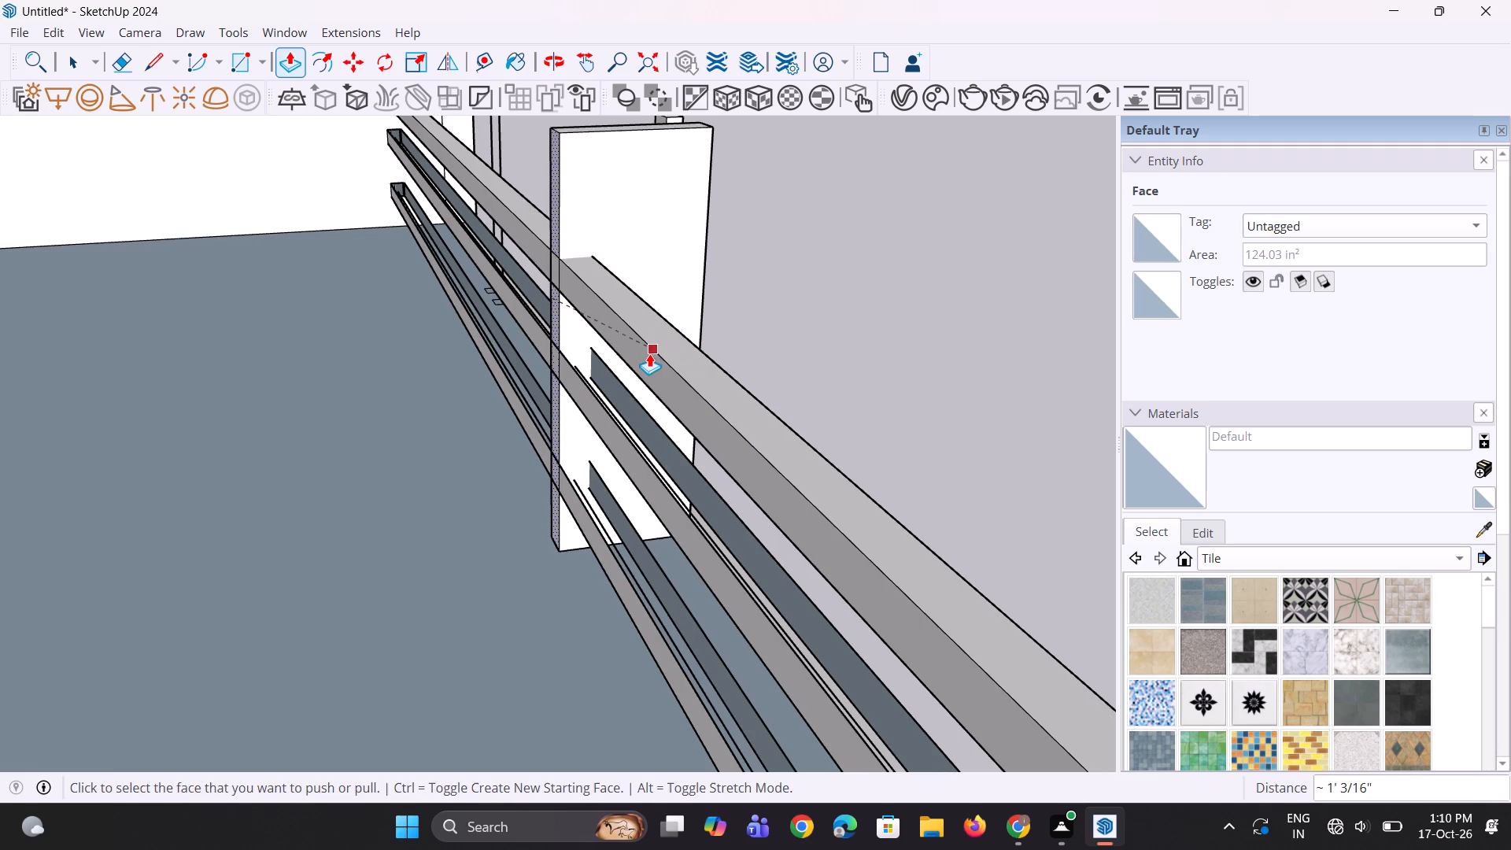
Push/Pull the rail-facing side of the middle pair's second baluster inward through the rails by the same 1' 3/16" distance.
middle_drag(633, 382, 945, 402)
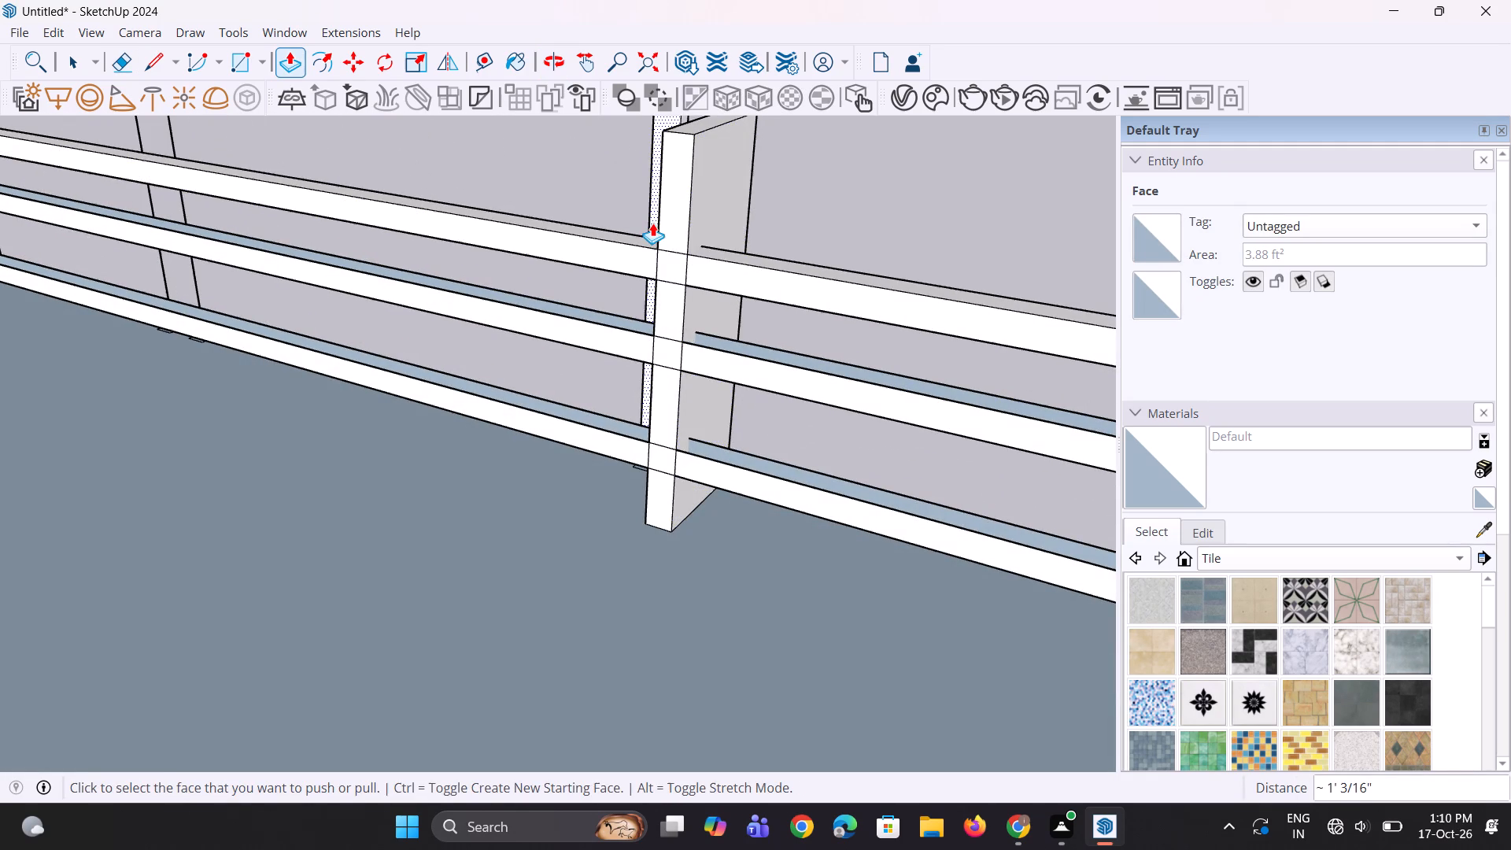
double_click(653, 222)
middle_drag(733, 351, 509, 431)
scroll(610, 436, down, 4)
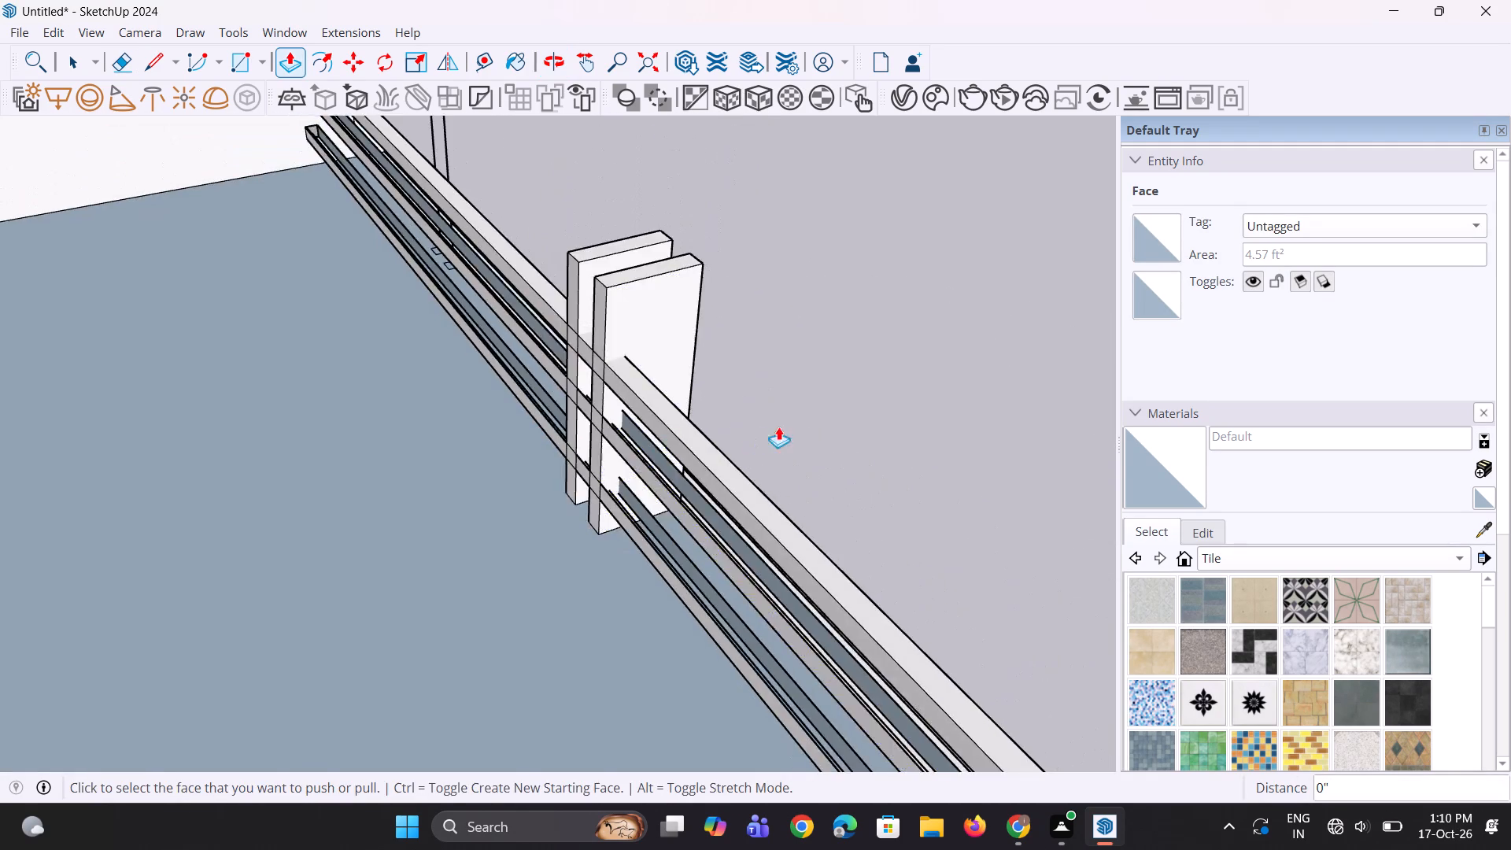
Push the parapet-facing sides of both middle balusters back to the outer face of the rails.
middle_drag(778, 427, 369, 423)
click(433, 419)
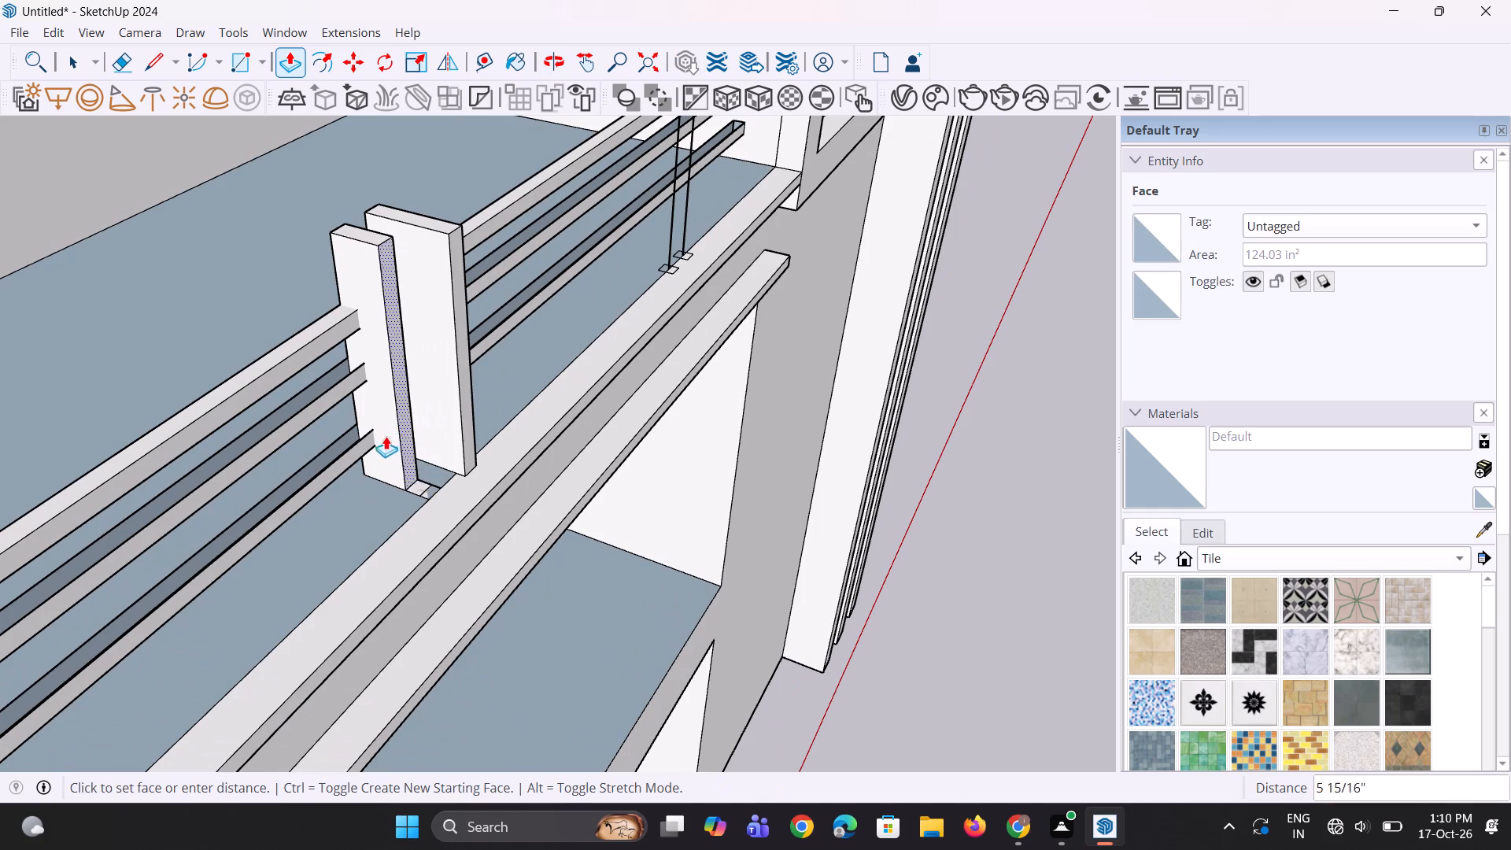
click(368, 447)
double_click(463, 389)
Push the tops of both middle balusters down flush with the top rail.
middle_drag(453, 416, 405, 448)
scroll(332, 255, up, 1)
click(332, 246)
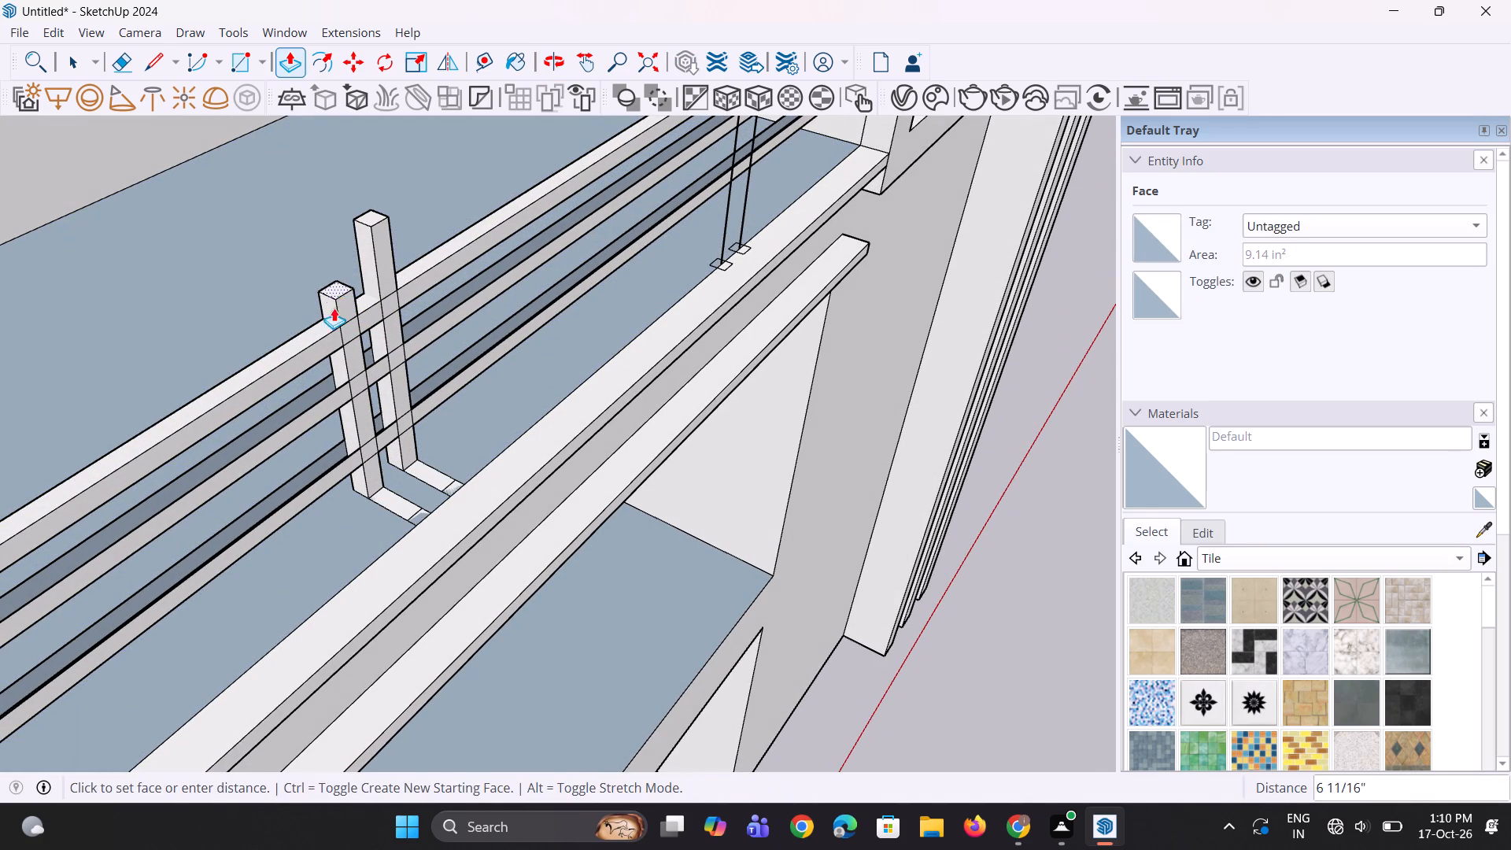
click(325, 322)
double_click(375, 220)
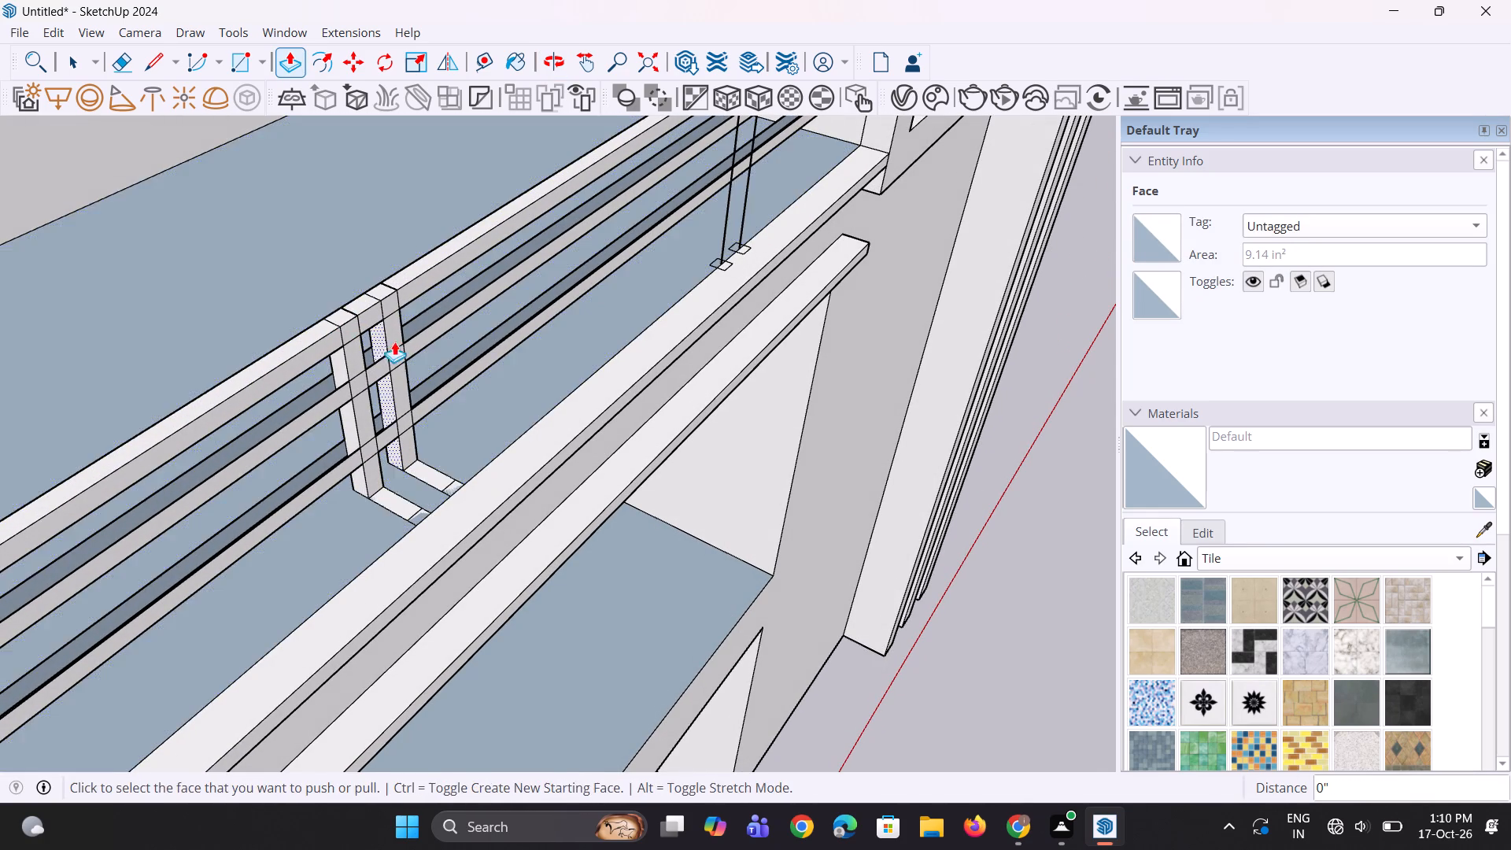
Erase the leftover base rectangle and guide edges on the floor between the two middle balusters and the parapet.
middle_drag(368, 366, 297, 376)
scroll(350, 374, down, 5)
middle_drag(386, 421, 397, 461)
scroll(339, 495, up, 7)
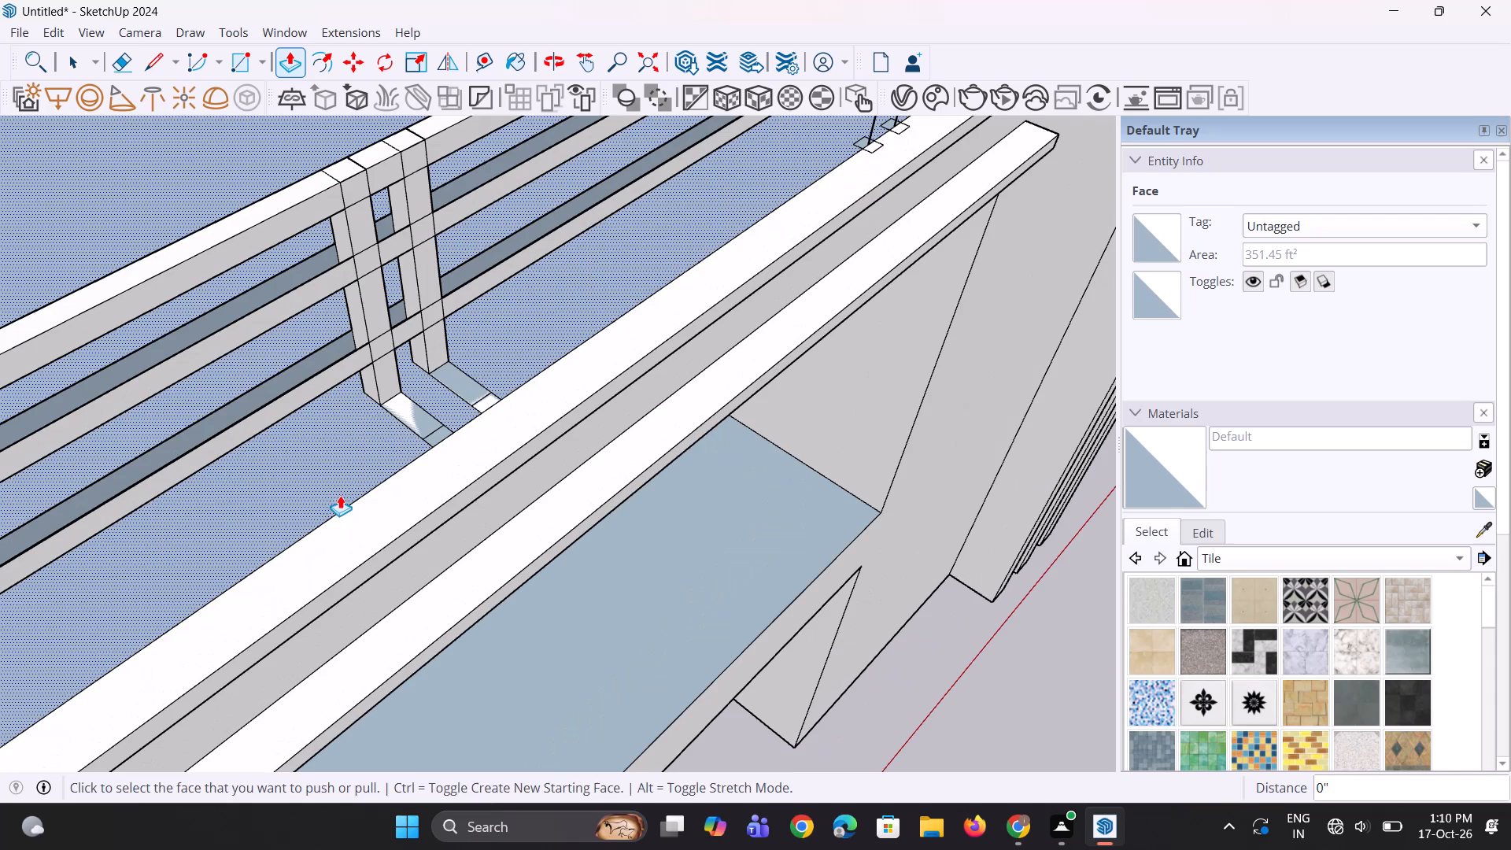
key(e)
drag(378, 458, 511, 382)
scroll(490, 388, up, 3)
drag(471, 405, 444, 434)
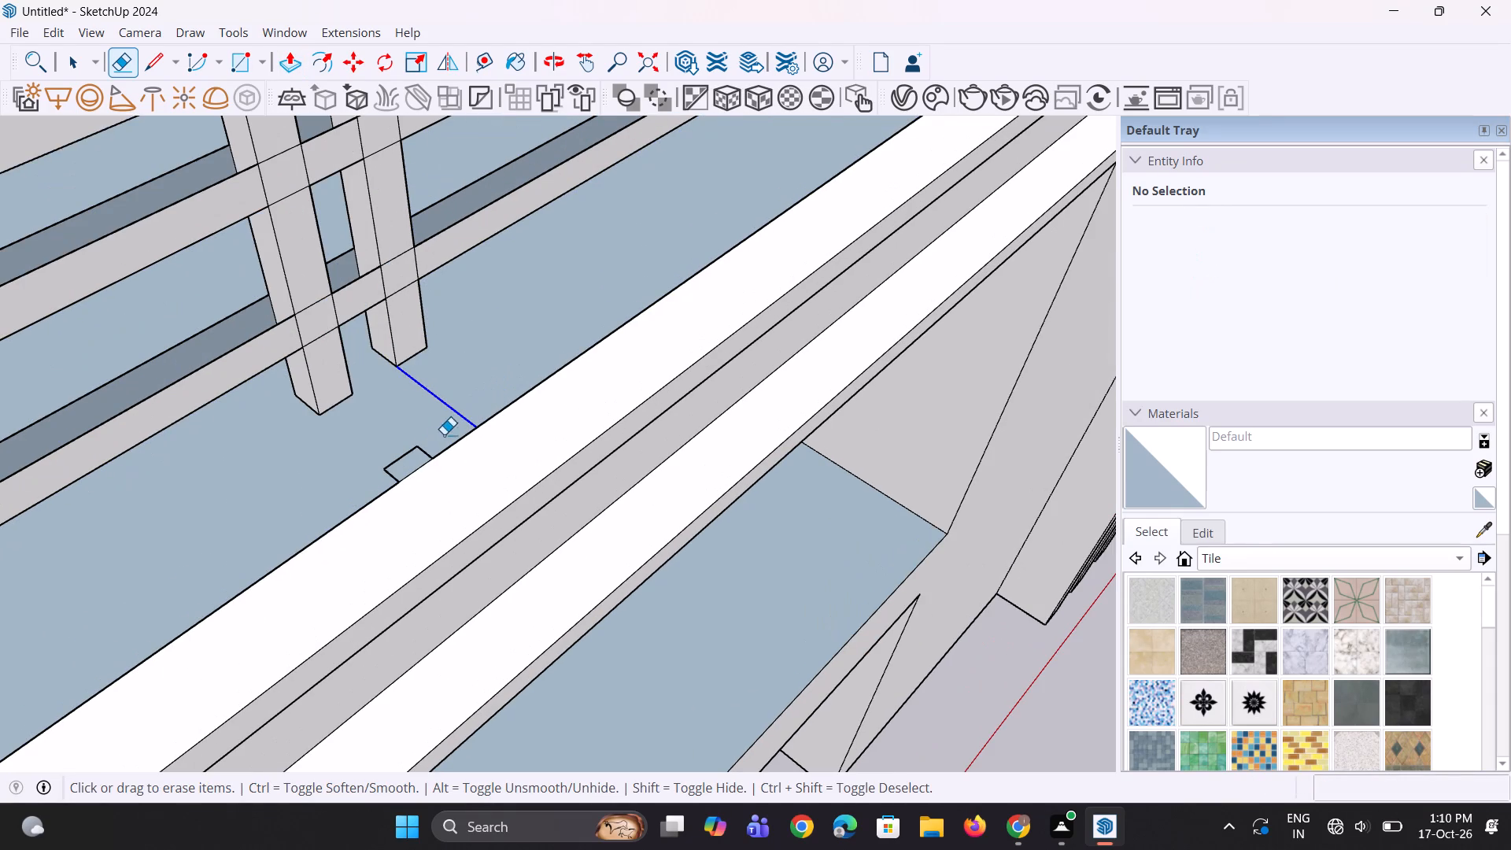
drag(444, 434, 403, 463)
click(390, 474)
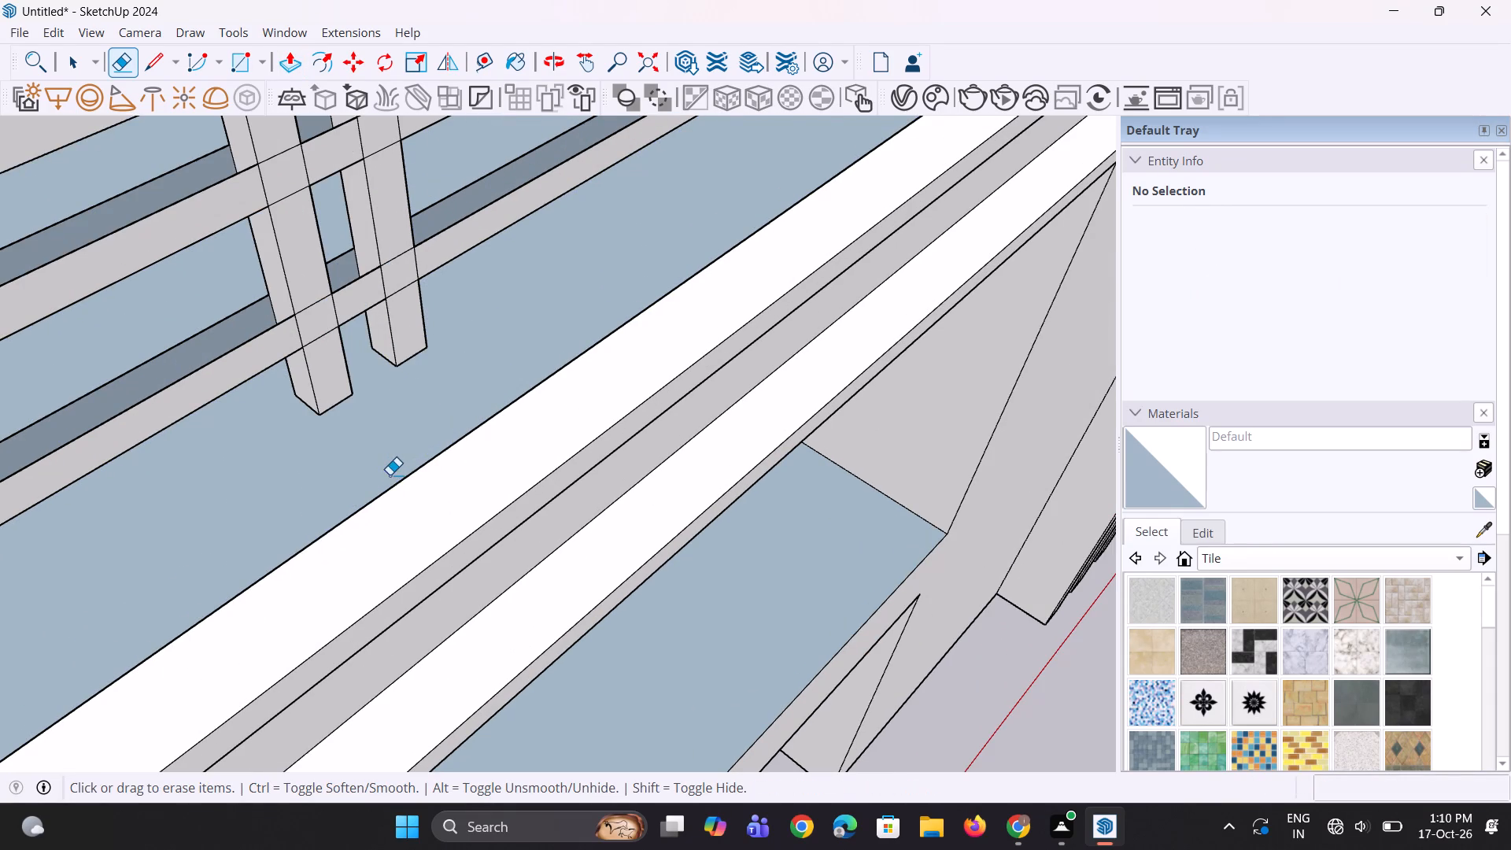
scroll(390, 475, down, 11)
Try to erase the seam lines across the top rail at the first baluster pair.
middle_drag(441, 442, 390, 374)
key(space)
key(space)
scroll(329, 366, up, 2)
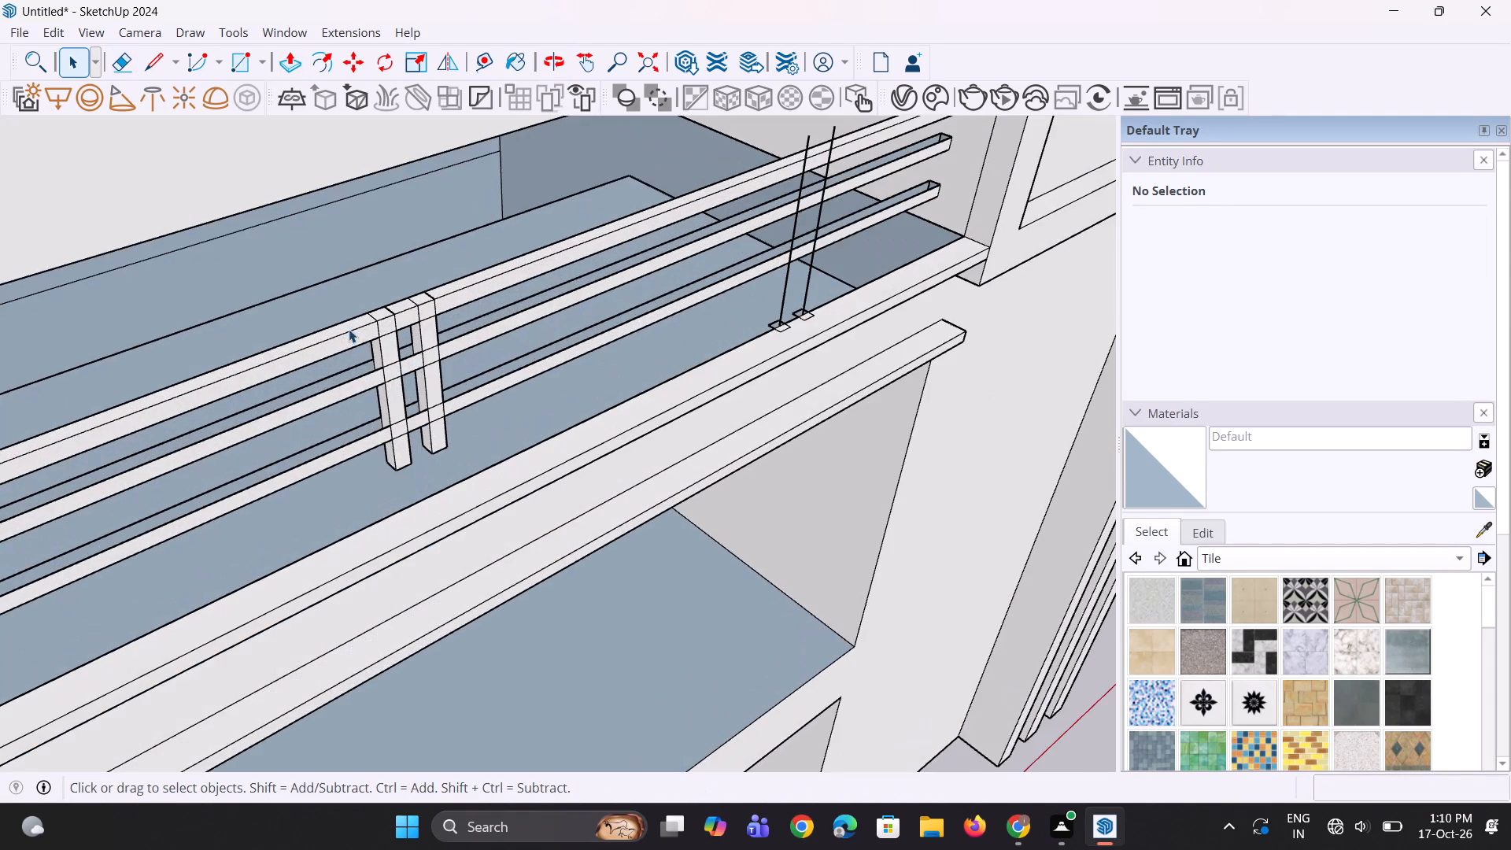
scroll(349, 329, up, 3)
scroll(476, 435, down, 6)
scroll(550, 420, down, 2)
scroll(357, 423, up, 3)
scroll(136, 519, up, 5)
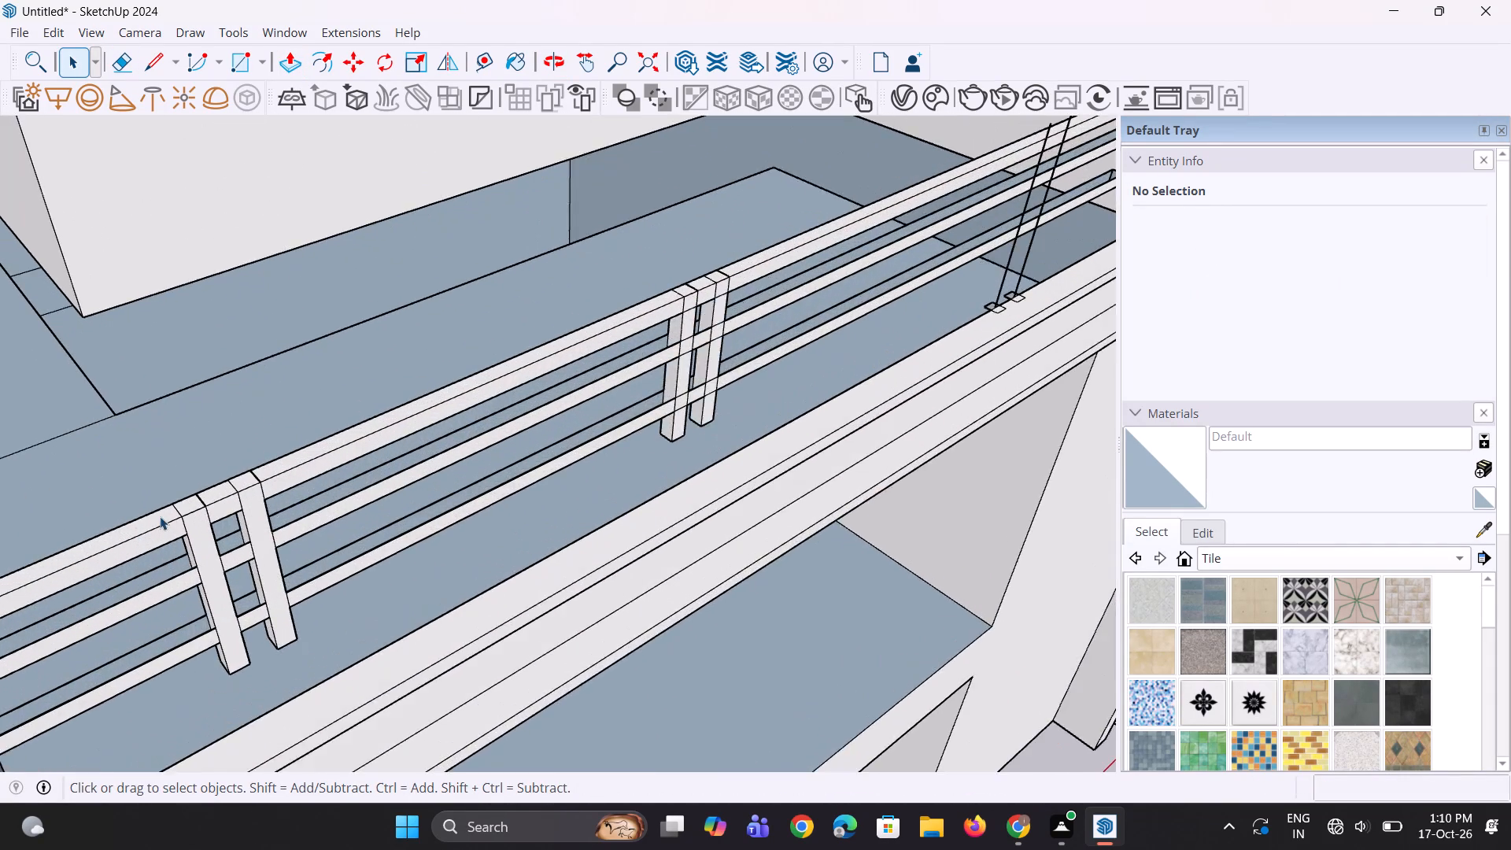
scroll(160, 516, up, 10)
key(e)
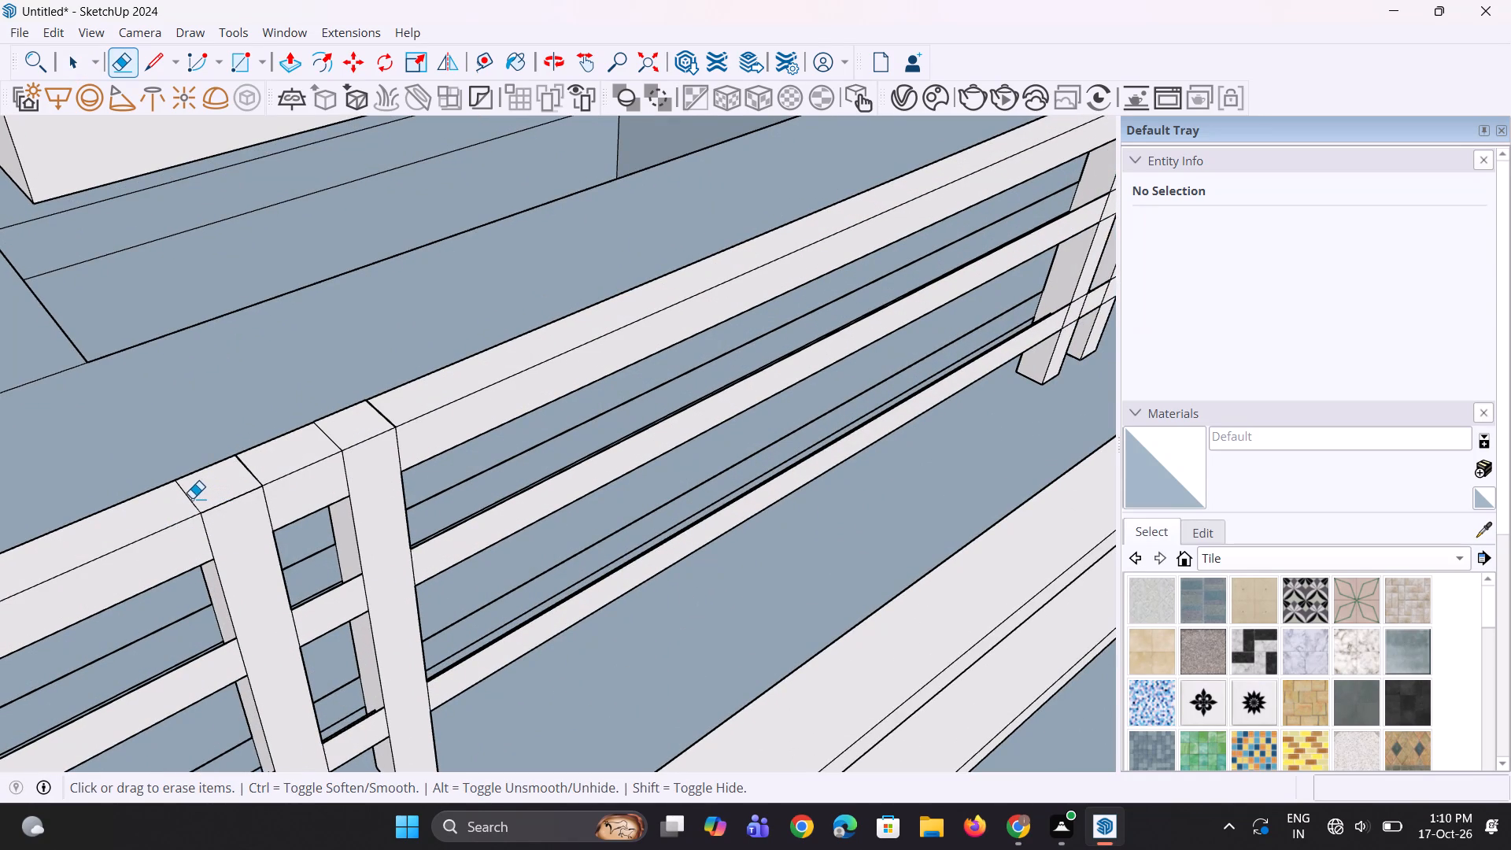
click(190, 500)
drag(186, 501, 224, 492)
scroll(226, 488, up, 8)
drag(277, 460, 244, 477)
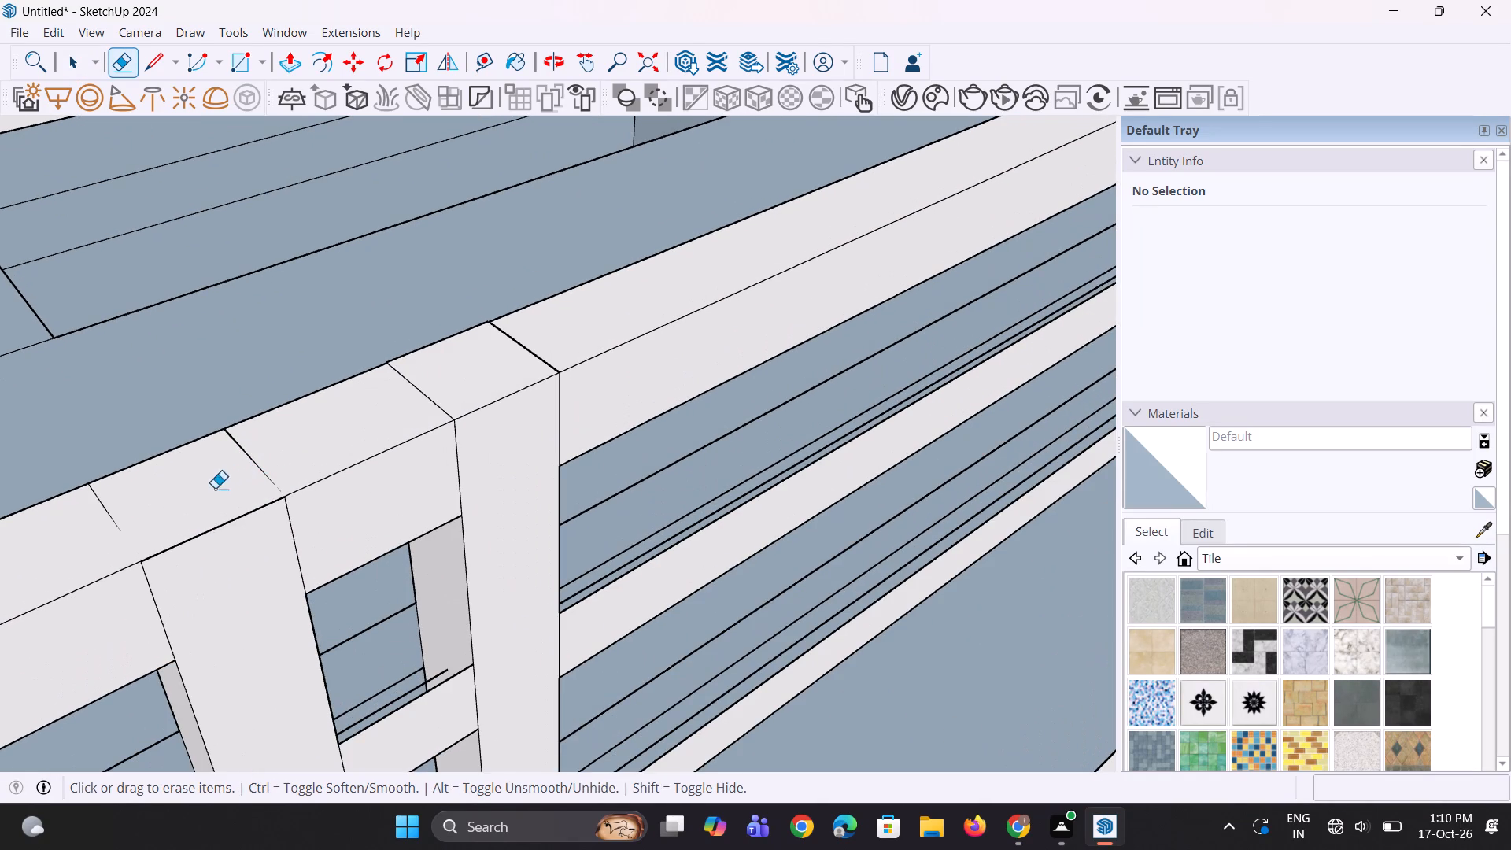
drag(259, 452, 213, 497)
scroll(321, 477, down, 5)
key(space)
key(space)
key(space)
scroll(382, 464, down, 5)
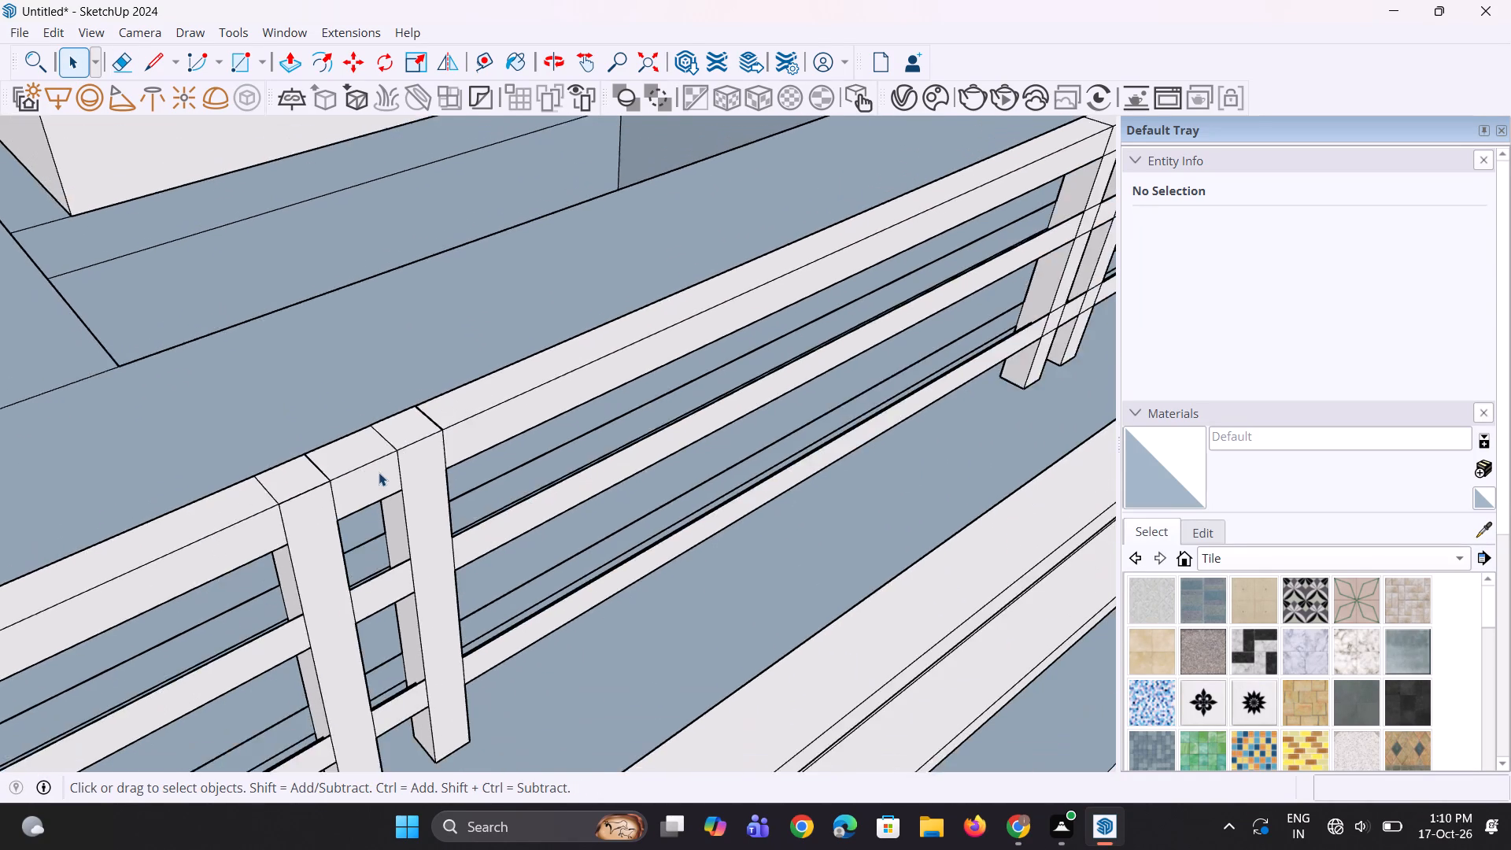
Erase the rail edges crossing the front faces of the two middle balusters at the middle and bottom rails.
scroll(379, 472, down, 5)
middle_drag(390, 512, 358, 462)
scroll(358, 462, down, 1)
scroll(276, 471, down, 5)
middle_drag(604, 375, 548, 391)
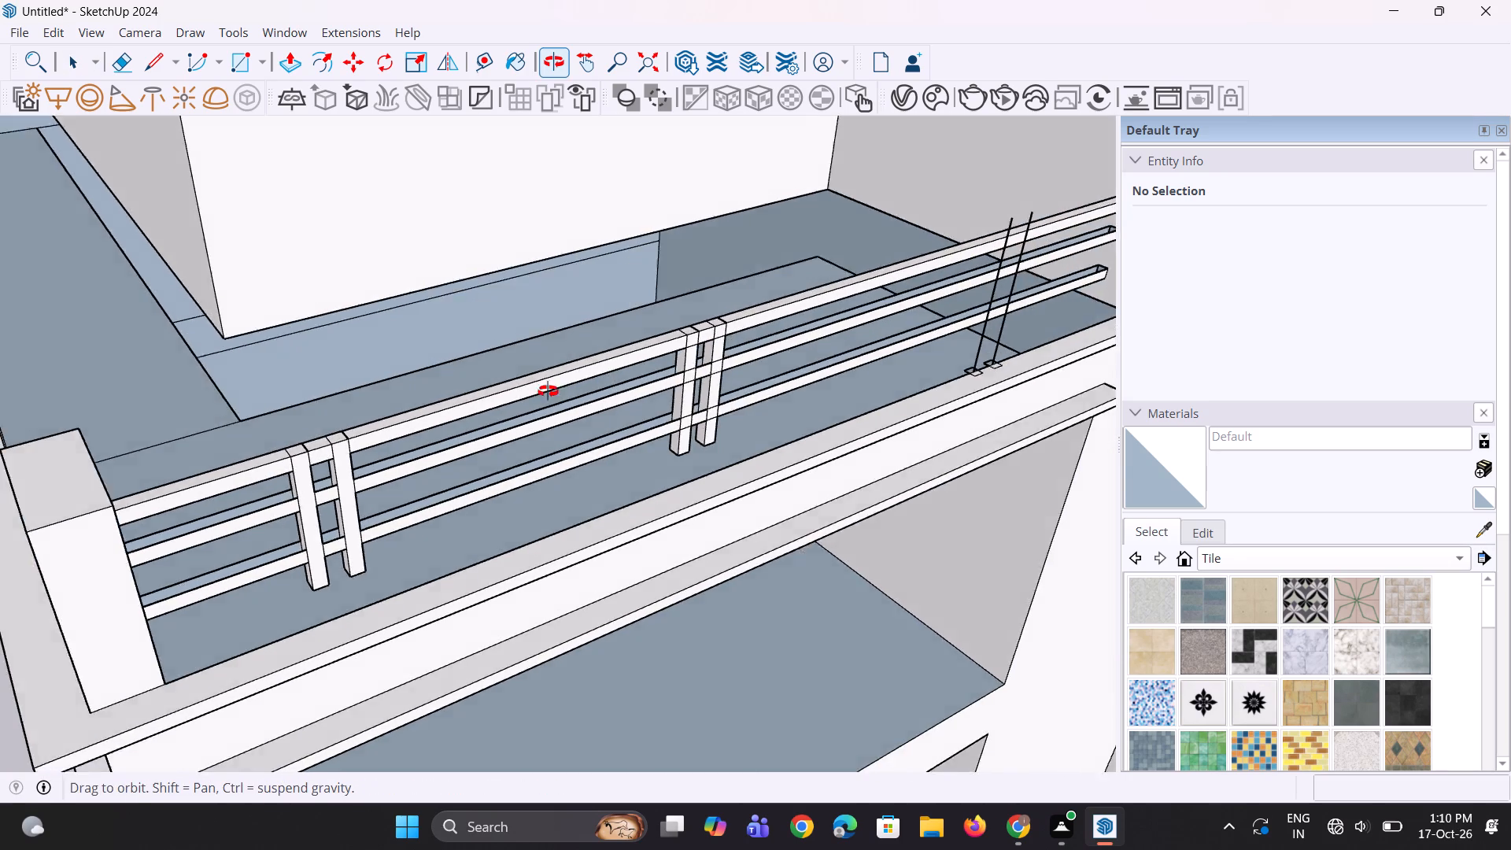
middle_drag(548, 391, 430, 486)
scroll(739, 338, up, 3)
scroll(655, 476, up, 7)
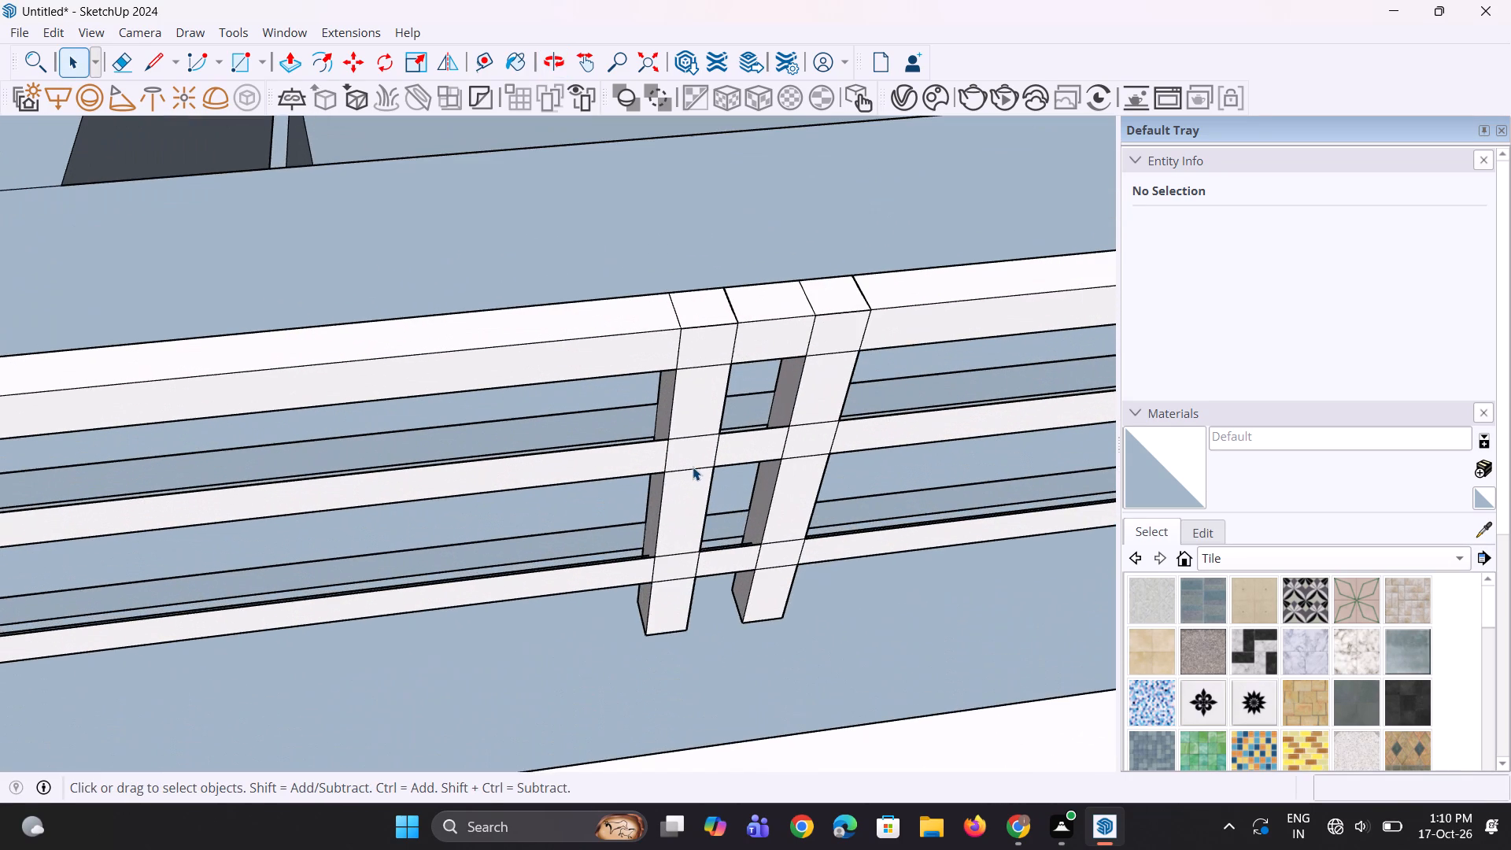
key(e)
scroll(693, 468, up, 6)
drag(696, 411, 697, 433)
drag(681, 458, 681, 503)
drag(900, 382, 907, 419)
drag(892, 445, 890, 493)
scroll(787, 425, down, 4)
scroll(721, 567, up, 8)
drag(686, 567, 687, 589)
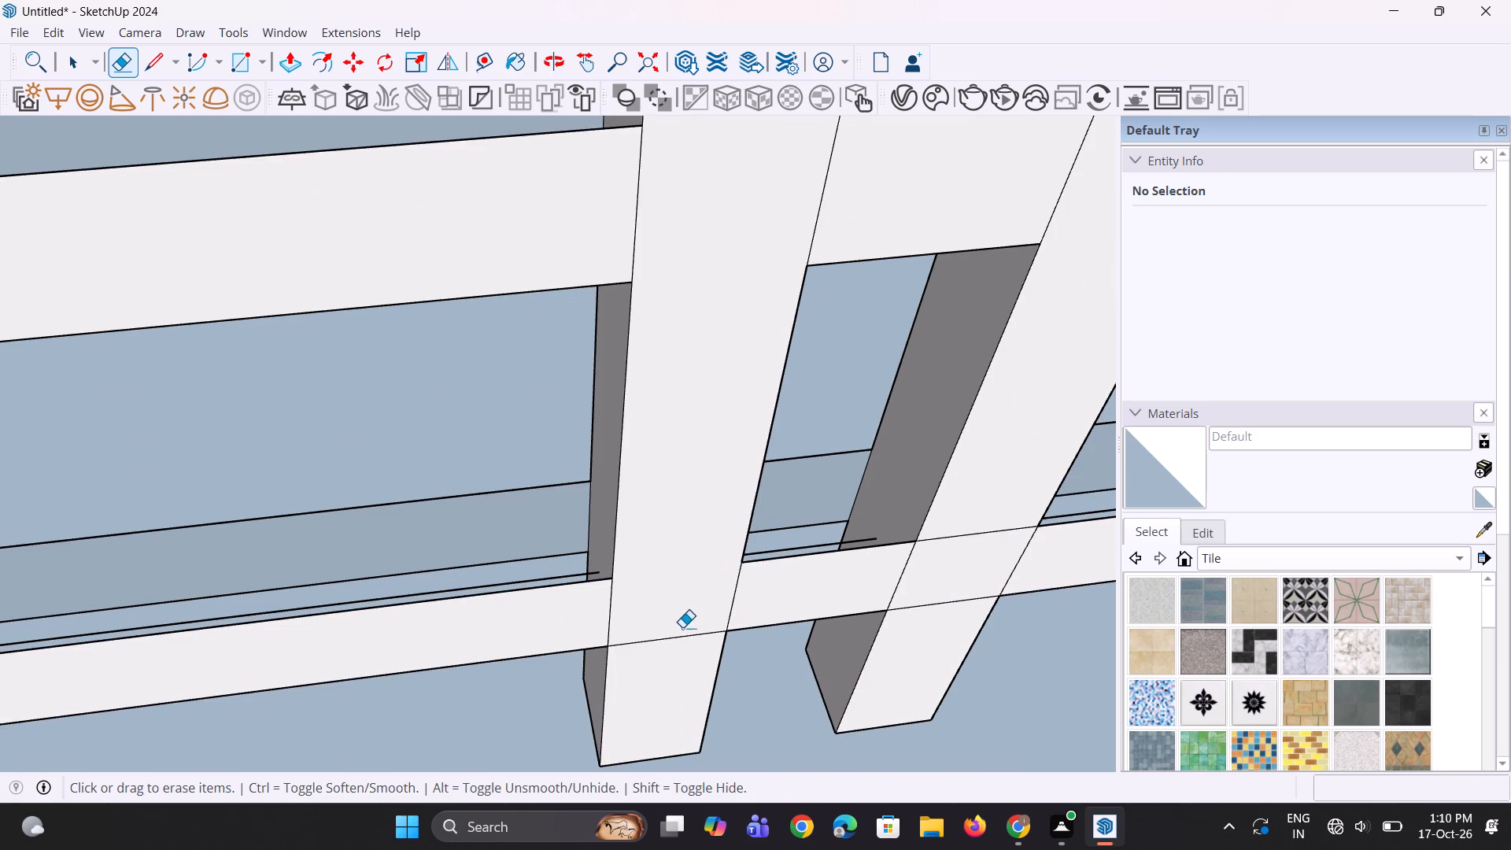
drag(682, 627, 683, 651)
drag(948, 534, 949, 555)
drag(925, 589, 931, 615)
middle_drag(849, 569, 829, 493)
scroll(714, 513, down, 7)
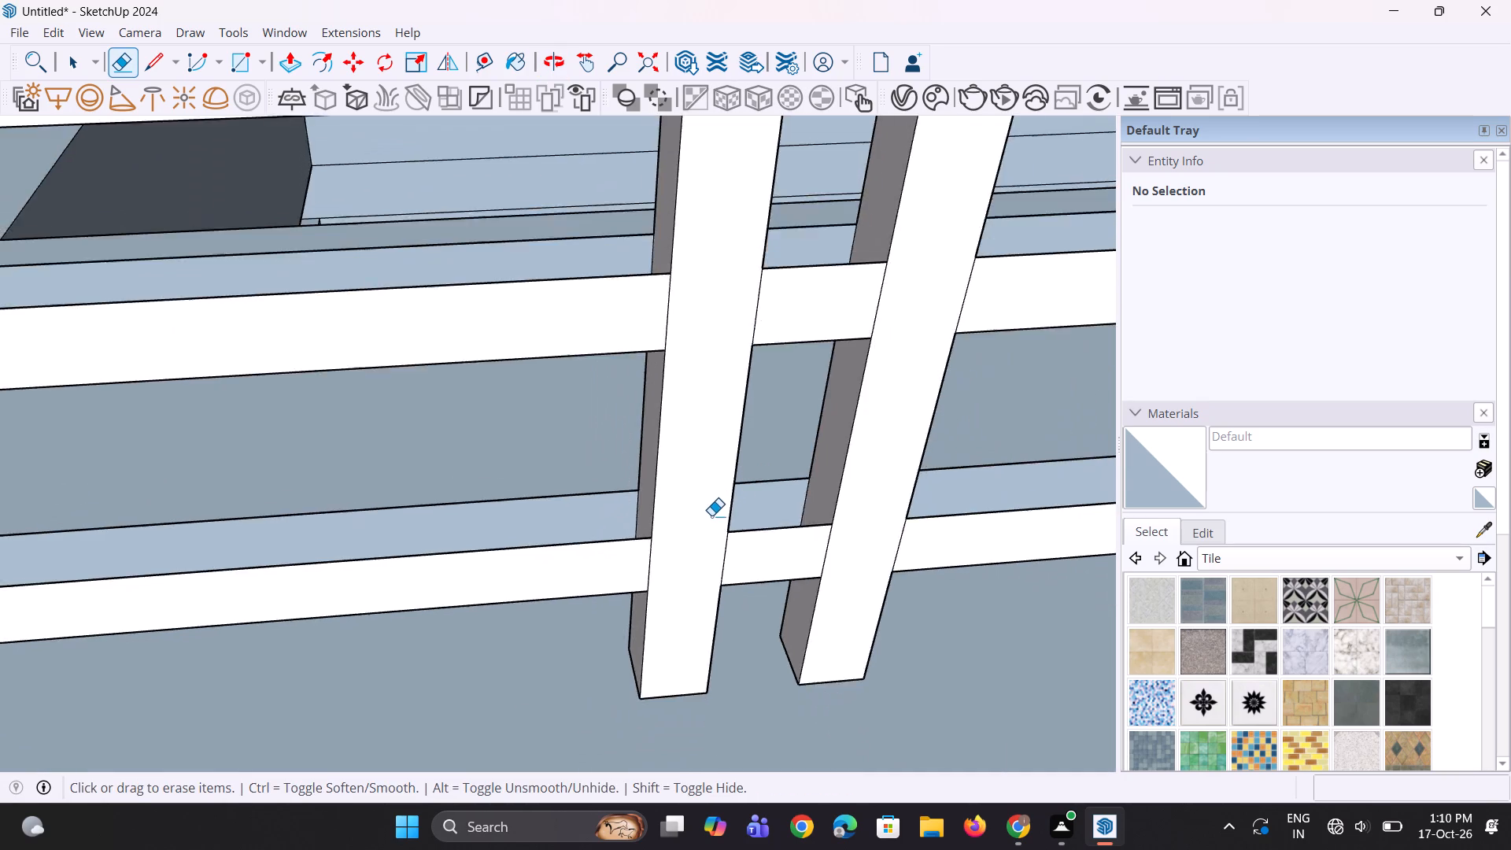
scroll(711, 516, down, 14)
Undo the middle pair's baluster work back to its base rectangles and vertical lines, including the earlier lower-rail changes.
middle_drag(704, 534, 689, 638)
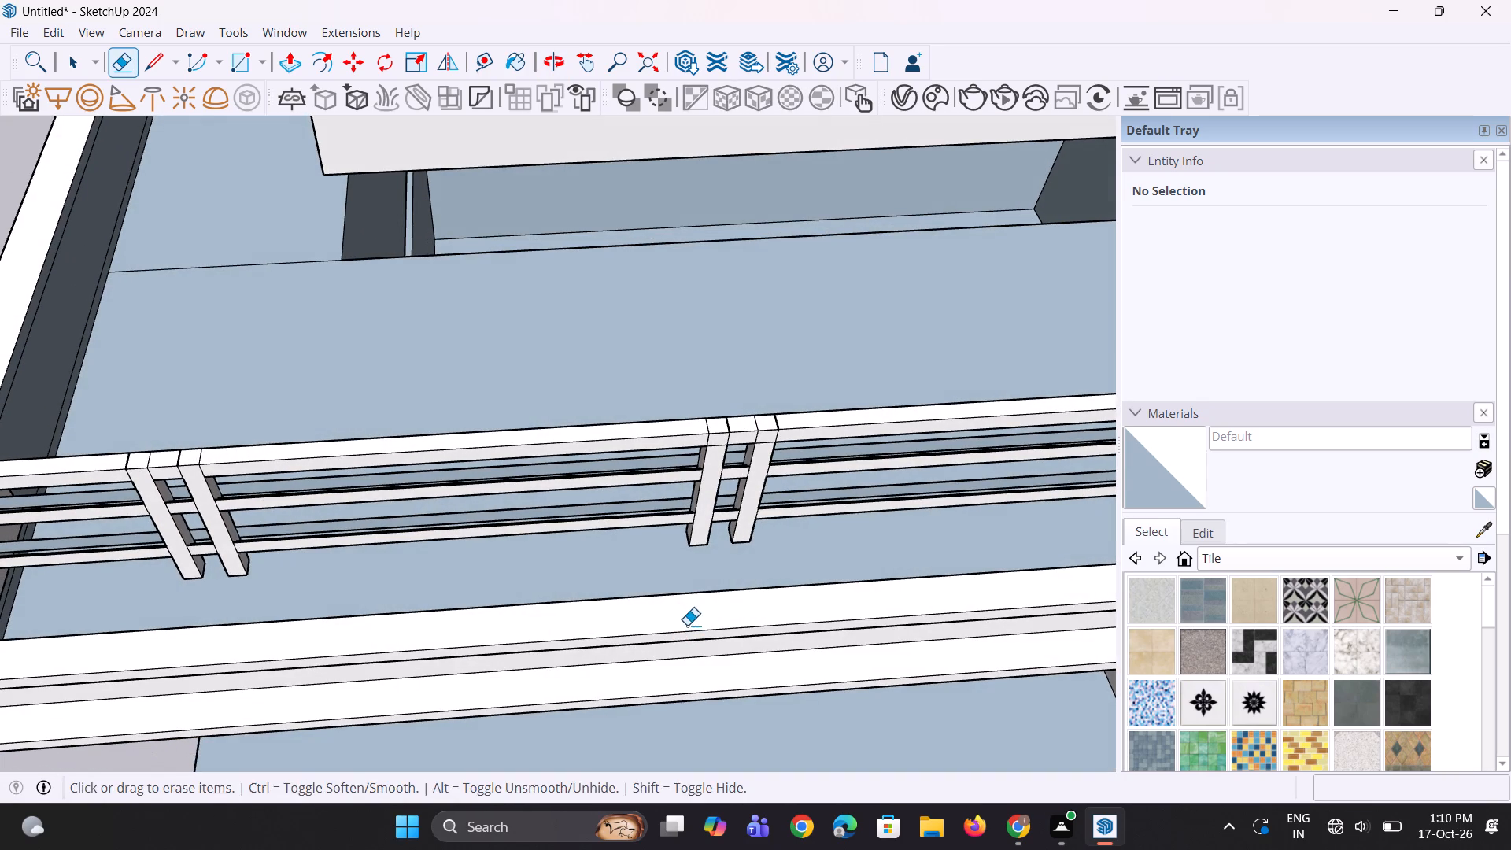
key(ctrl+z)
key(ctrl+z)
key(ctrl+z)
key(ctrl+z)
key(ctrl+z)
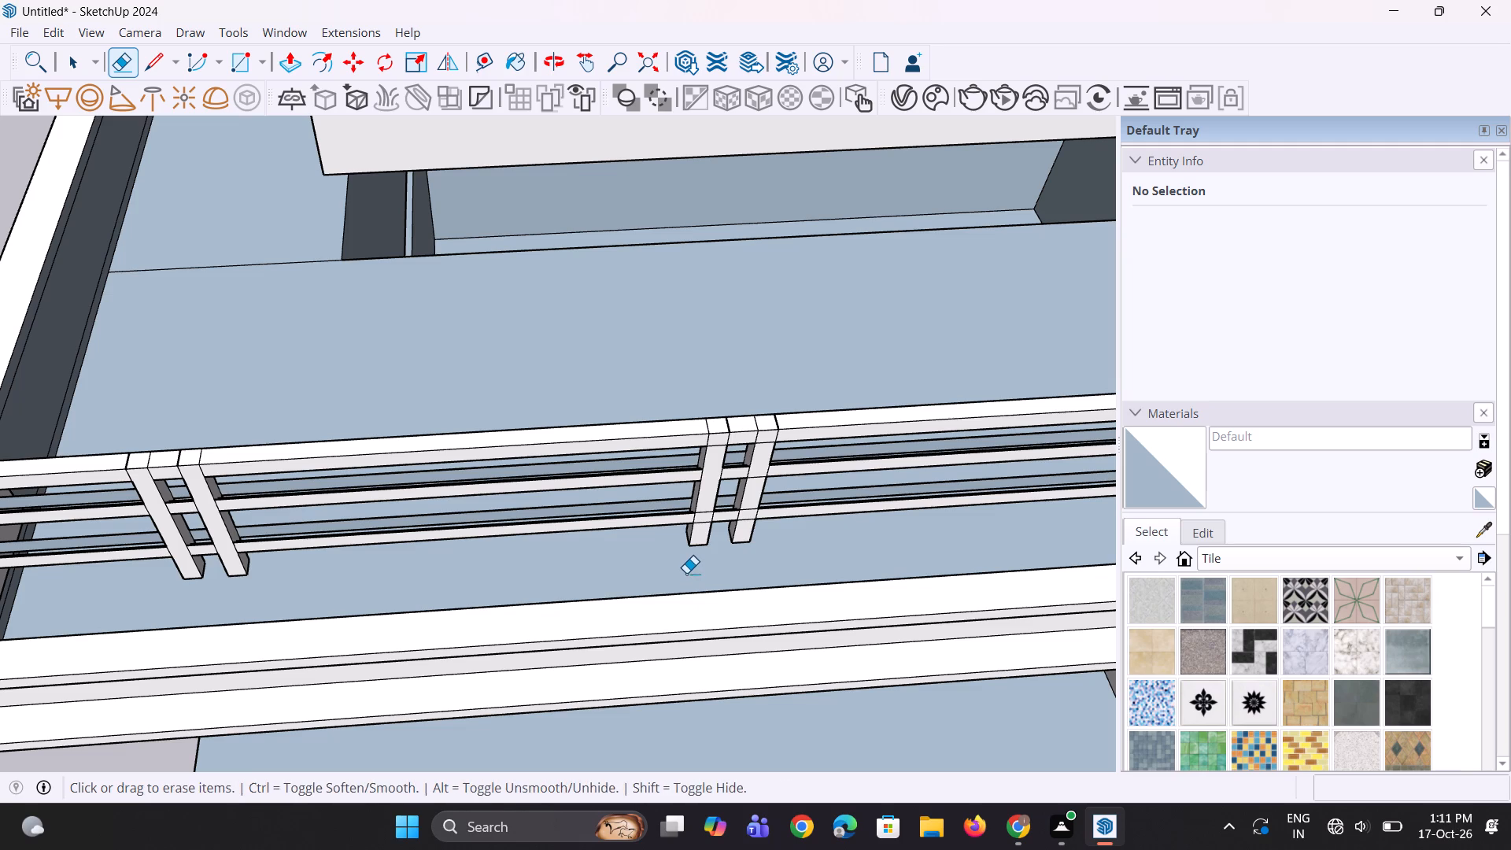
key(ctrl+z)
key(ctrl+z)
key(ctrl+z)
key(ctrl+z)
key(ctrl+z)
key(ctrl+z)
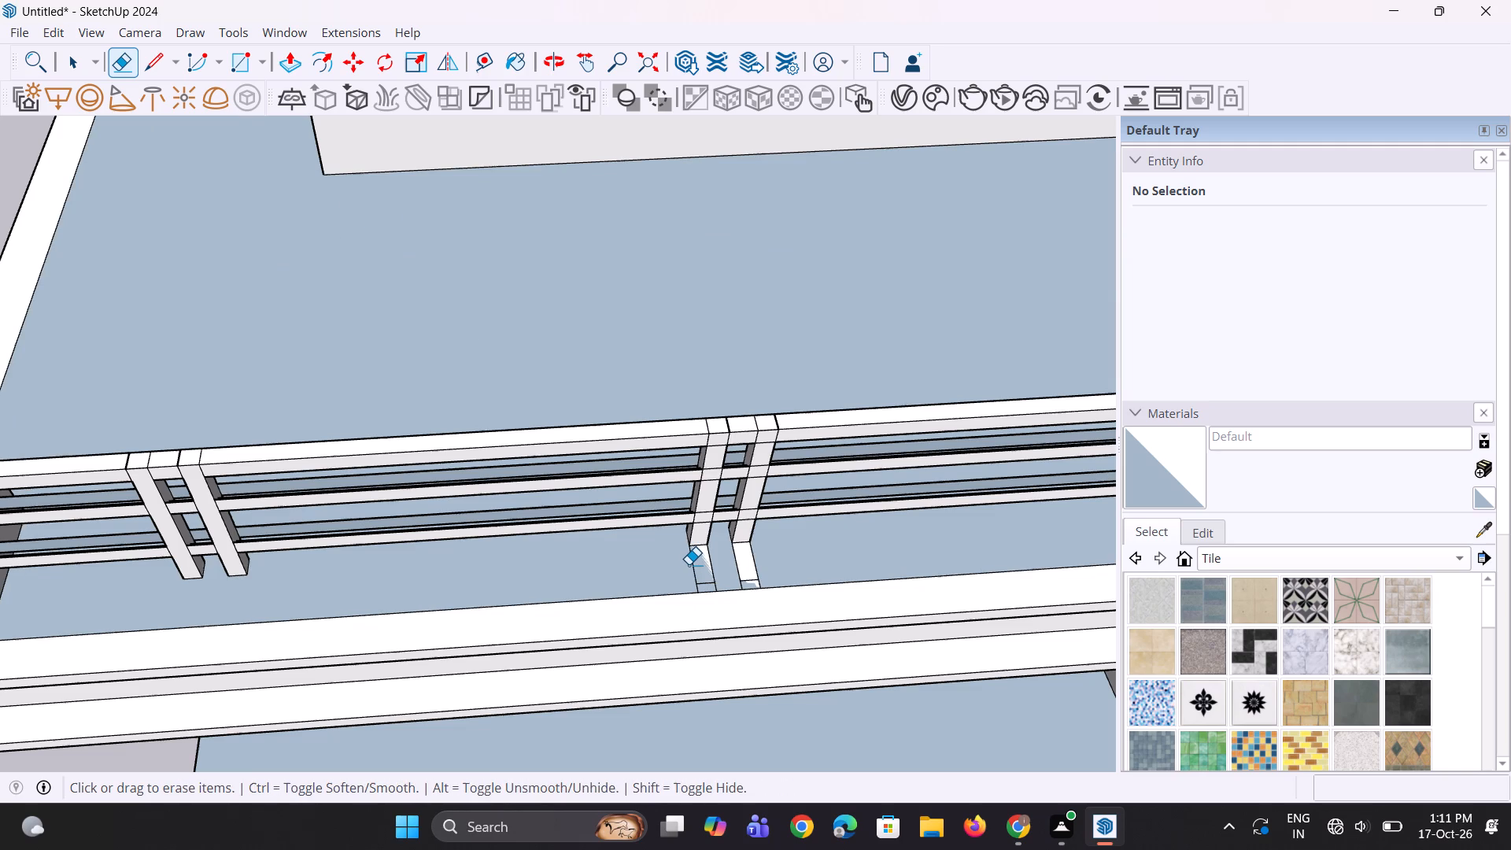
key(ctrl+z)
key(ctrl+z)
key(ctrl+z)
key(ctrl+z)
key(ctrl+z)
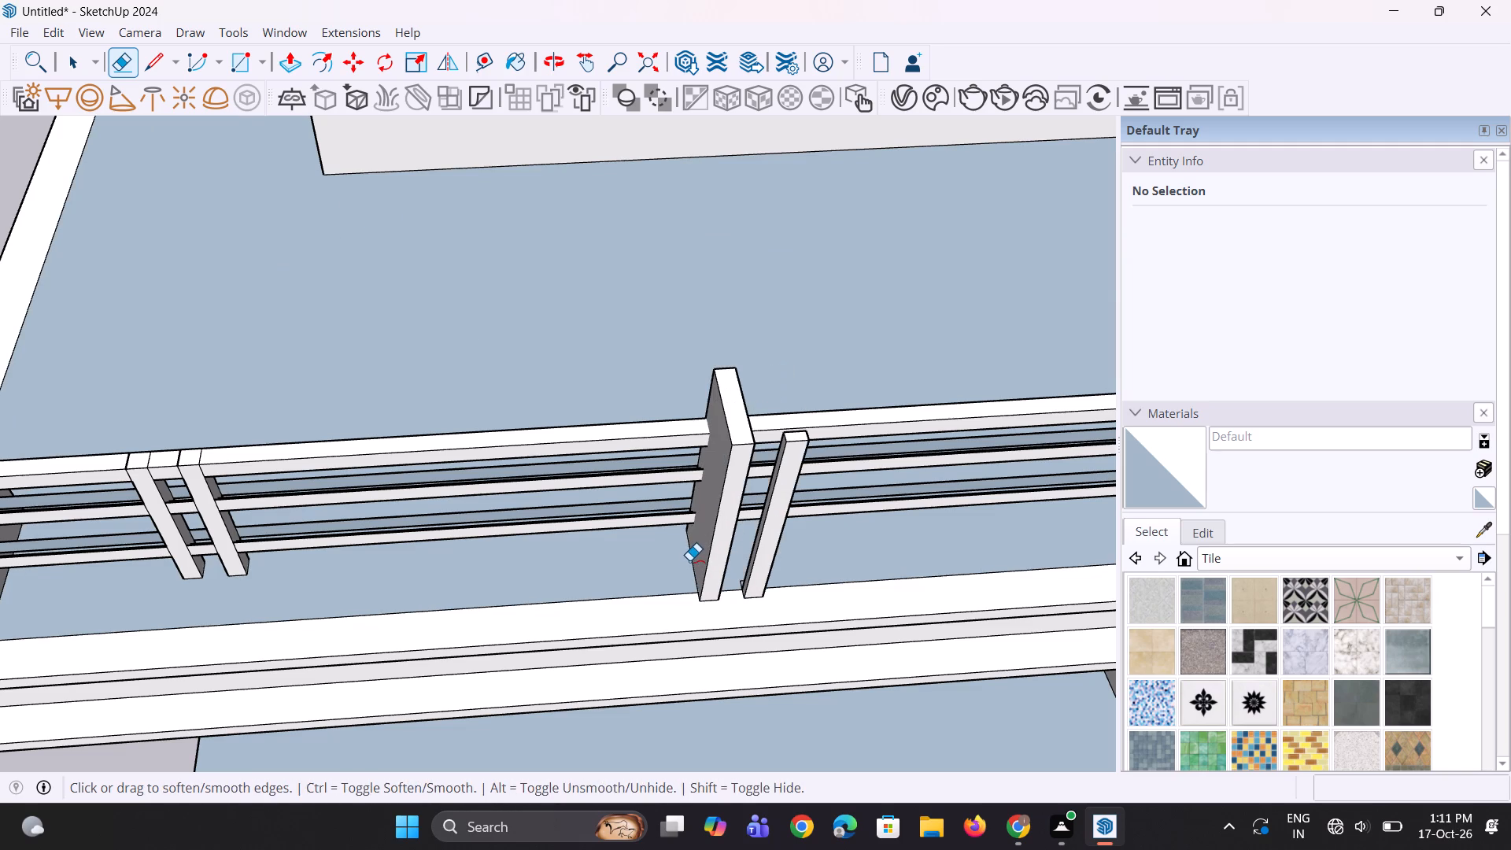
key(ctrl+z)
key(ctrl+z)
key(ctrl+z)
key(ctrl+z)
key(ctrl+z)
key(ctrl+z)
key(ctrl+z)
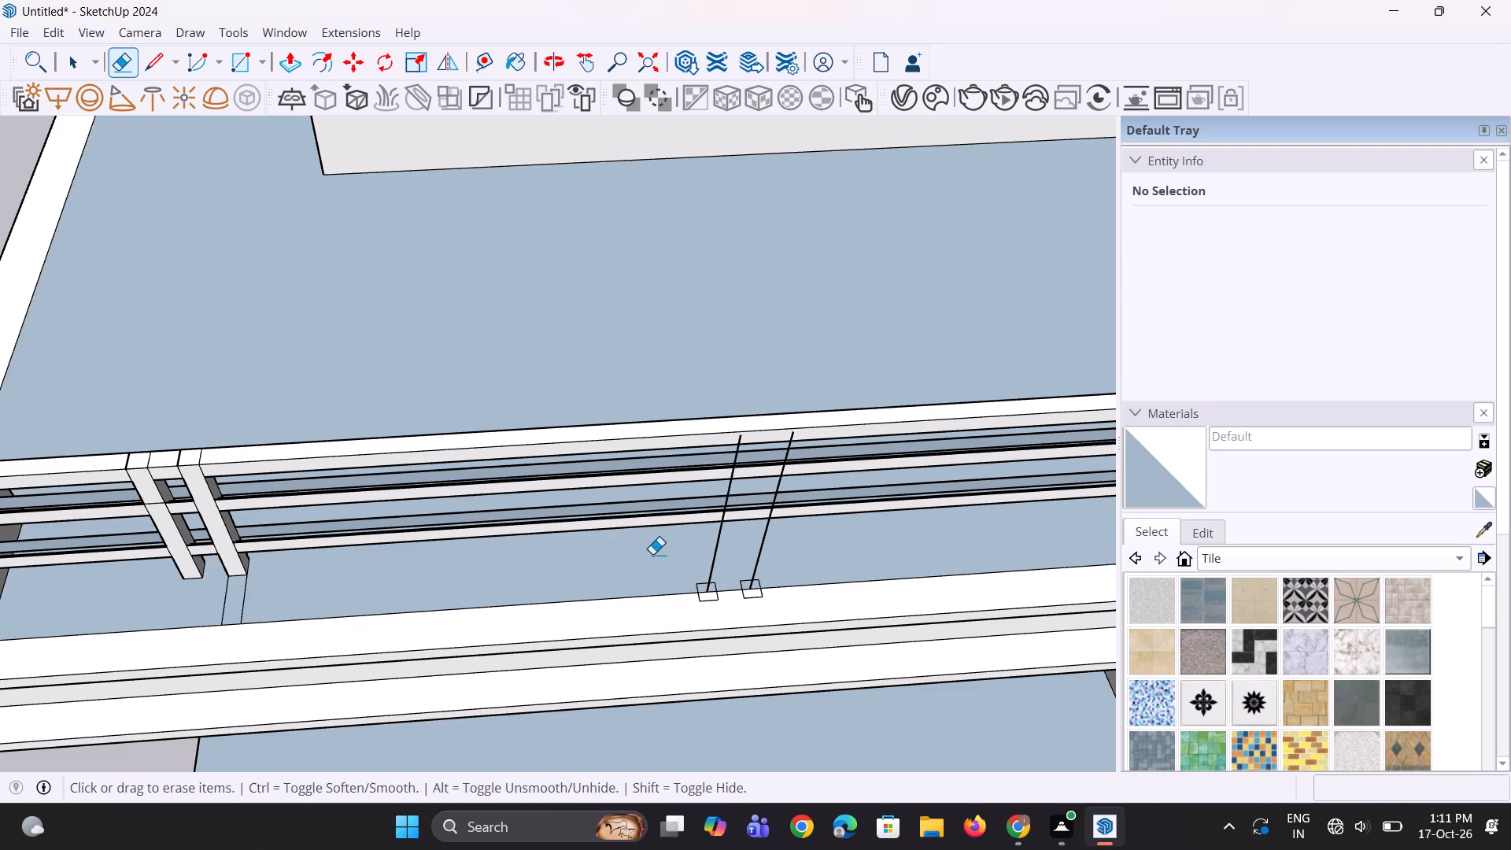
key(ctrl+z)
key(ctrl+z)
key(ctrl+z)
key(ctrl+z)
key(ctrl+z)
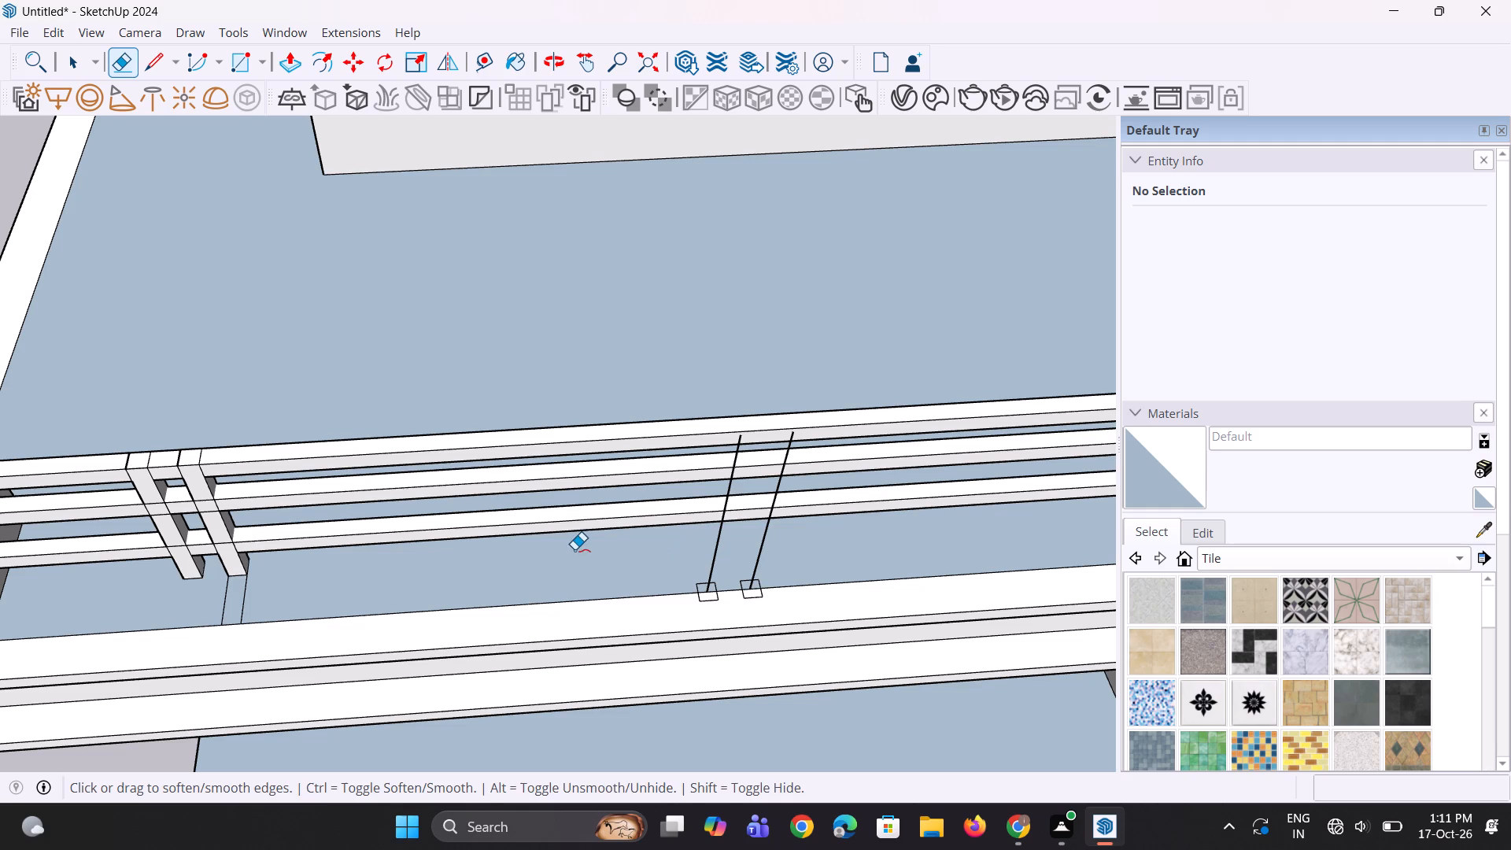
Examine the railing and the middle baluster outlines from above and from the balcony side.
scroll(737, 510, up, 1)
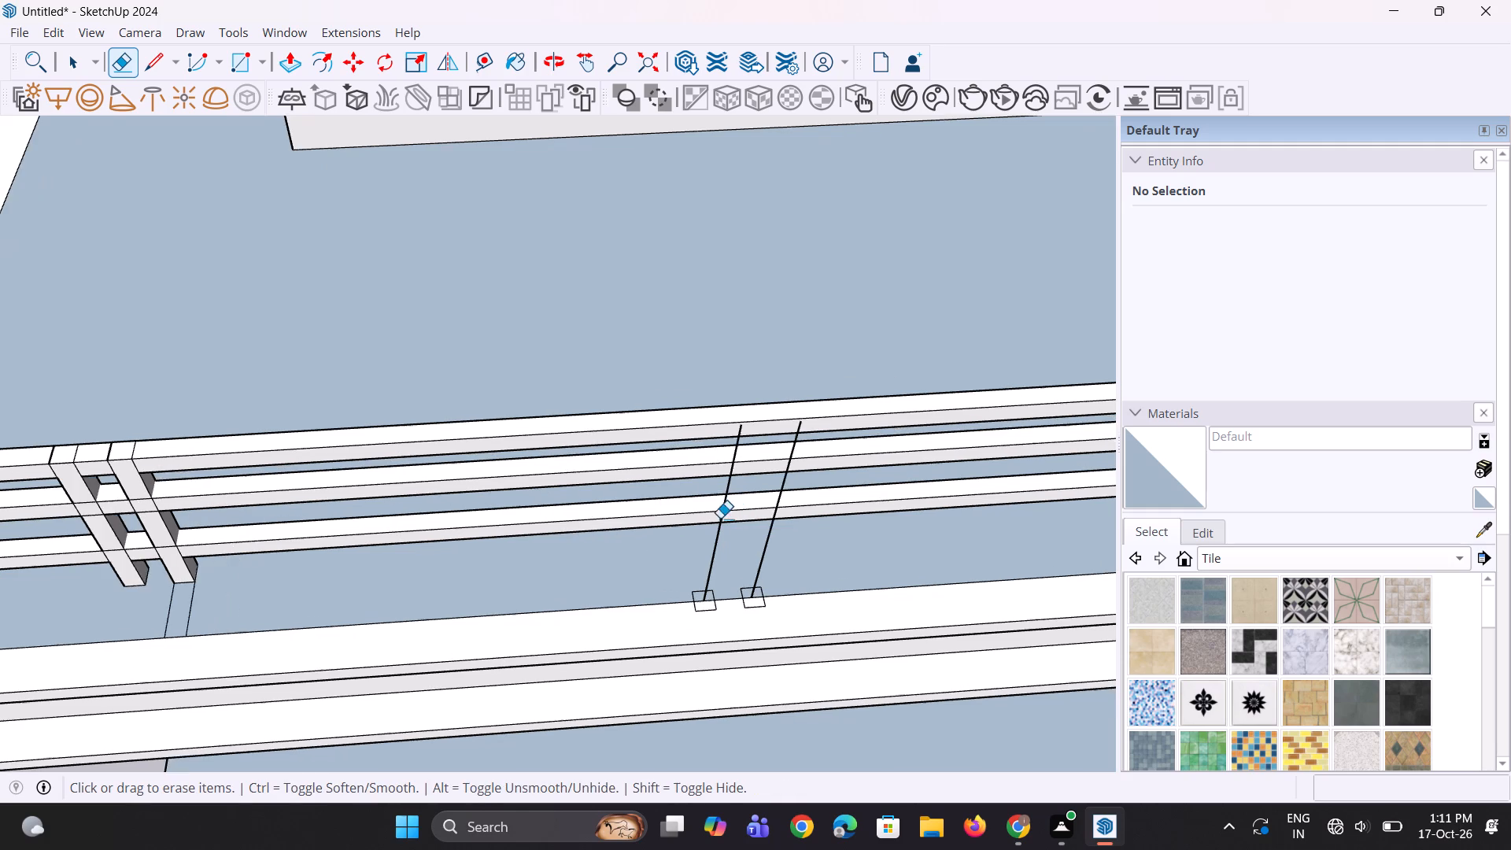
scroll(645, 530, down, 4)
middle_drag(622, 567, 1225, 450)
drag(1172, 459, 1210, 449)
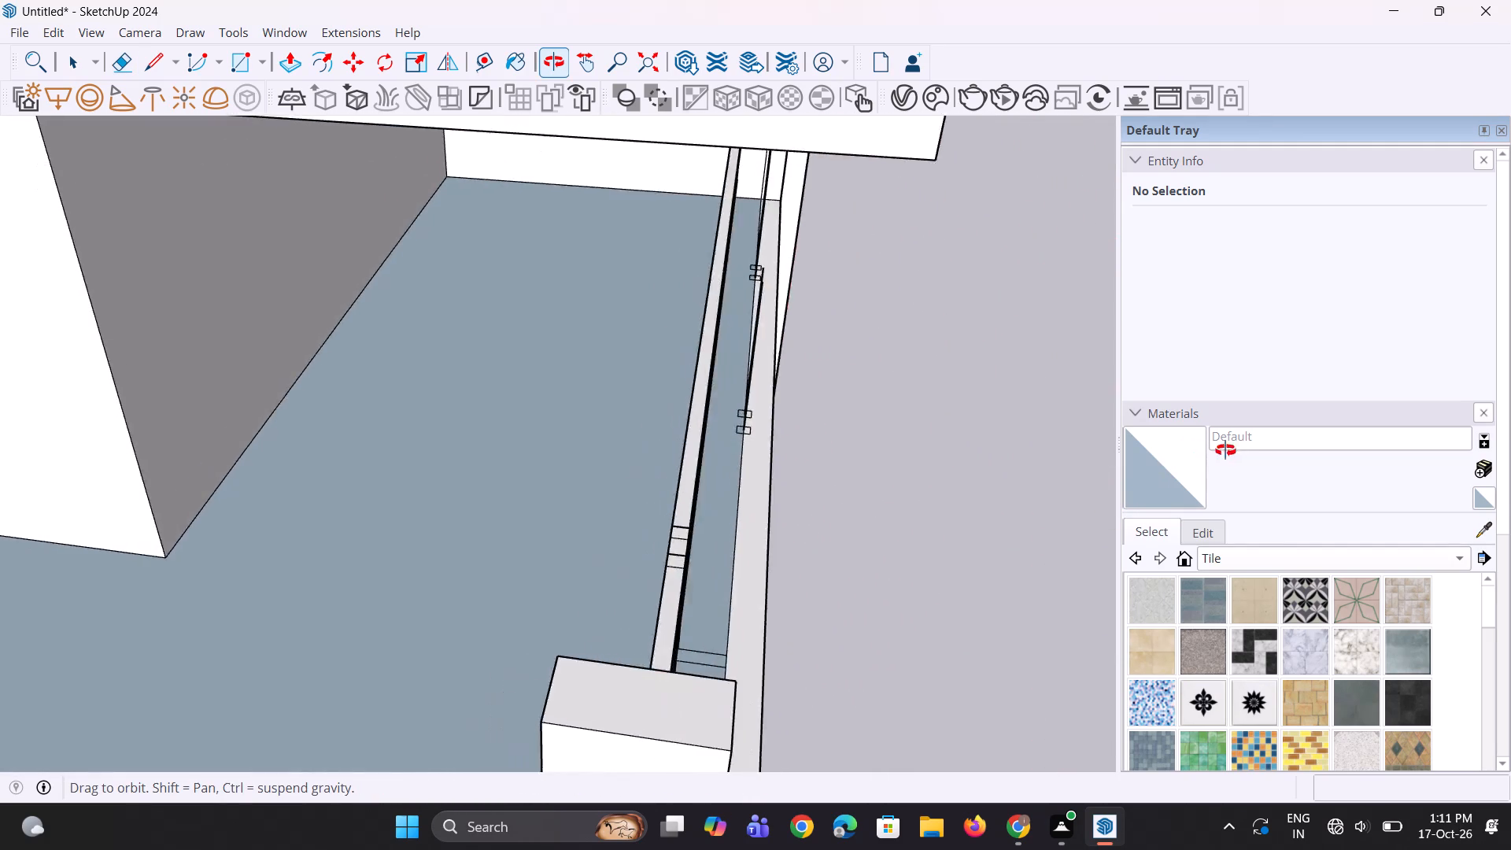
middle_drag(1225, 450, 1236, 448)
scroll(861, 373, up, 3)
middle_drag(721, 486, 971, 471)
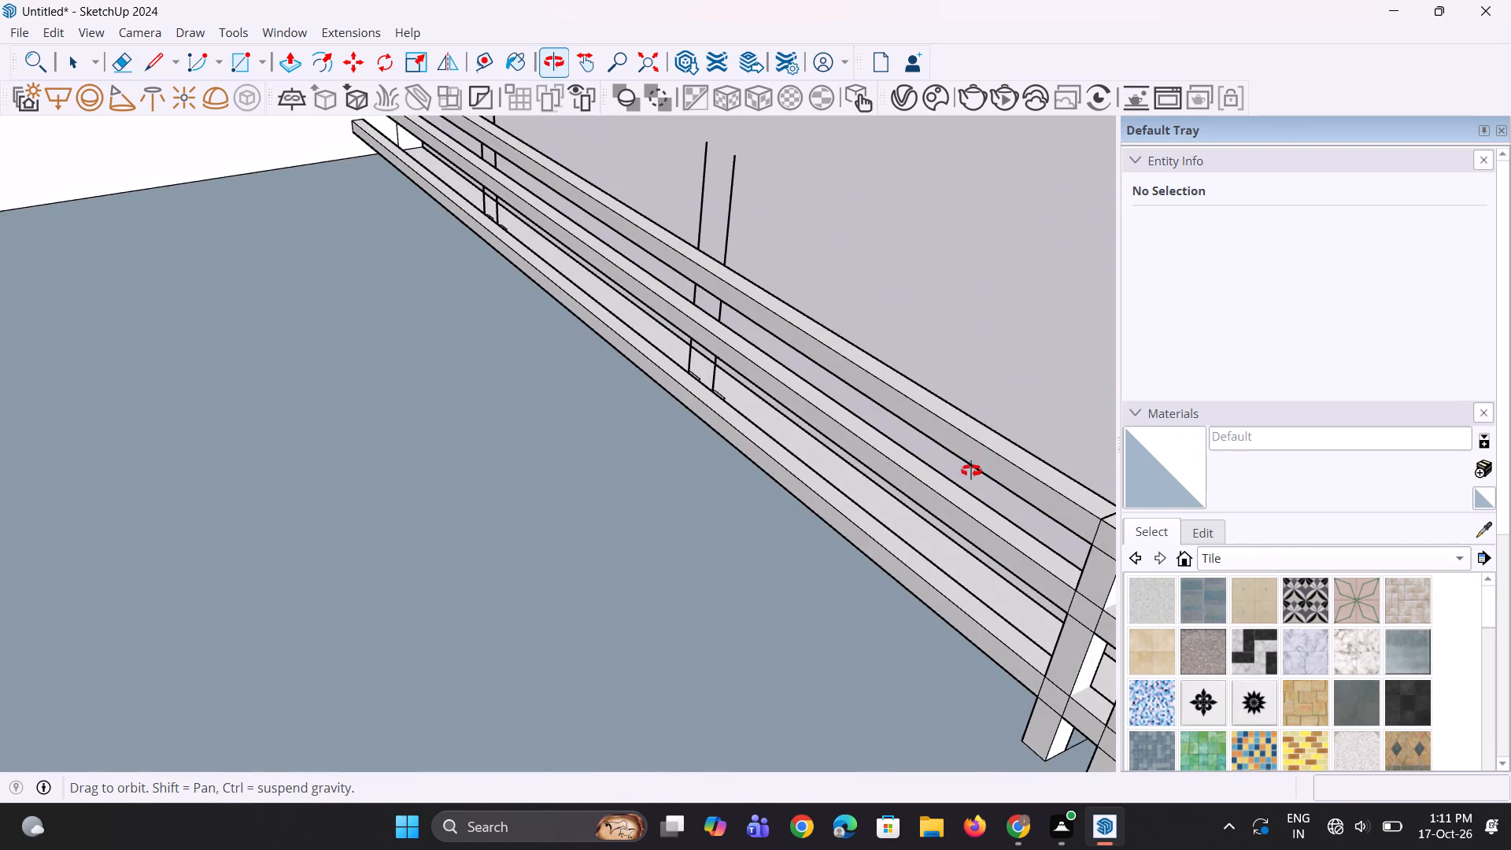
middle_drag(971, 471, 719, 514)
scroll(685, 562, down, 5)
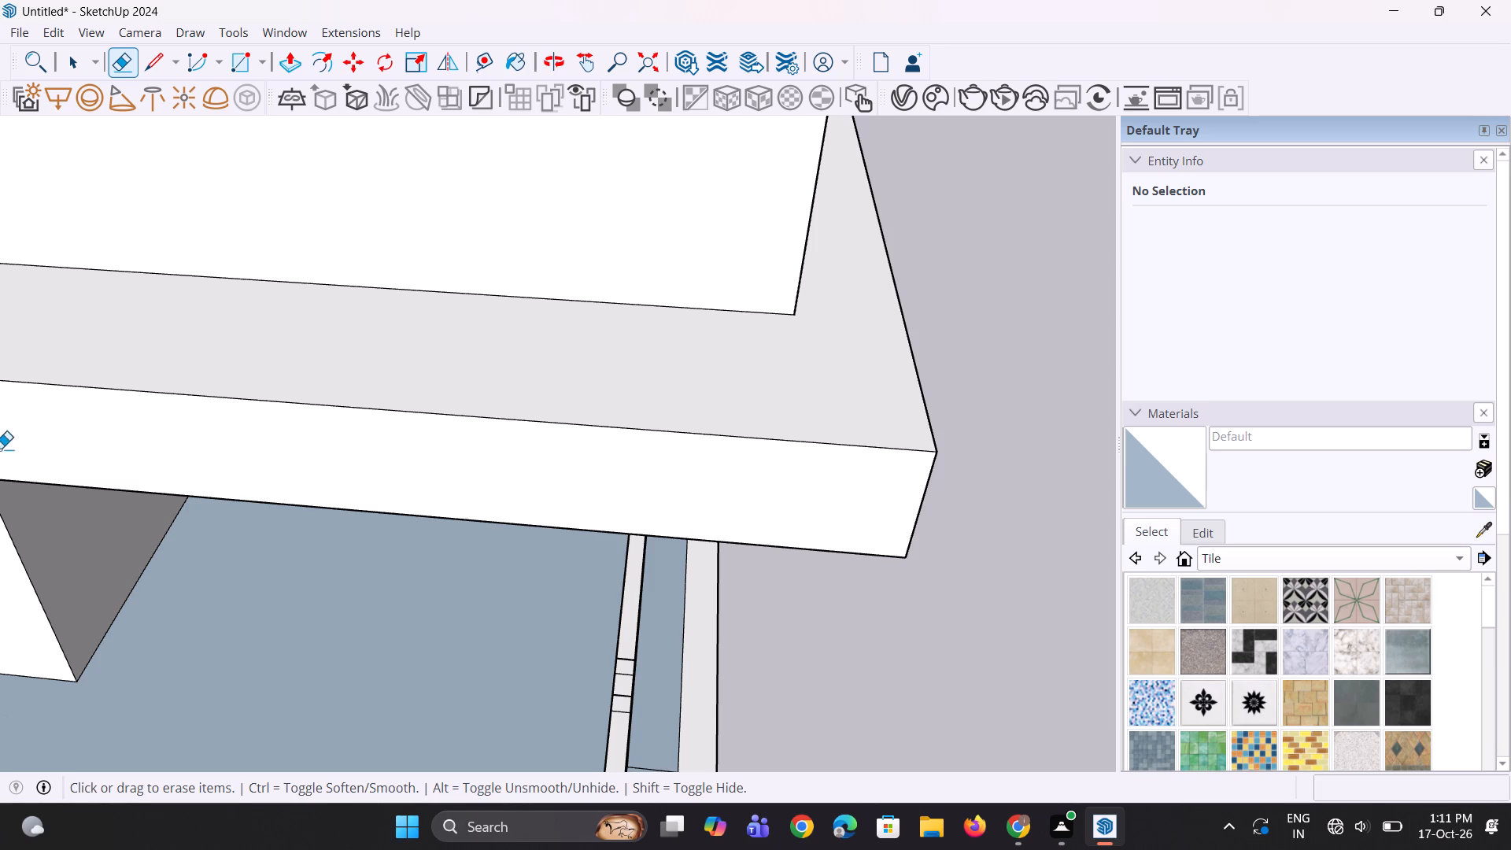
Save the model as rdrdrd in the Documents folder as a SketchUp model.
key(ctrl+s)
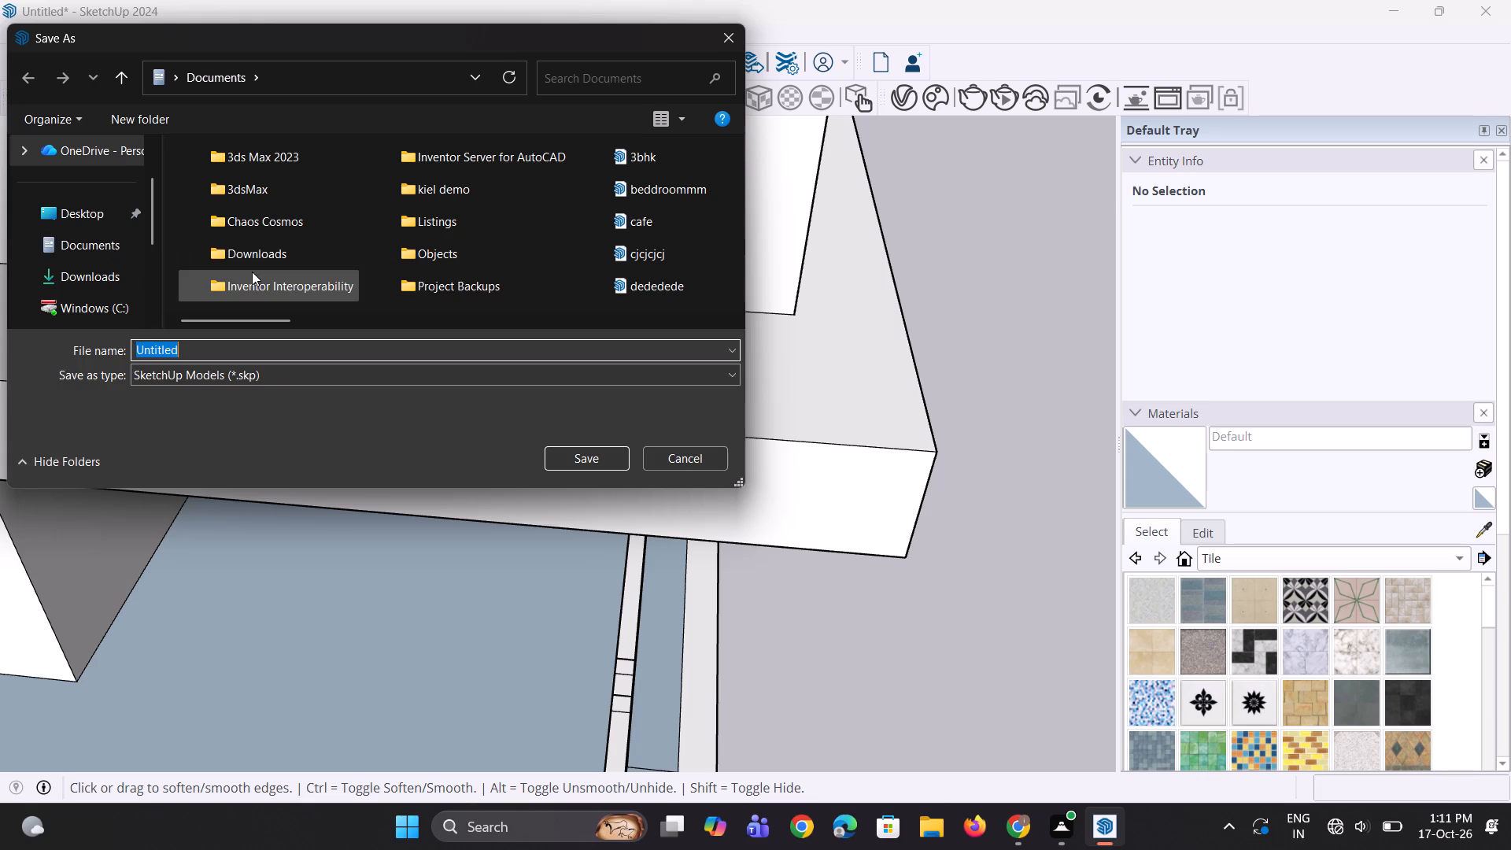
text(rs)
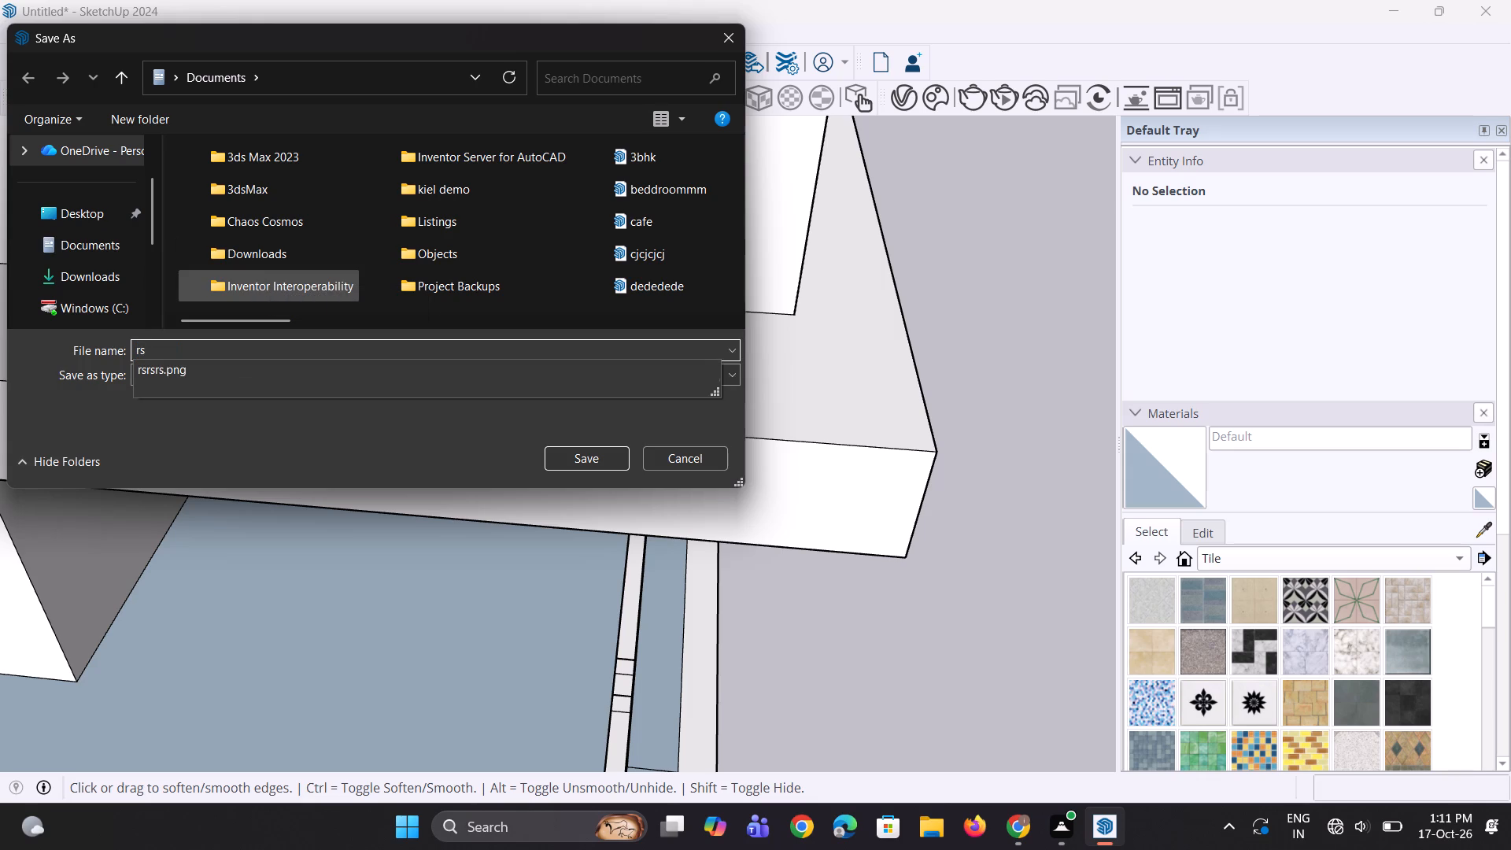
key(BackSpace)
key(BackSpace)
key(BackSpace)
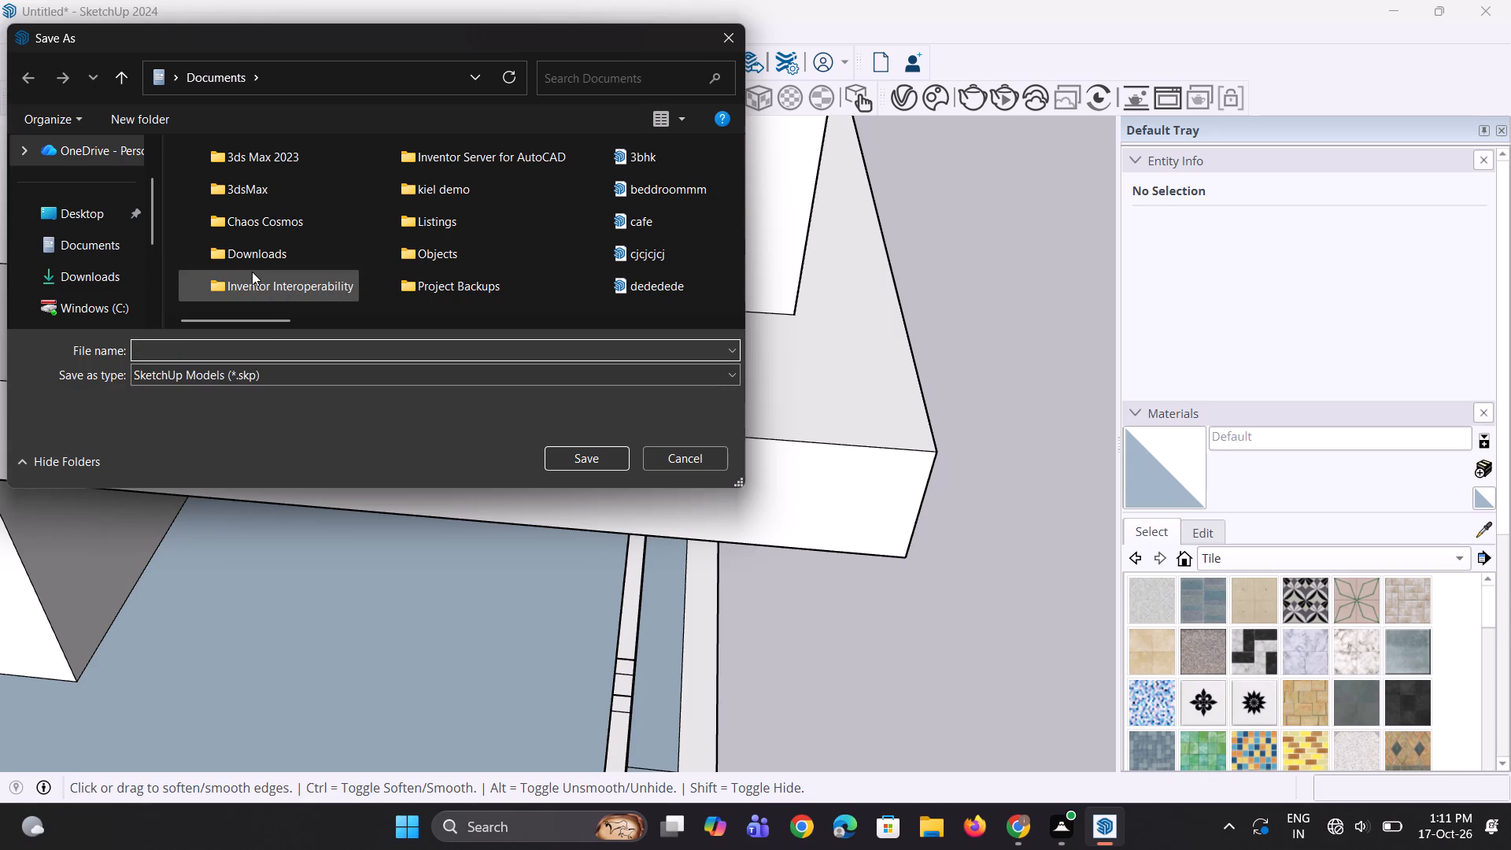
text(rdrdrd)
key(Return)
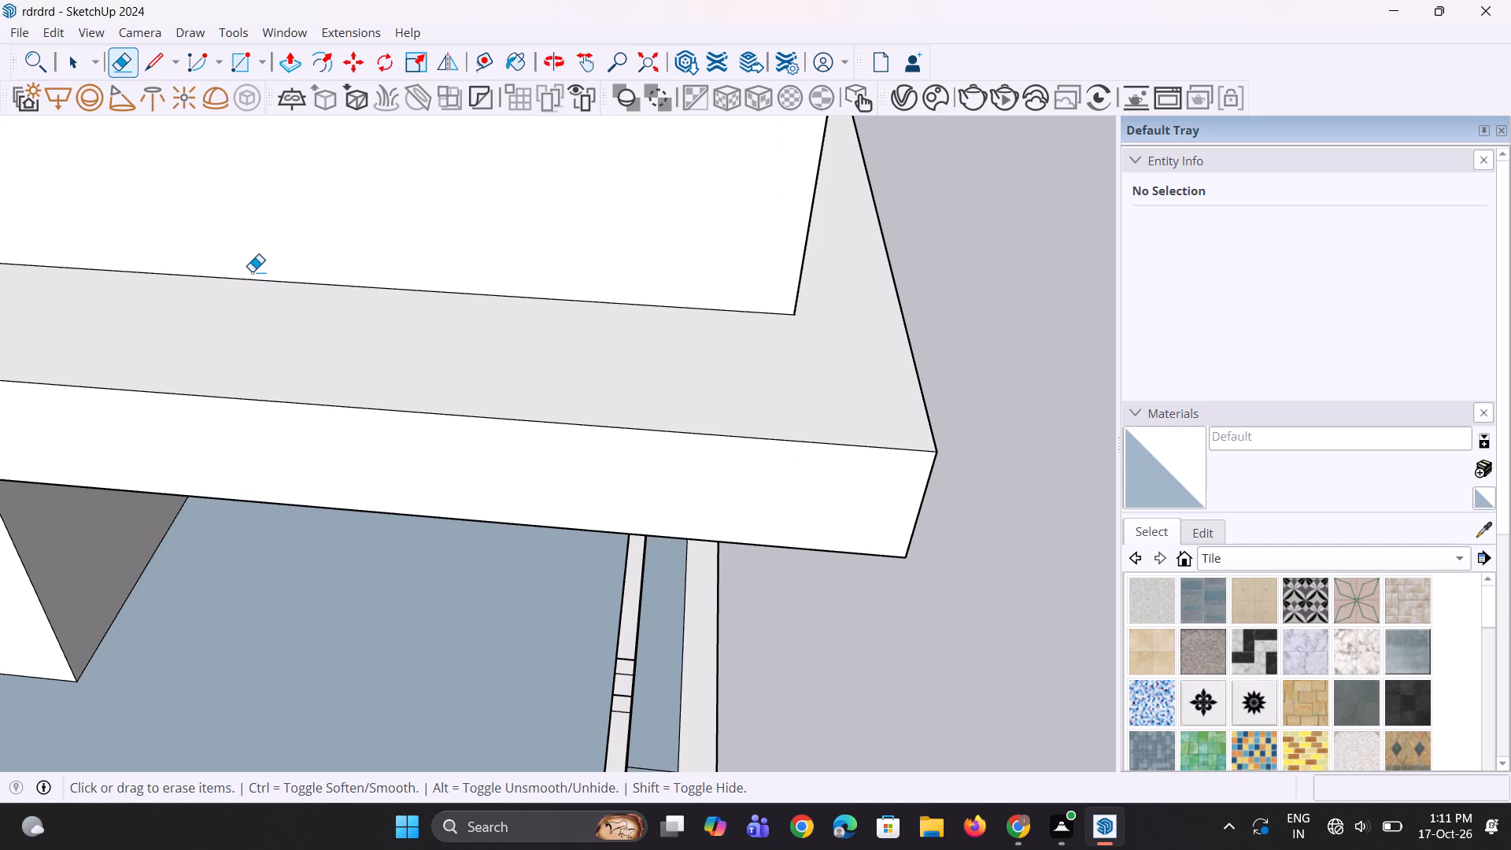
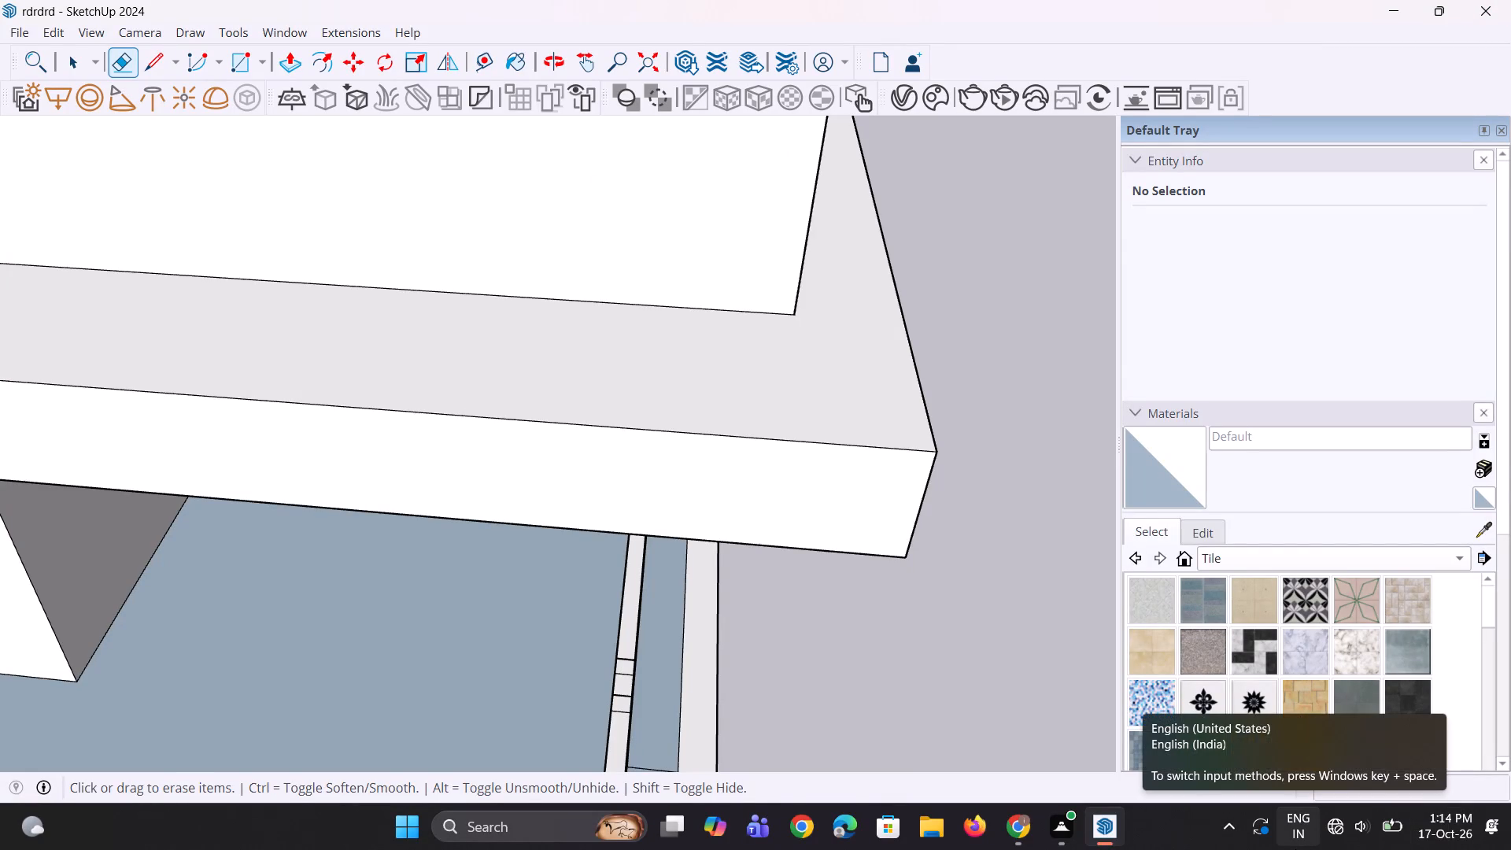
Push/Pull the first post base of the middle pair on the balcony ledge up about 3' 3 3/4".
scroll(1295, 849, up, 1)
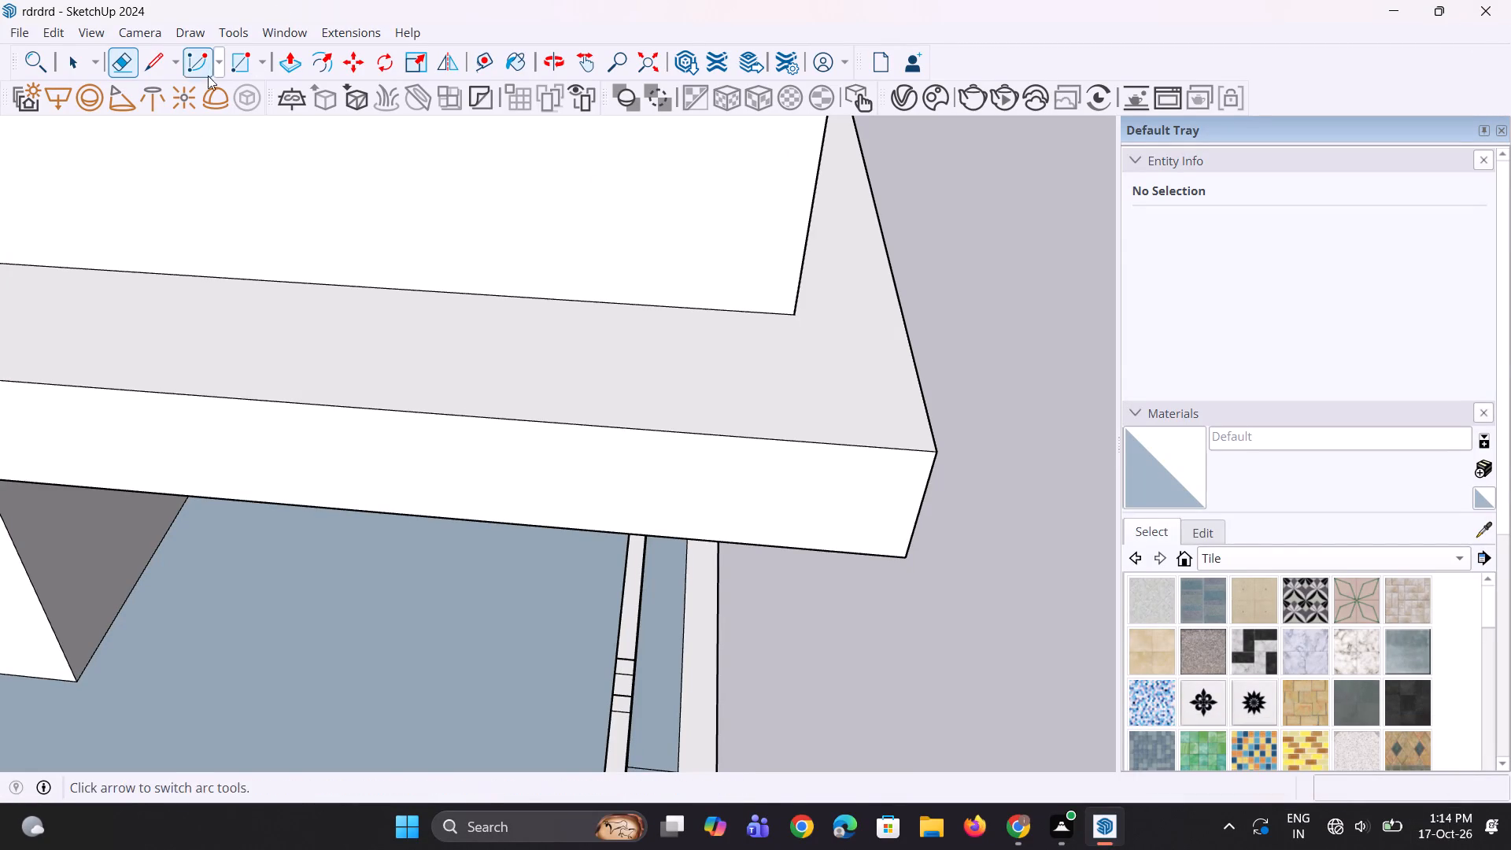
scroll(308, 287, down, 3)
middle_drag(727, 605, 537, 484)
scroll(547, 486, down, 7)
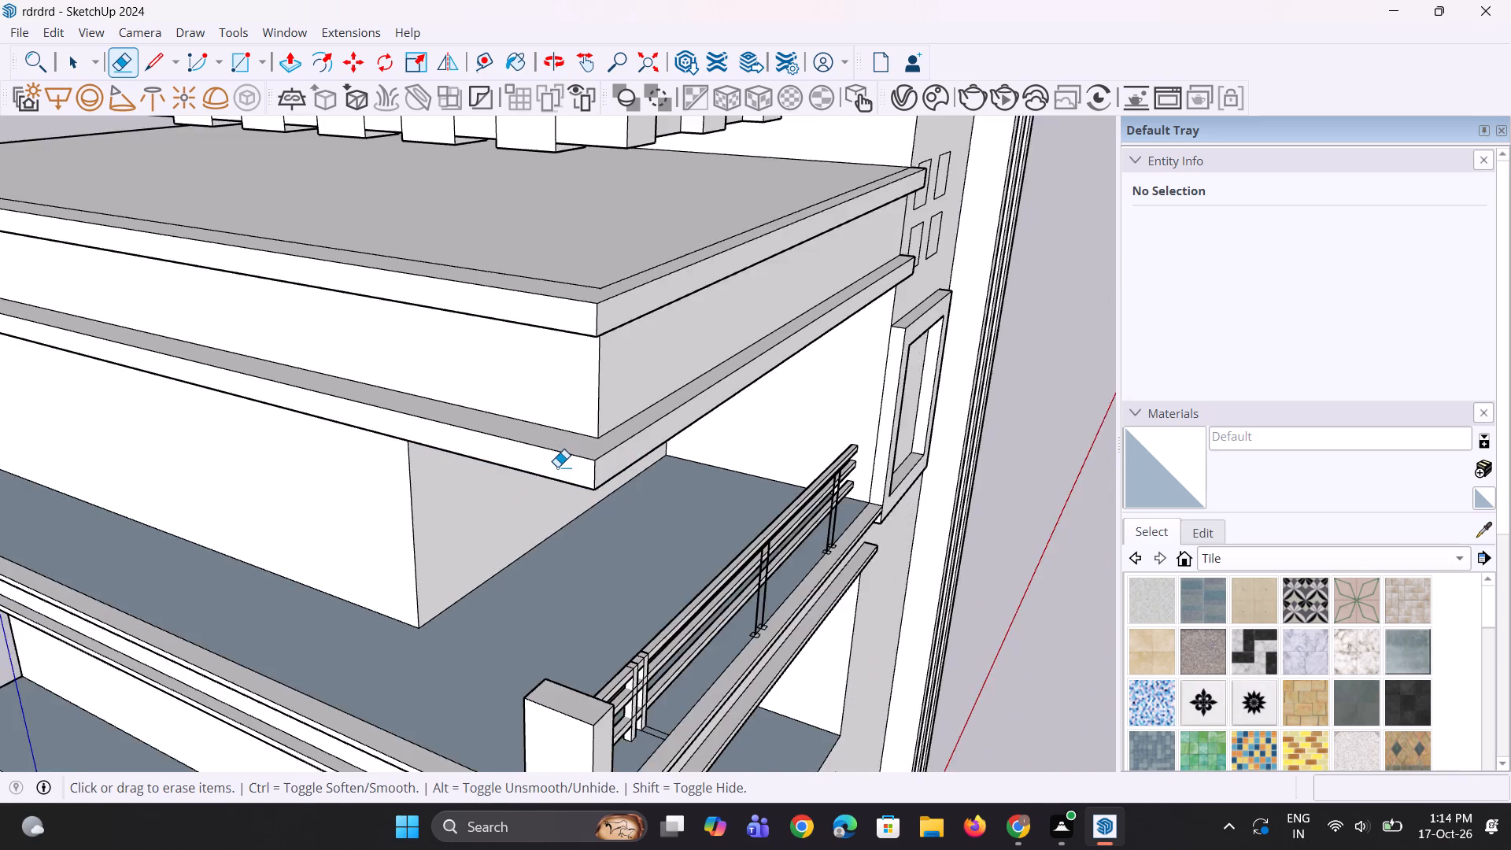
scroll(557, 467, down, 2)
middle_drag(617, 651, 530, 691)
scroll(738, 616, up, 11)
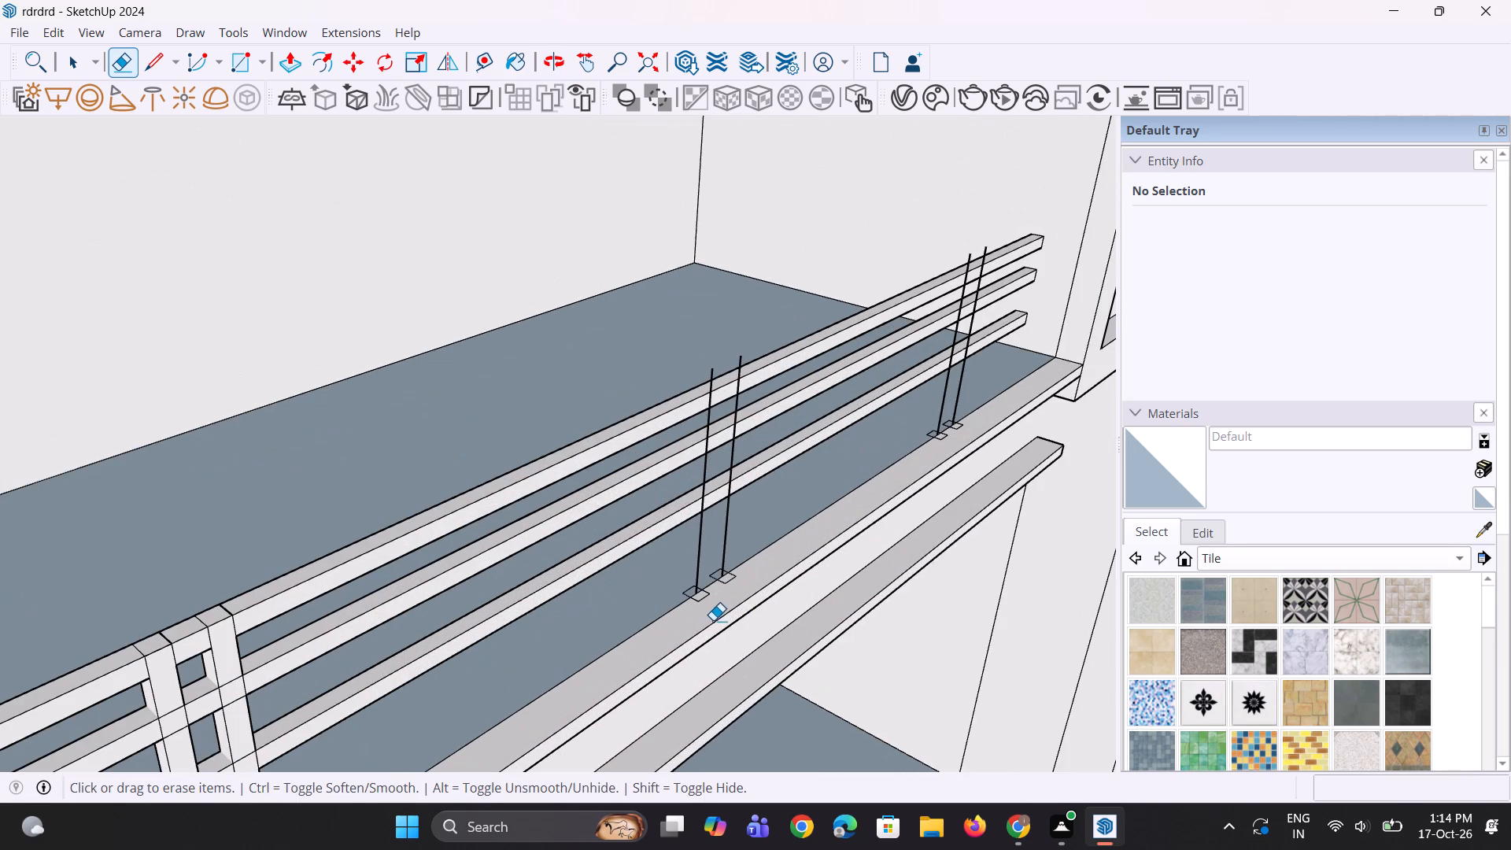
key(p)
scroll(745, 598, up, 2)
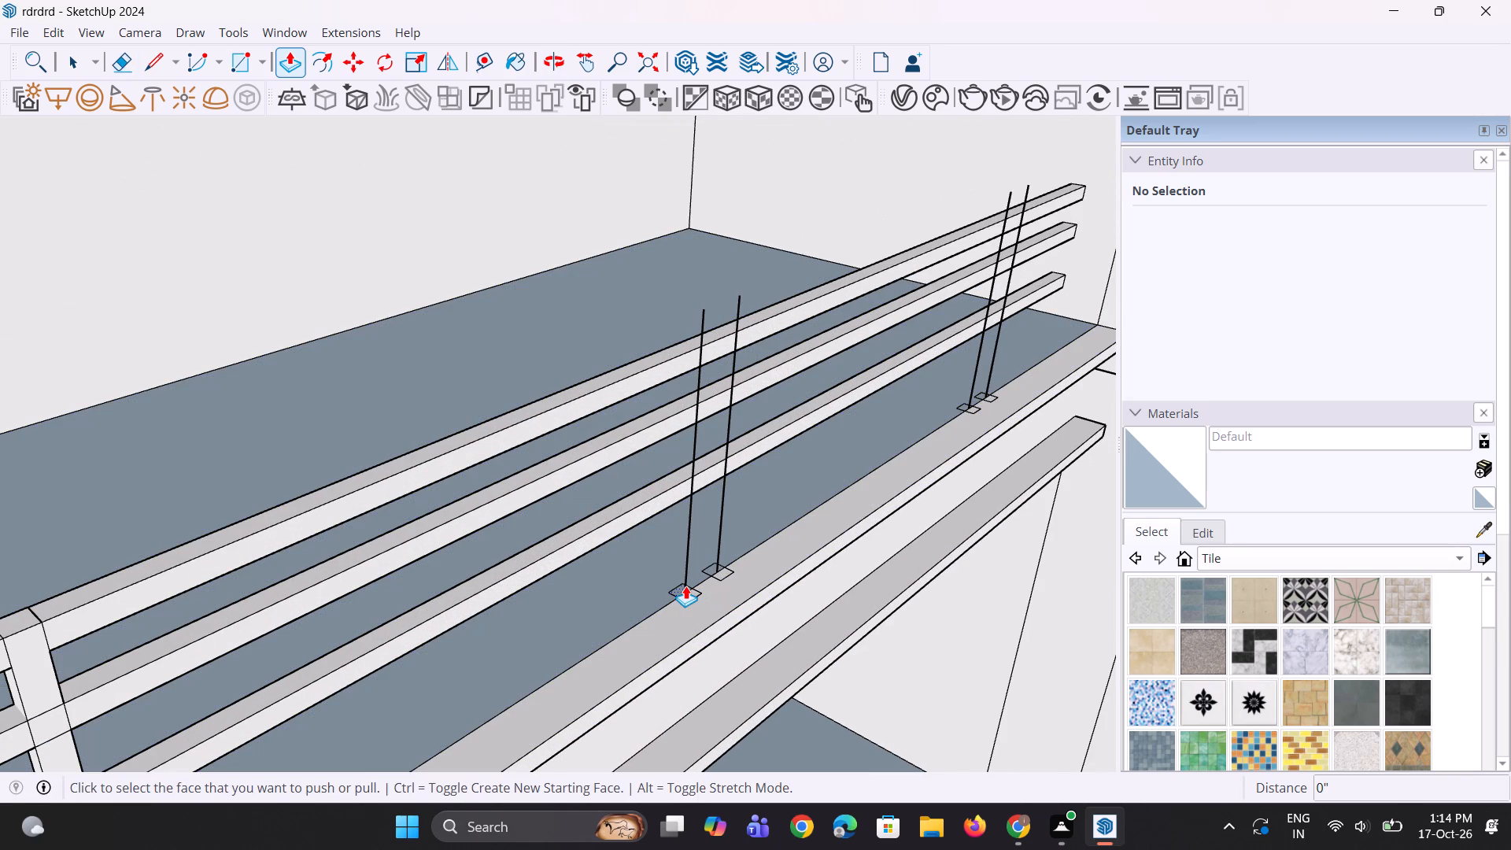
click(685, 586)
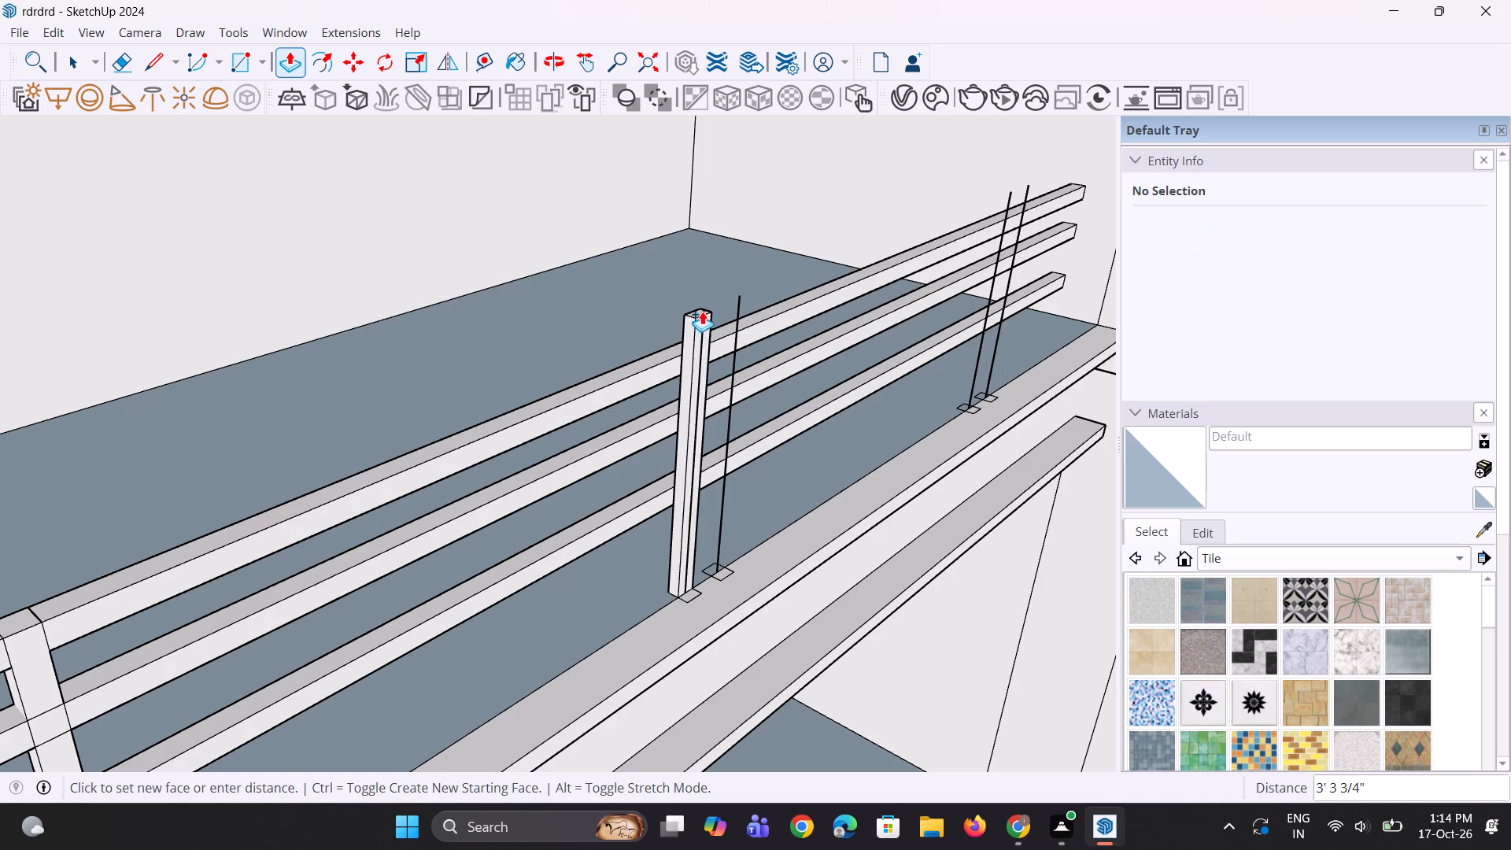
click(704, 310)
Erase the dividing line on the new post's side and pull that face out about 1 5/8" to the base corner.
scroll(689, 413, up, 7)
key(e)
scroll(720, 449, up, 2)
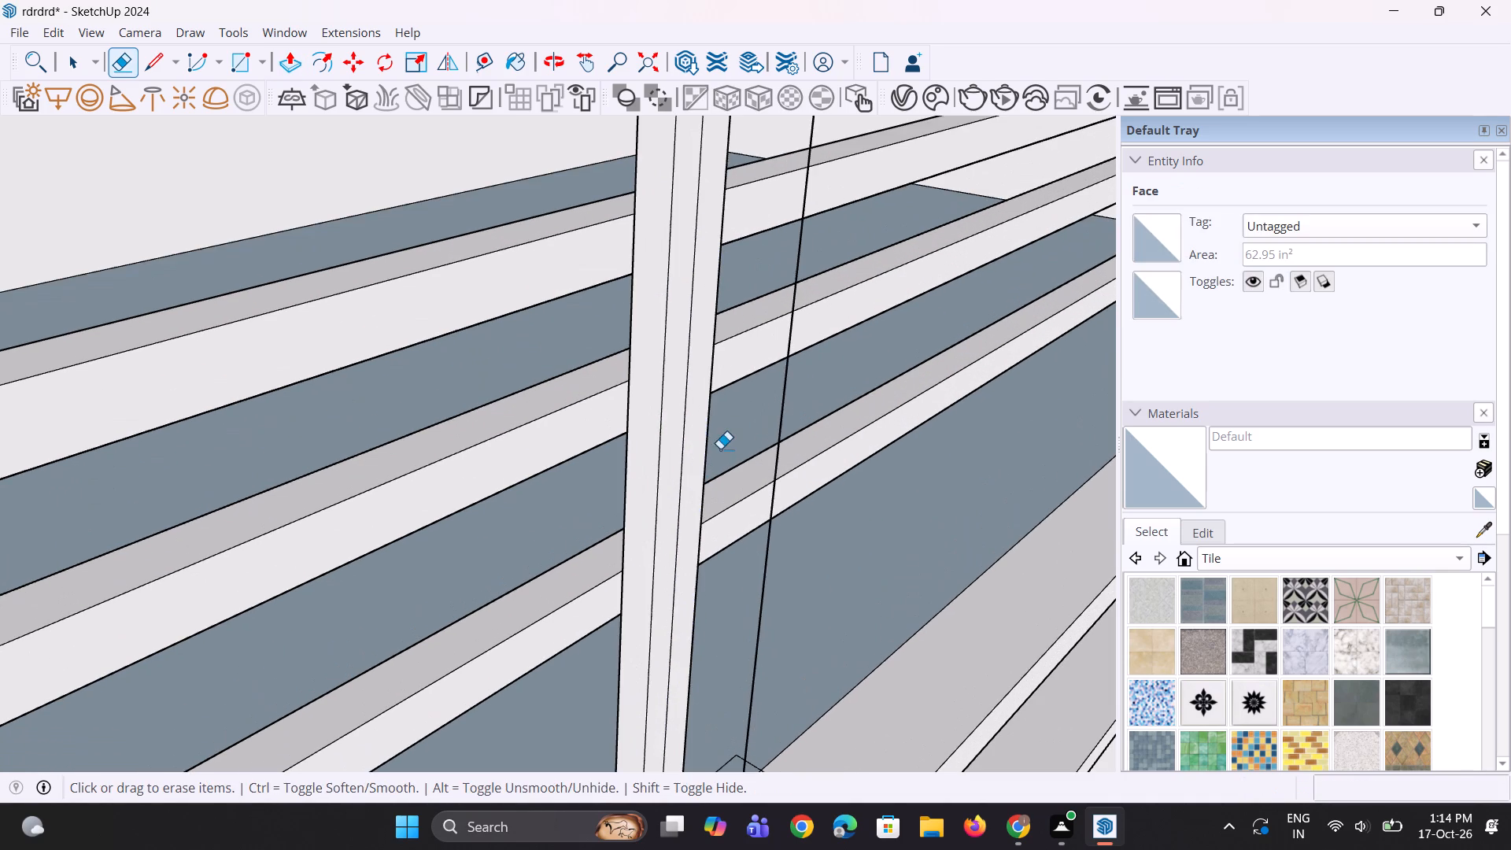
click(686, 438)
key(p)
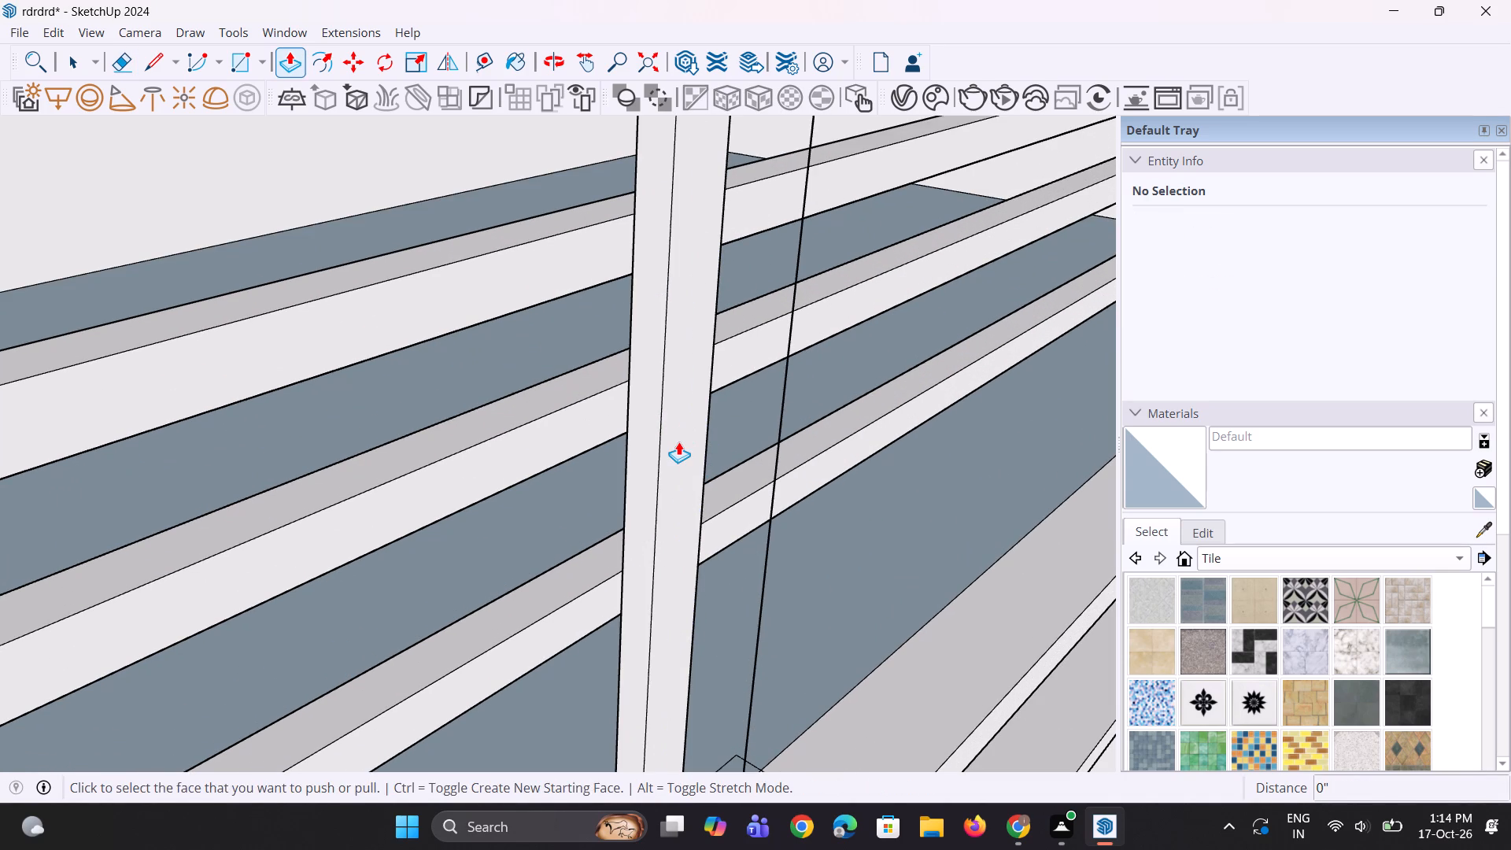
click(678, 442)
scroll(701, 453, down, 9)
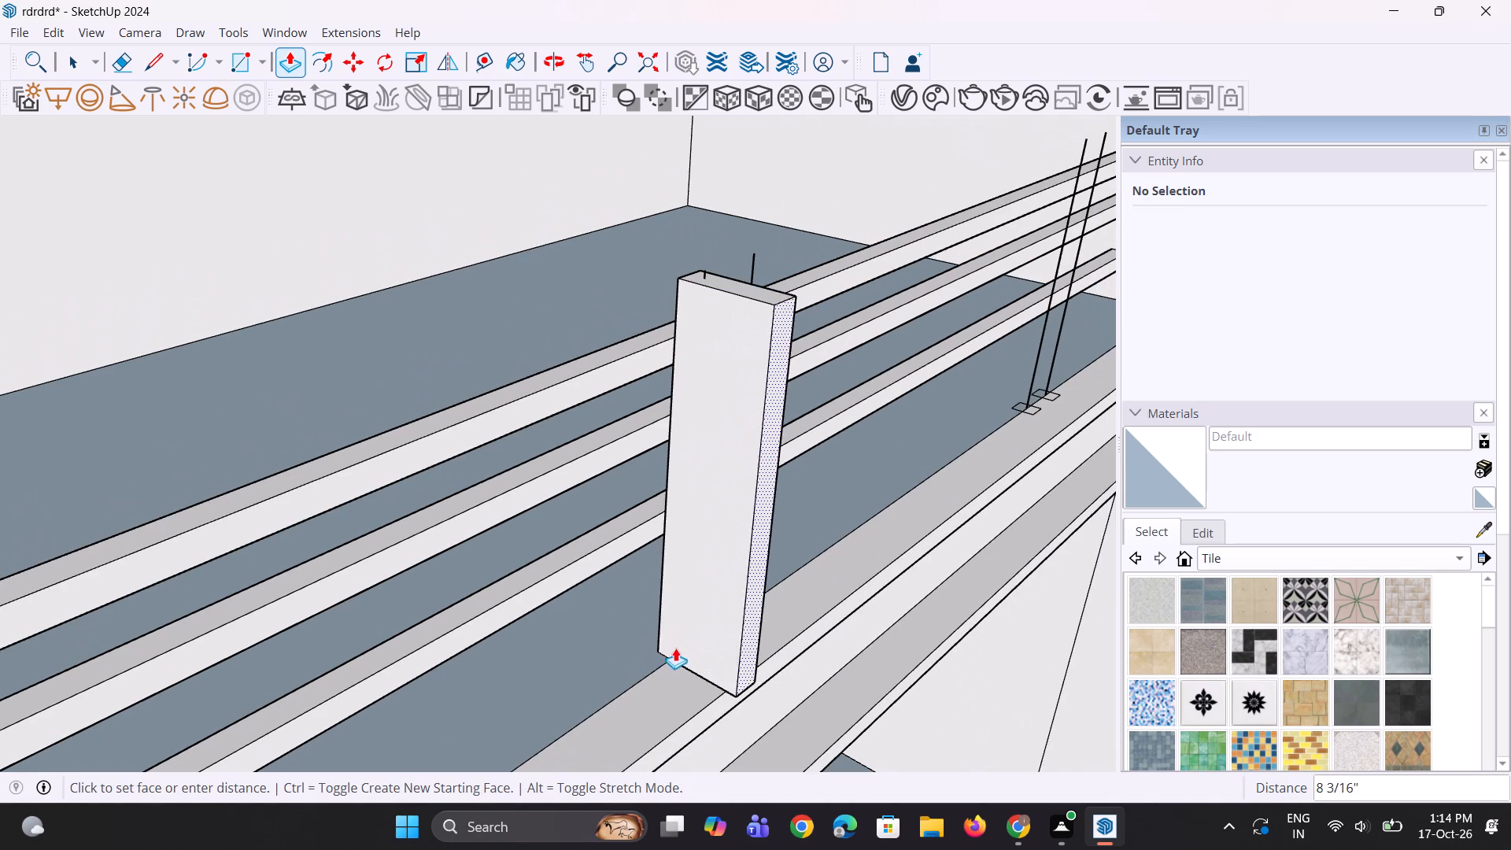
click(680, 664)
Bring the post into line with the rails, pulling its inner face about 10 1/2" and pushing its outer face in about 10 13/16".
middle_drag(658, 589, 678, 595)
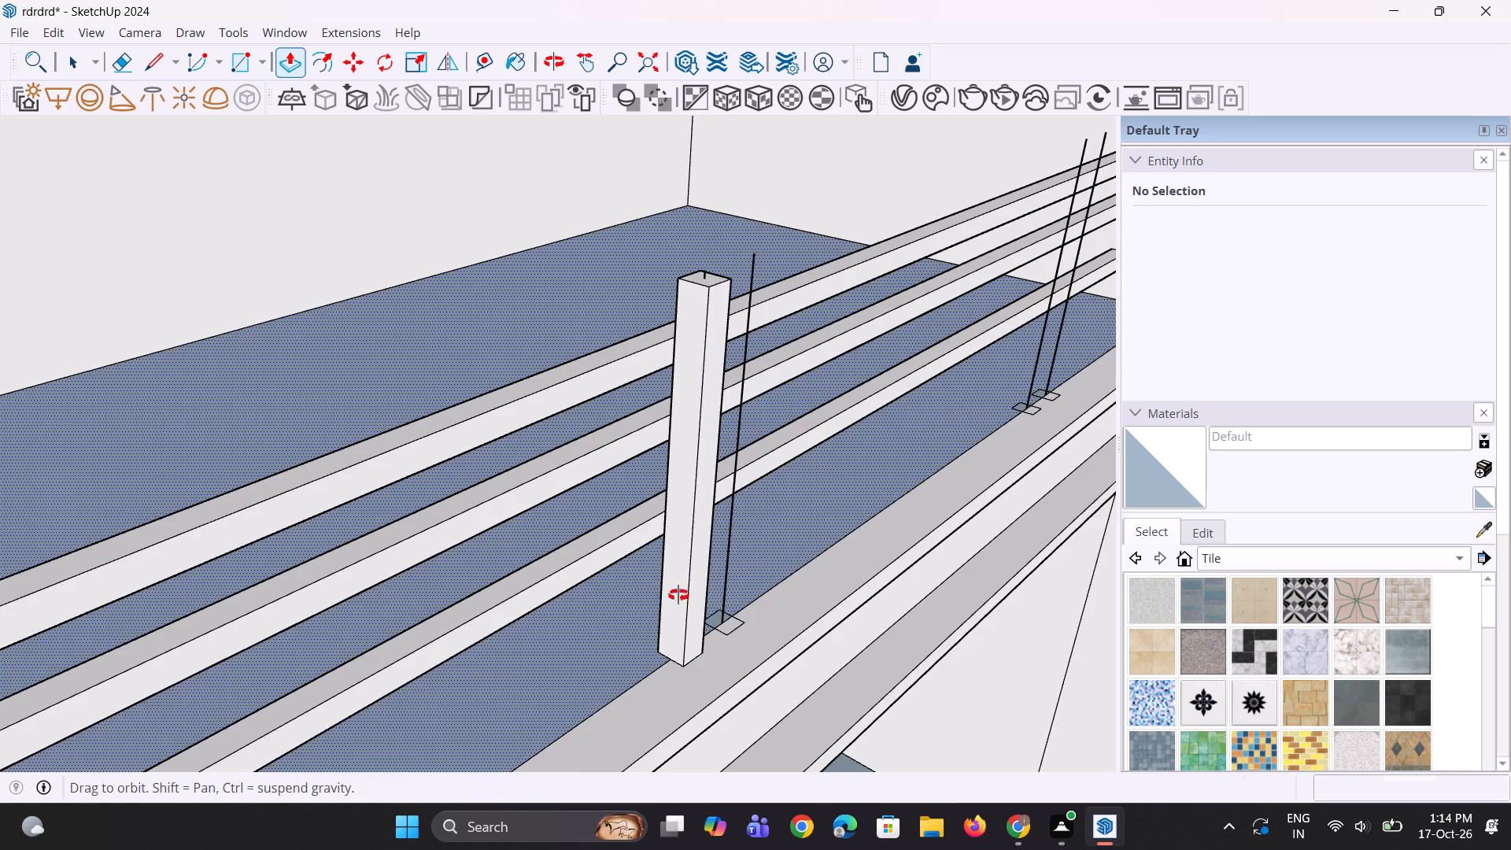
middle_drag(678, 595, 952, 626)
scroll(799, 449, up, 2)
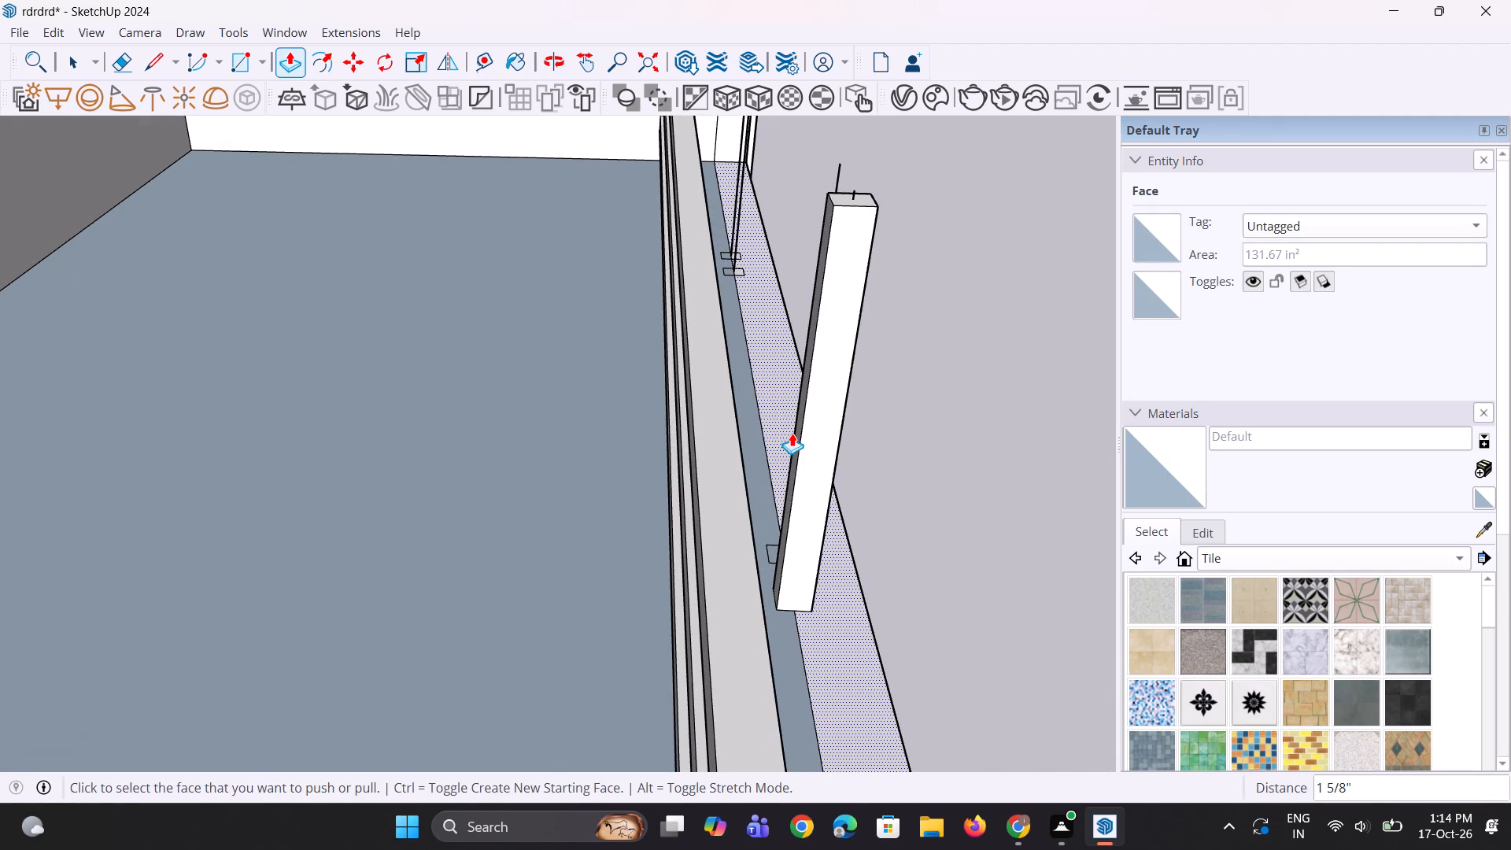
click(792, 433)
key(Escape)
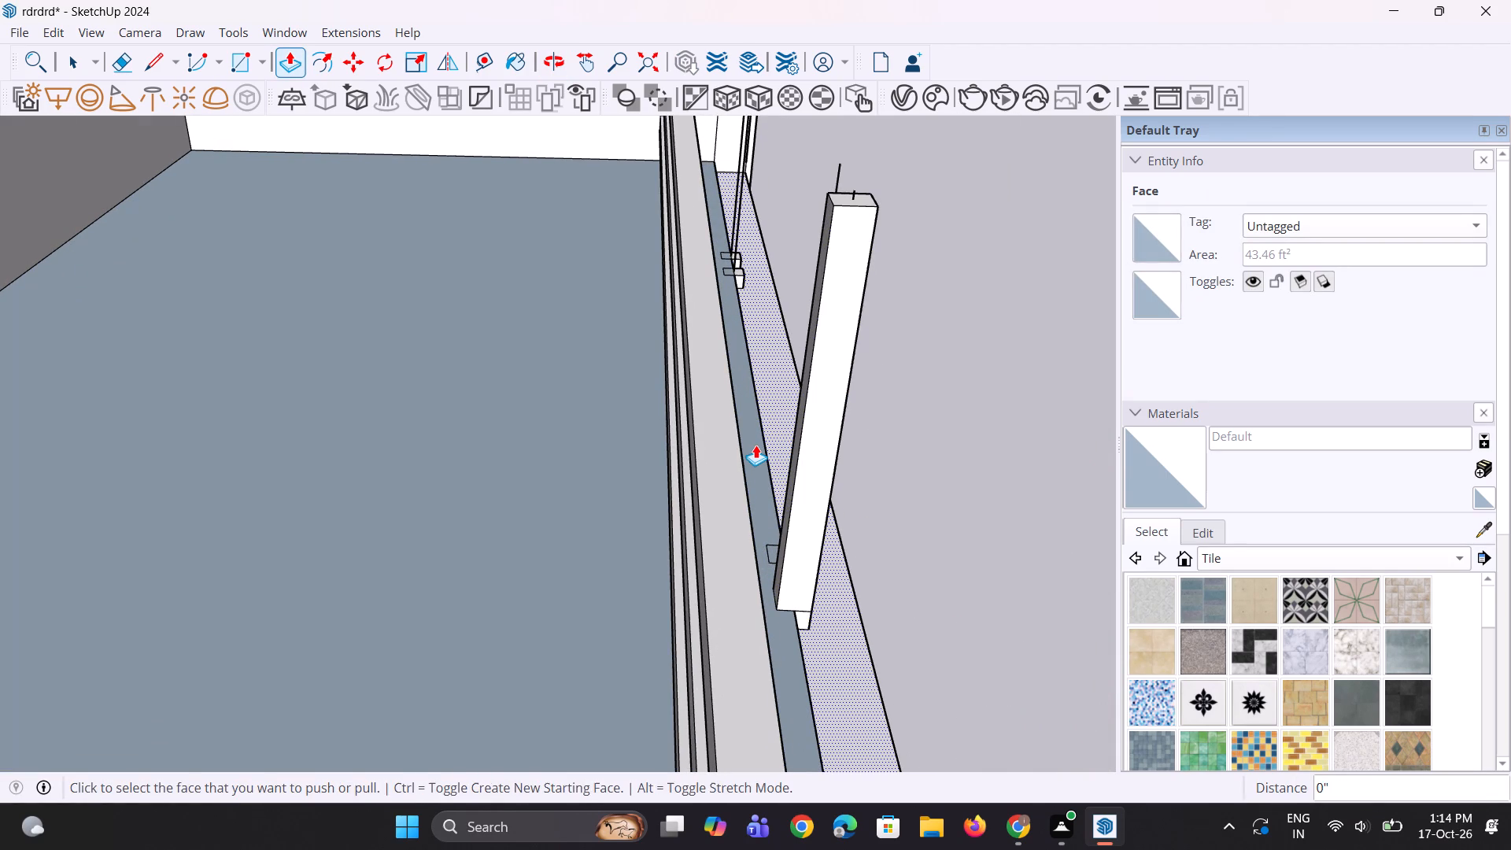
scroll(755, 445, up, 1)
middle_drag(829, 466, 907, 473)
click(804, 351)
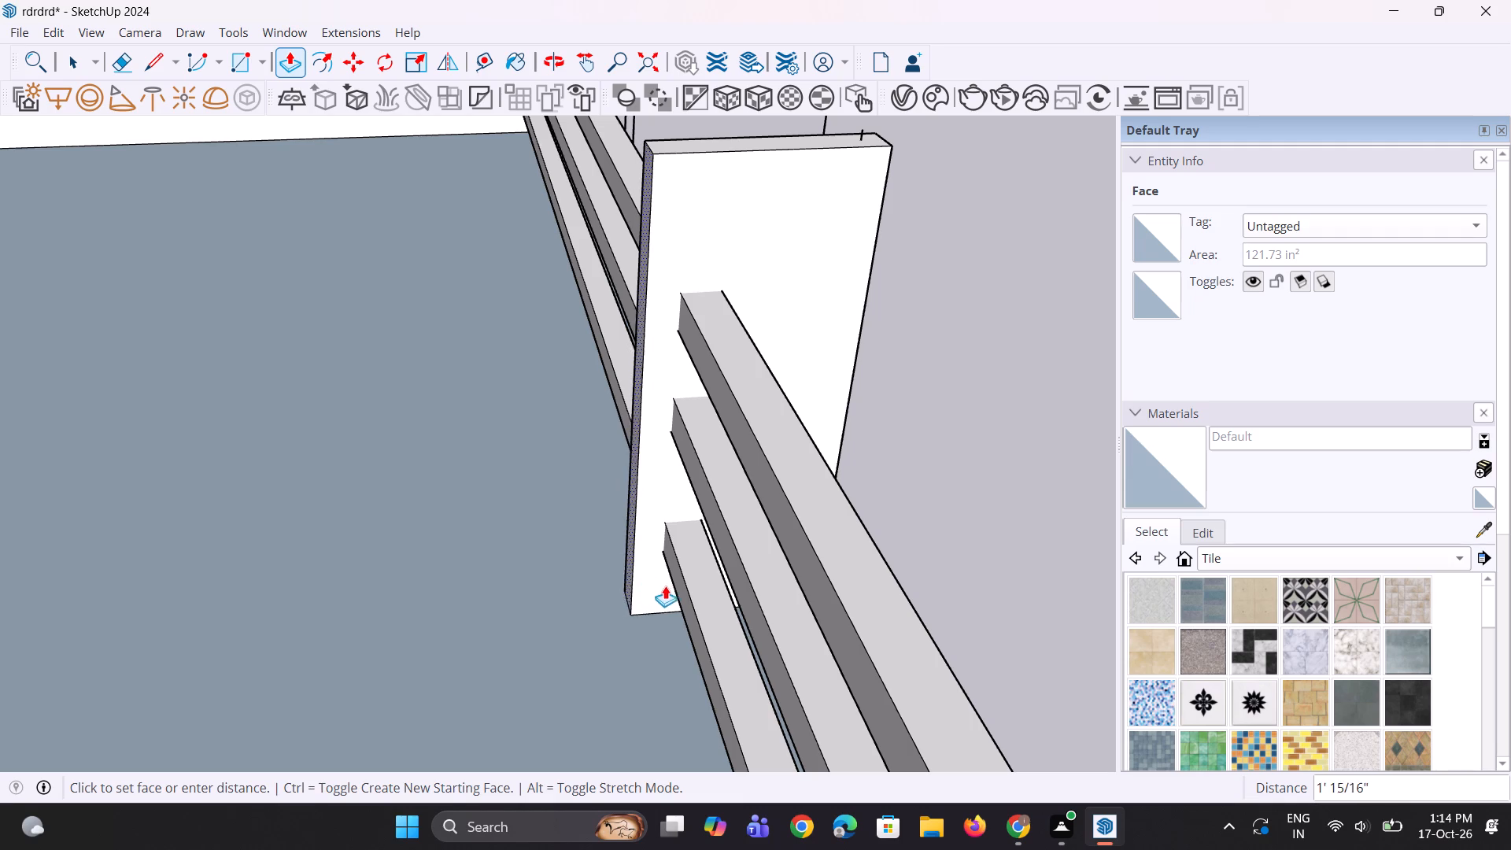
click(678, 589)
middle_drag(826, 602, 436, 507)
scroll(728, 539, up, 2)
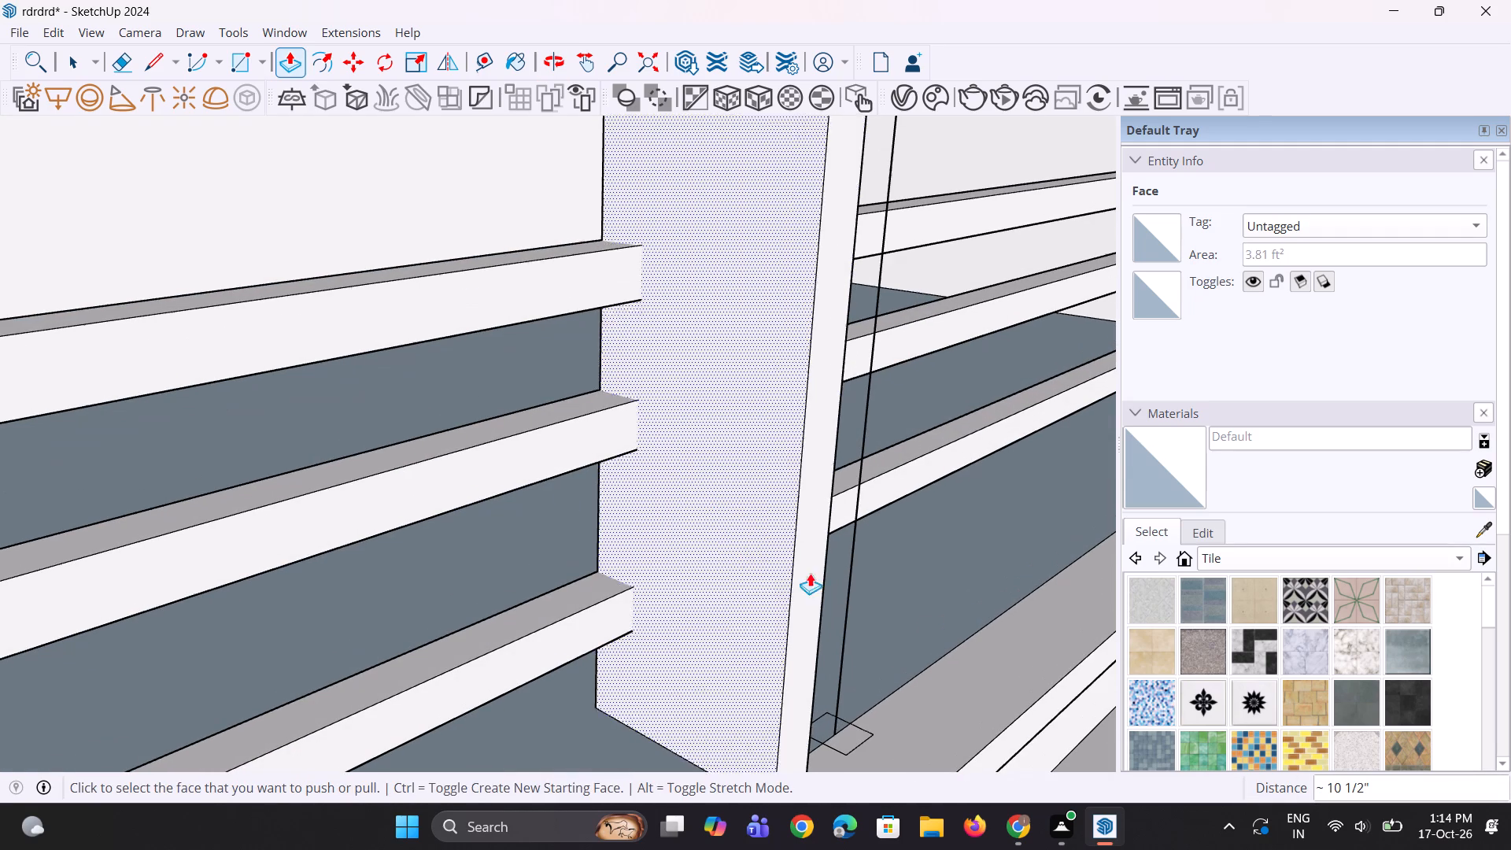
click(800, 577)
click(604, 619)
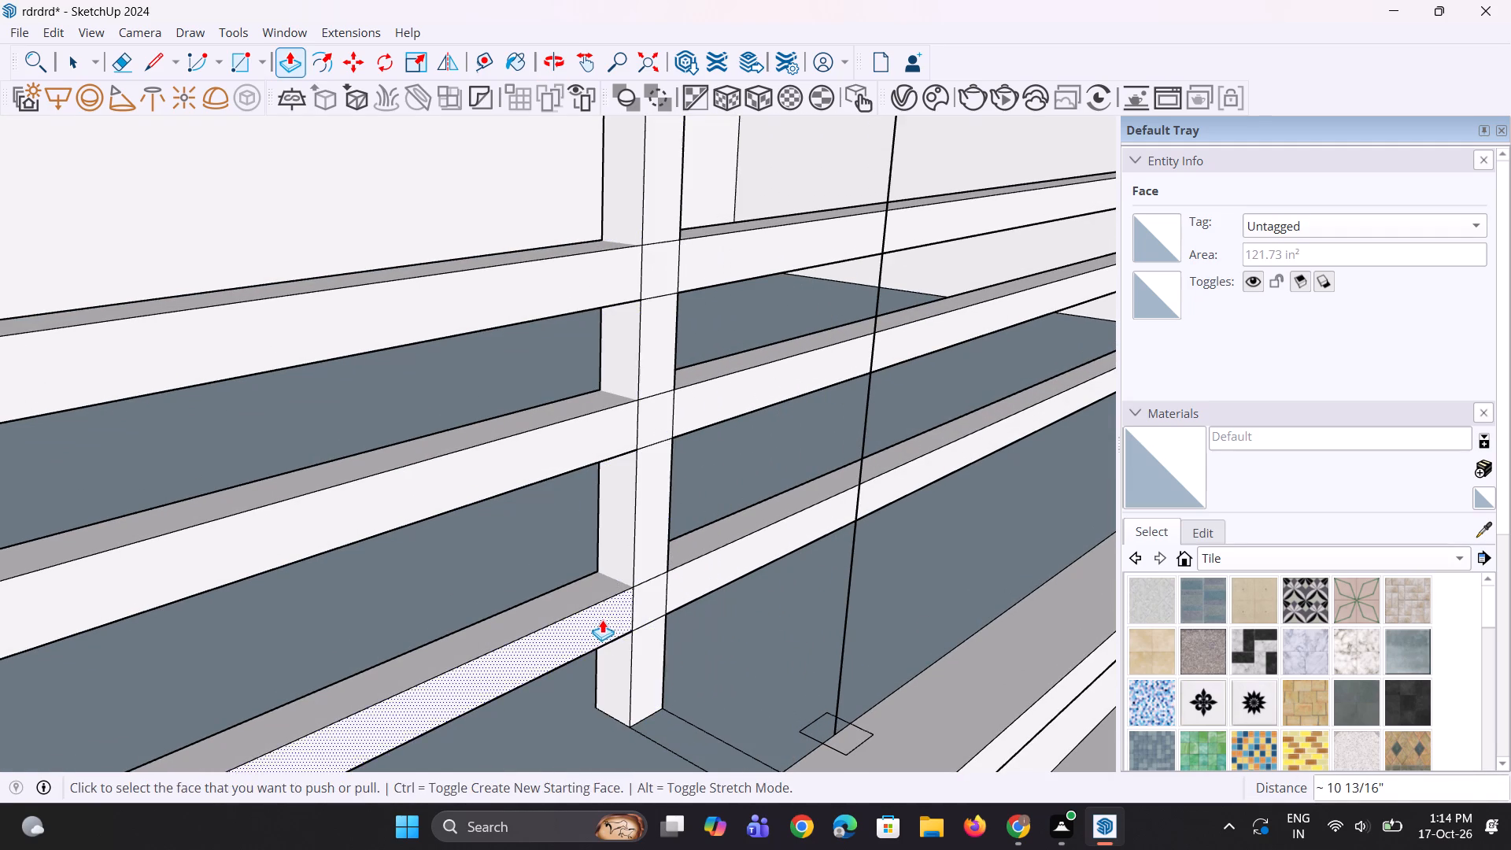
Lower the post's top face about 9 15/16" to meet the top of the upper rail.
middle_drag(609, 629, 634, 630)
scroll(719, 662, down, 6)
scroll(704, 496, down, 3)
scroll(682, 384, up, 5)
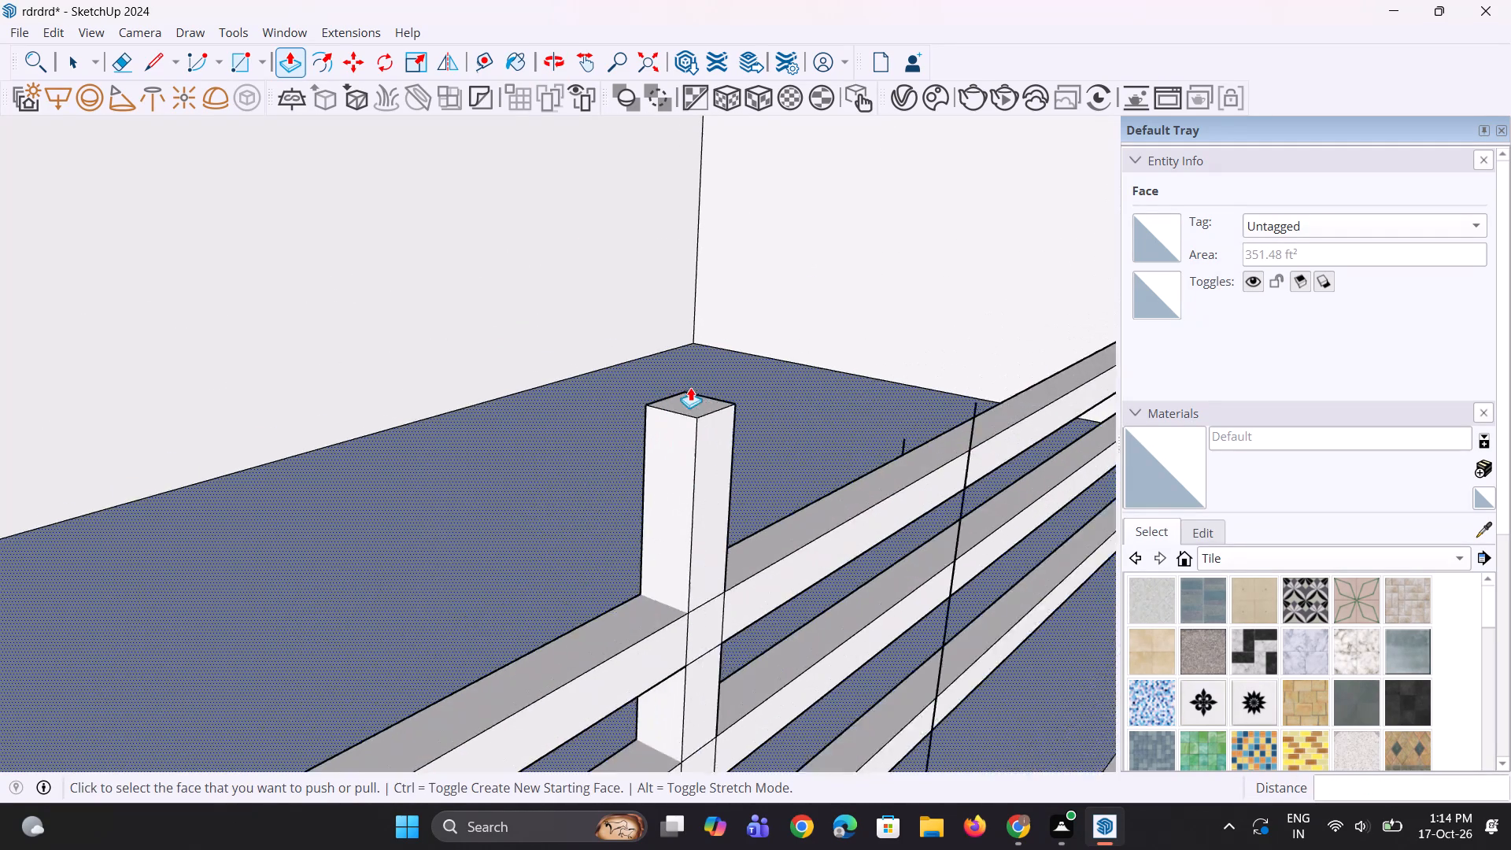
scroll(690, 387, up, 1)
click(689, 431)
scroll(689, 495, down, 14)
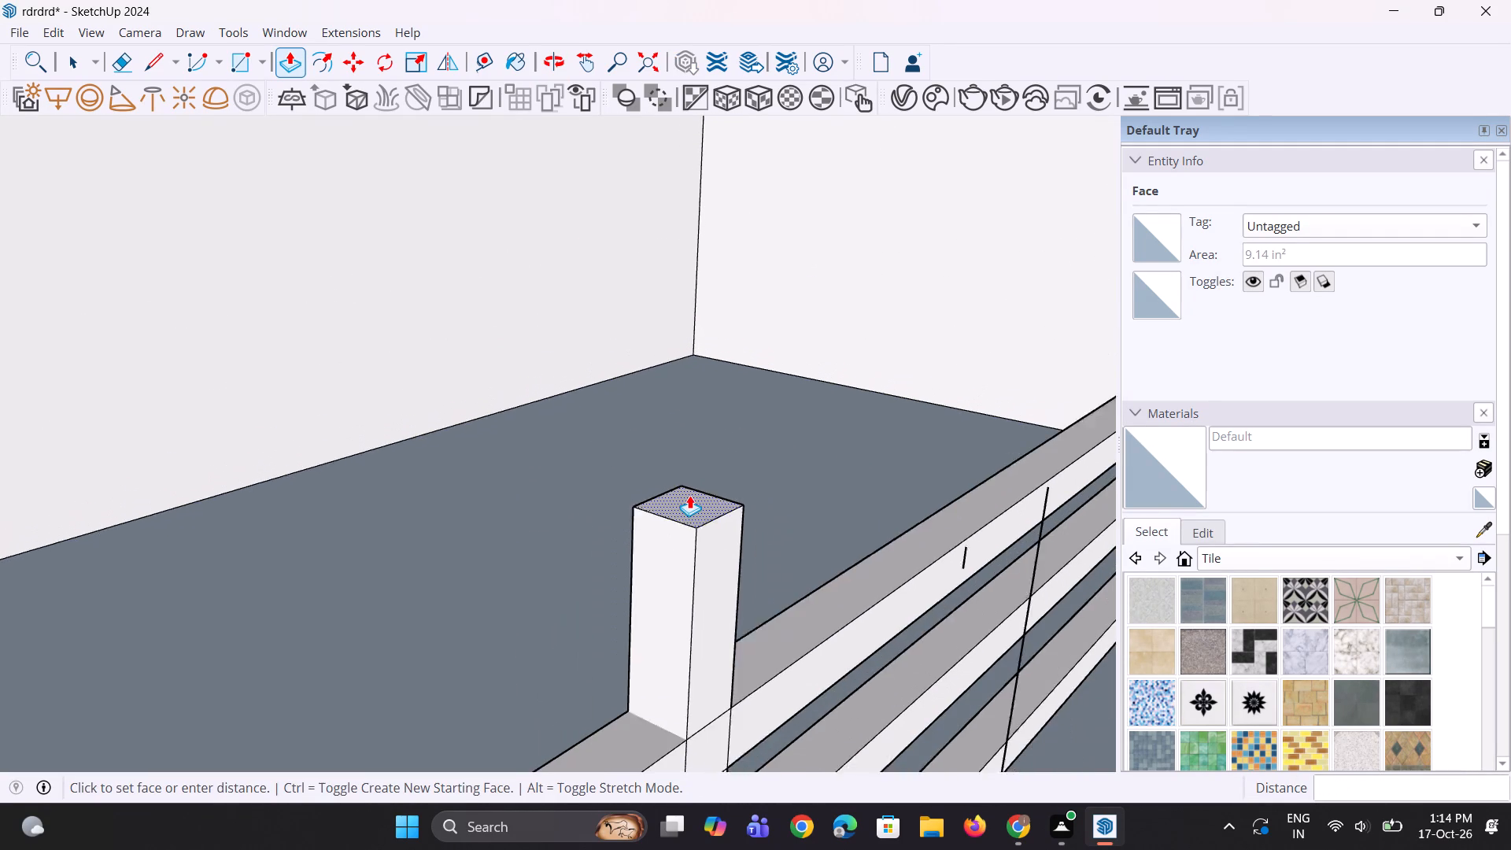
scroll(689, 495, down, 1)
click(636, 667)
Push/Pull the second post base of the middle pair up about 3' 4 5/8".
scroll(769, 622, down, 5)
middle_drag(880, 604, 879, 604)
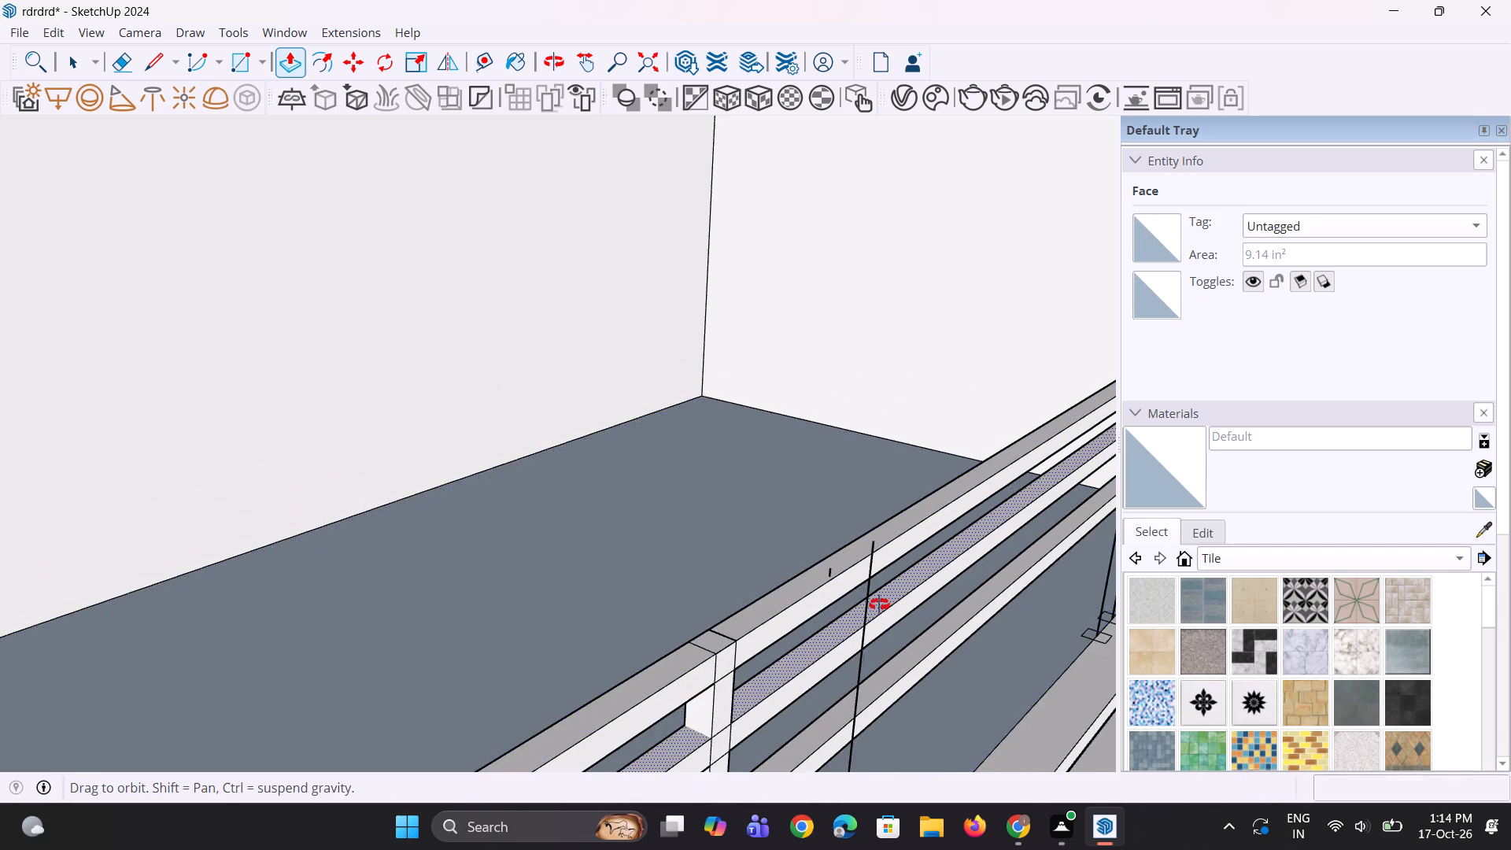
middle_drag(879, 604, 839, 591)
scroll(751, 514, down, 10)
middle_drag(799, 564, 759, 645)
scroll(748, 628, up, 4)
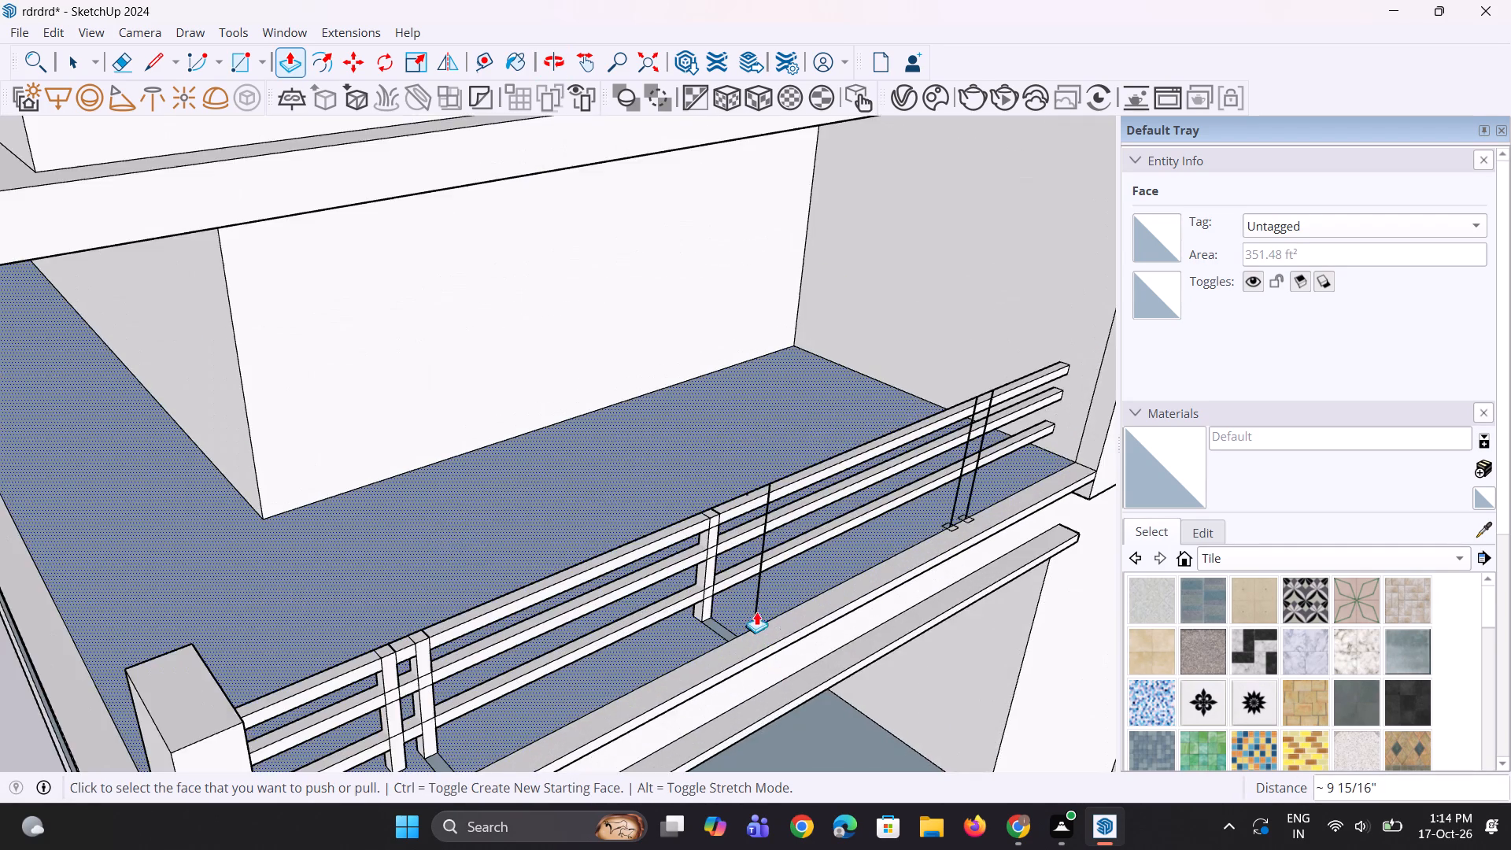
scroll(756, 612, up, 9)
scroll(659, 575, down, 10)
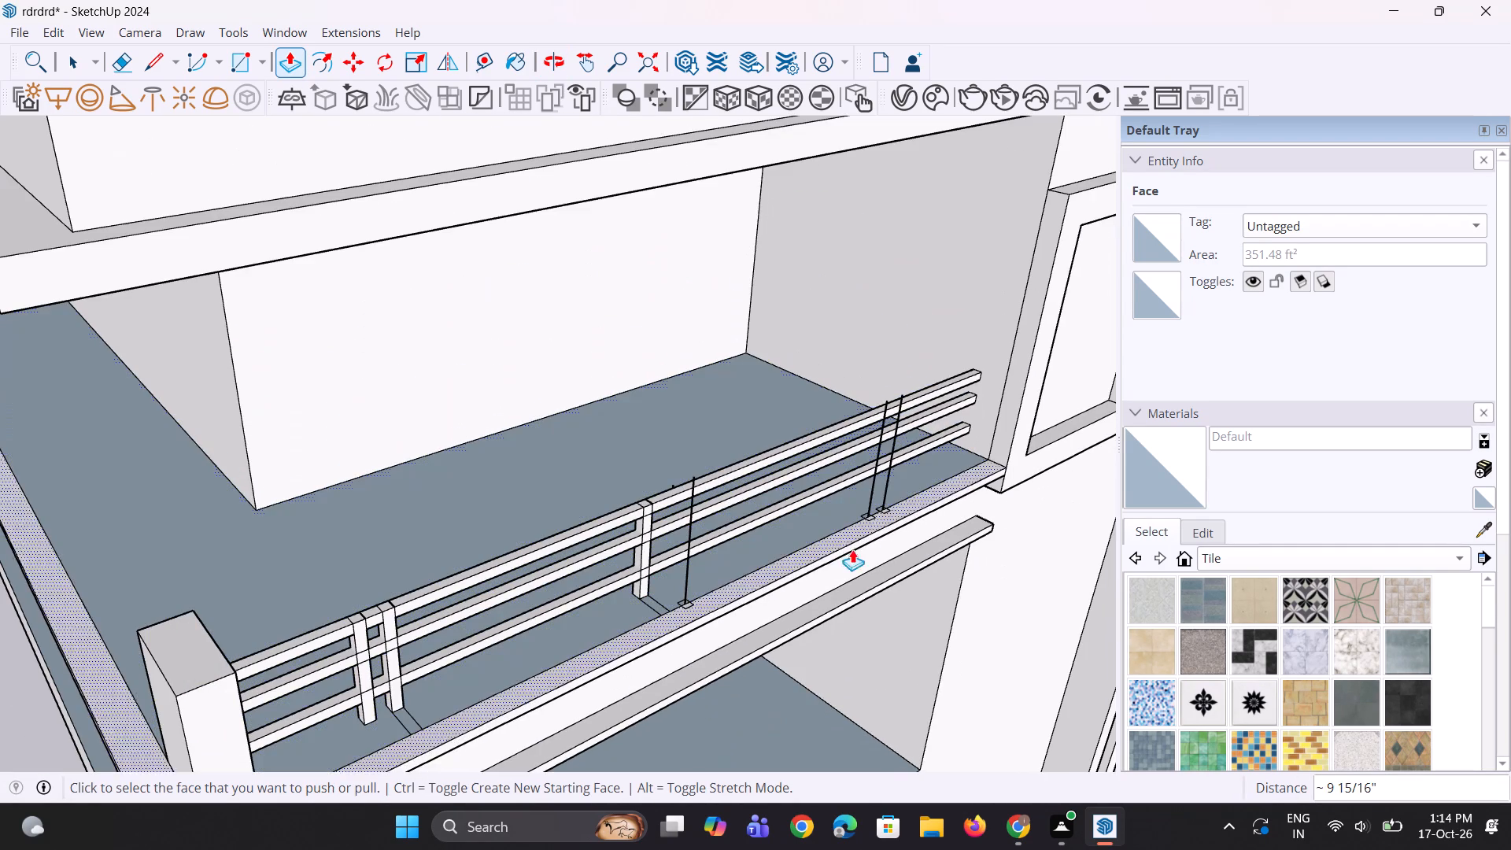
scroll(659, 577, up, 7)
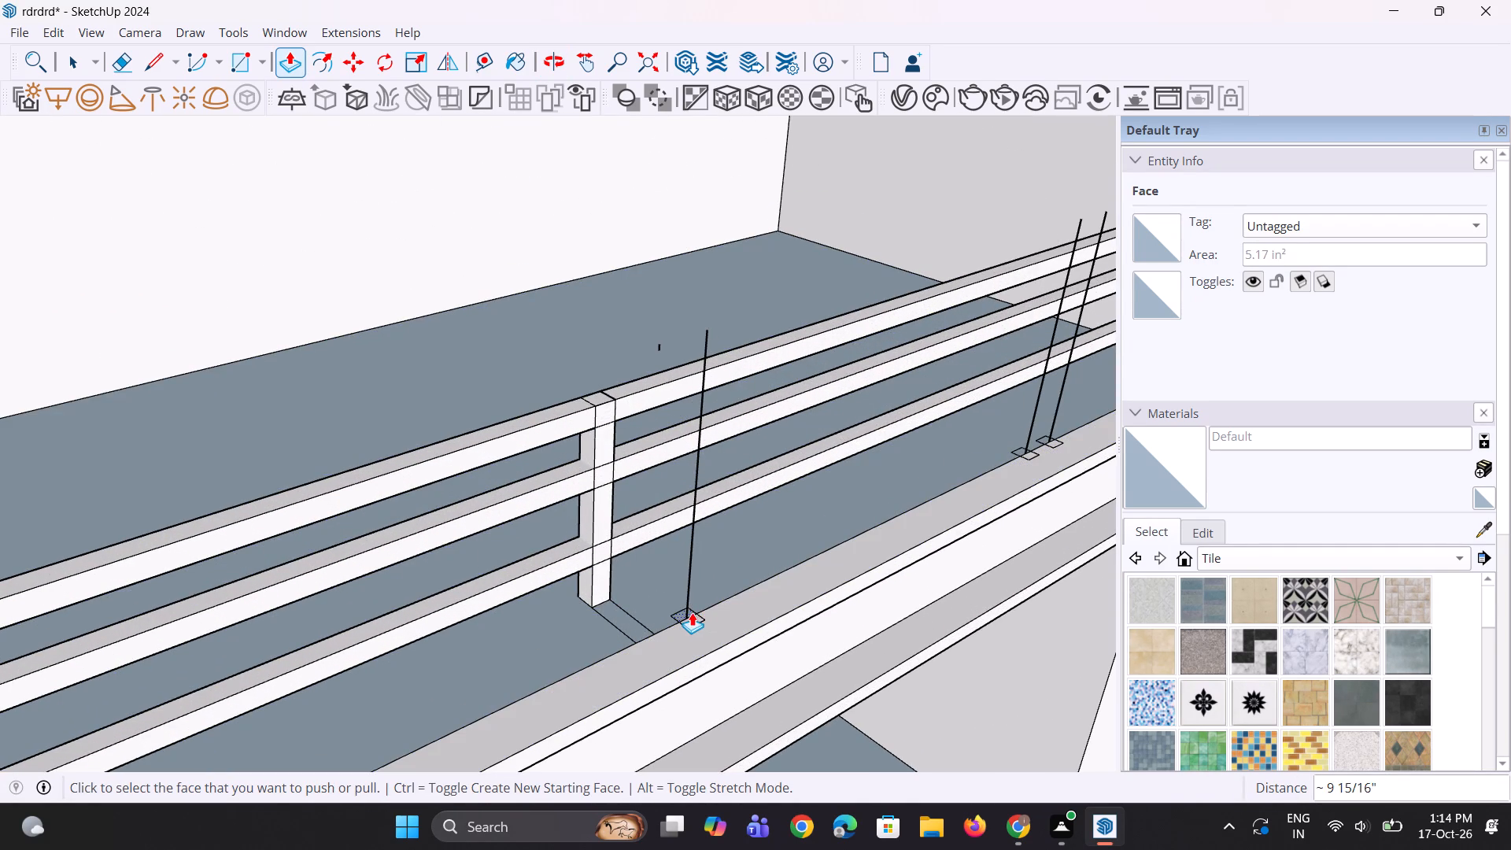
click(692, 612)
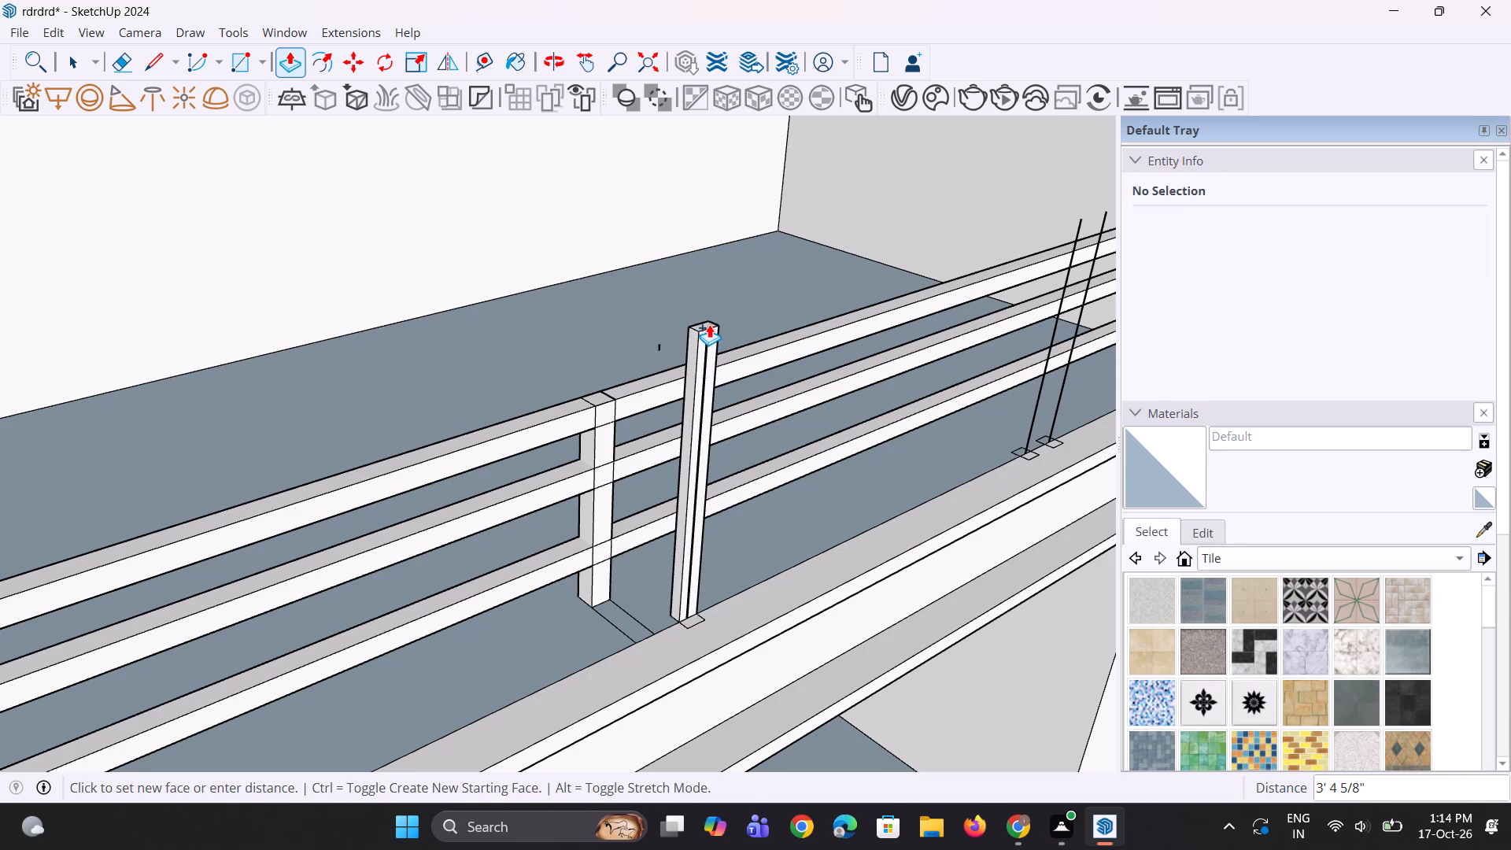
click(709, 324)
Erase the leftover vertical lines on the second post's face and the short stub at its top edge.
scroll(703, 498, up, 6)
key(e)
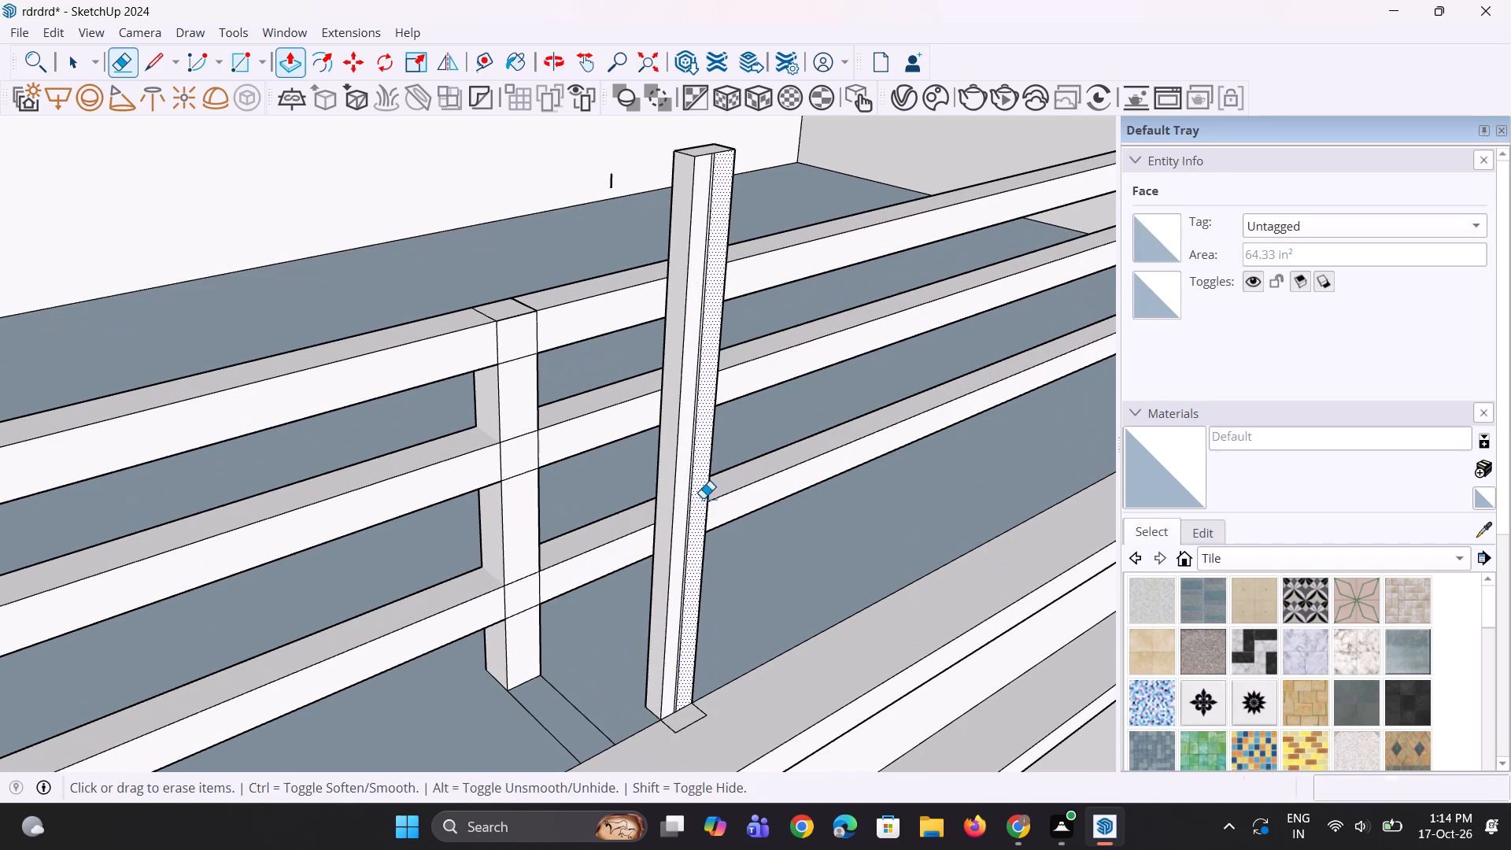
click(689, 483)
click(693, 484)
scroll(724, 194, up, 1)
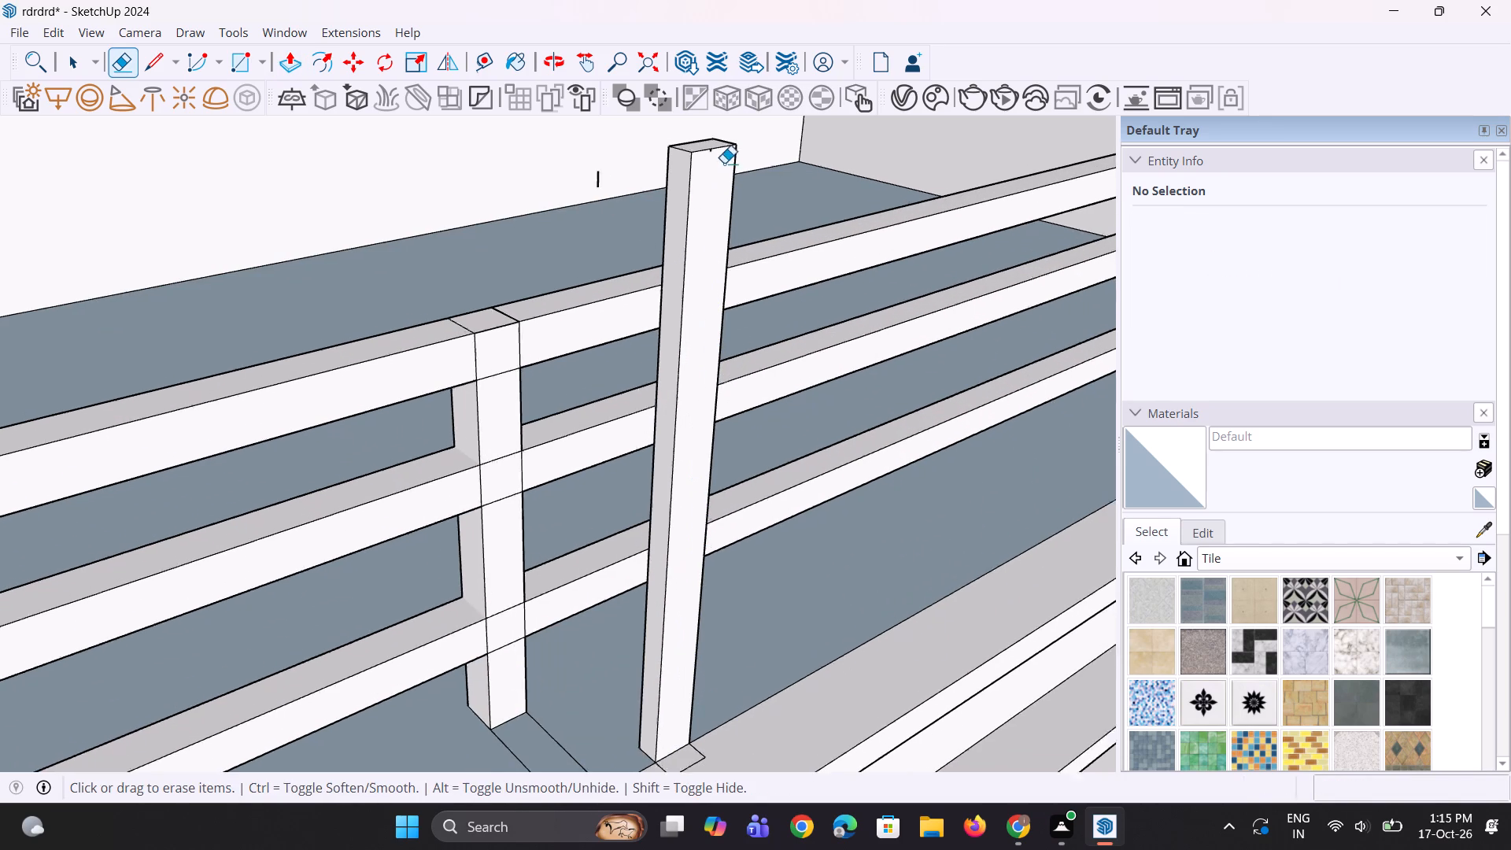
scroll(724, 163, up, 16)
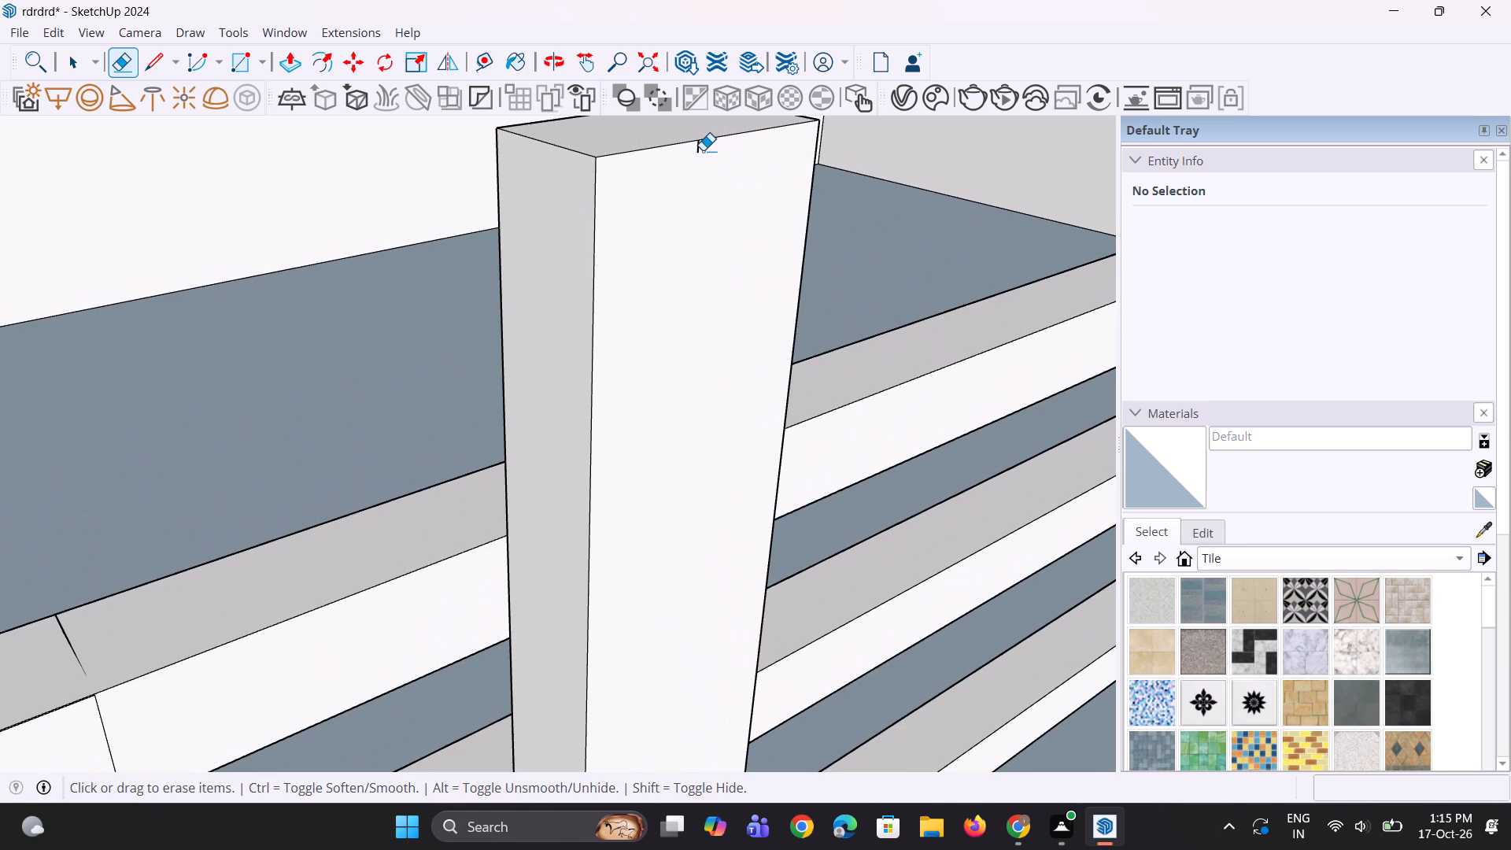
click(700, 149)
Bring the second post into line with the rails, pulling its inner face about 10 1/2" and pushing its outer face in about 9 3/16".
scroll(703, 327, down, 10)
middle_drag(695, 341, 783, 365)
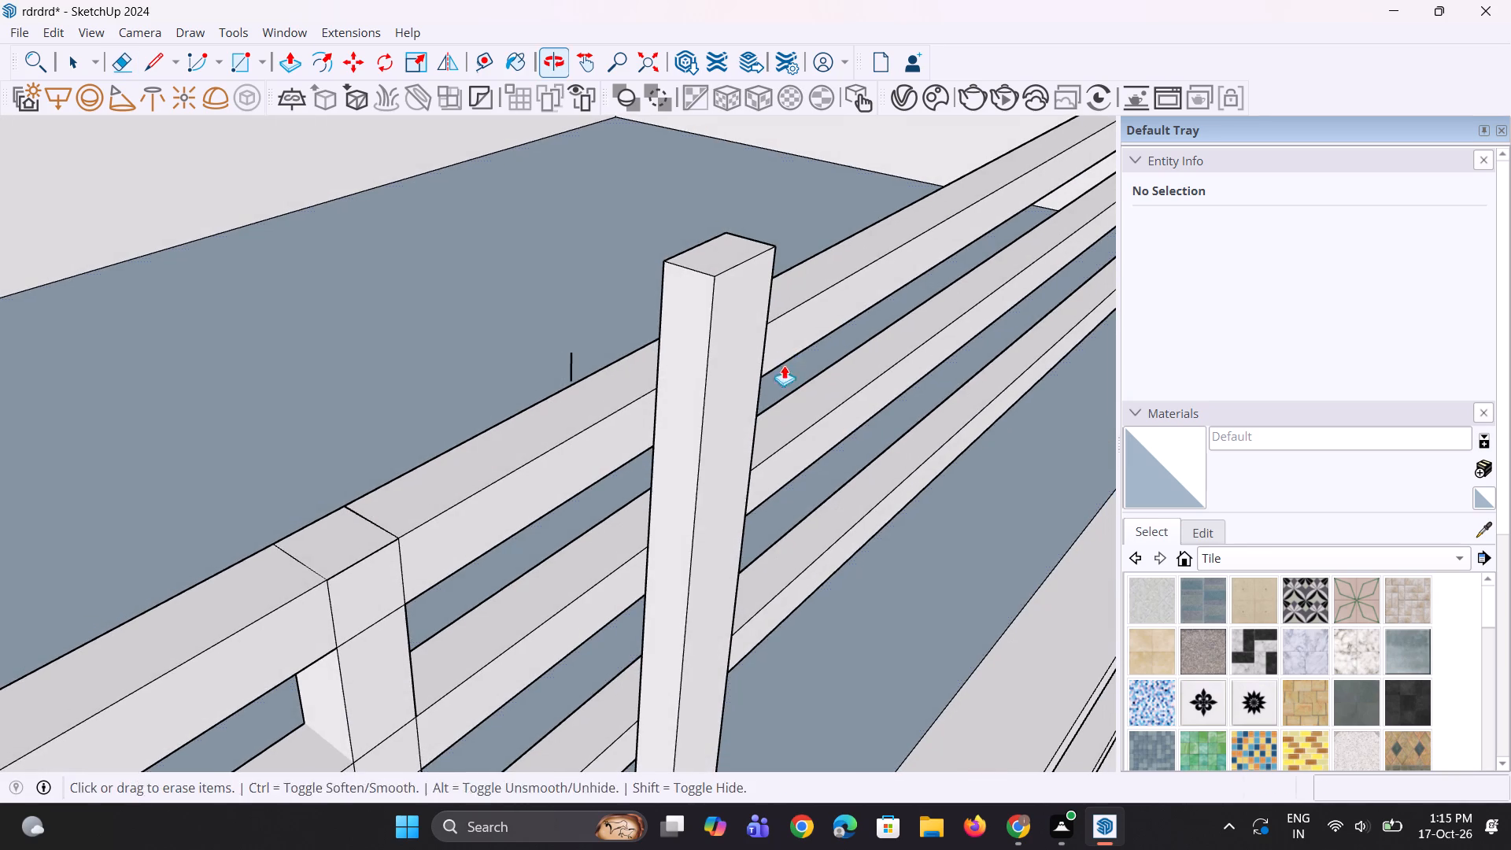
key(p)
scroll(651, 424, down, 5)
middle_drag(537, 458, 966, 485)
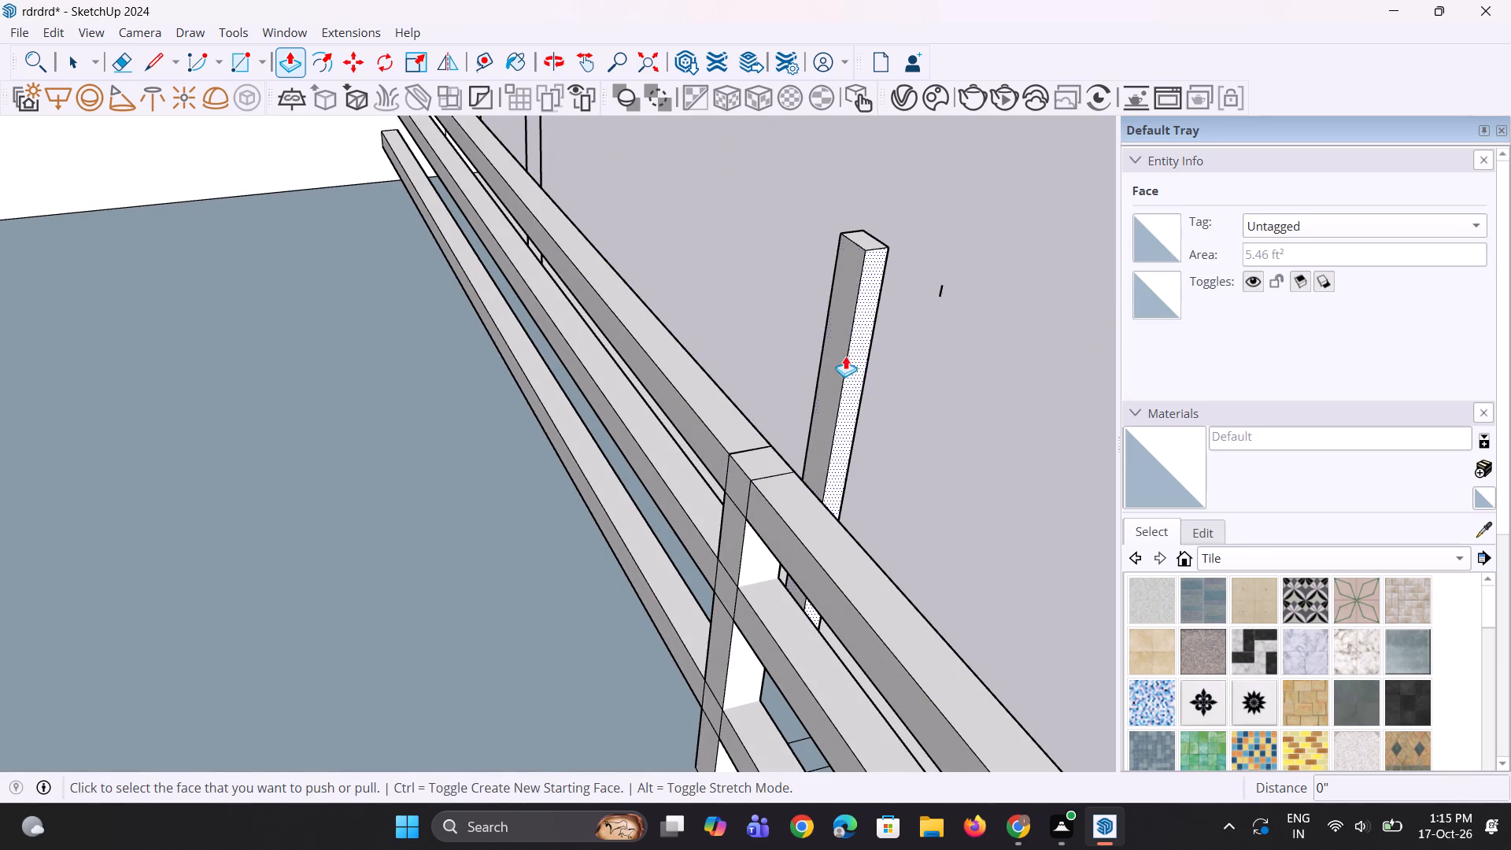
click(839, 349)
click(718, 445)
middle_drag(781, 482, 714, 482)
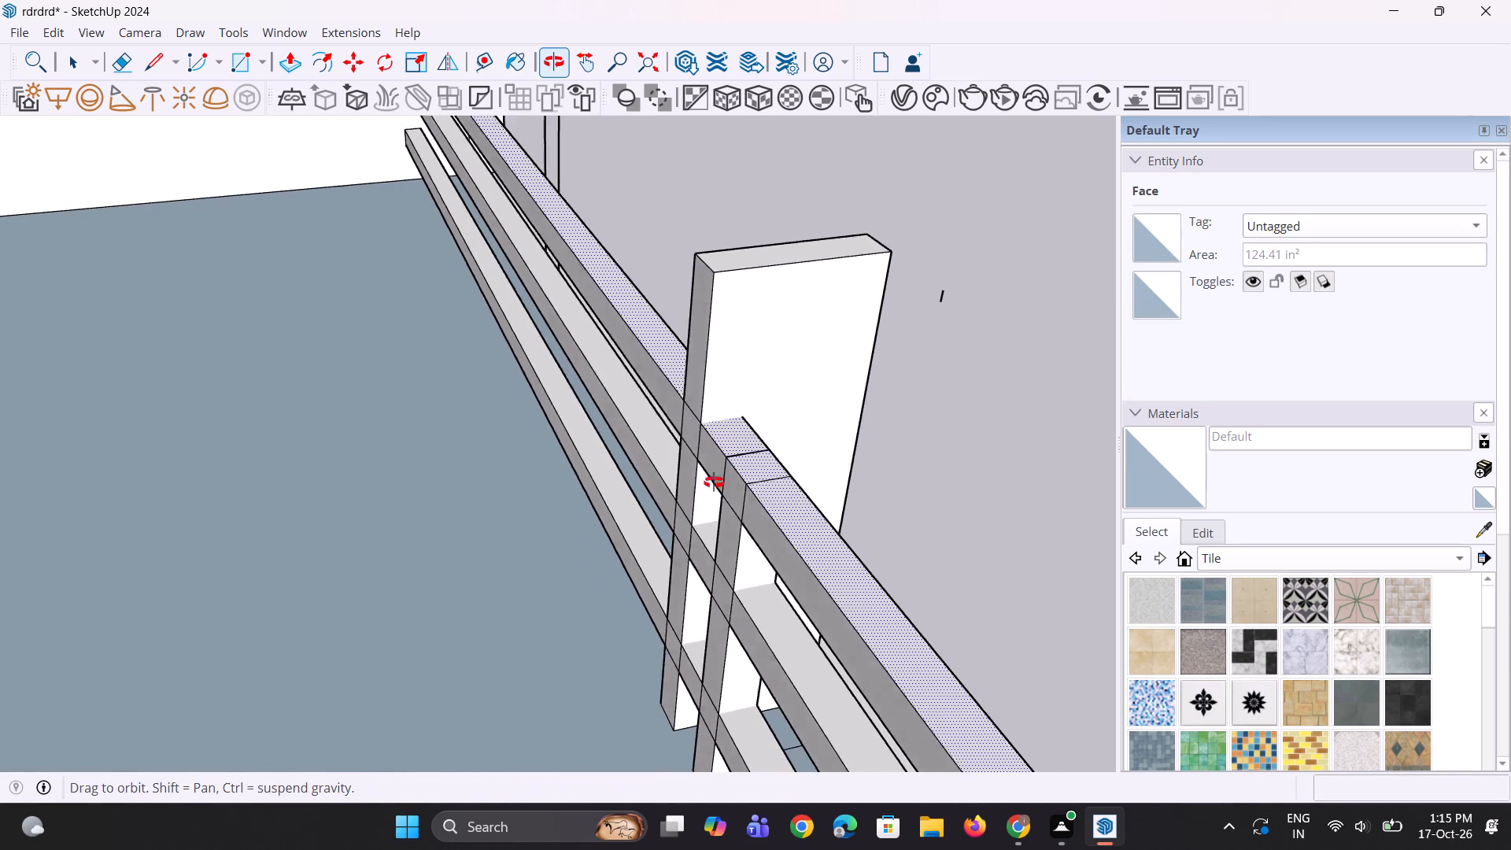
middle_drag(714, 482, 613, 470)
scroll(613, 470, down, 5)
middle_drag(1020, 533, 813, 456)
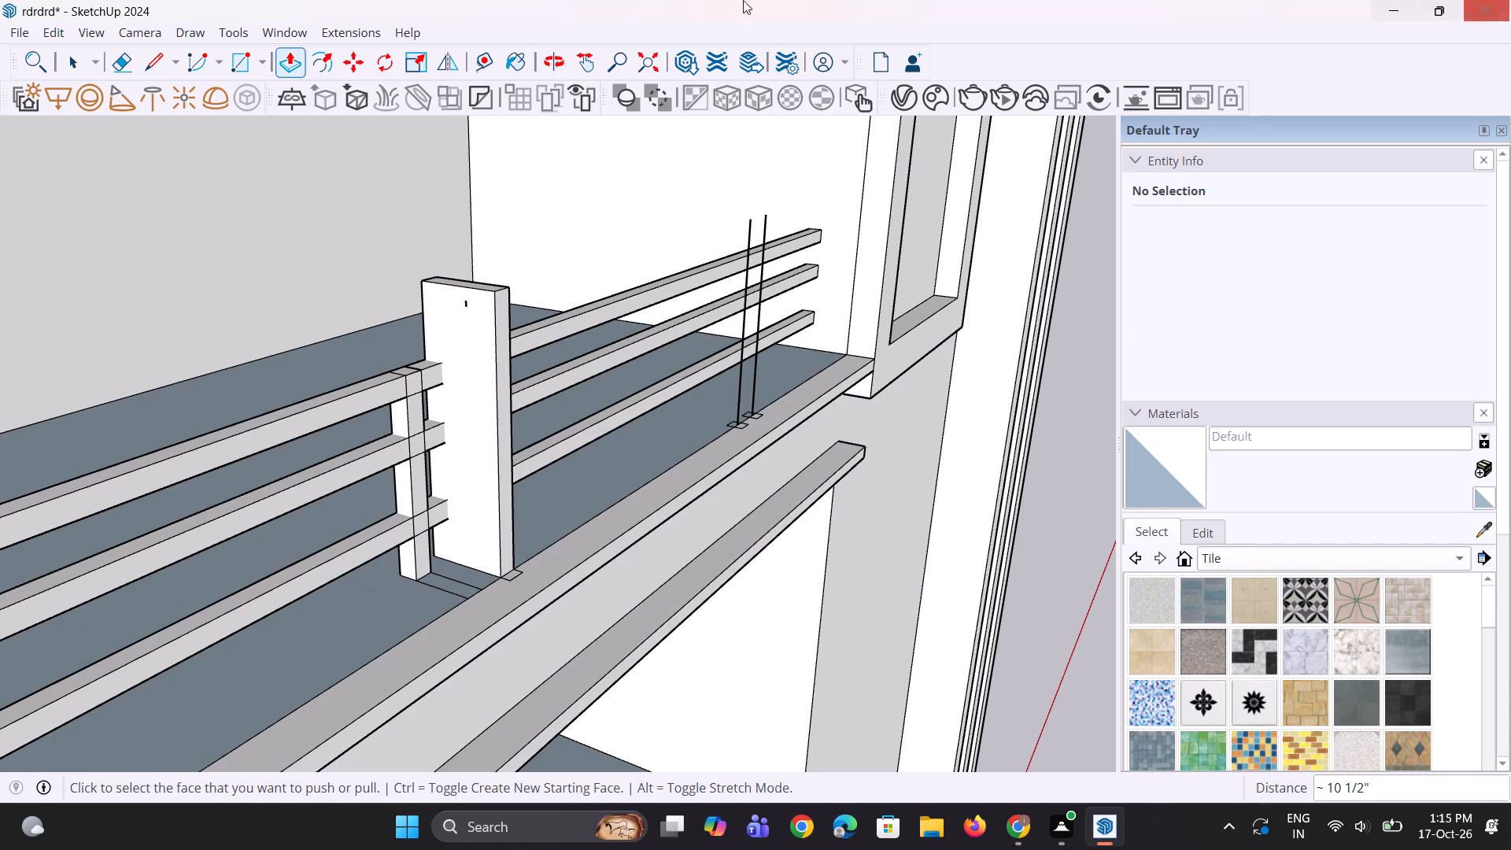
scroll(411, 530, up, 2)
scroll(507, 460, up, 2)
click(527, 477)
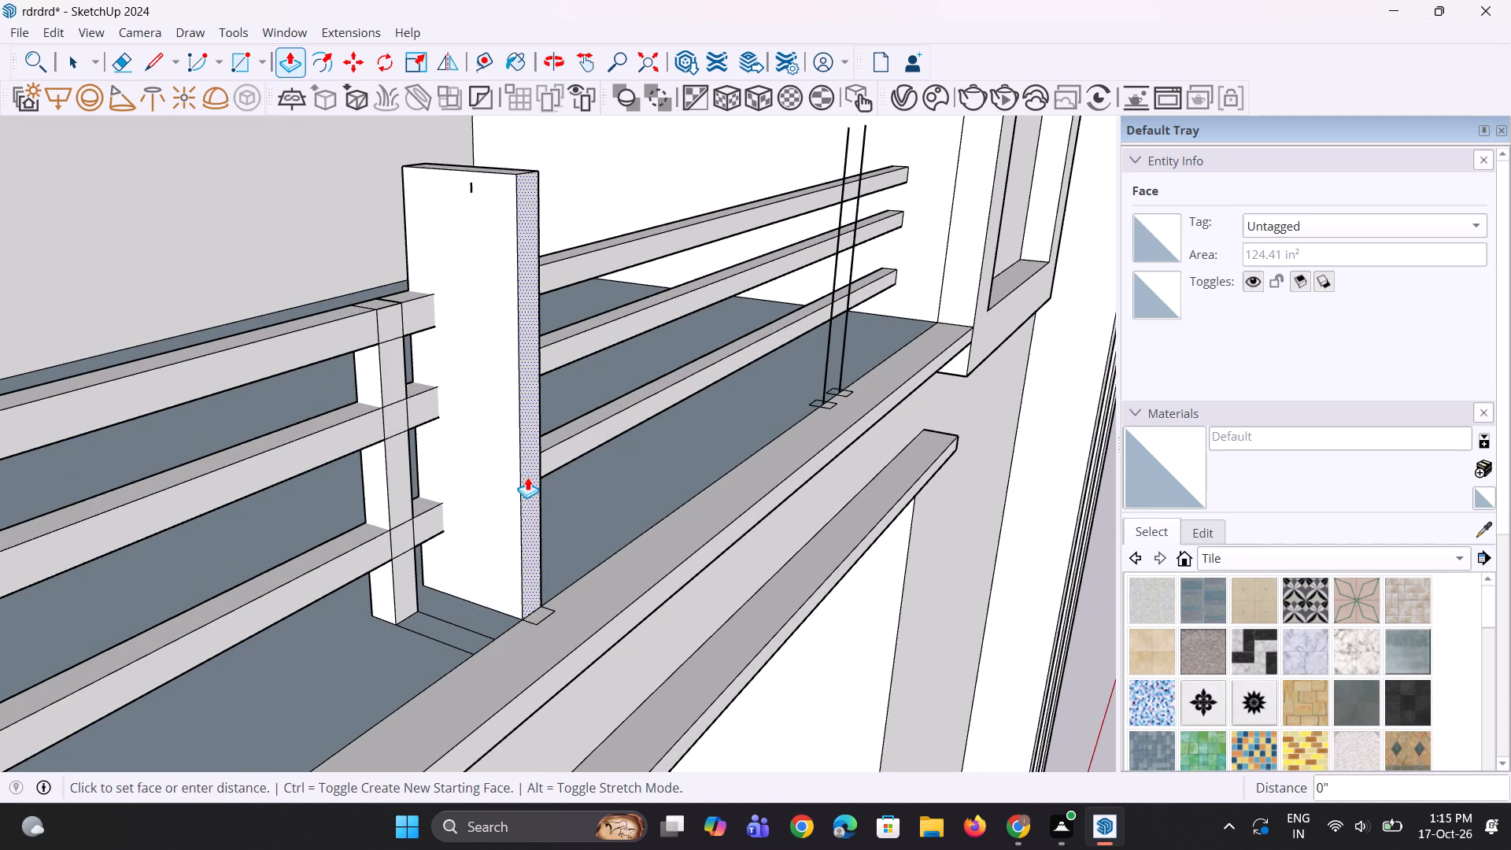
click(419, 524)
Lower the second post's top face about 10 13/16" to meet the top of the upper rail.
middle_drag(423, 541, 399, 540)
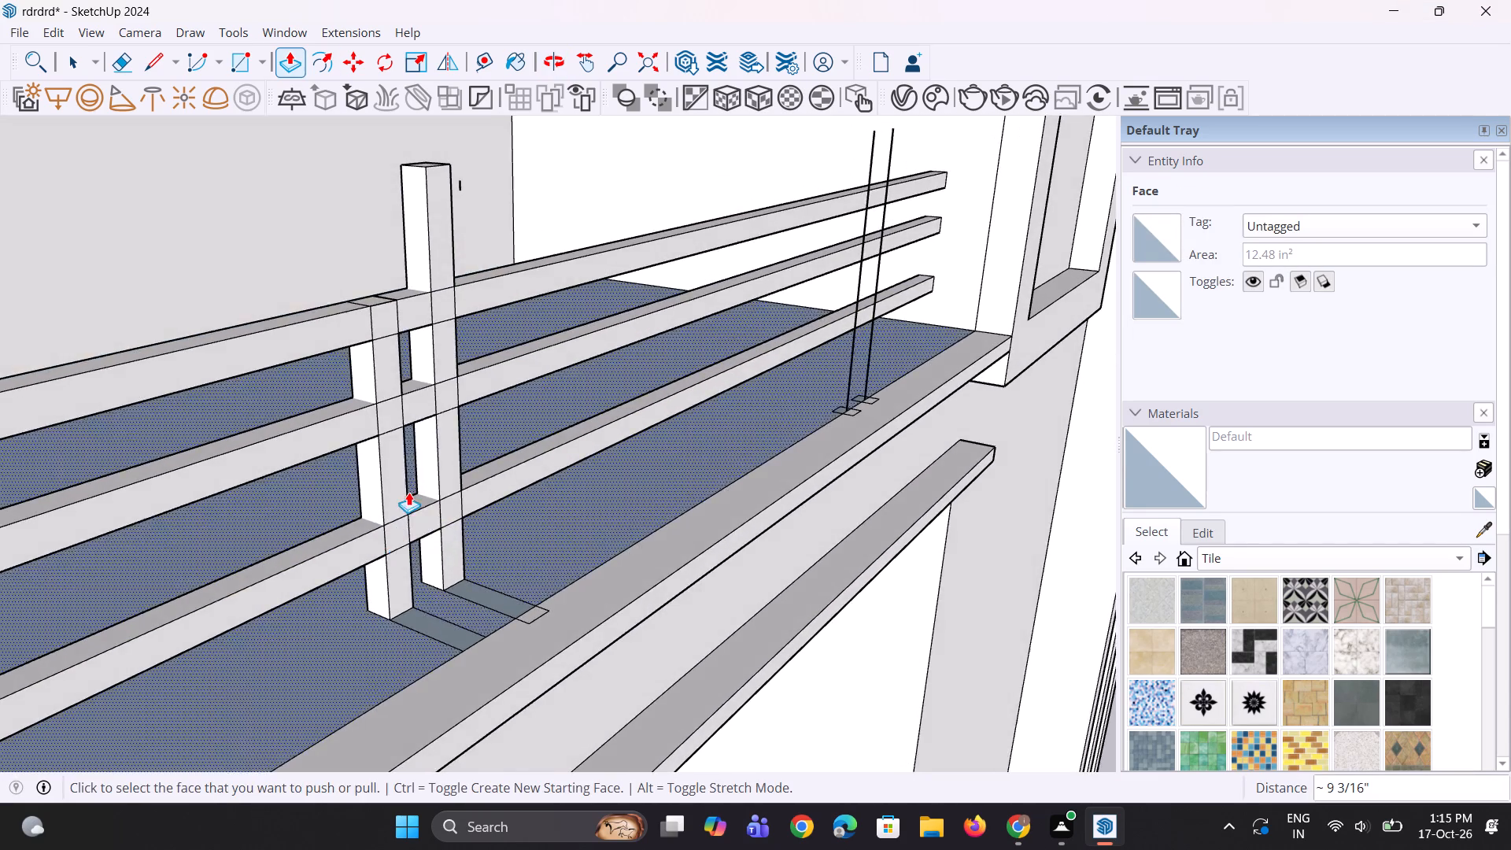
scroll(408, 492, down, 5)
middle_drag(402, 468, 401, 548)
scroll(393, 377, up, 3)
click(441, 319)
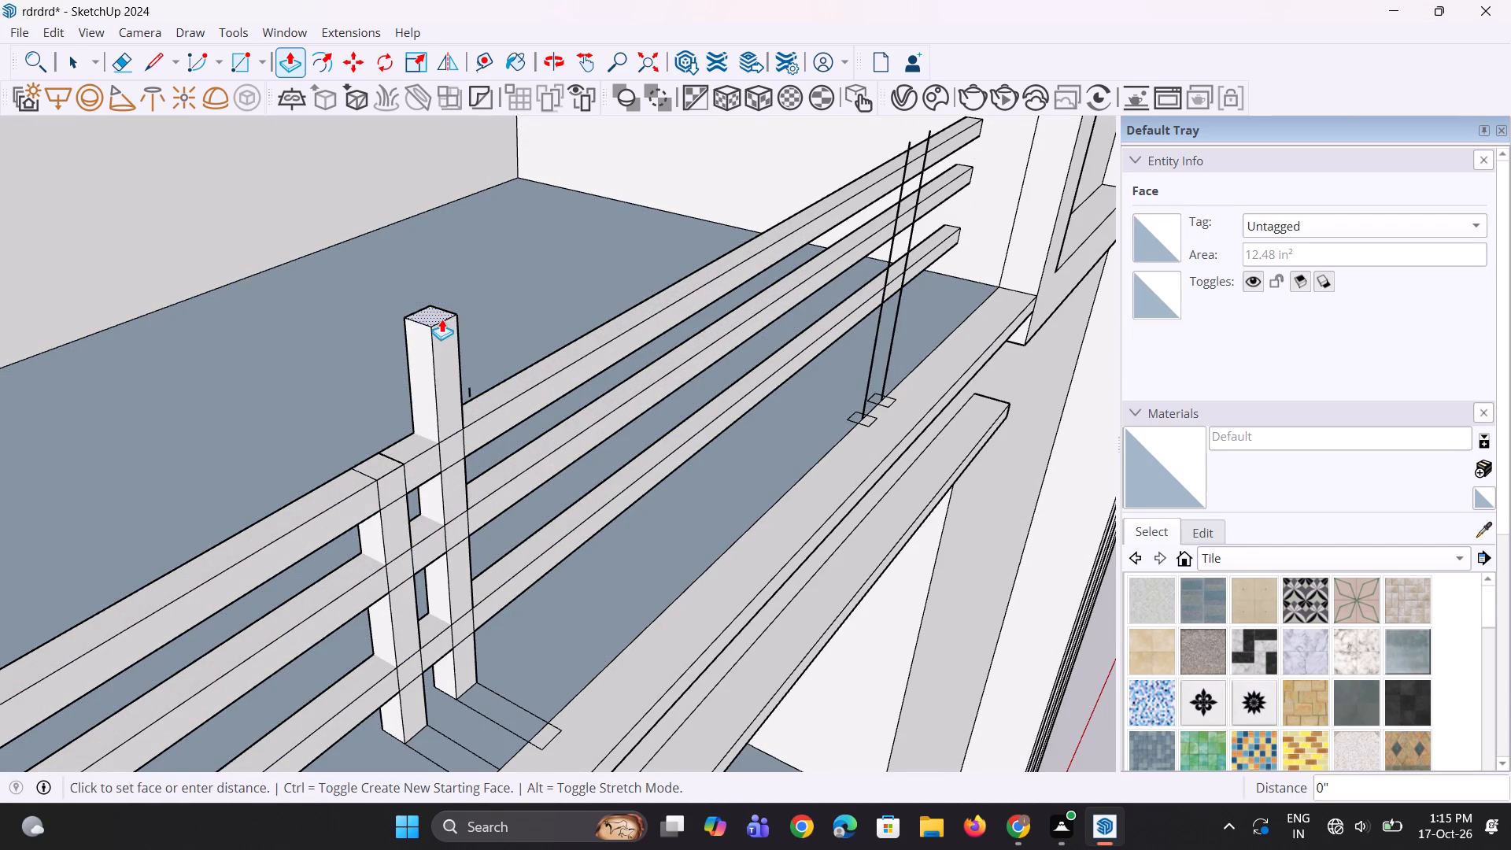
click(374, 459)
Erase the stray short vertical line floating above the upper rail near the new posts.
middle_drag(418, 493, 379, 457)
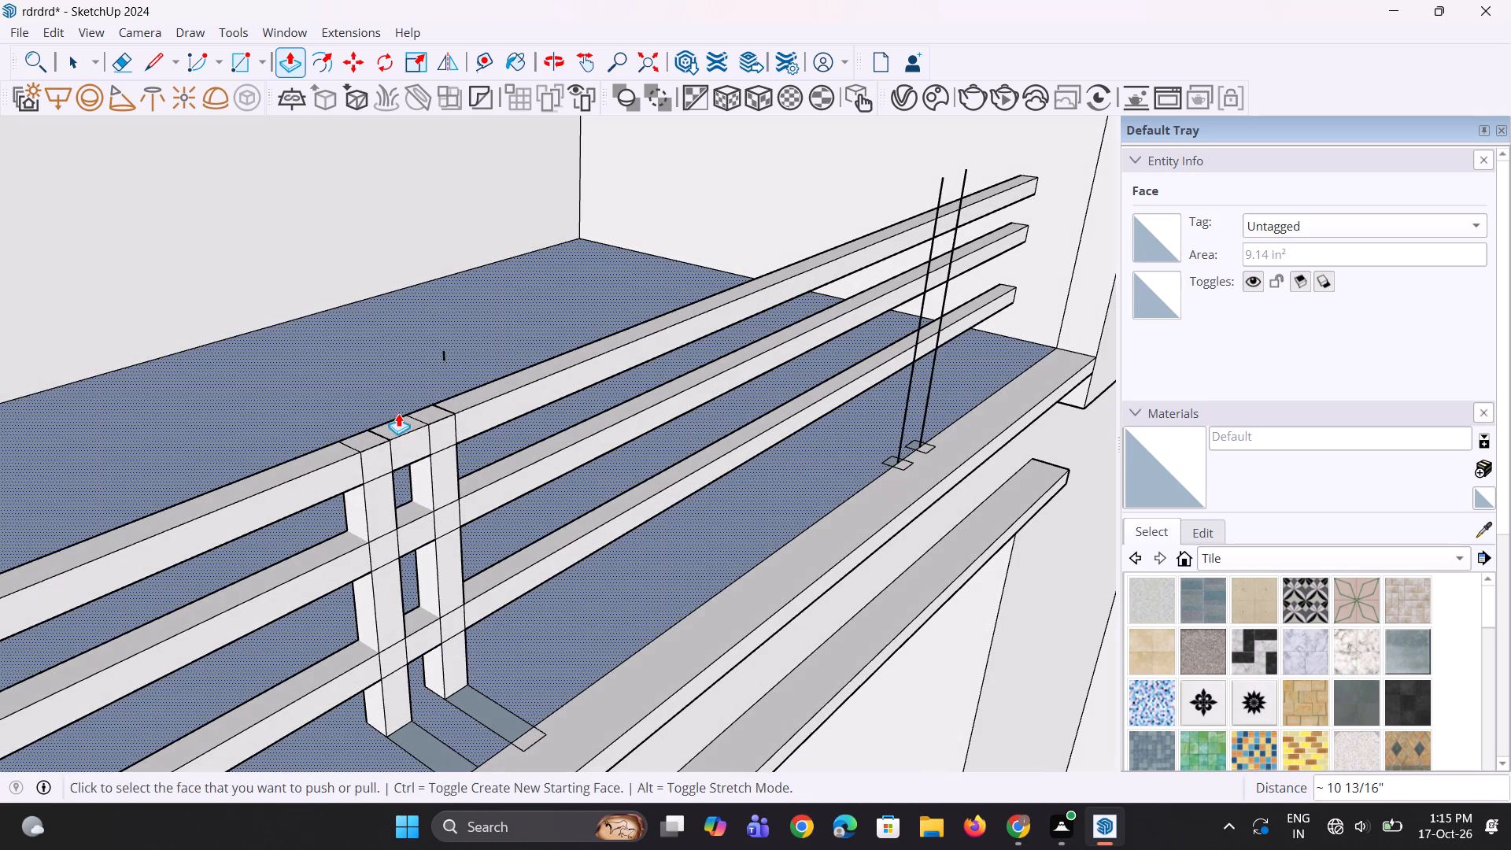
key(e)
click(447, 357)
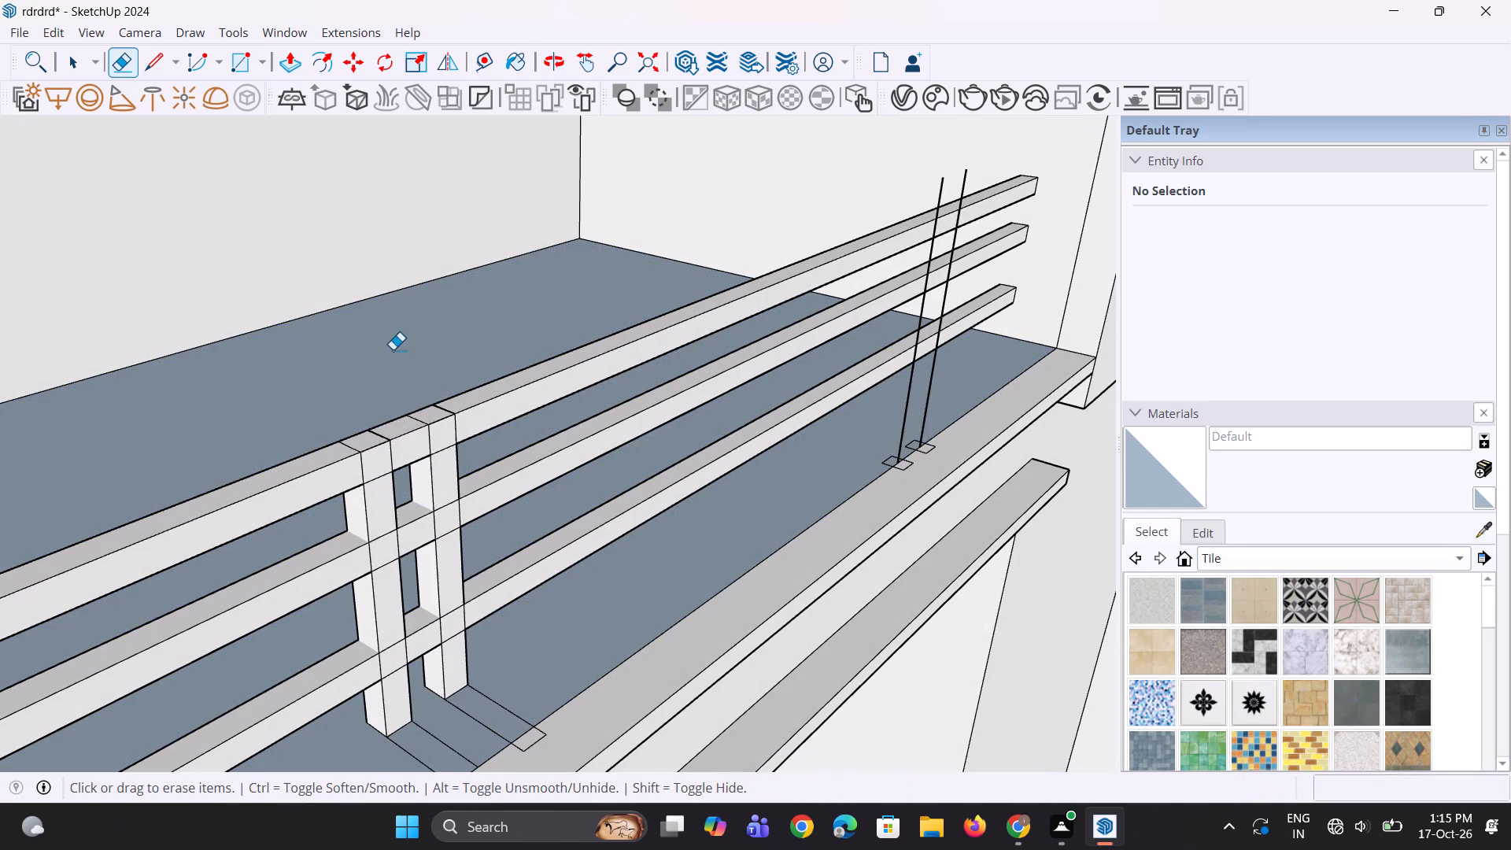
Erase the leftover footprint outlines and connecting lines on the floor and ledge at the base of the finished post pair.
scroll(393, 349, down, 5)
middle_drag(413, 540, 411, 554)
scroll(408, 563, up, 11)
drag(401, 507, 409, 503)
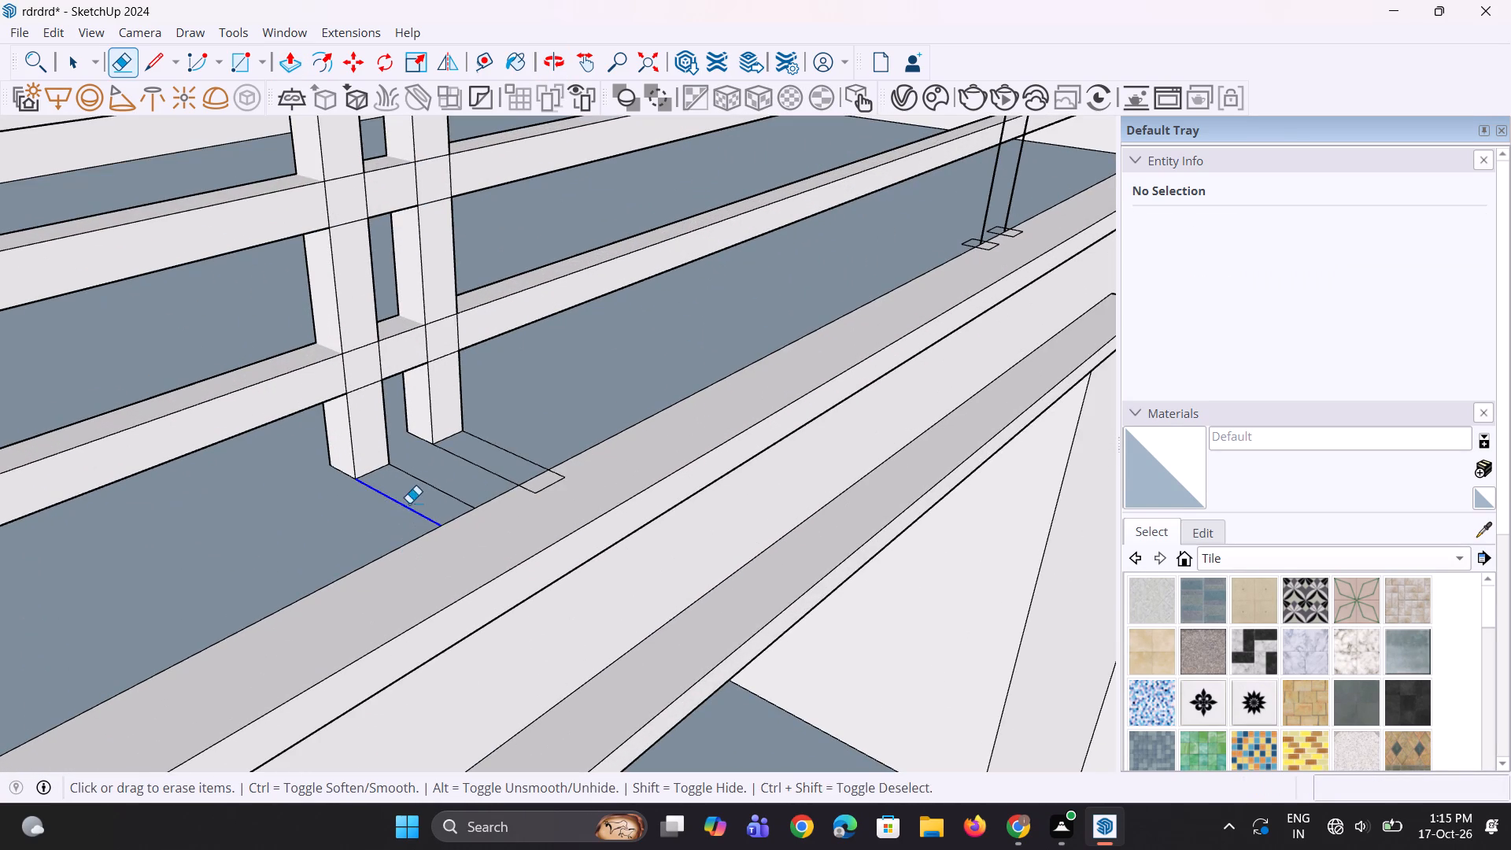
drag(409, 503, 445, 490)
scroll(501, 475, up, 2)
drag(529, 438, 482, 480)
scroll(556, 504, up, 2)
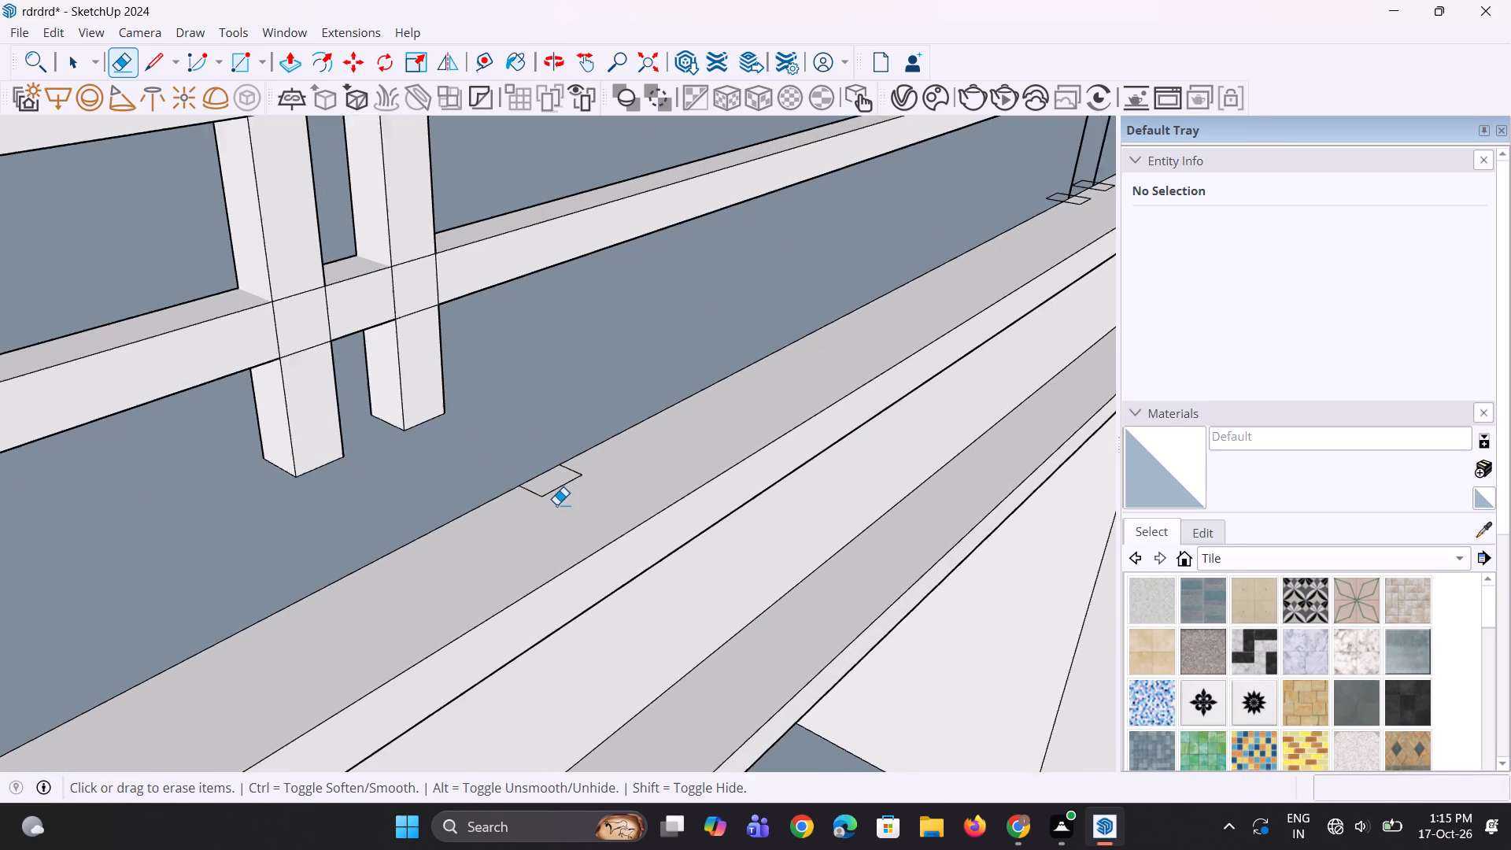
scroll(556, 504, up, 1)
drag(541, 487, 551, 491)
scroll(564, 472, up, 2)
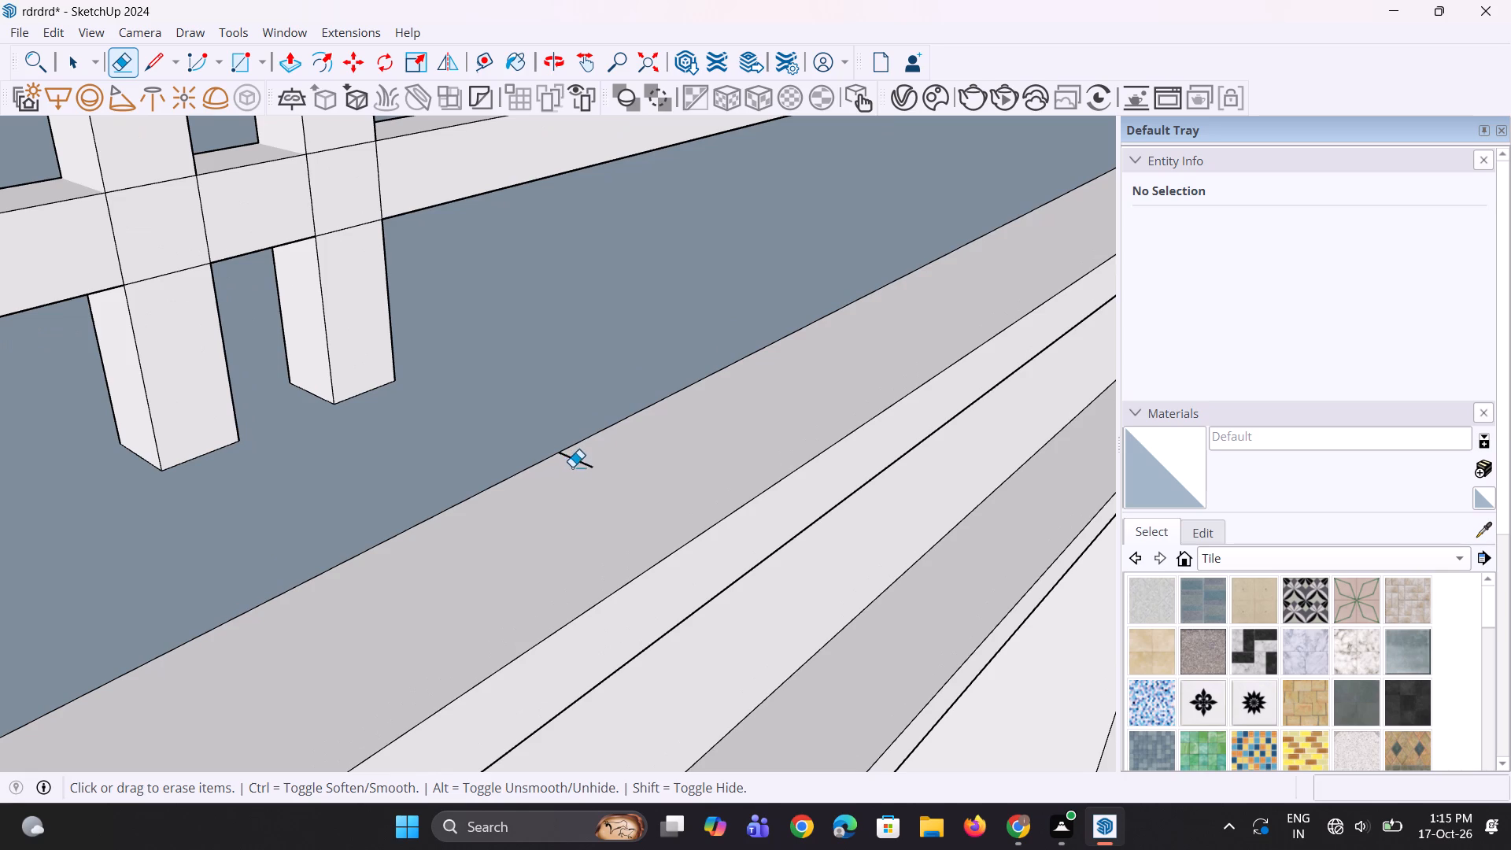
drag(572, 467, 588, 464)
Extrude the inner part of the ledge footprint nearer the finished posts upward about 3' 4 11/16" to form a third post.
scroll(437, 552, down, 16)
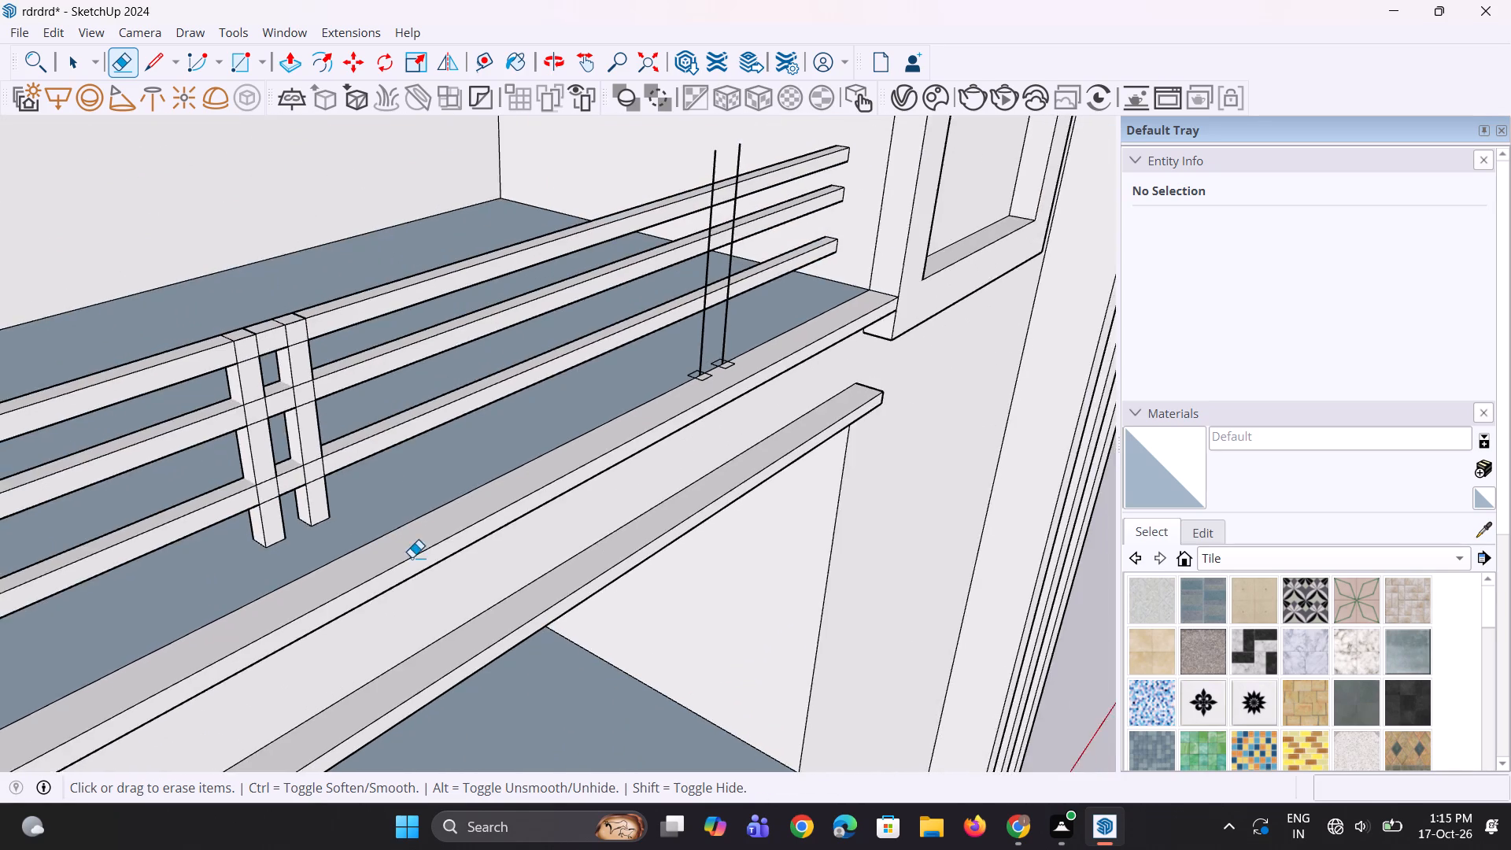
middle_drag(412, 557, 264, 597)
scroll(235, 587, down, 6)
middle_drag(530, 545, 453, 530)
scroll(596, 462, up, 7)
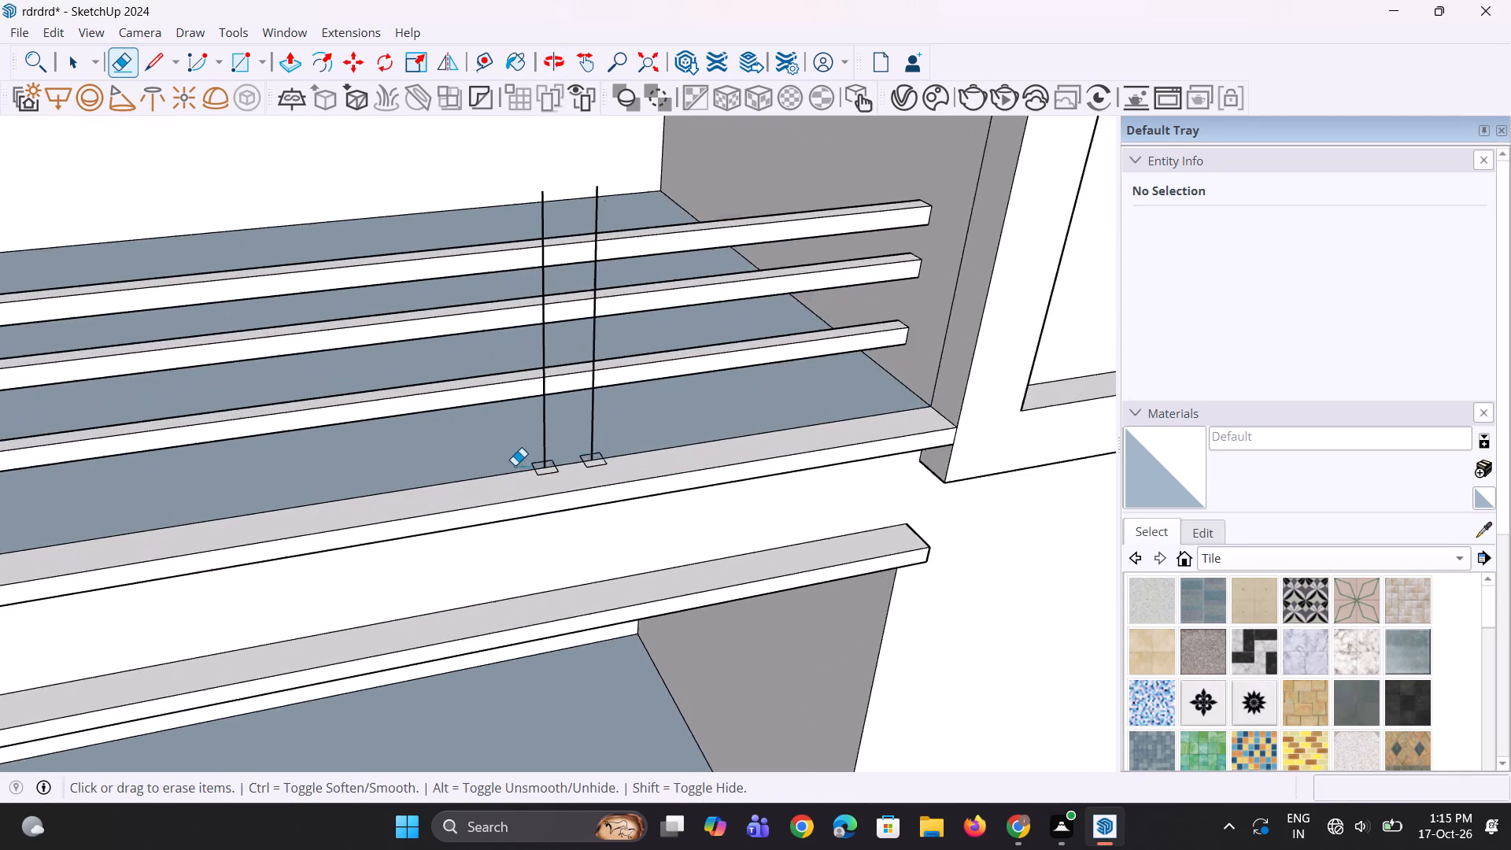
scroll(515, 465, up, 2)
key(p)
scroll(512, 476, up, 6)
click(575, 457)
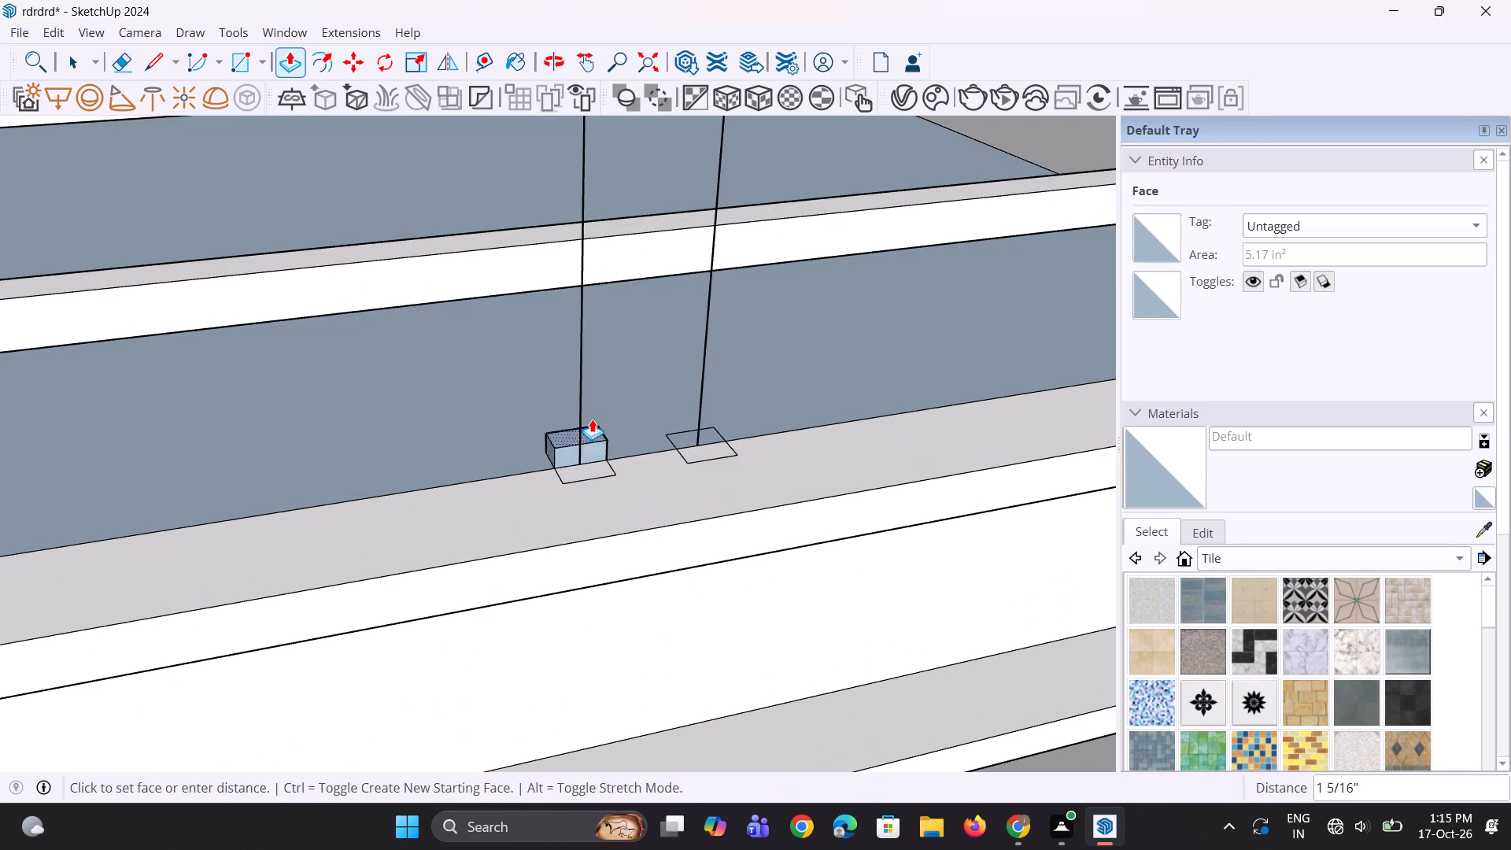
scroll(578, 416, down, 8)
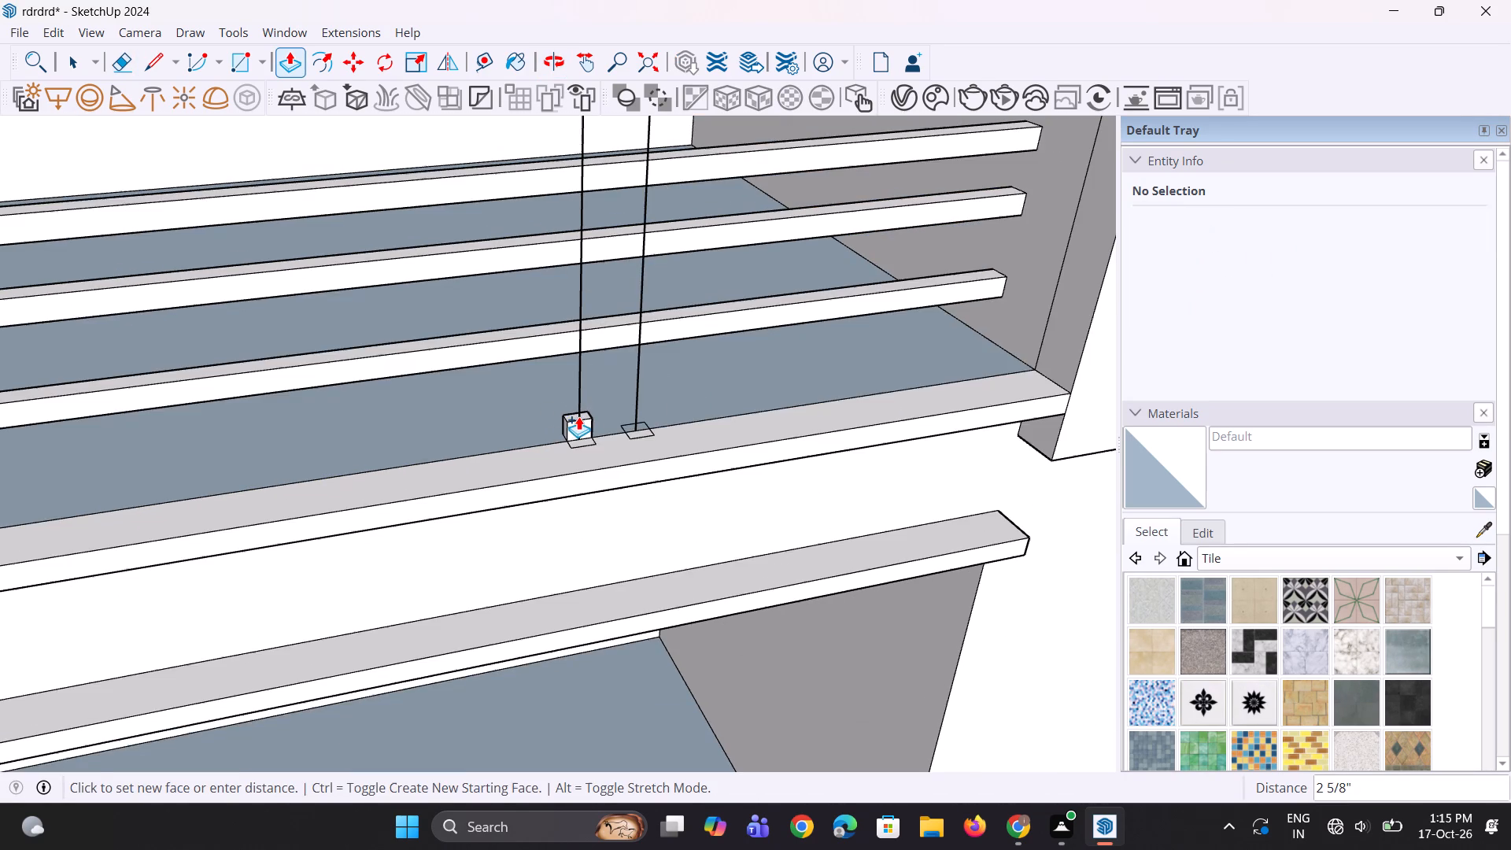
scroll(589, 409, down, 4)
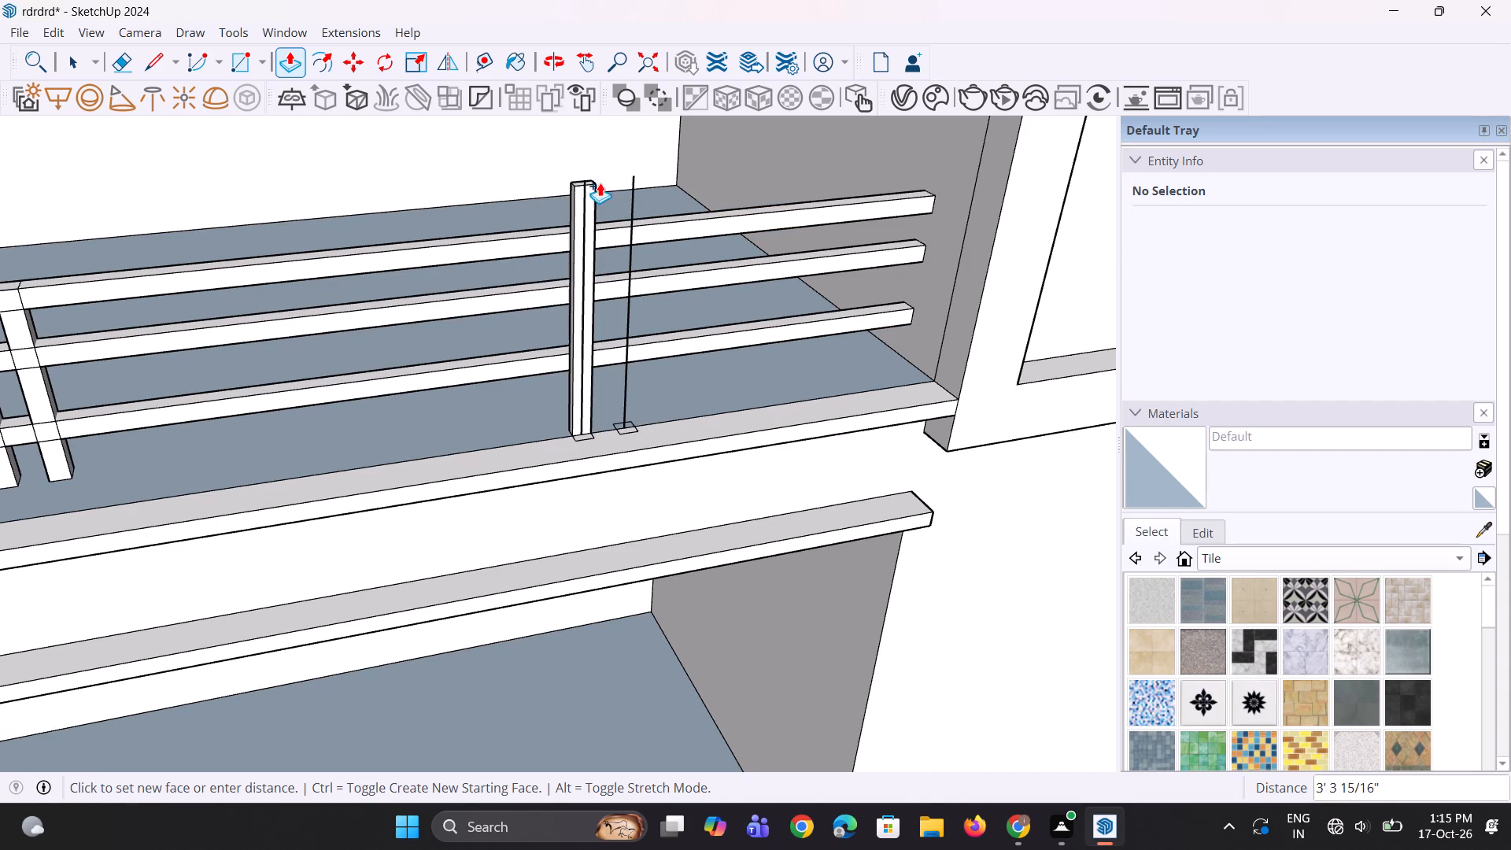
click(597, 178)
Erase the leftover vertical line on the third post's face and the short stub at its top edge.
scroll(580, 315, up, 6)
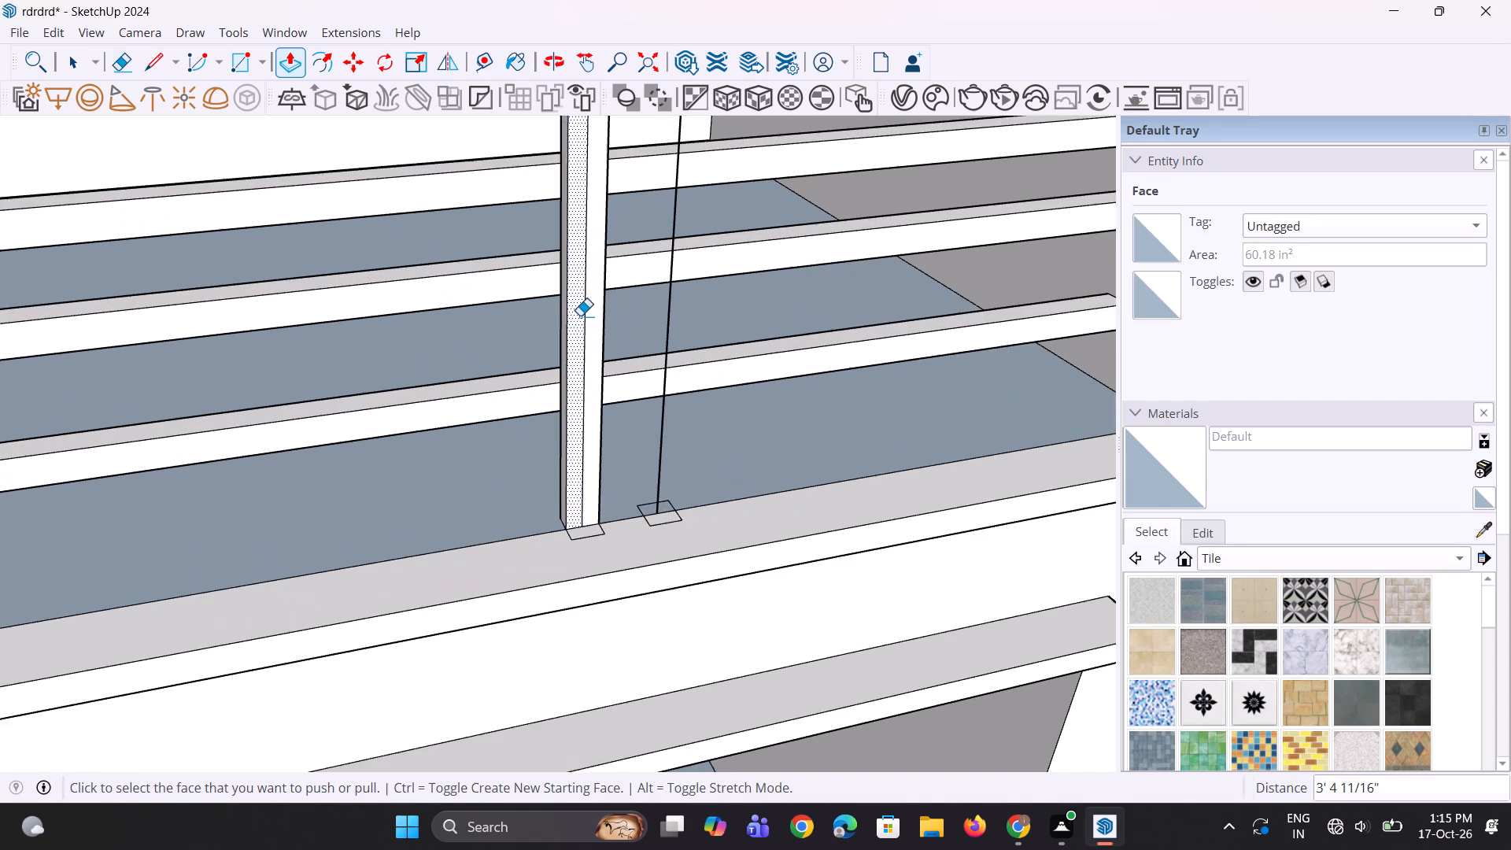
key(e)
scroll(582, 316, up, 1)
click(586, 316)
scroll(572, 417, down, 10)
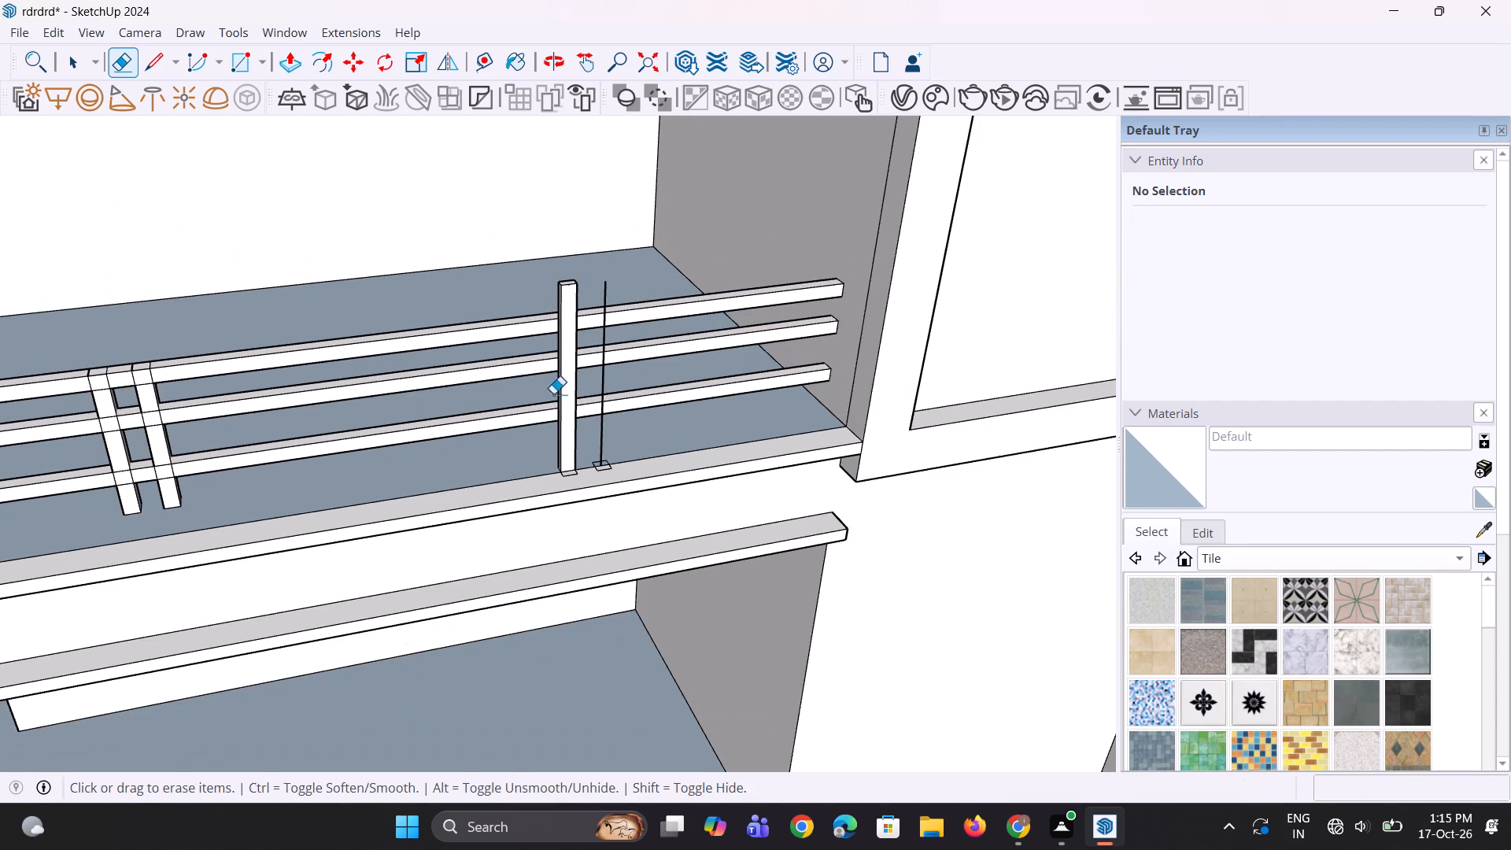
middle_drag(607, 377, 626, 376)
scroll(593, 298, up, 4)
scroll(504, 257, up, 3)
scroll(574, 257, up, 4)
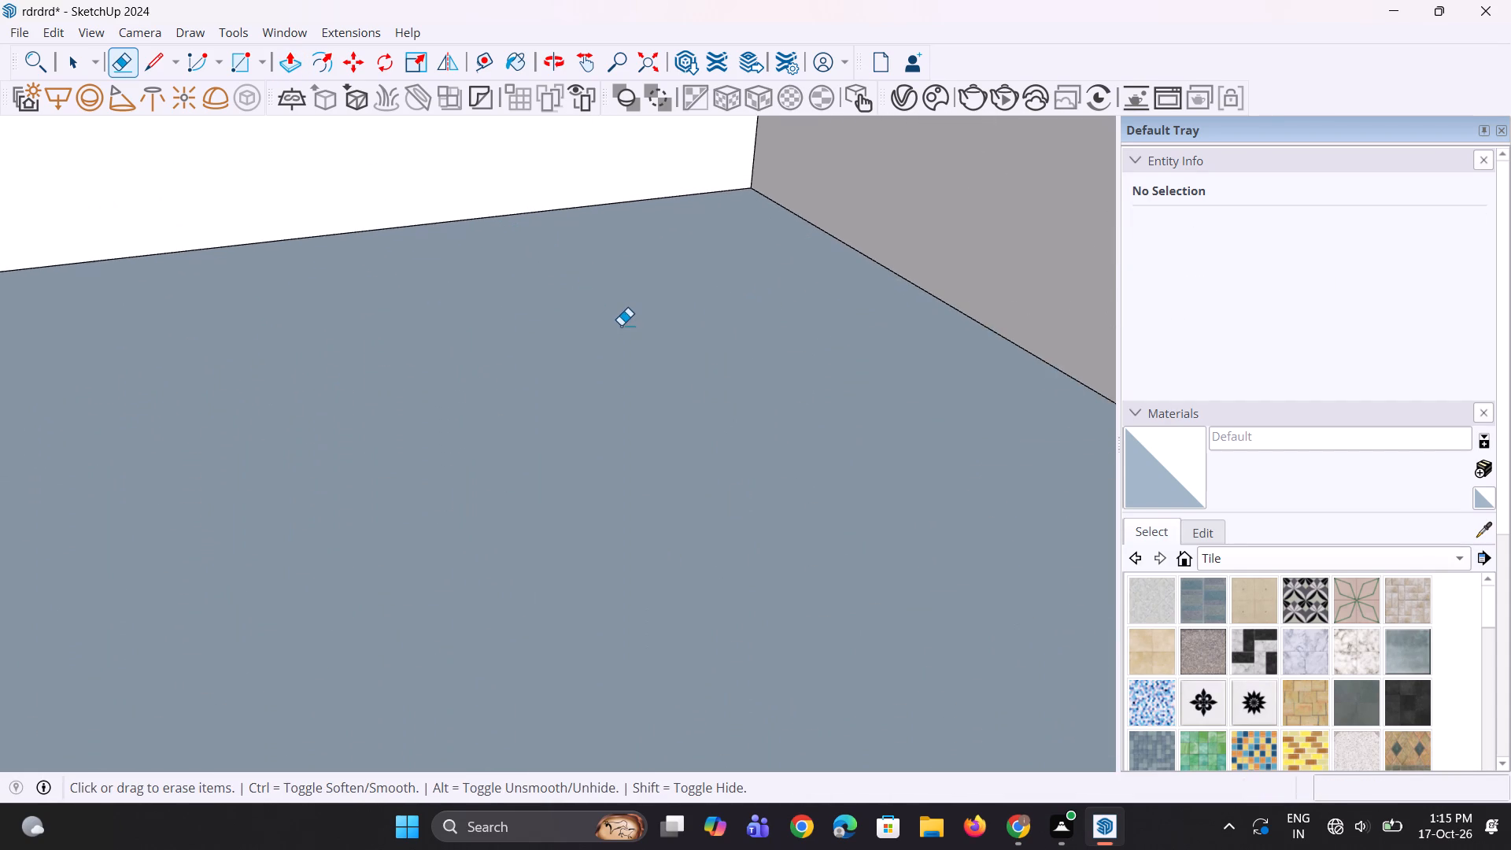
scroll(621, 325, down, 4)
scroll(655, 367, up, 2)
click(690, 387)
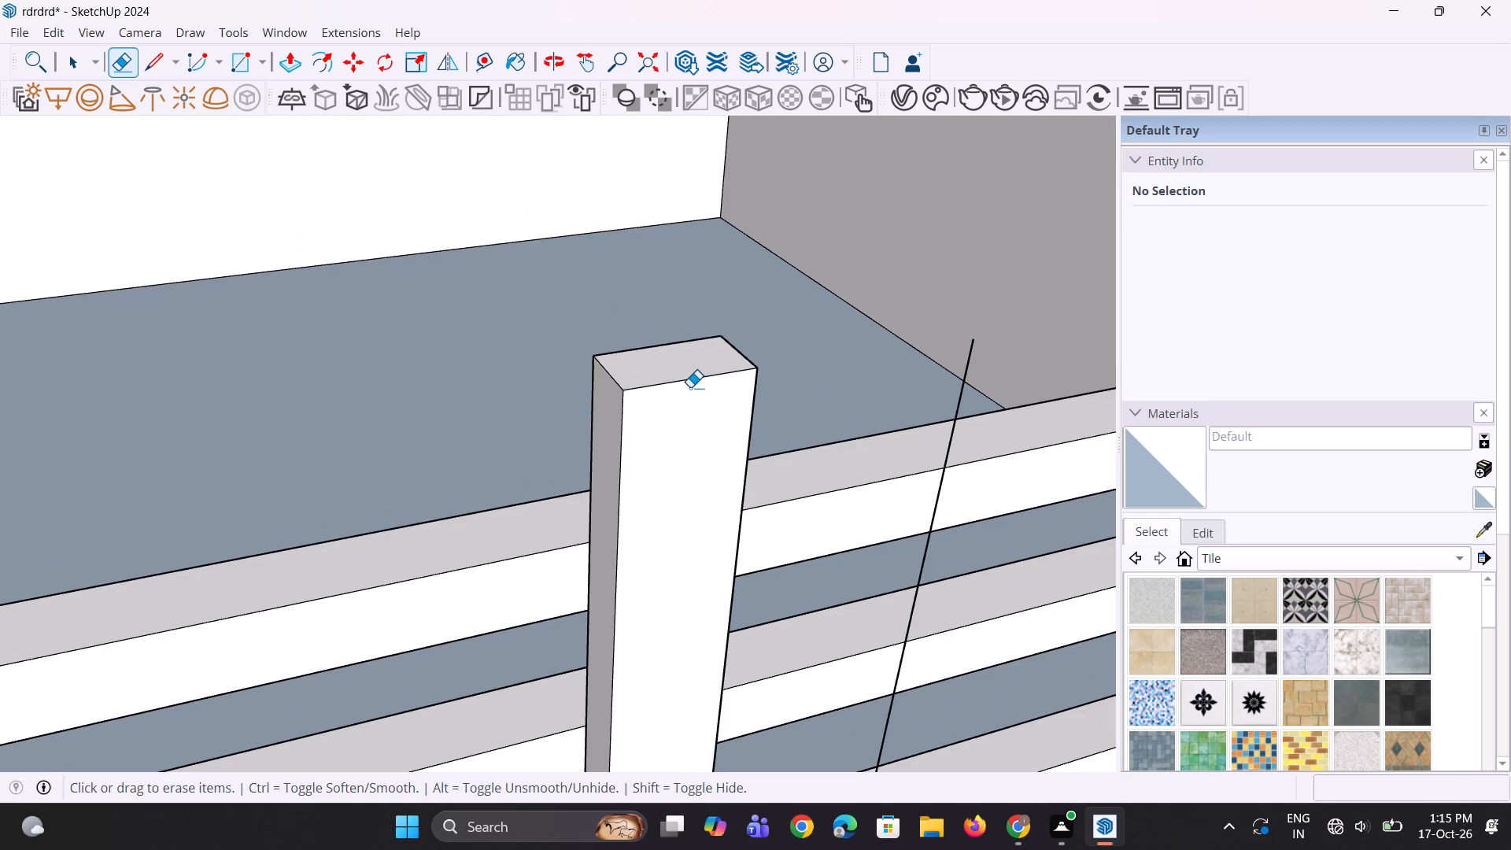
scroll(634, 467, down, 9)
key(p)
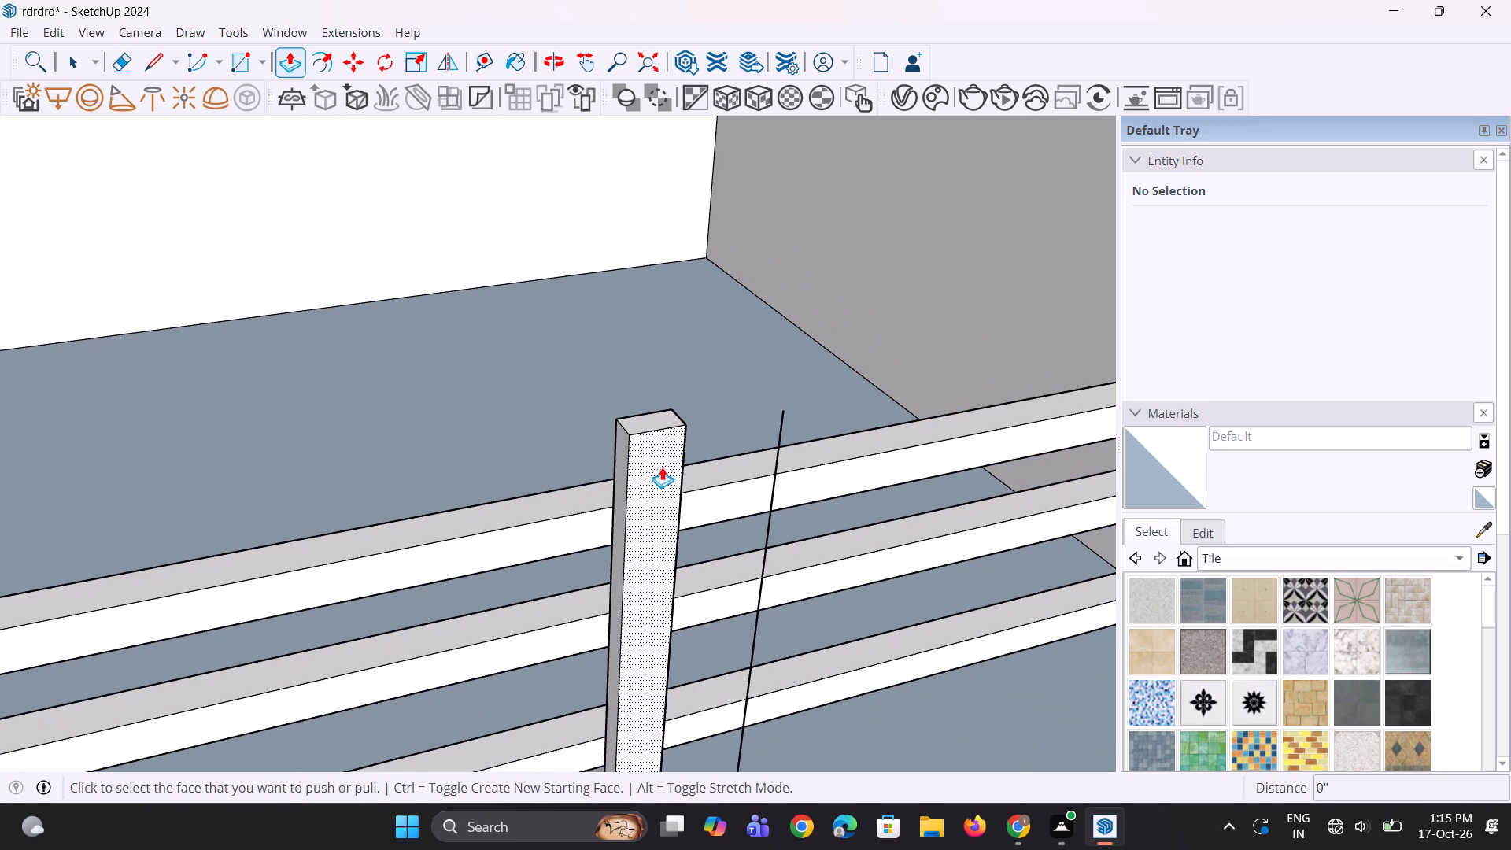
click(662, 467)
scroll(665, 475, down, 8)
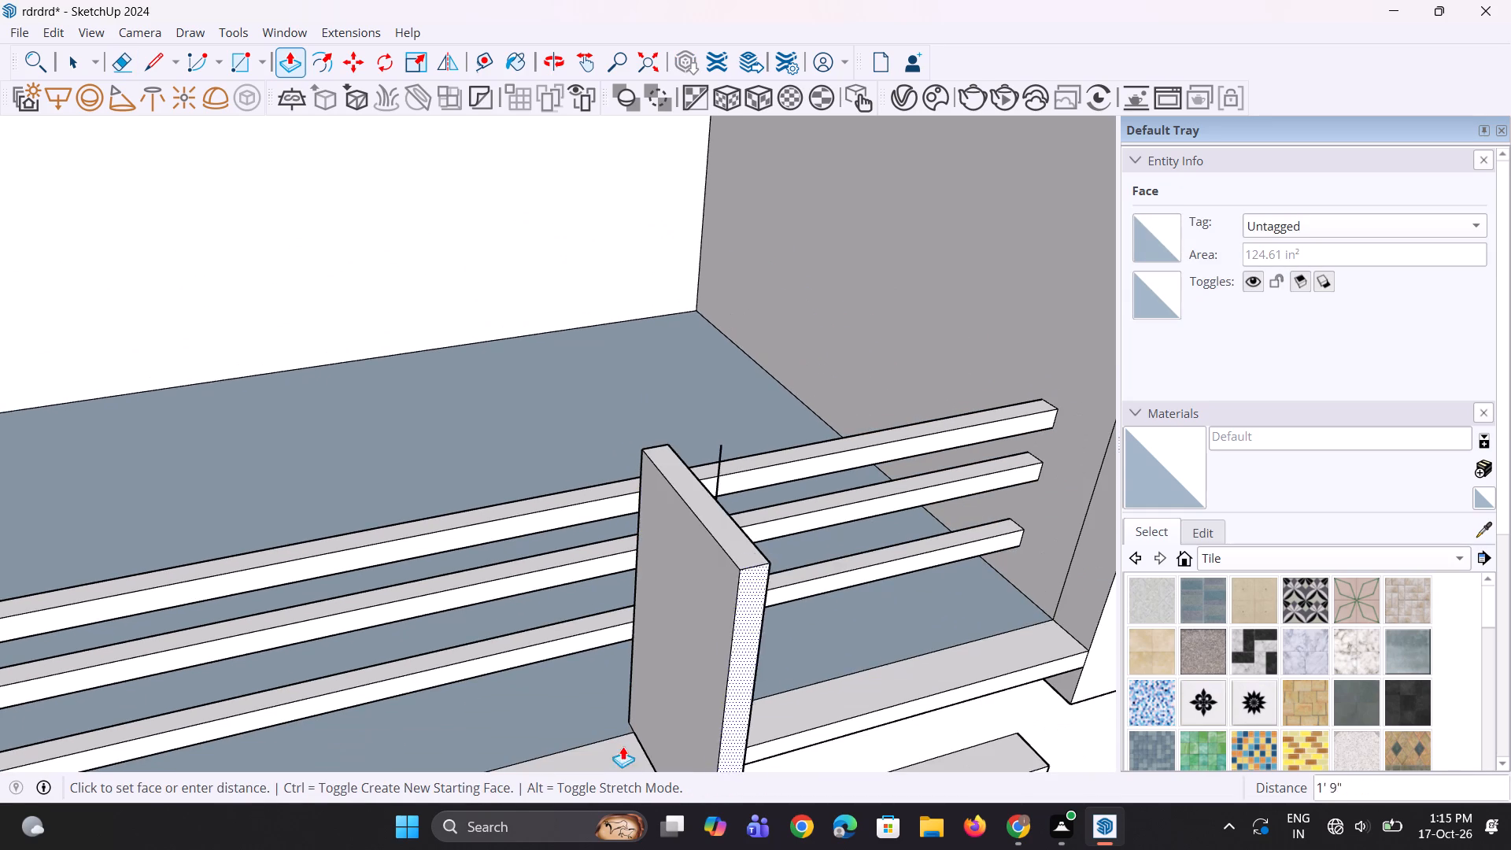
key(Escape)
Bring the third post into line with the rails, pulling its inner face through them and pushing its outer face in about 9 3/16".
middle_drag(590, 638, 978, 685)
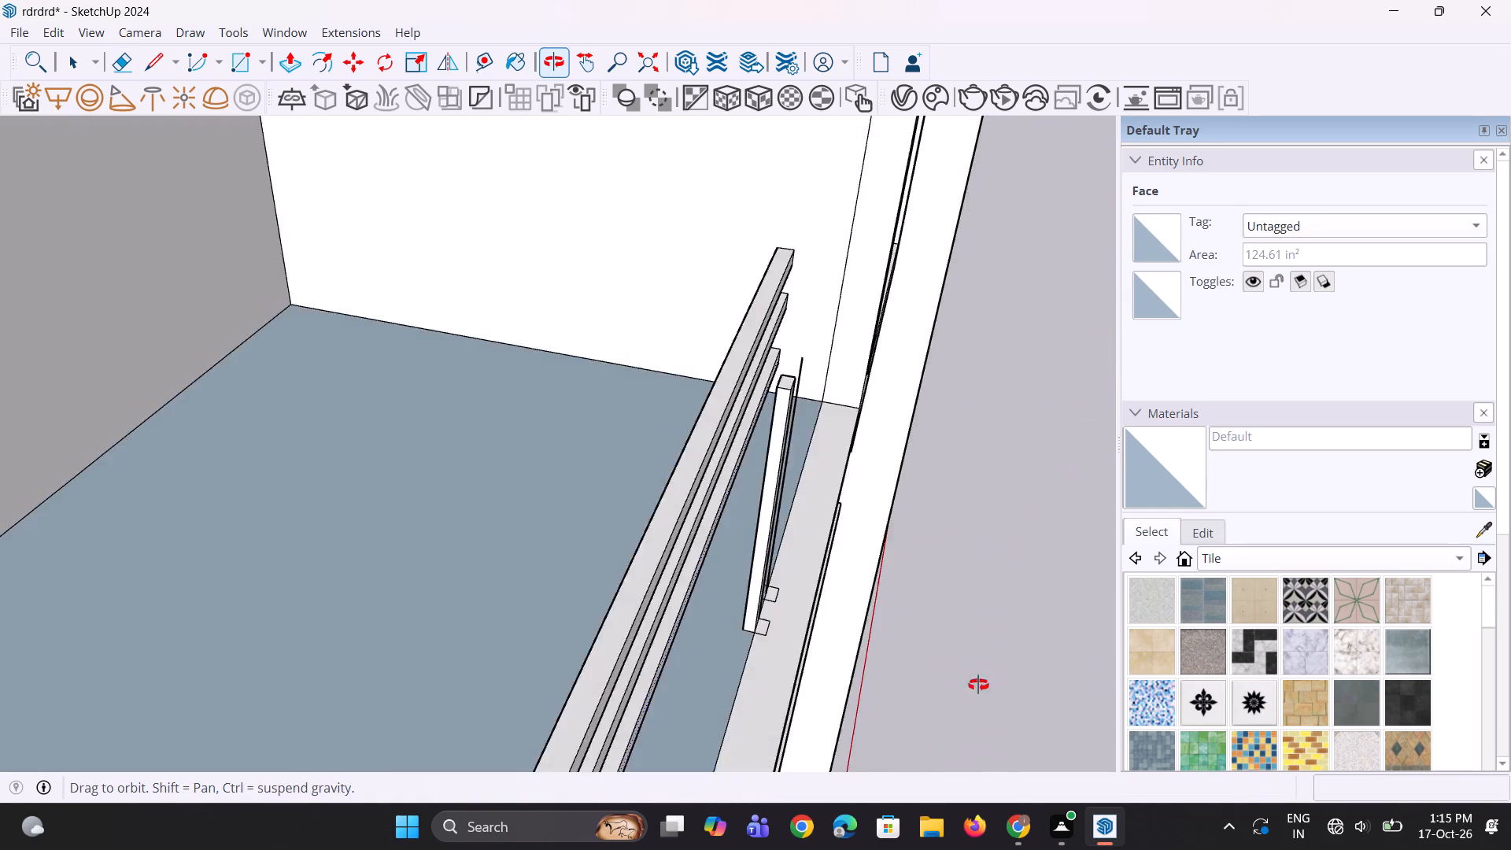
middle_drag(978, 685, 1201, 651)
scroll(791, 386, up, 2)
click(726, 373)
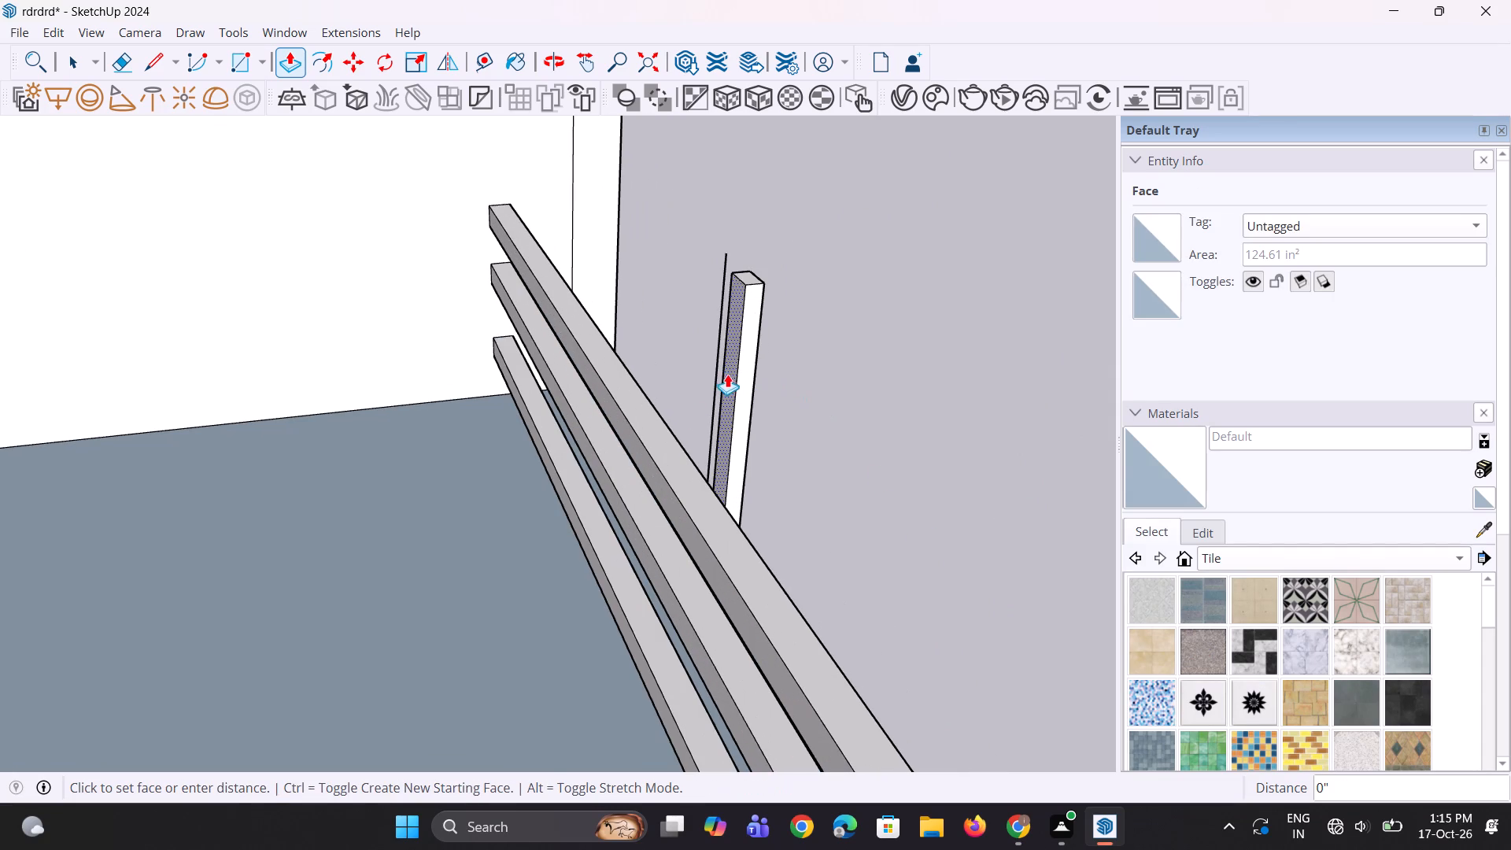
click(626, 518)
middle_drag(640, 552, 293, 453)
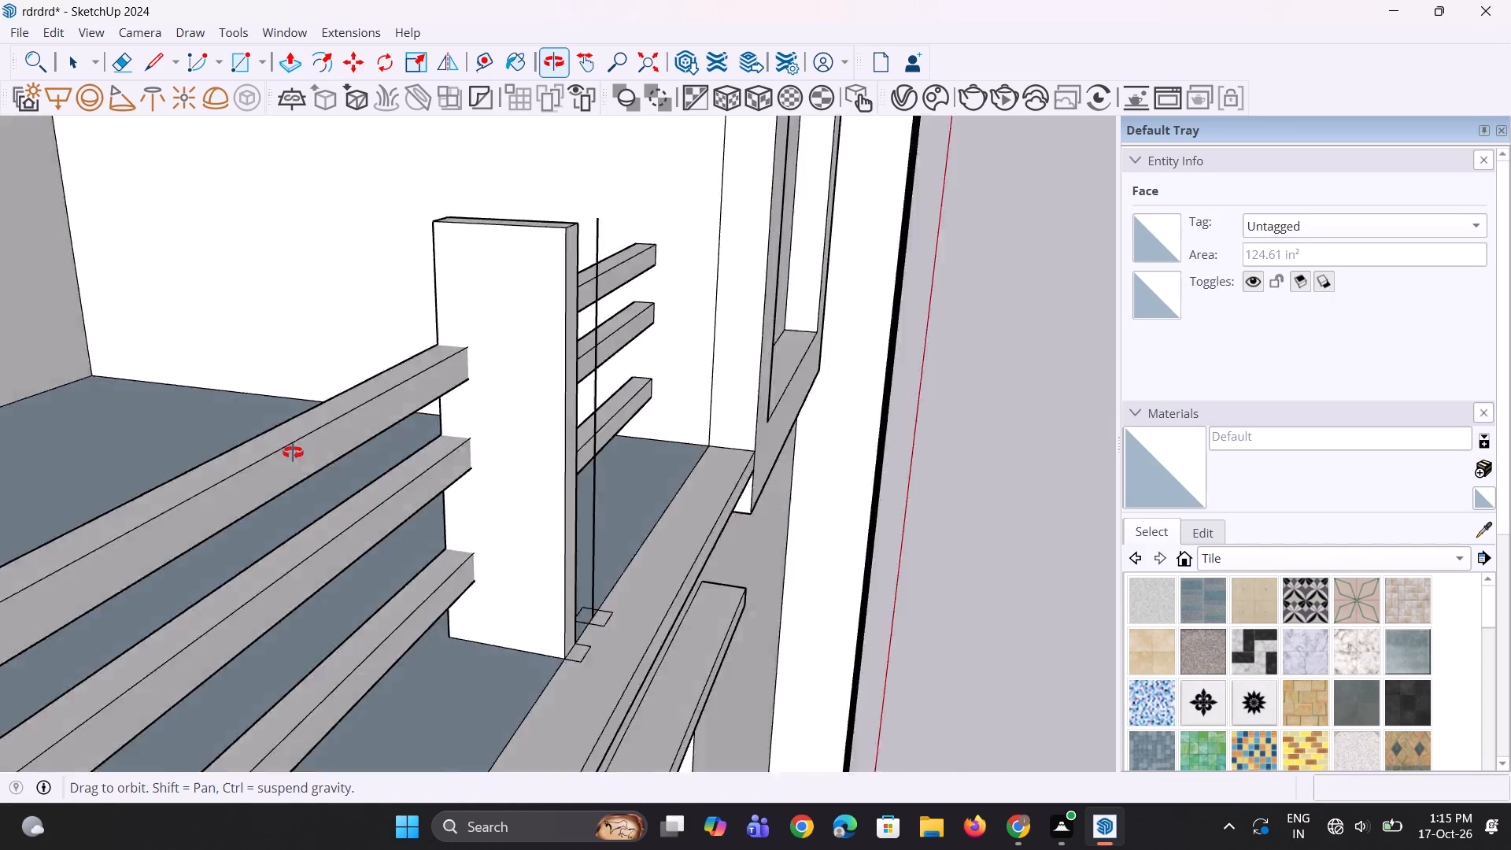
middle_drag(293, 453, 262, 444)
scroll(512, 477, up, 1)
click(471, 466)
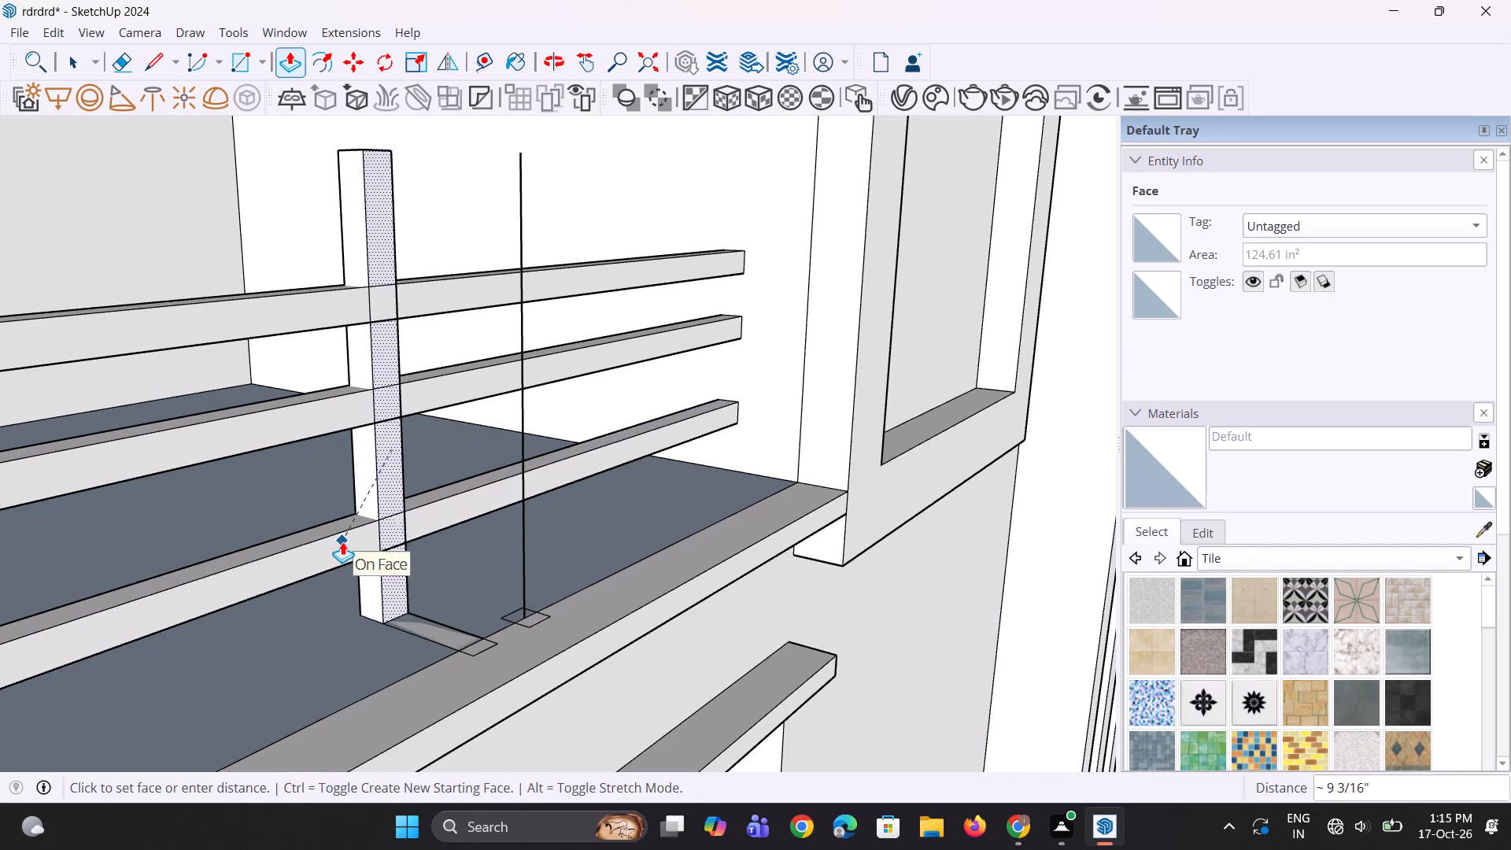
click(342, 541)
middle_drag(406, 550, 360, 551)
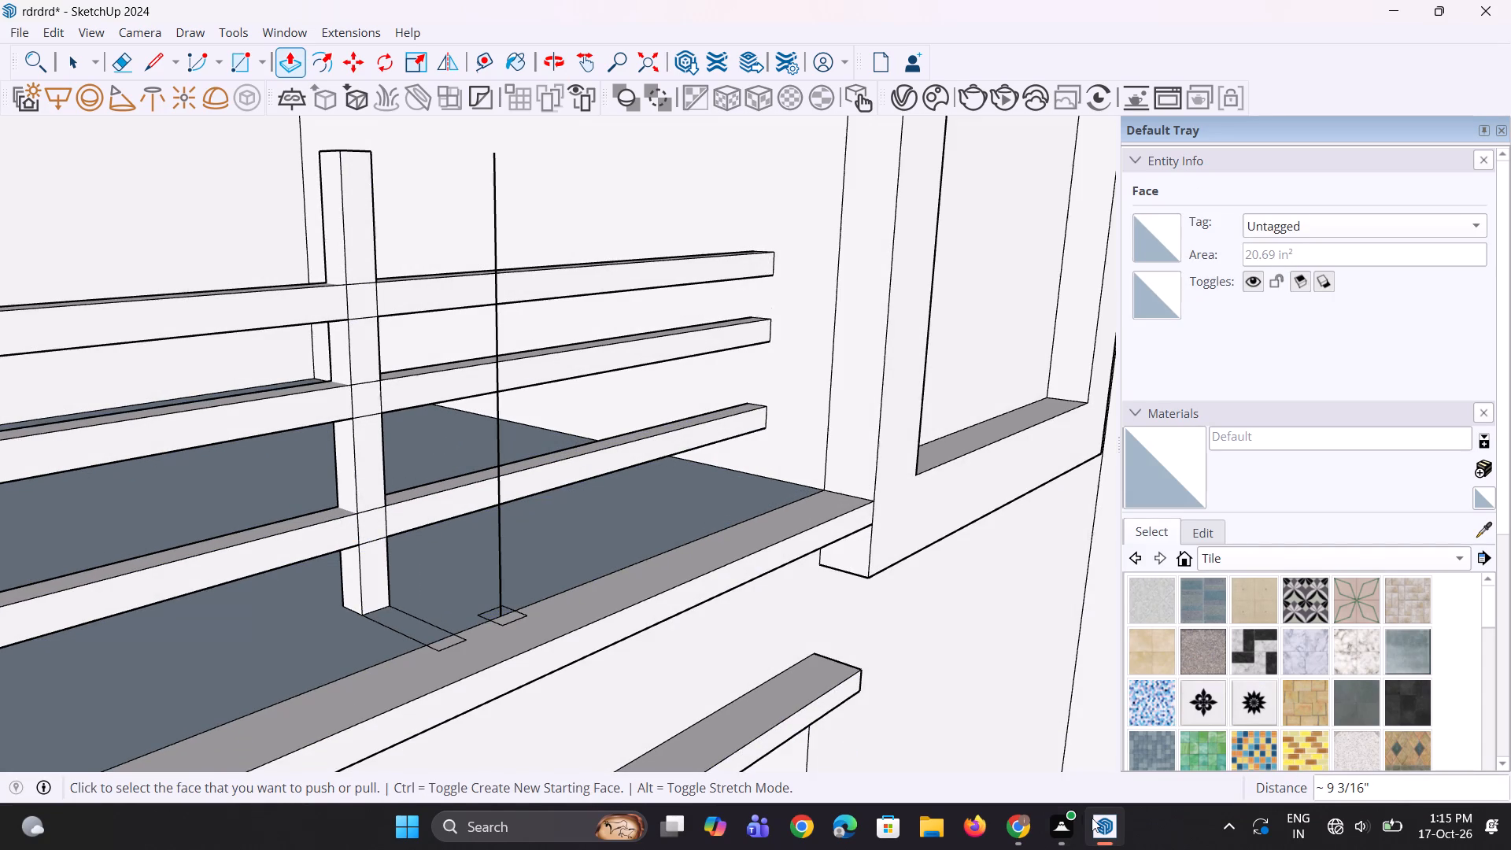
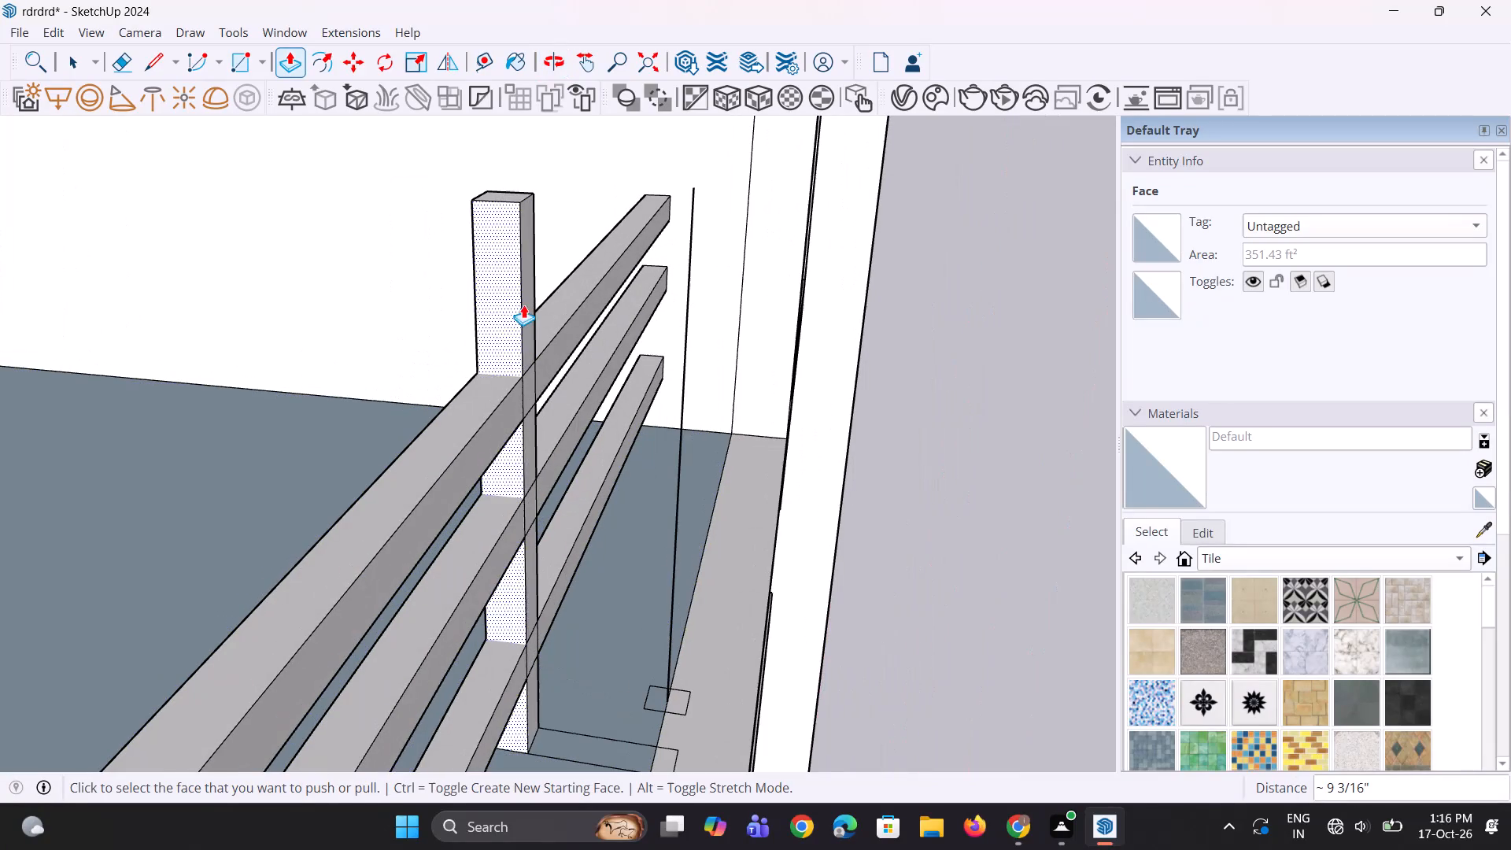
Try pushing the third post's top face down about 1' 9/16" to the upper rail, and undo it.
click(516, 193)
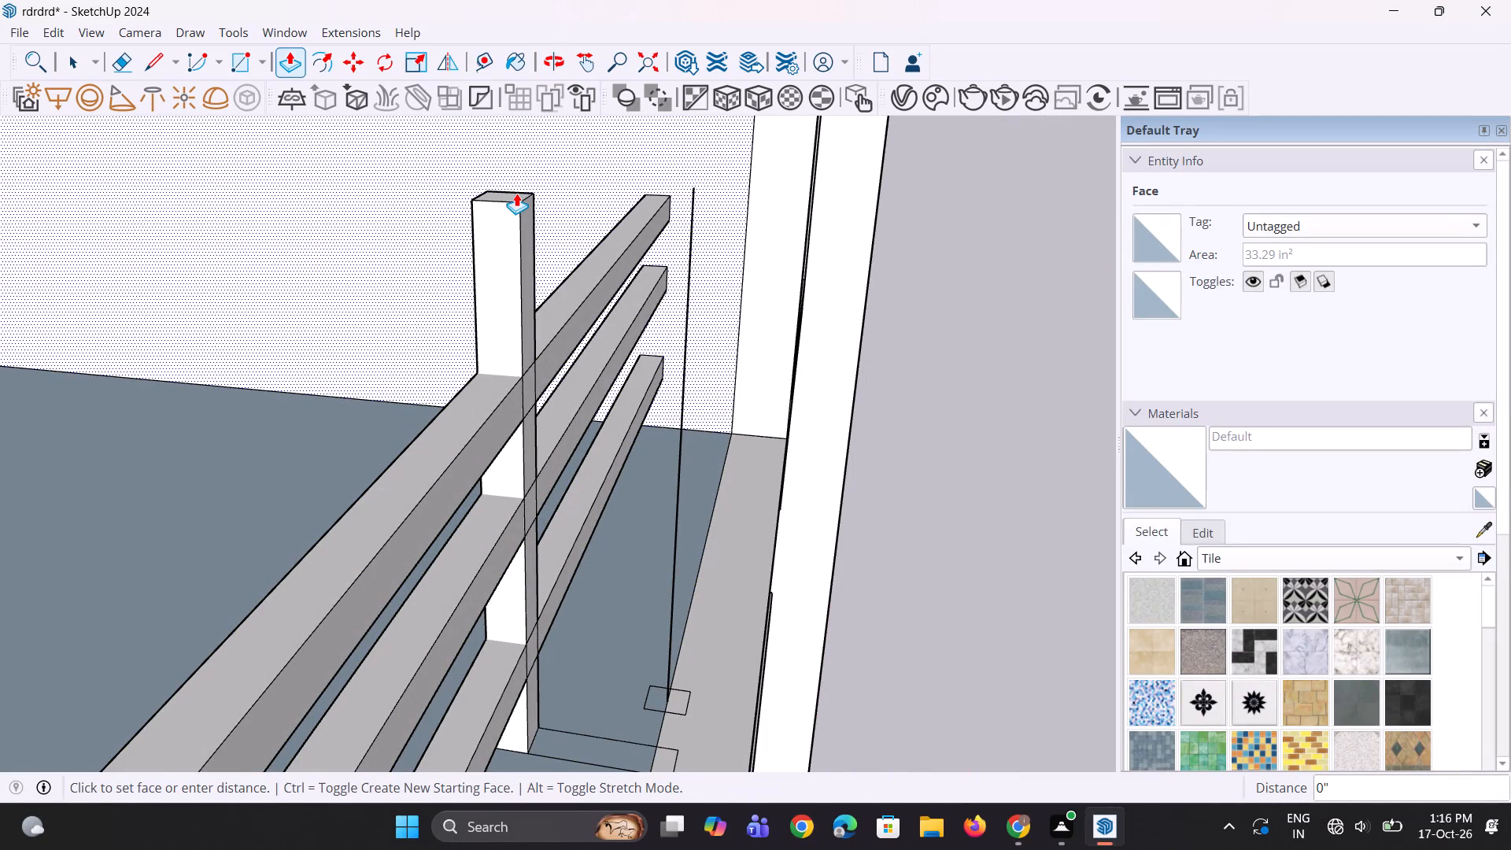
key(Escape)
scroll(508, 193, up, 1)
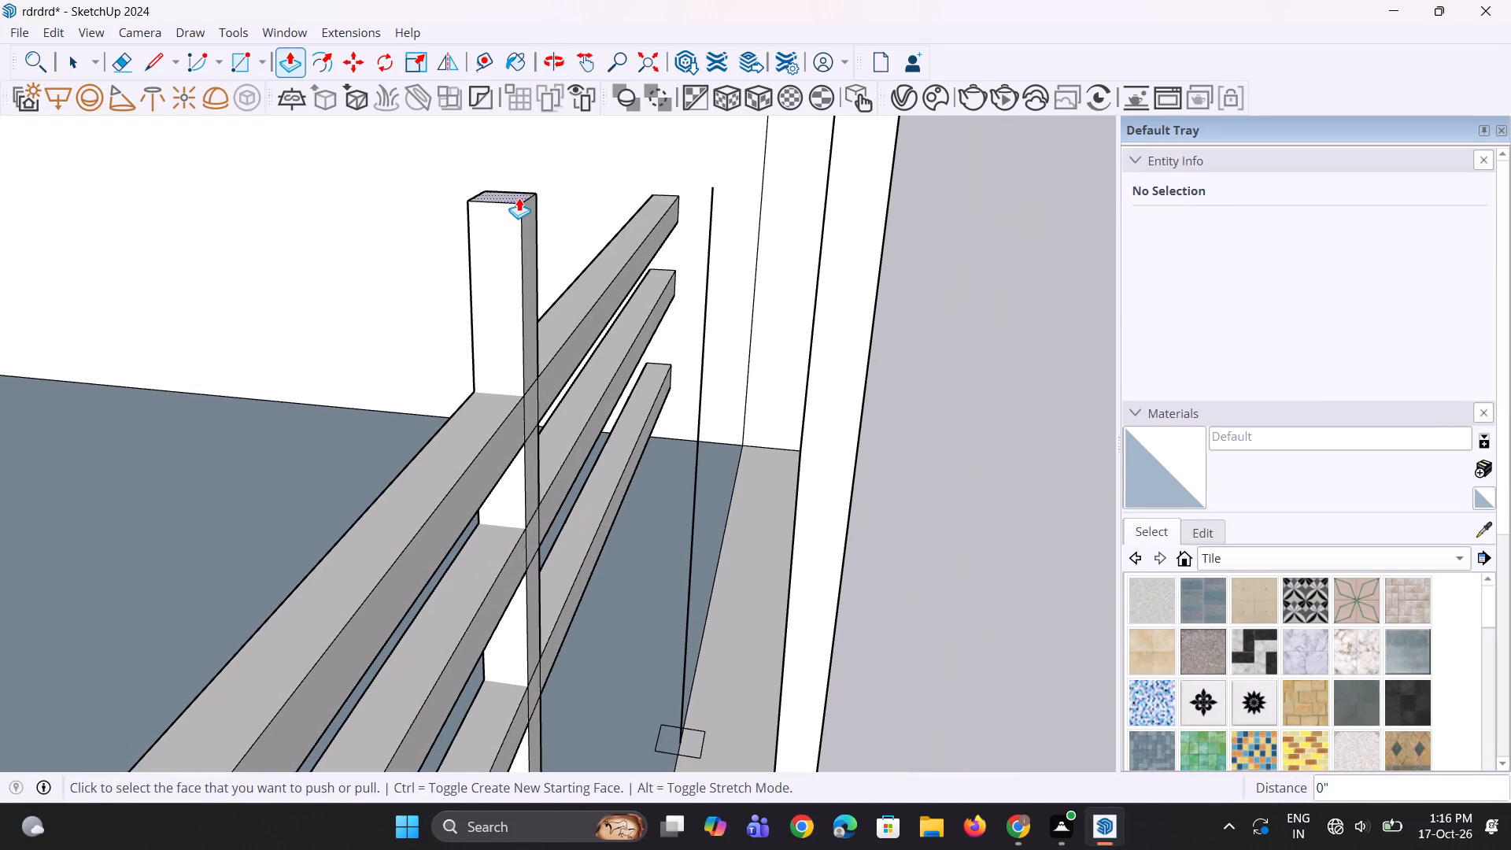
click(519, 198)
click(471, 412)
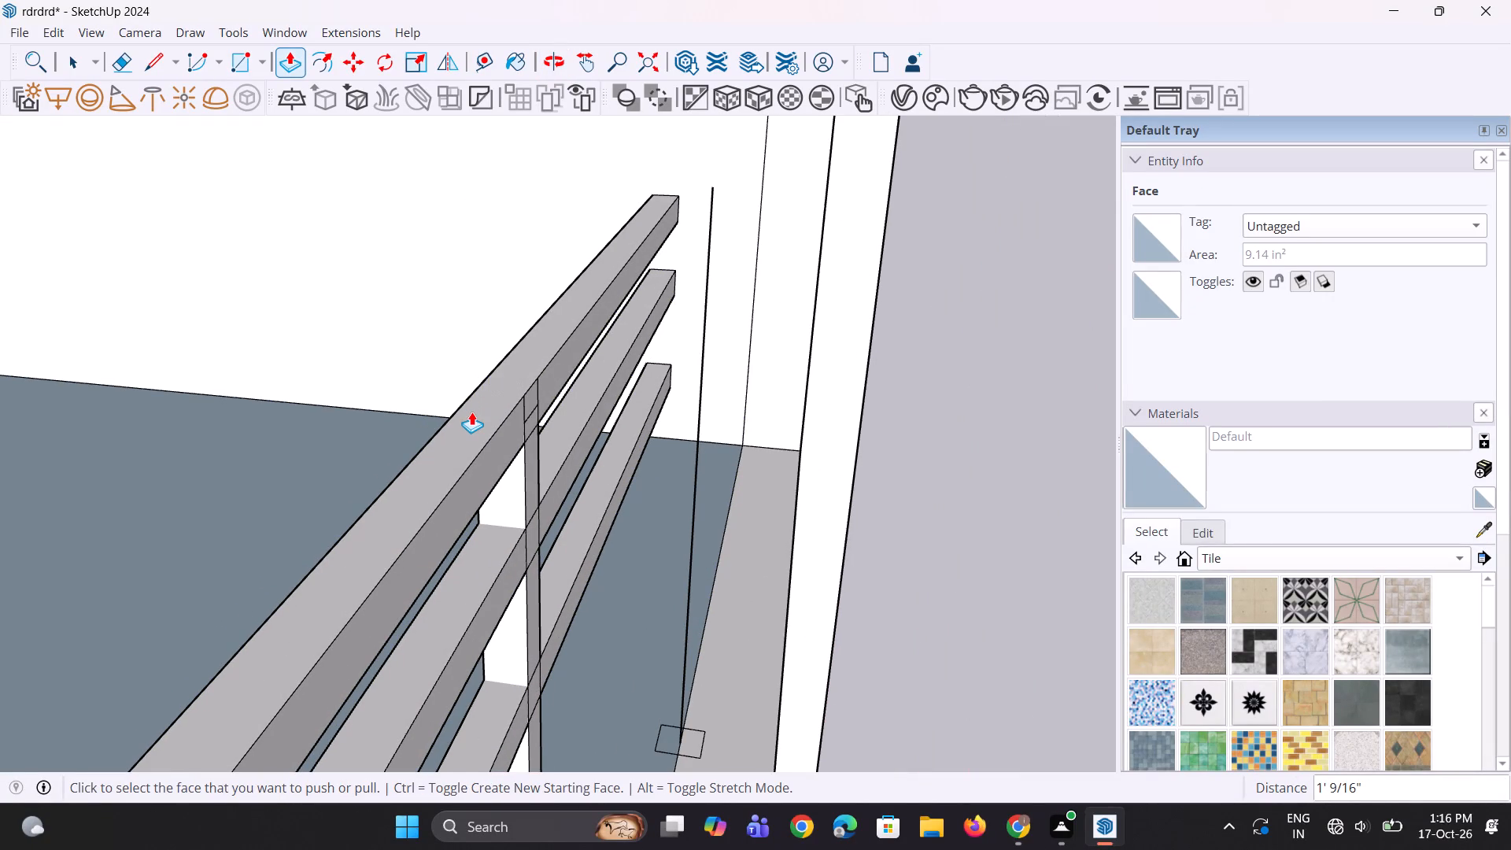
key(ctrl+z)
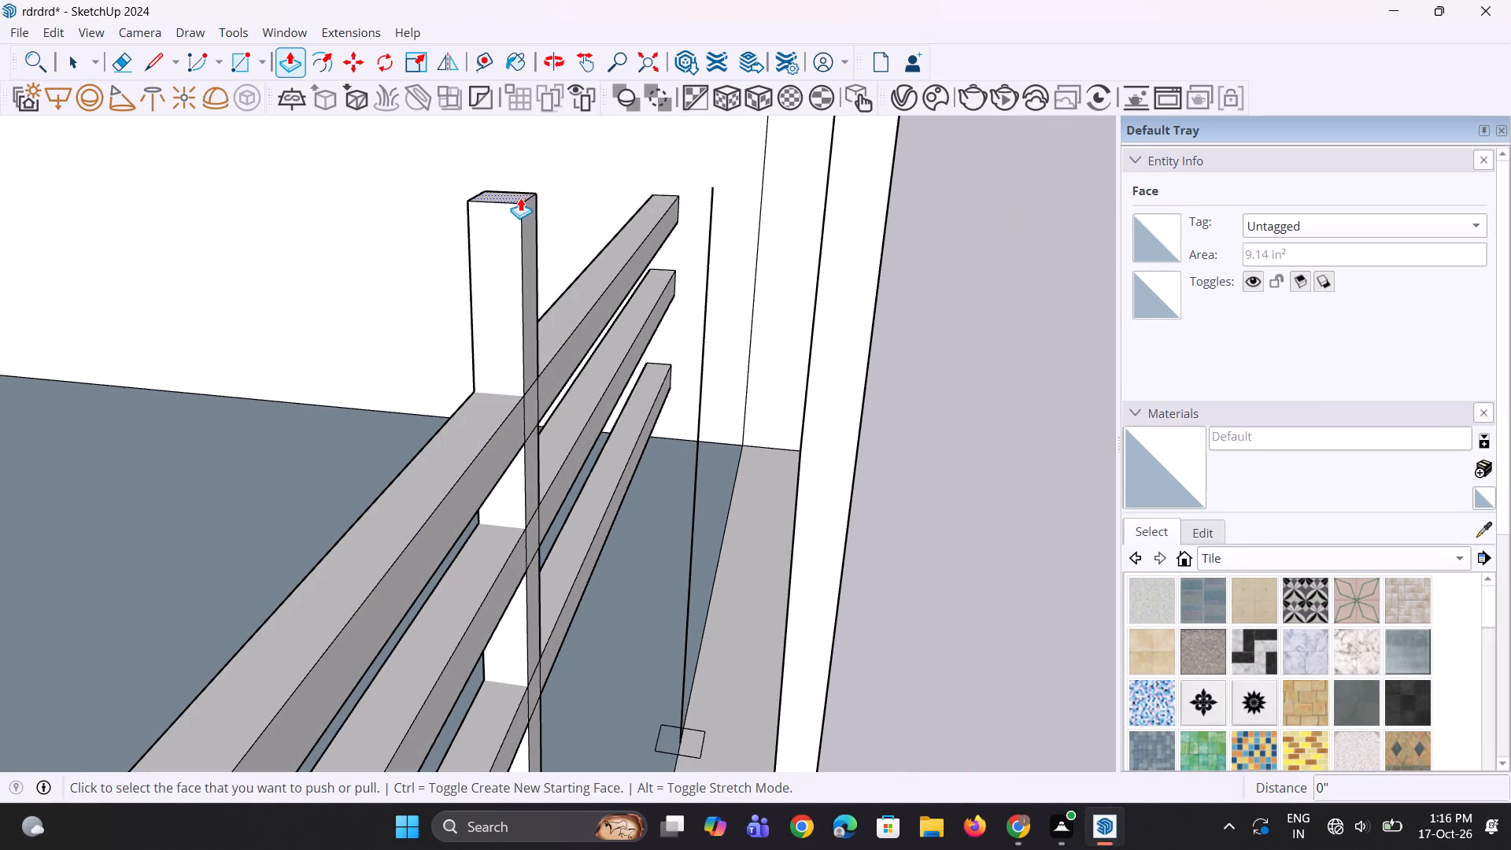
Push the third post's top face down about 10 7/8", flush with the top of the upper rail.
click(520, 196)
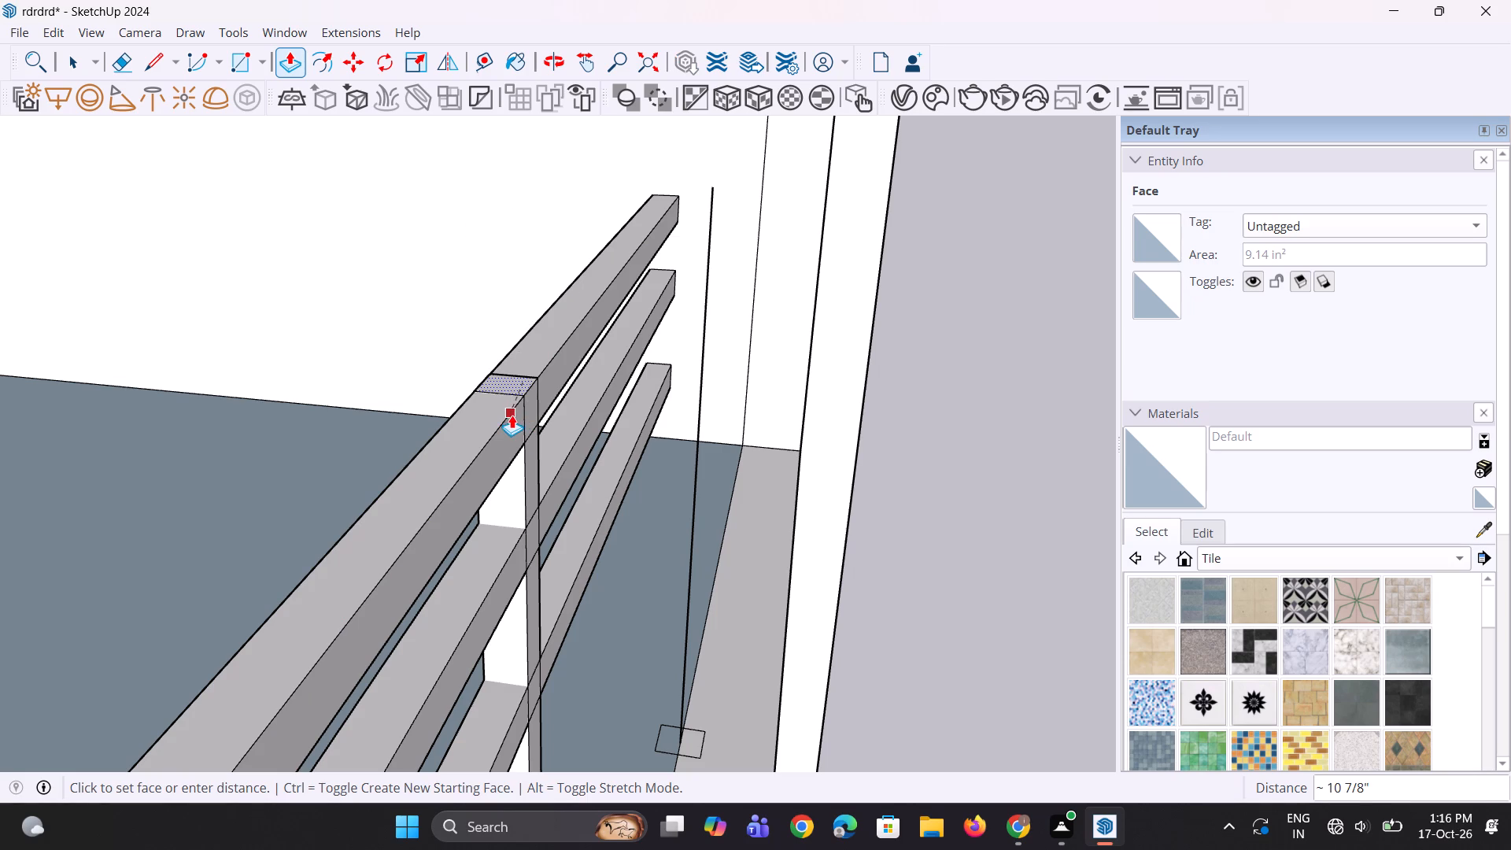
click(507, 415)
Extrude the inner part of the remaining ledge footprint upward about 3' 3 7/16" to form a fourth post.
scroll(380, 425, down, 5)
middle_drag(660, 493, 693, 560)
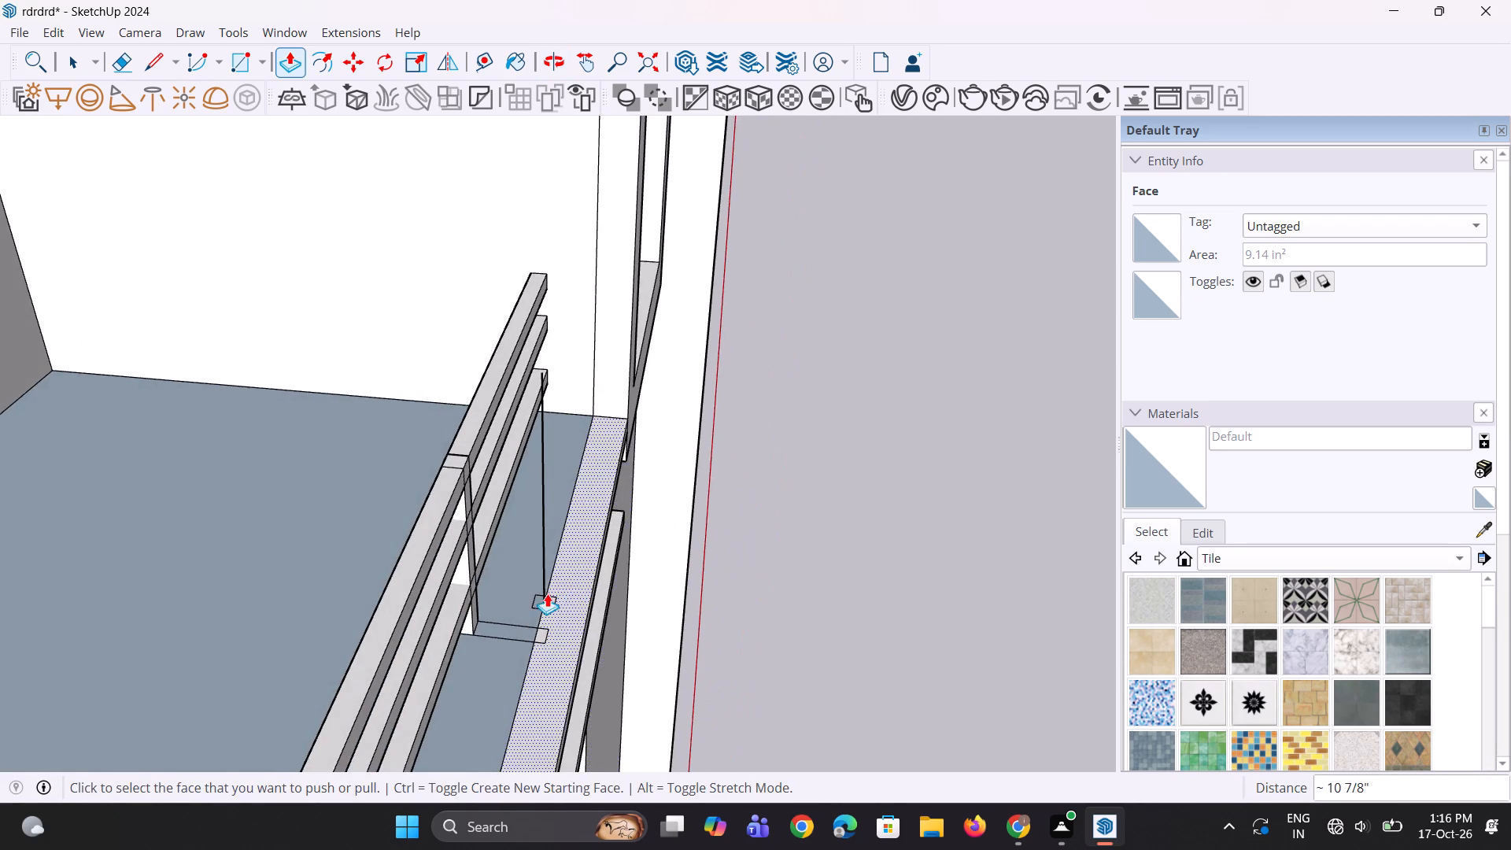
scroll(546, 593, up, 2)
click(539, 608)
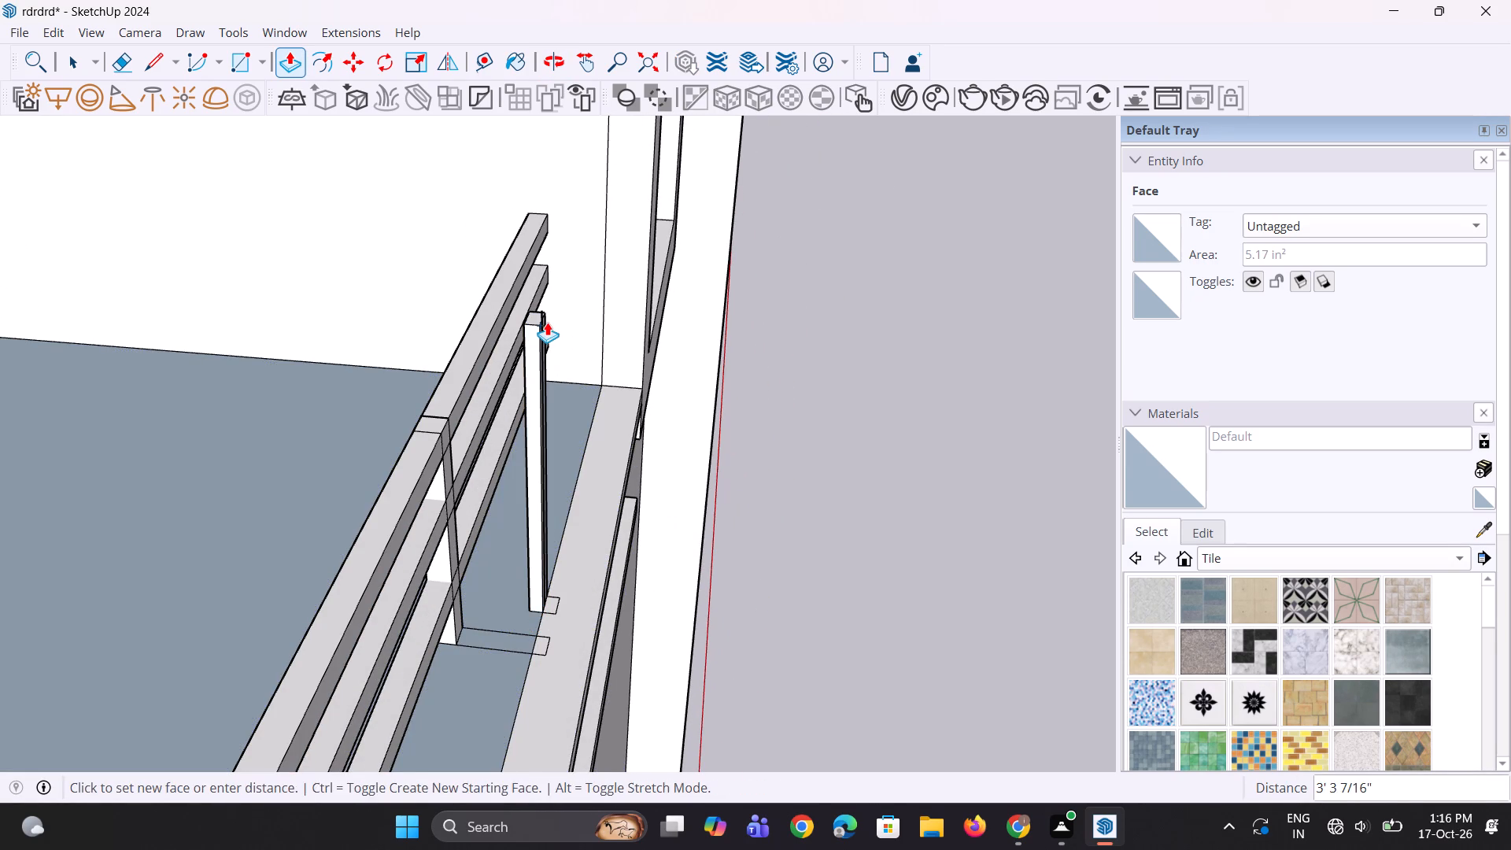
click(547, 322)
Erase the leftover vertical lines on the fourth post's face and the short stub at its top edge.
middle_drag(543, 458, 441, 438)
scroll(551, 288, up, 1)
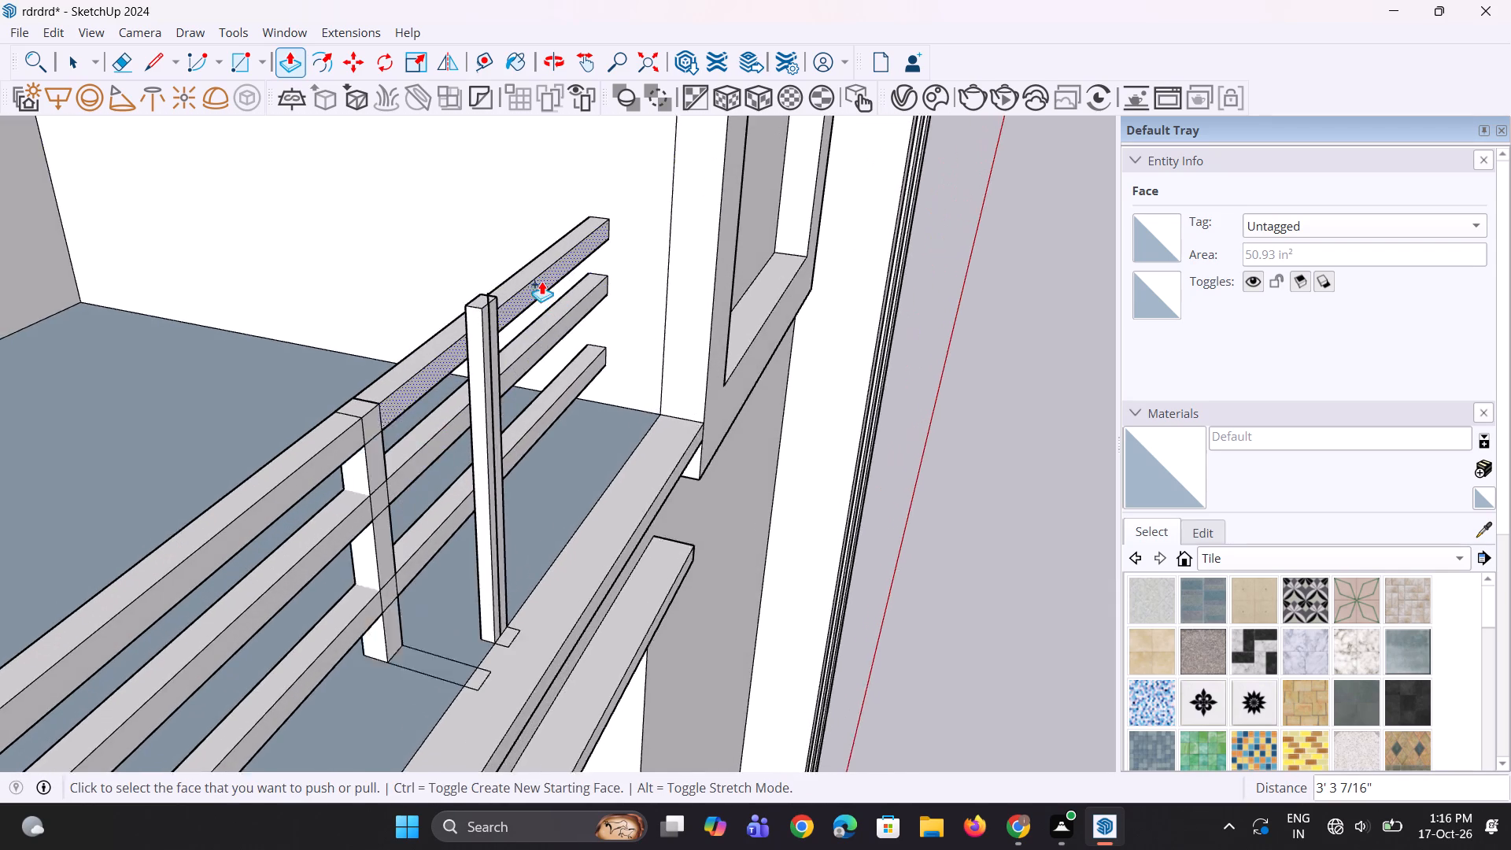
scroll(541, 281, up, 1)
scroll(454, 296, up, 4)
key(e)
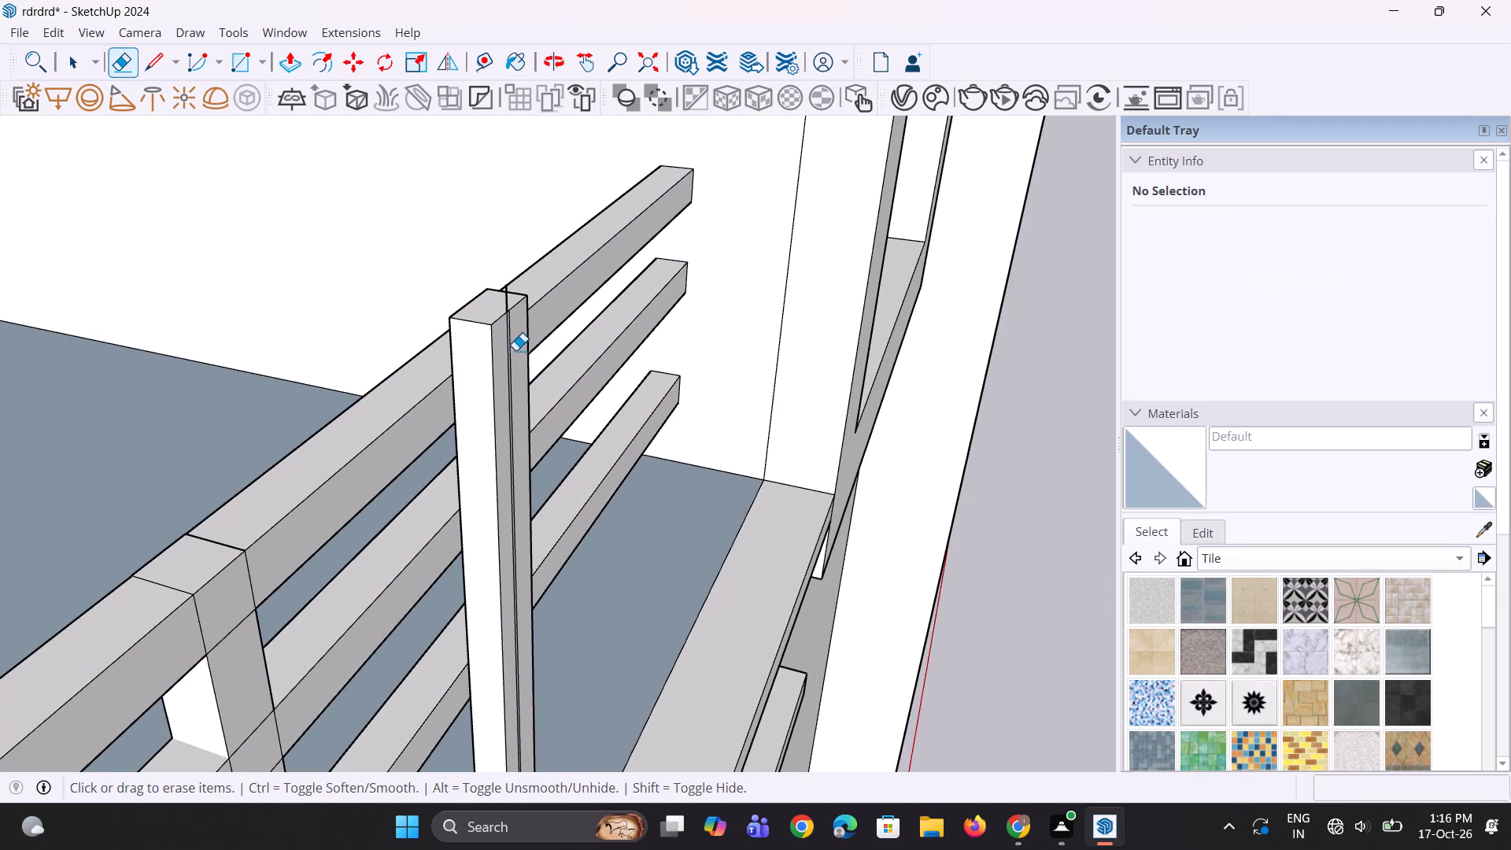
click(512, 349)
click(510, 340)
scroll(510, 308, up, 2)
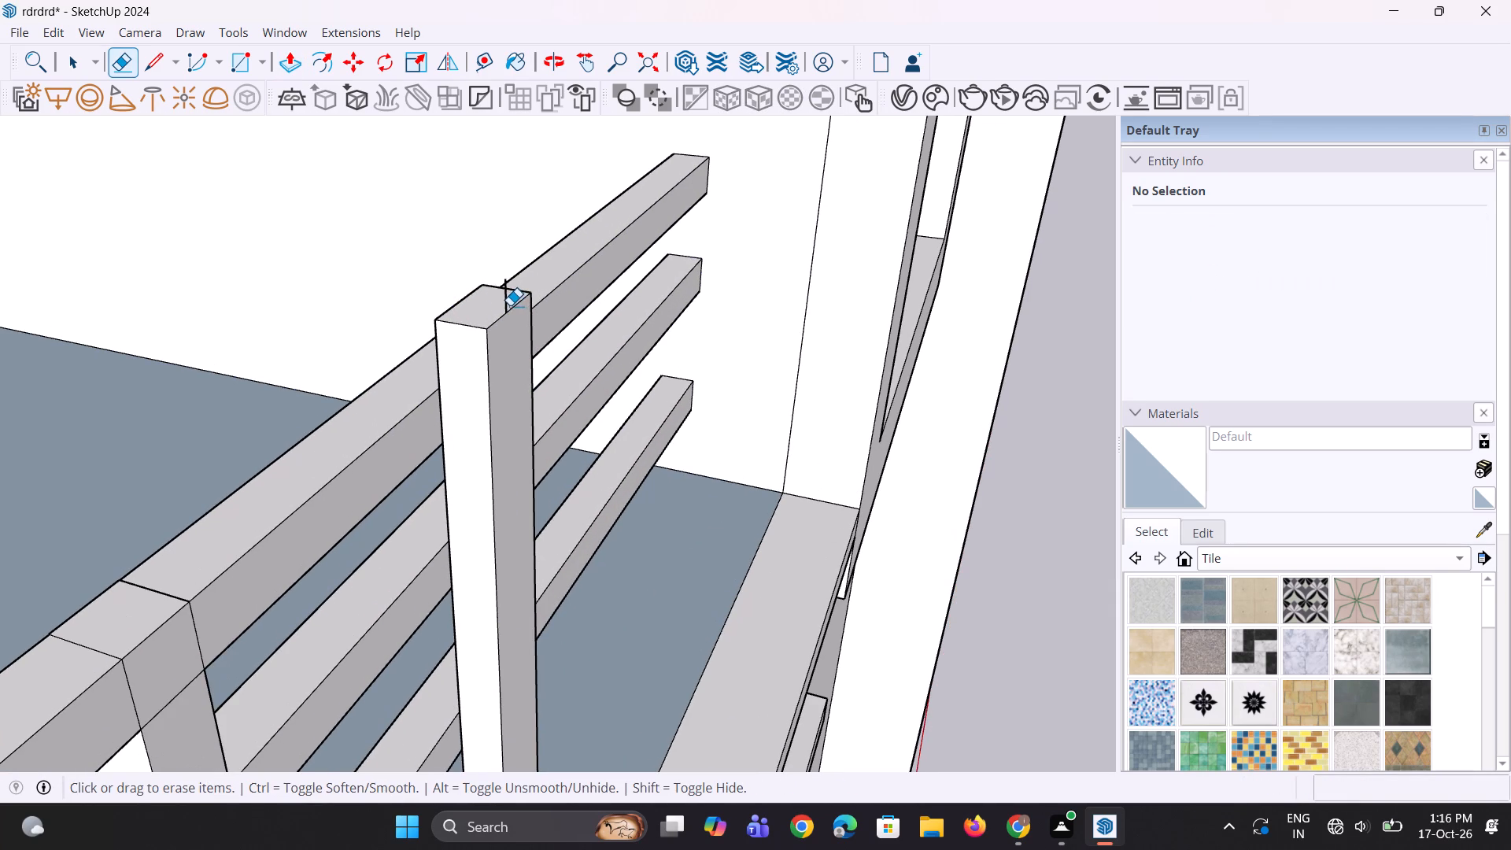
click(507, 301)
Bring the fourth post into line with the rails, pulling its inner face about 10 1/2" and pushing its outer face in about 9 3/16".
scroll(526, 371, down, 10)
middle_drag(401, 442, 681, 483)
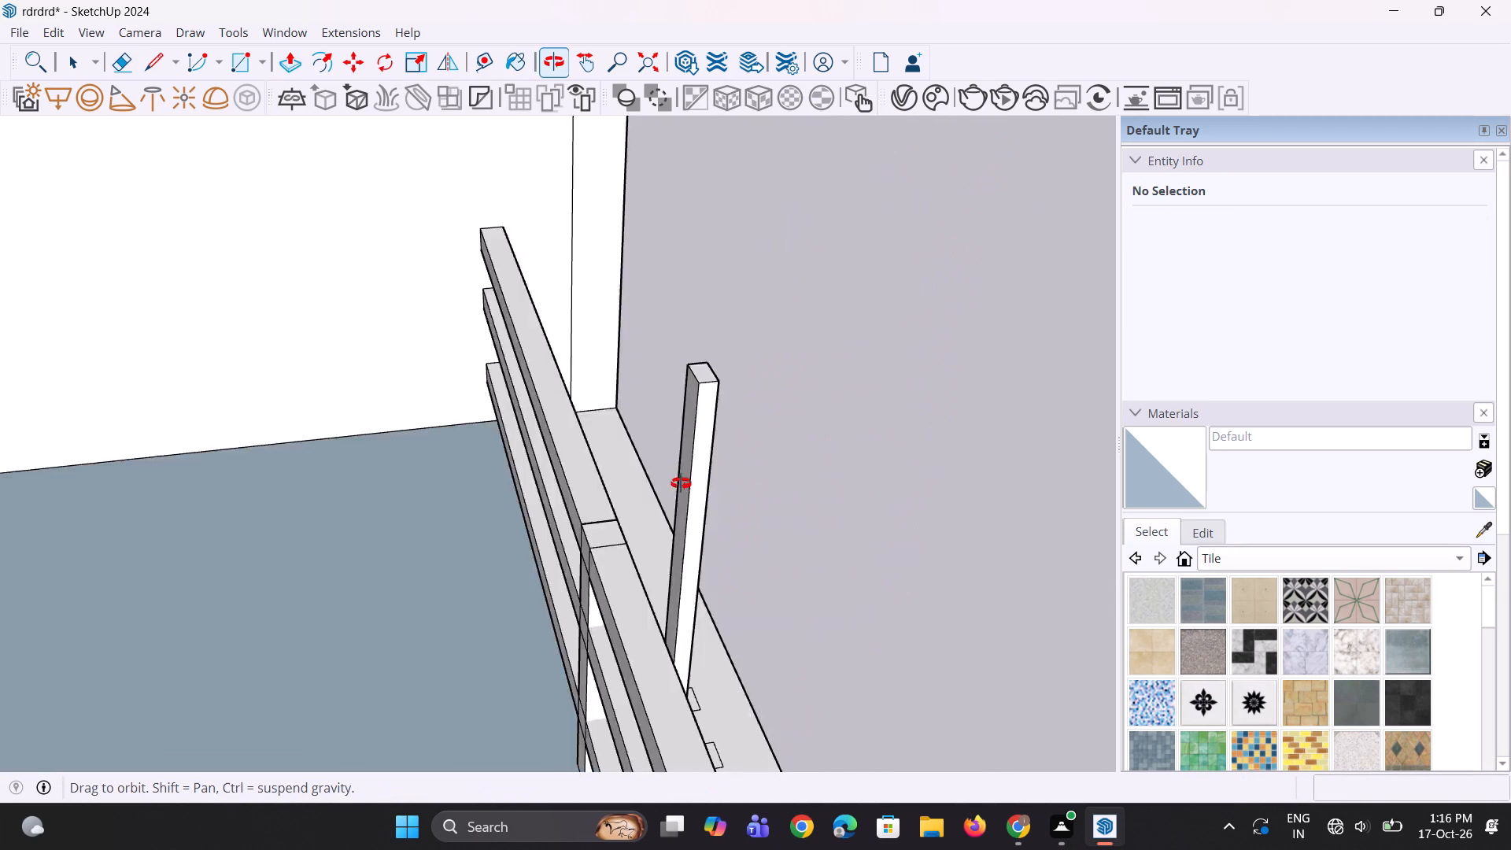
middle_drag(681, 483, 852, 482)
key(p)
click(785, 417)
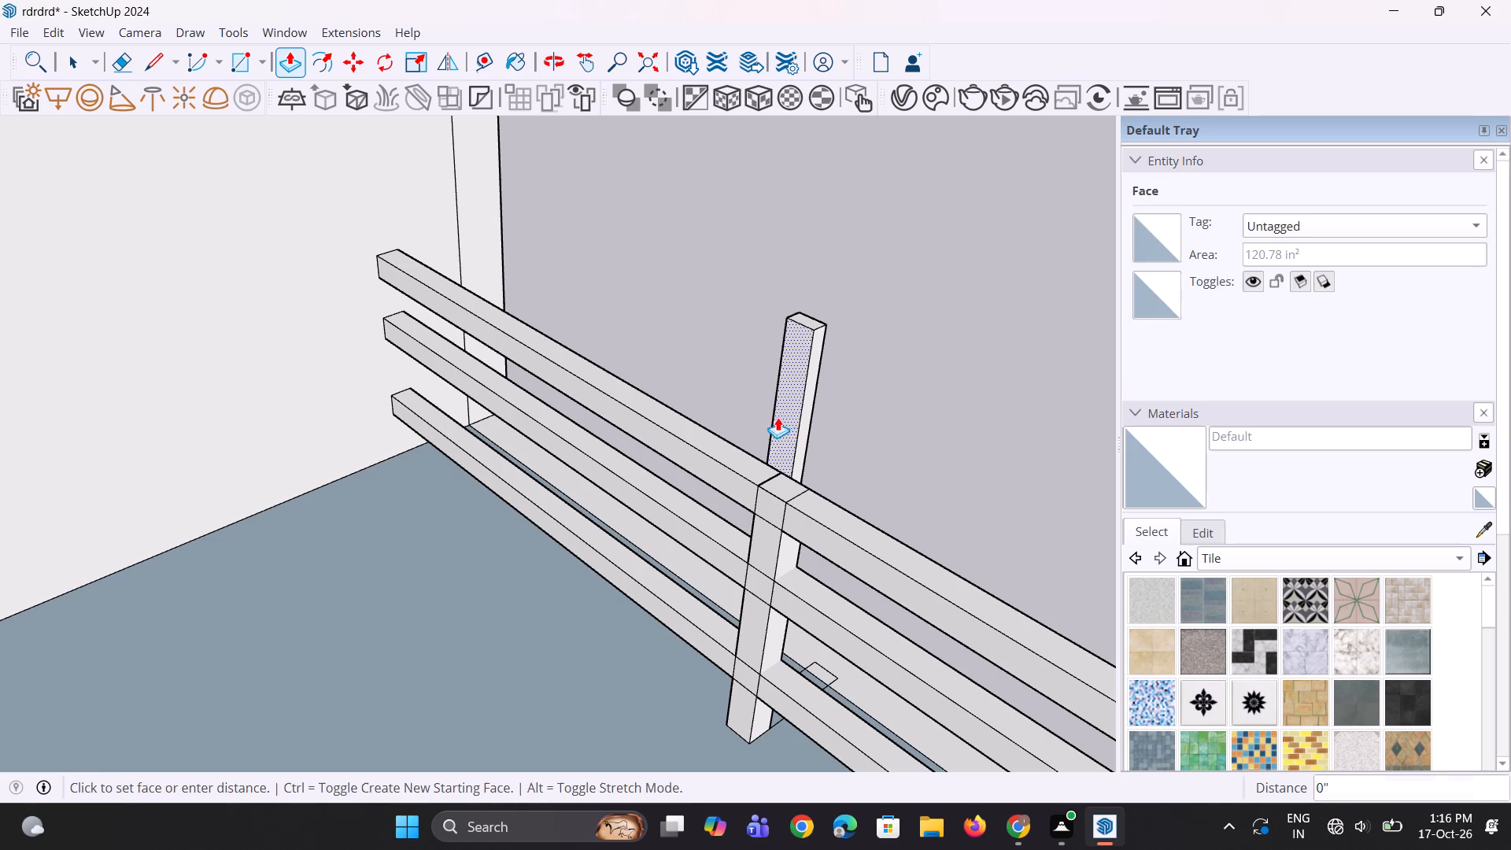
click(722, 556)
middle_drag(798, 563, 794, 562)
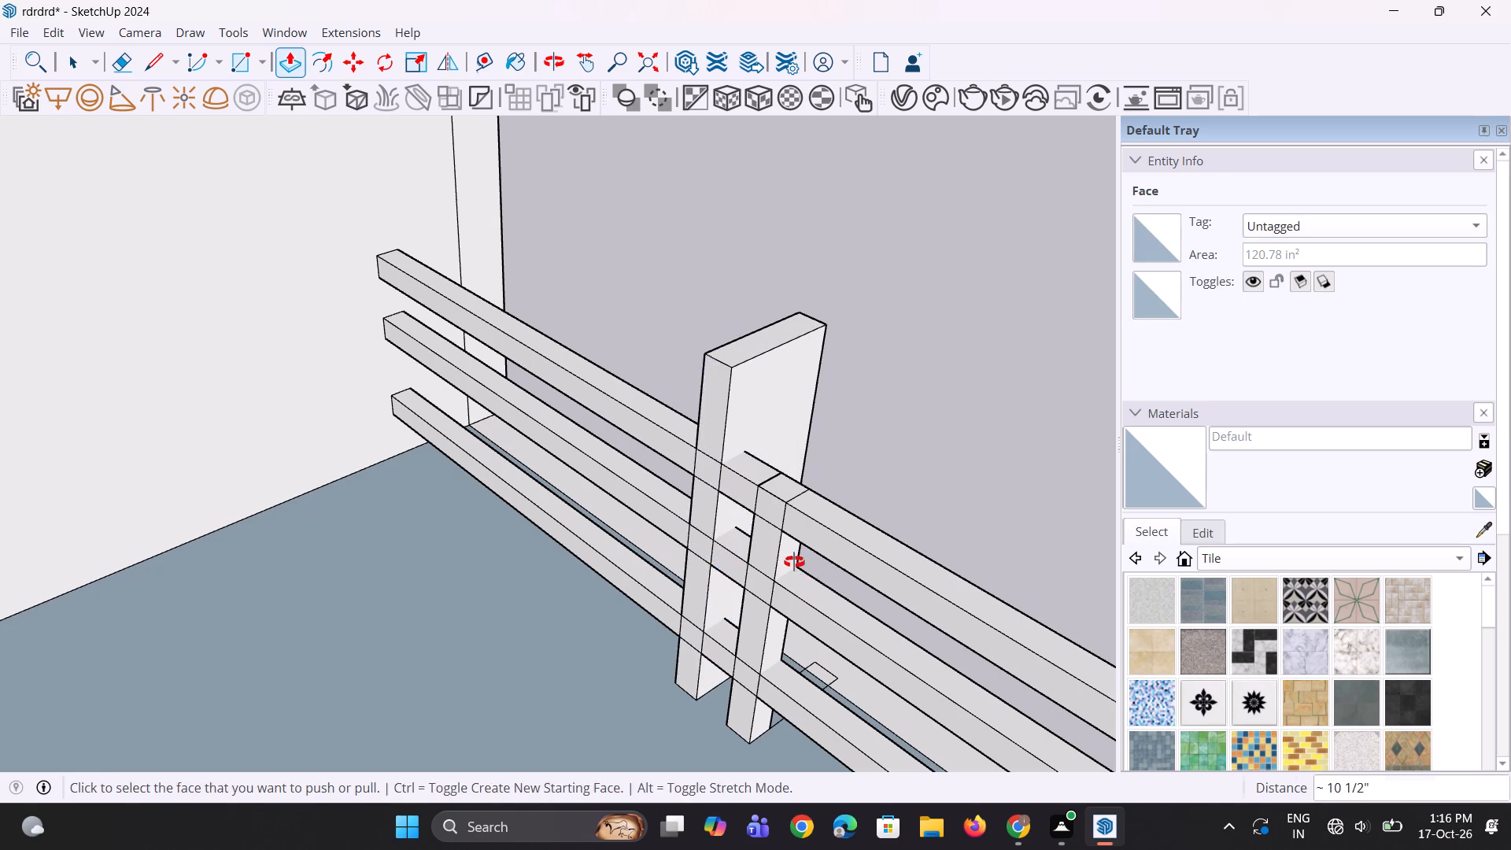
middle_drag(794, 562, 272, 497)
scroll(449, 556, up, 1)
click(538, 568)
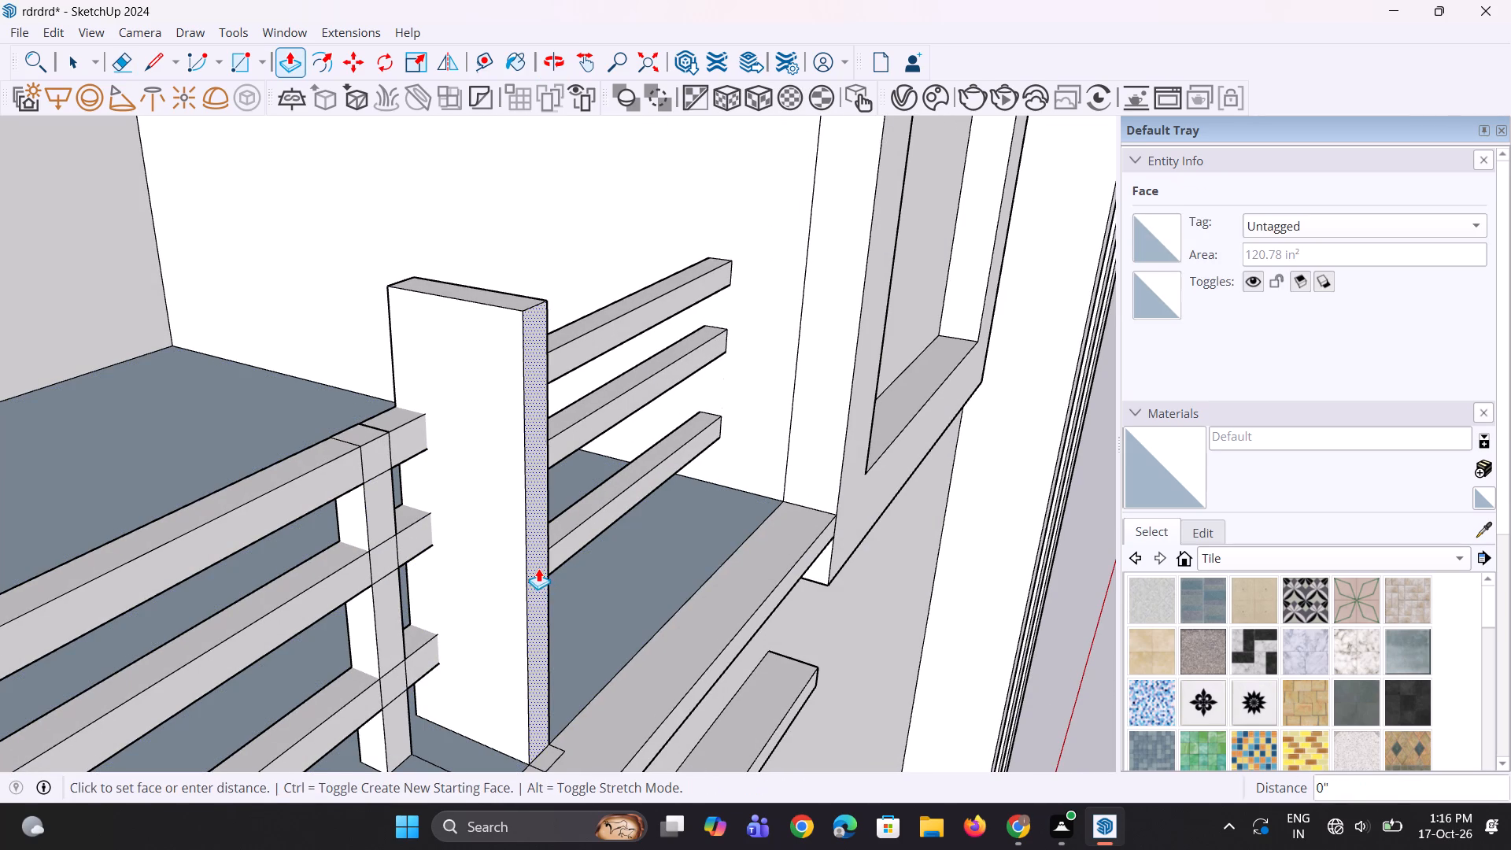
click(438, 647)
Push the fourth post's top face down about 9 5/8", flush with the top of the upper rail.
scroll(464, 565, down, 2)
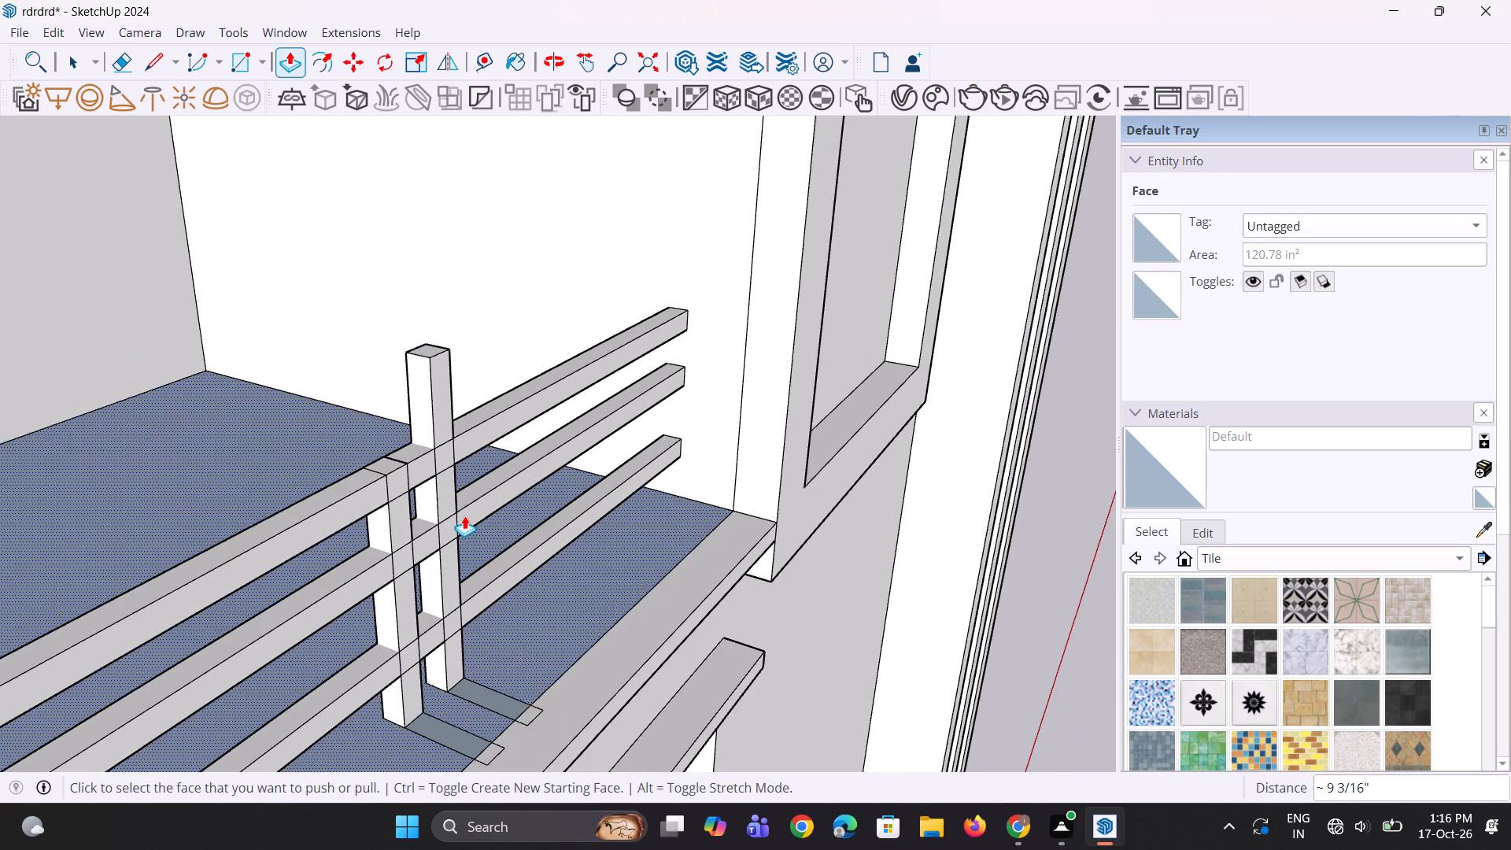
scroll(438, 347, up, 1)
click(434, 349)
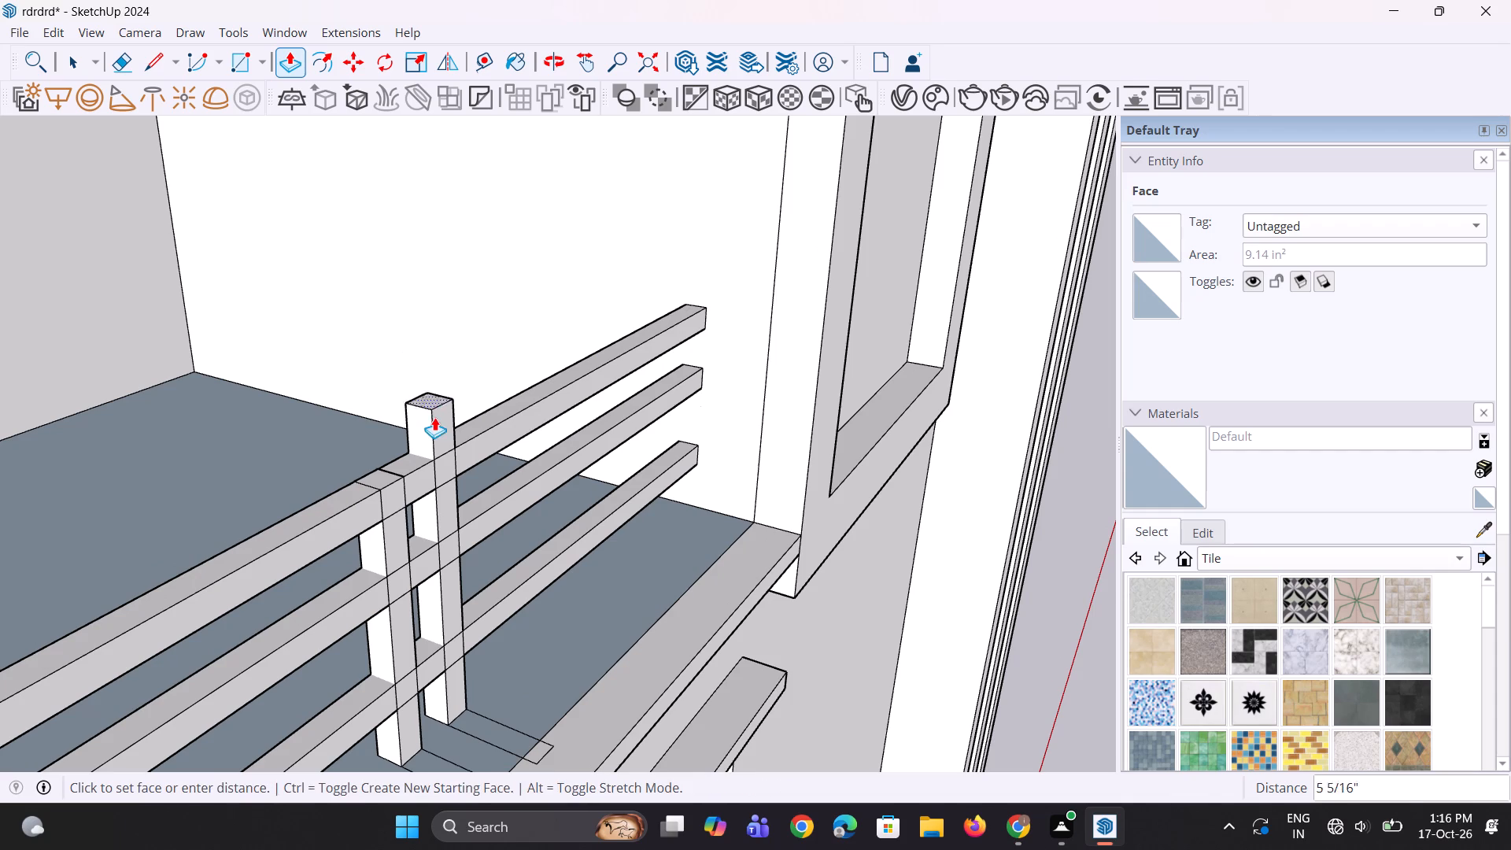
click(418, 464)
Erase the leftover connecting lines on the floor between the second post pair and the ledge.
scroll(418, 441, down, 9)
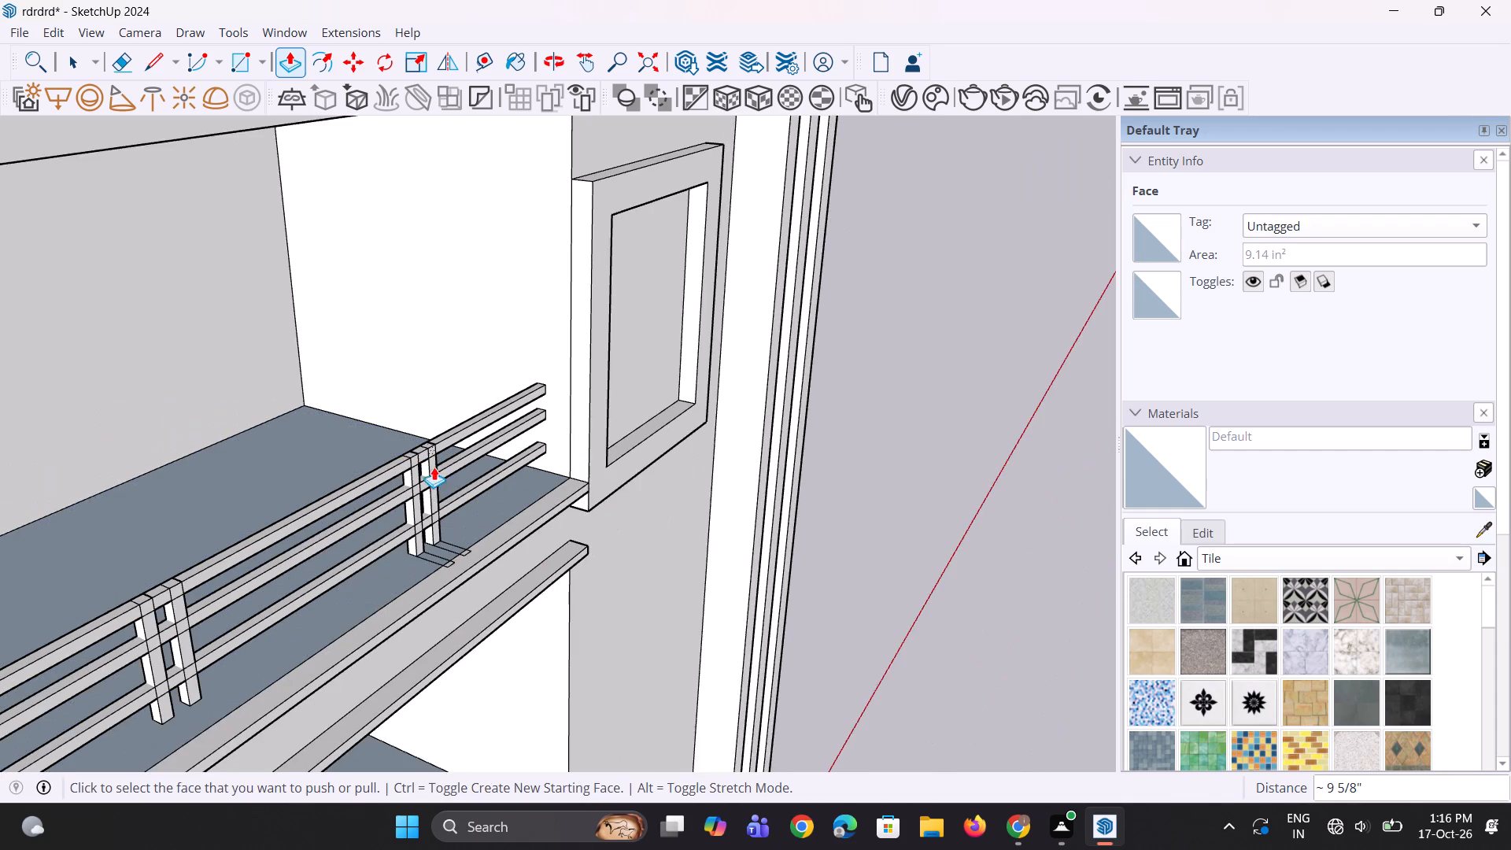
middle_drag(428, 560, 428, 585)
scroll(428, 608, up, 6)
key(e)
scroll(439, 557, up, 6)
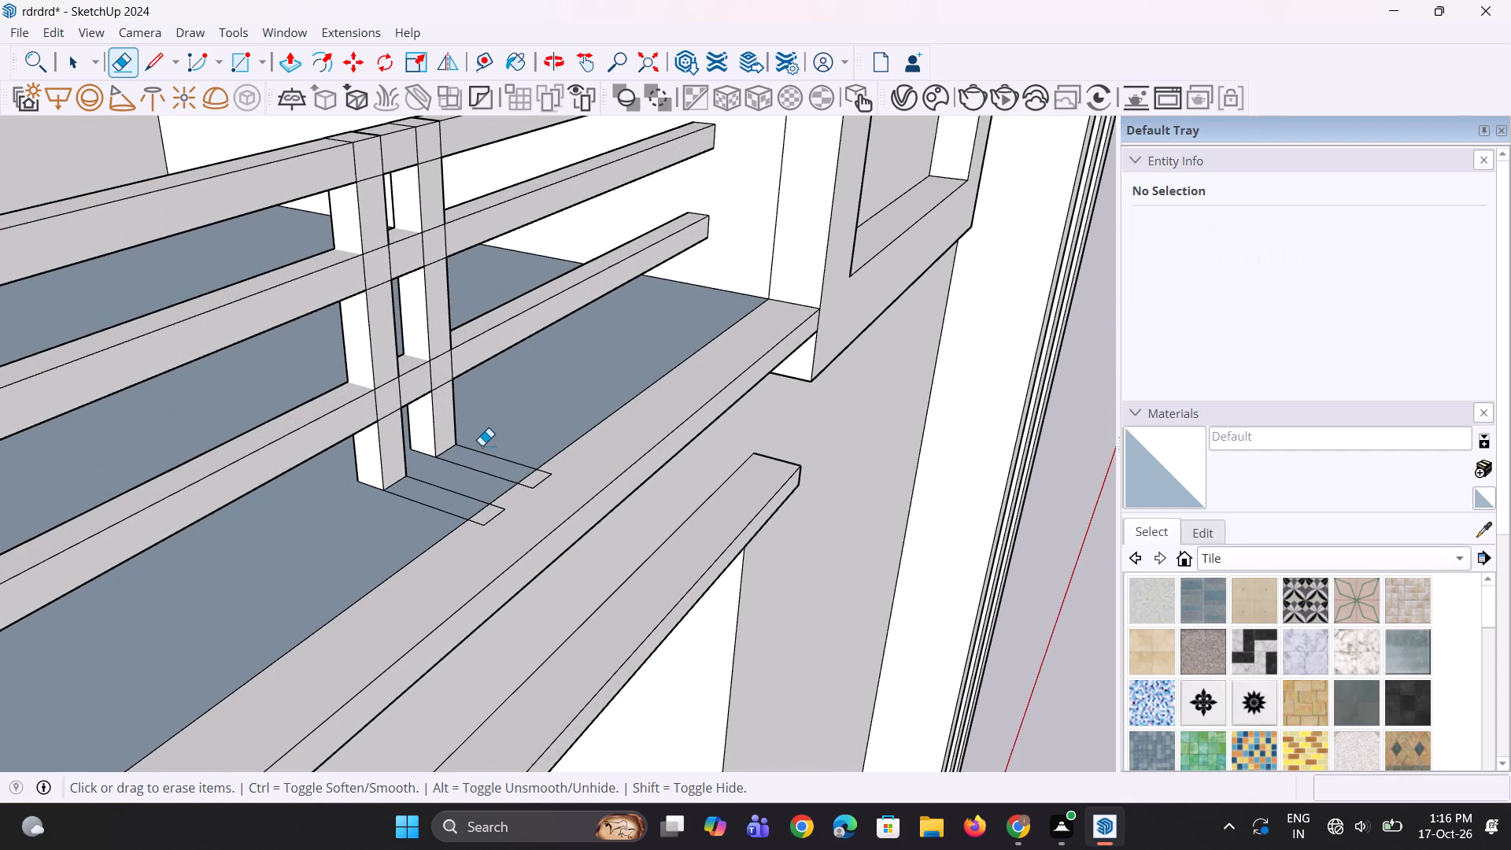
click(482, 445)
click(482, 456)
click(482, 475)
click(472, 496)
click(459, 516)
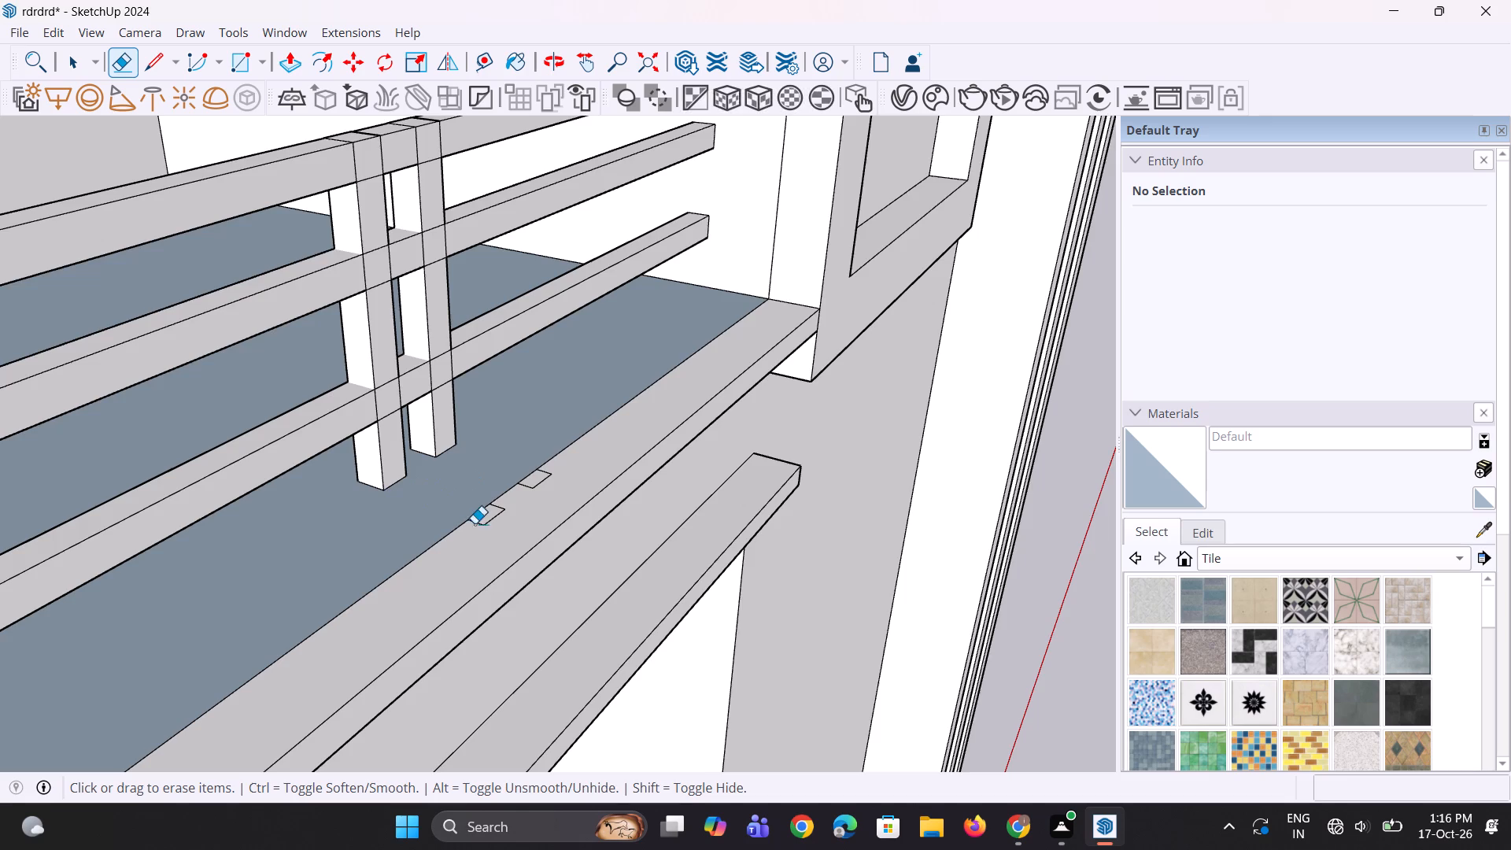
Erase the two leftover footprint outlines on the ledge beside the second post pair.
scroll(475, 524, up, 7)
click(485, 525)
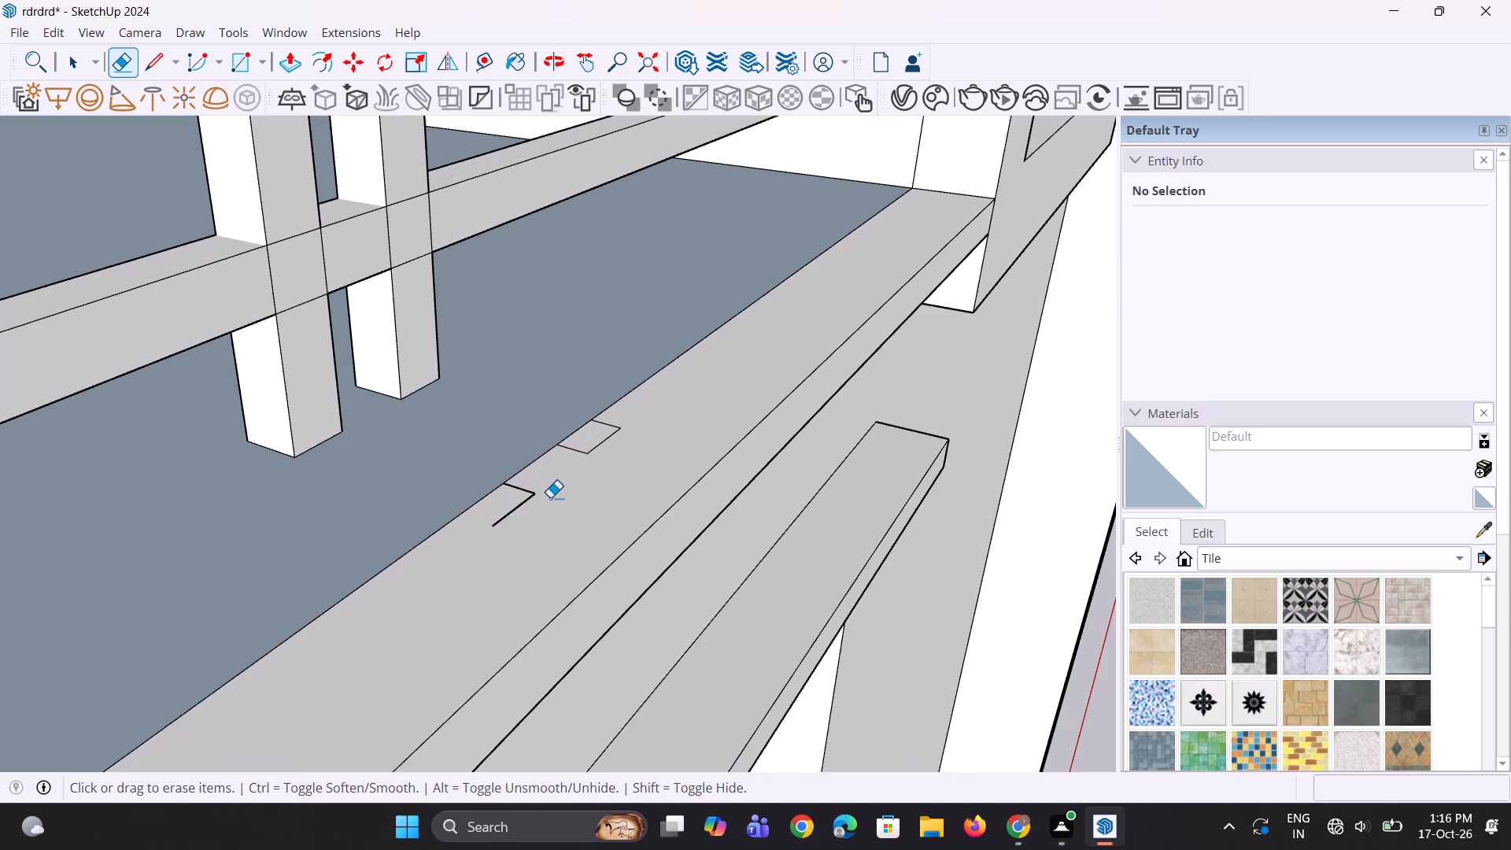
click(535, 492)
scroll(559, 482, up, 4)
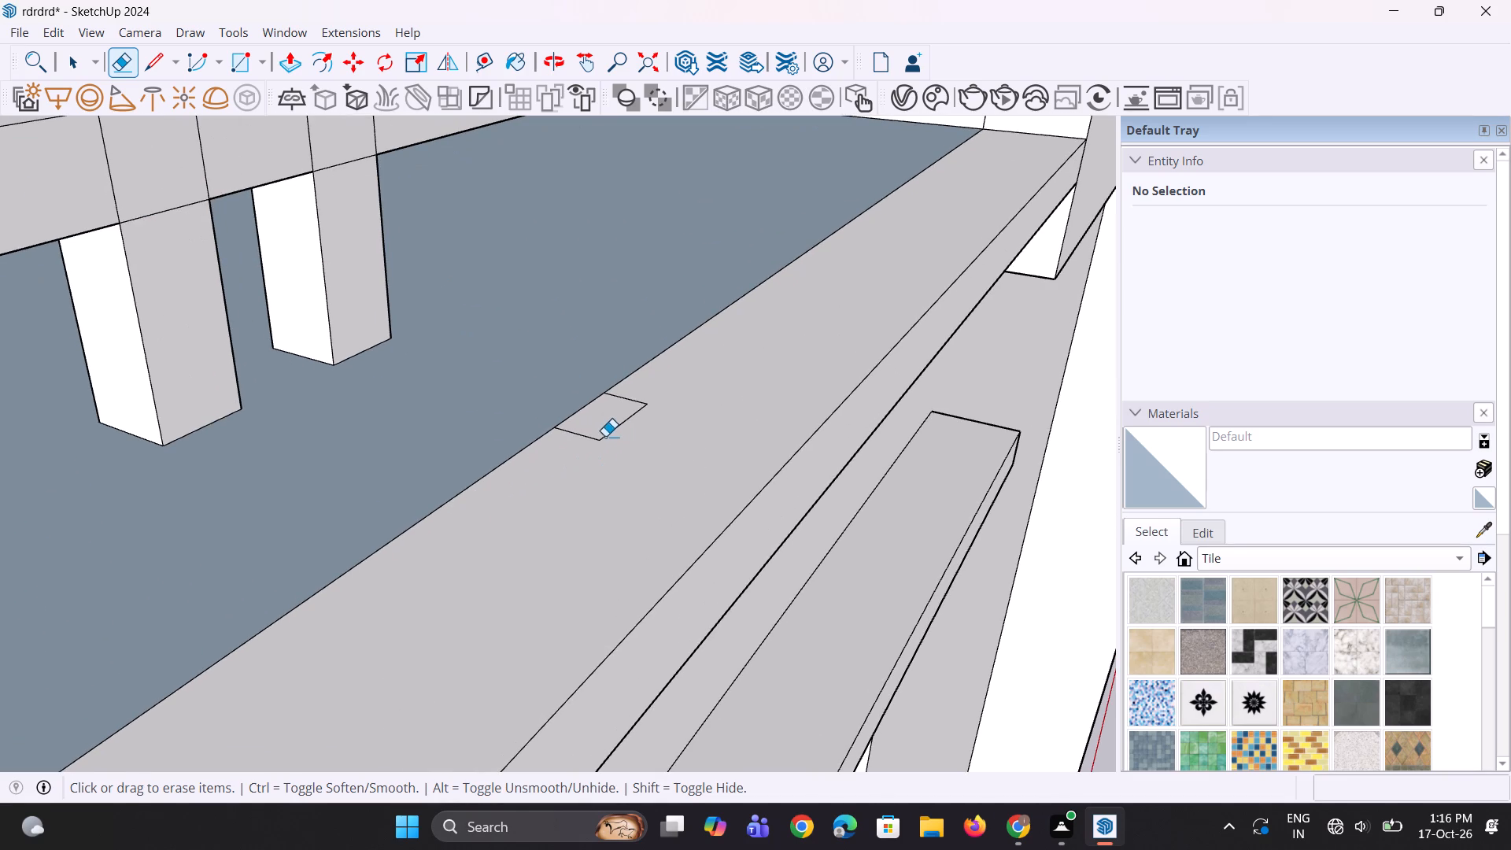
click(600, 442)
click(647, 405)
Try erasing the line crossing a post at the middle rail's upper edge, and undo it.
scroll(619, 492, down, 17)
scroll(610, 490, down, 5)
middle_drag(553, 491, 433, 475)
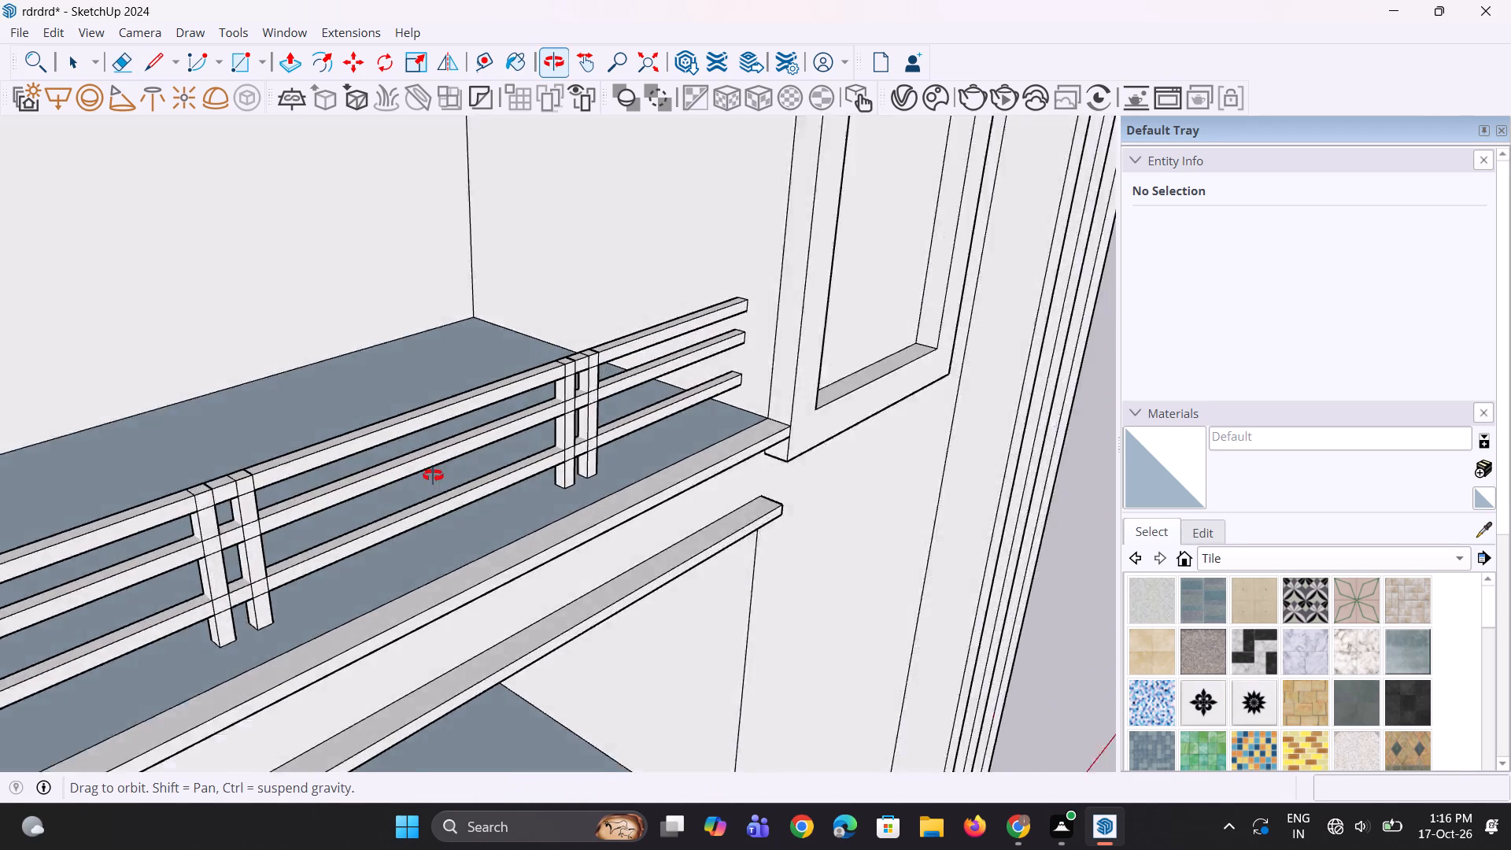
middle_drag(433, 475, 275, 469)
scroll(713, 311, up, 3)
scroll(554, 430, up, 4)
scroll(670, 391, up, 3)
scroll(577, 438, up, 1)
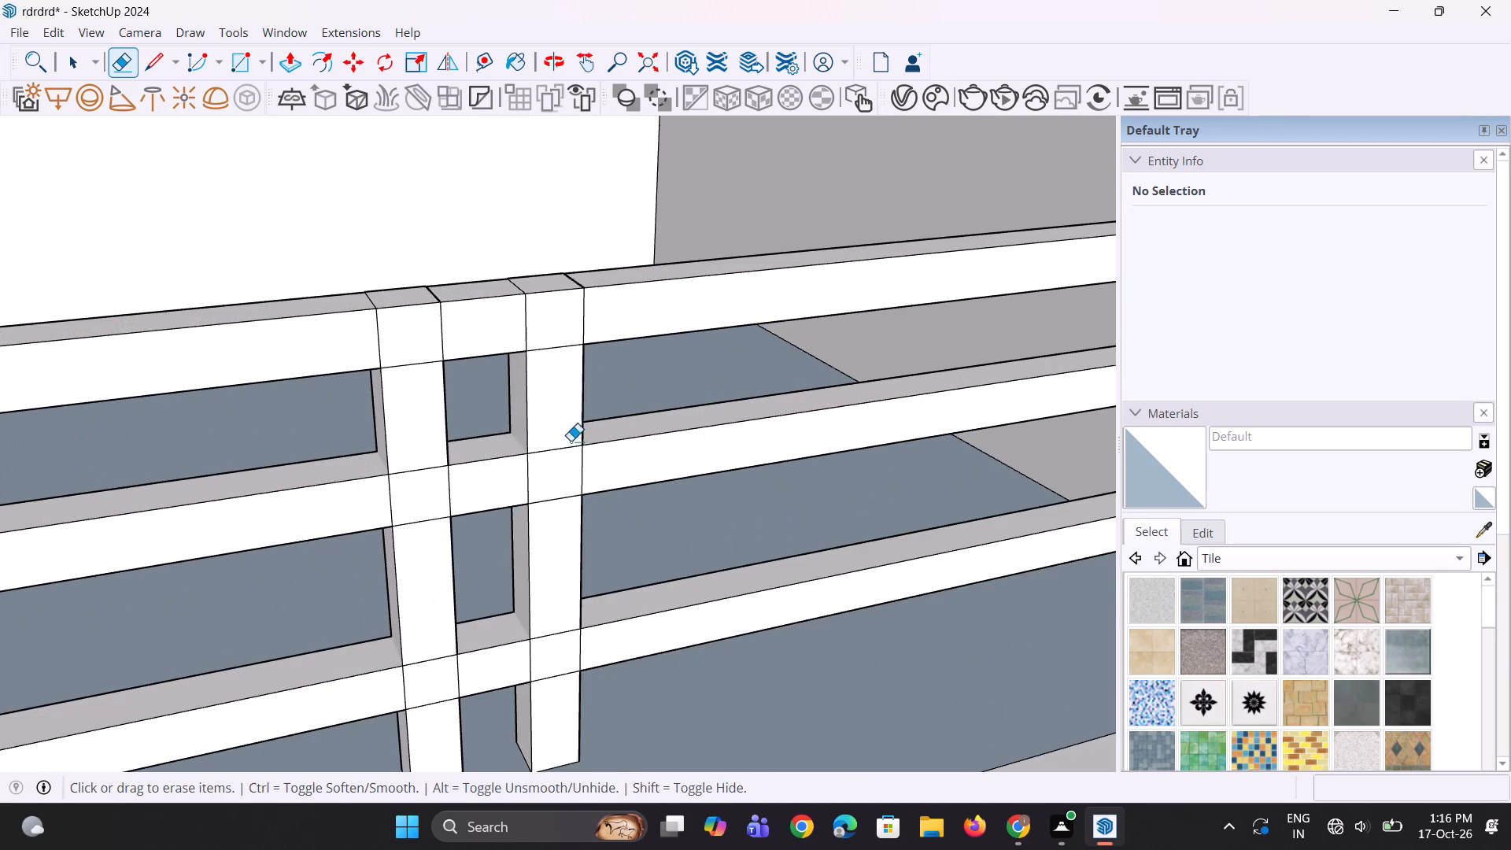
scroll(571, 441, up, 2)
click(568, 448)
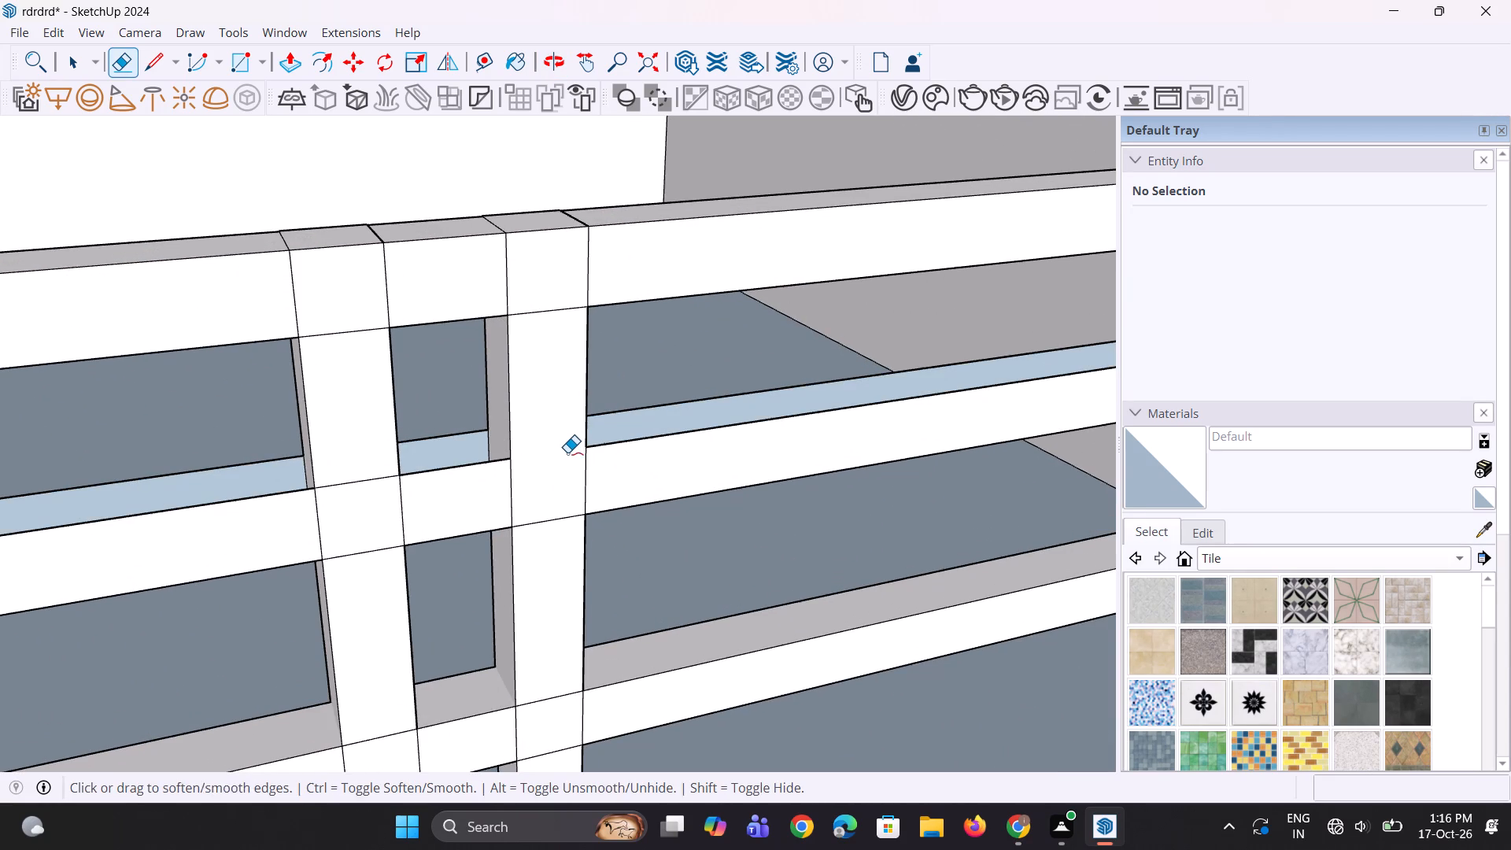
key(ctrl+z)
Pull the fourth post's outer face out about 7/16" between the upper and middle rails and where it crosses the upper rail.
ctrl+scroll(567, 452, up, 2)
scroll(567, 452, down, 5)
middle_drag(568, 452, 684, 454)
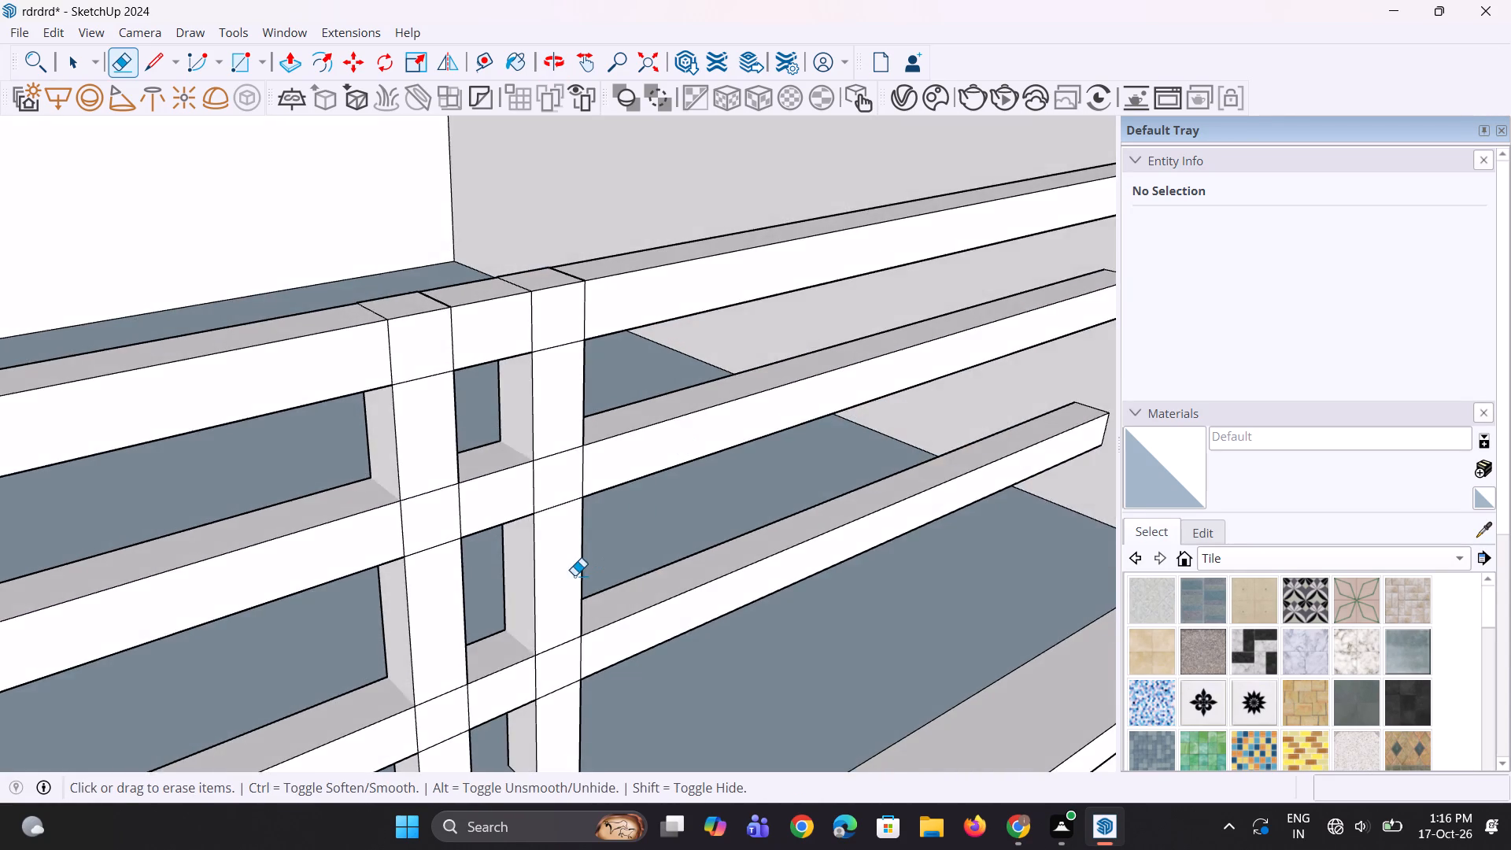
scroll(574, 576, down, 9)
scroll(545, 535, up, 2)
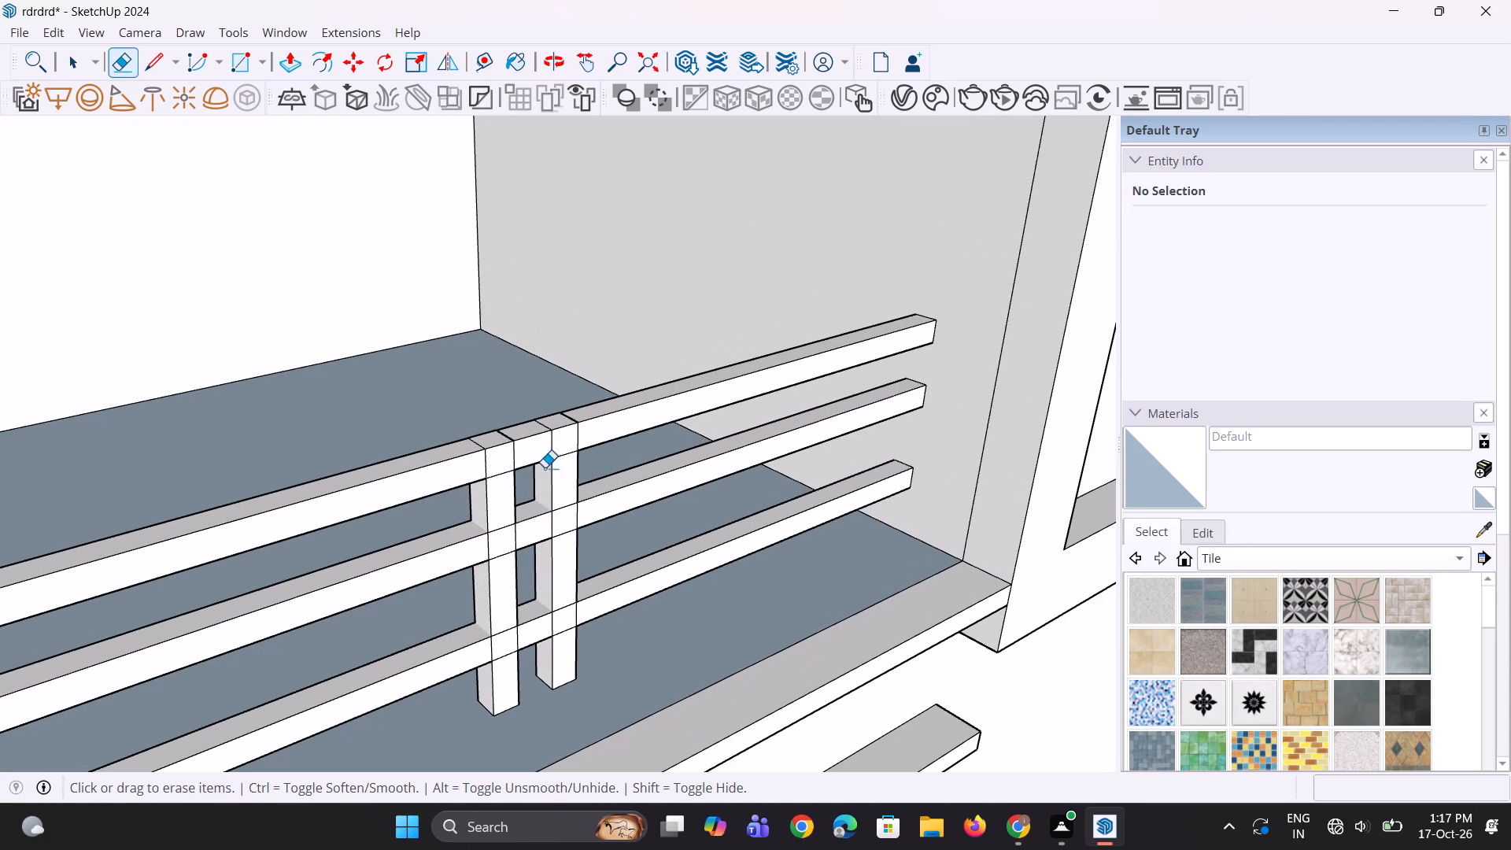
scroll(558, 575, down, 4)
middle_drag(556, 559, 614, 542)
scroll(627, 547, up, 2)
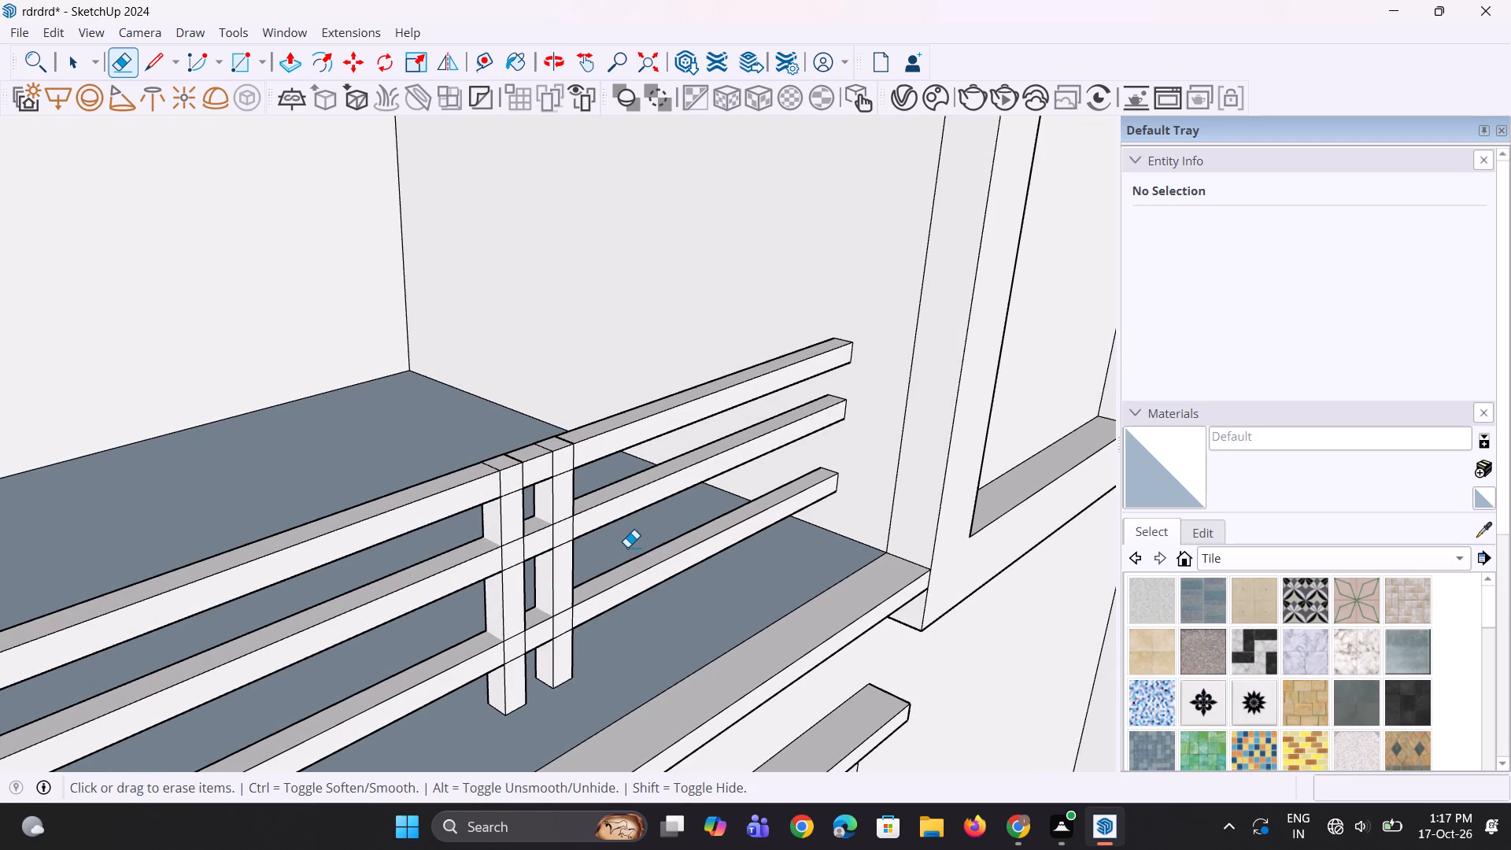
key(p)
click(571, 490)
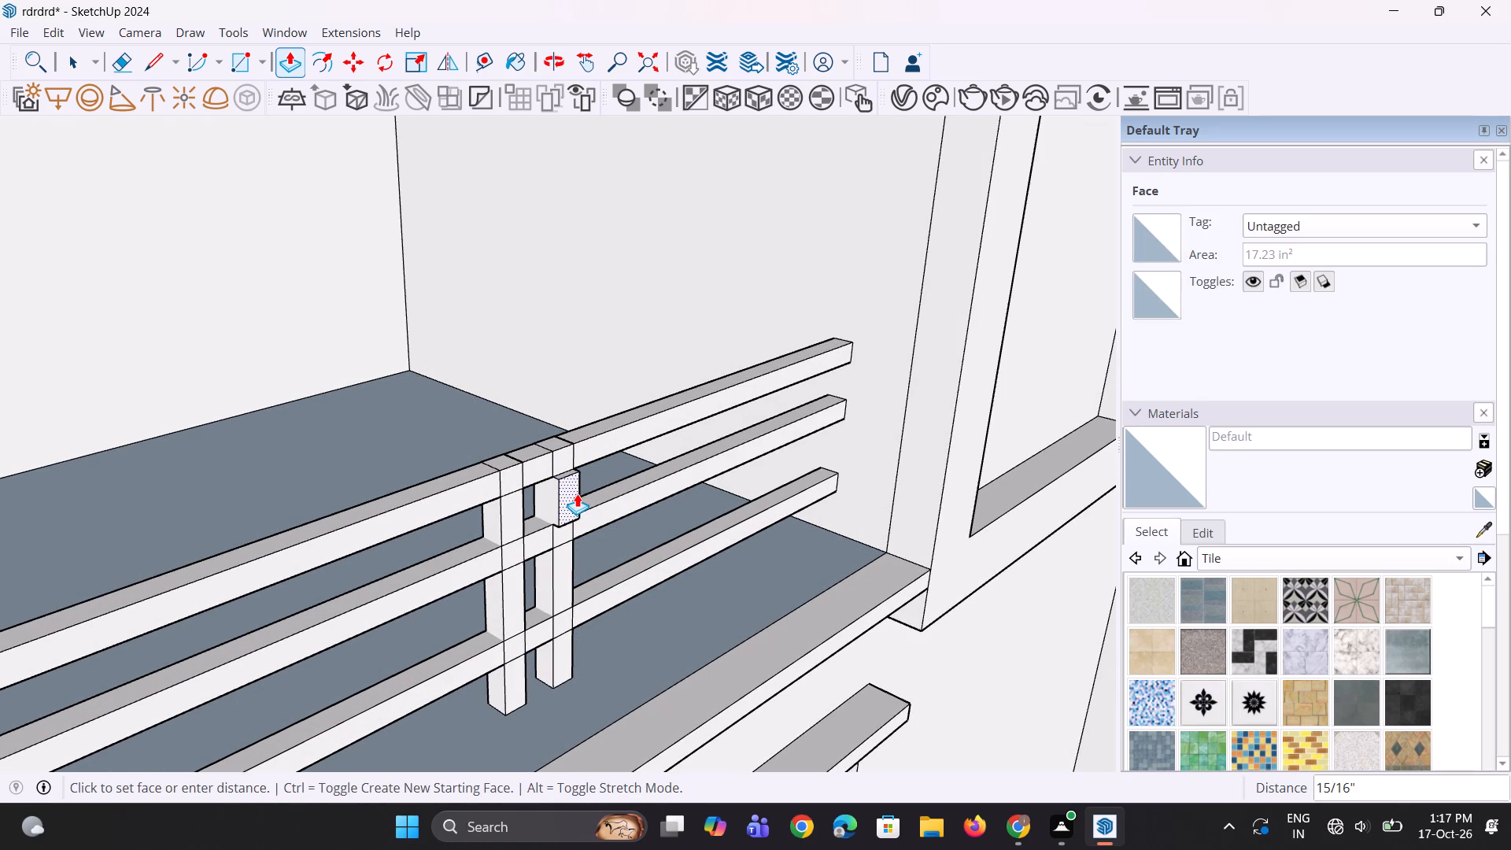
click(574, 493)
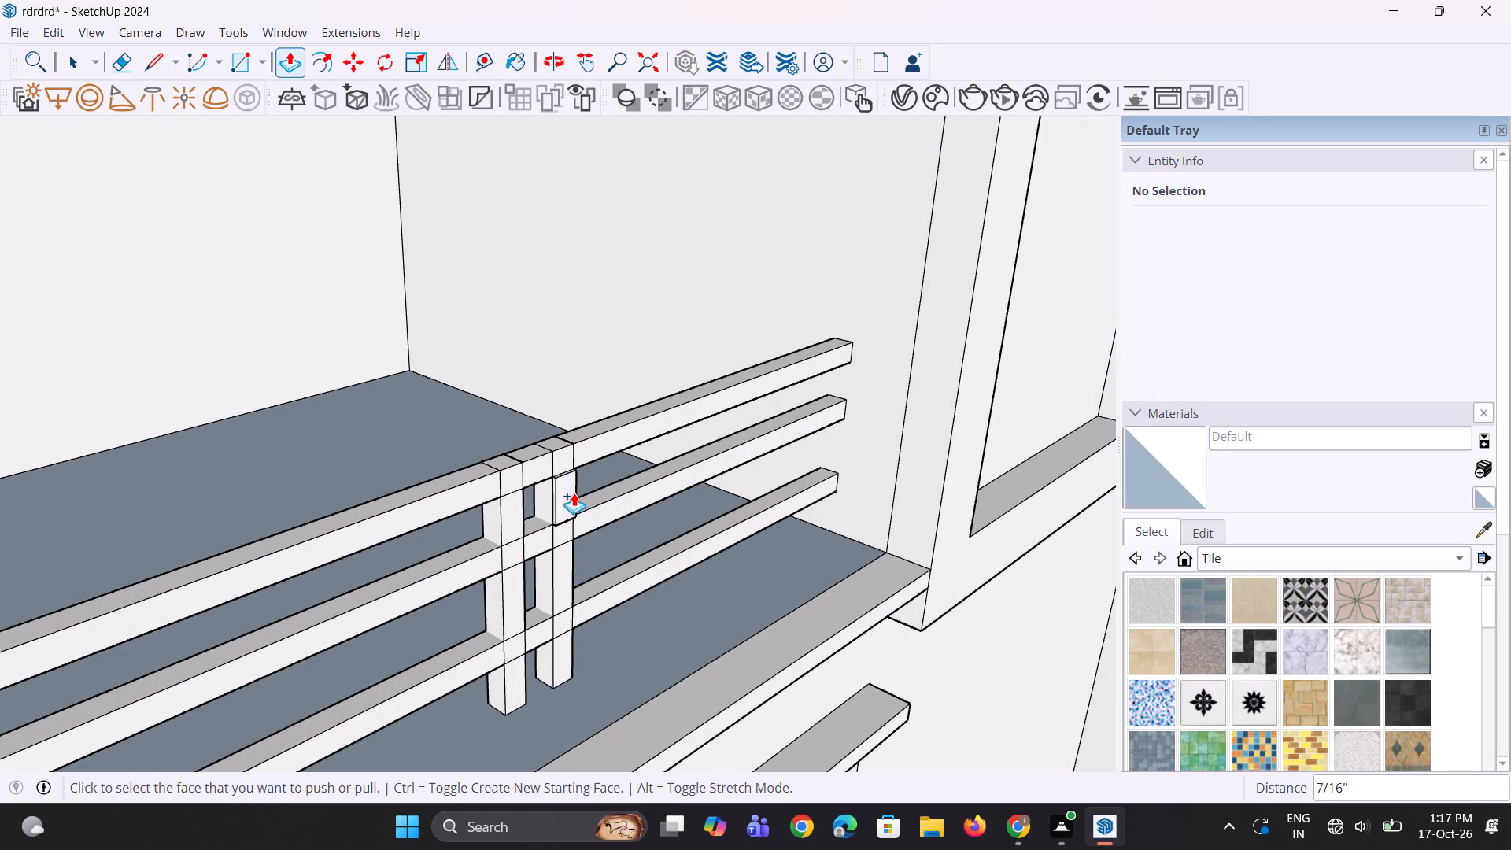
scroll(563, 468, up, 2)
double_click(574, 448)
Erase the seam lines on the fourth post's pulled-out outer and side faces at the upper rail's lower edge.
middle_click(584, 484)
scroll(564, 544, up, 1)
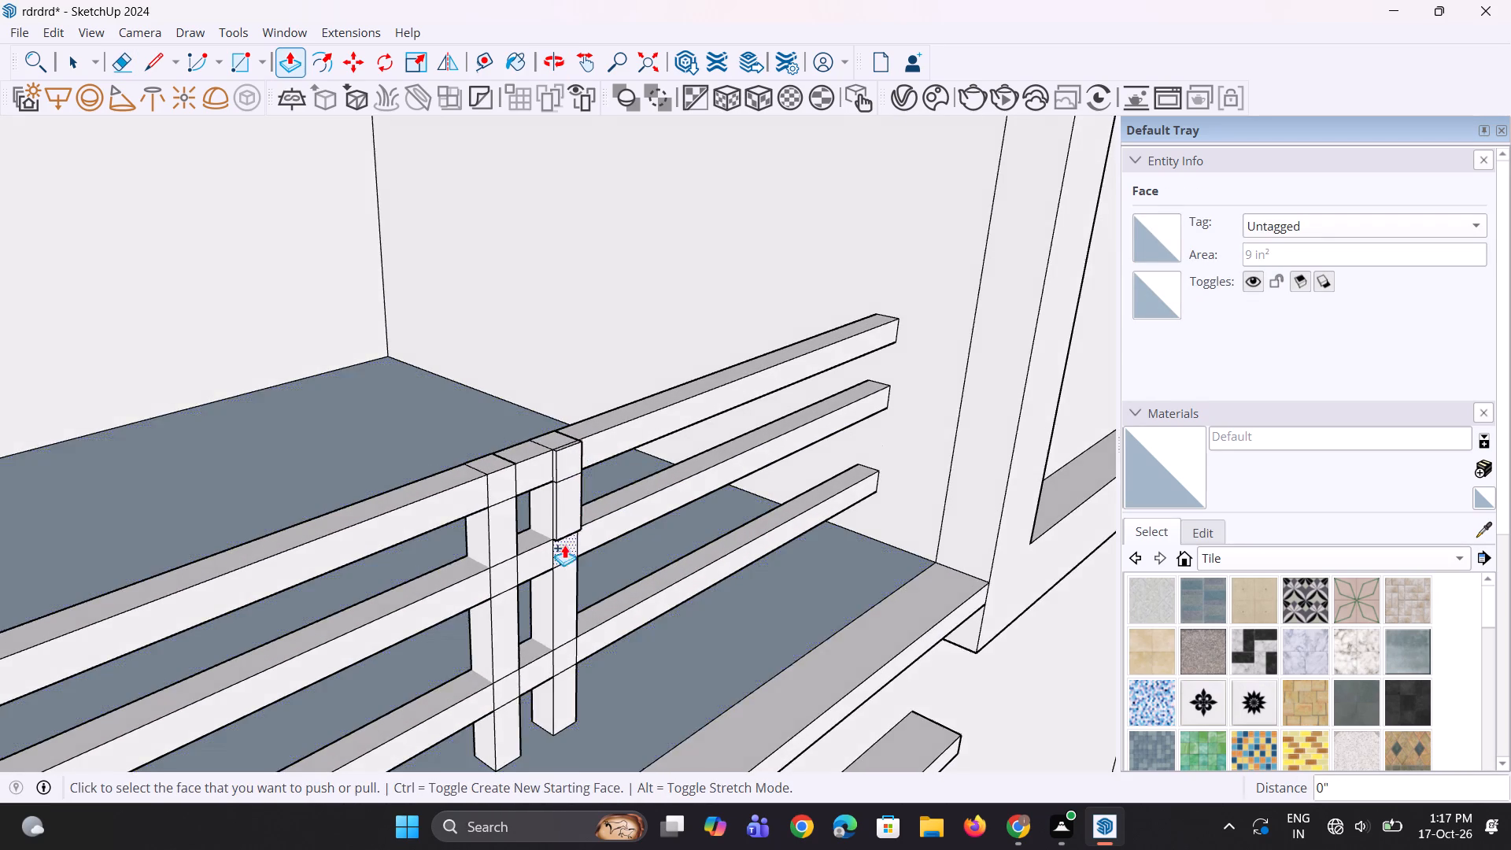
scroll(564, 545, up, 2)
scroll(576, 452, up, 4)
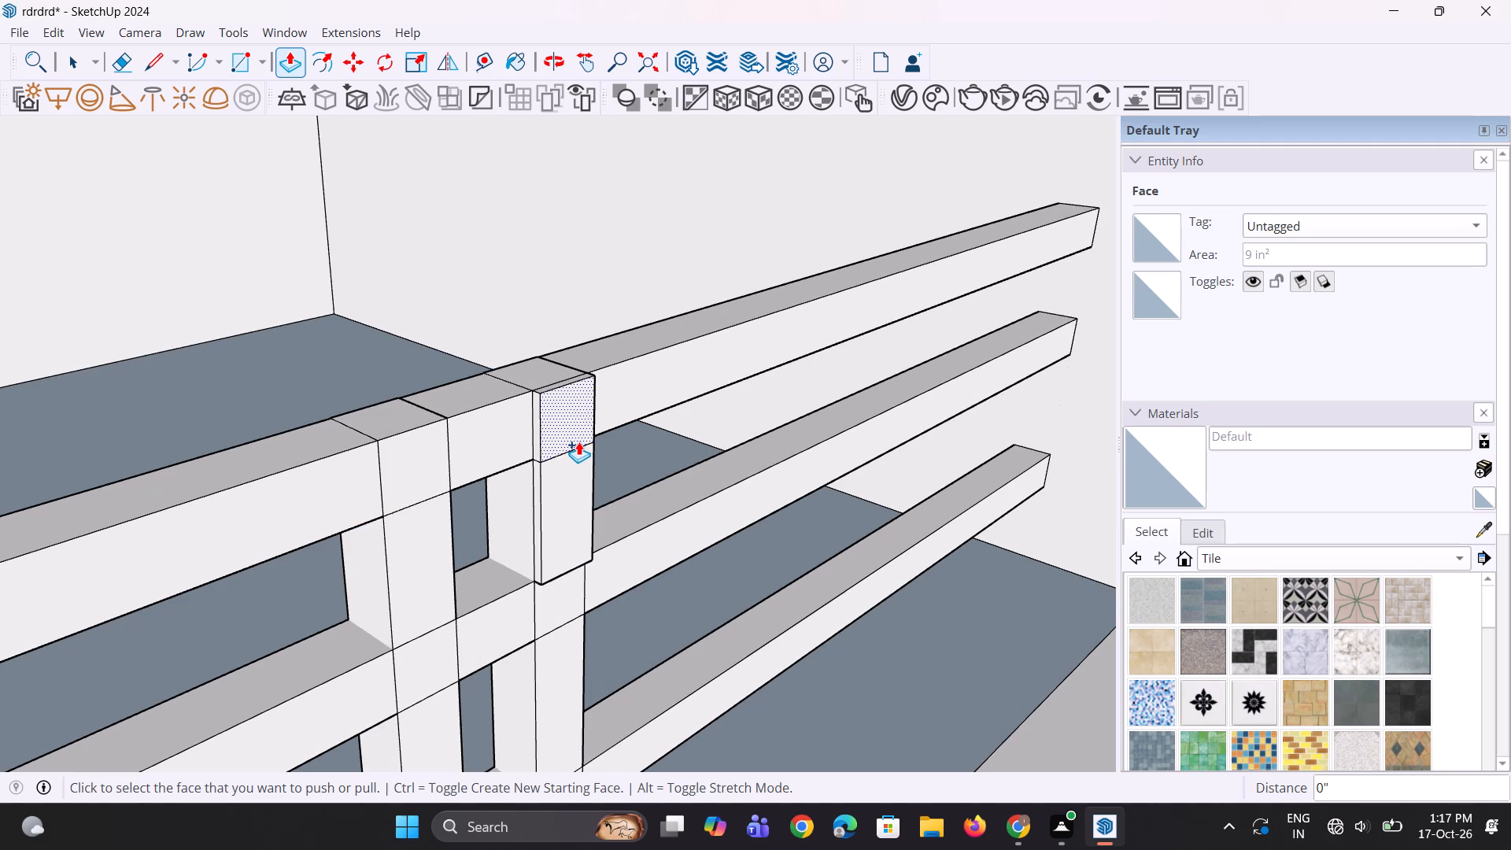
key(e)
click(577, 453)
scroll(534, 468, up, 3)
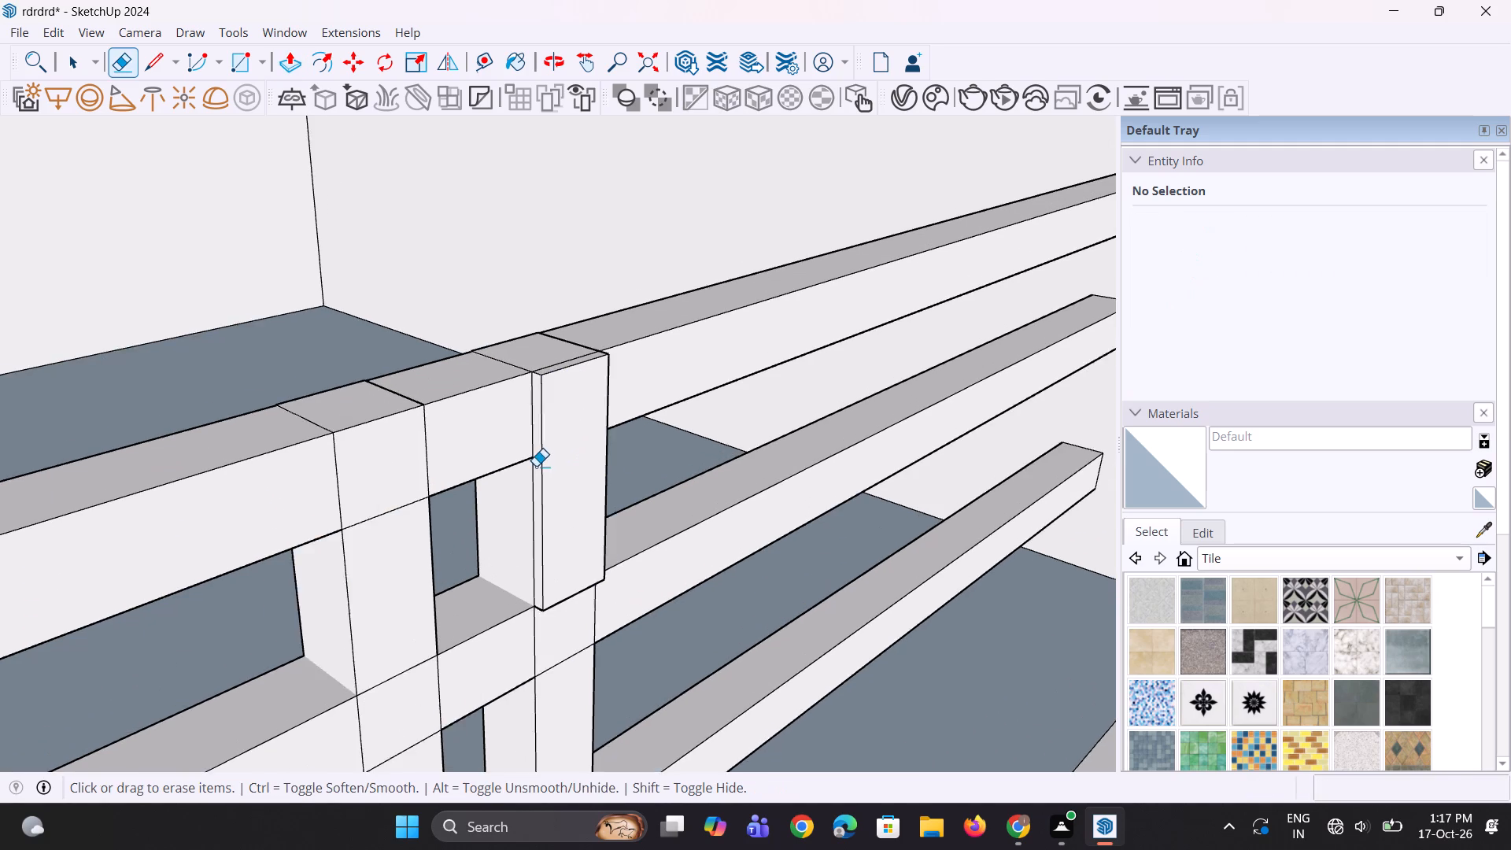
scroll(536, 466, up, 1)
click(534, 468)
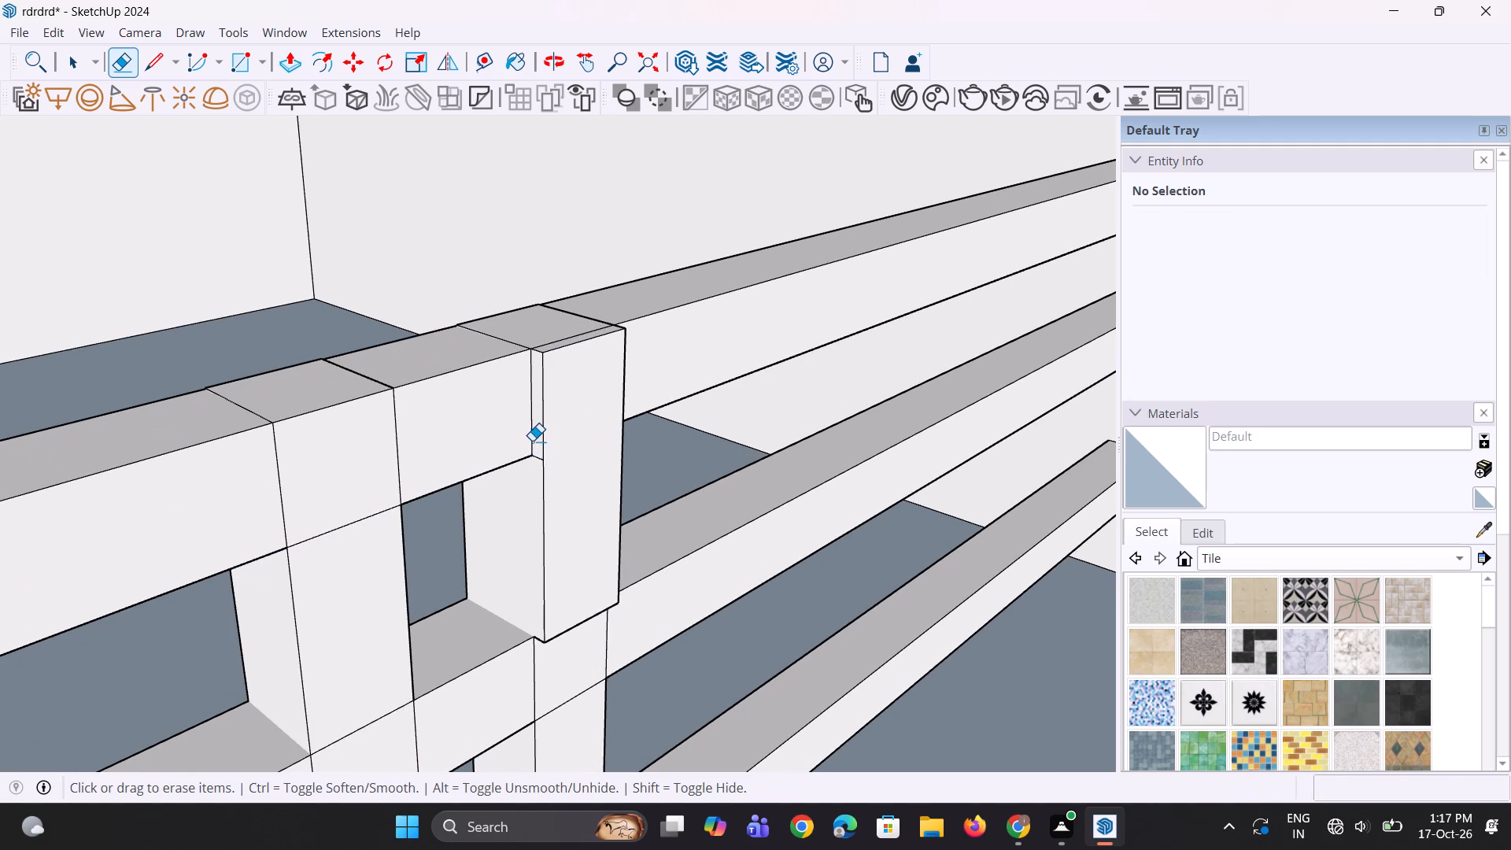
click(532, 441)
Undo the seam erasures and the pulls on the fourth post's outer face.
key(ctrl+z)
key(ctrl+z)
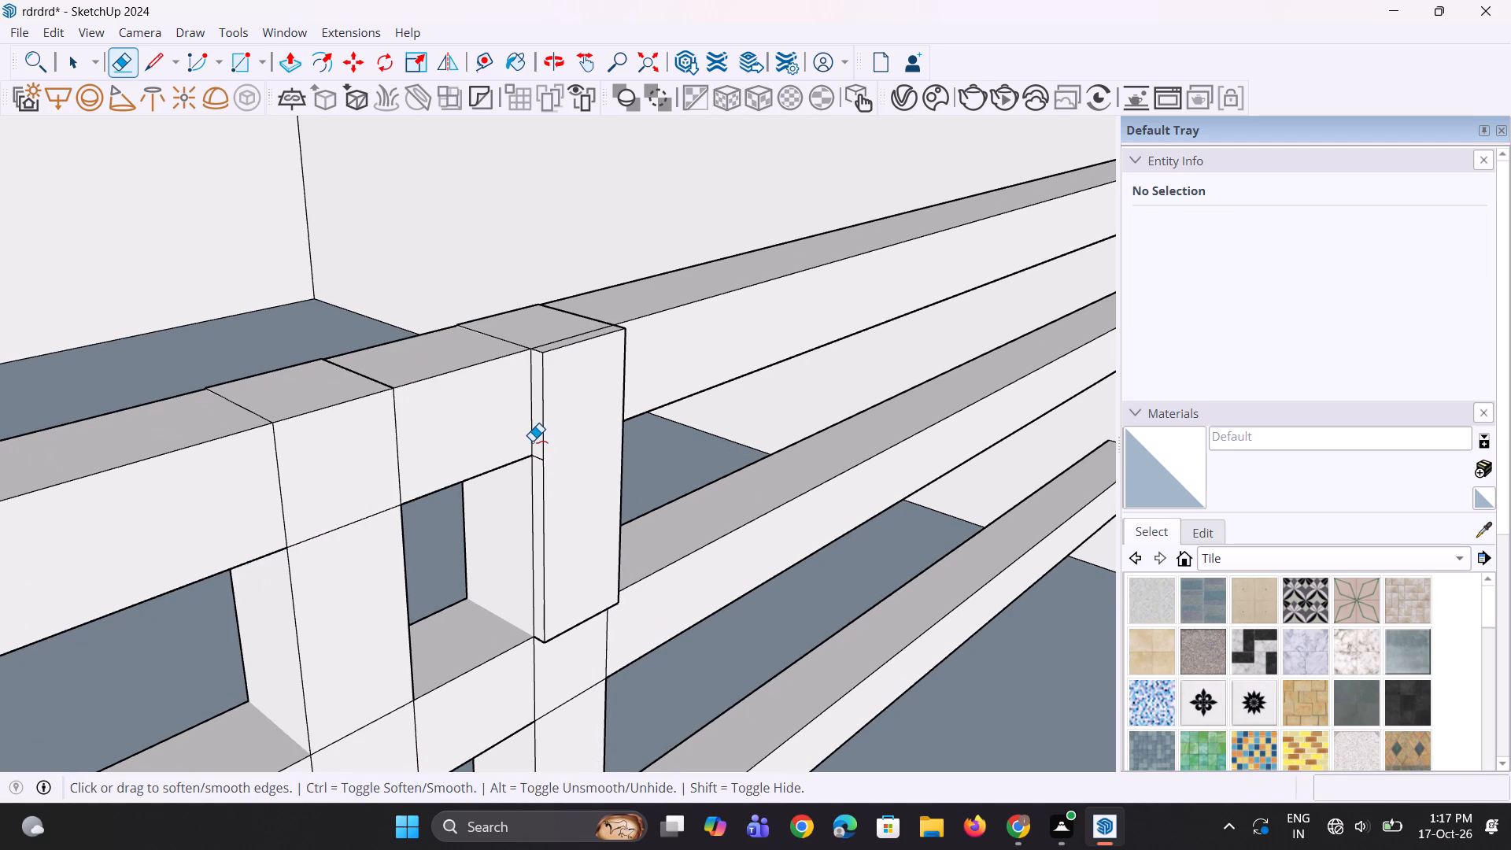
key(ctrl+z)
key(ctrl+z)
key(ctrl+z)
Examine the whole building from several angles to check the balcony railing against the facade.
scroll(645, 551, down, 5)
scroll(593, 509, down, 2)
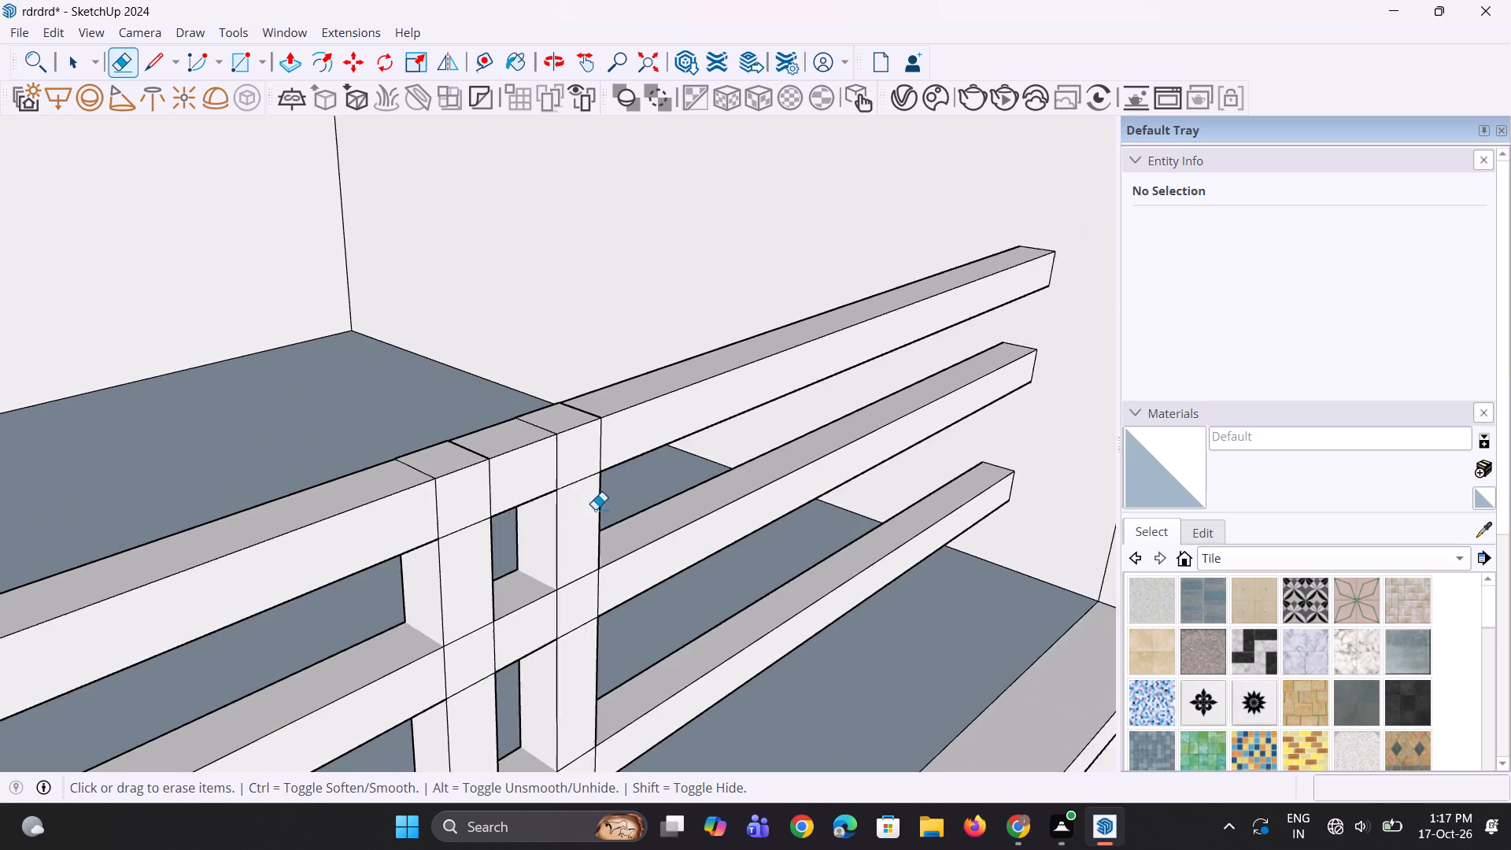
scroll(595, 509, down, 8)
middle_drag(805, 519, 717, 468)
scroll(796, 597, down, 10)
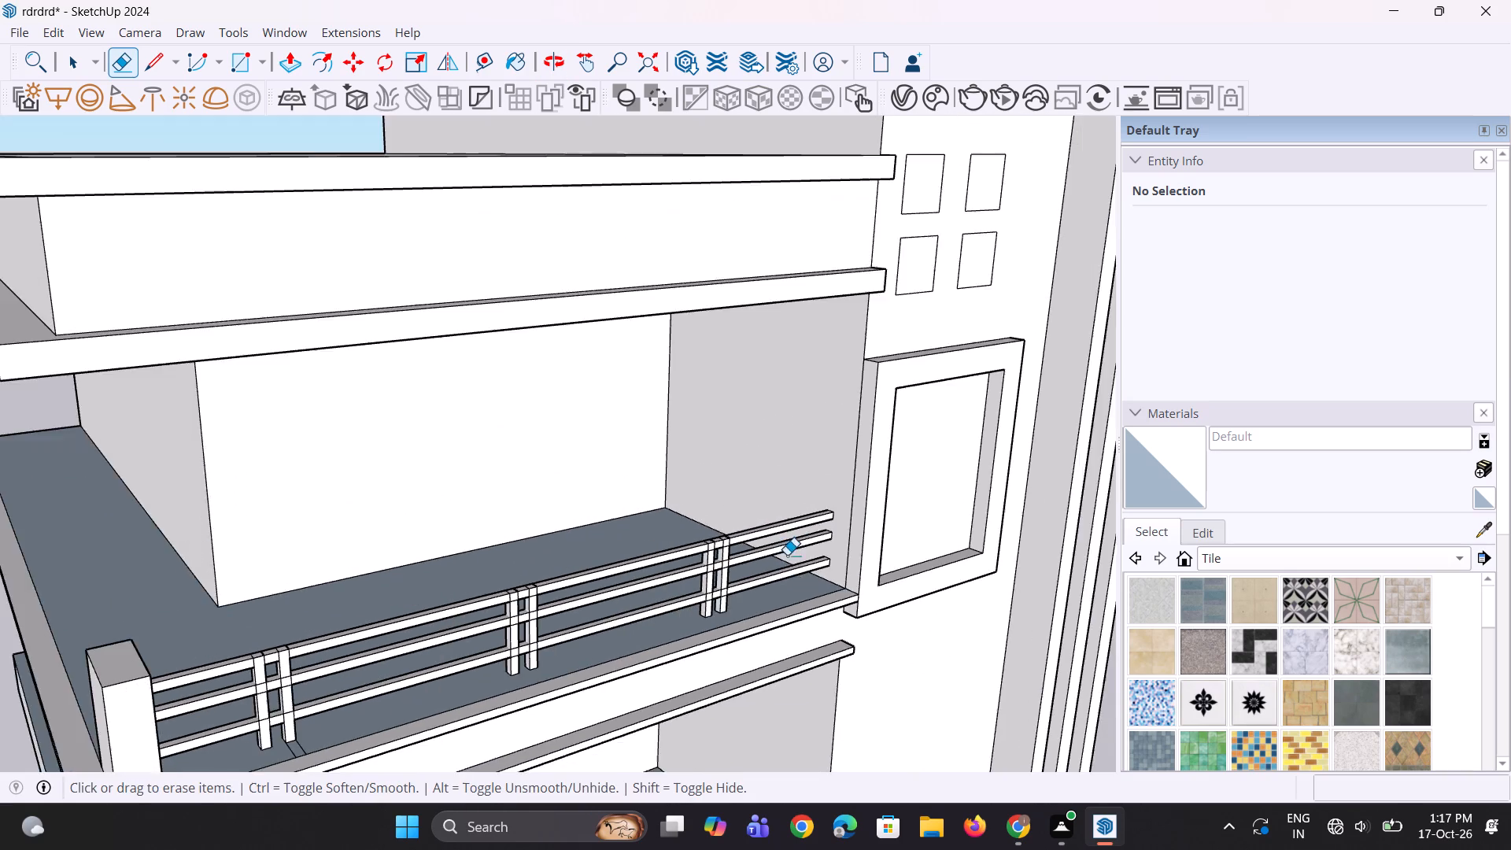
middle_drag(784, 557, 644, 519)
scroll(427, 578, down, 5)
middle_drag(467, 602, 501, 523)
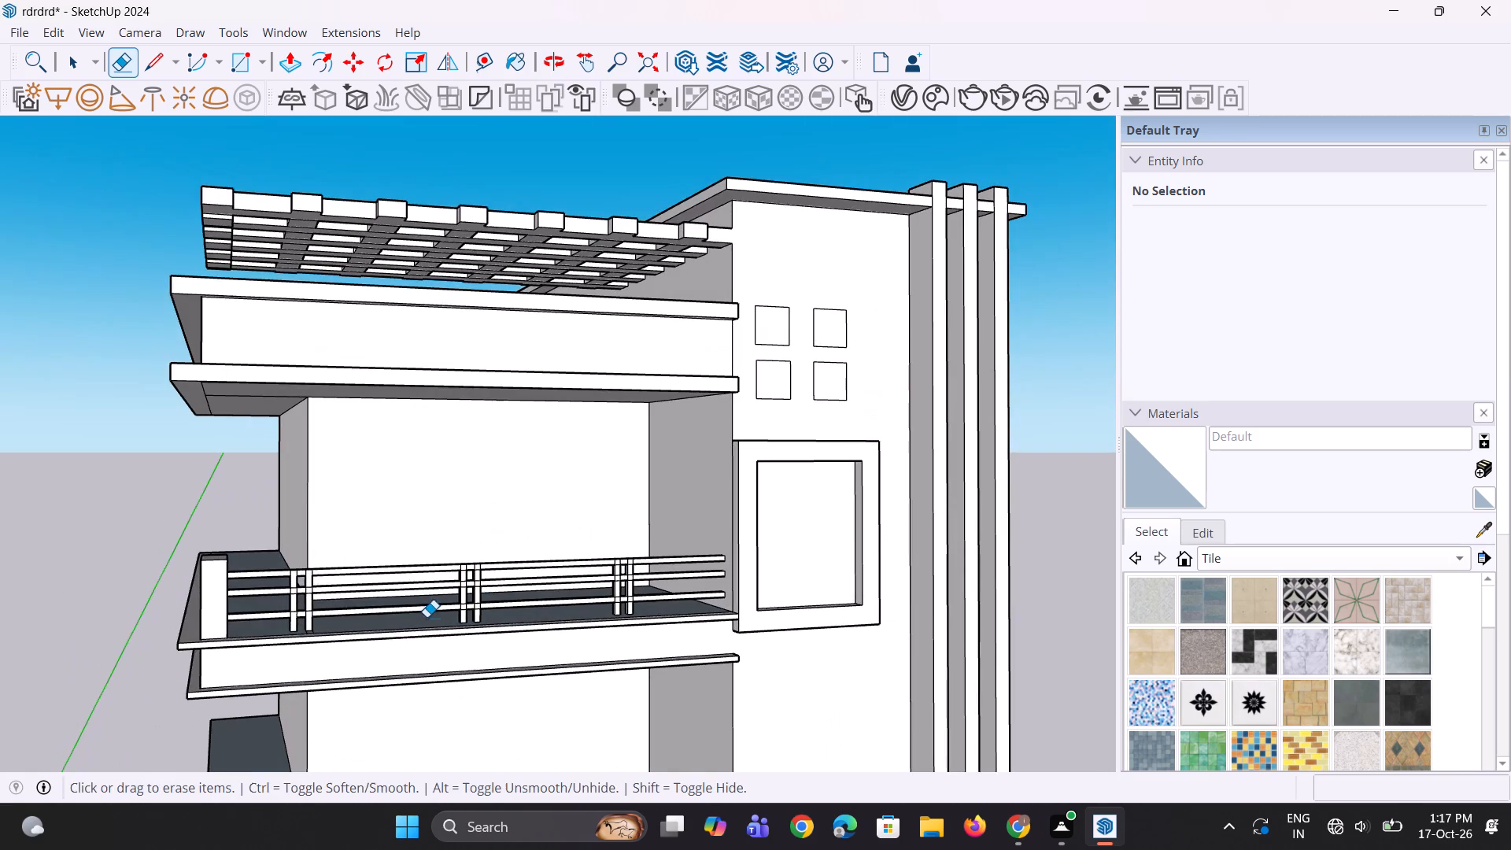
scroll(427, 619, down, 4)
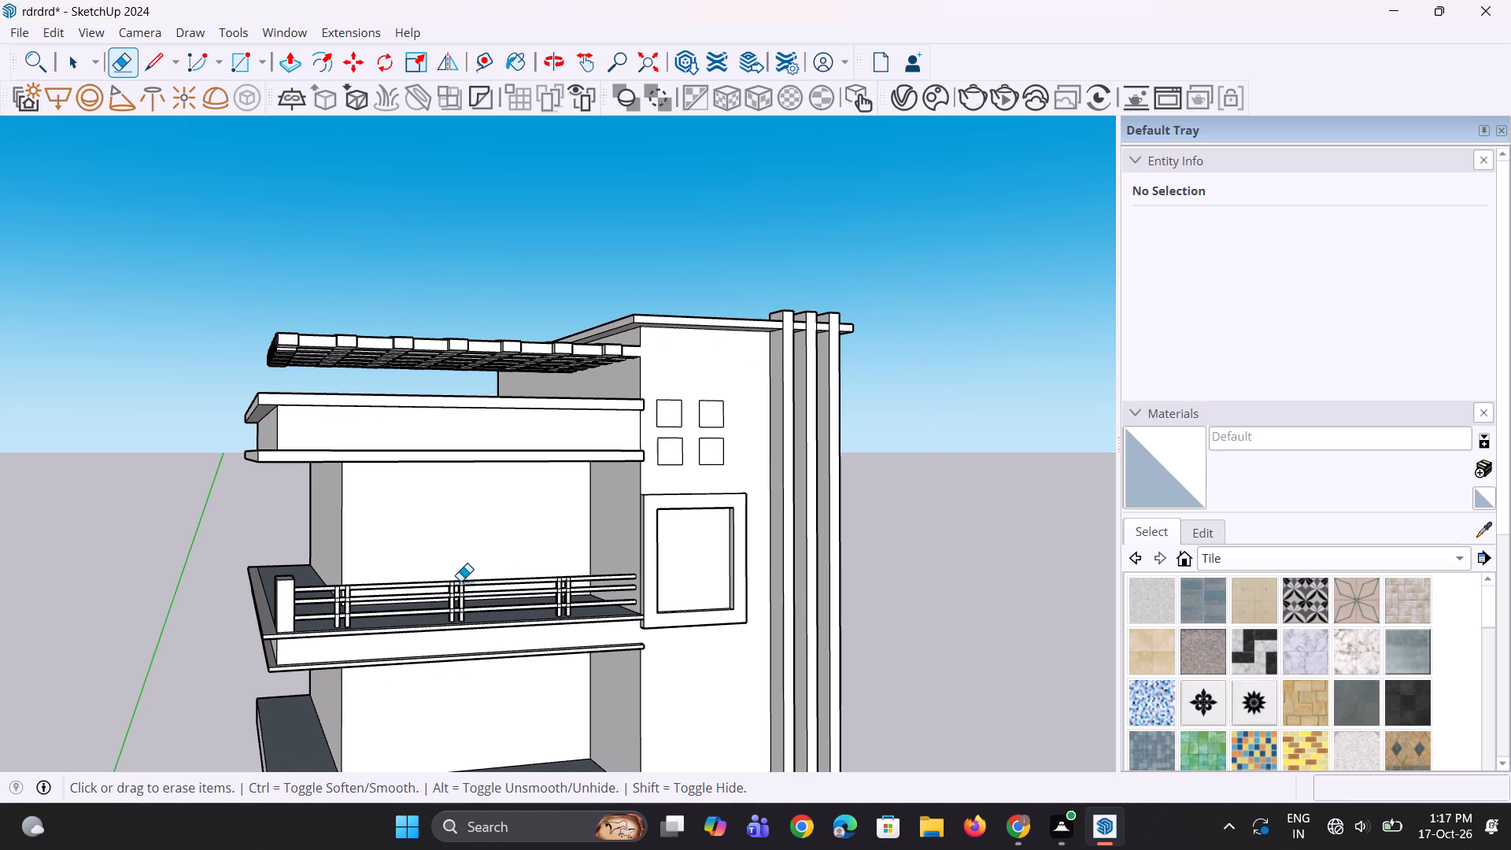
scroll(477, 551, down, 2)
middle_click(477, 551)
scroll(470, 546, down, 8)
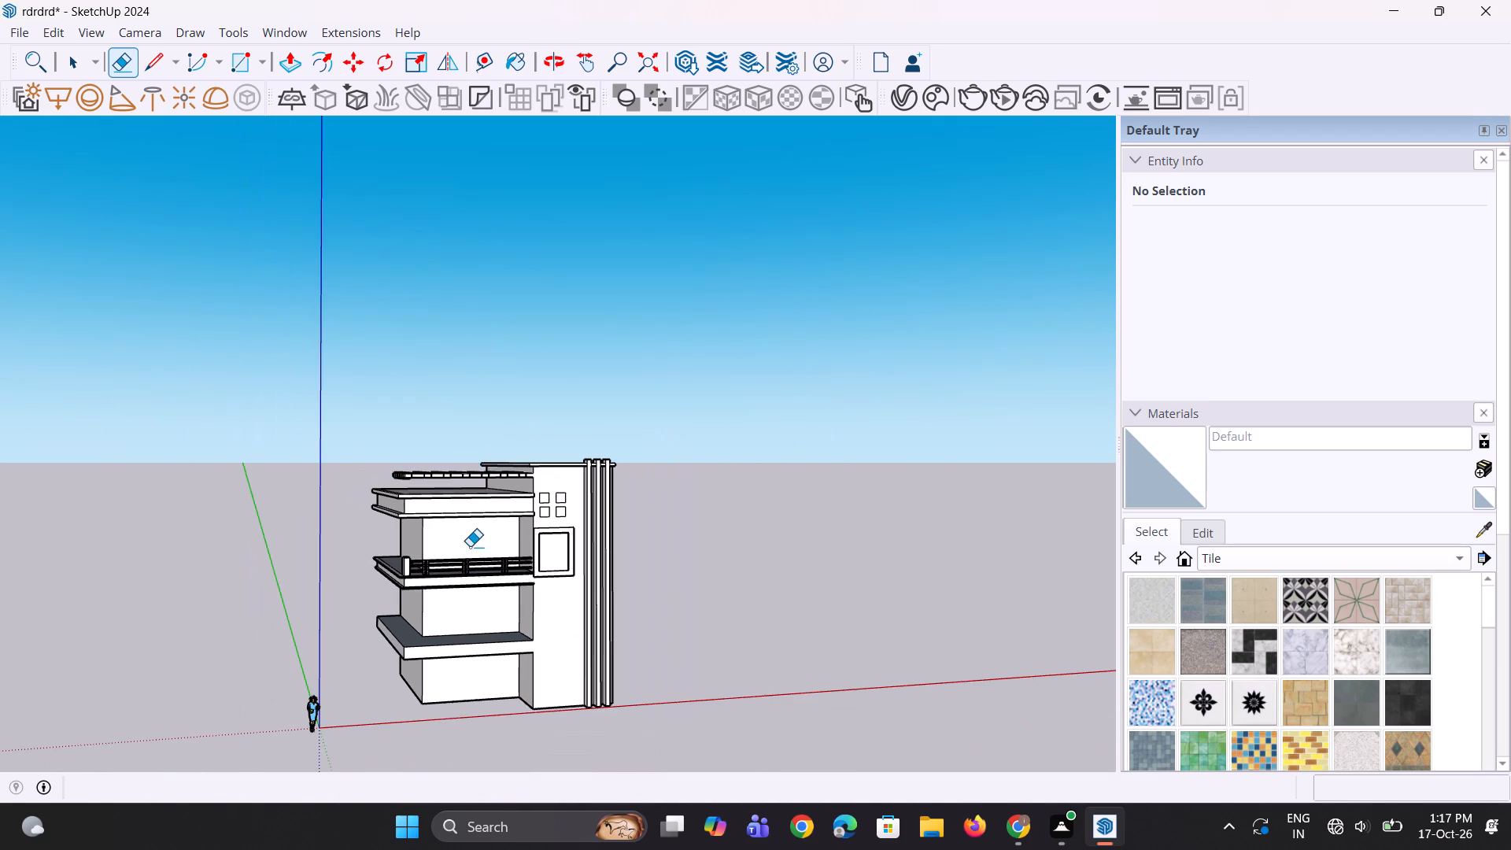
middle_drag(495, 558, 505, 562)
scroll(450, 644, up, 3)
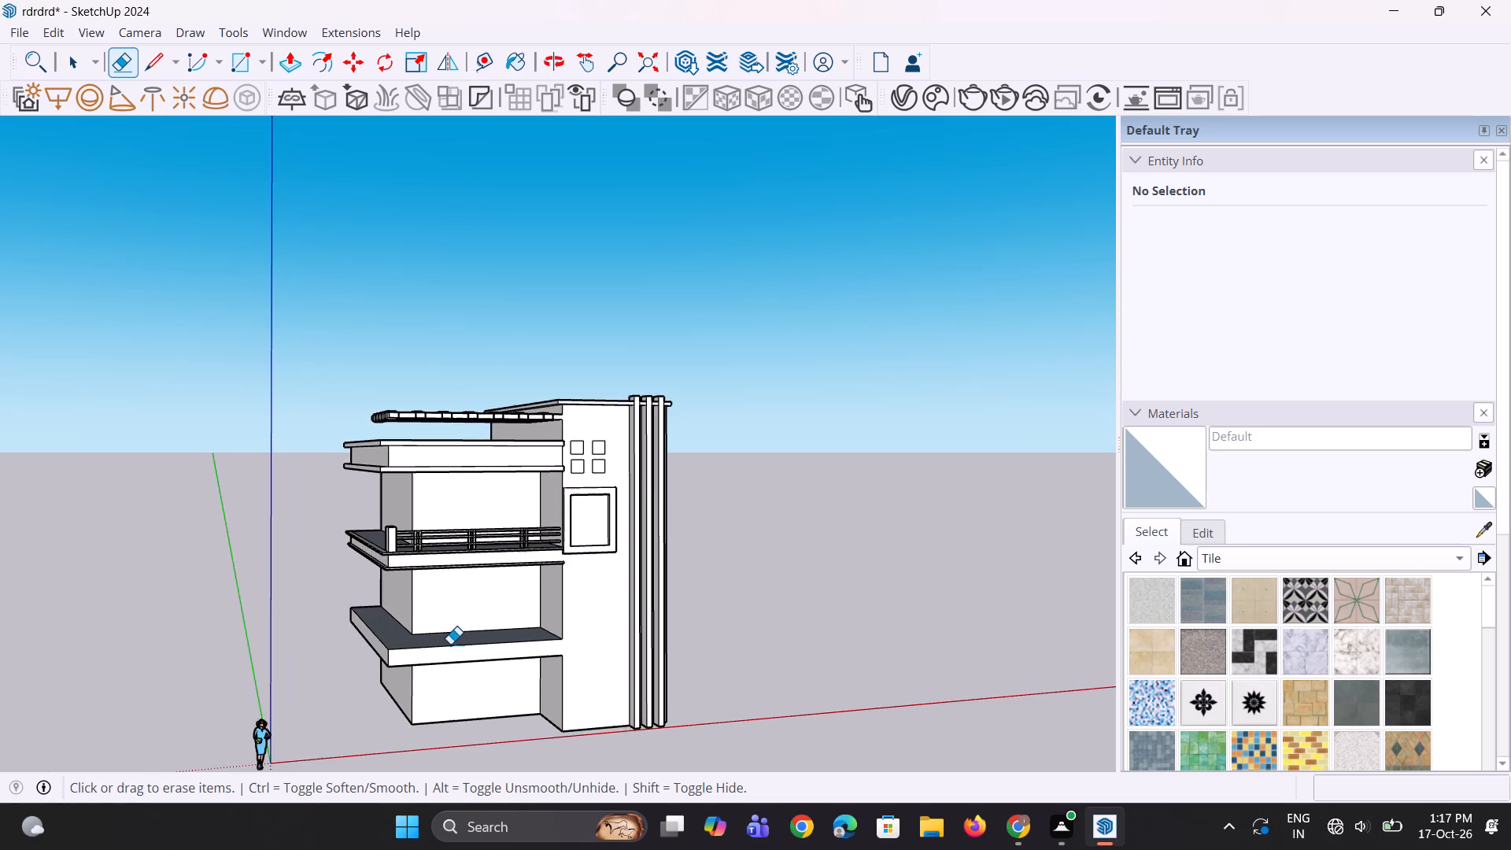
scroll(476, 565, down, 8)
middle_drag(479, 556, 529, 664)
scroll(481, 600, up, 5)
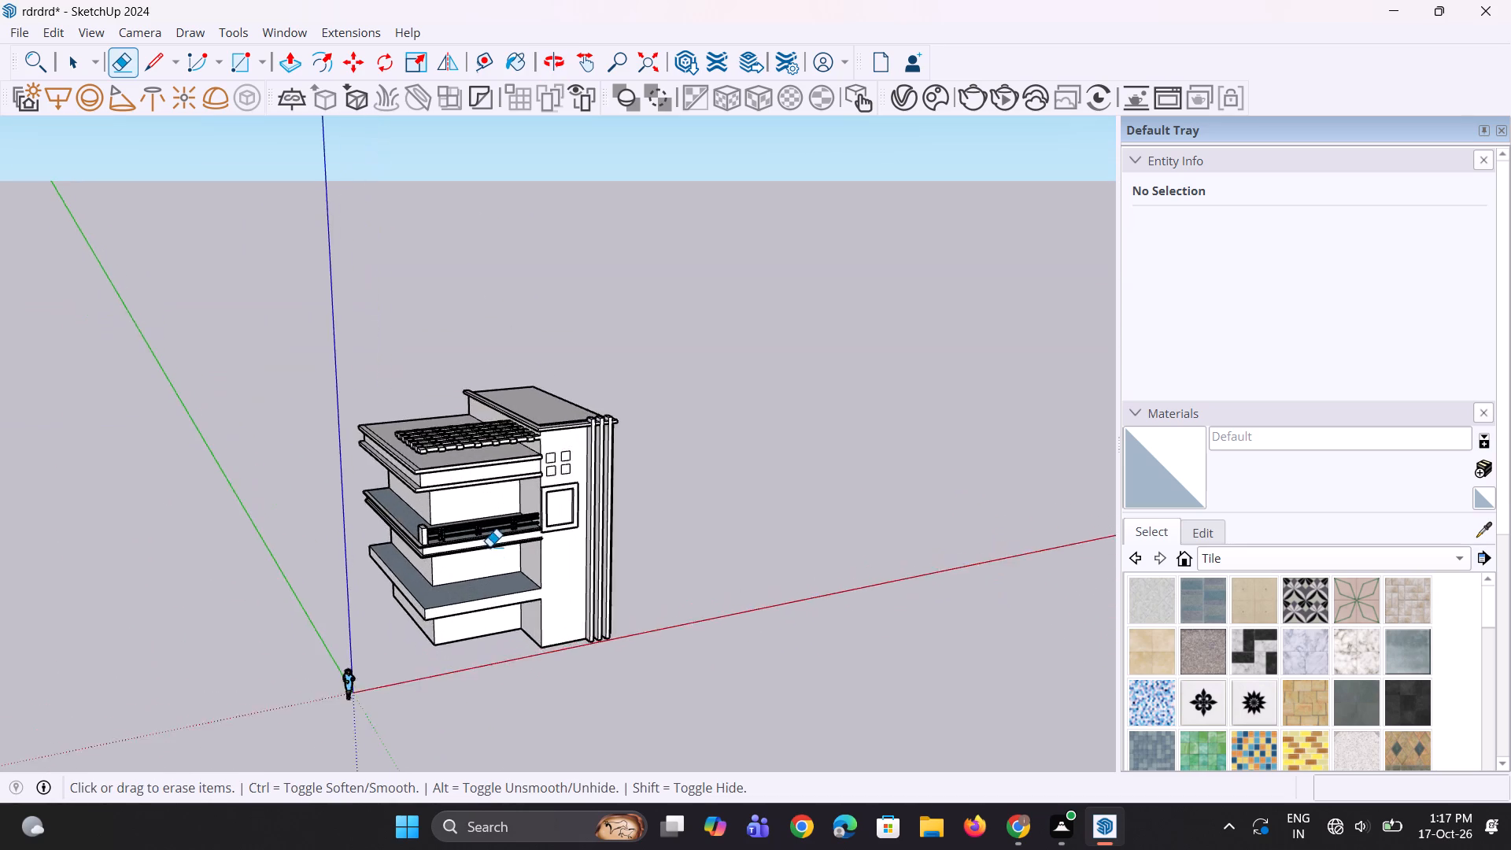
scroll(490, 546, up, 13)
middle_drag(508, 572, 737, 584)
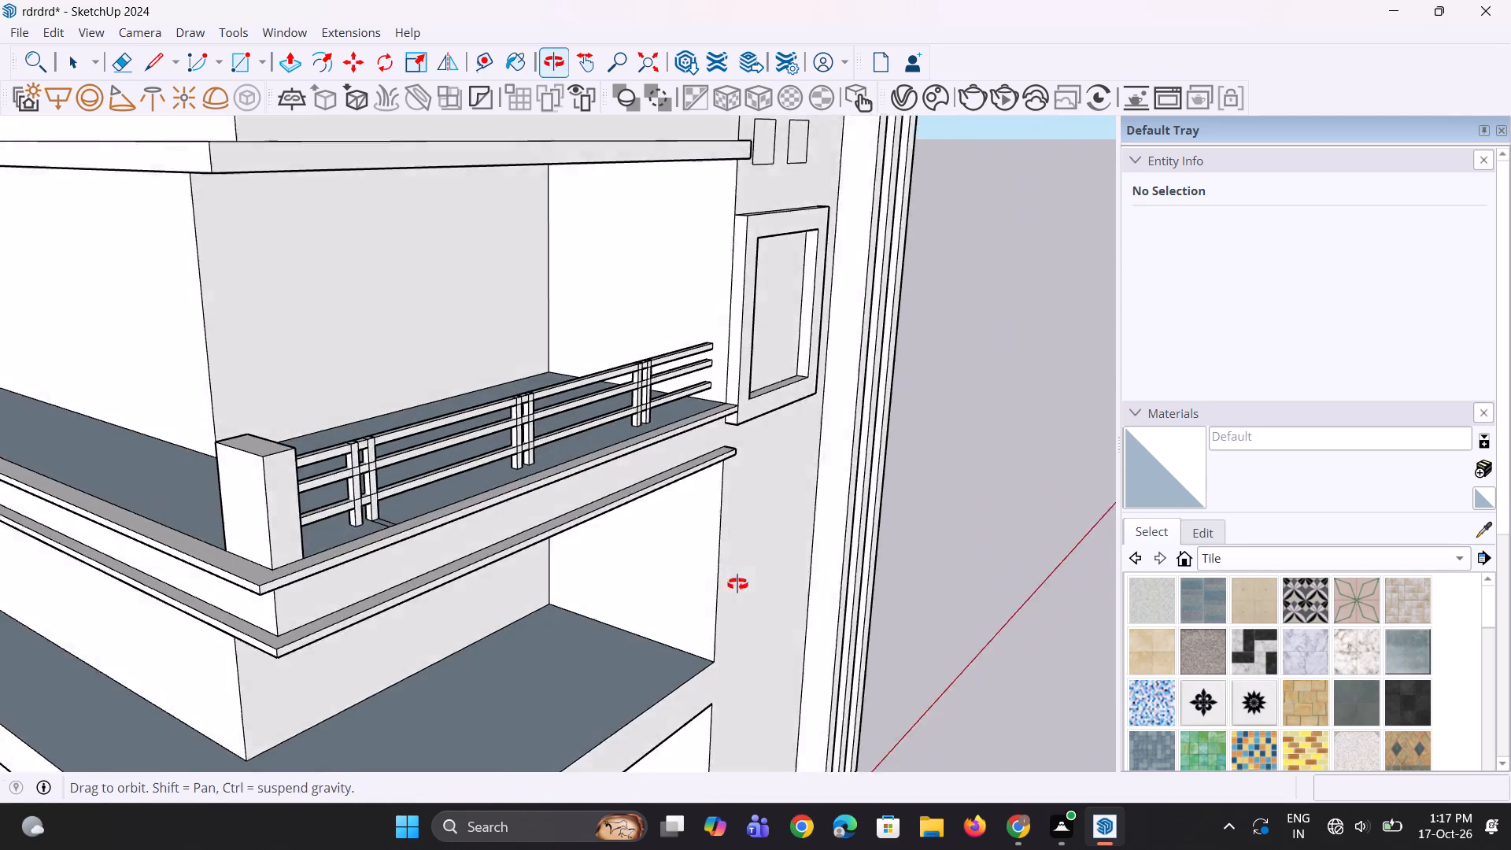
middle_drag(737, 584, 743, 583)
scroll(742, 573, down, 10)
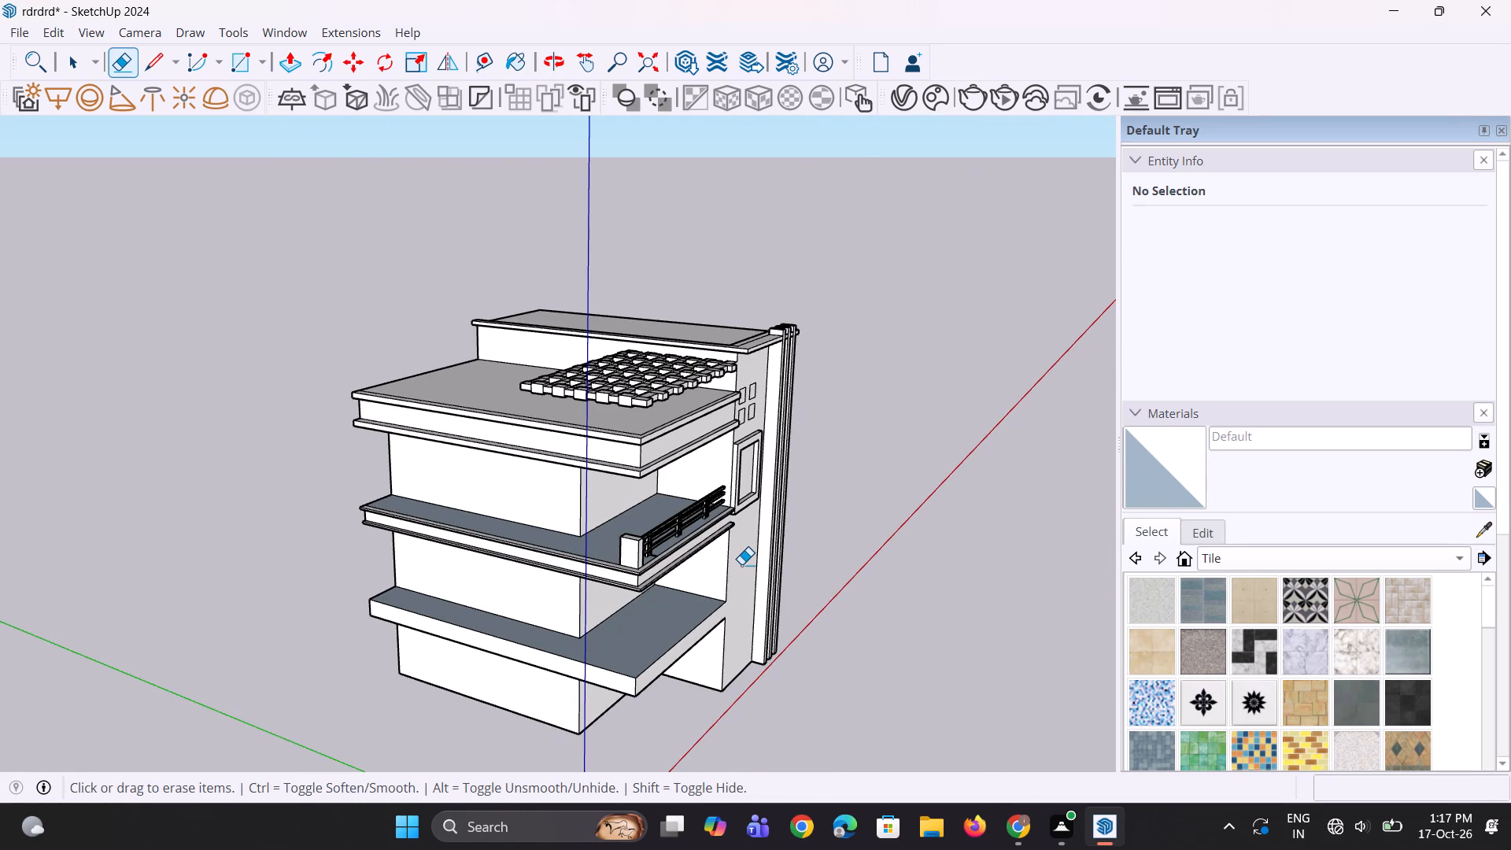
scroll(707, 502, down, 4)
middle_drag(717, 535, 523, 456)
Push the front face of the lower trim under the balcony in about 6 15/16", flush with the slab's front face.
scroll(580, 549, up, 4)
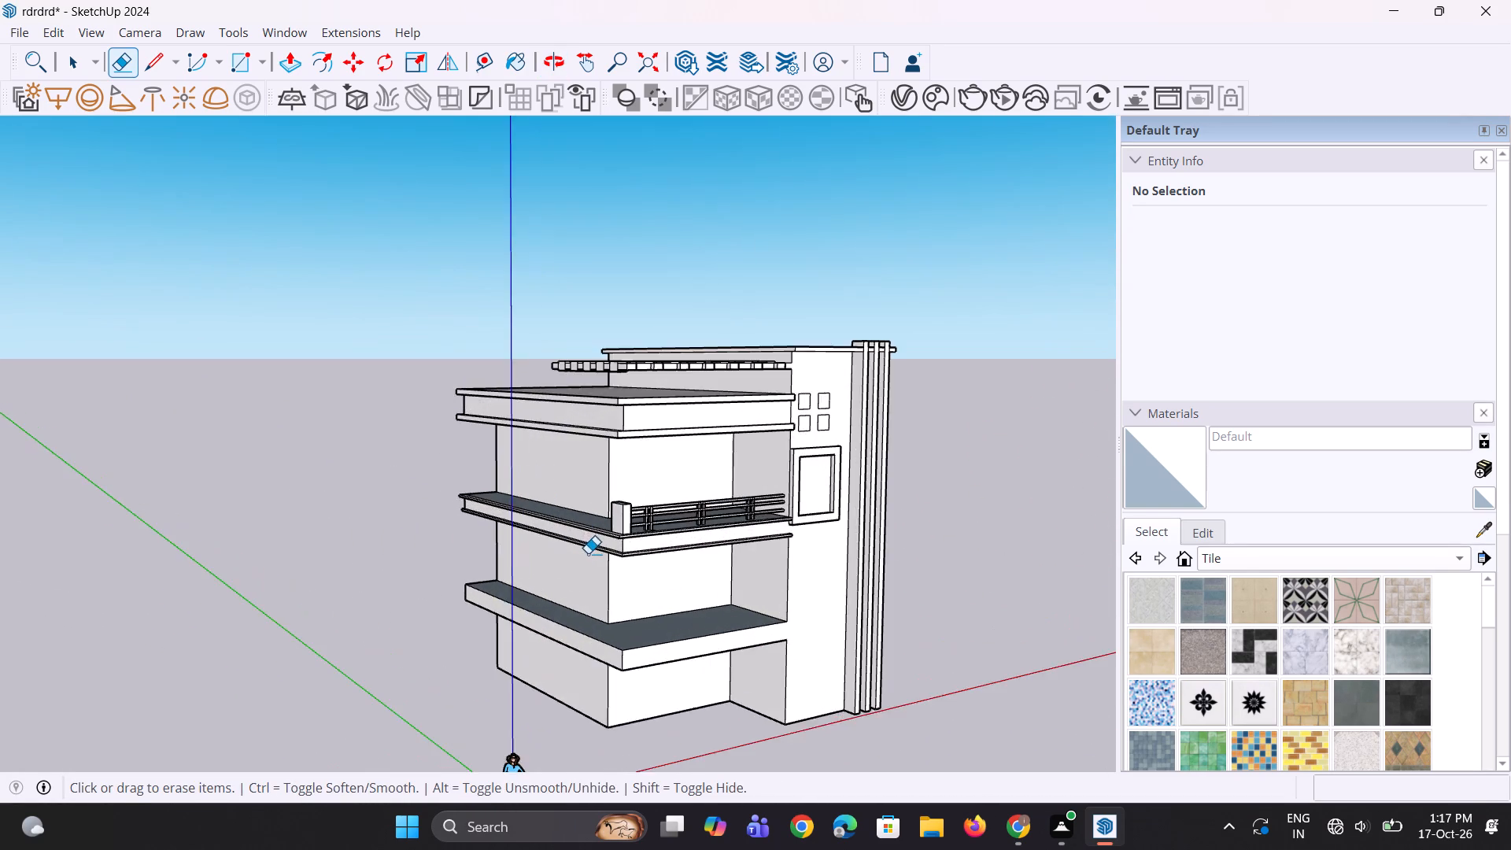
scroll(588, 553, up, 6)
middle_drag(719, 591, 663, 578)
scroll(627, 545, up, 5)
key(p)
click(682, 546)
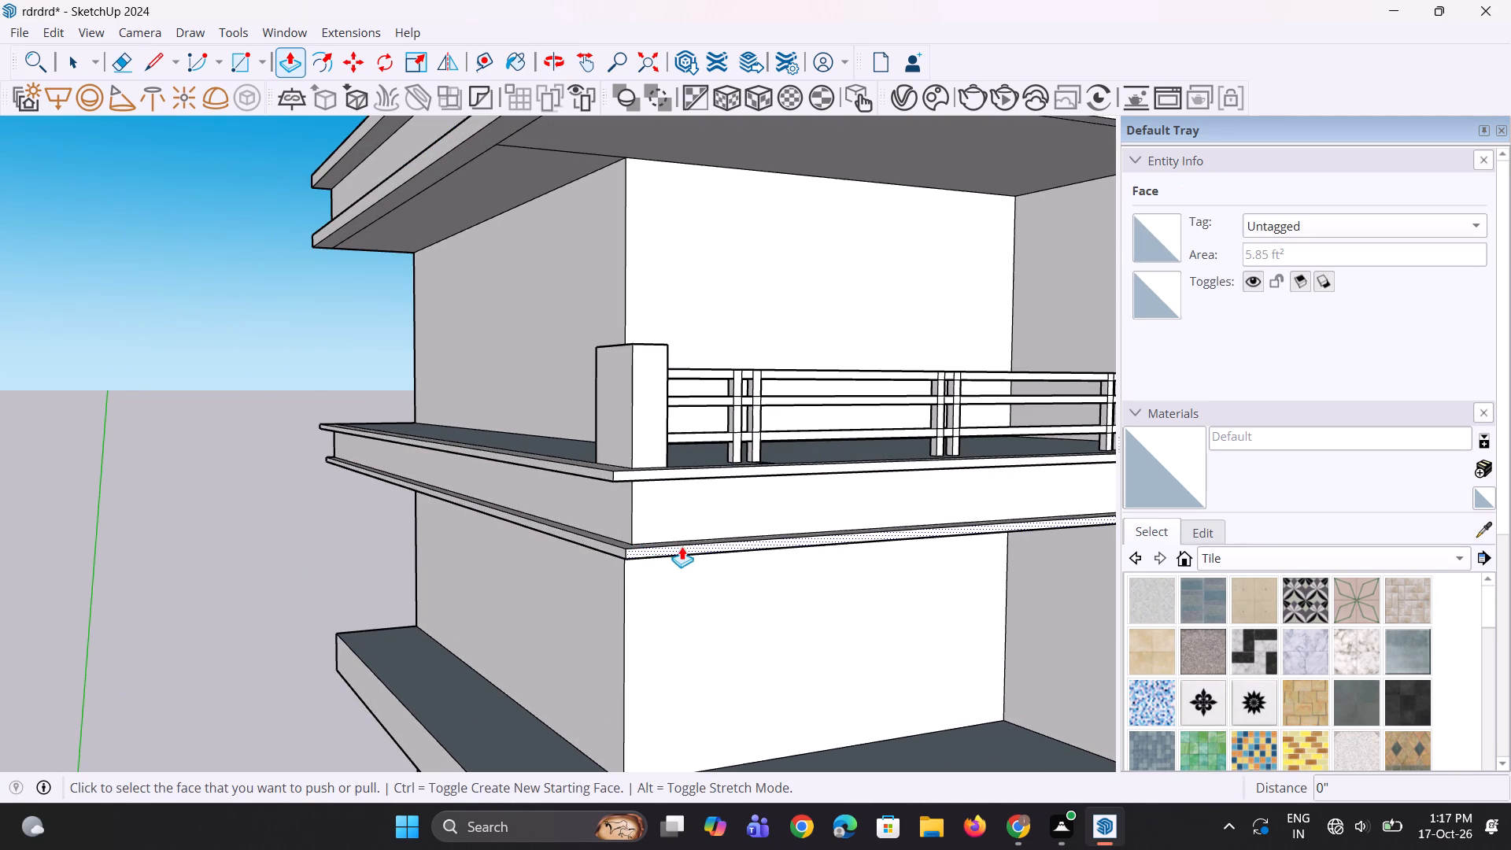
click(677, 522)
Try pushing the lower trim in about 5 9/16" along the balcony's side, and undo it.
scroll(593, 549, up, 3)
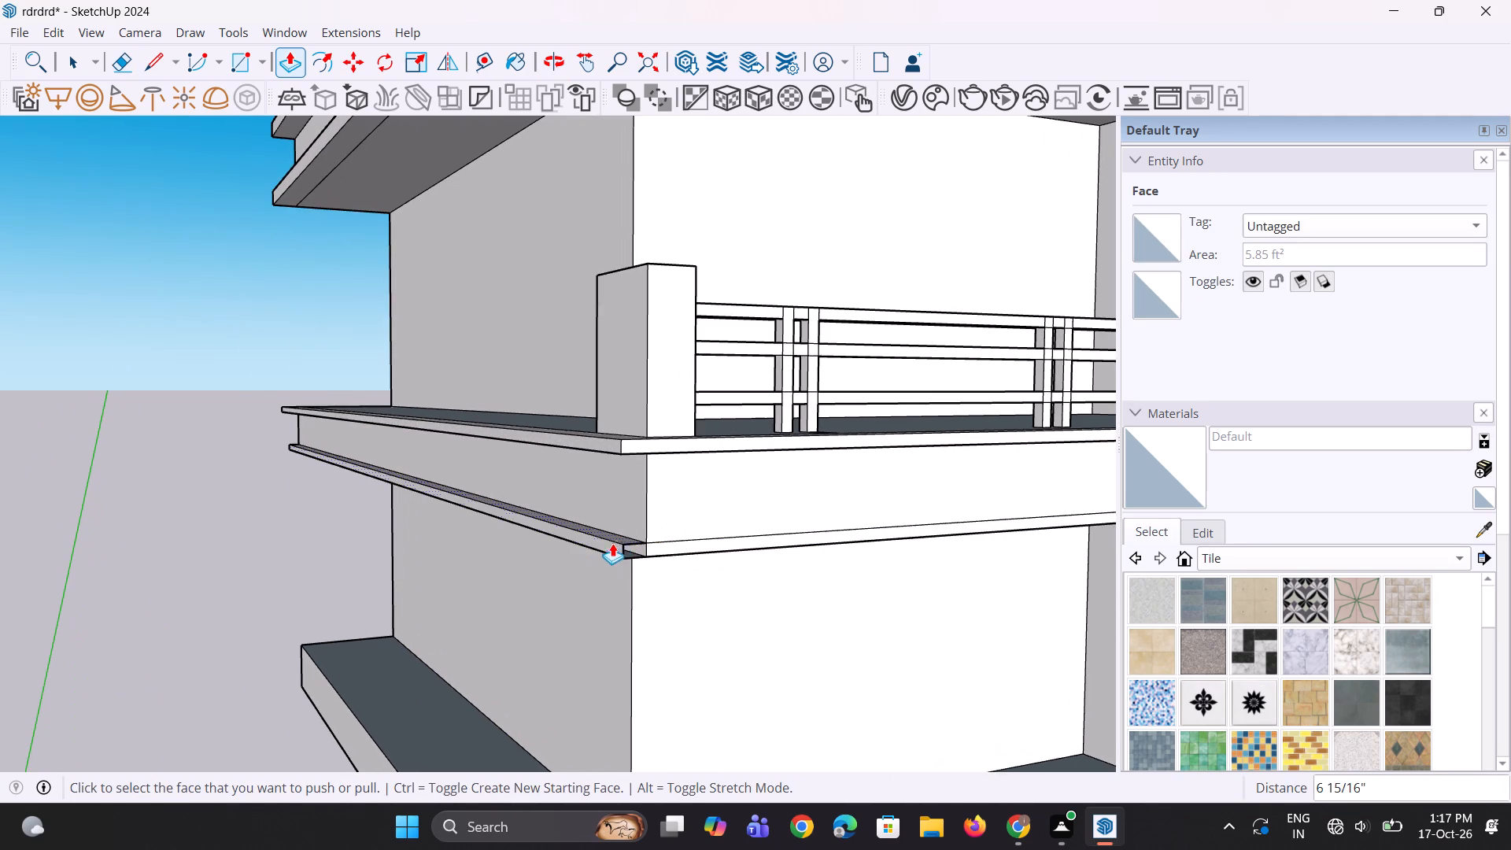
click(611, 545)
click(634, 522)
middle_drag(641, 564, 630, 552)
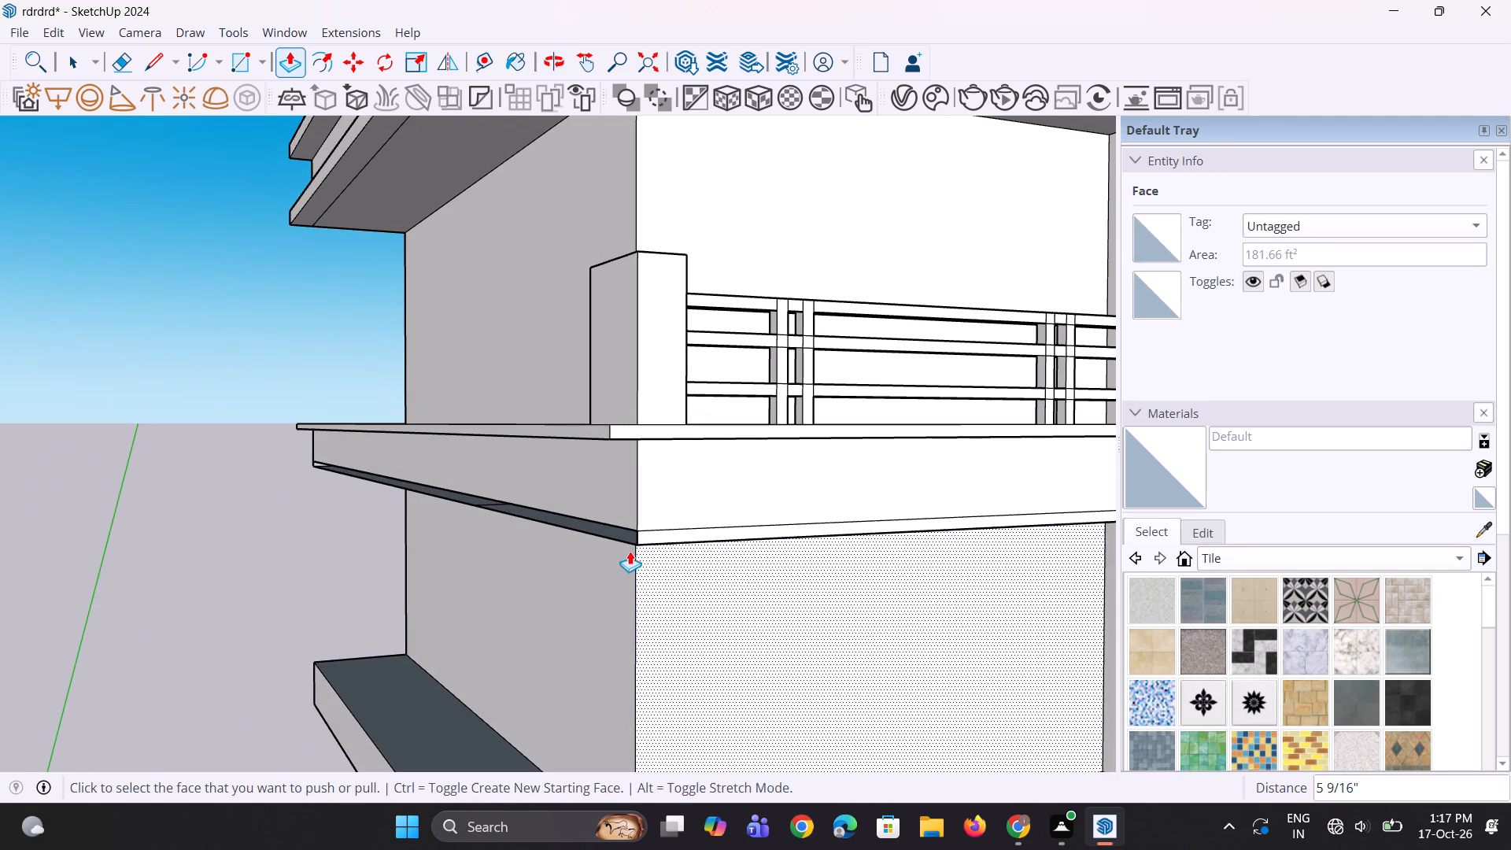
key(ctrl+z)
Erase the edges of the lower trim strip along the balcony's side face, starting from the front corner.
ctrl+scroll(623, 545, up, 2)
key(e)
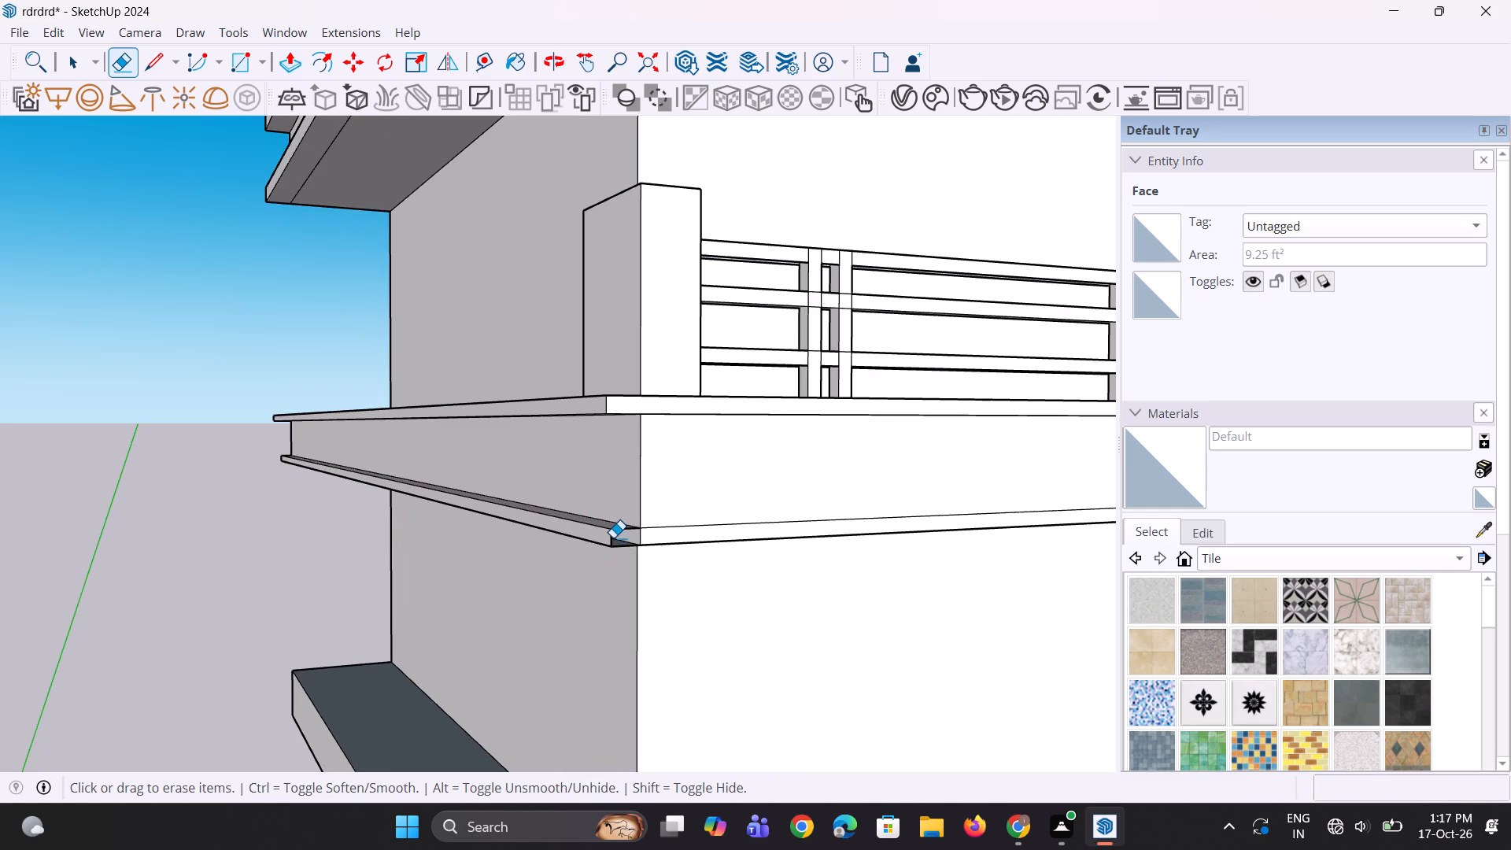
click(613, 538)
click(621, 531)
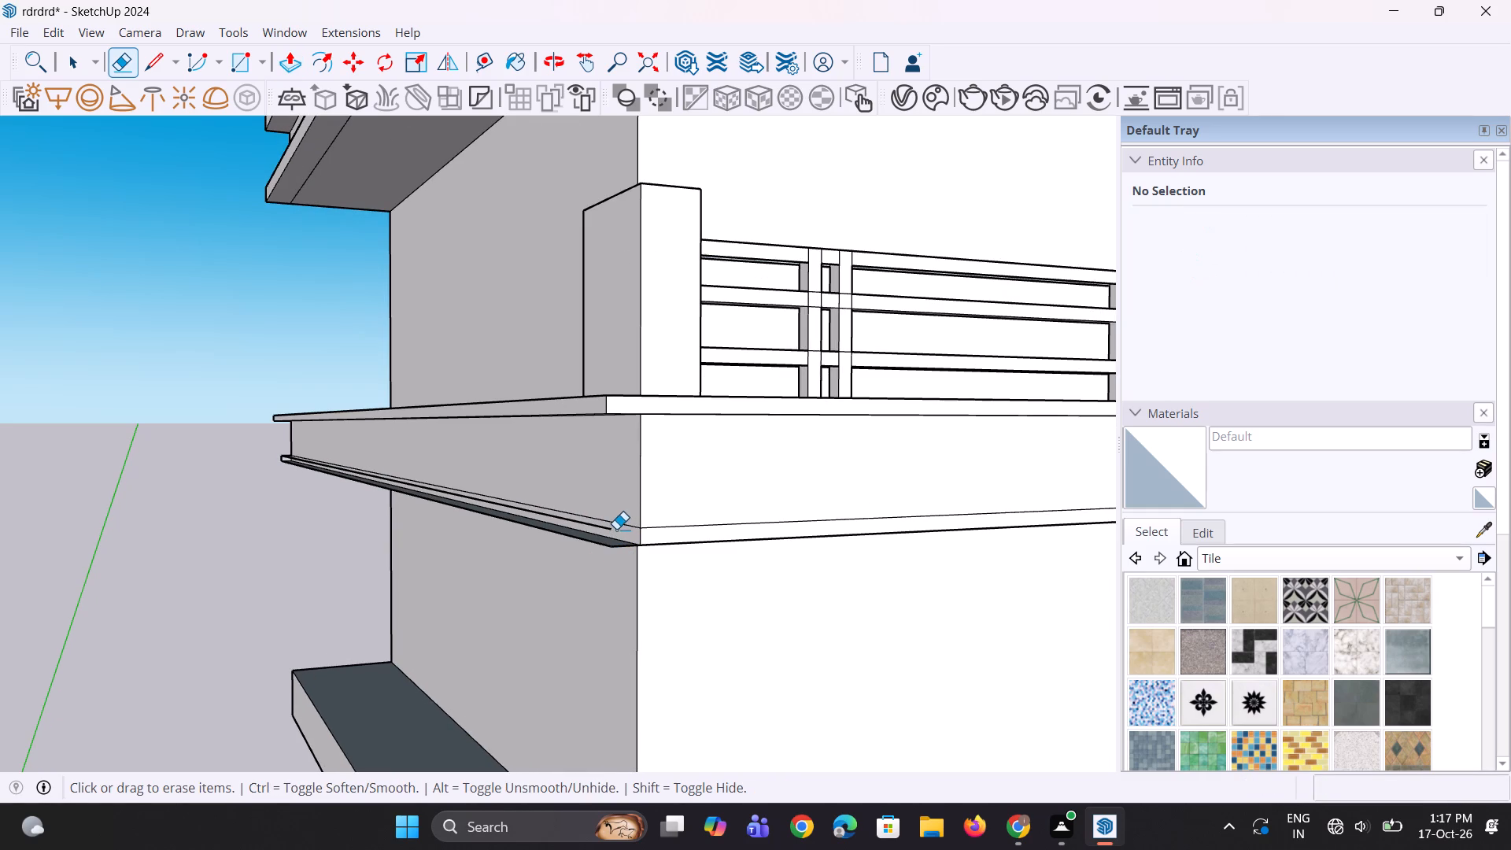
click(608, 529)
scroll(608, 529, up, 3)
click(619, 556)
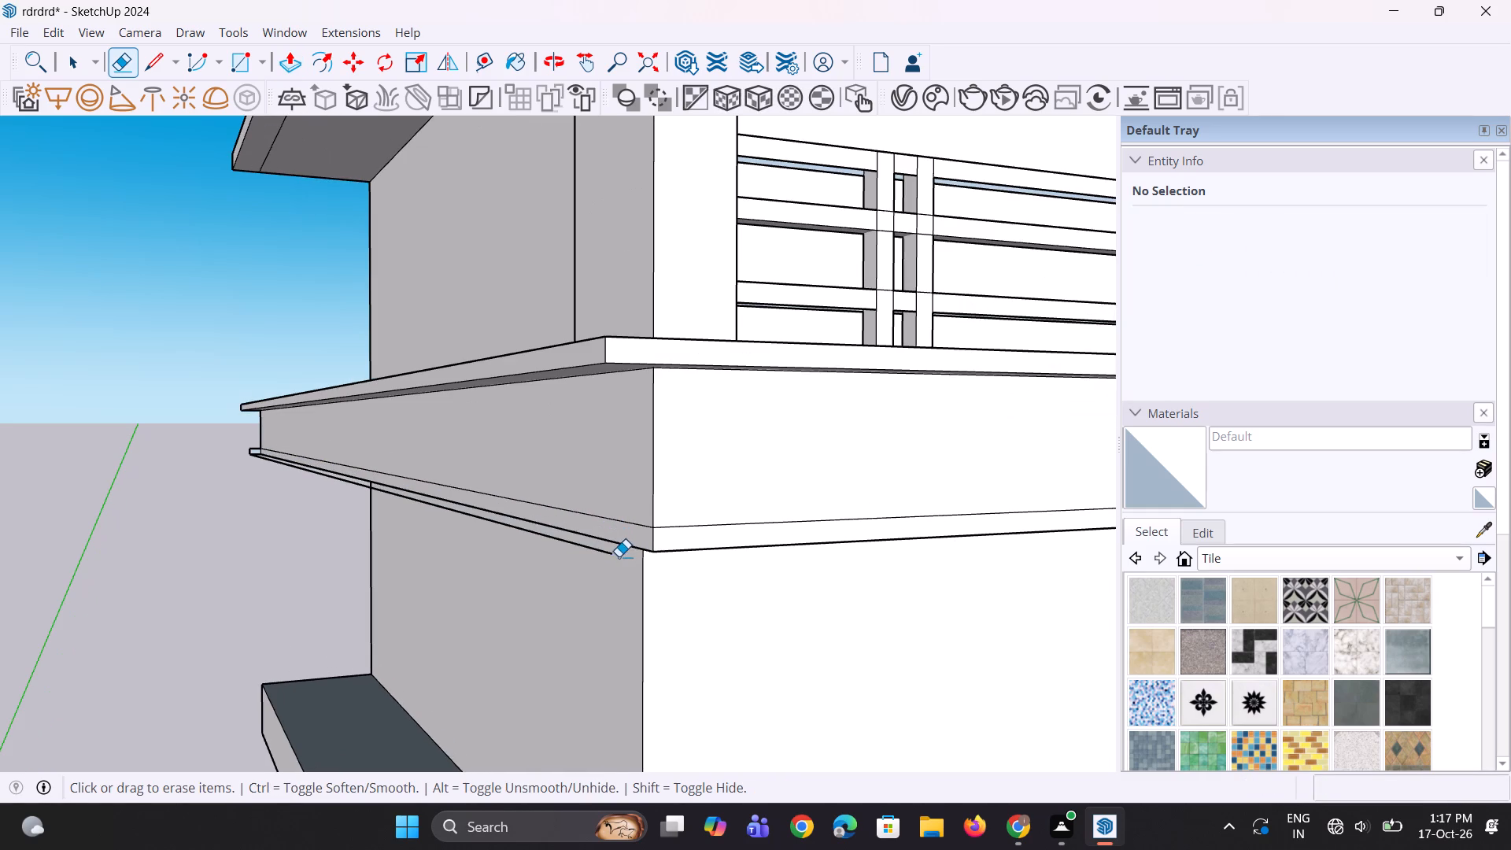
click(611, 555)
scroll(578, 549, down, 4)
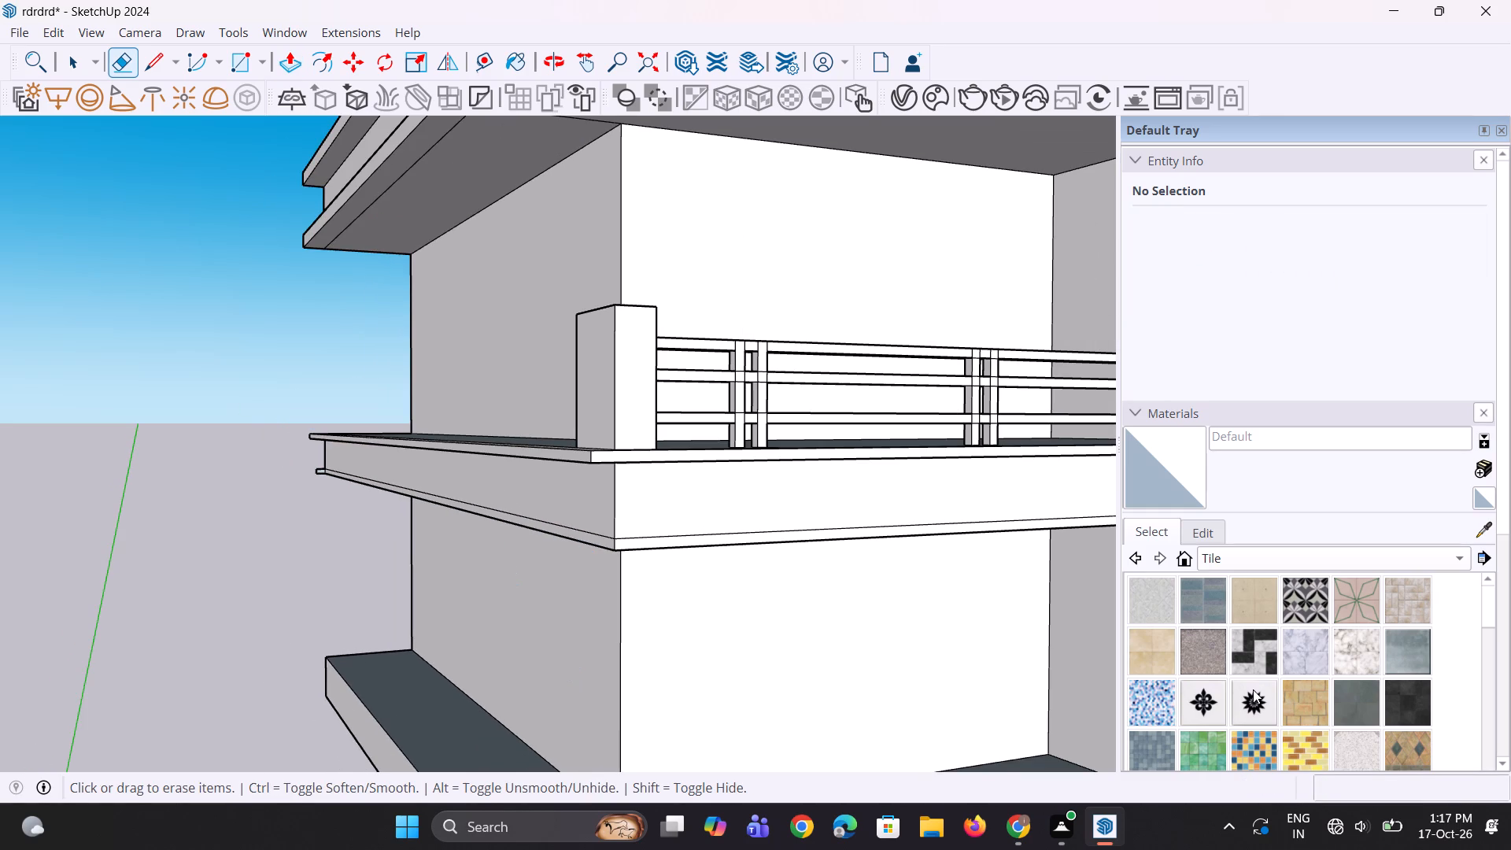
Erase the leftover lower trim edges at the far end of the balcony's side face.
scroll(838, 605, down, 7)
scroll(386, 552, up, 3)
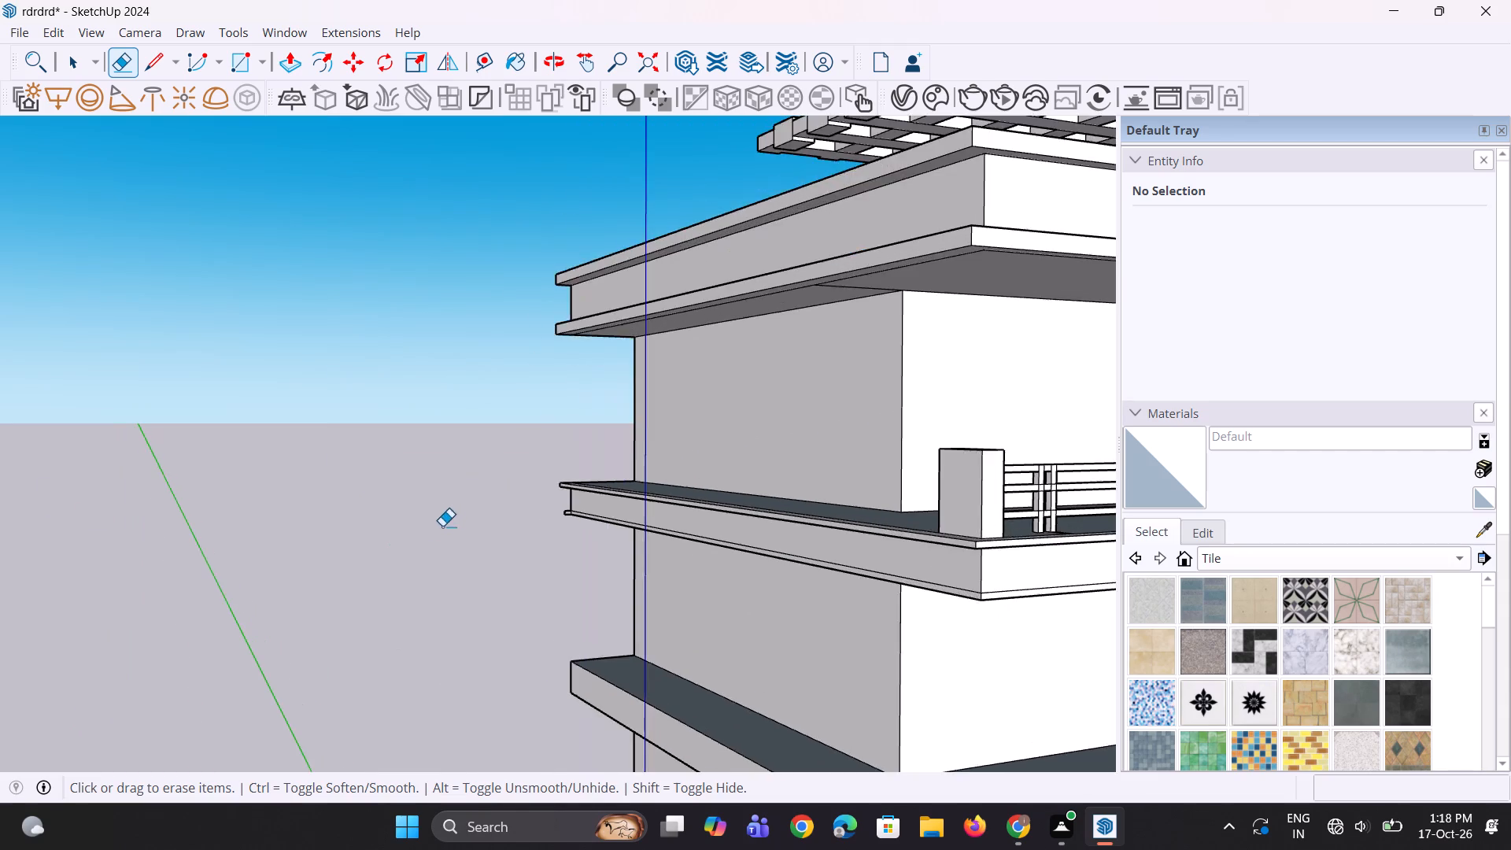
scroll(565, 511, up, 12)
click(576, 510)
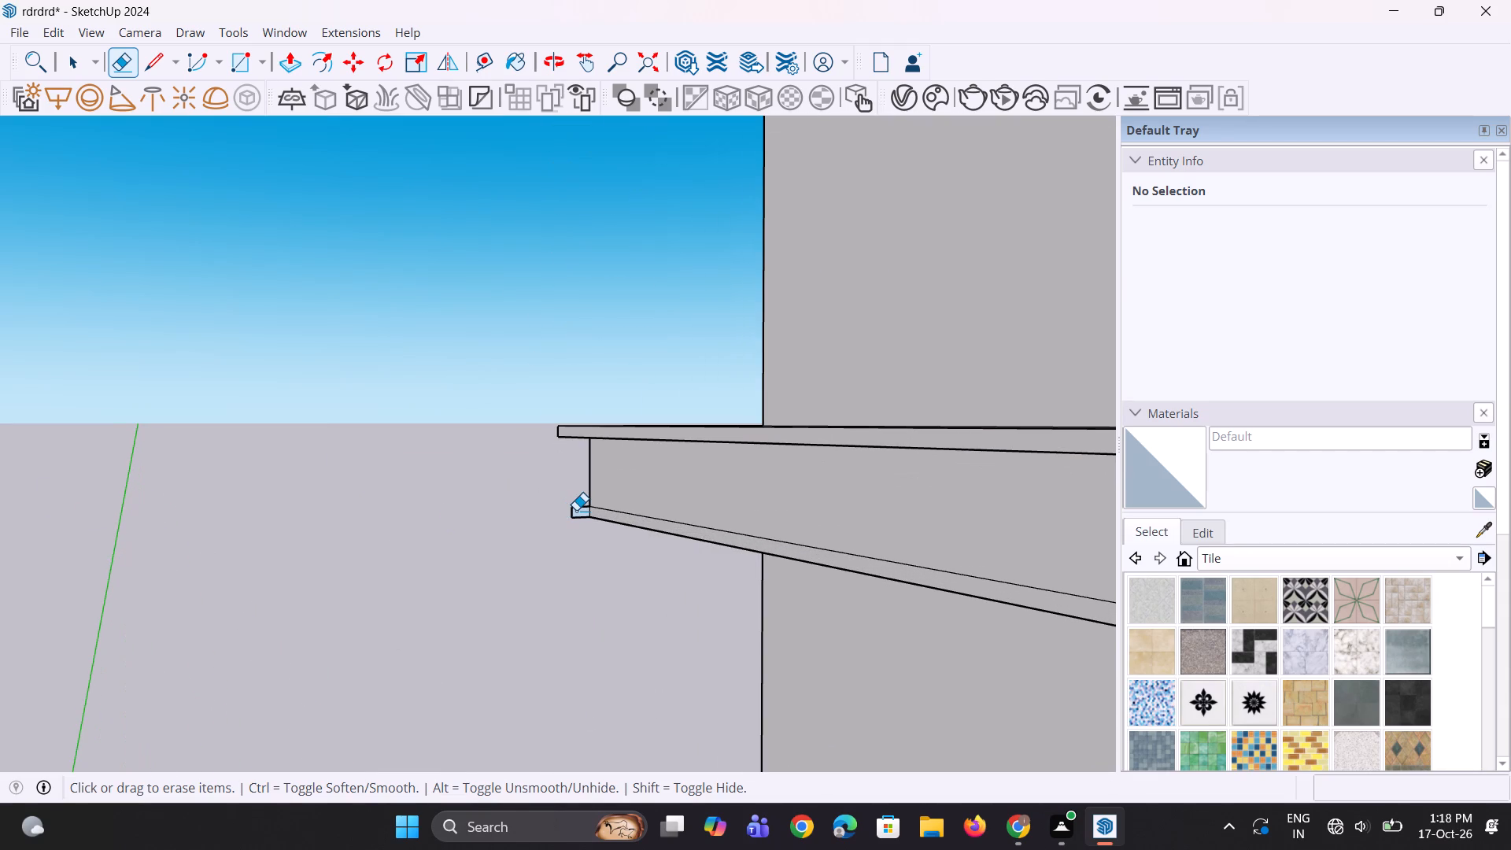
click(577, 515)
scroll(574, 516, up, 4)
click(578, 507)
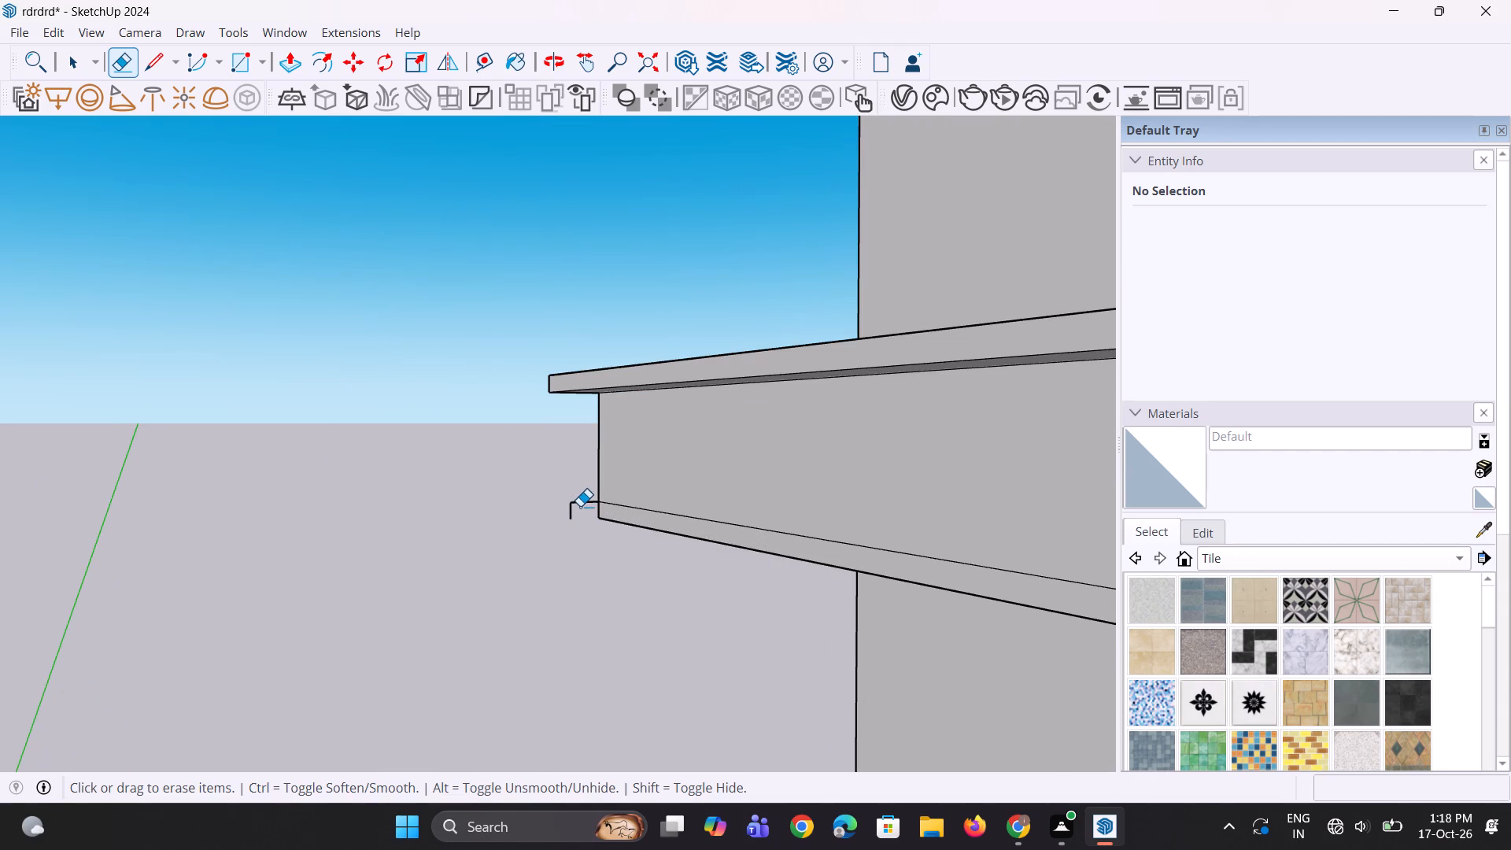
click(580, 506)
click(580, 502)
click(571, 510)
scroll(503, 541, down, 6)
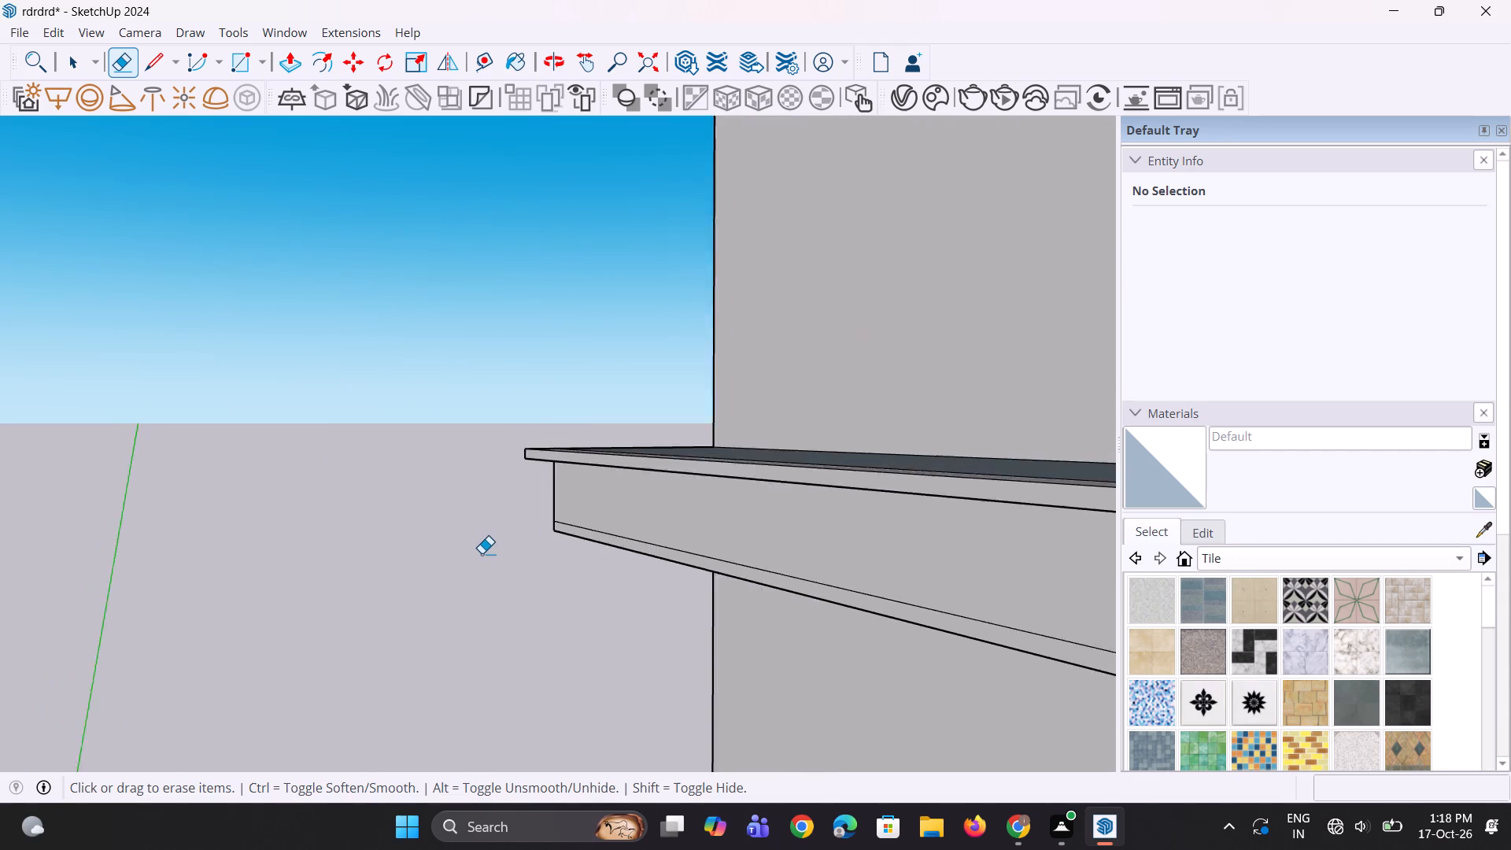
Erase the seam lines along the bottom of the balcony's side and front faces.
scroll(482, 553, down, 12)
scroll(777, 629, up, 7)
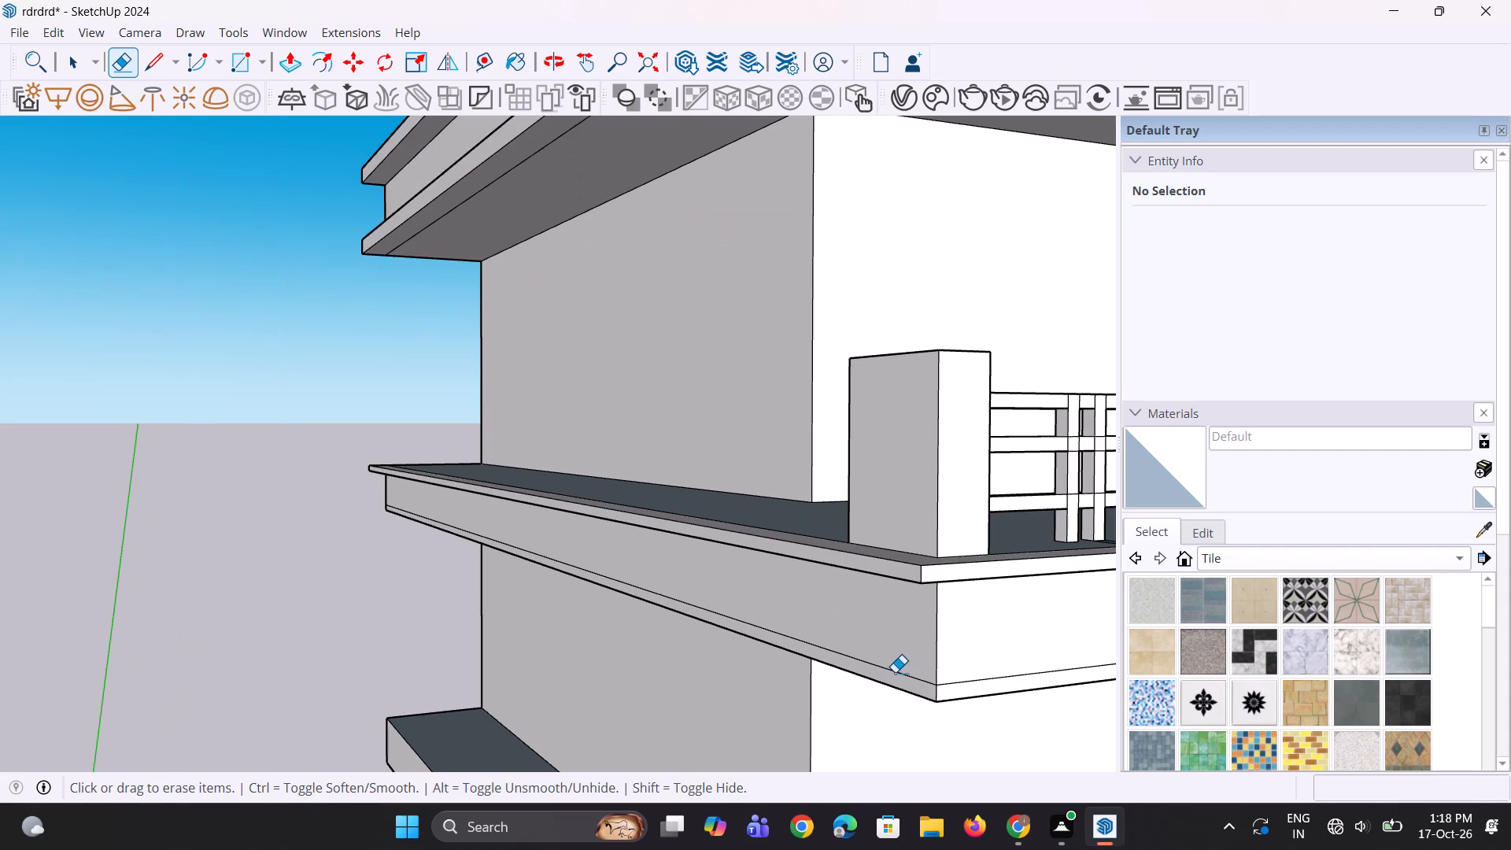
click(895, 672)
click(970, 682)
Examine the balcony's front face and underside in relation to the railing and adjoining wall.
scroll(680, 623, down, 8)
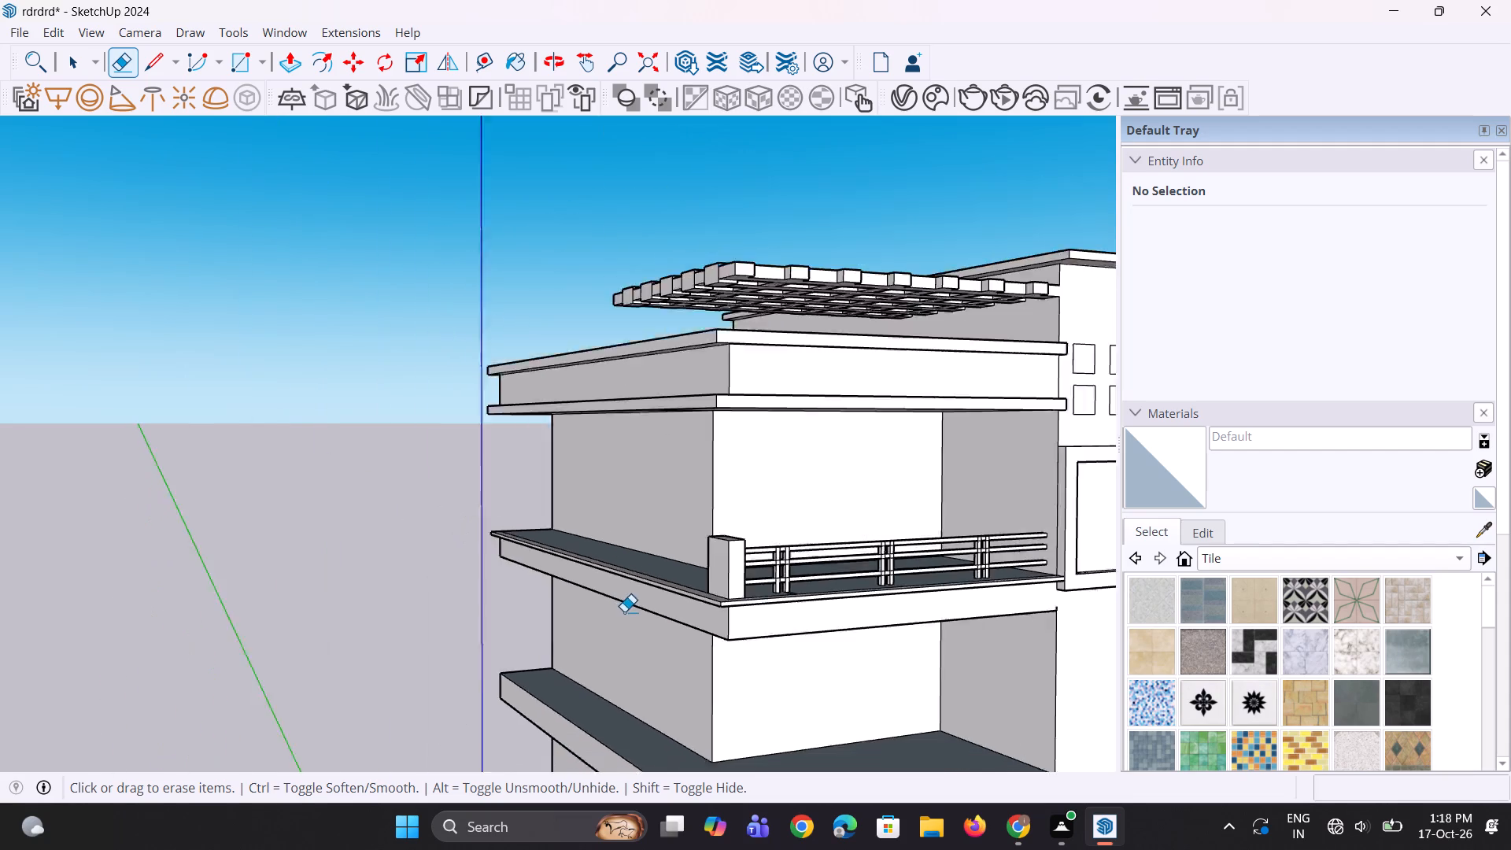
scroll(624, 612, down, 6)
middle_drag(813, 660, 779, 594)
scroll(823, 599, up, 6)
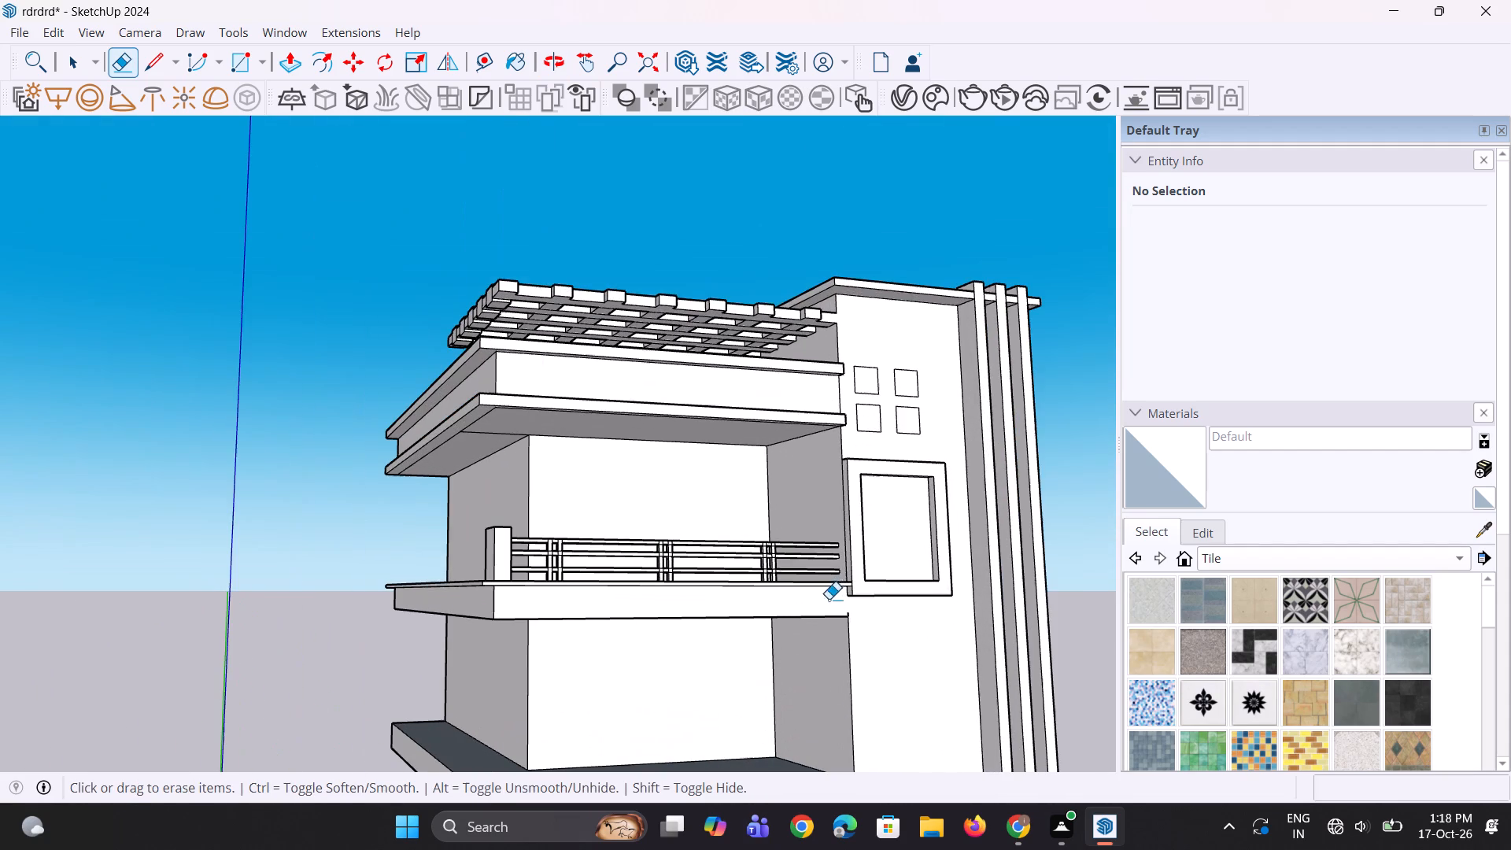
scroll(812, 666, down, 3)
middle_drag(744, 683, 737, 683)
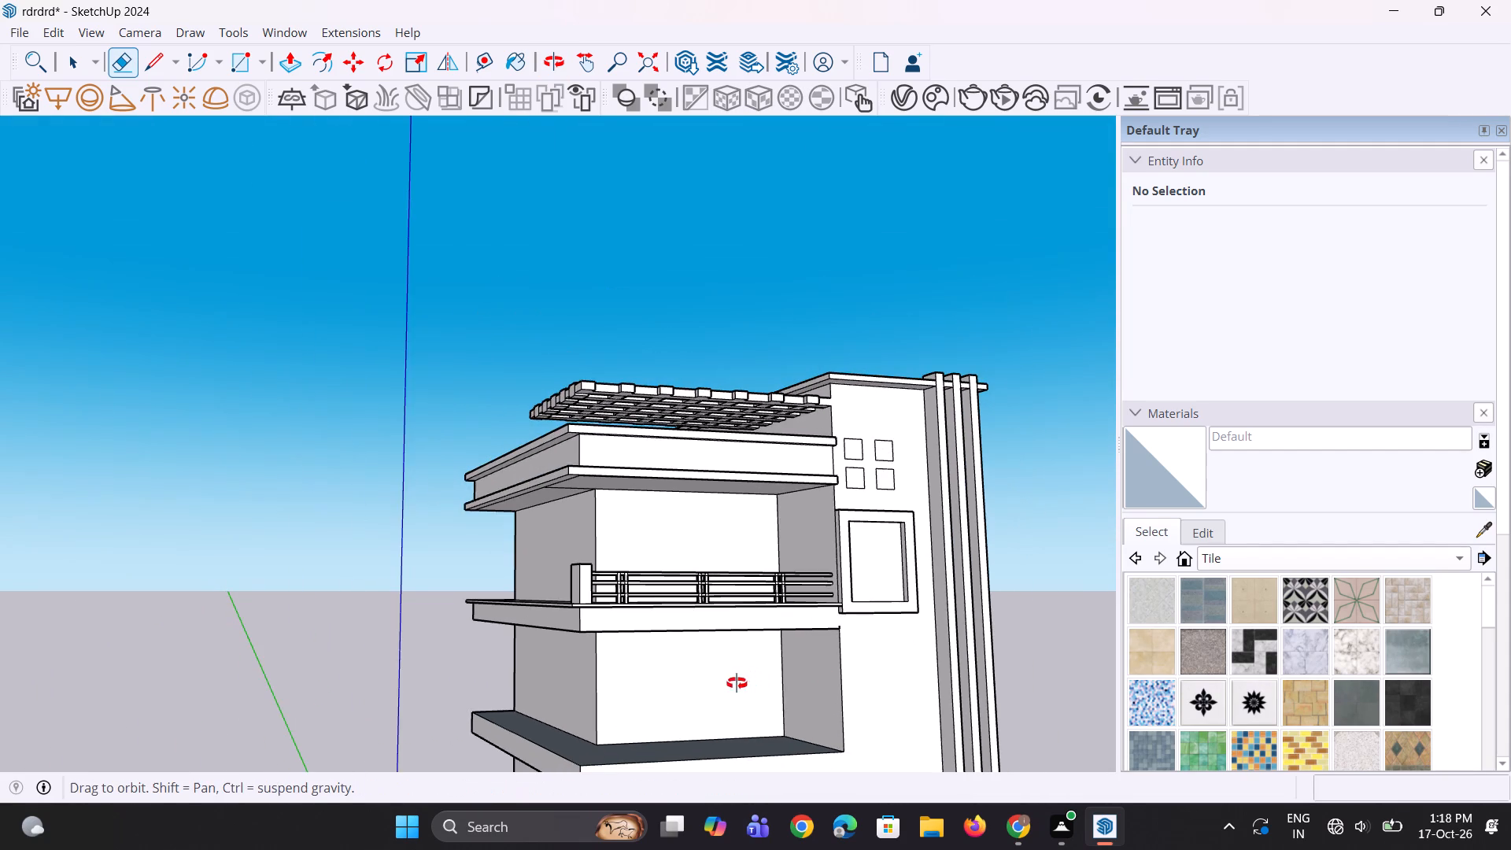
middle_drag(737, 683, 696, 661)
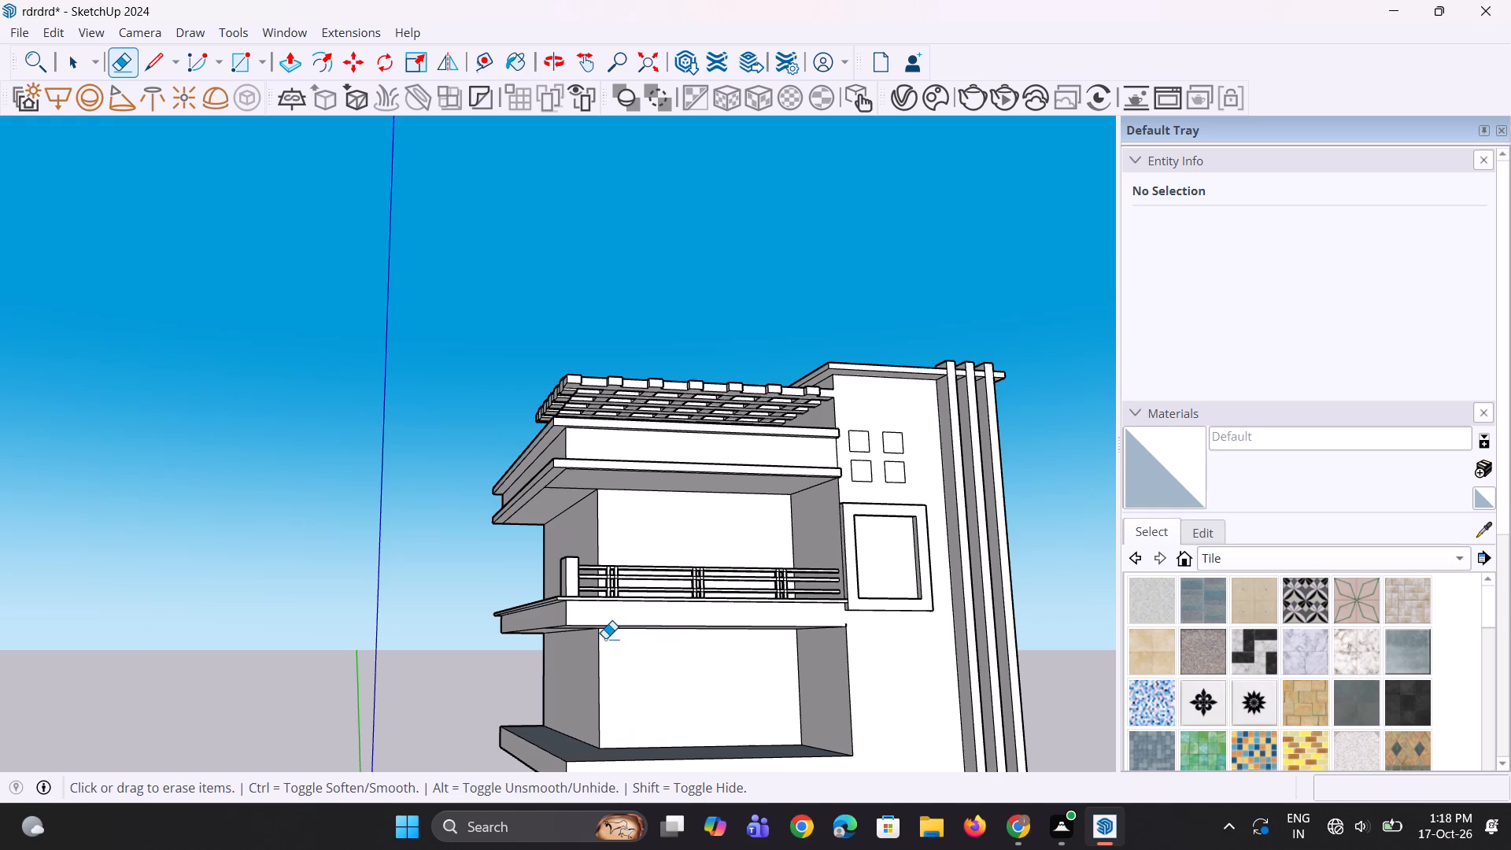
scroll(530, 636, down, 3)
middle_drag(523, 634, 503, 636)
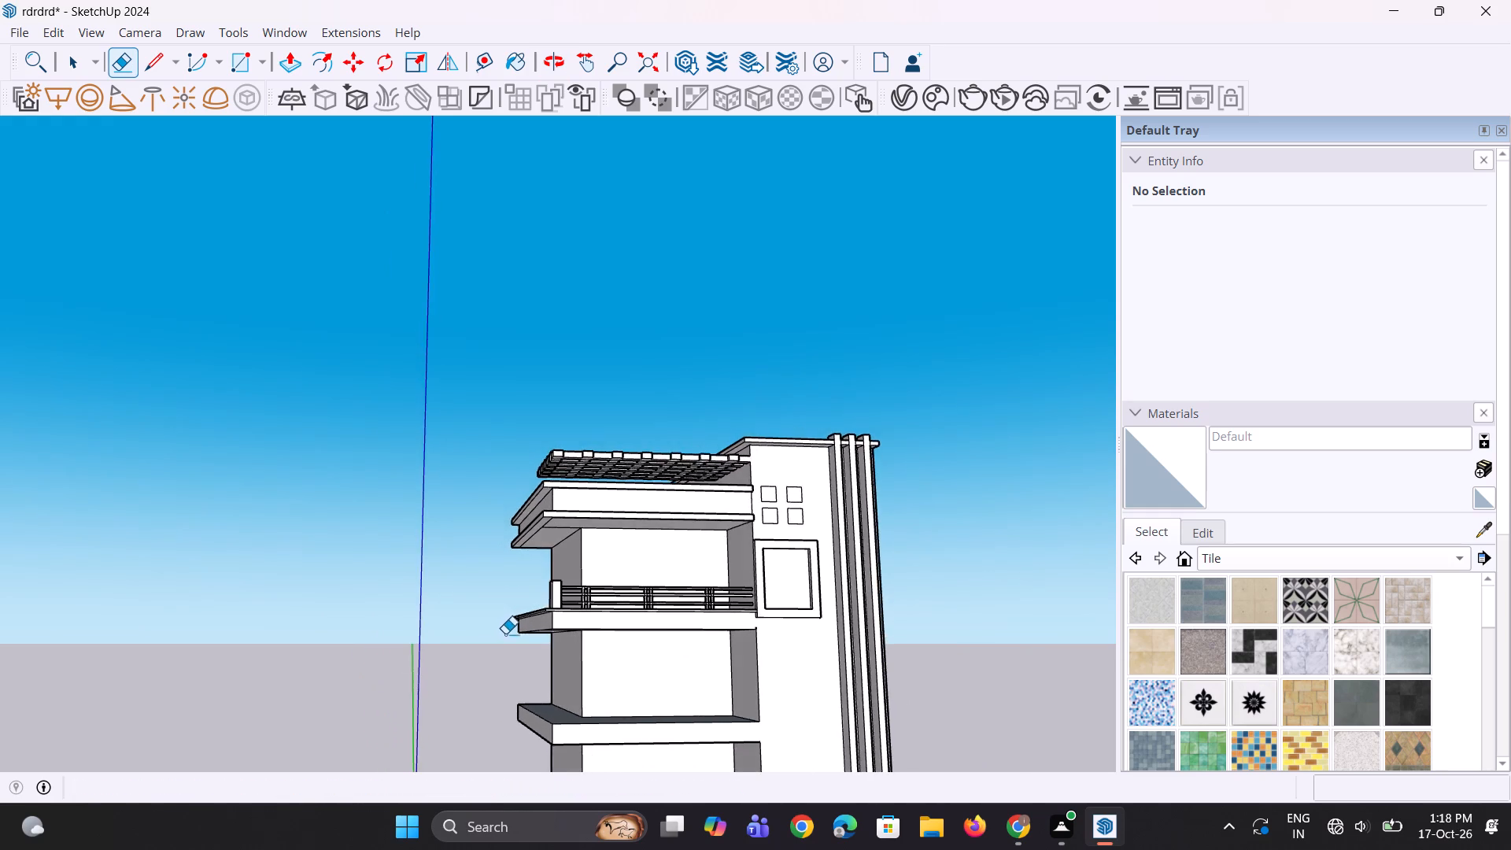
scroll(508, 630, down, 4)
middle_drag(551, 686, 520, 691)
scroll(549, 626, up, 9)
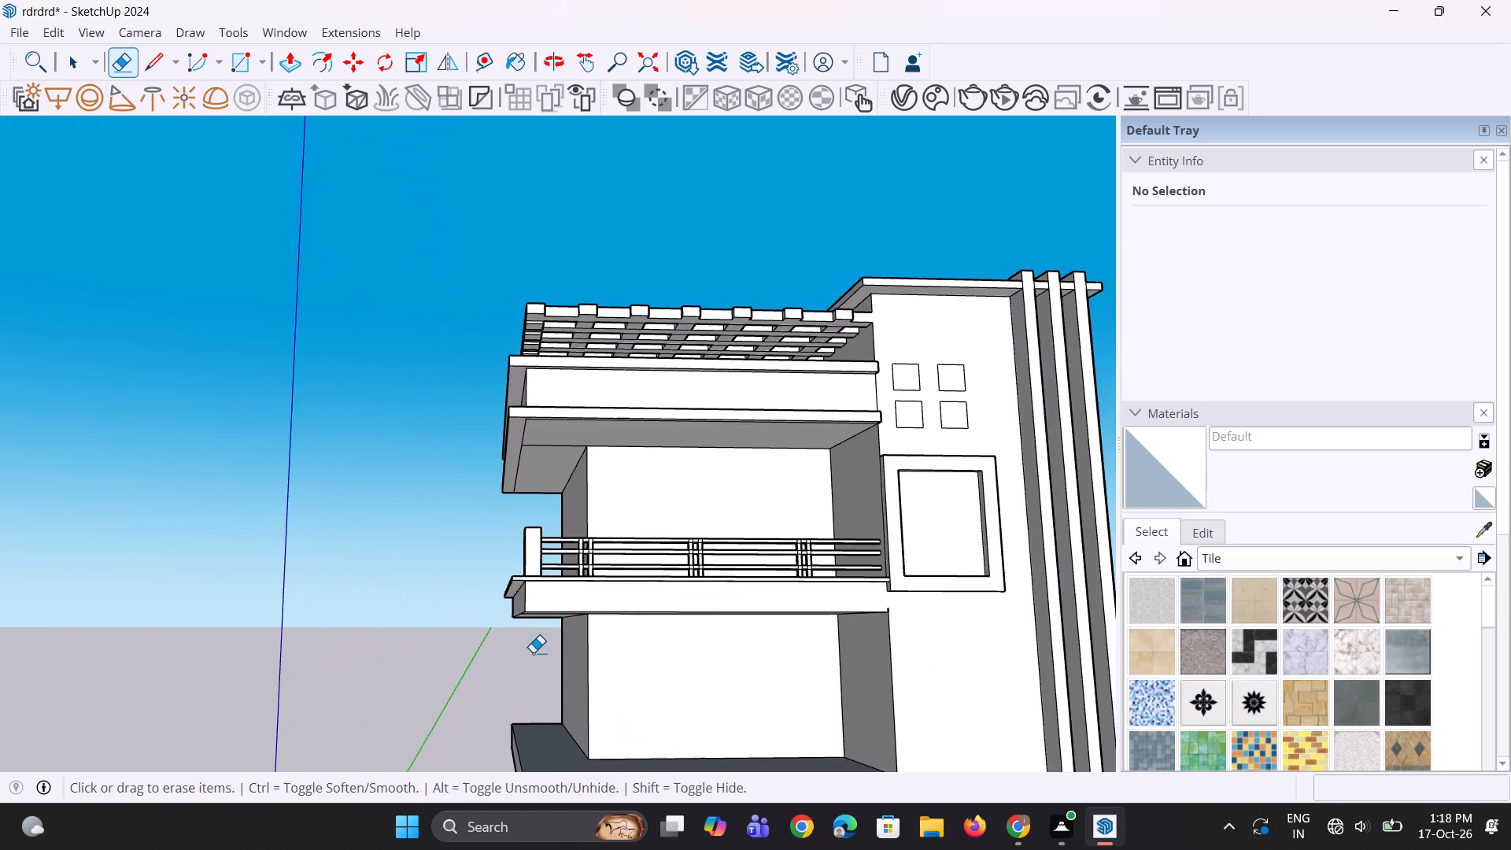
scroll(524, 649, up, 1)
middle_drag(523, 648, 509, 668)
scroll(510, 658, down, 2)
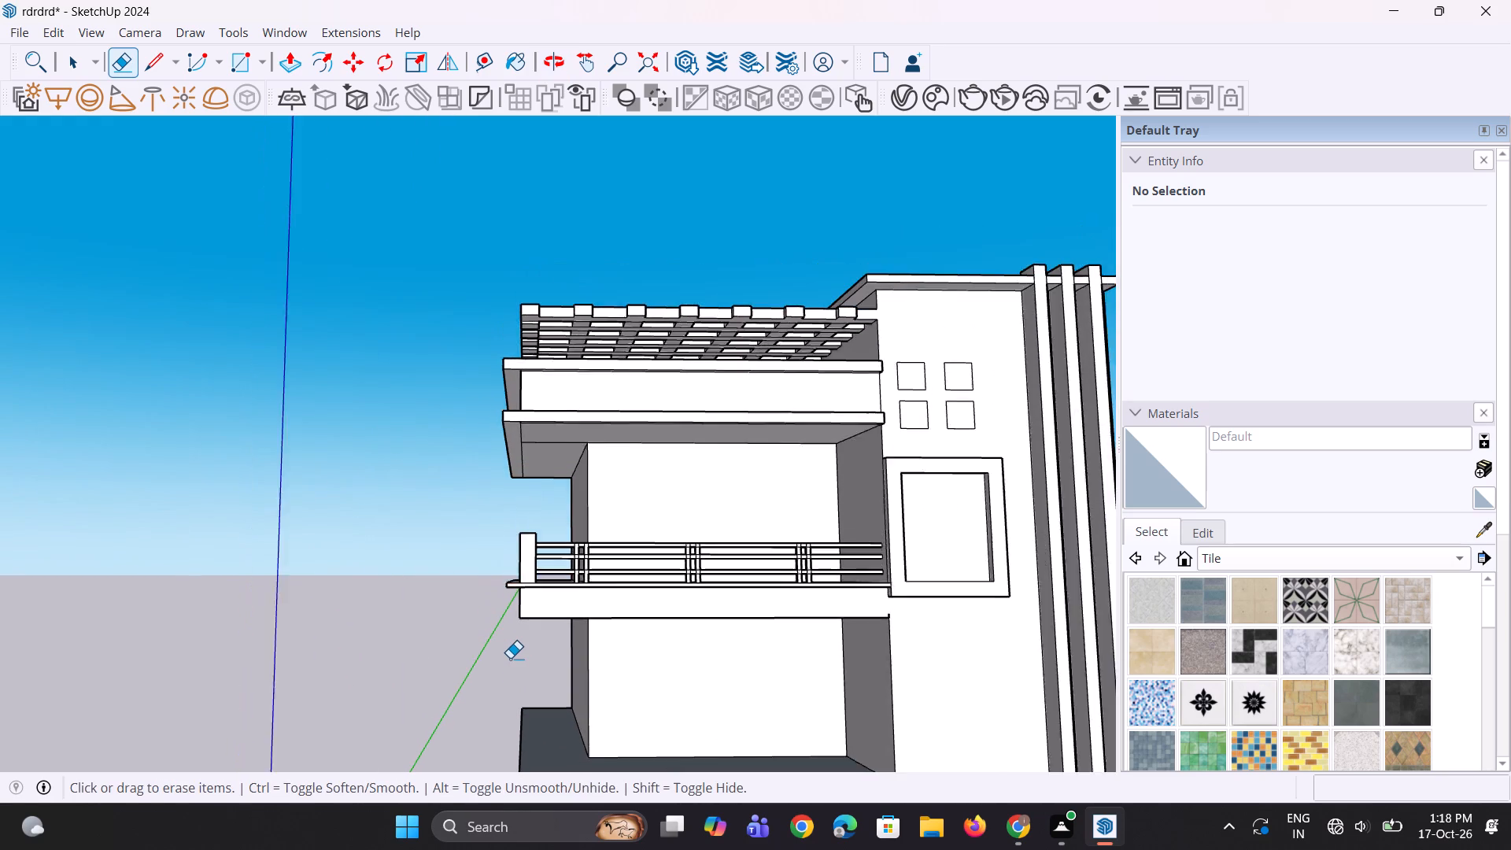
Draw a rectangle about 22' 11 3/8" by 1' 2 7/8" directly below the bottom edge of the balcony's front face.
scroll(510, 658, down, 2)
scroll(512, 656, up, 4)
middle_drag(512, 656, 495, 631)
key(r)
click(519, 604)
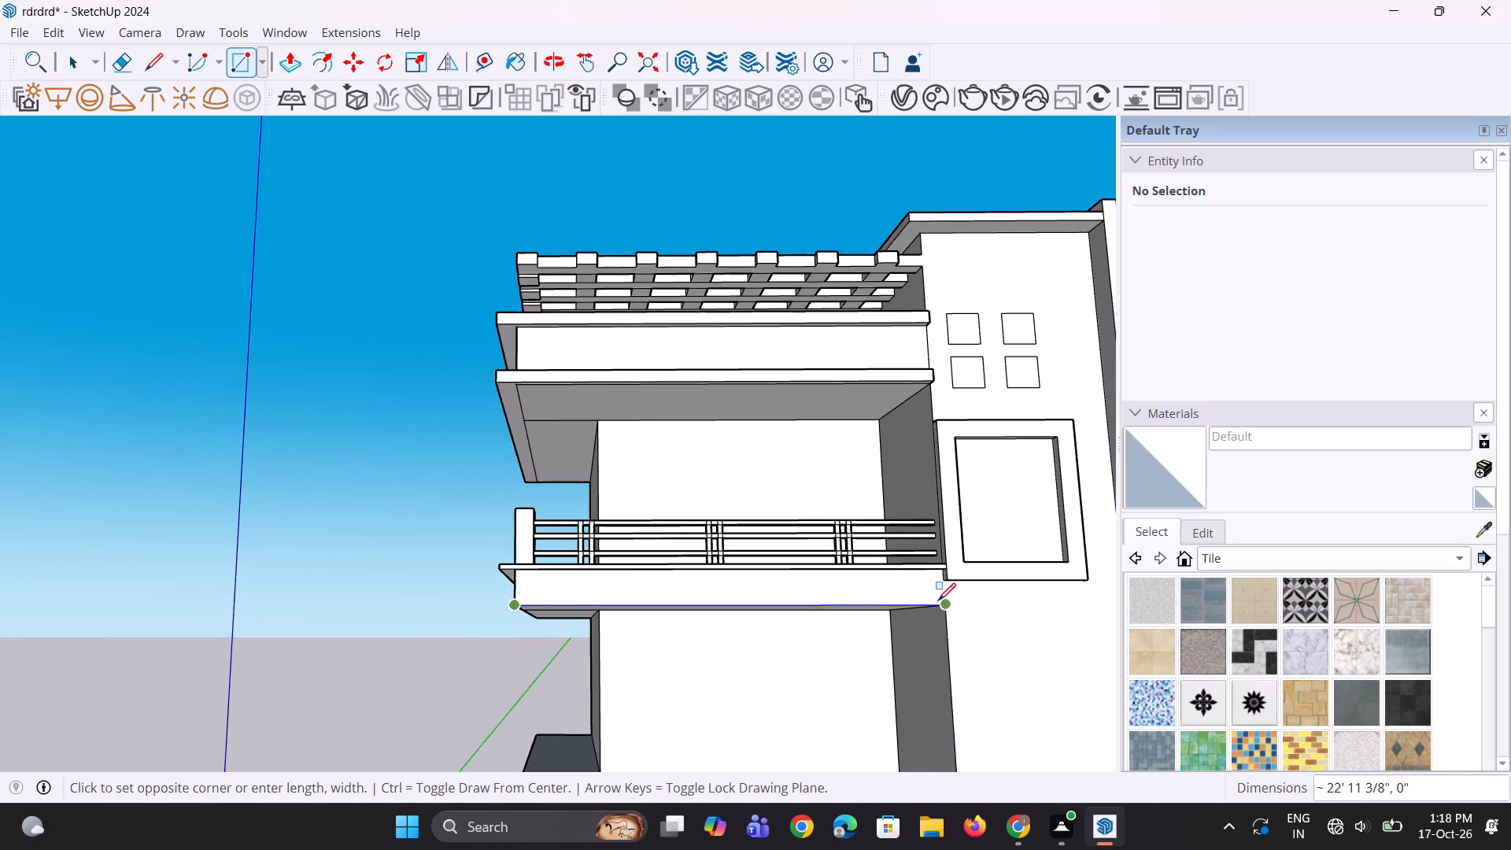
click(945, 600)
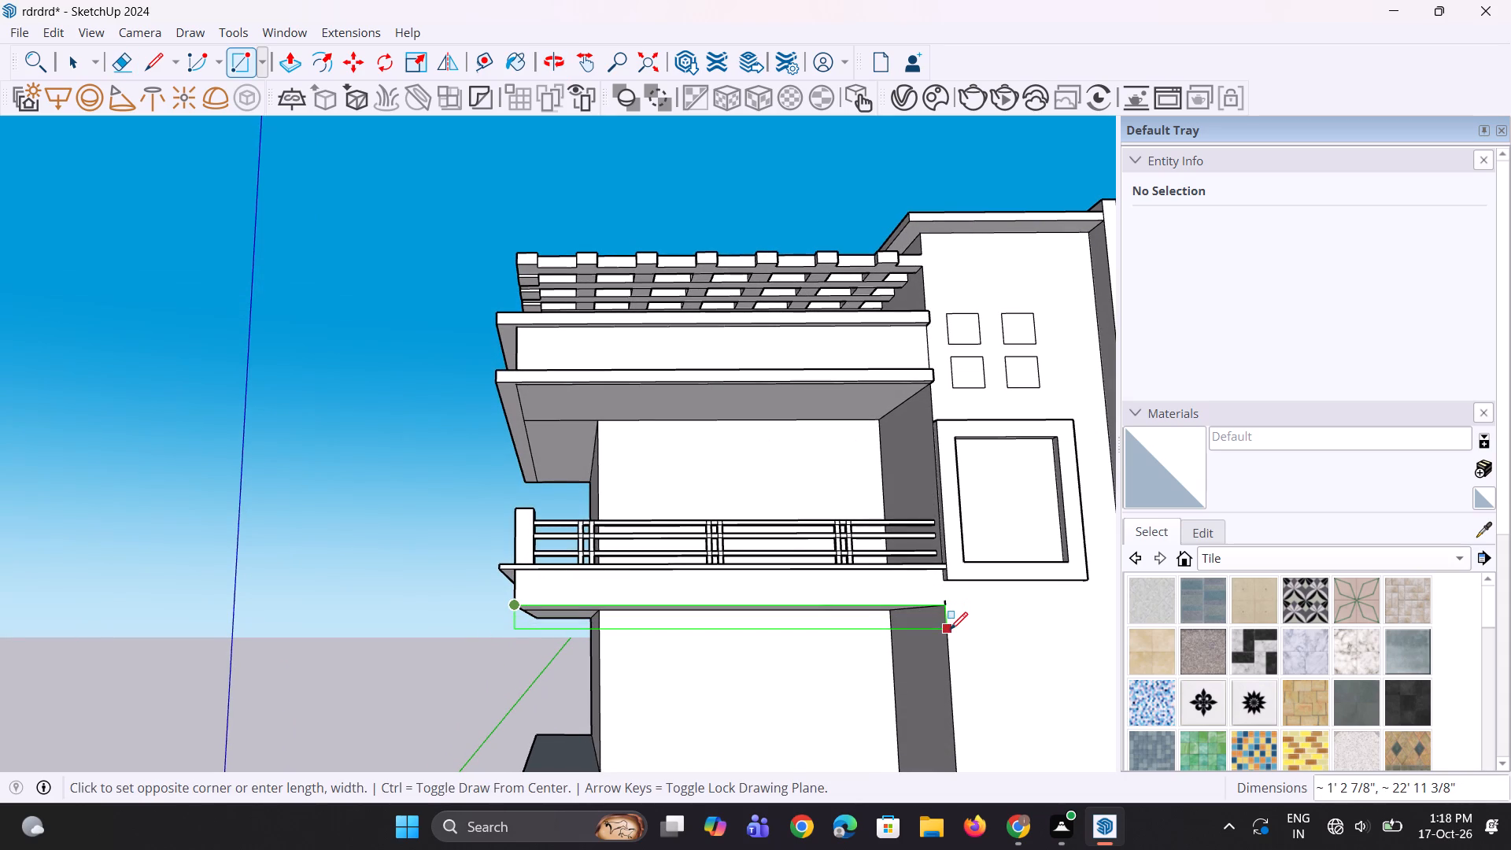
click(950, 630)
Push/Pull the new rectangle outward about 1' 9 1/16" to form a projecting strip under the balcony.
middle_drag(895, 645, 798, 680)
scroll(902, 645, up, 2)
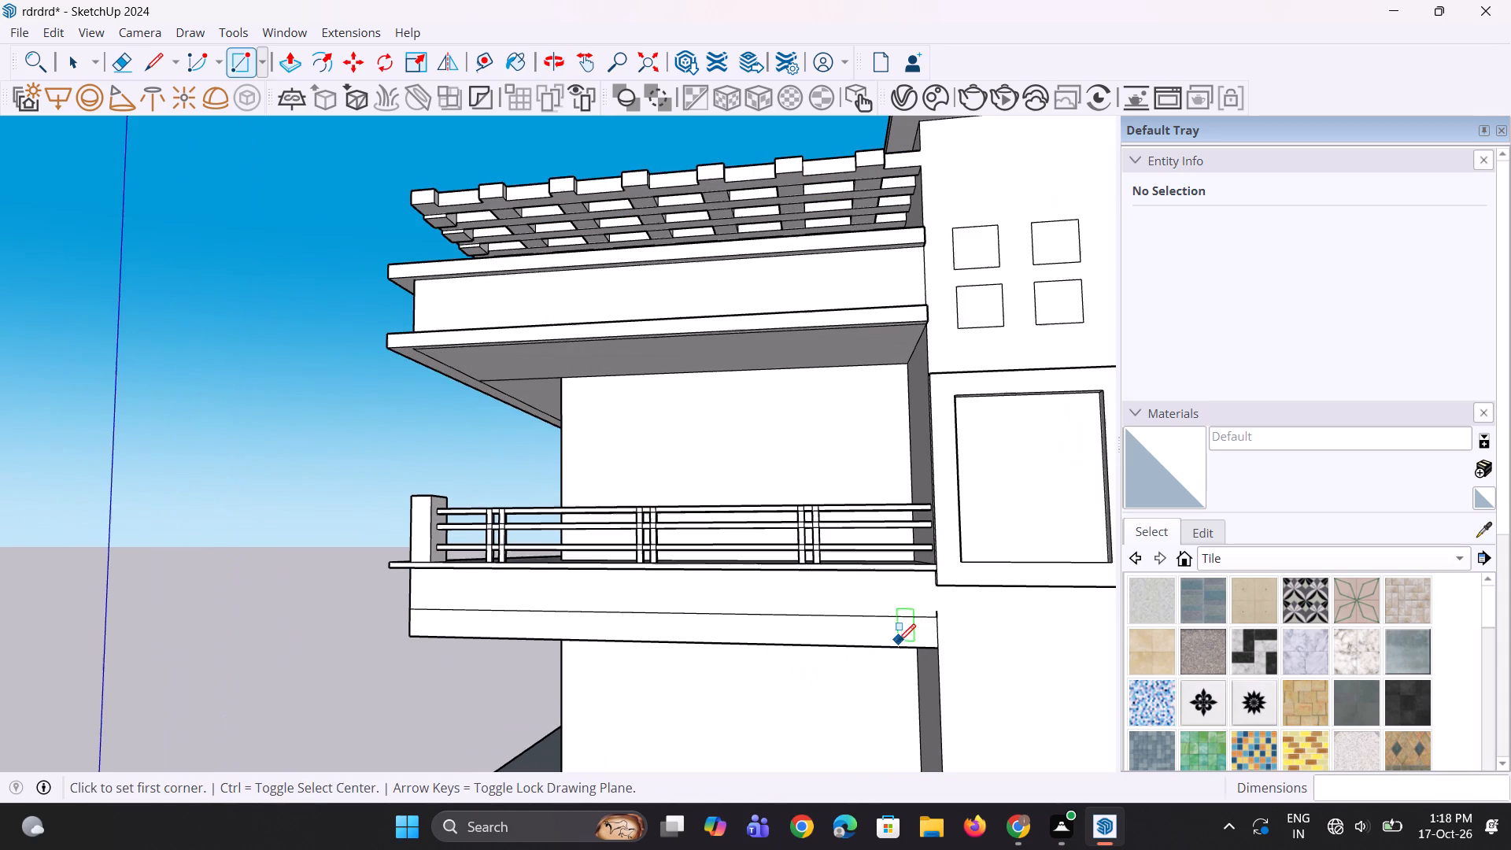
key(p)
click(901, 630)
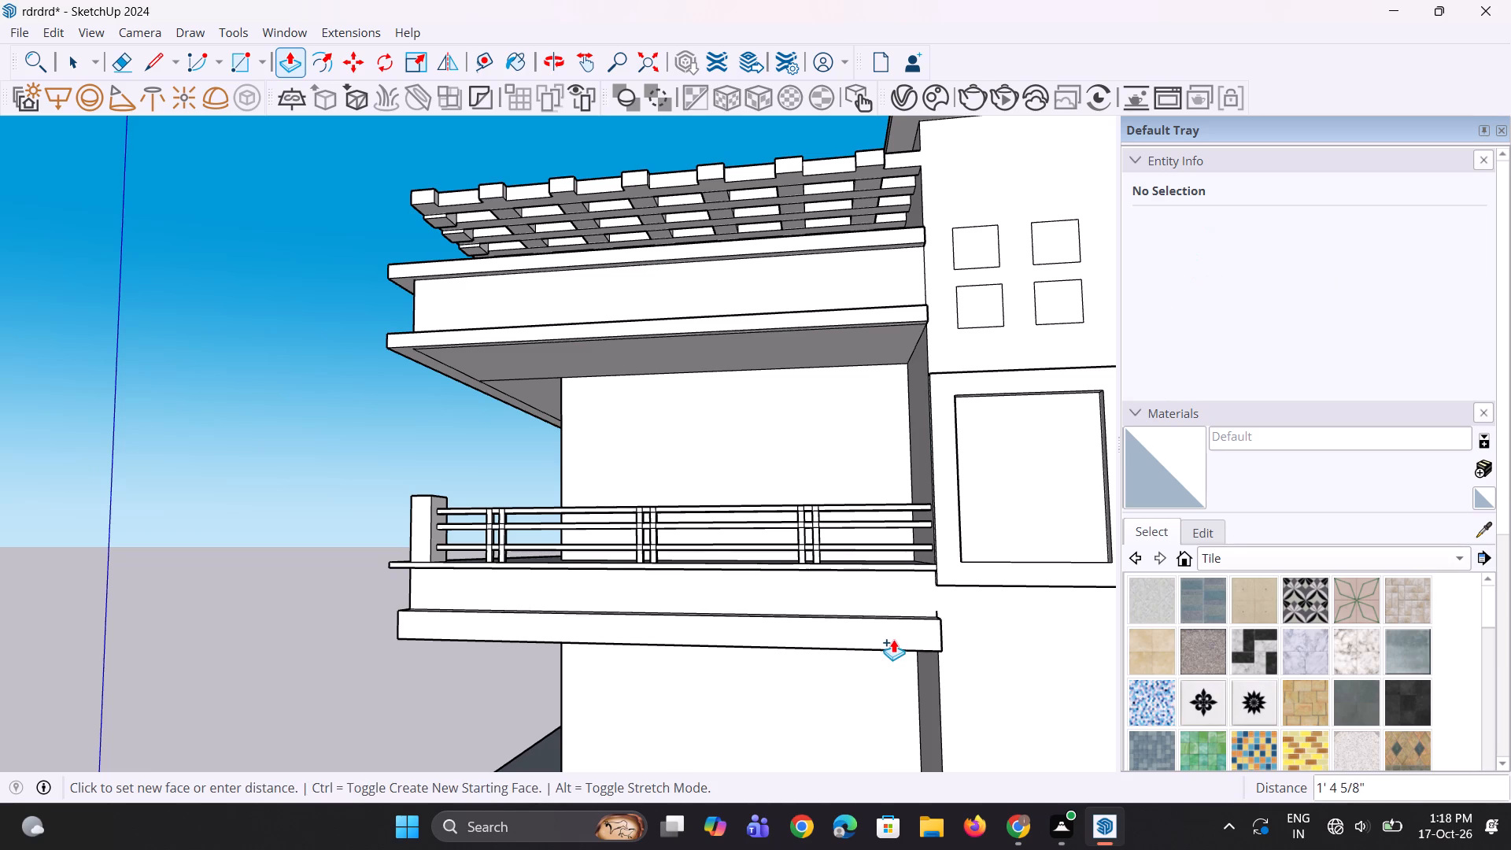
click(892, 642)
Pull the strip's end face out past the opening's edge, along the wall beneath the framed window.
middle_drag(907, 655, 531, 655)
scroll(648, 652, up, 1)
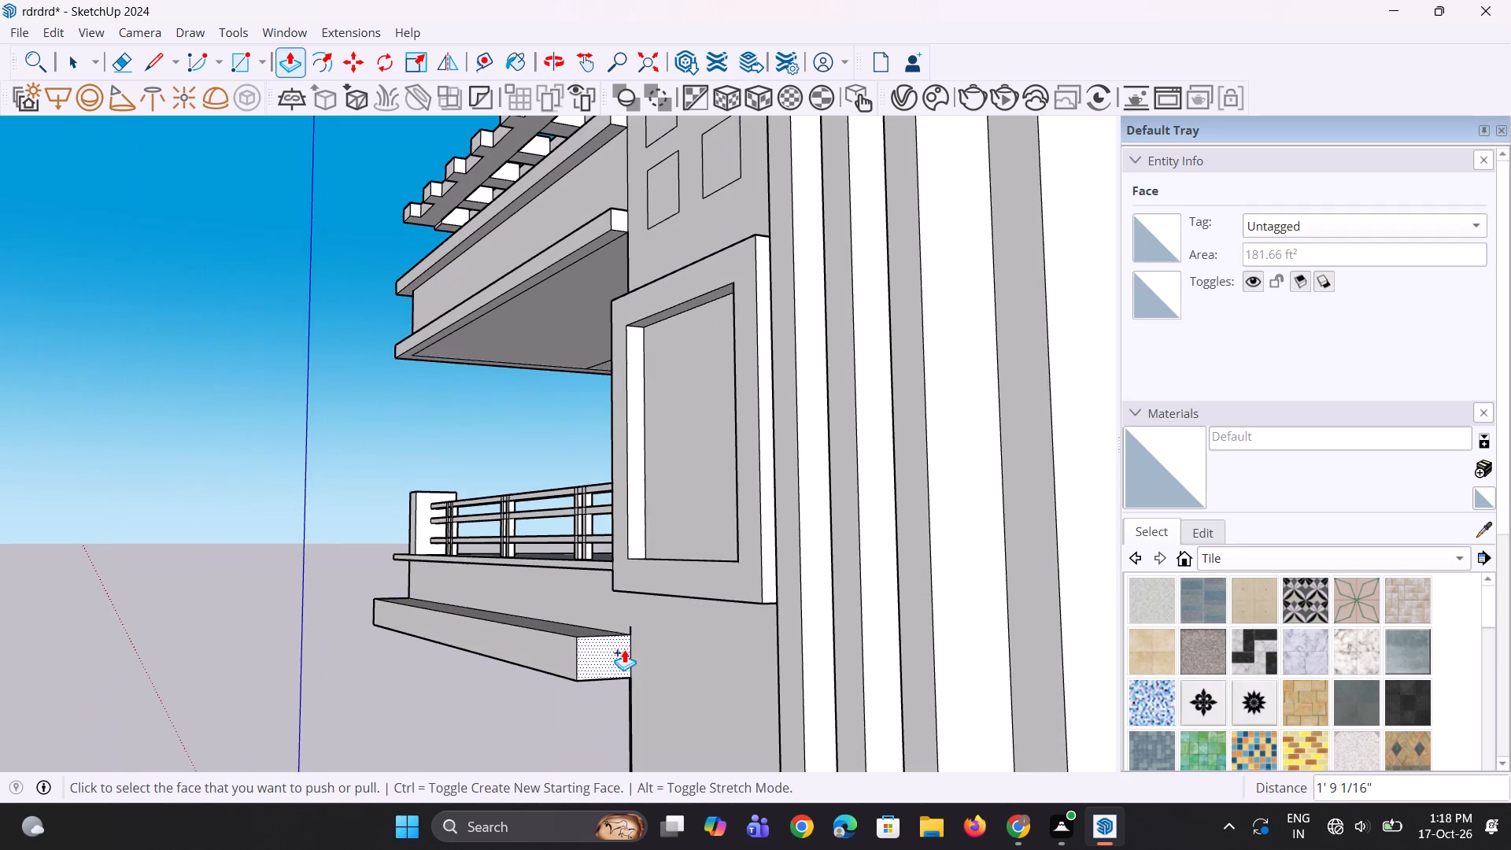
click(622, 649)
click(641, 660)
Push the strip's front face back toward the building by about 10 1/4".
middle_drag(667, 667, 749, 654)
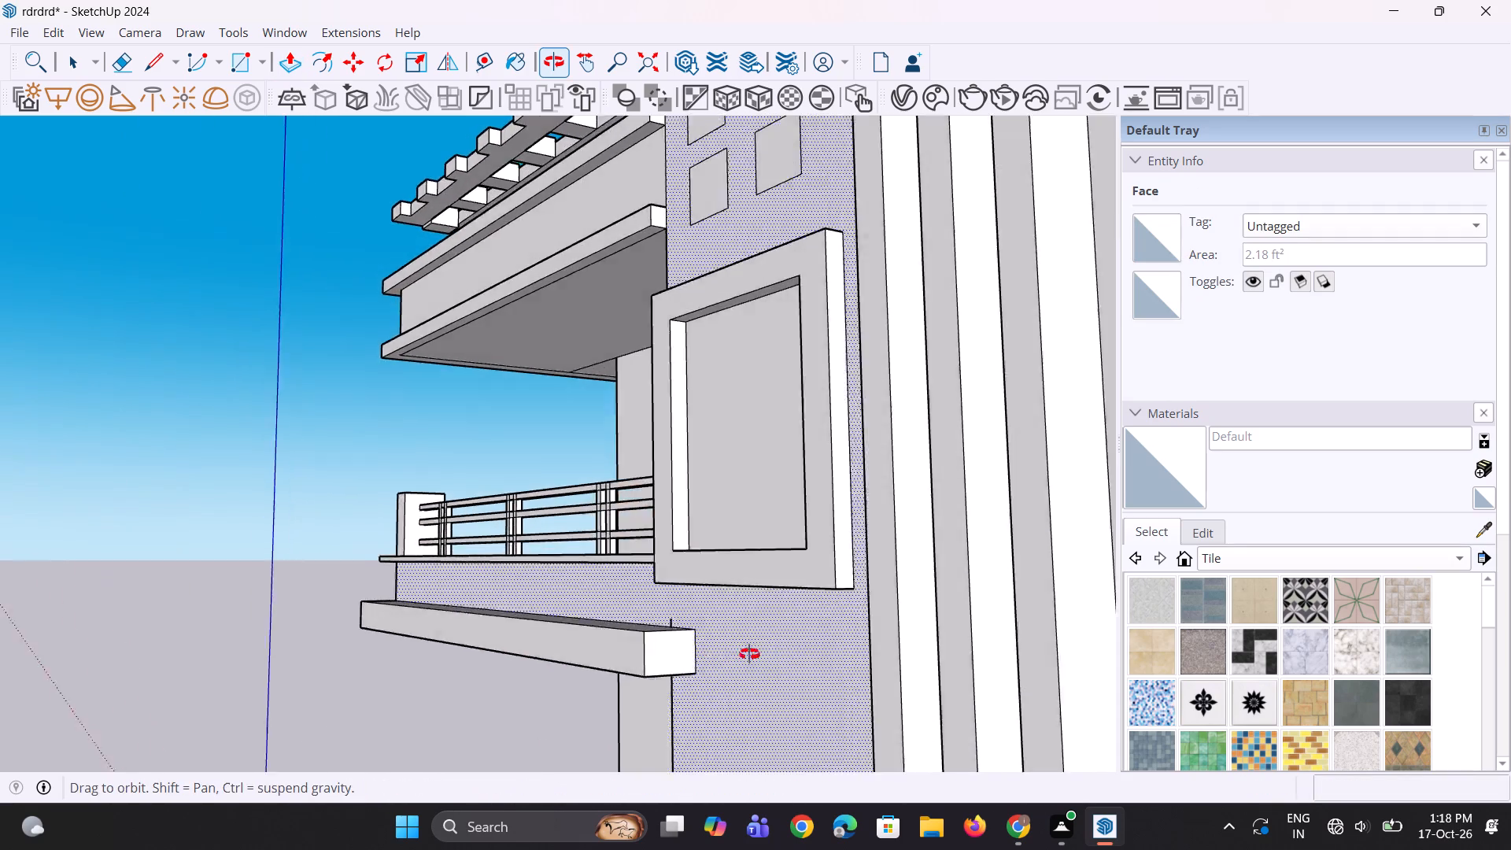
middle_drag(749, 654, 925, 644)
click(861, 627)
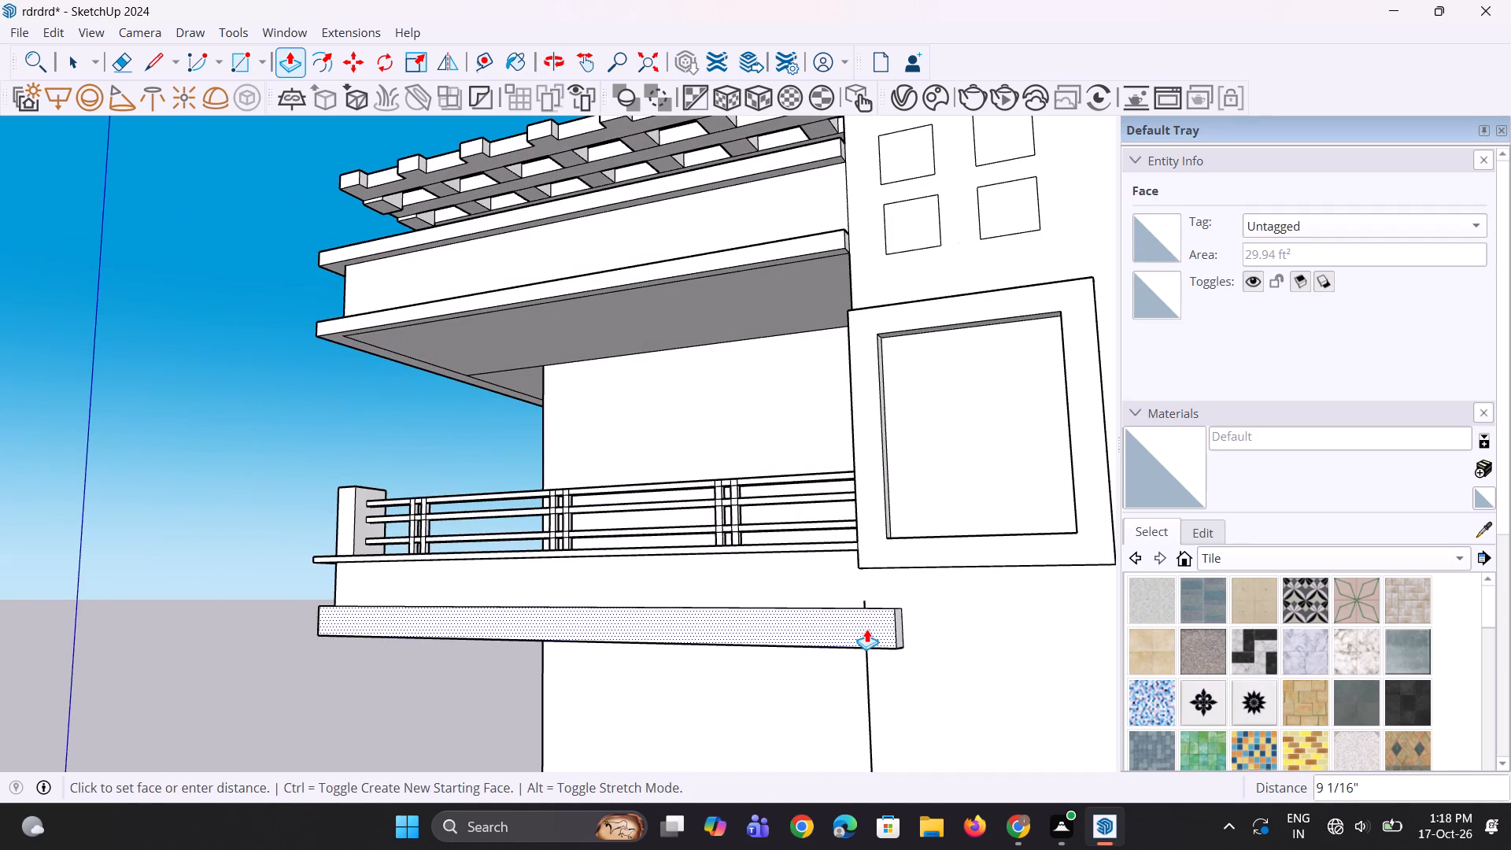
click(867, 629)
Draw a dividing line about 10 13/16" long across the strip's underside, in line with the opening's edge.
middle_drag(867, 630, 977, 496)
scroll(959, 542, up, 1)
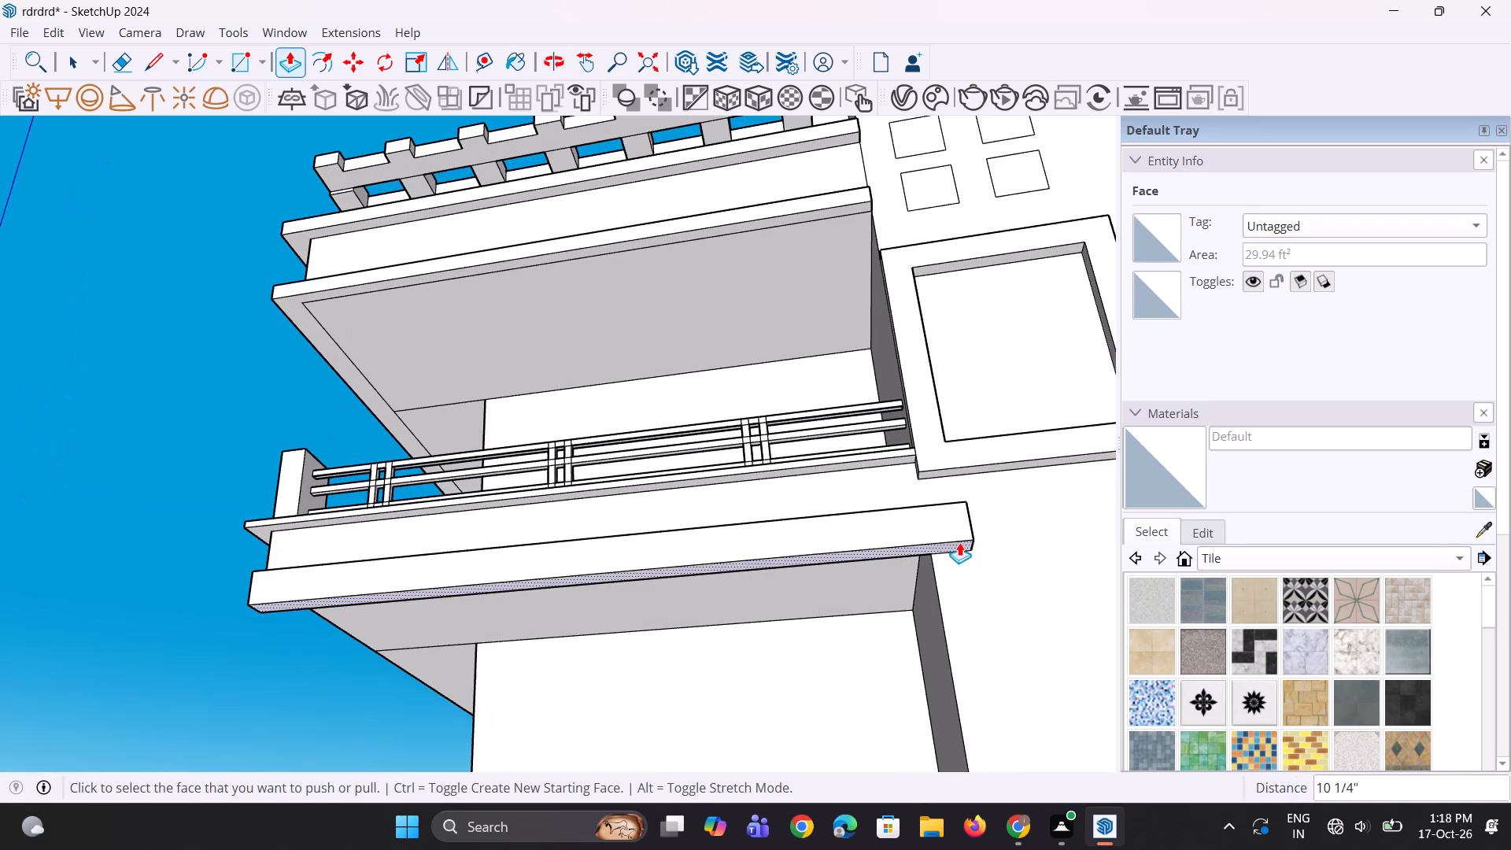
scroll(906, 653, down, 9)
middle_drag(894, 598, 892, 573)
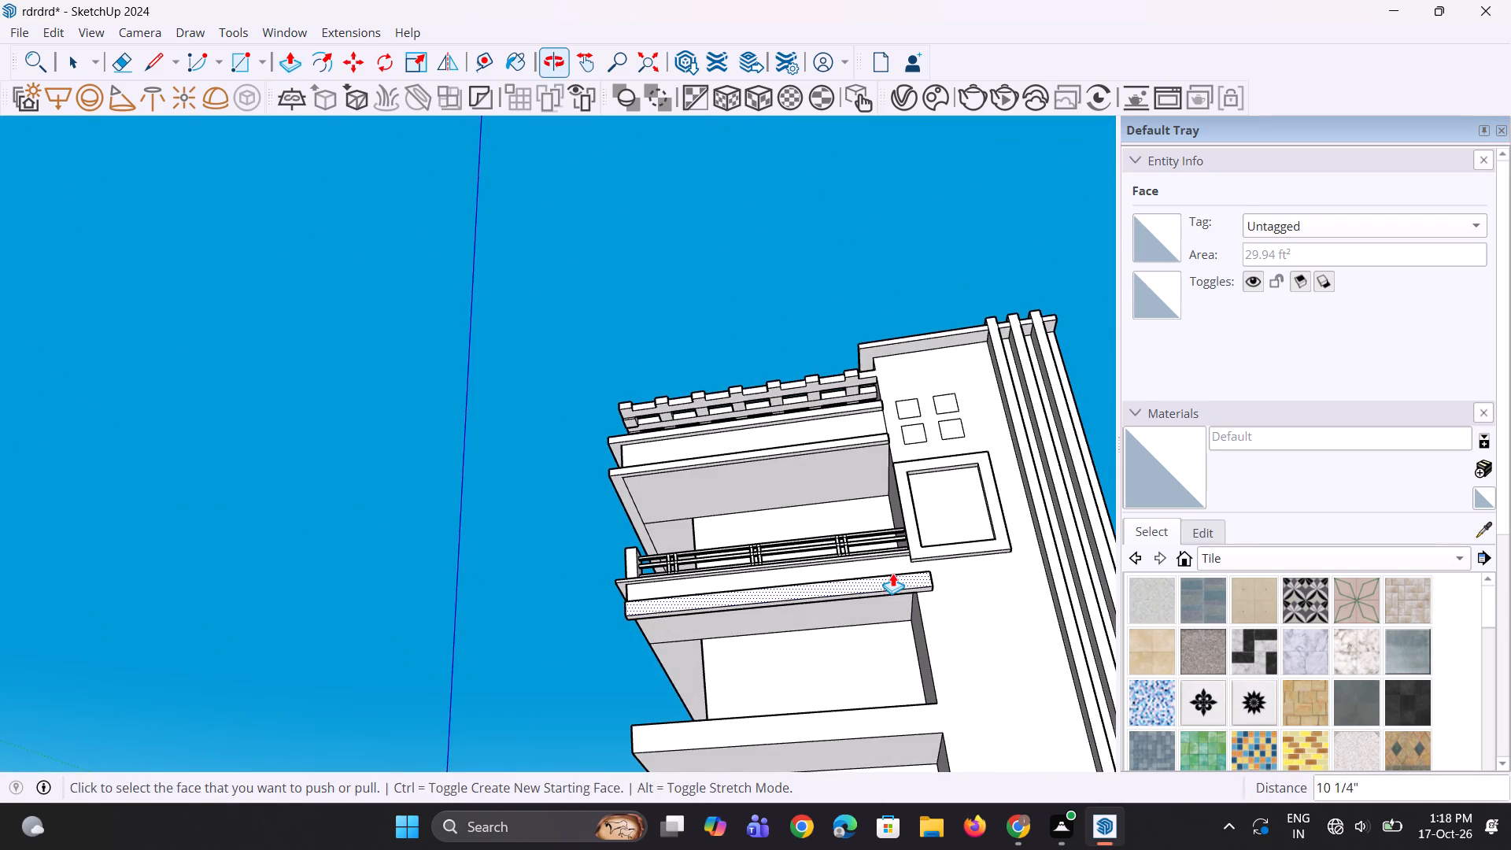
key(l)
scroll(893, 573, up, 14)
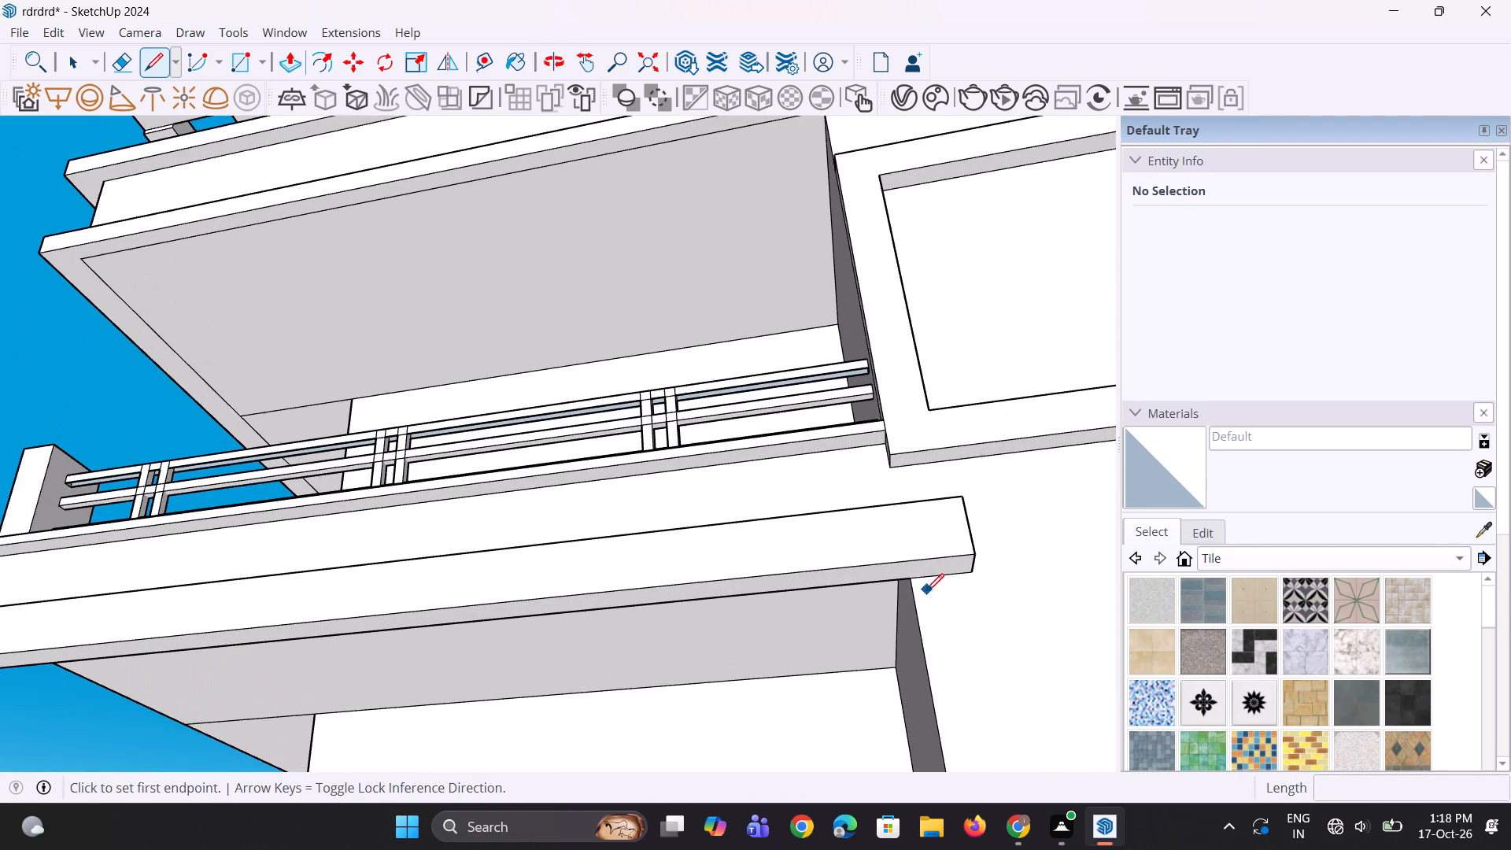
click(914, 578)
click(918, 564)
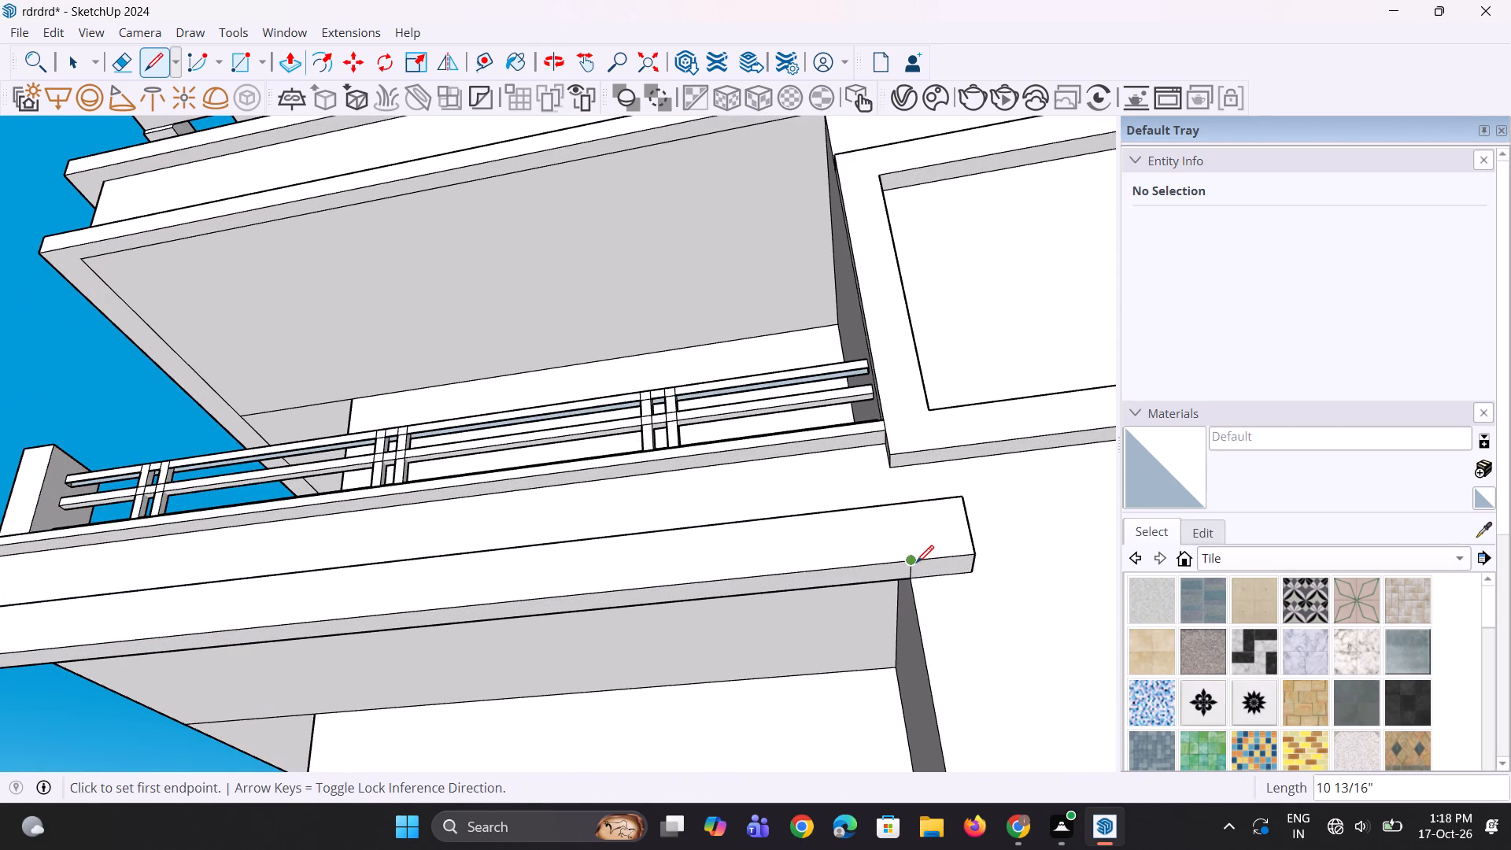
Pull the small end portion of the strip's underside down about 8' 9 1/8" to form a vertical leg beside the opening.
key(p)
click(916, 573)
scroll(921, 608, down, 7)
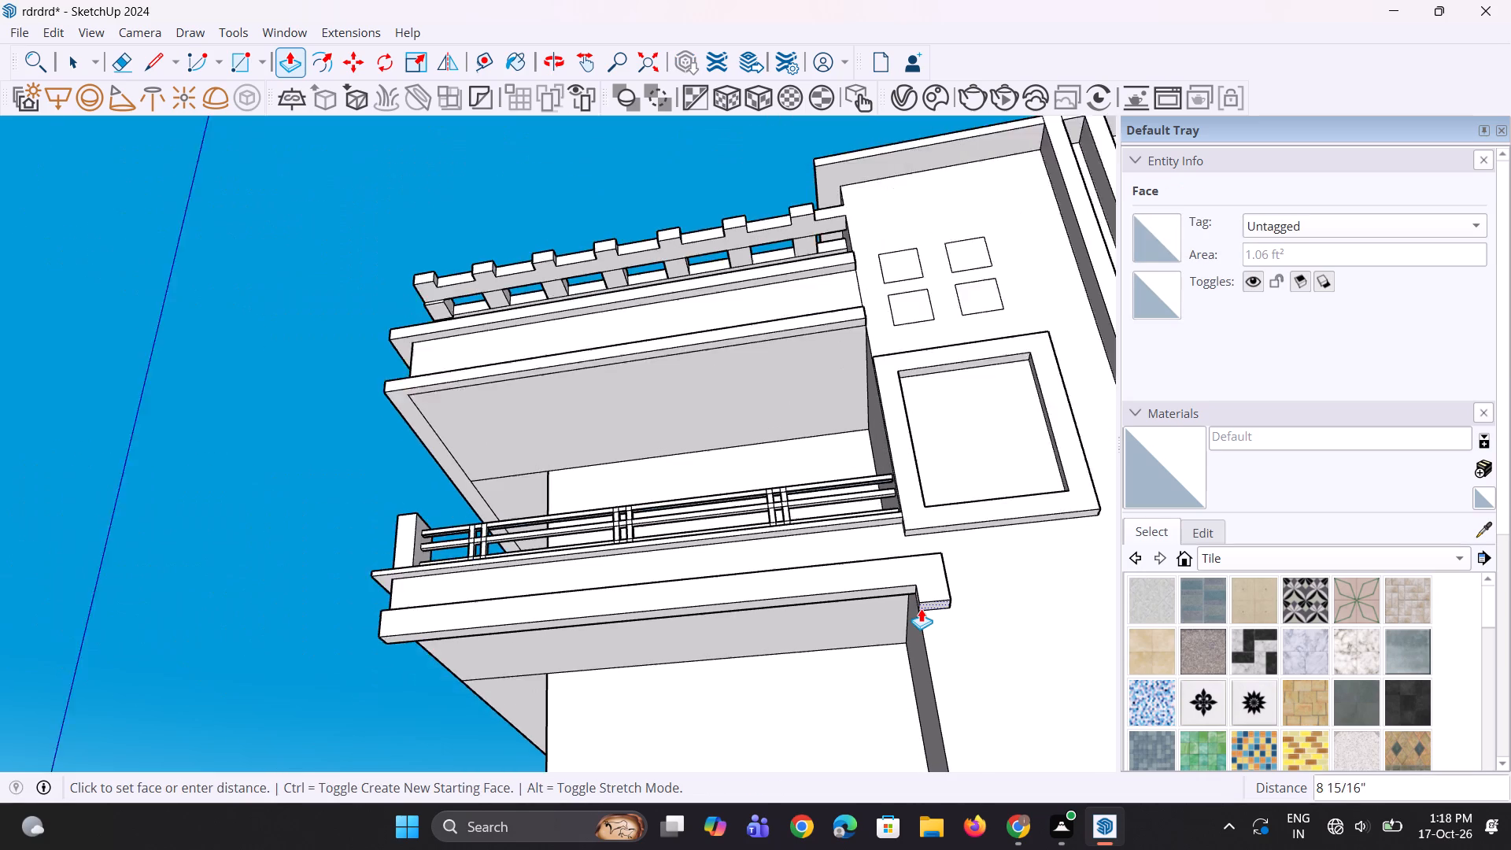
scroll(921, 608, down, 10)
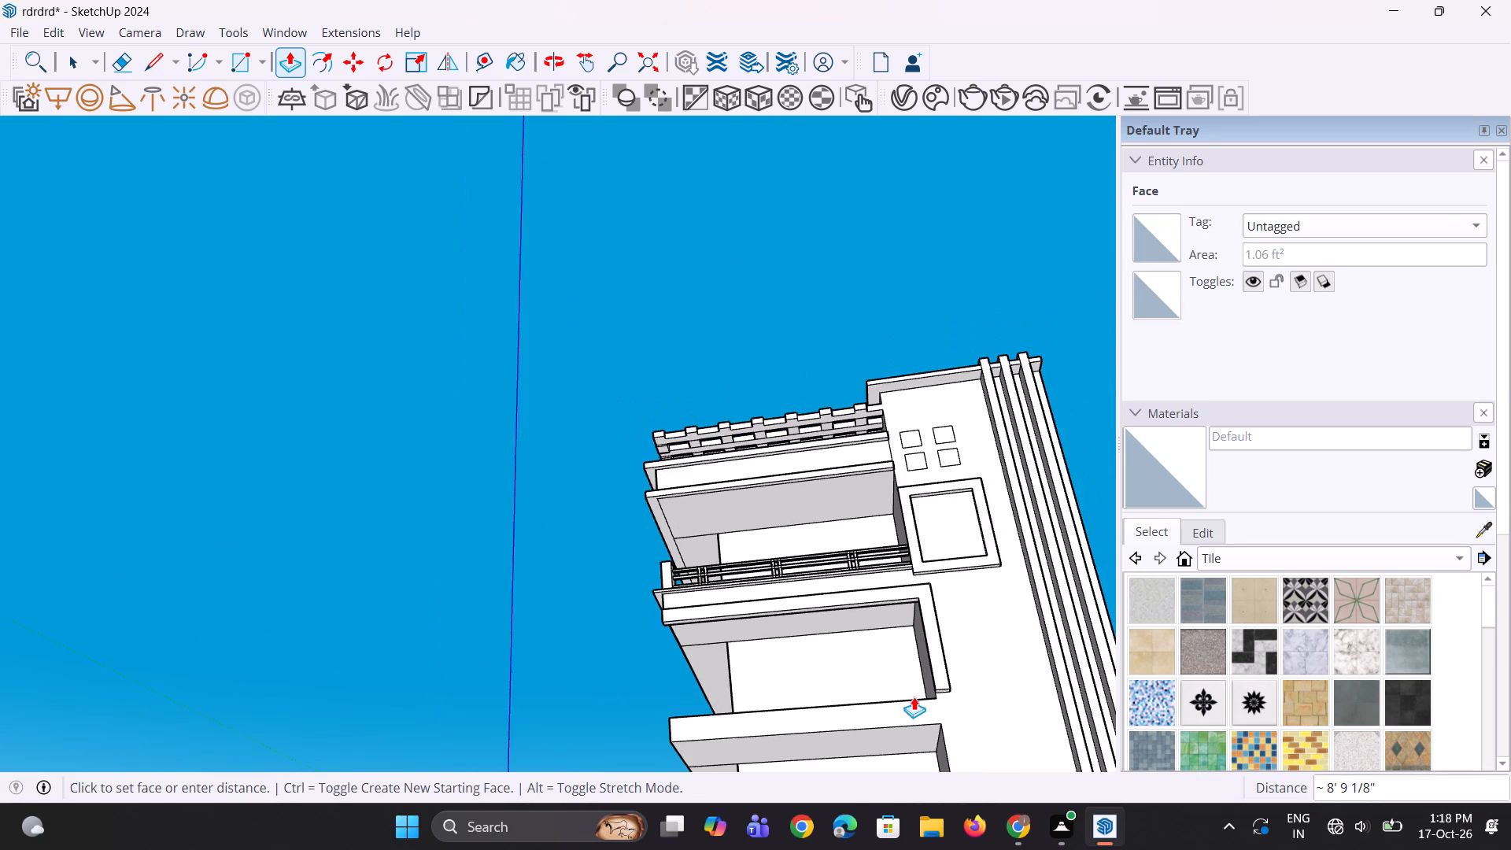
click(912, 698)
Extend the vertical leg's bottom end down by about 2' 1 3/4", alongside the lower slab.
scroll(871, 663, down, 4)
middle_drag(866, 661, 921, 752)
scroll(904, 705, up, 2)
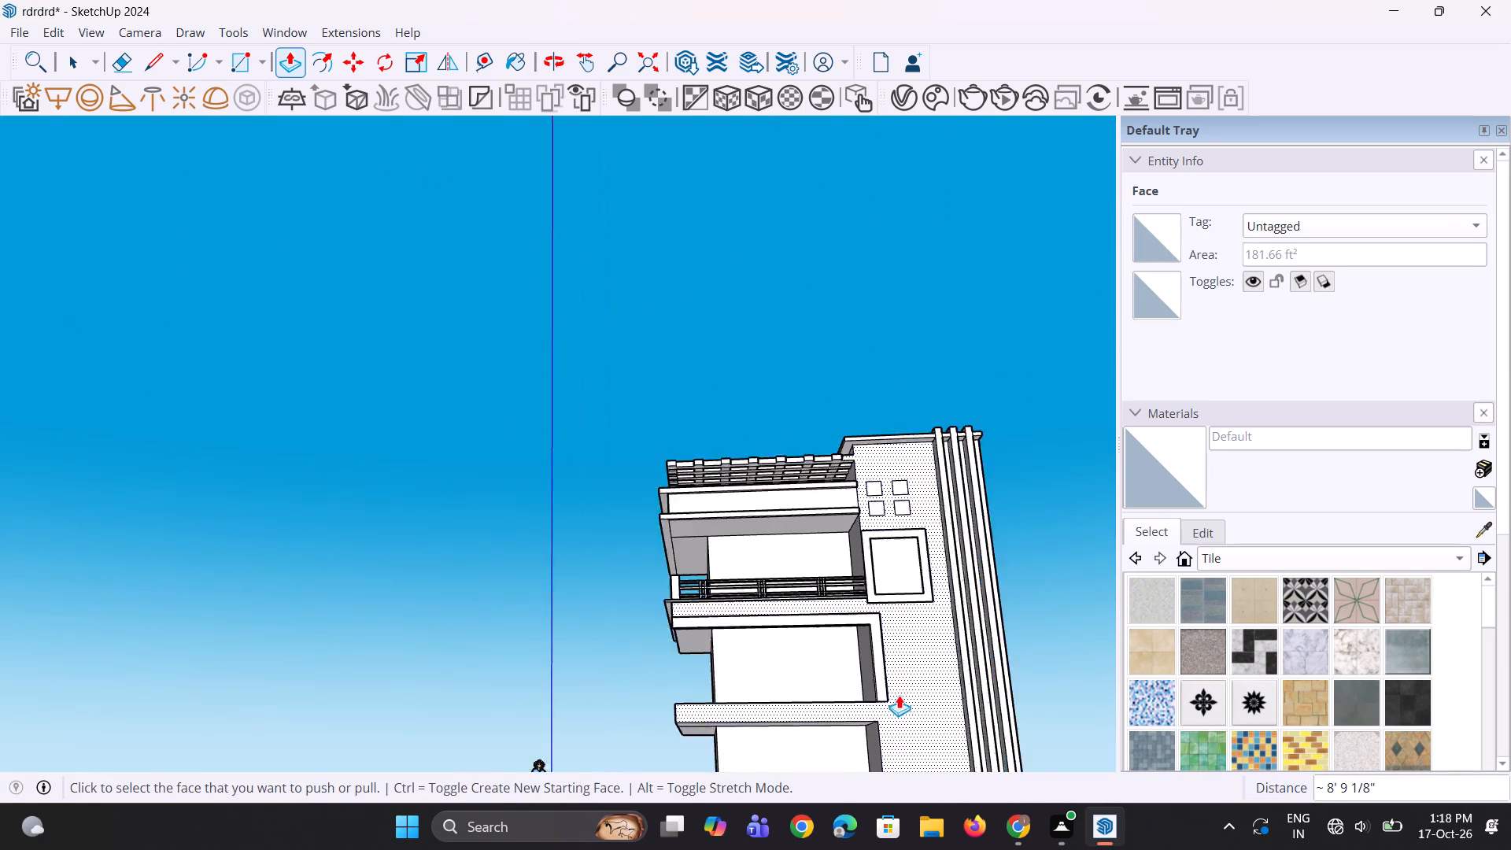
scroll(899, 695, up, 13)
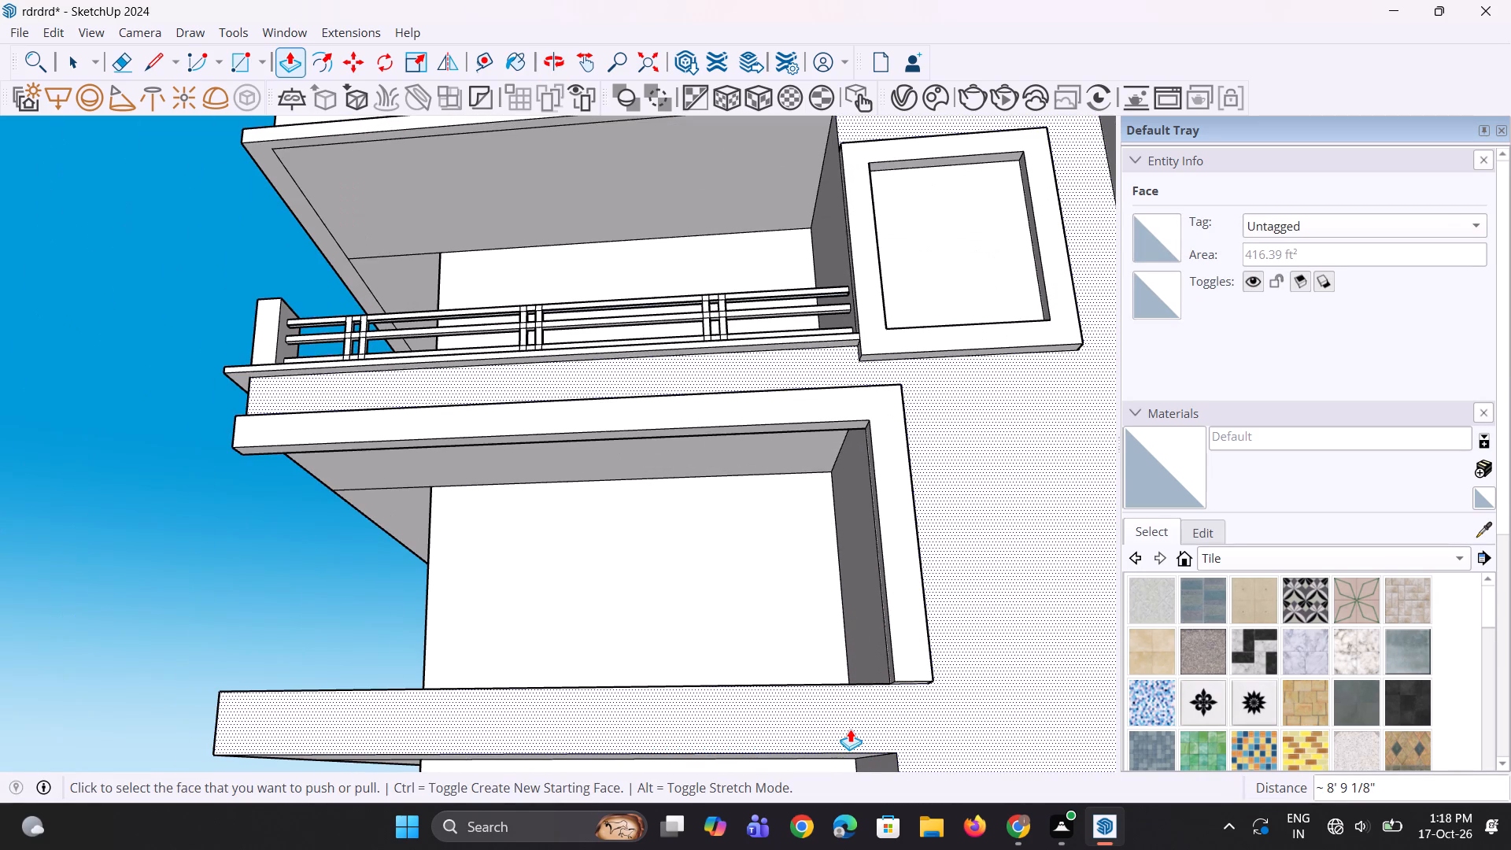
scroll(850, 729, down, 3)
middle_drag(846, 727, 934, 696)
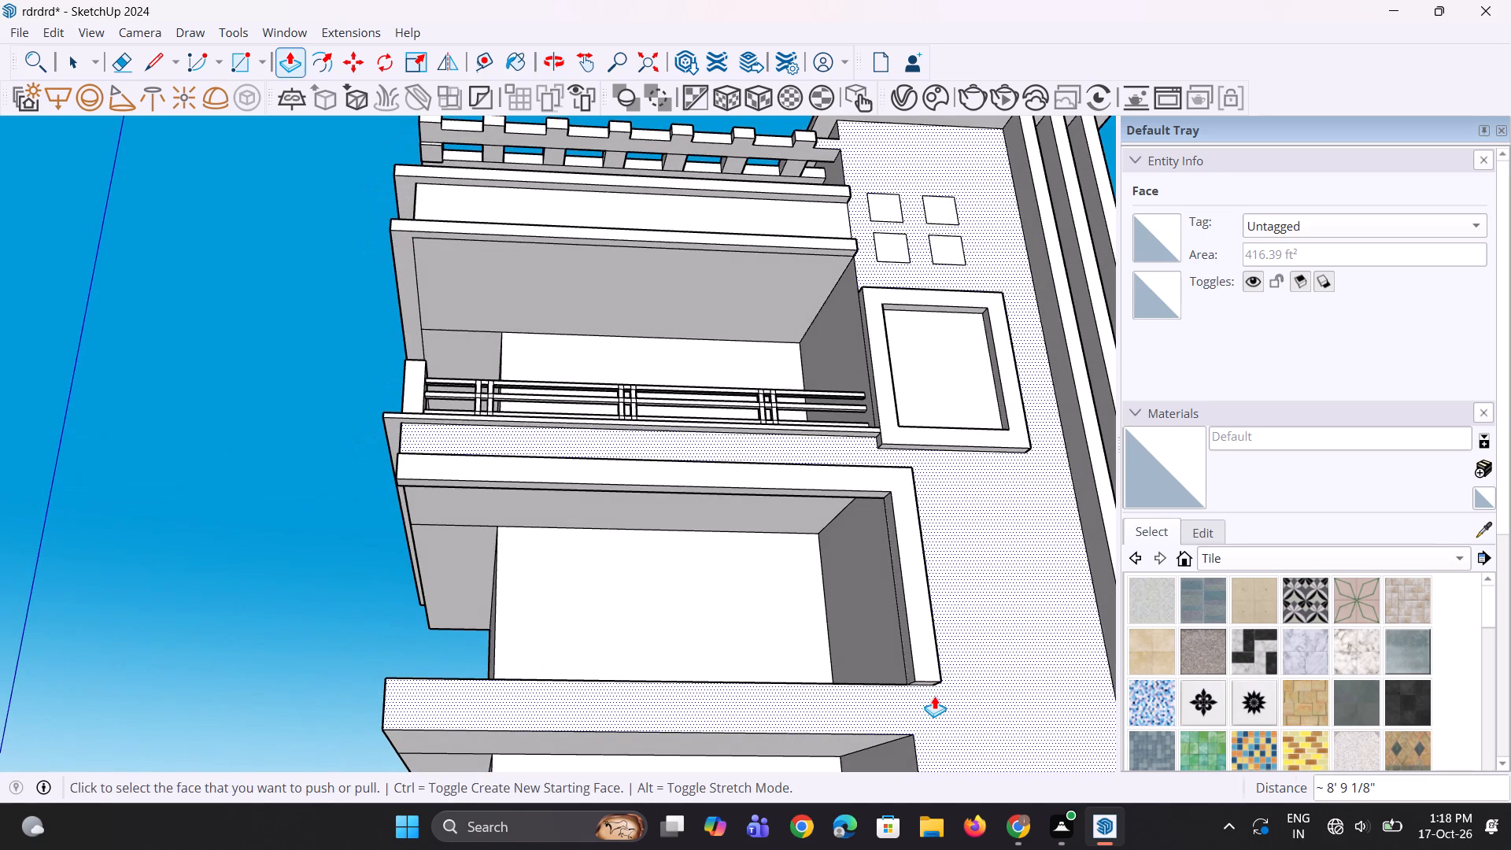
scroll(934, 696, down, 3)
middle_drag(951, 702, 952, 623)
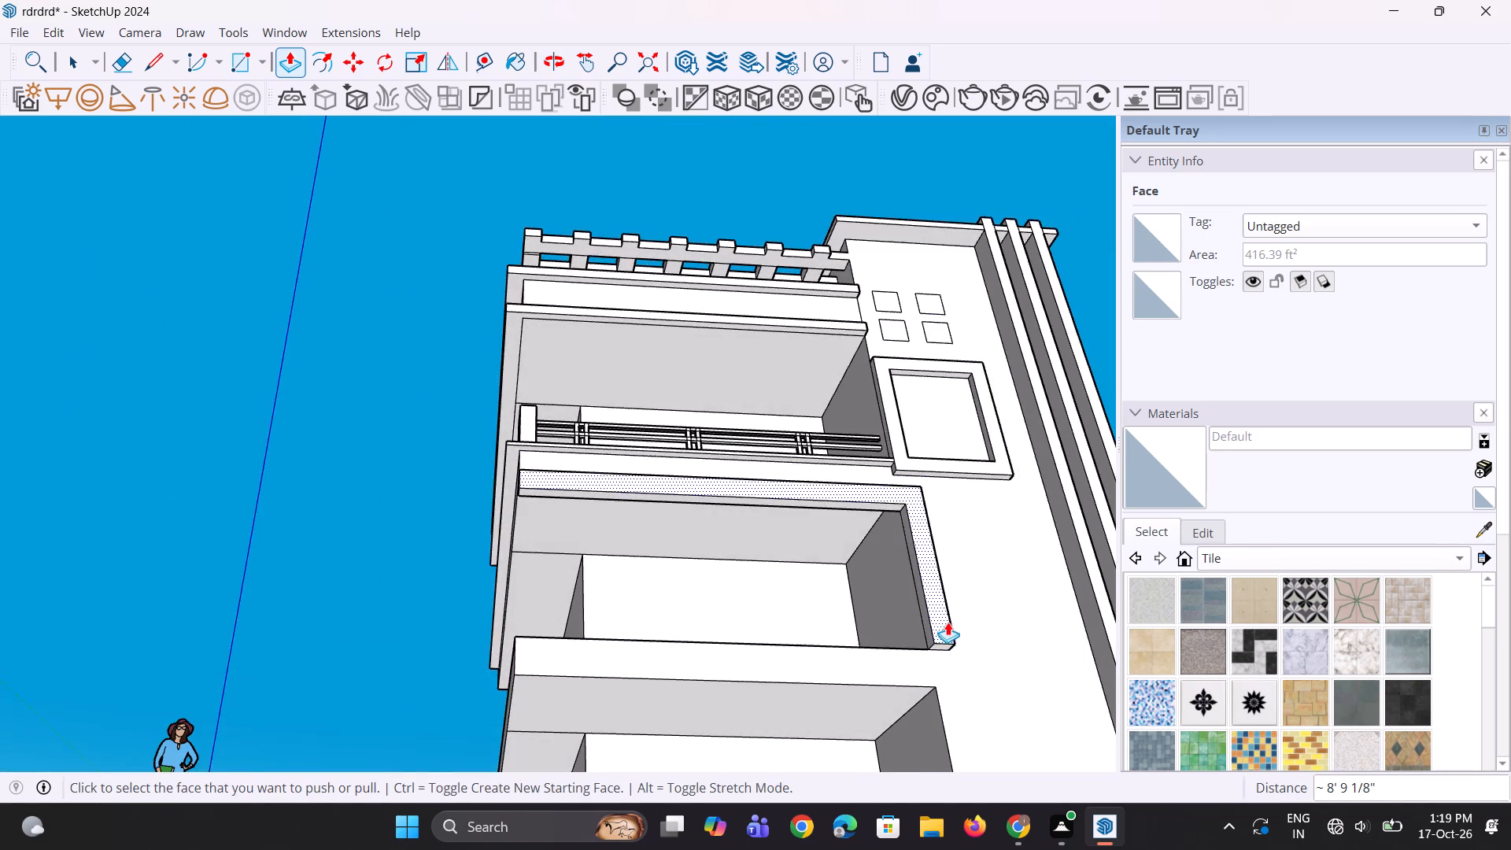
scroll(944, 632, up, 2)
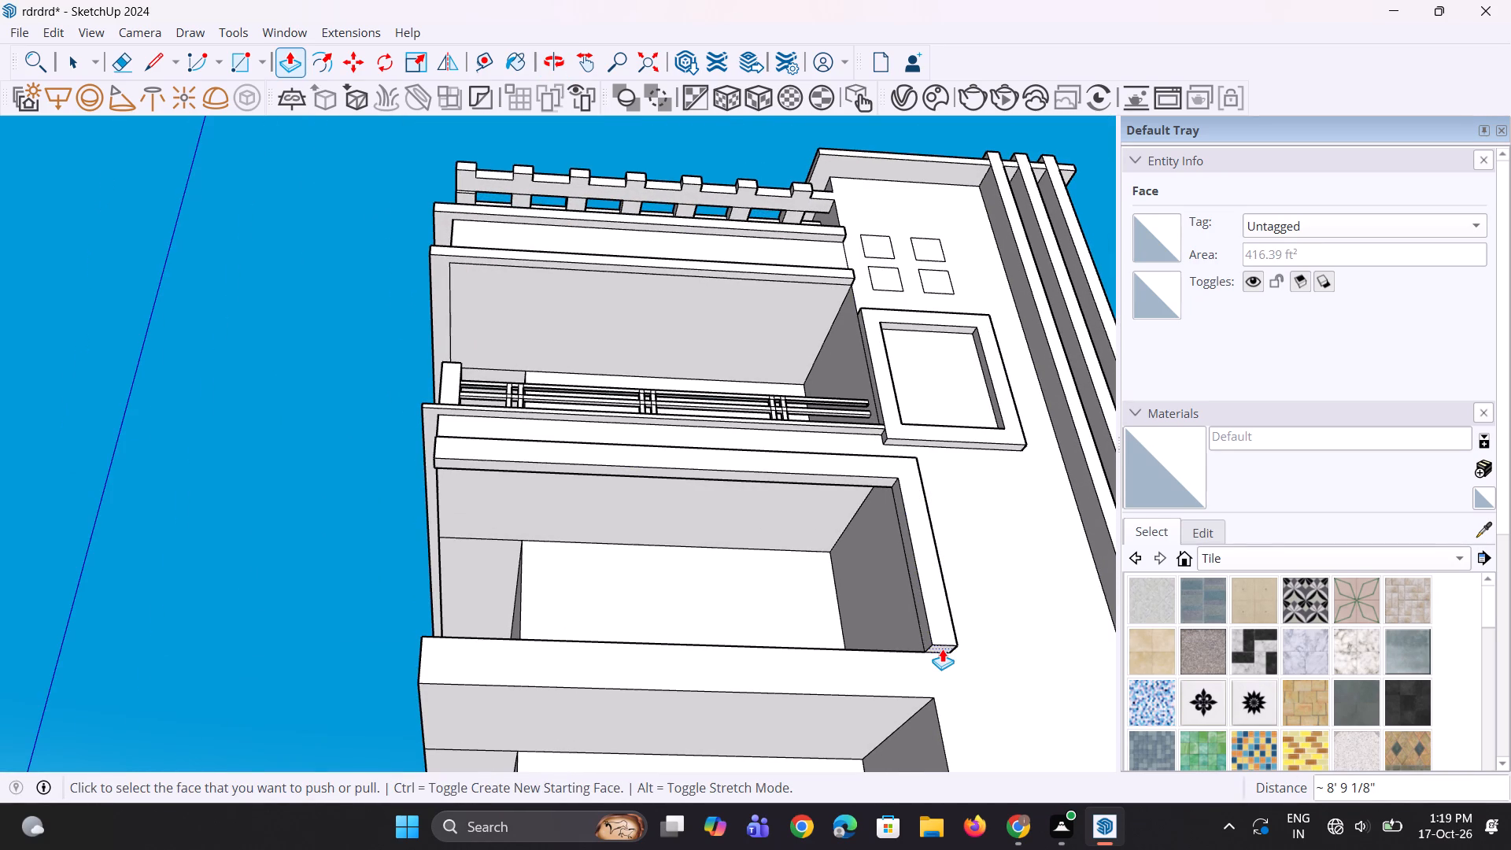
click(942, 649)
click(931, 696)
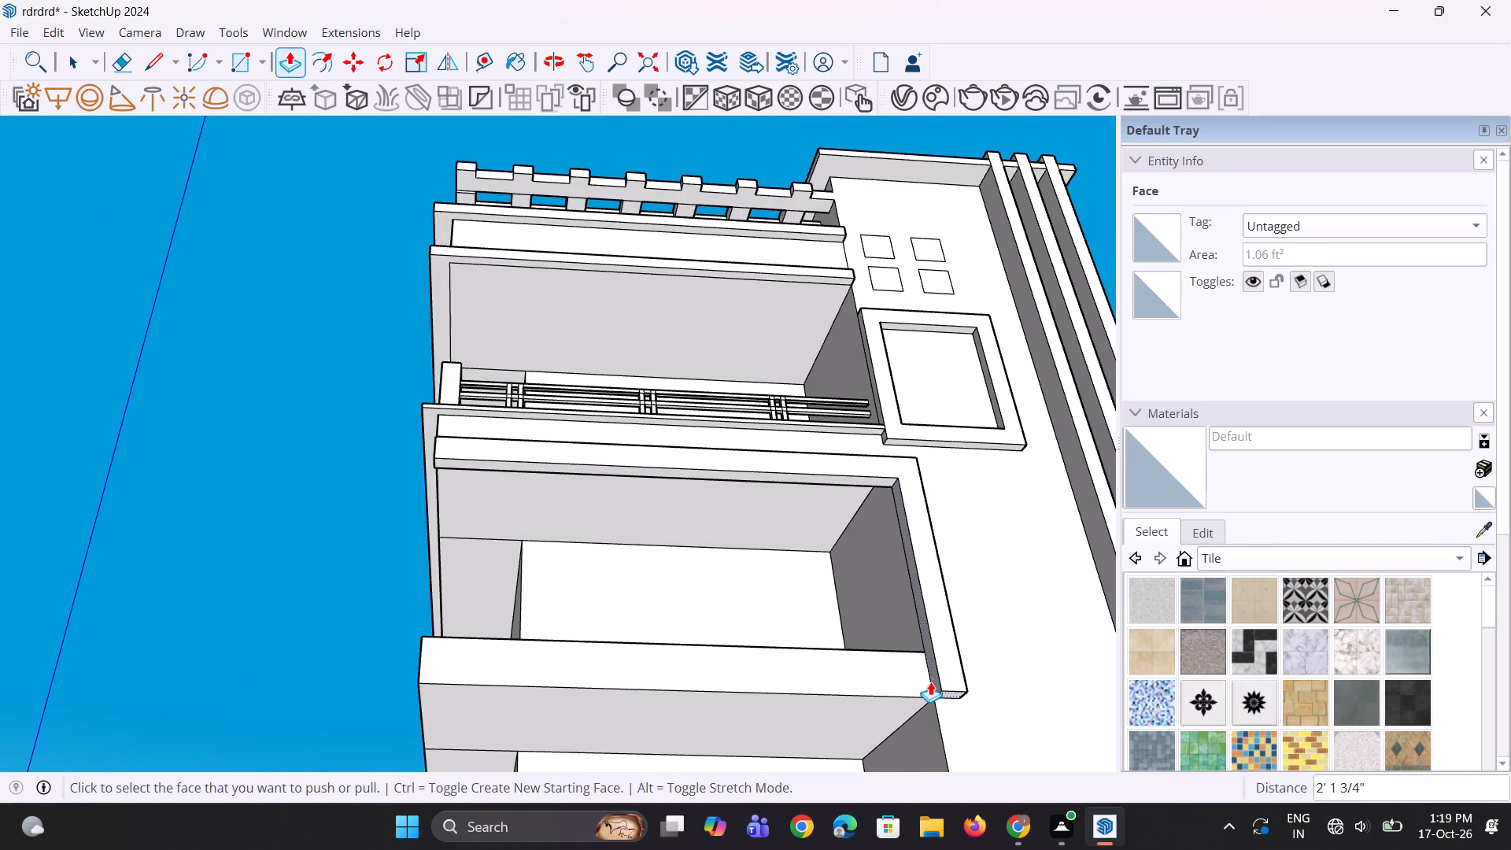
Lengthen the vertical leg about 10 7/16" more, beyond the lower slab's underside.
scroll(930, 676, down, 4)
middle_drag(930, 674, 962, 736)
scroll(867, 738, up, 6)
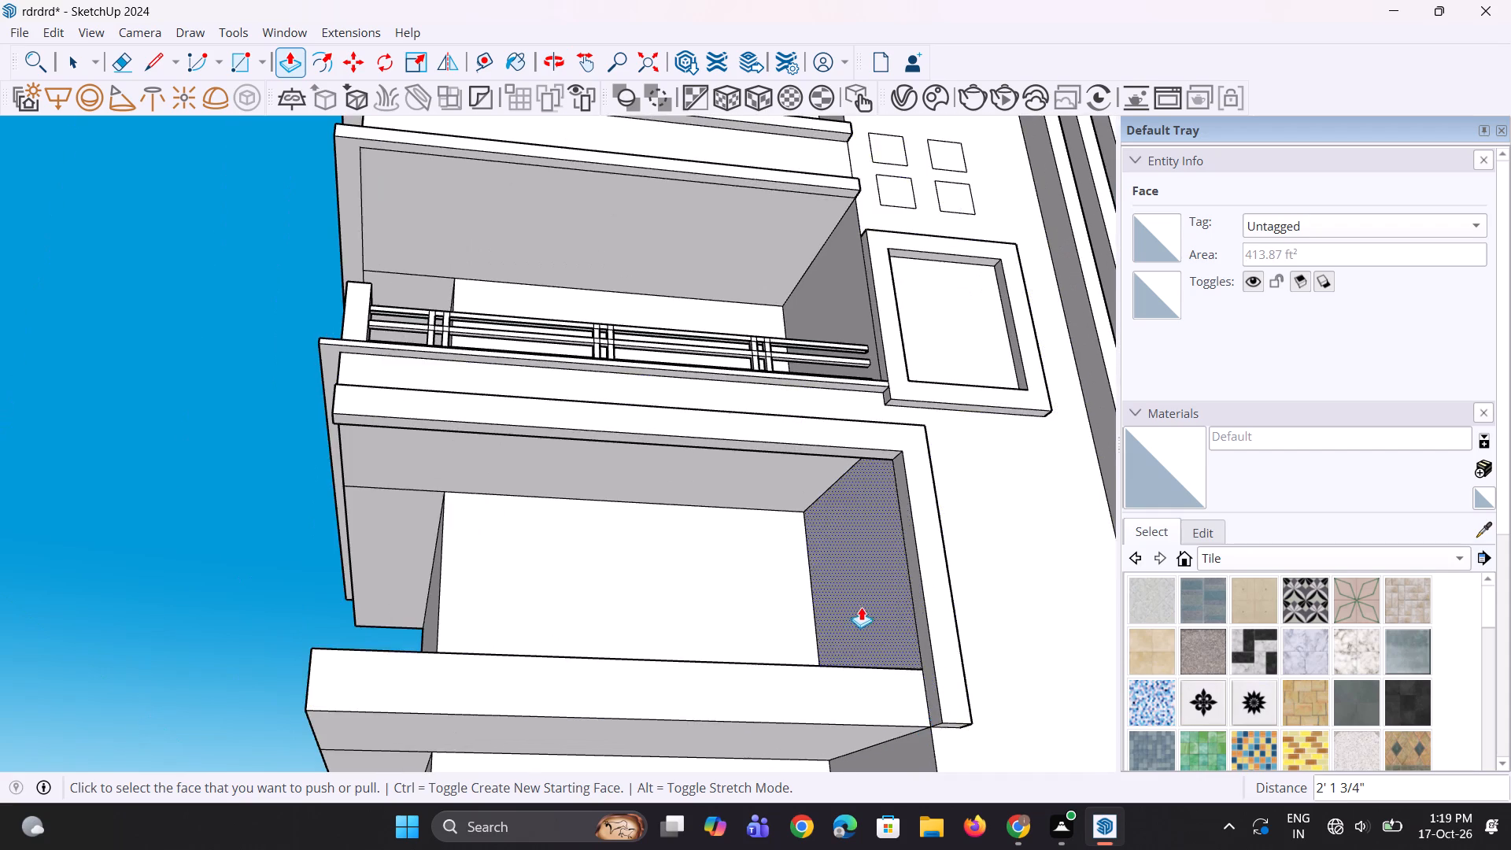
scroll(860, 606, down, 9)
scroll(853, 607, up, 1)
middle_drag(867, 686, 916, 591)
scroll(897, 640, up, 5)
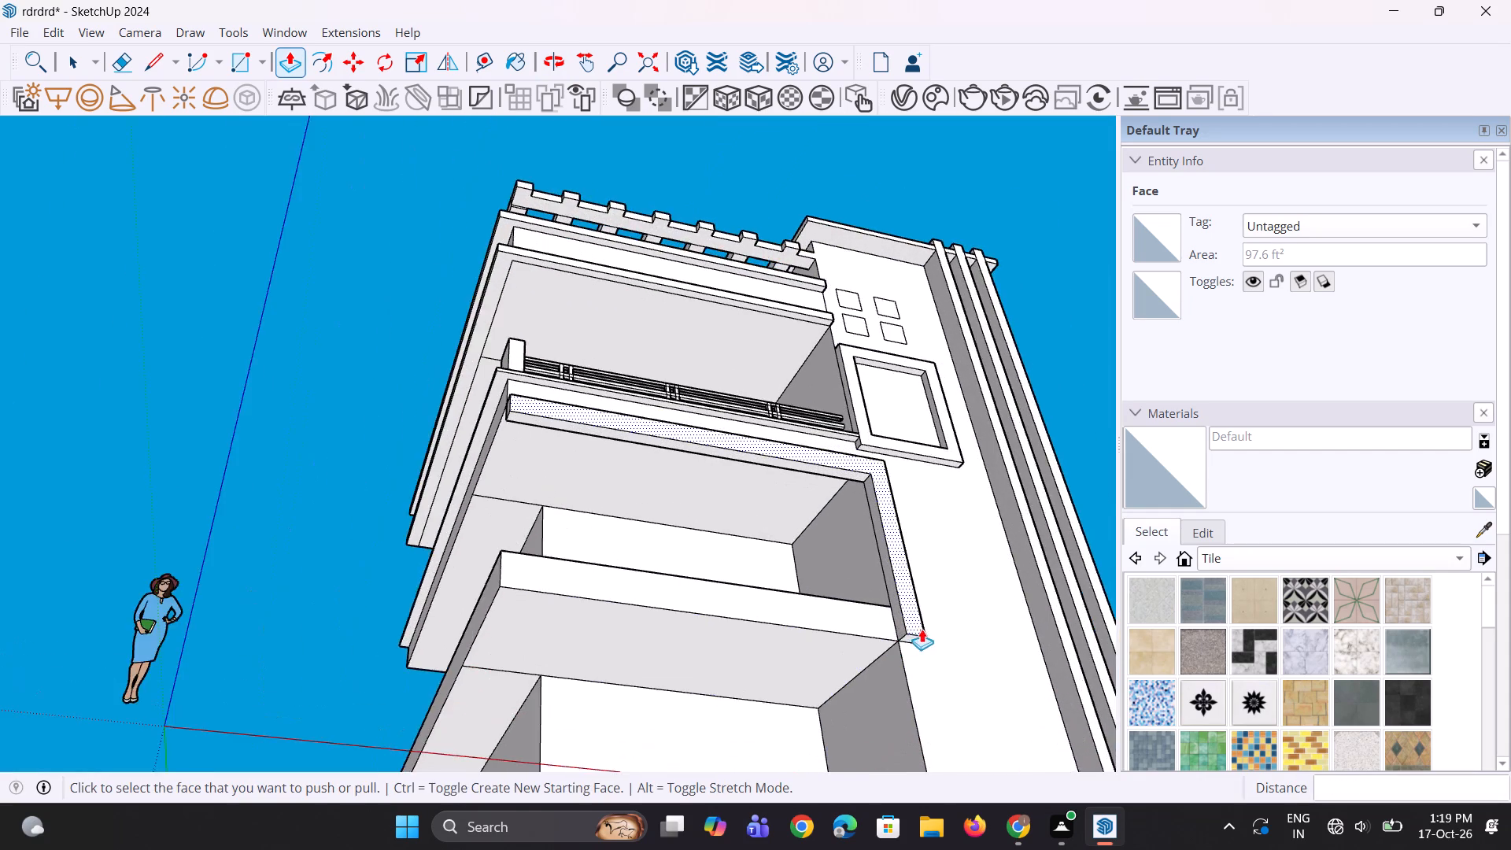
scroll(922, 629, up, 2)
click(906, 641)
click(908, 660)
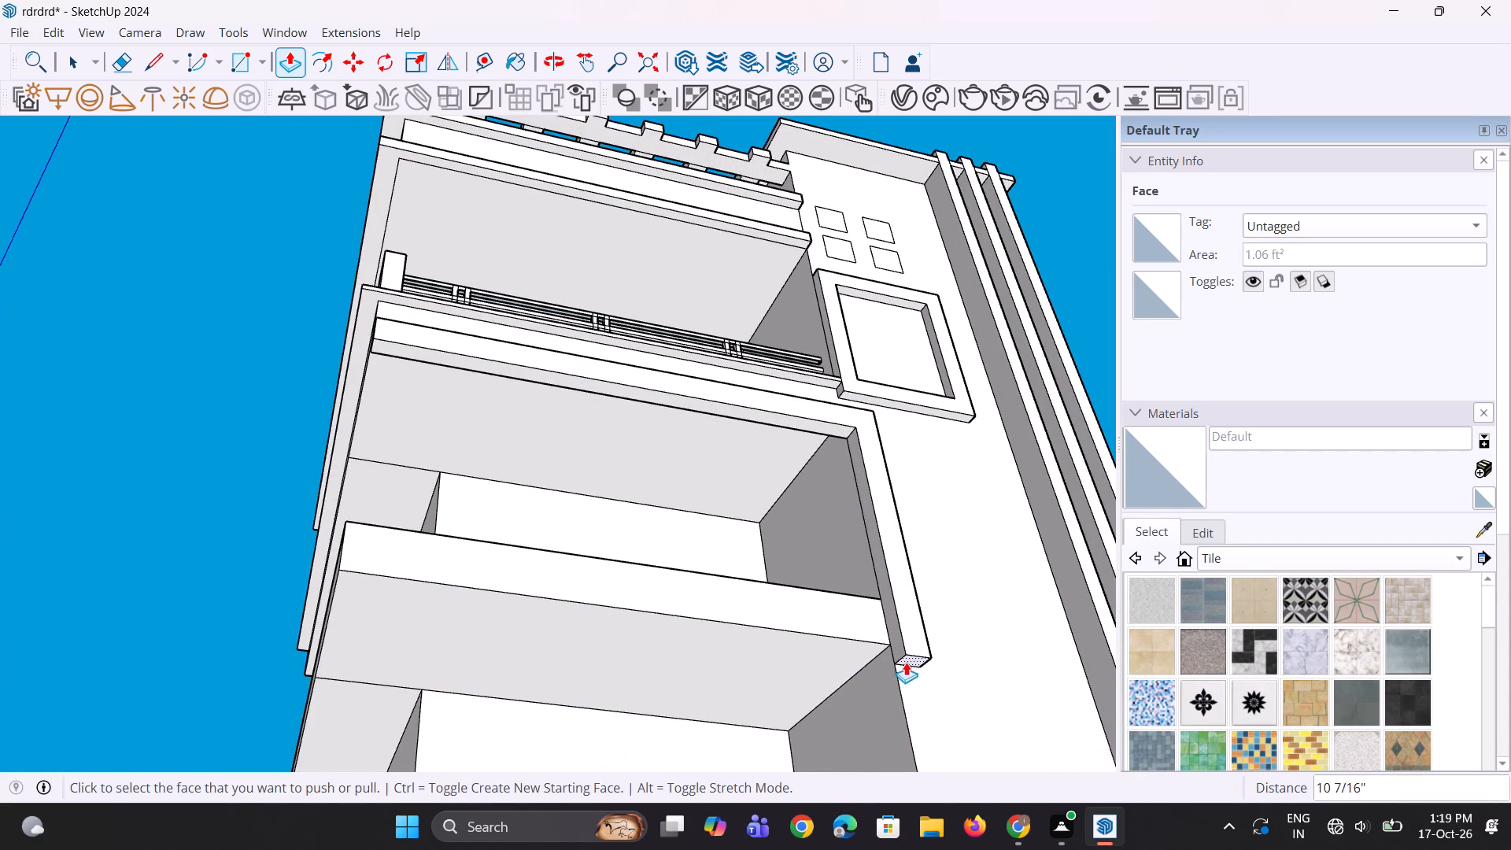
Split the leg's inner face at the lower slab's bottom corner and pull the lower part about 22' 11 3/8" along the slab.
scroll(879, 629, up, 2)
key(l)
click(893, 647)
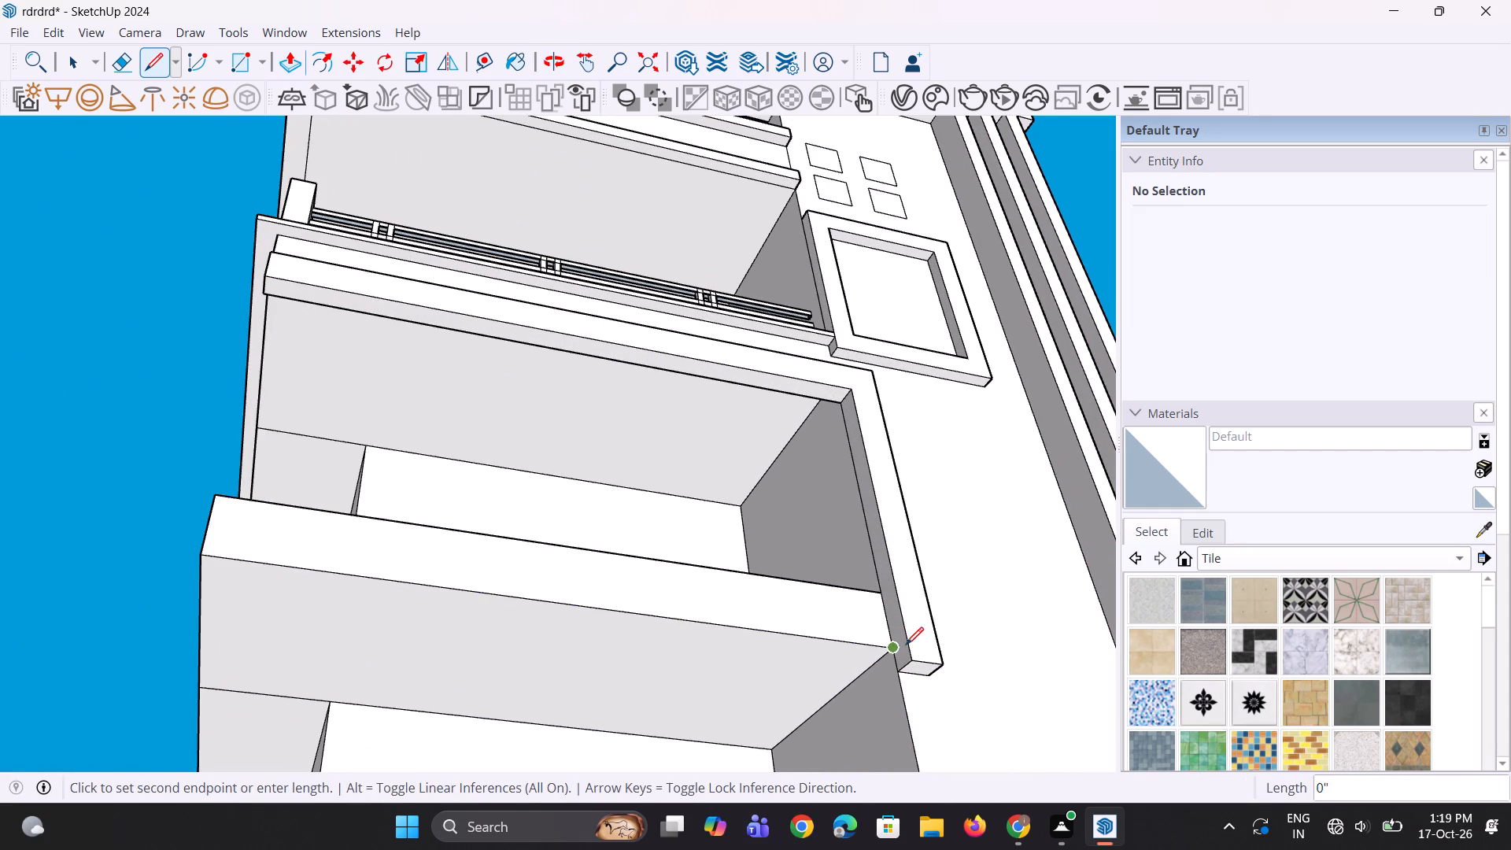
click(909, 644)
key(p)
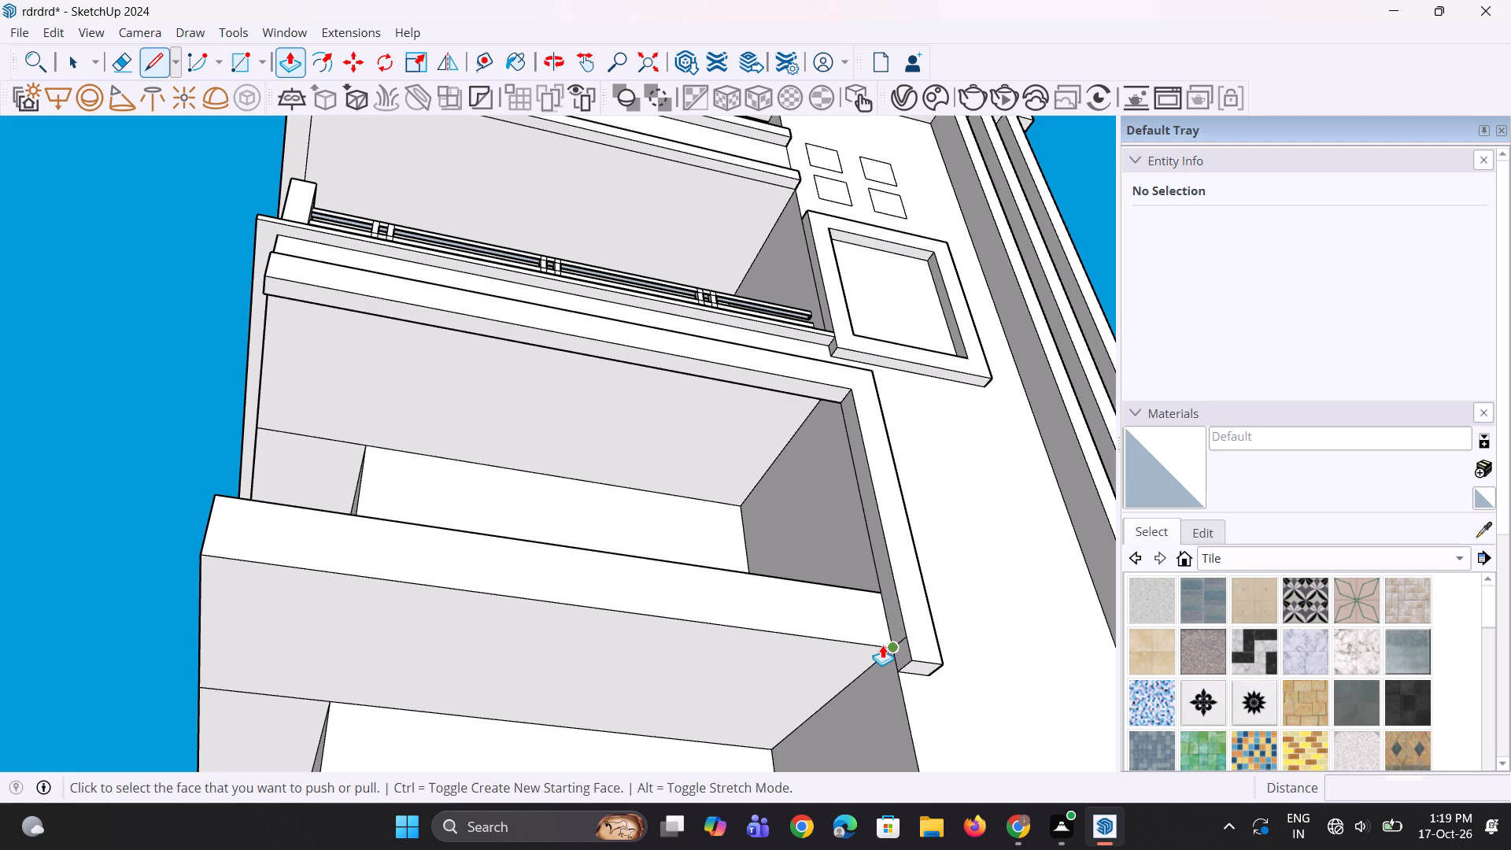
click(900, 648)
scroll(838, 660, down, 3)
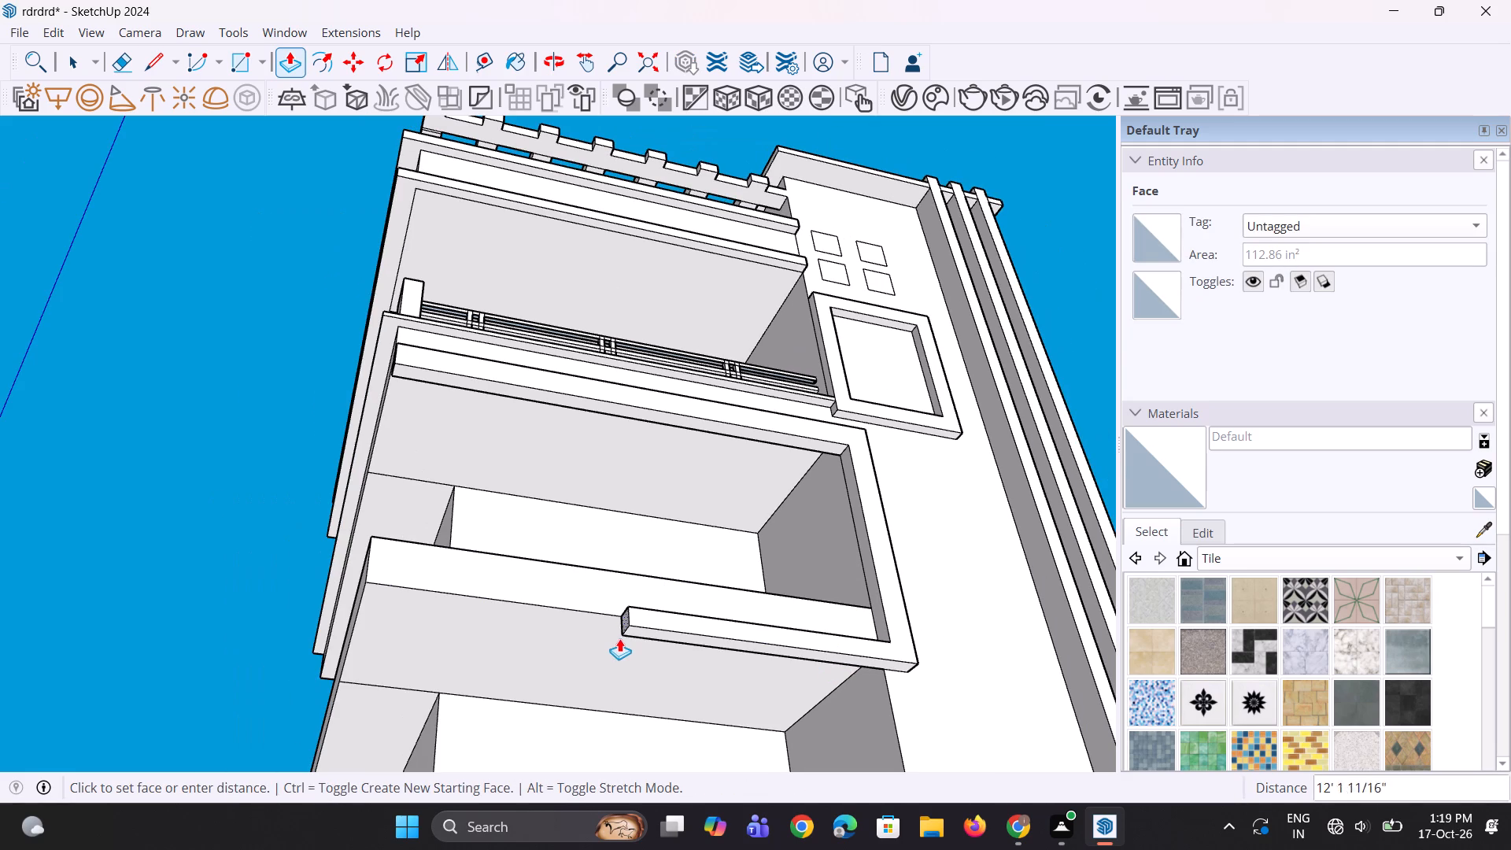
scroll(959, 660, down, 8)
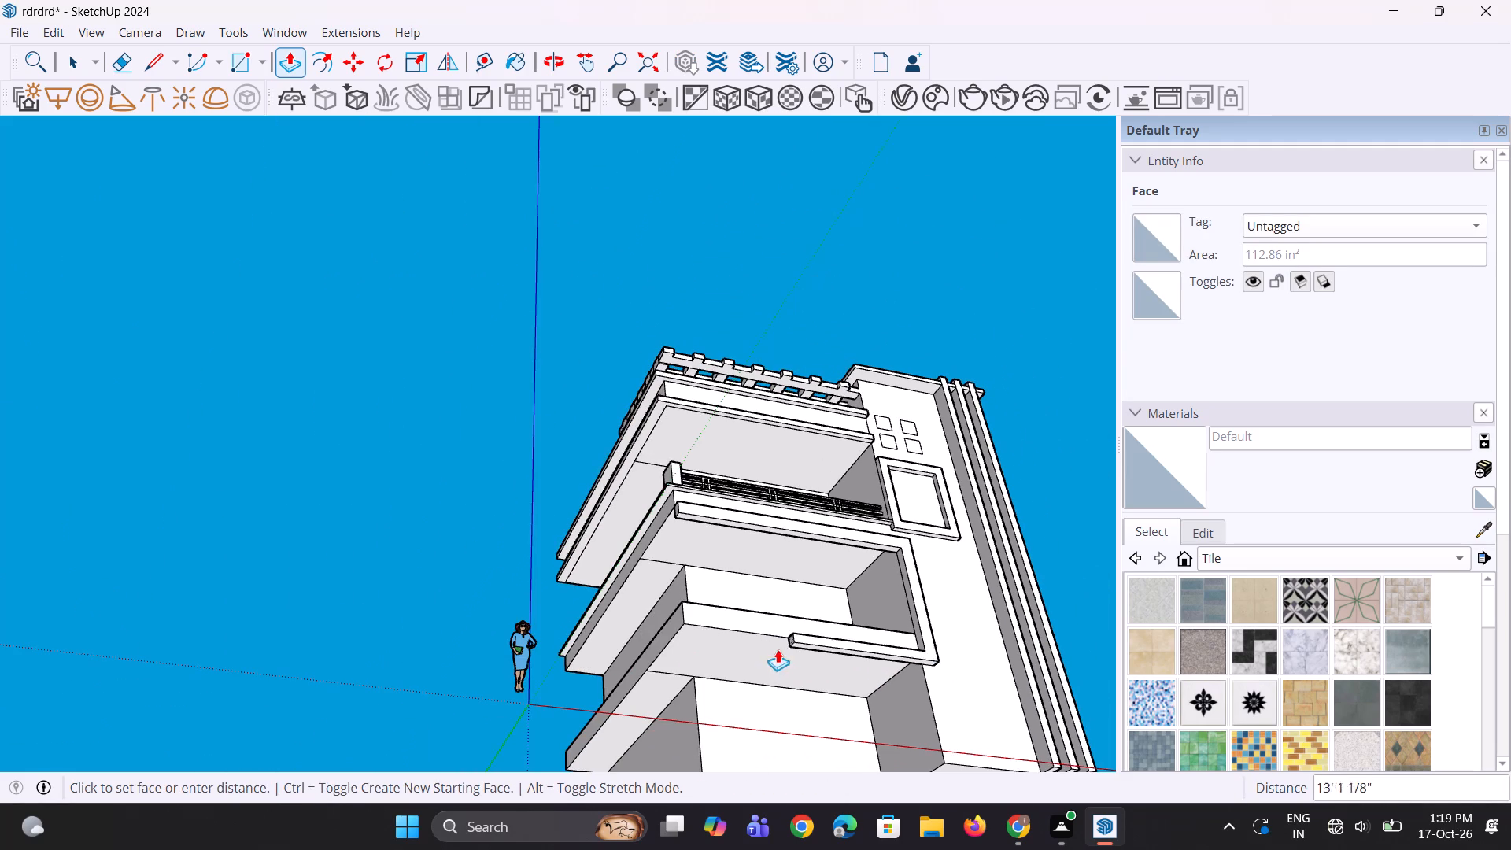
click(686, 609)
Examine the C-shaped frame around the middle-floor opening from several angles.
middle_drag(739, 644, 805, 704)
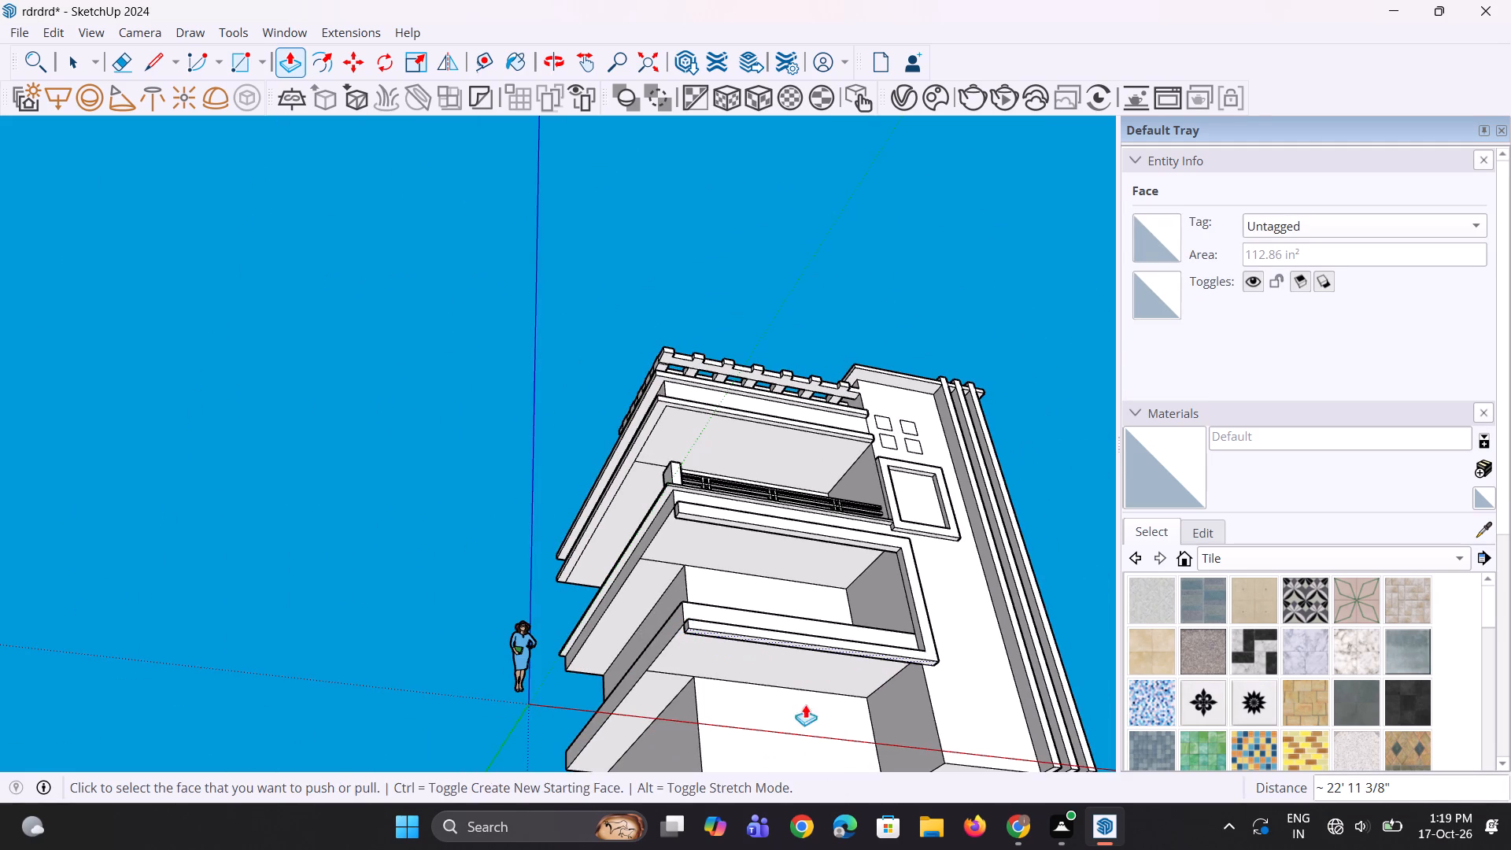
middle_drag(805, 704, 951, 734)
scroll(957, 655, down, 4)
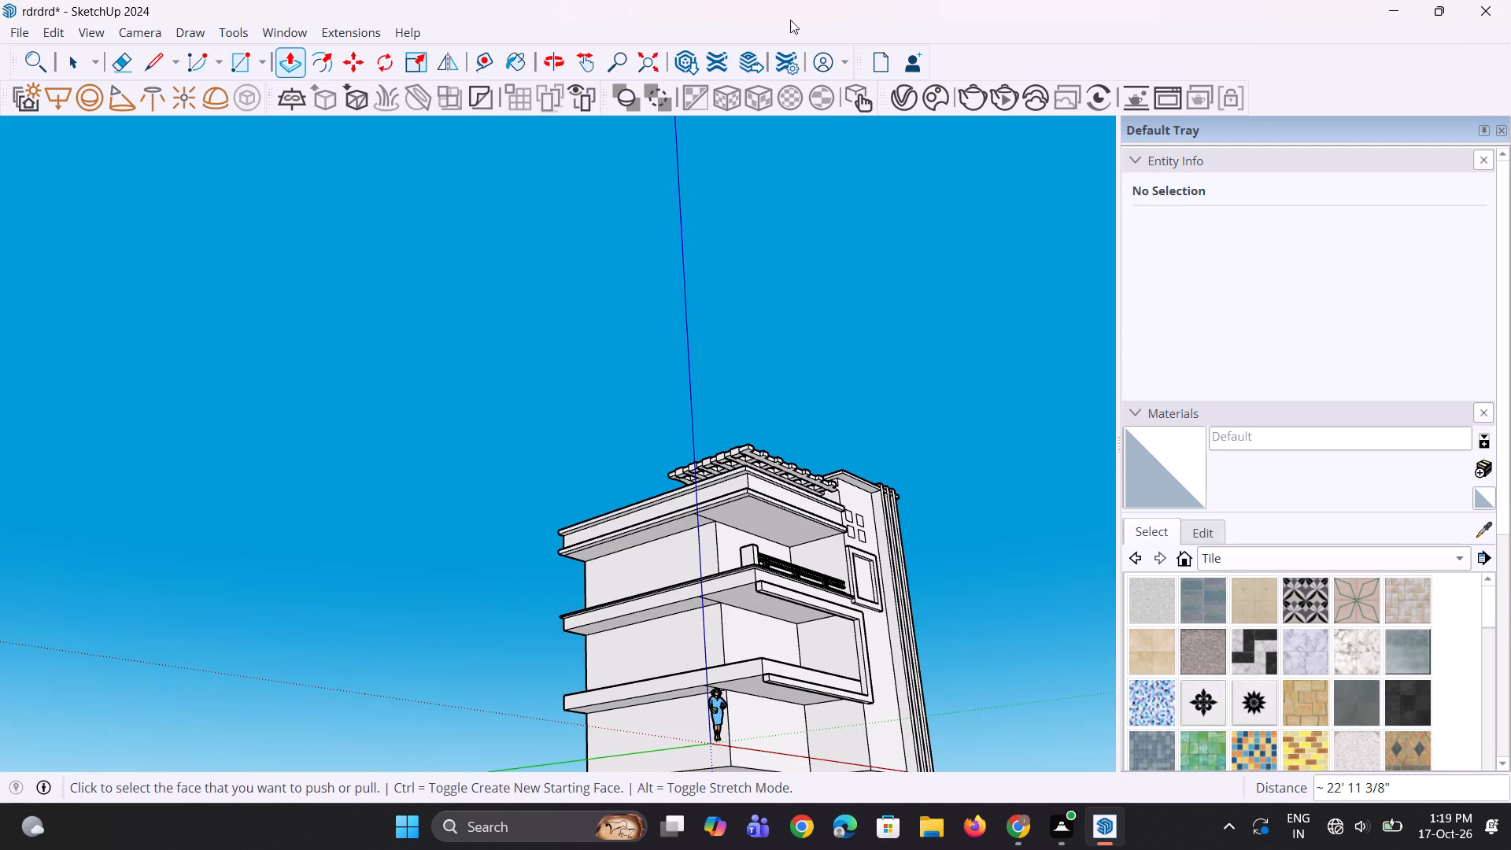
scroll(775, 234, down, 1)
middle_drag(772, 282, 767, 419)
scroll(760, 592, up, 4)
scroll(881, 648, up, 4)
scroll(881, 714, up, 1)
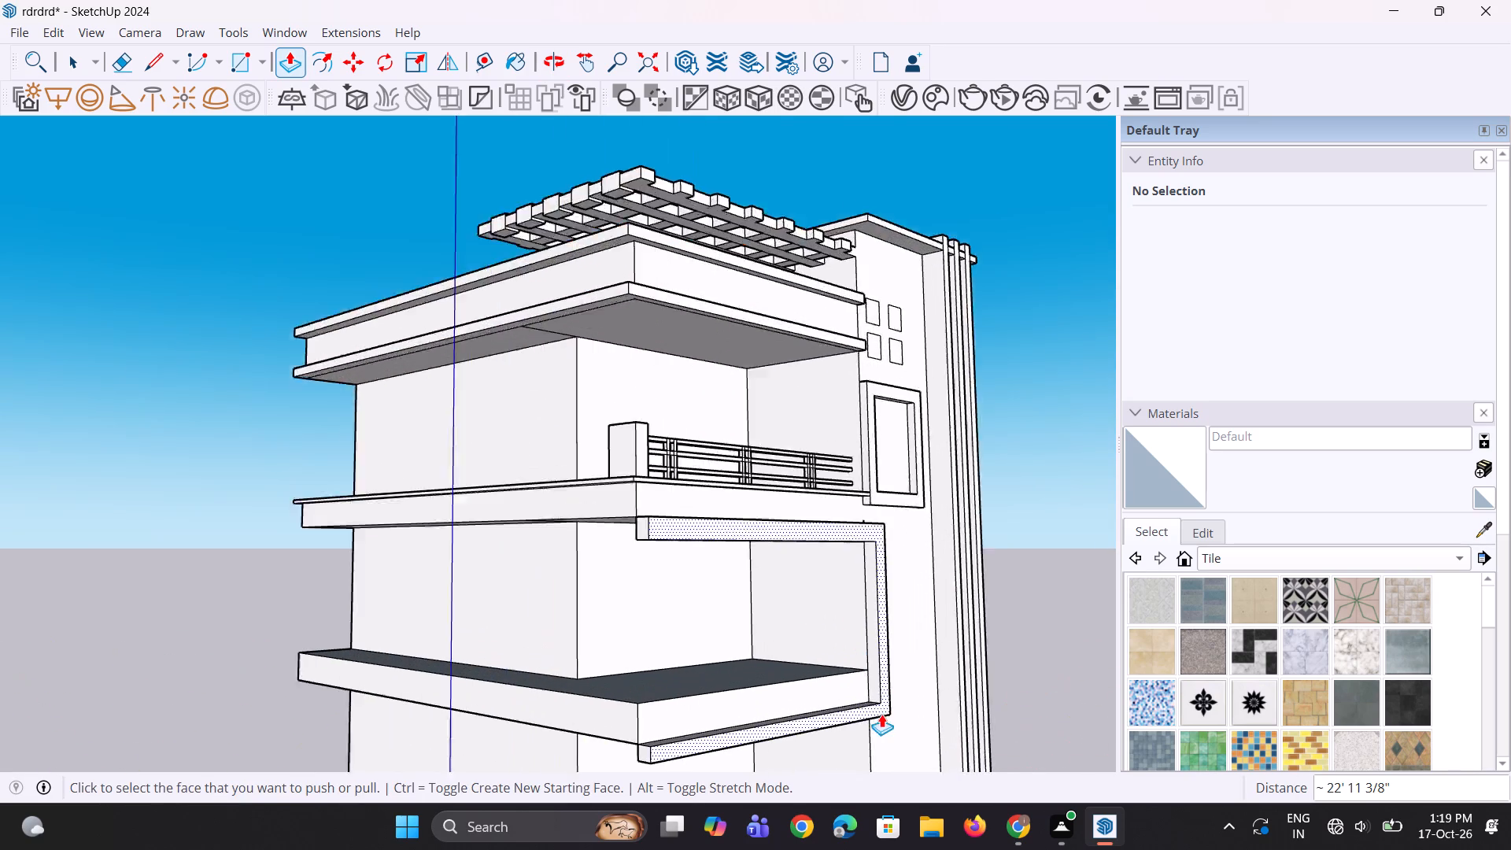
scroll(881, 714, up, 6)
scroll(805, 475, down, 2)
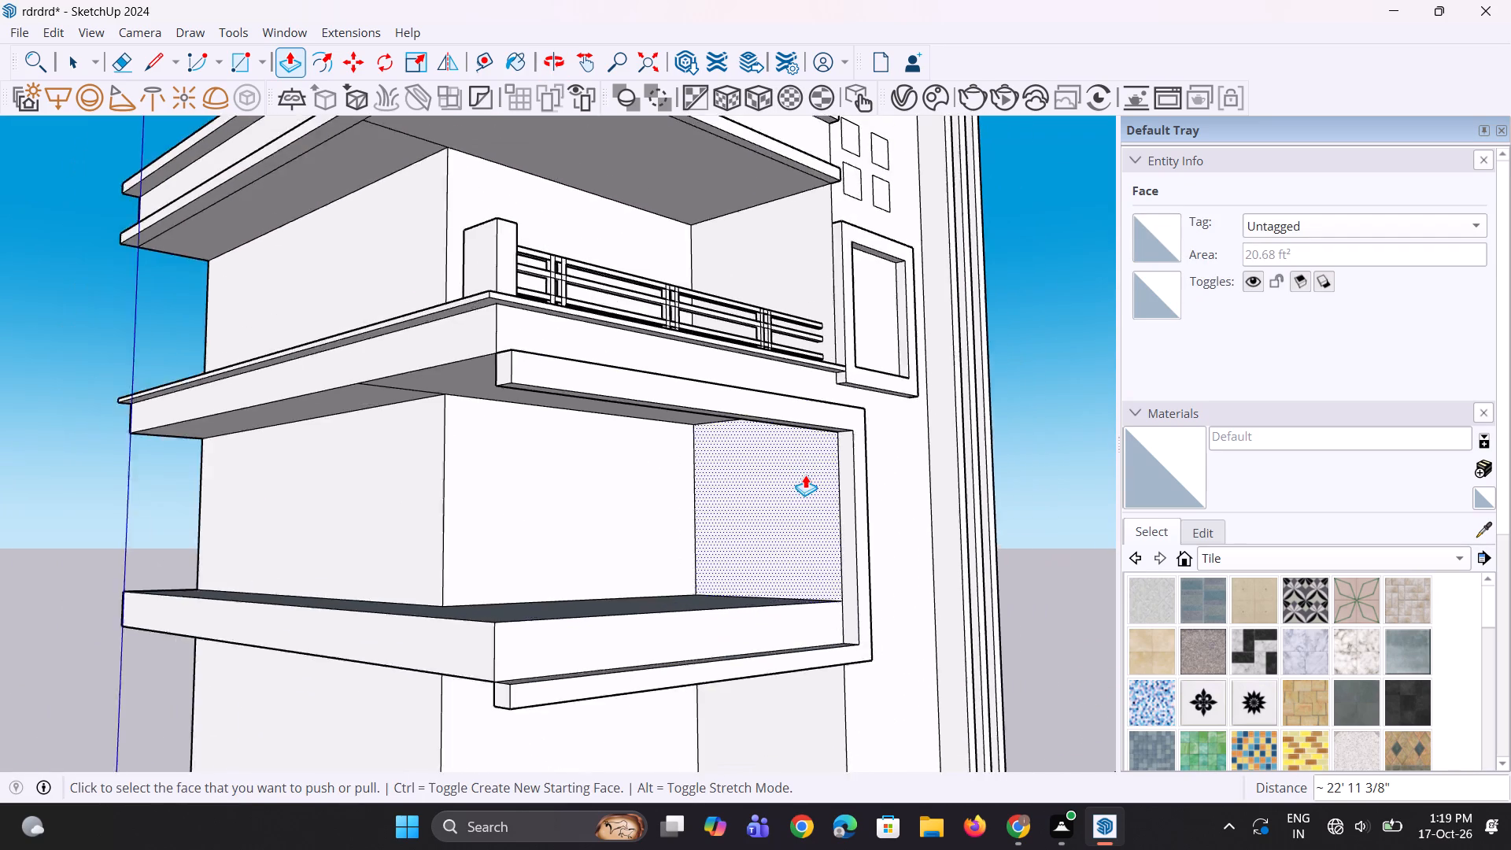
scroll(805, 475, down, 5)
Pull the underside of the frame's lower strip slightly downward to thicken it.
middle_drag(759, 599, 738, 369)
scroll(704, 461, up, 2)
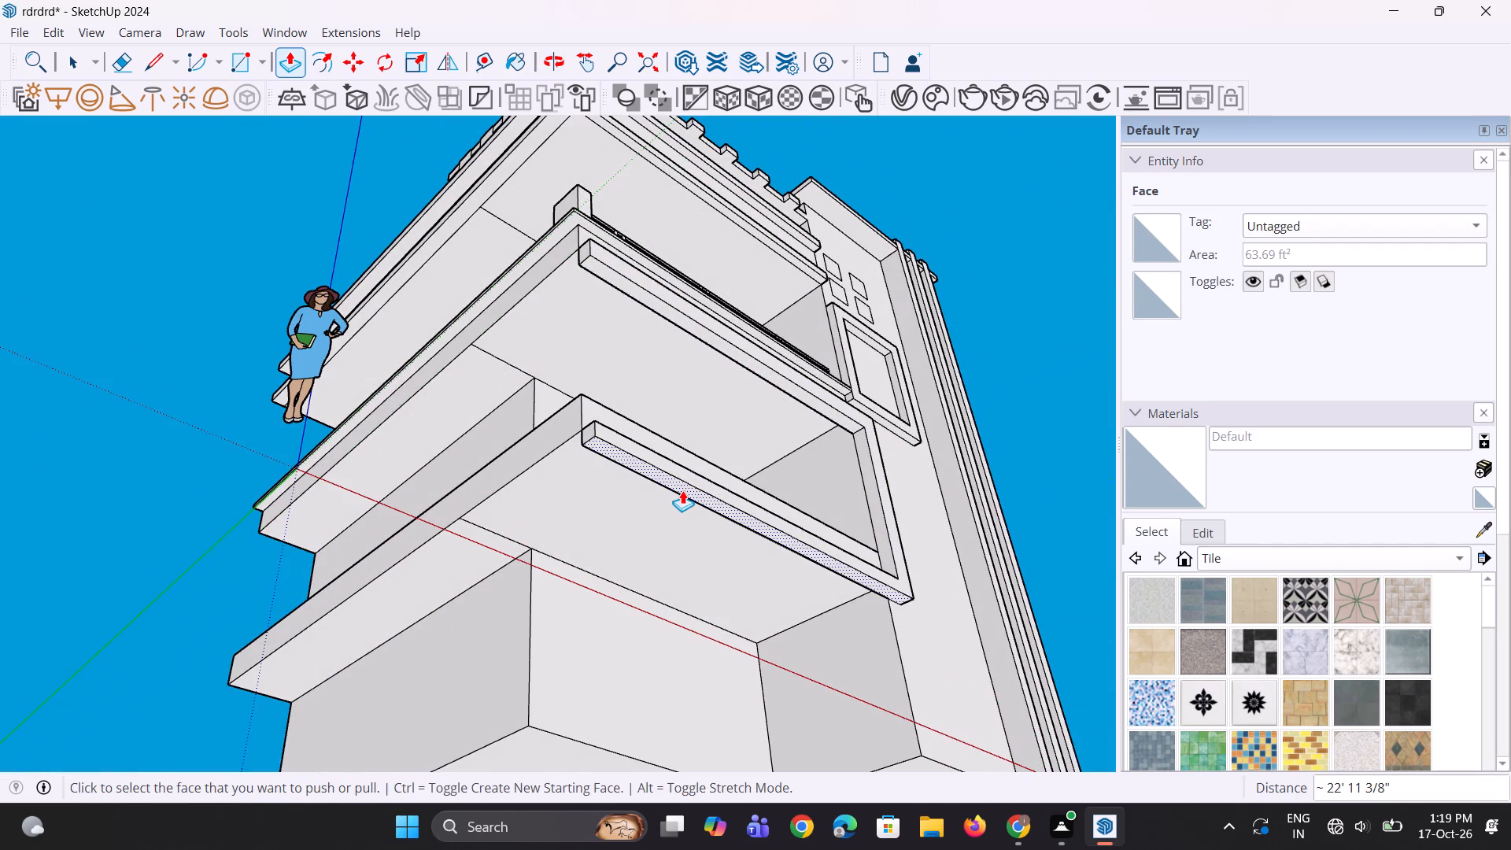
click(682, 490)
click(682, 500)
Pull the inner face of the frame's vertical leg about 4 1/2" toward the opening to widen the leg.
scroll(759, 401, down, 3)
middle_drag(765, 425, 781, 608)
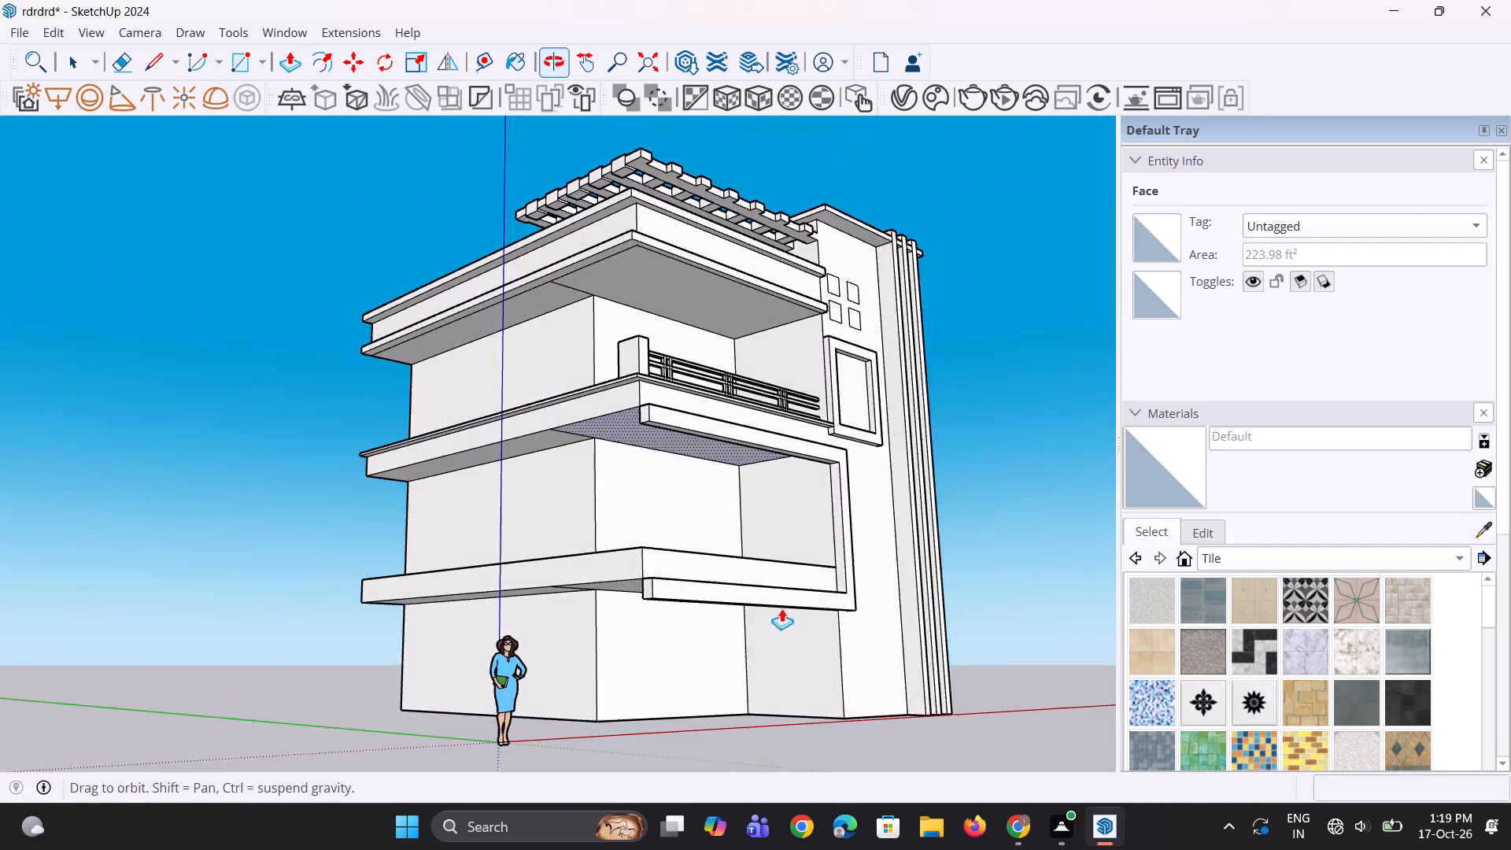
middle_drag(781, 608, 778, 608)
scroll(835, 560, up, 3)
click(840, 547)
click(837, 543)
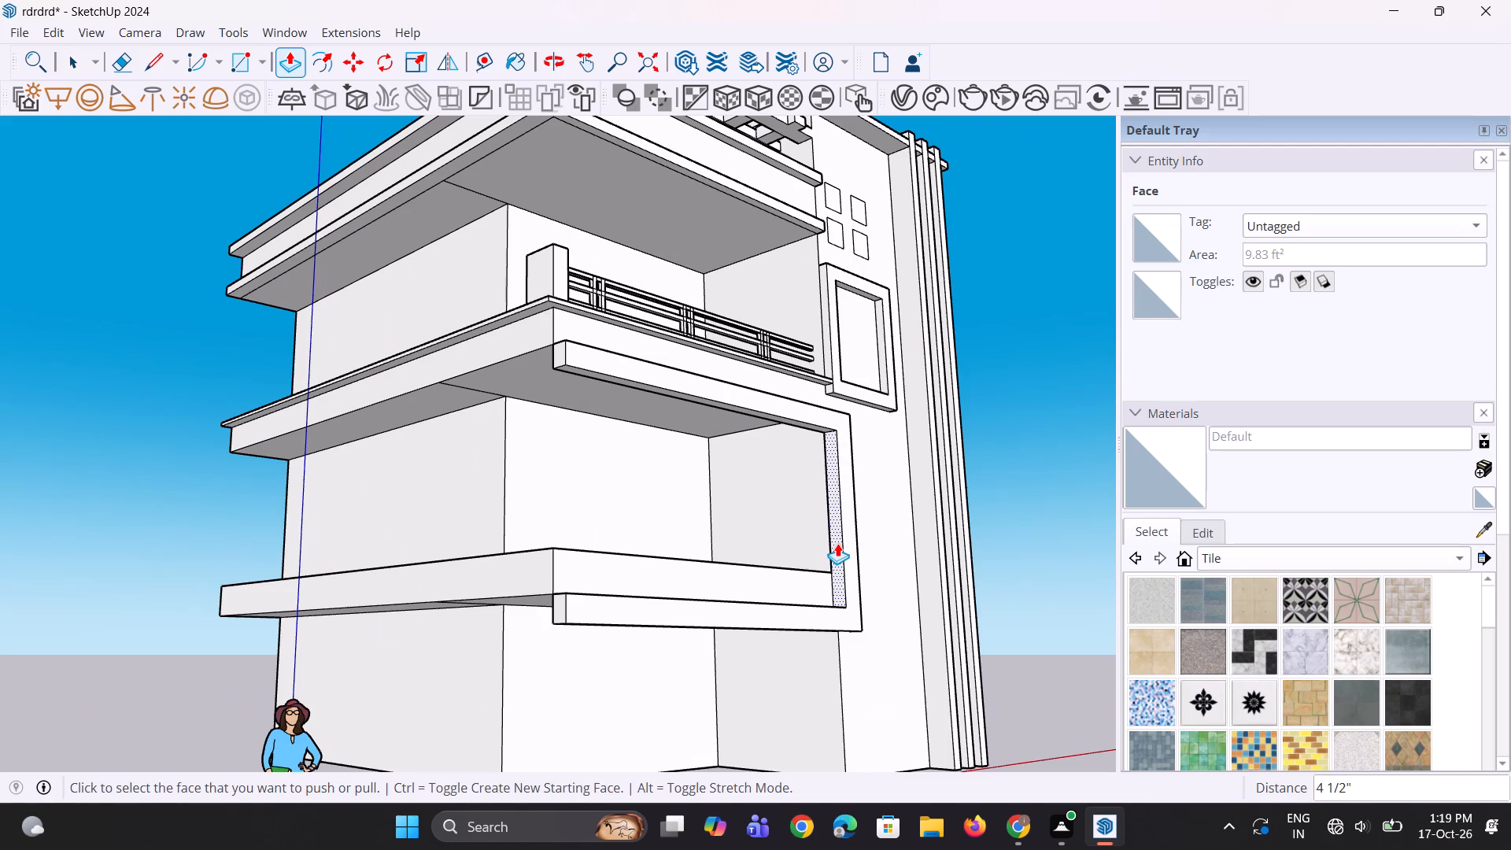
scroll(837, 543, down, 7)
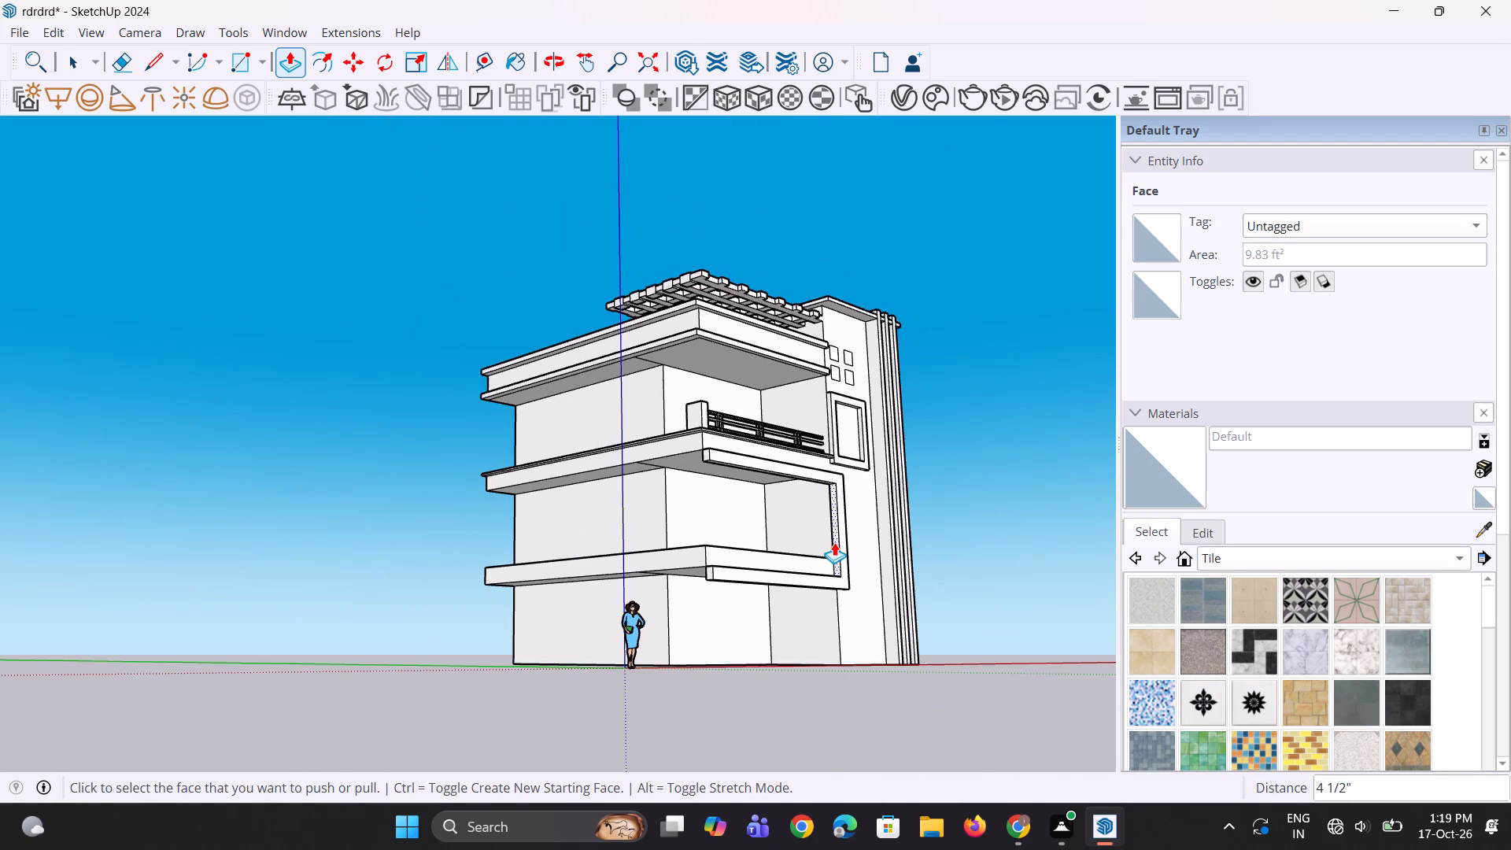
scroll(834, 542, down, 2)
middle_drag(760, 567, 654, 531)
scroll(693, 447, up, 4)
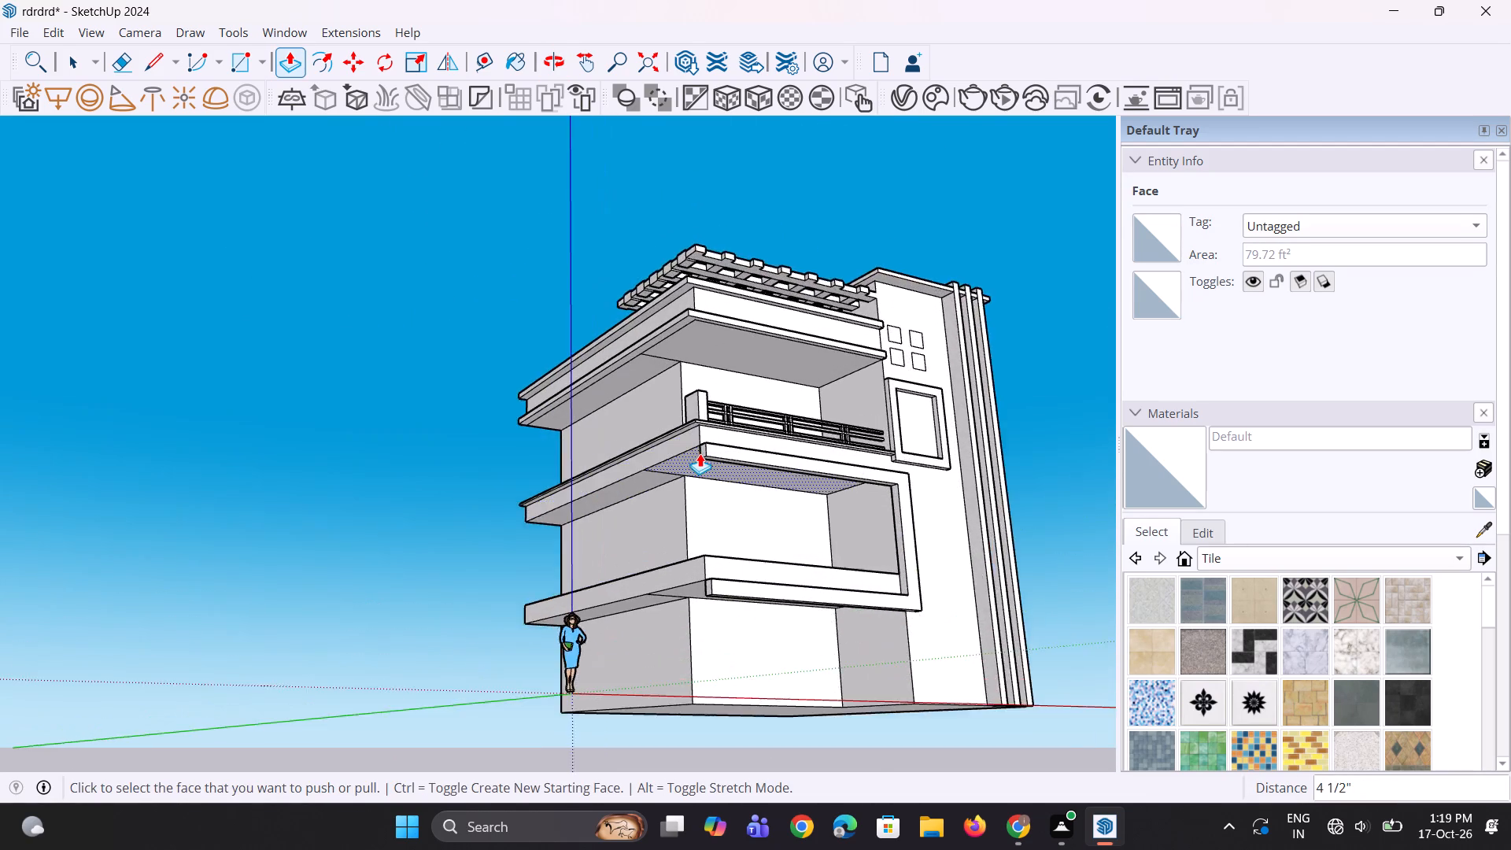
Examine the free end of the frame's upper strip at the balcony slab corner from several angles.
scroll(700, 453, up, 4)
scroll(704, 434, down, 5)
middle_drag(699, 431, 706, 500)
scroll(705, 499, up, 3)
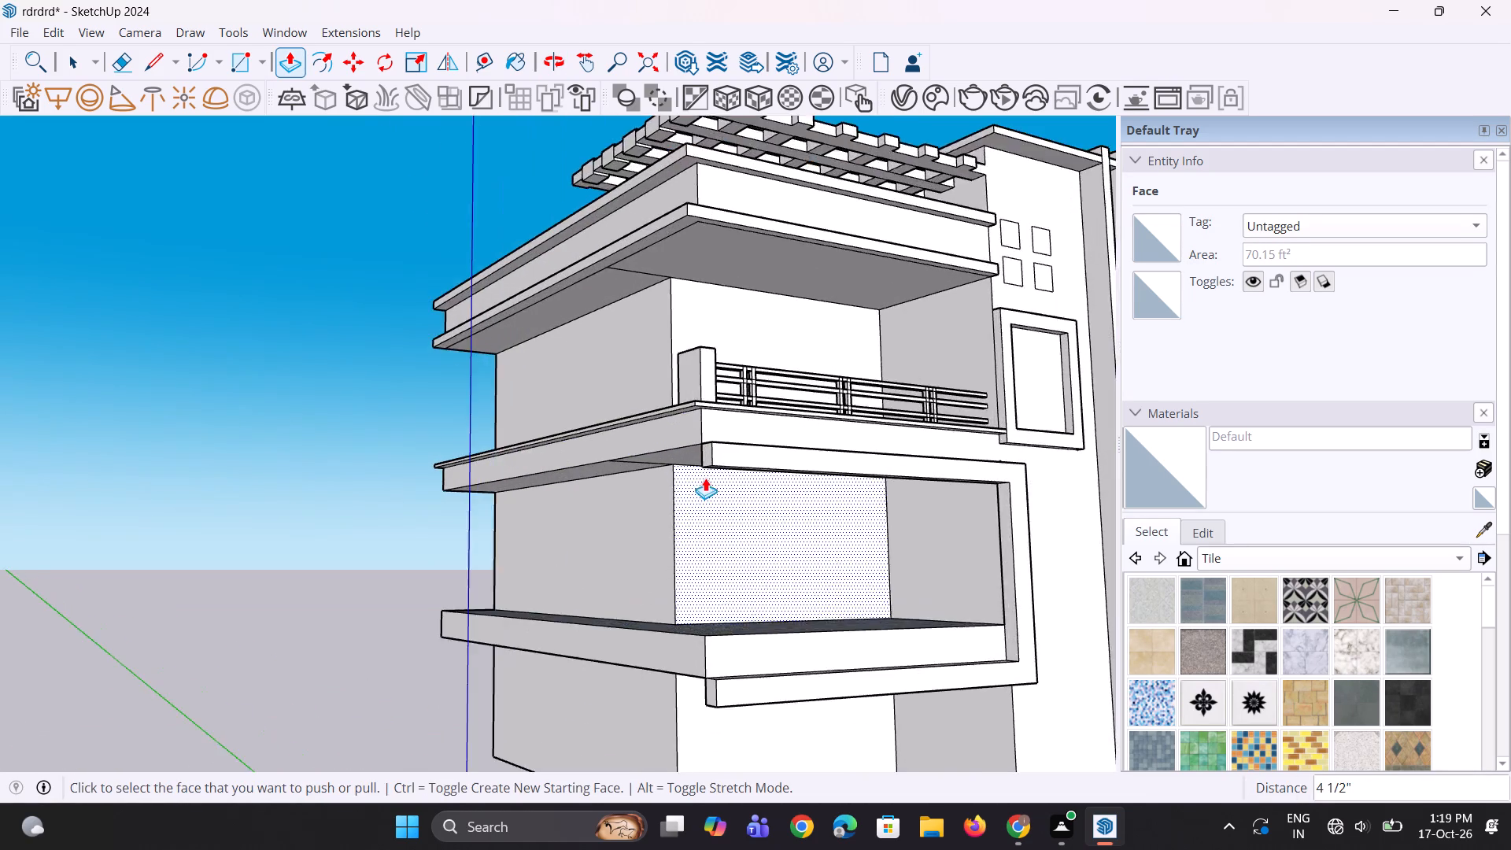
scroll(705, 478, up, 6)
middle_drag(731, 445, 747, 550)
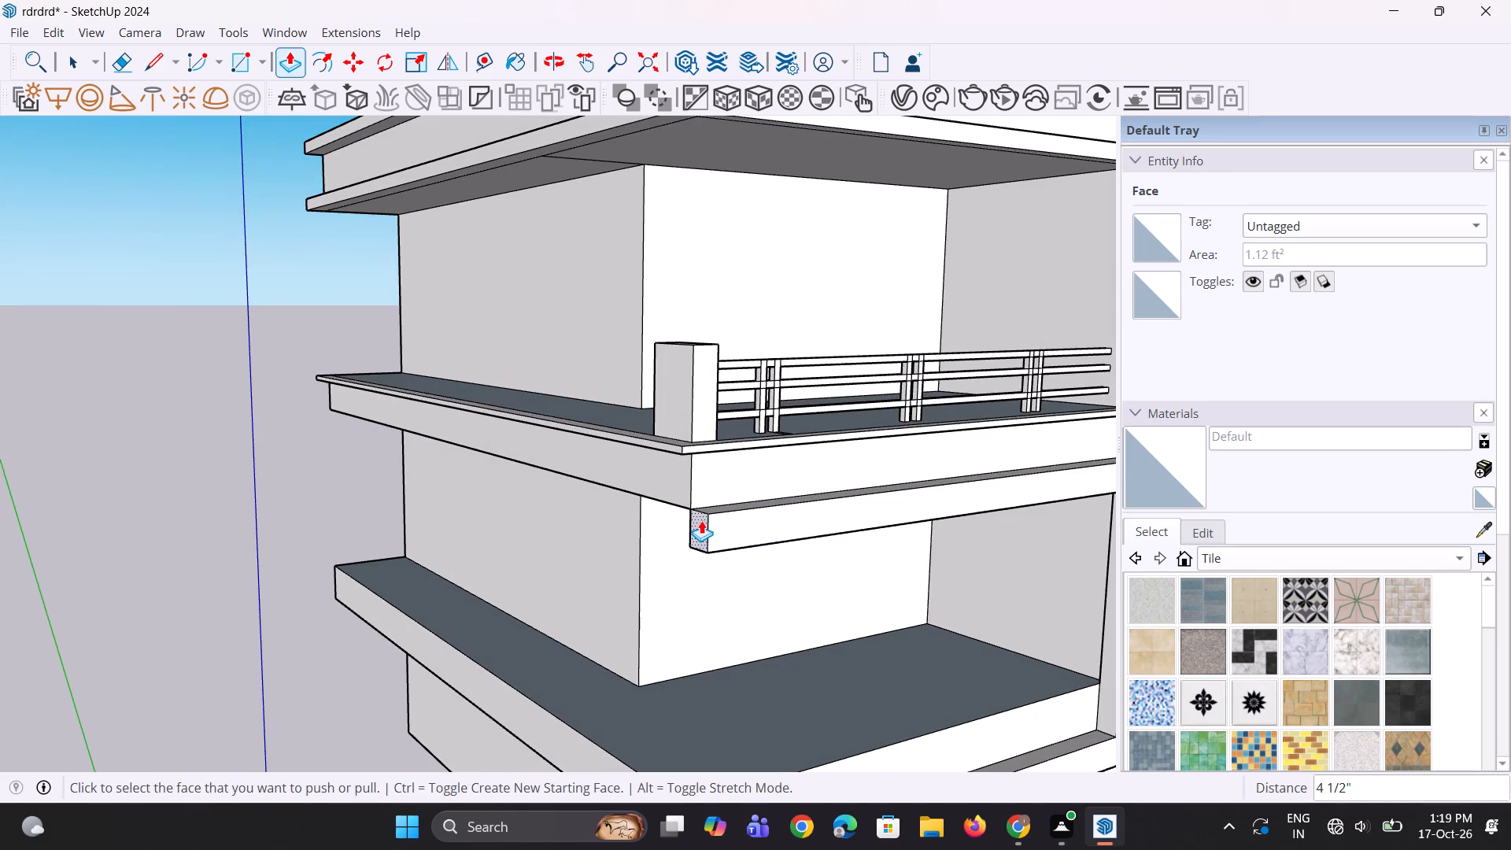
scroll(703, 515, down, 2)
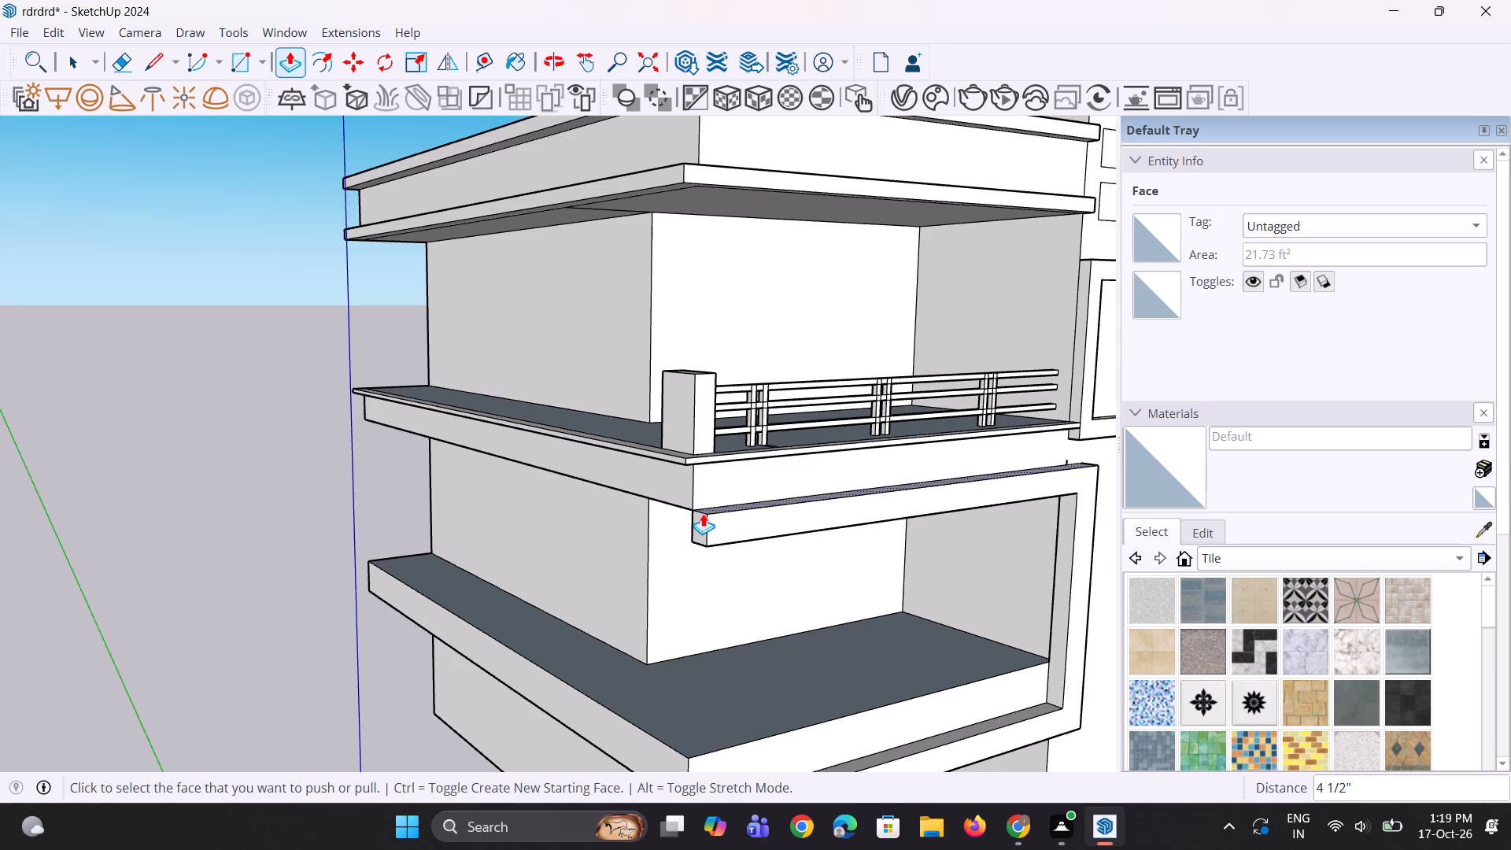
scroll(703, 513, down, 2)
middle_drag(808, 522, 801, 582)
scroll(645, 513, up, 5)
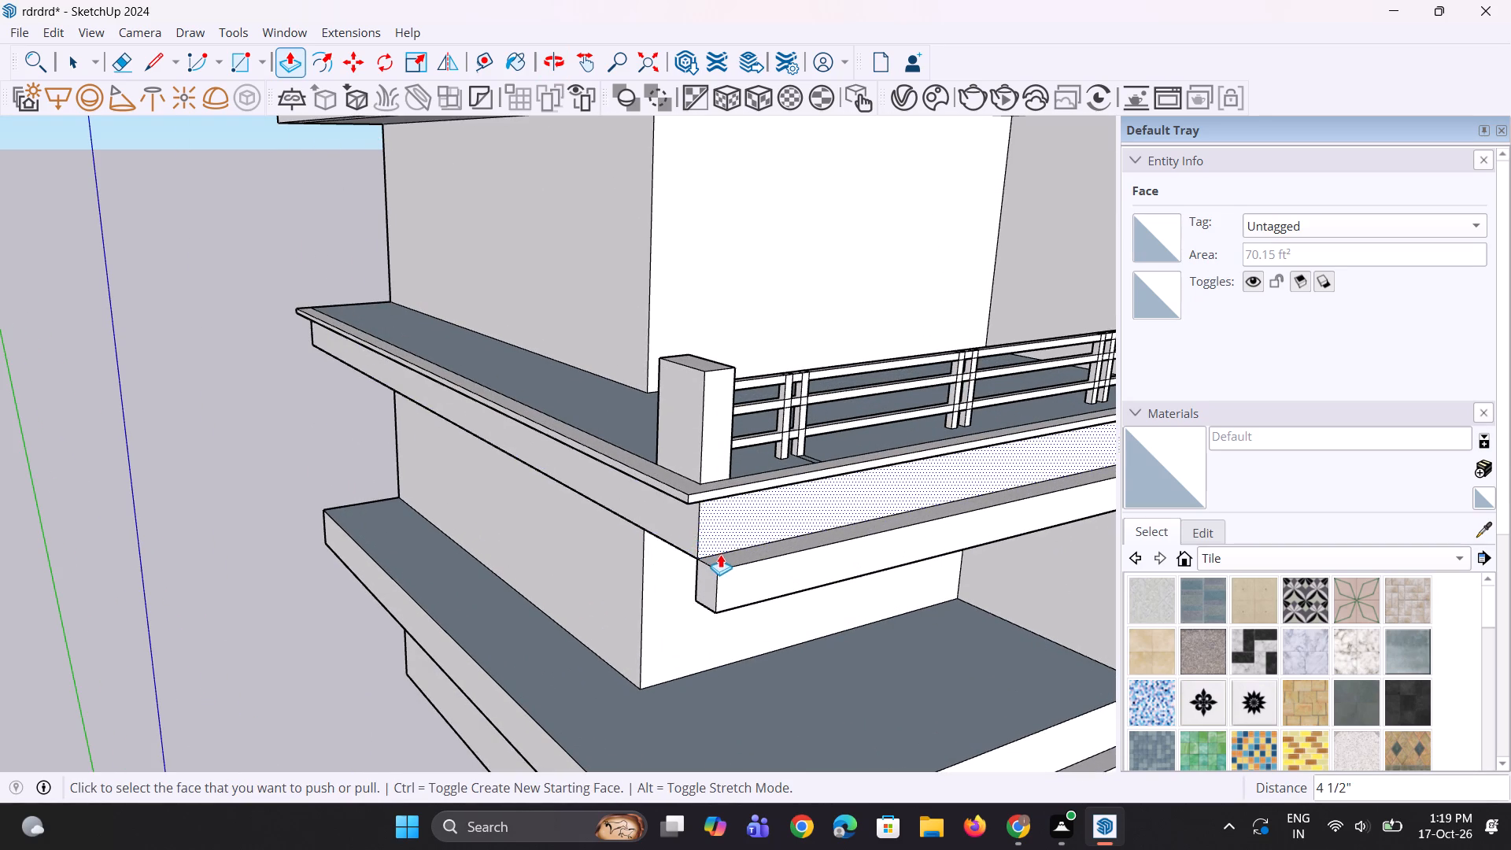
click(722, 557)
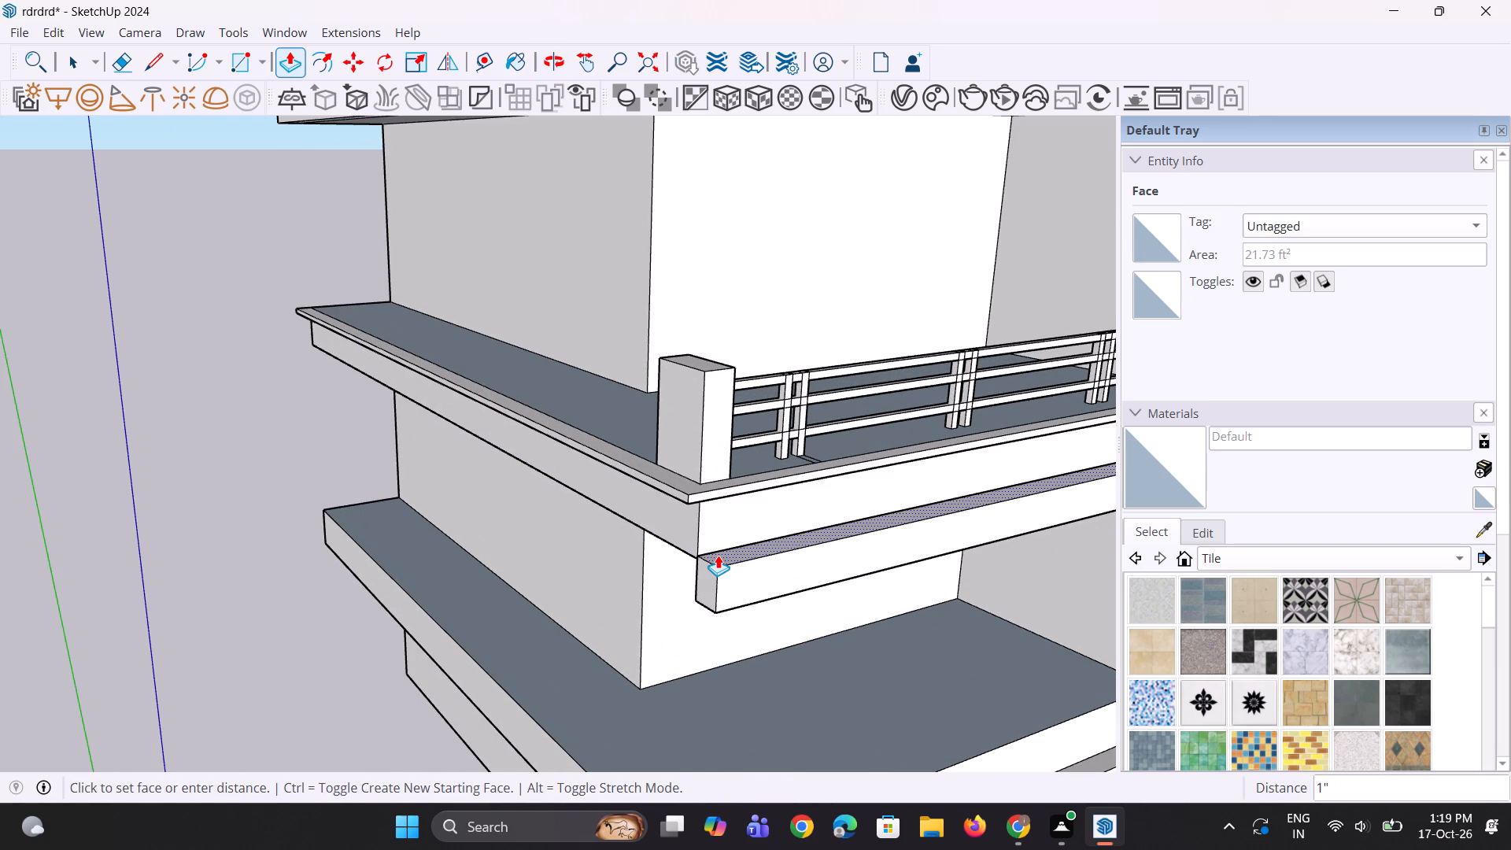
key(Escape)
scroll(641, 394, down, 6)
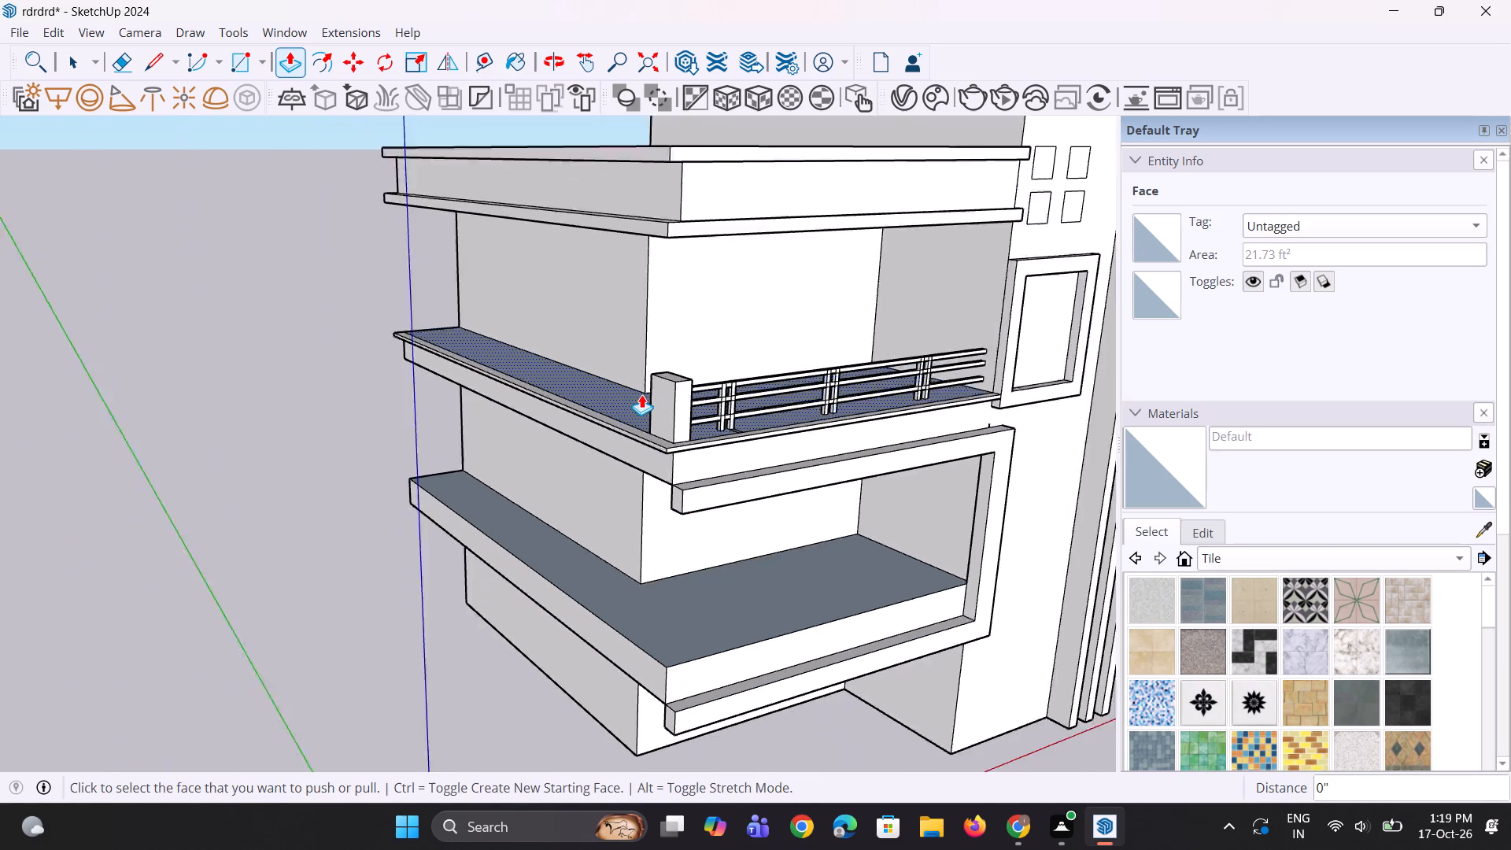
scroll(641, 394, down, 2)
Copy the end edge of the upper strip's underside about 1' 2 1/4" along the strip to split off its free end.
middle_drag(748, 509, 545, 334)
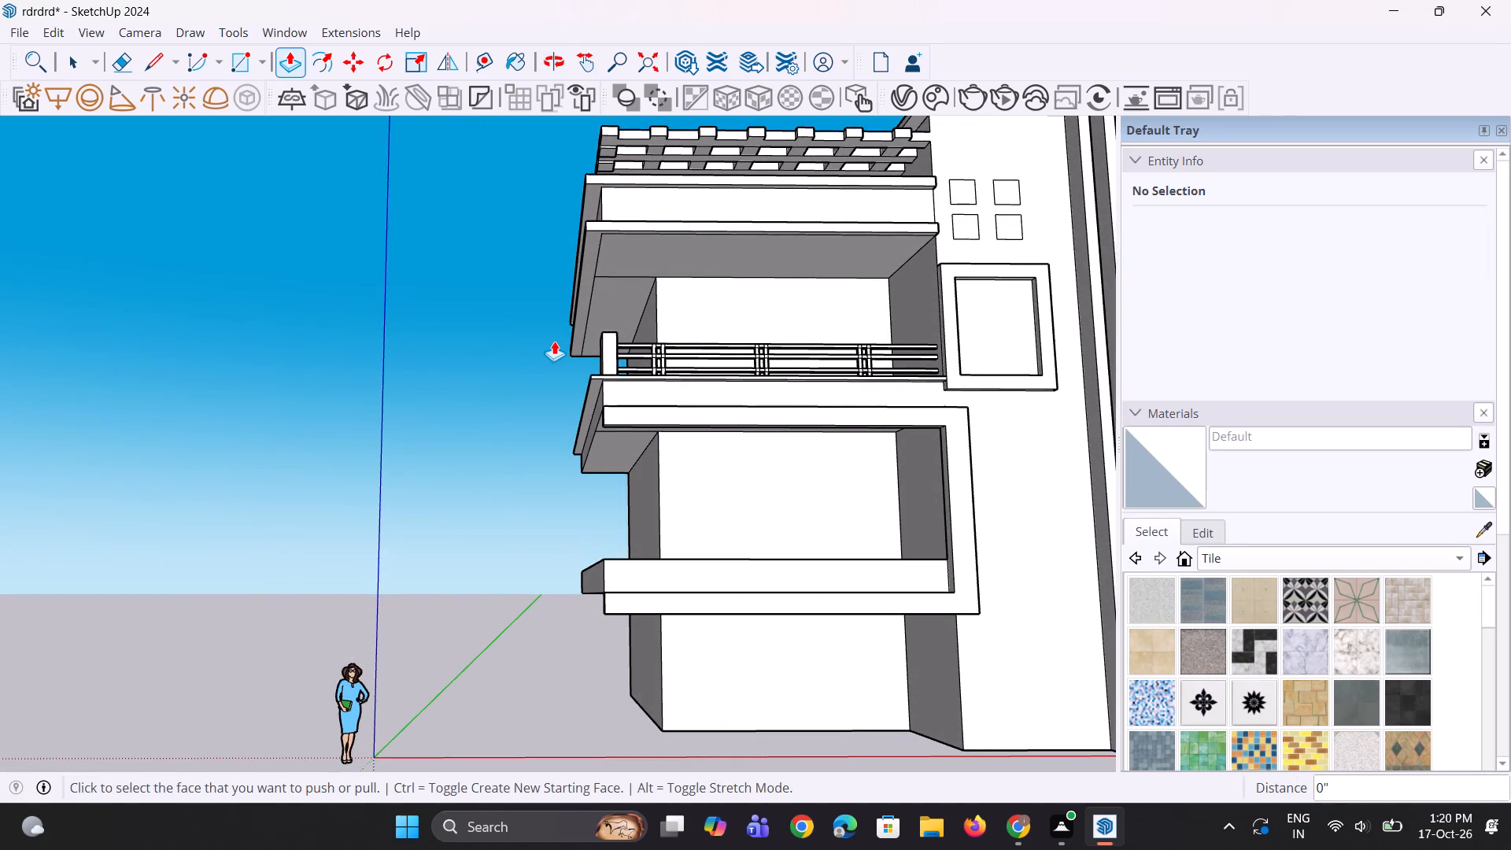
scroll(593, 314, down, 3)
middle_drag(641, 430, 535, 335)
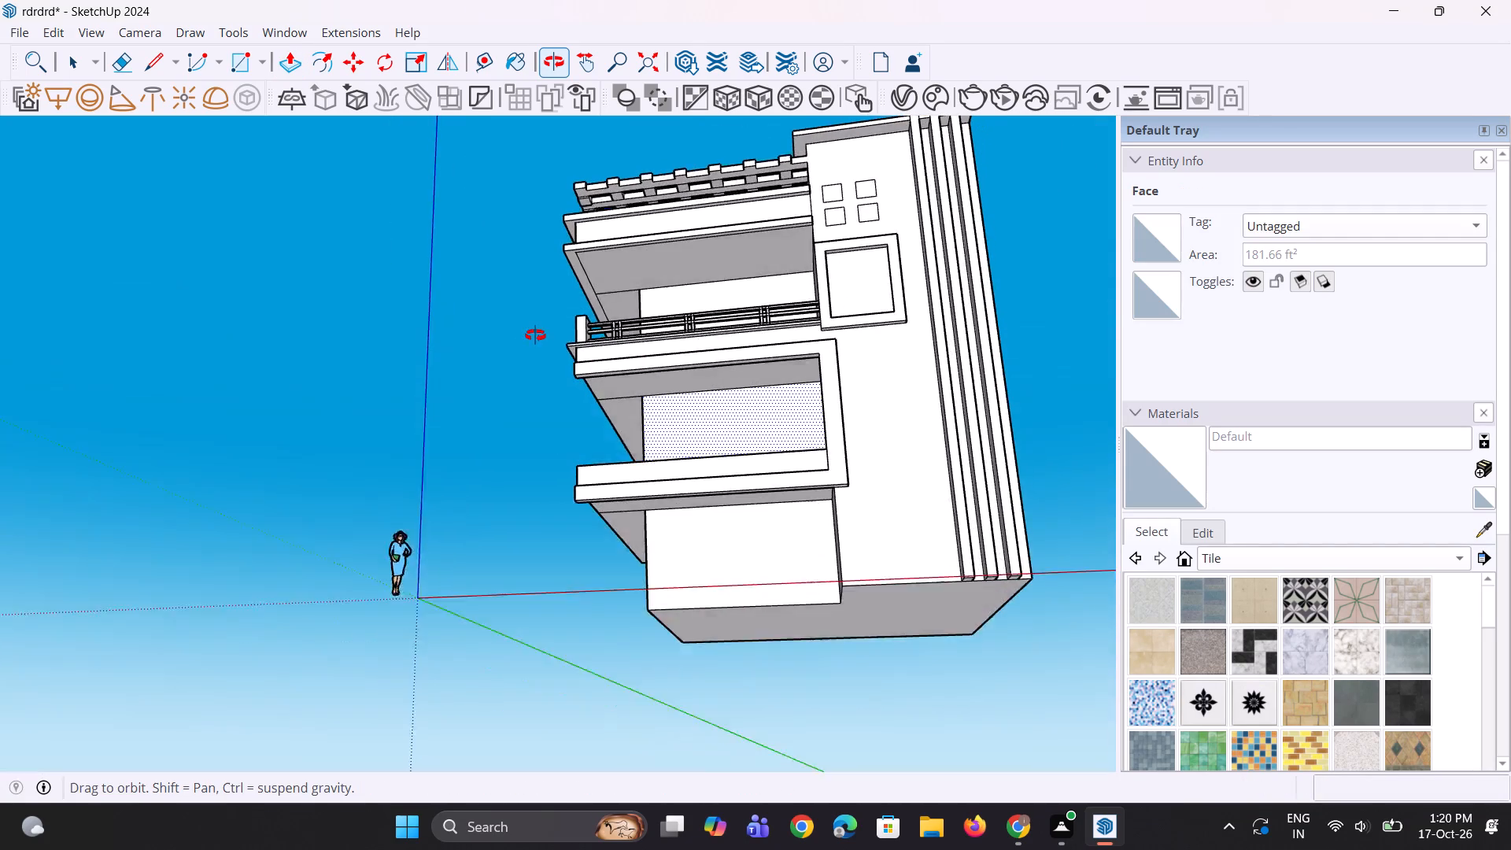
middle_drag(535, 335, 535, 272)
scroll(563, 385, up, 7)
key(space)
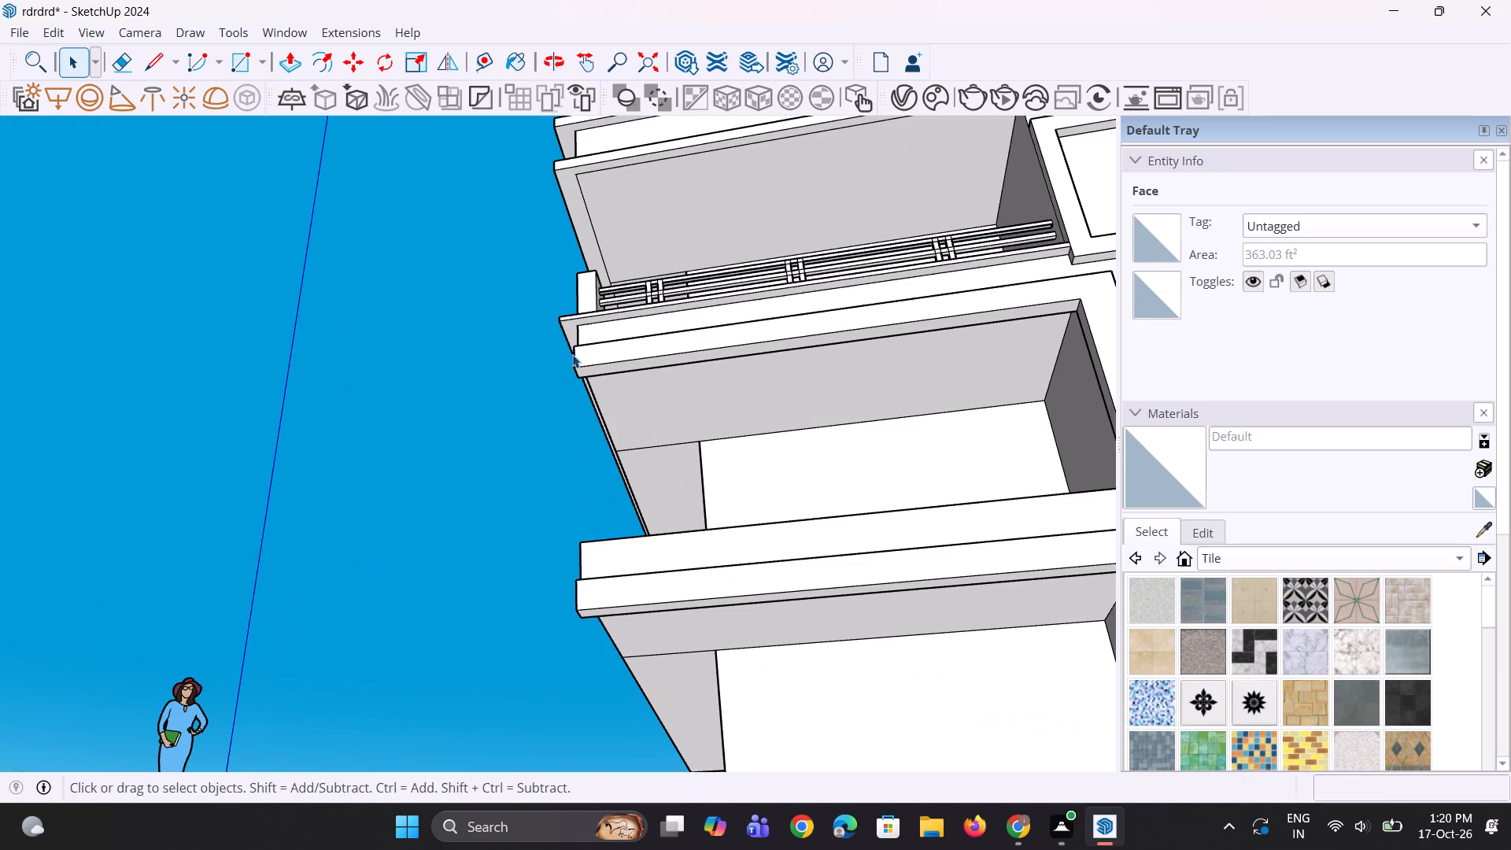
key(space)
scroll(578, 370, up, 1)
click(577, 375)
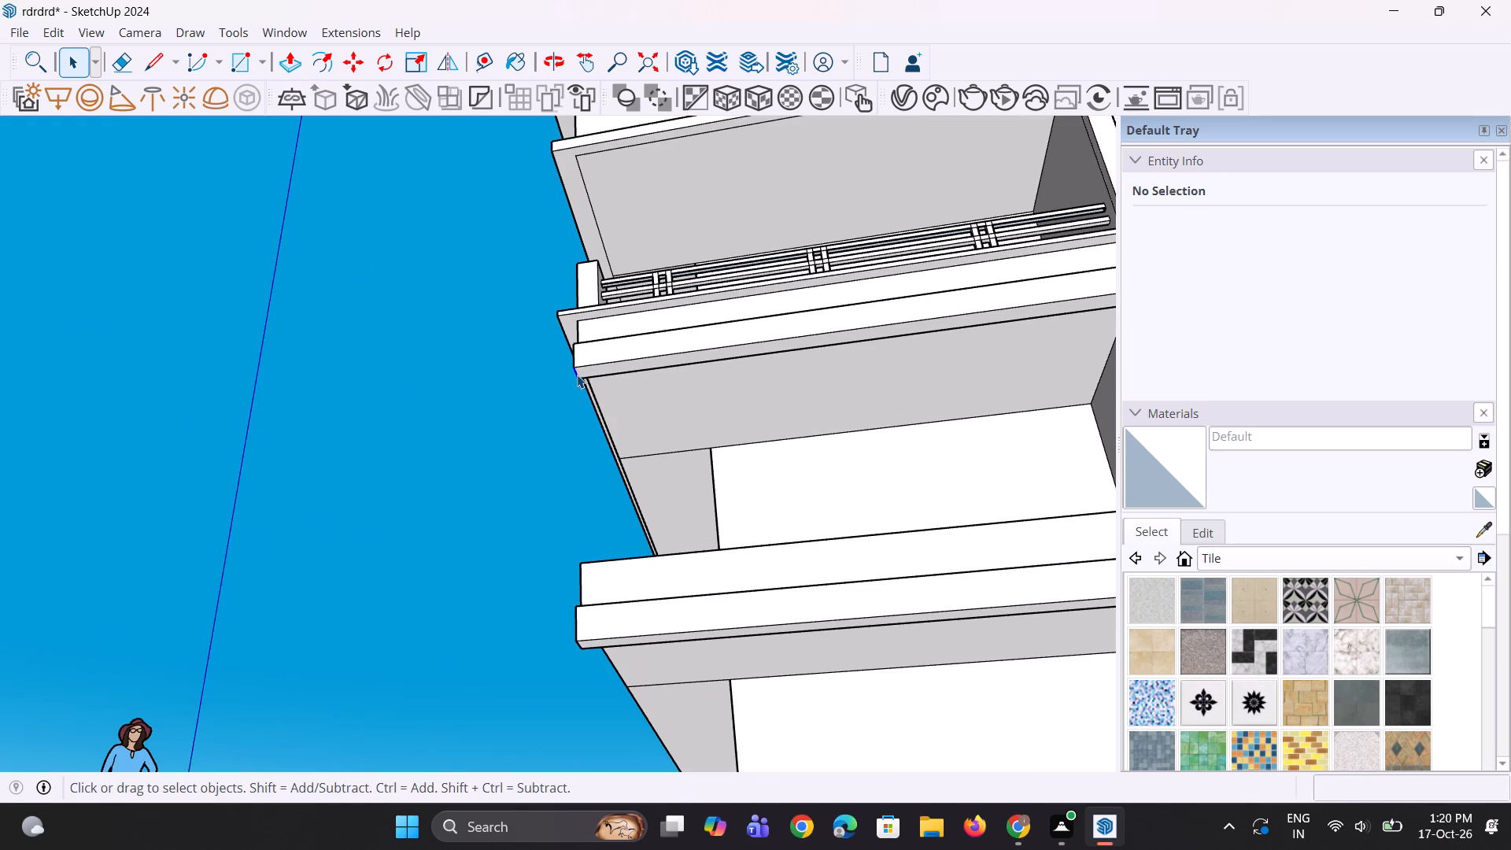
scroll(577, 375, up, 6)
key(m)
scroll(577, 375, up, 1)
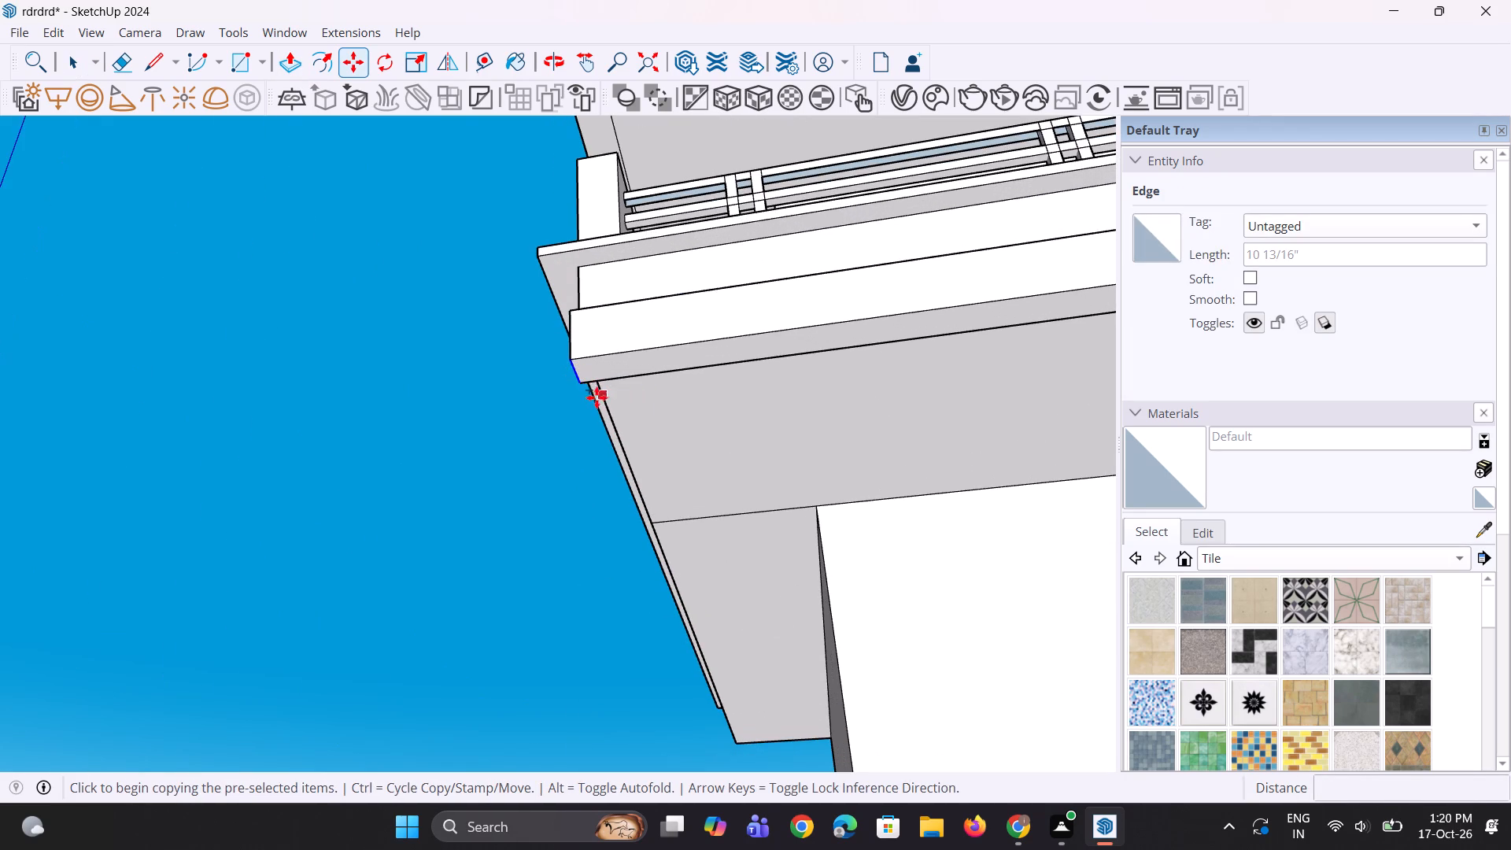
click(585, 390)
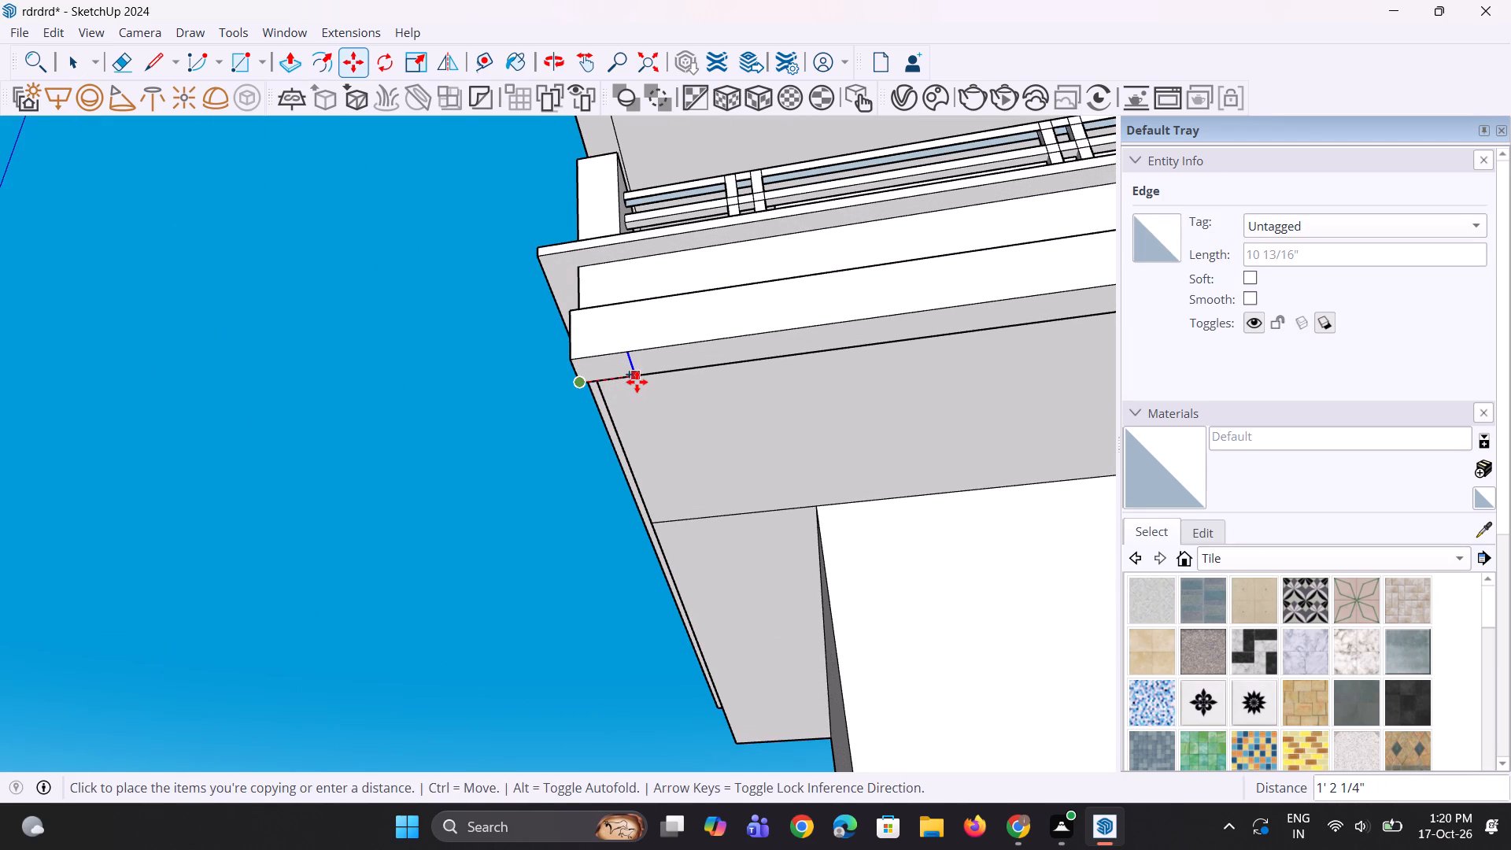
click(637, 382)
Pull the split-off end down about 8' 9 1/8" and another 2' 1 3/4" to meet the lower strip, closing the frame with a second leg.
key(p)
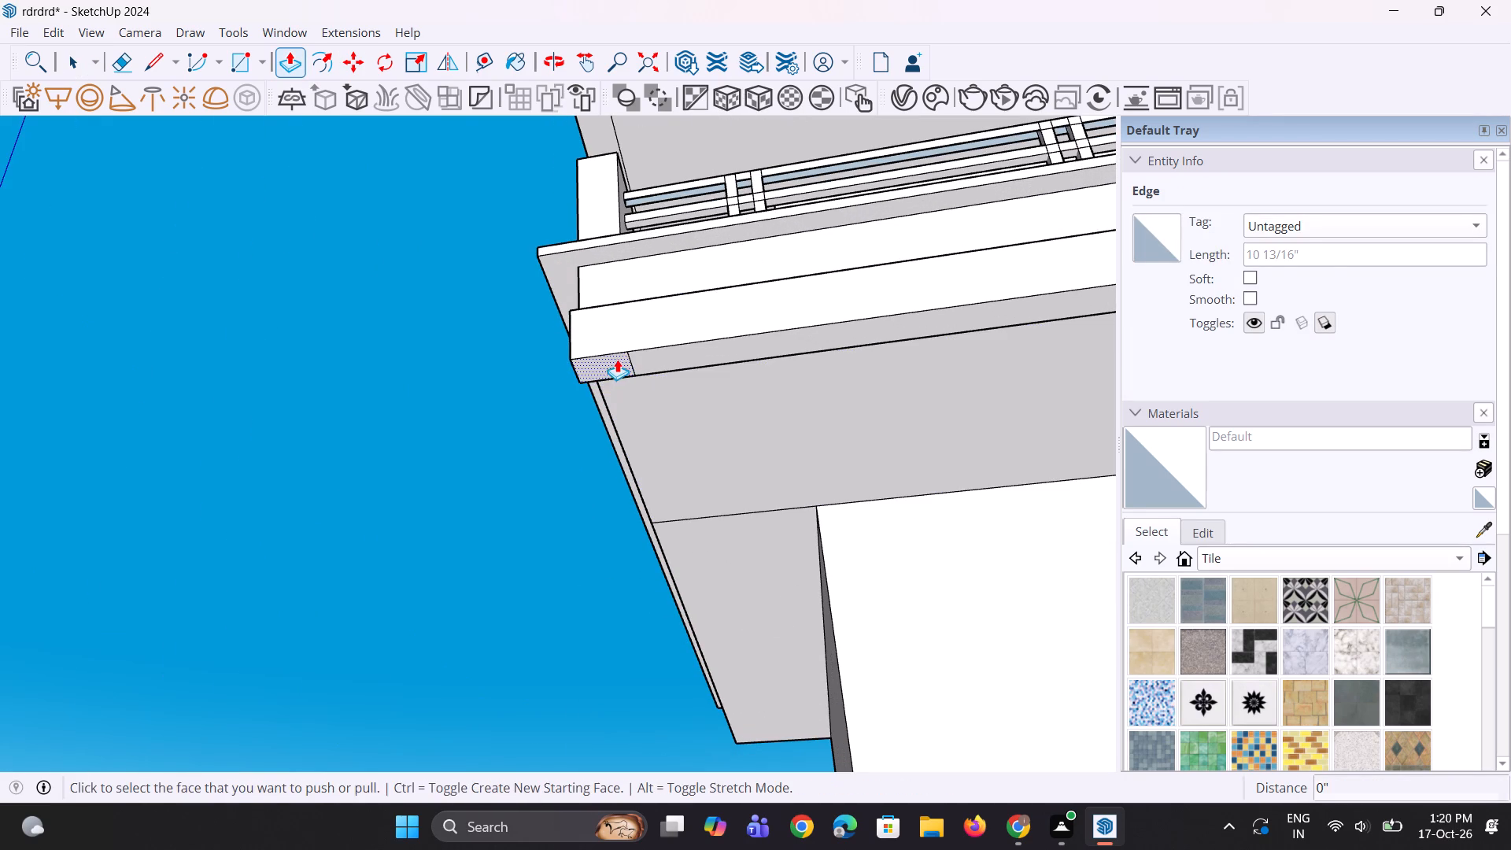
click(617, 359)
scroll(624, 390, down, 9)
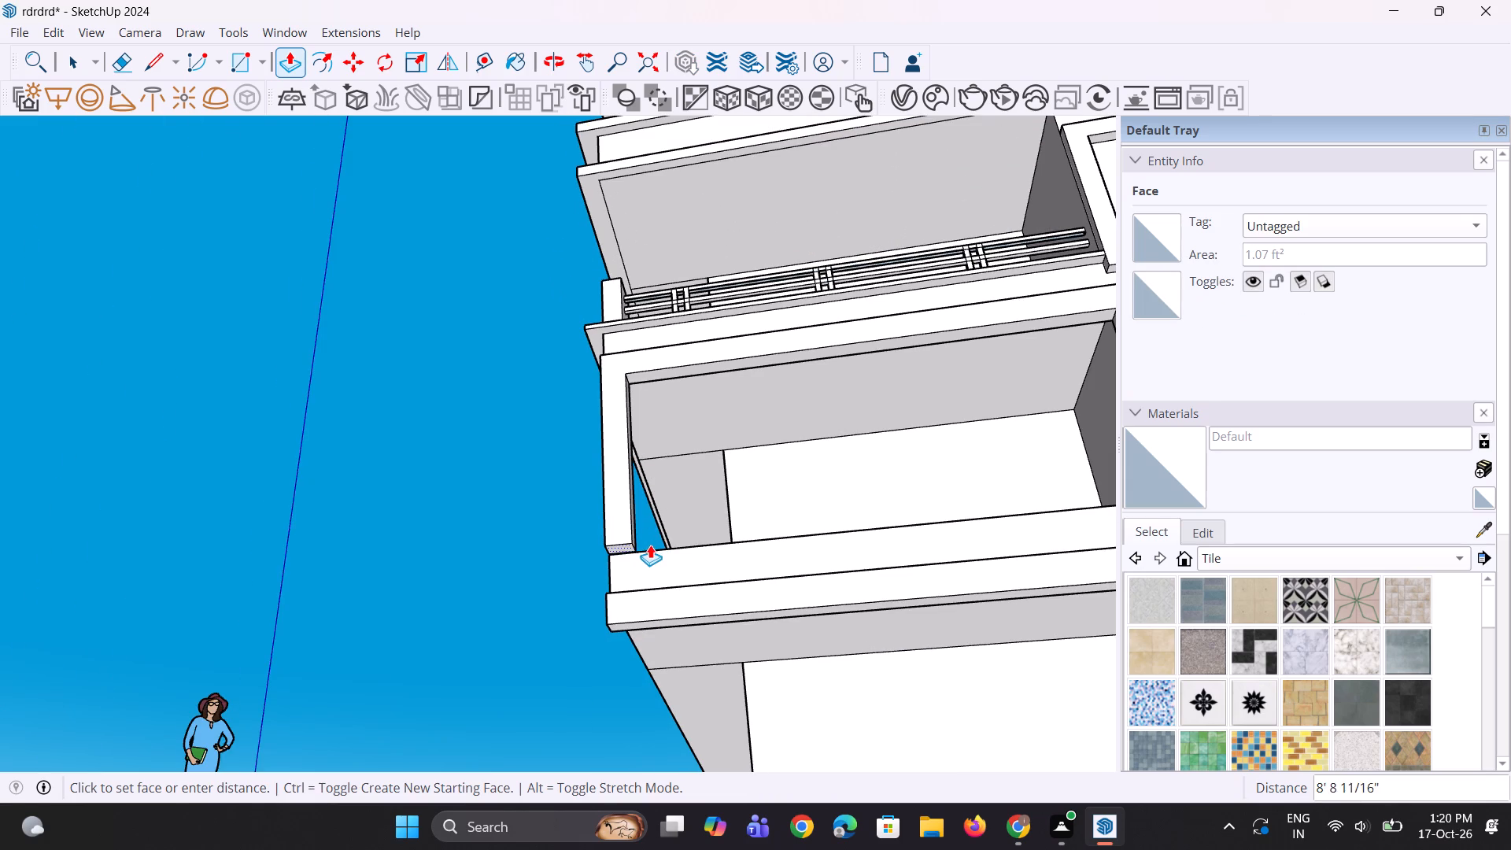
click(650, 552)
middle_drag(662, 497, 592, 733)
scroll(563, 687, up, 2)
scroll(618, 673, down, 3)
middle_drag(617, 719, 663, 391)
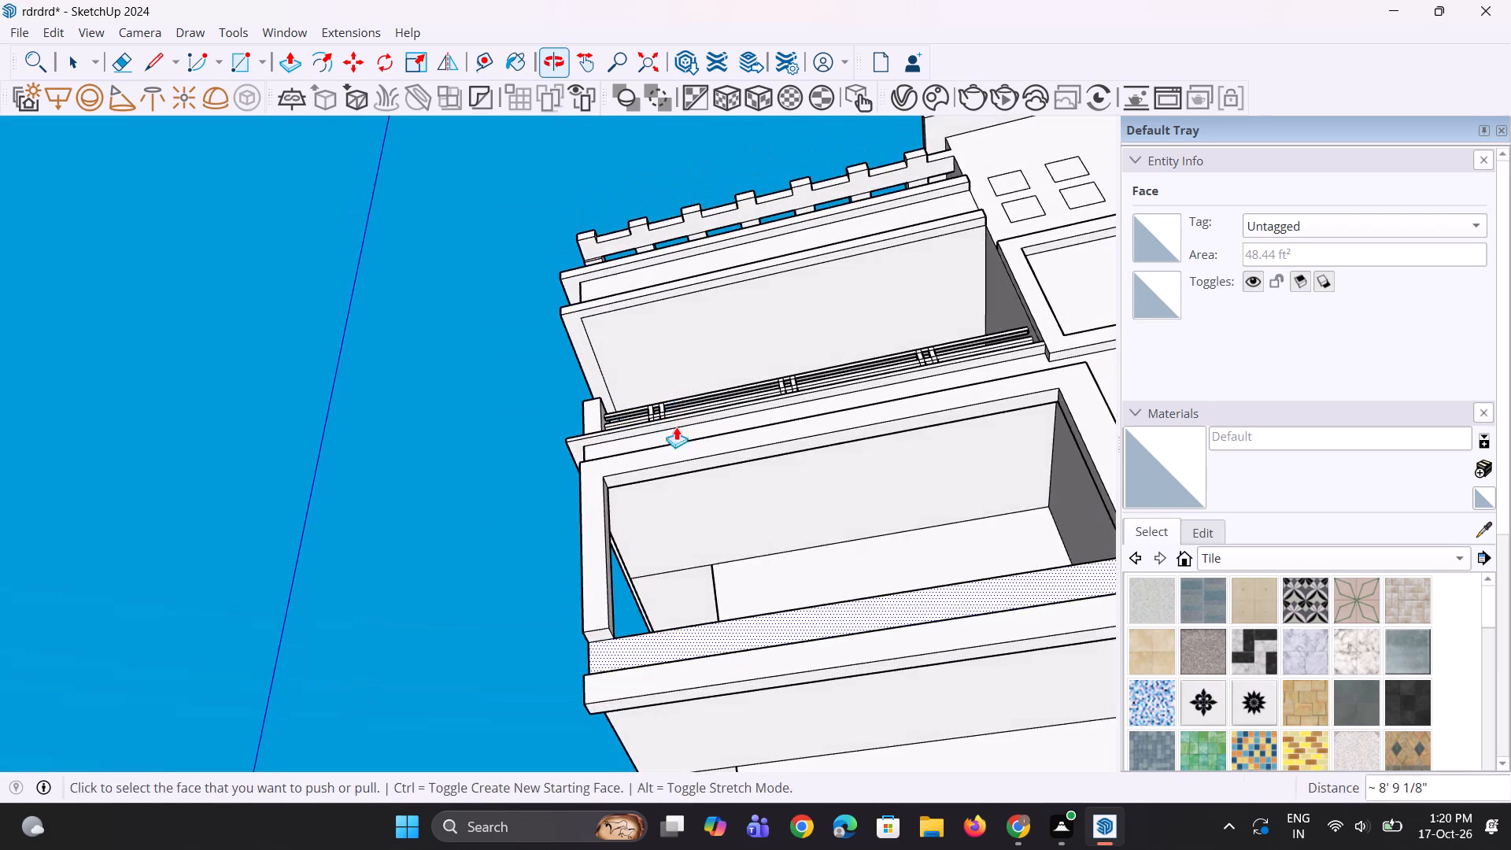
scroll(582, 631, up, 3)
click(606, 637)
click(620, 693)
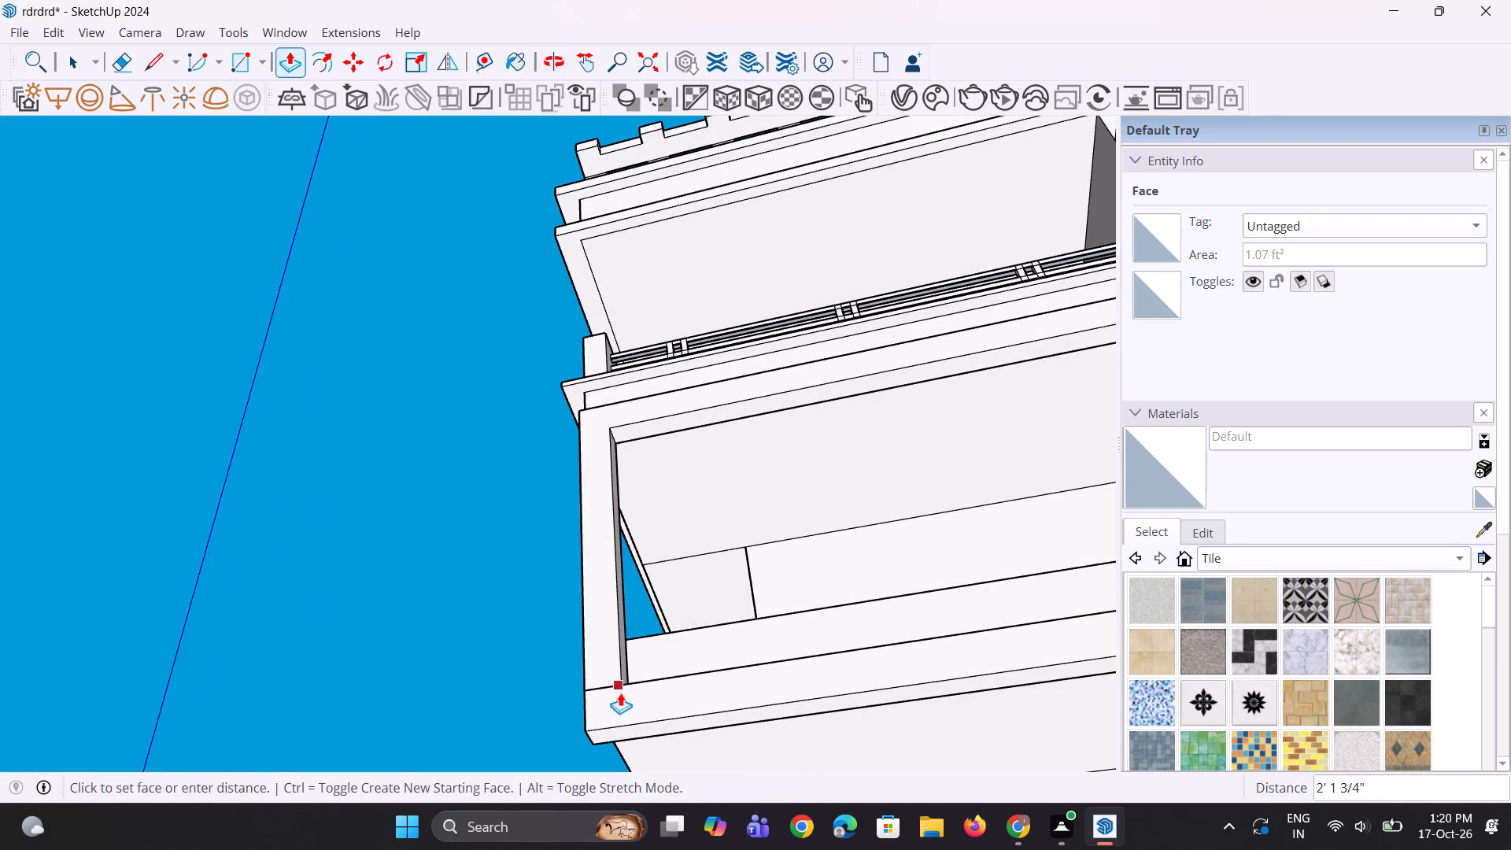
Pull the inner face of the new leg slightly toward the opening to widen the leg.
scroll(642, 459, down, 4)
middle_drag(615, 460, 663, 683)
scroll(645, 560, down, 4)
middle_drag(637, 515, 683, 700)
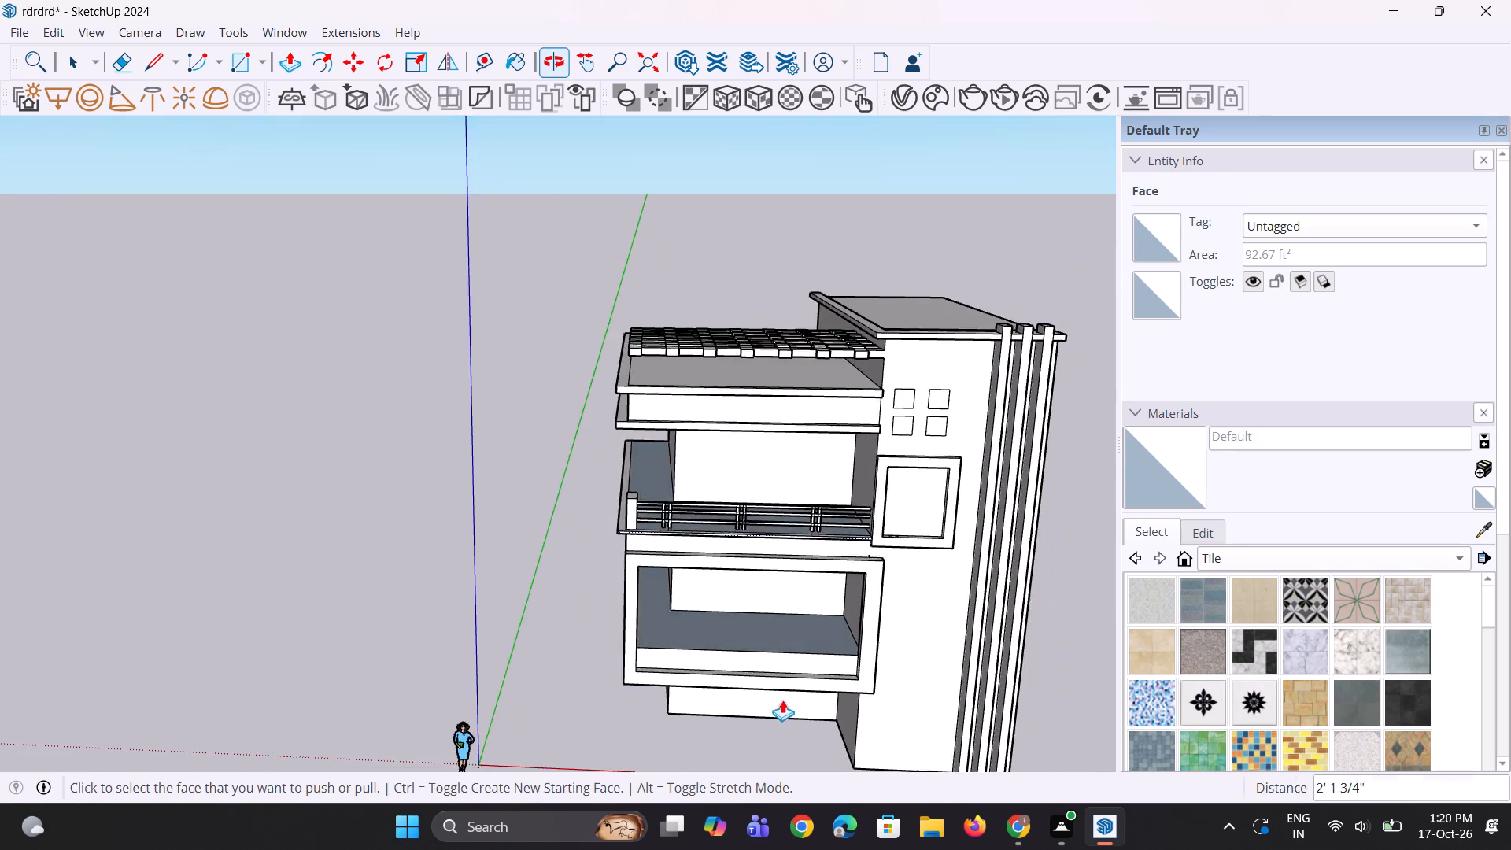
scroll(825, 722, up, 3)
scroll(847, 653, up, 6)
middle_drag(883, 660, 900, 560)
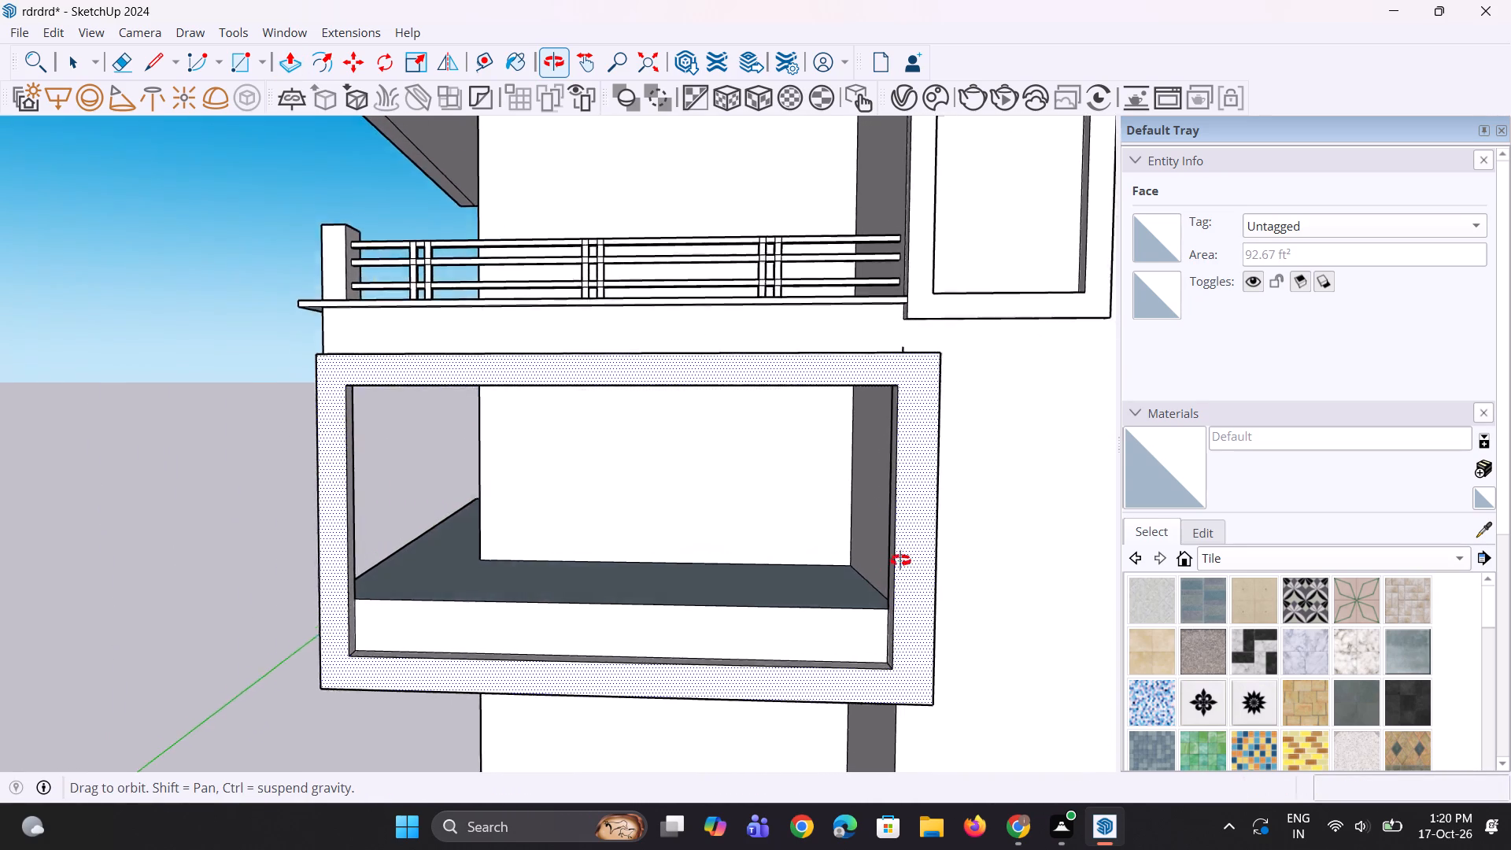
middle_drag(900, 560, 905, 556)
scroll(440, 549, up, 1)
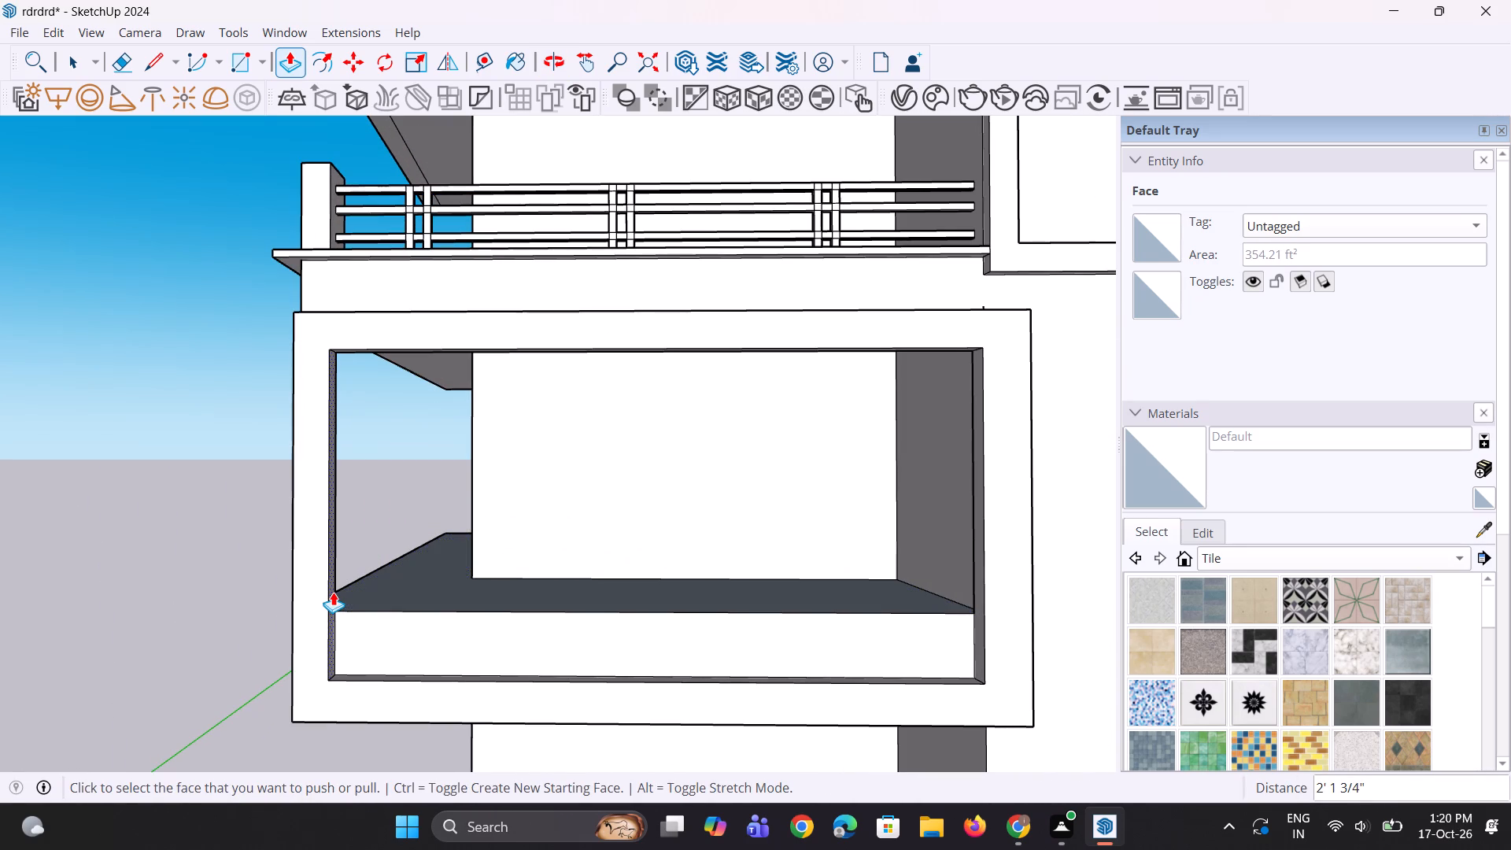
click(333, 592)
click(344, 595)
Pull the underside of the frame's upper strip down about 5 3/4" to thicken it.
middle_drag(430, 483, 437, 383)
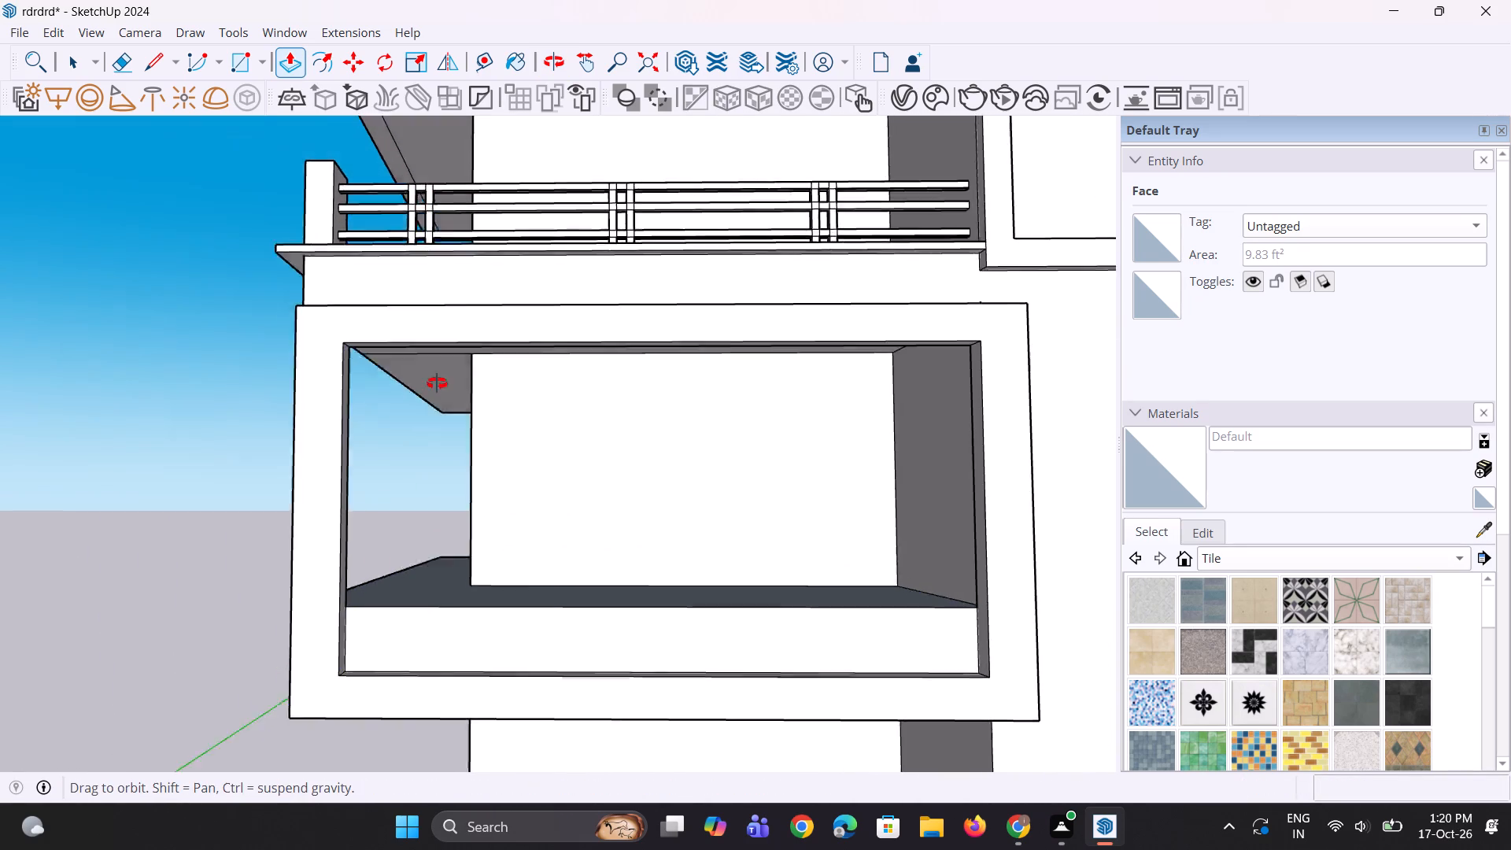
middle_drag(437, 383, 447, 303)
click(447, 303)
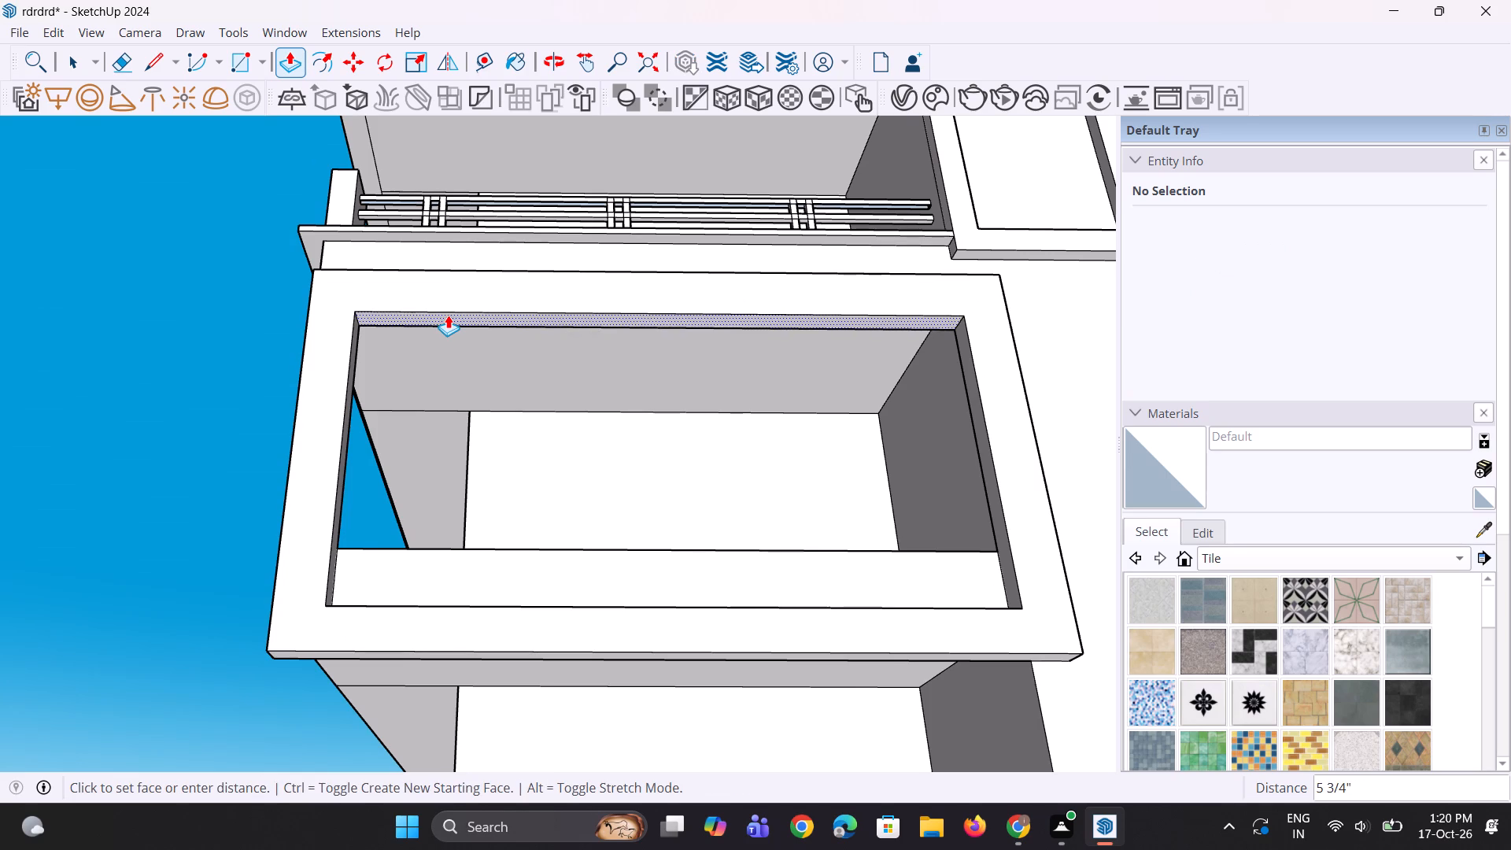
click(448, 315)
Examine the closed rectangular frame and its alignment with the balcony and the window above.
scroll(929, 509, down, 5)
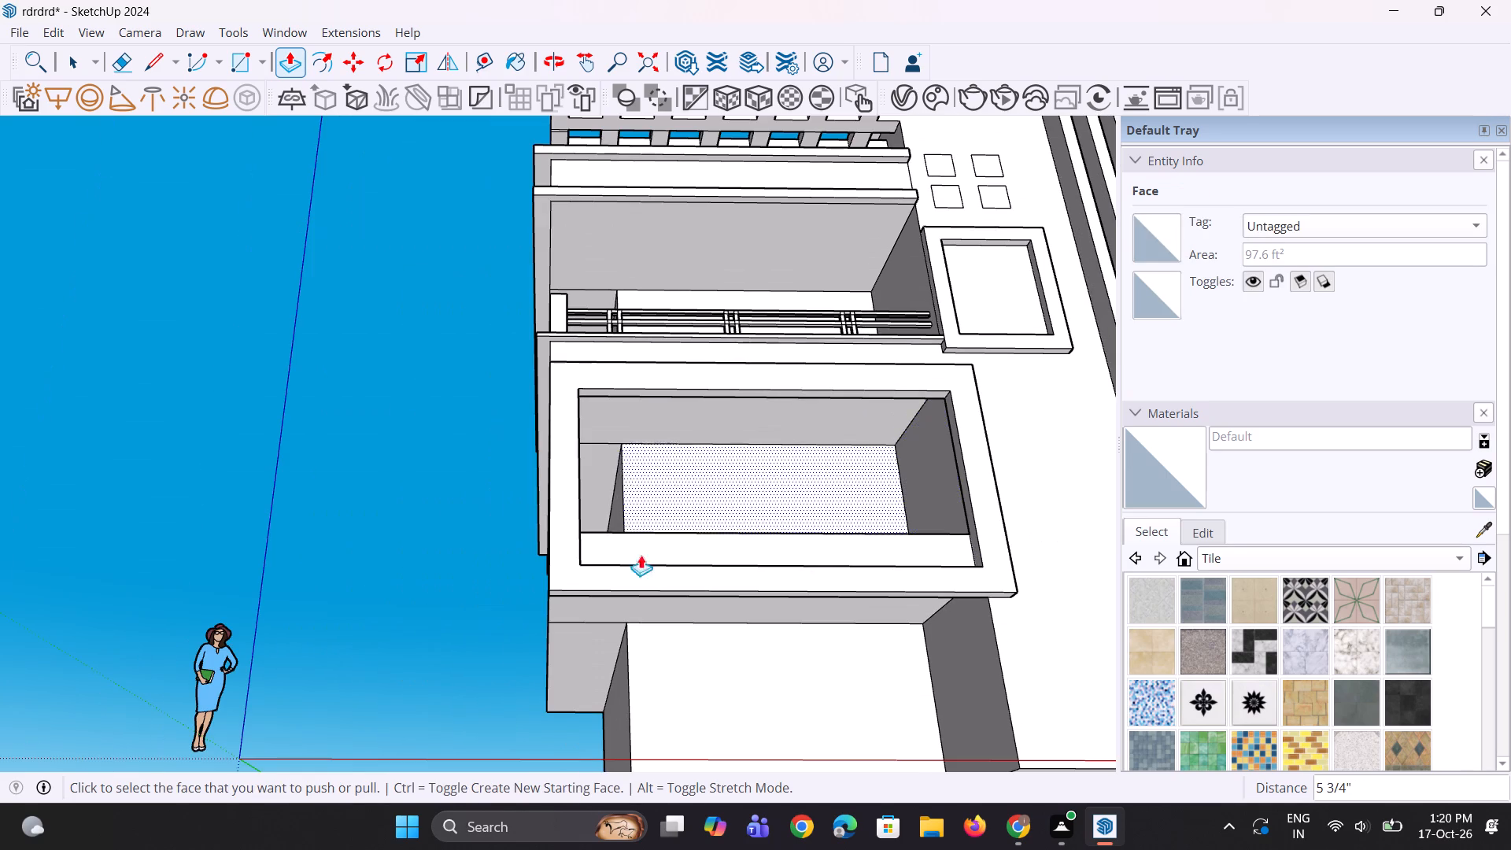
key(space)
key(space)
click(497, 586)
scroll(789, 436, down, 4)
middle_drag(789, 437, 778, 756)
scroll(831, 609, up, 5)
scroll(815, 678, up, 3)
middle_drag(818, 648, 823, 560)
scroll(818, 648, up, 1)
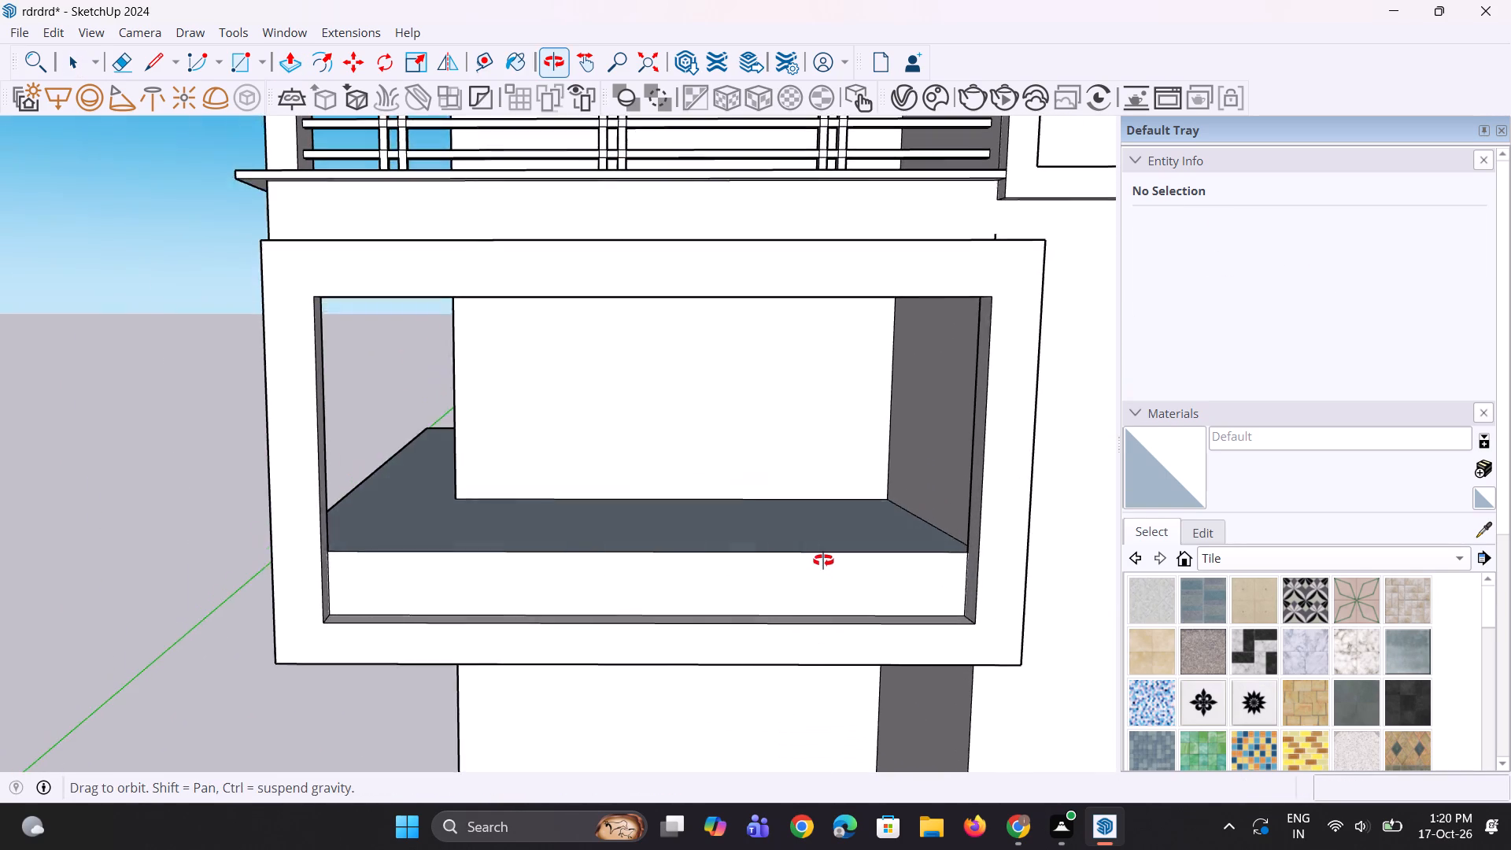
middle_drag(823, 560, 824, 558)
scroll(826, 553, down, 4)
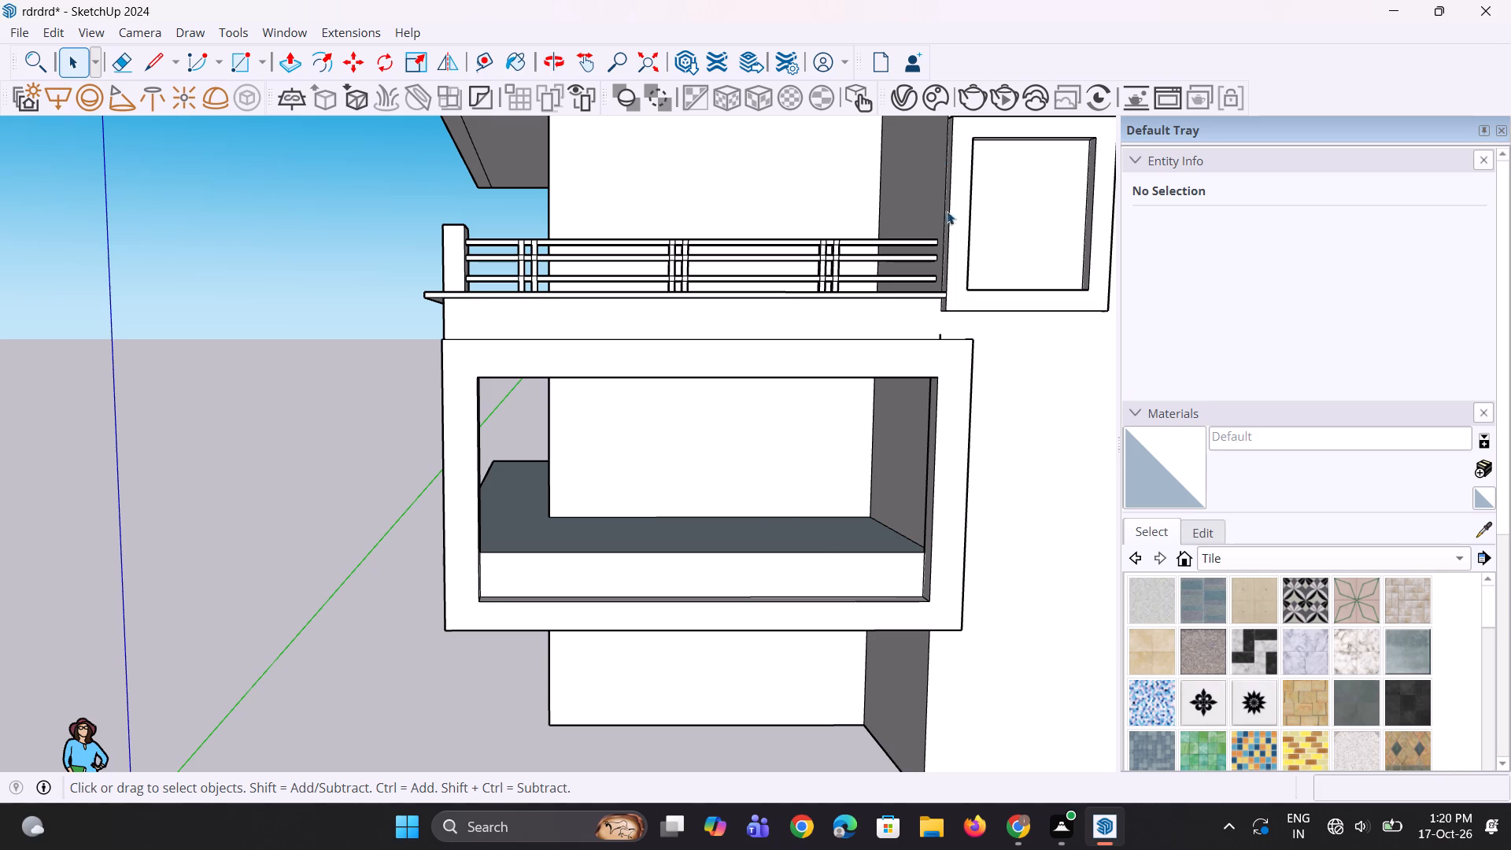
scroll(947, 218, down, 3)
middle_drag(824, 440, 883, 450)
scroll(943, 436, up, 3)
Pull the outer face of the frame's leg nearest the vertical fins outward across the facade.
middle_drag(925, 435, 838, 455)
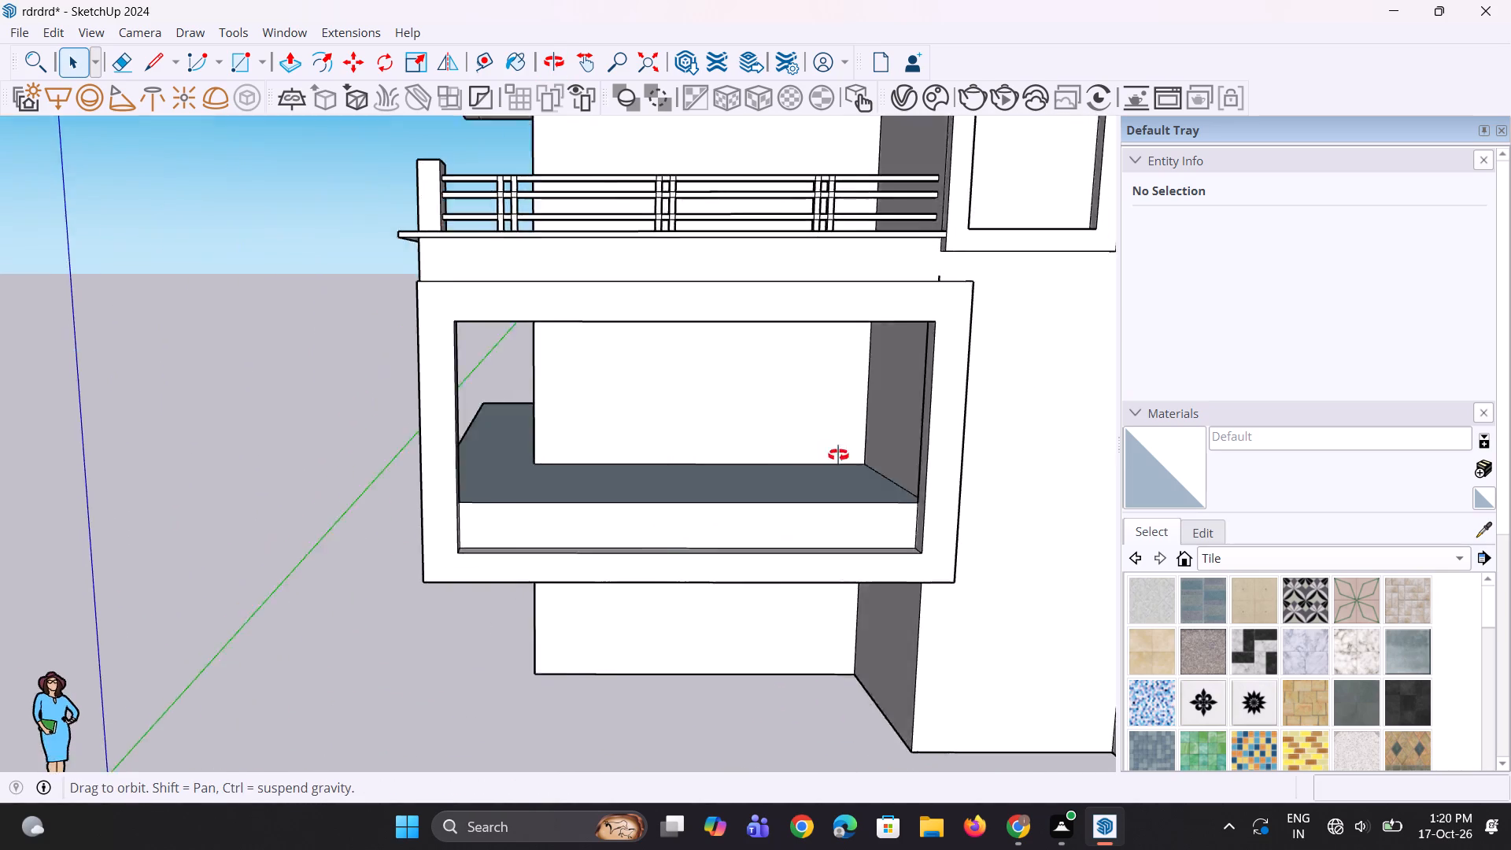
middle_drag(838, 455, 489, 469)
key(p)
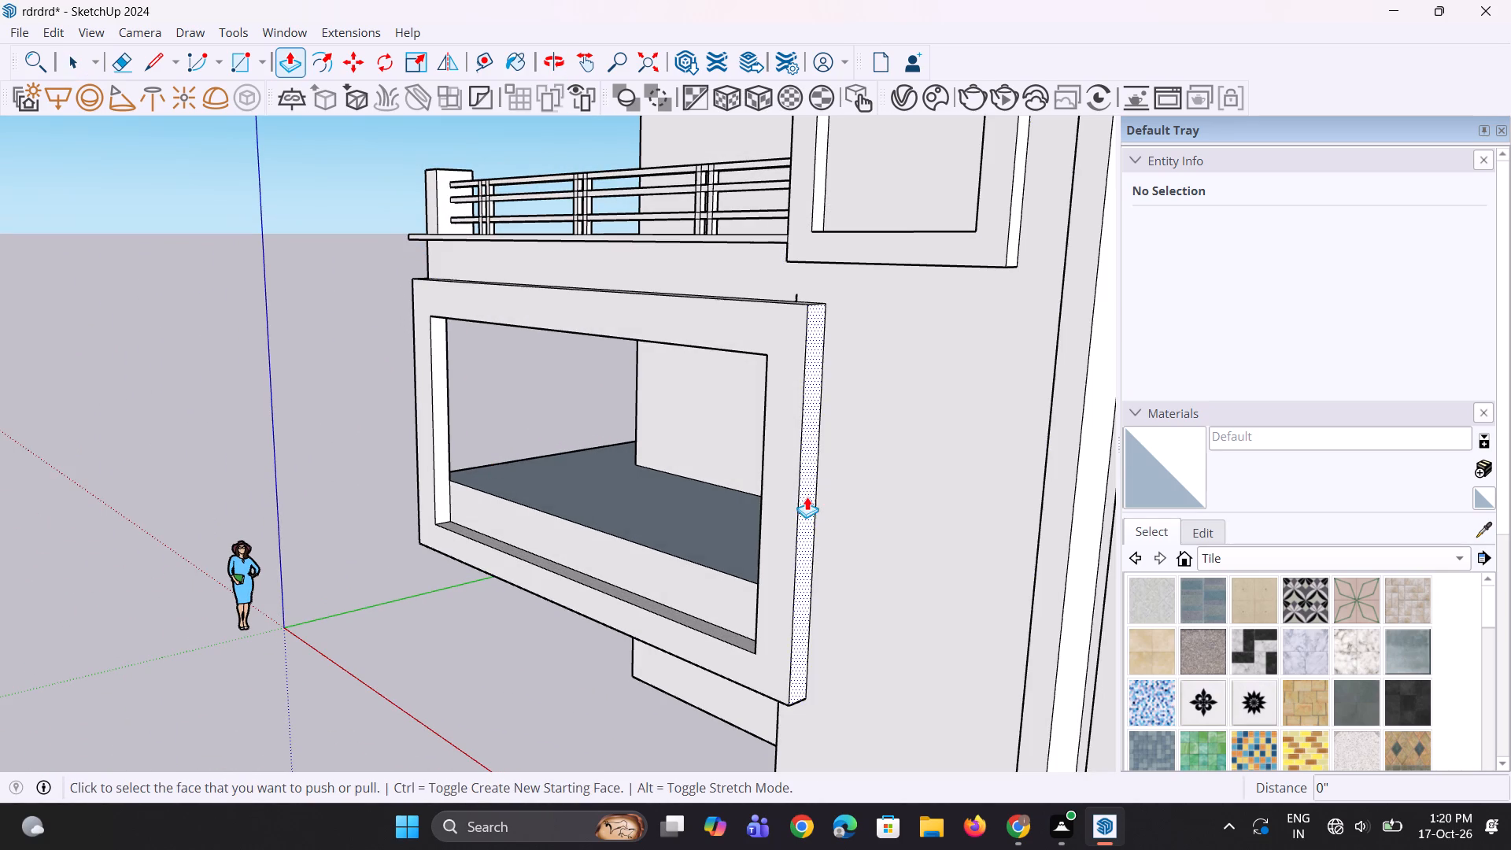
click(804, 495)
click(872, 522)
Push the same leg's inner face away from the opening by 4 1/2" and another 1' 8 15/16" to slim the leg.
middle_drag(676, 523, 1403, 460)
click(708, 443)
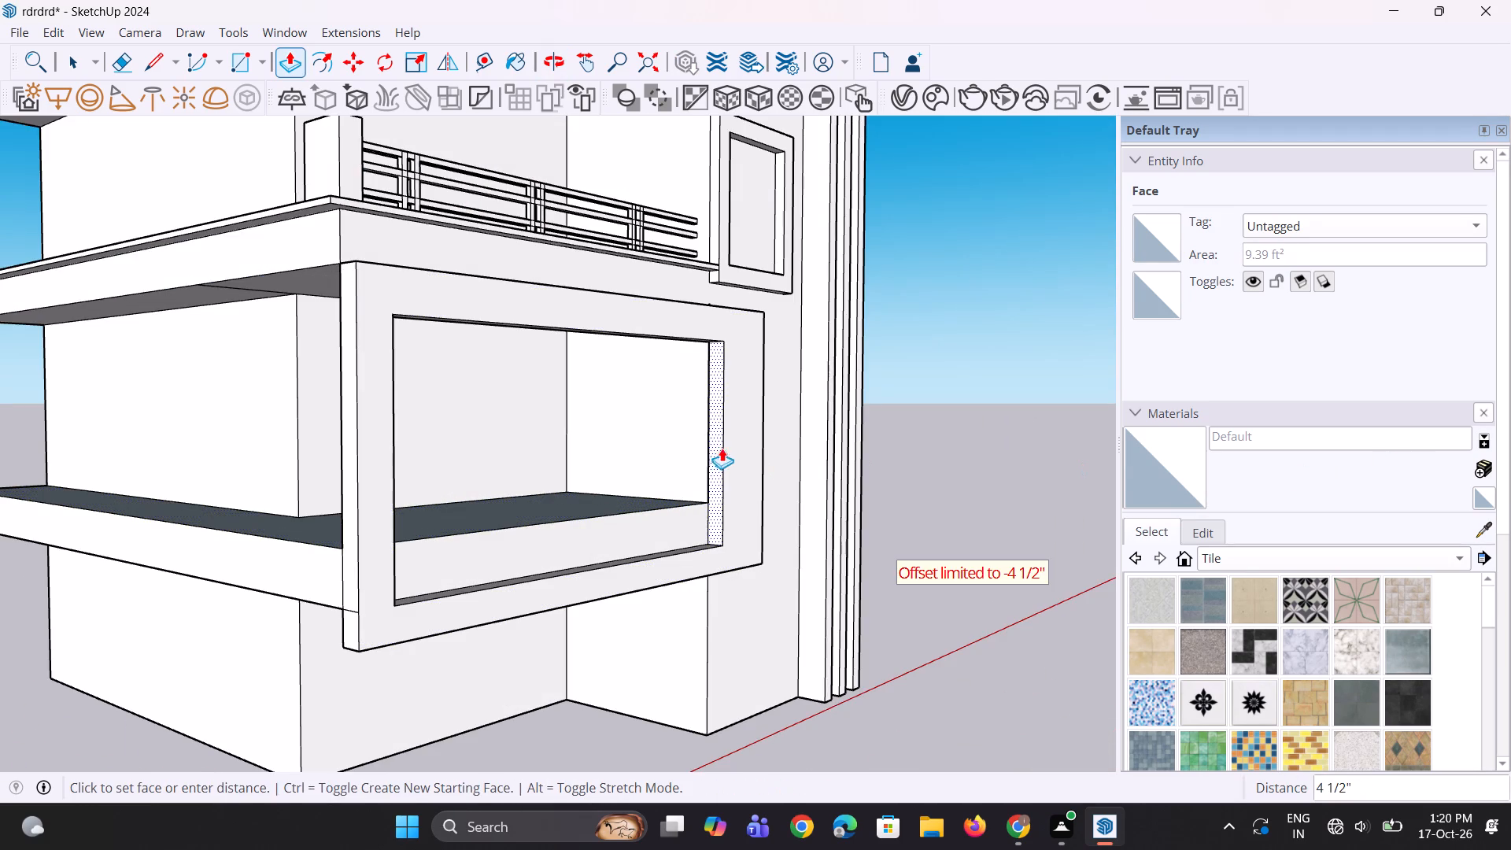
click(731, 450)
click(715, 447)
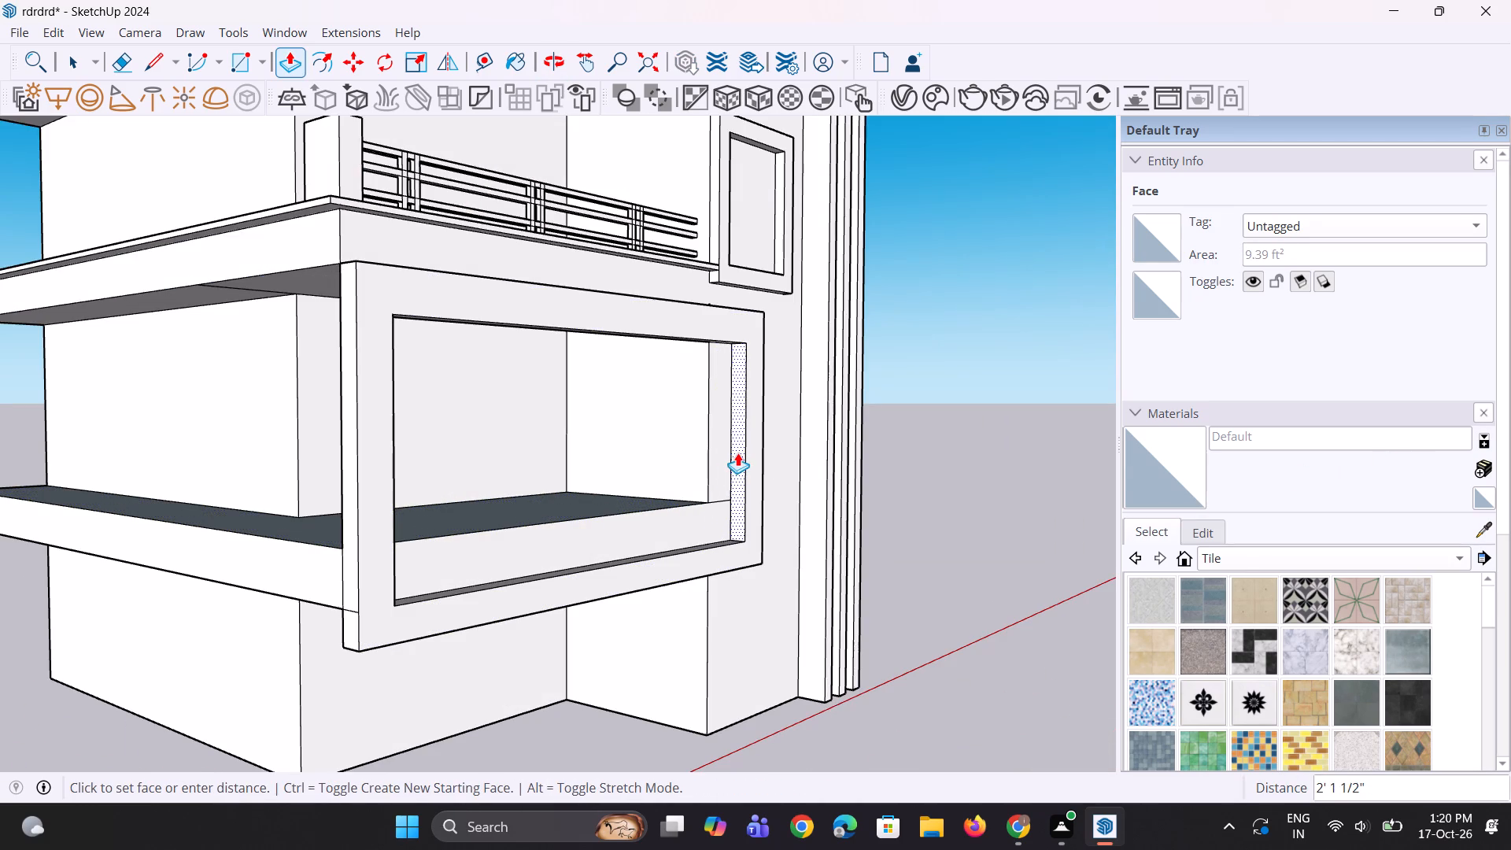
click(733, 453)
Pull the outer face of the leg nearest the vertical fins farther out toward the fins.
scroll(782, 496, up, 1)
middle_drag(782, 496, 554, 479)
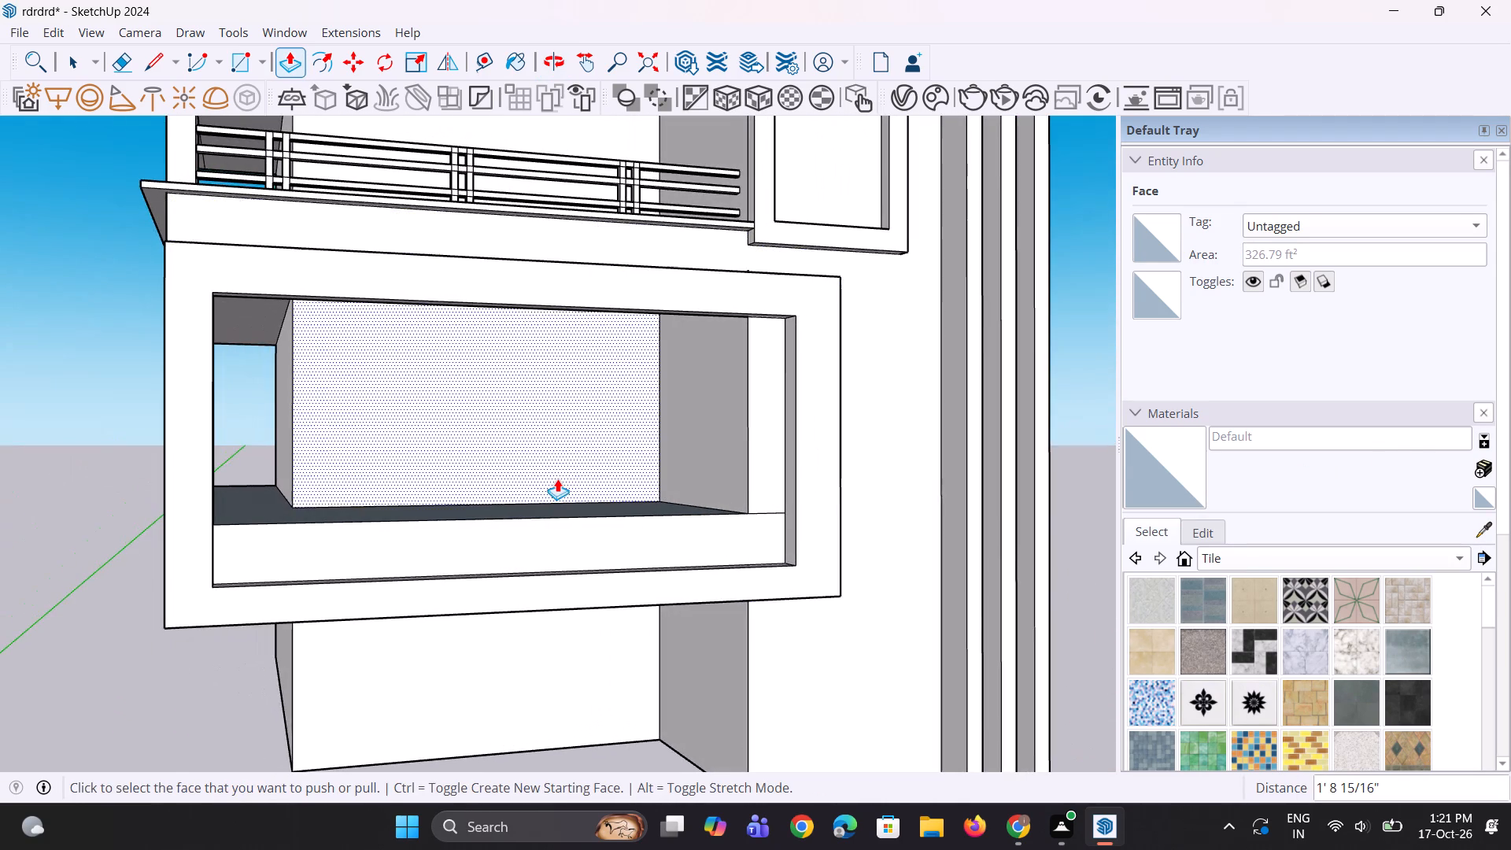
scroll(563, 479, down, 3)
middle_drag(682, 488, 548, 496)
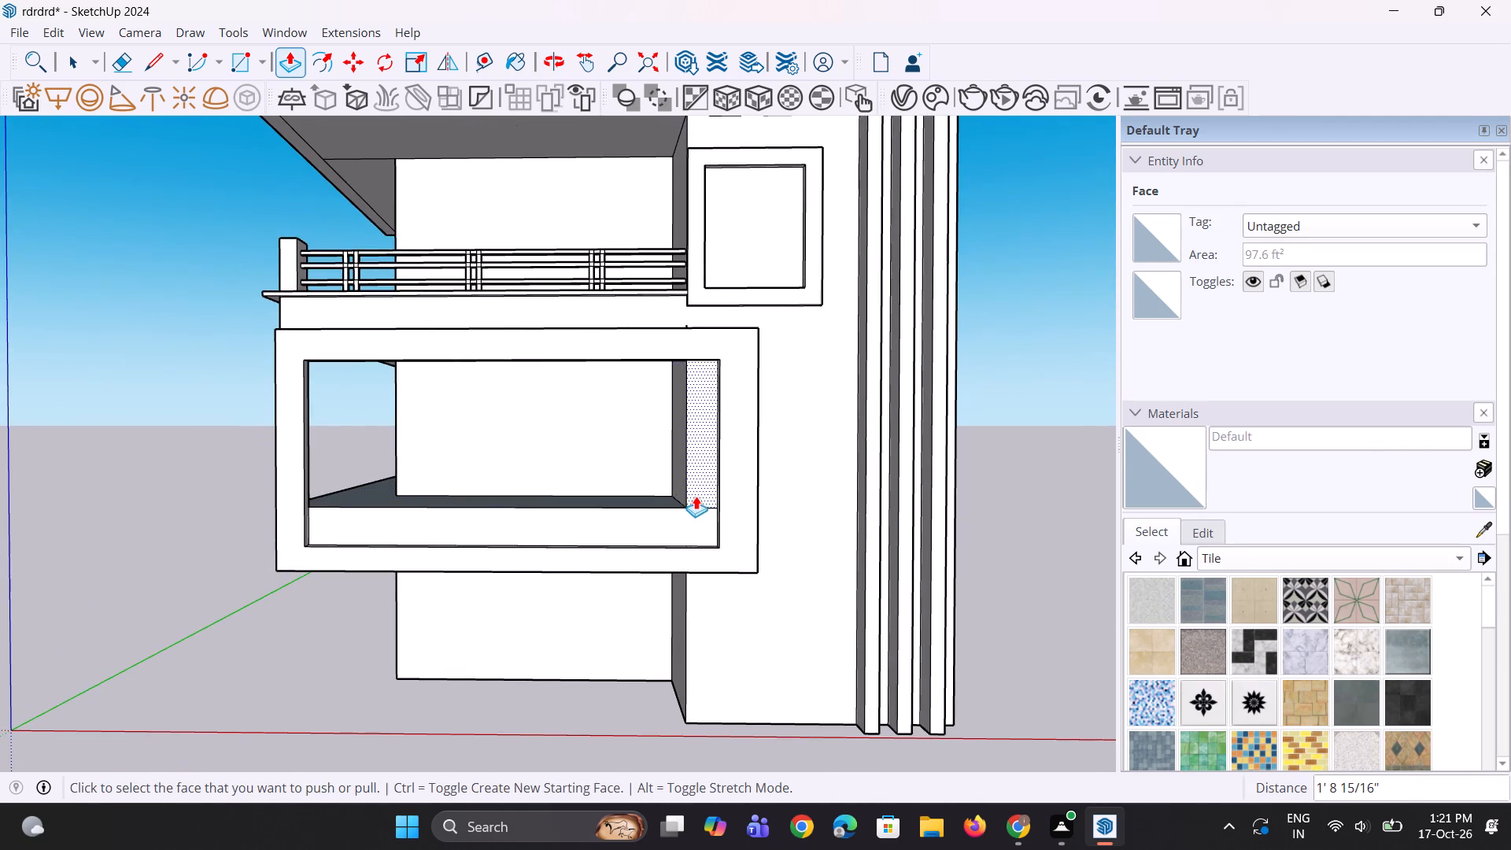
middle_drag(712, 493, 559, 493)
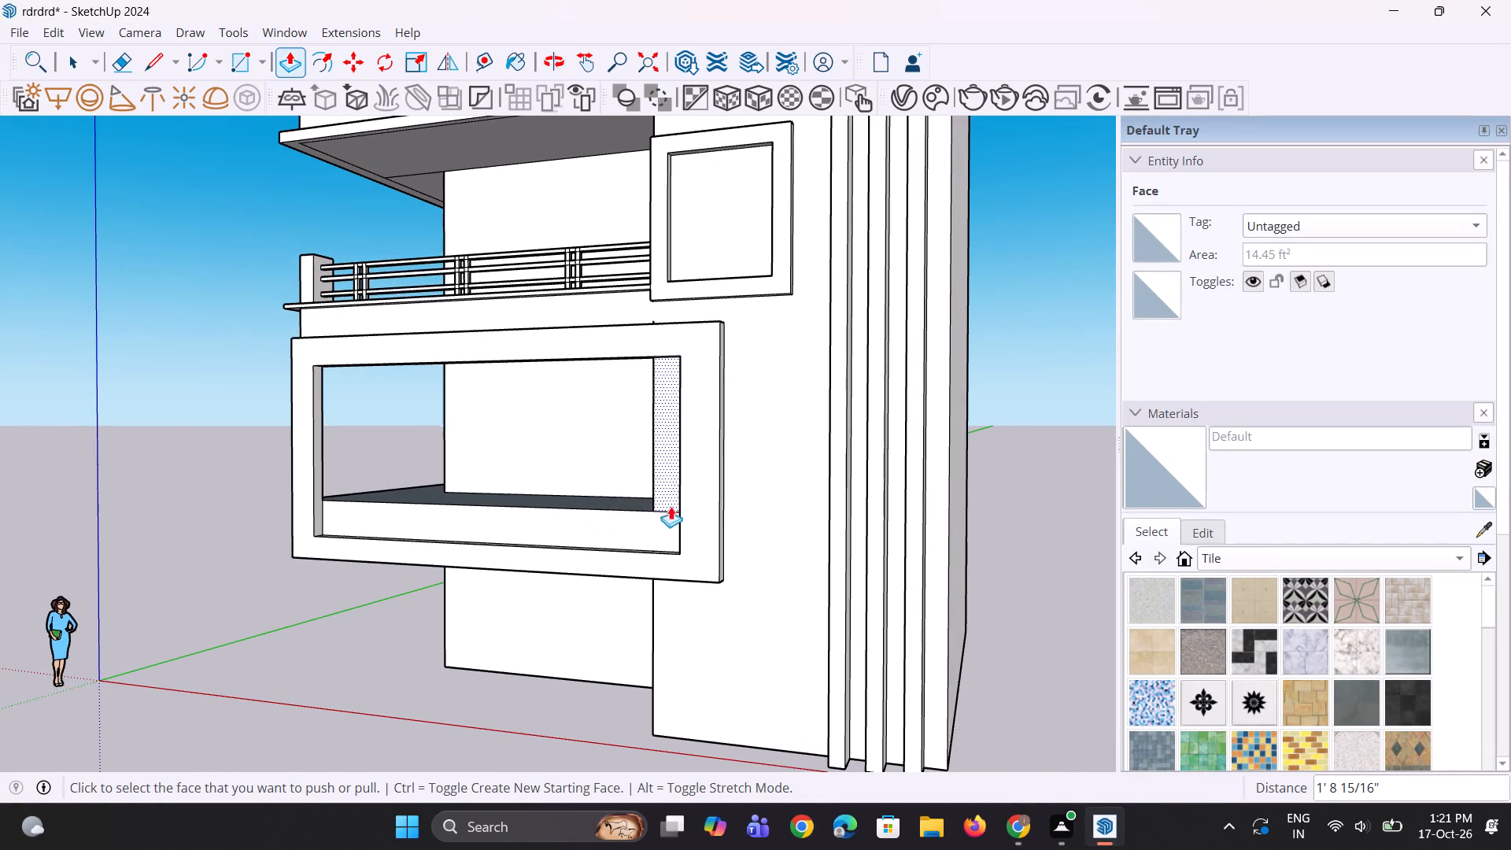
scroll(686, 501, up, 3)
middle_drag(726, 492, 663, 505)
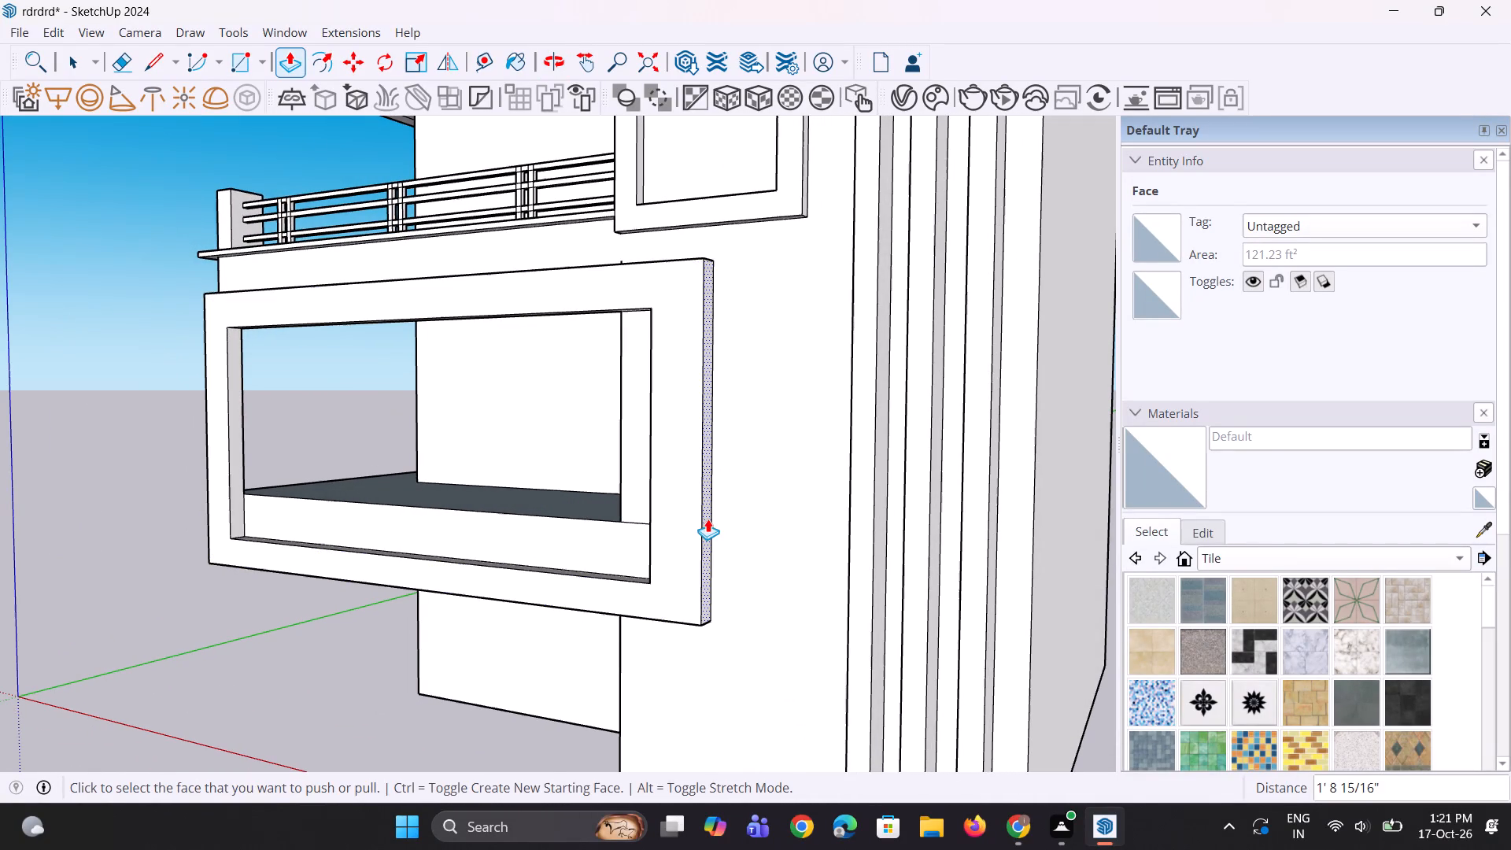
click(707, 519)
click(759, 551)
Push the inner face of that leg about 1' 10 1/4" away from the opening to widen the frame's opening.
middle_drag(635, 517, 1094, 490)
click(747, 485)
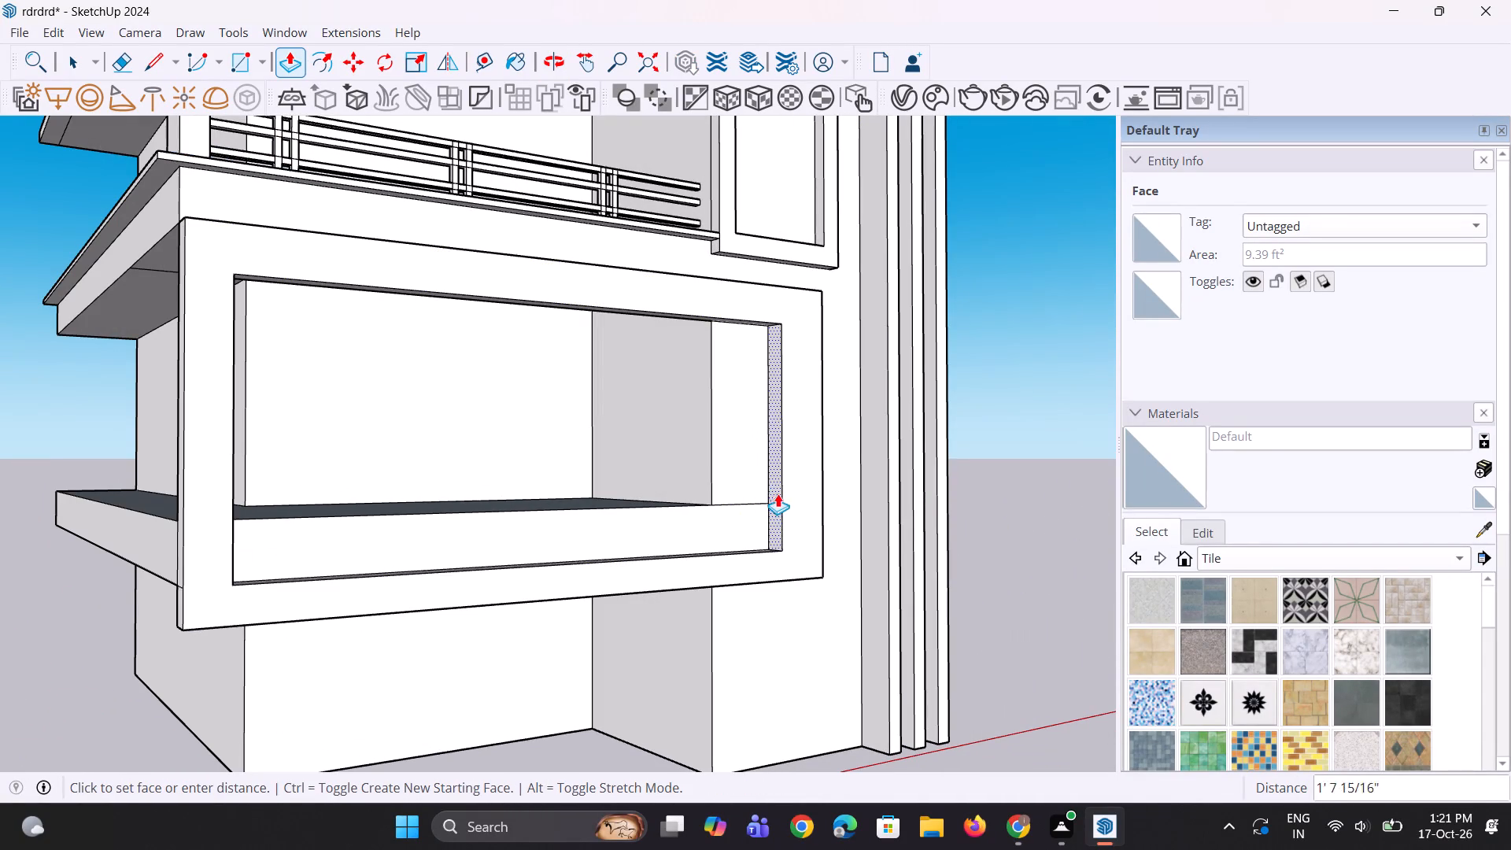
click(778, 494)
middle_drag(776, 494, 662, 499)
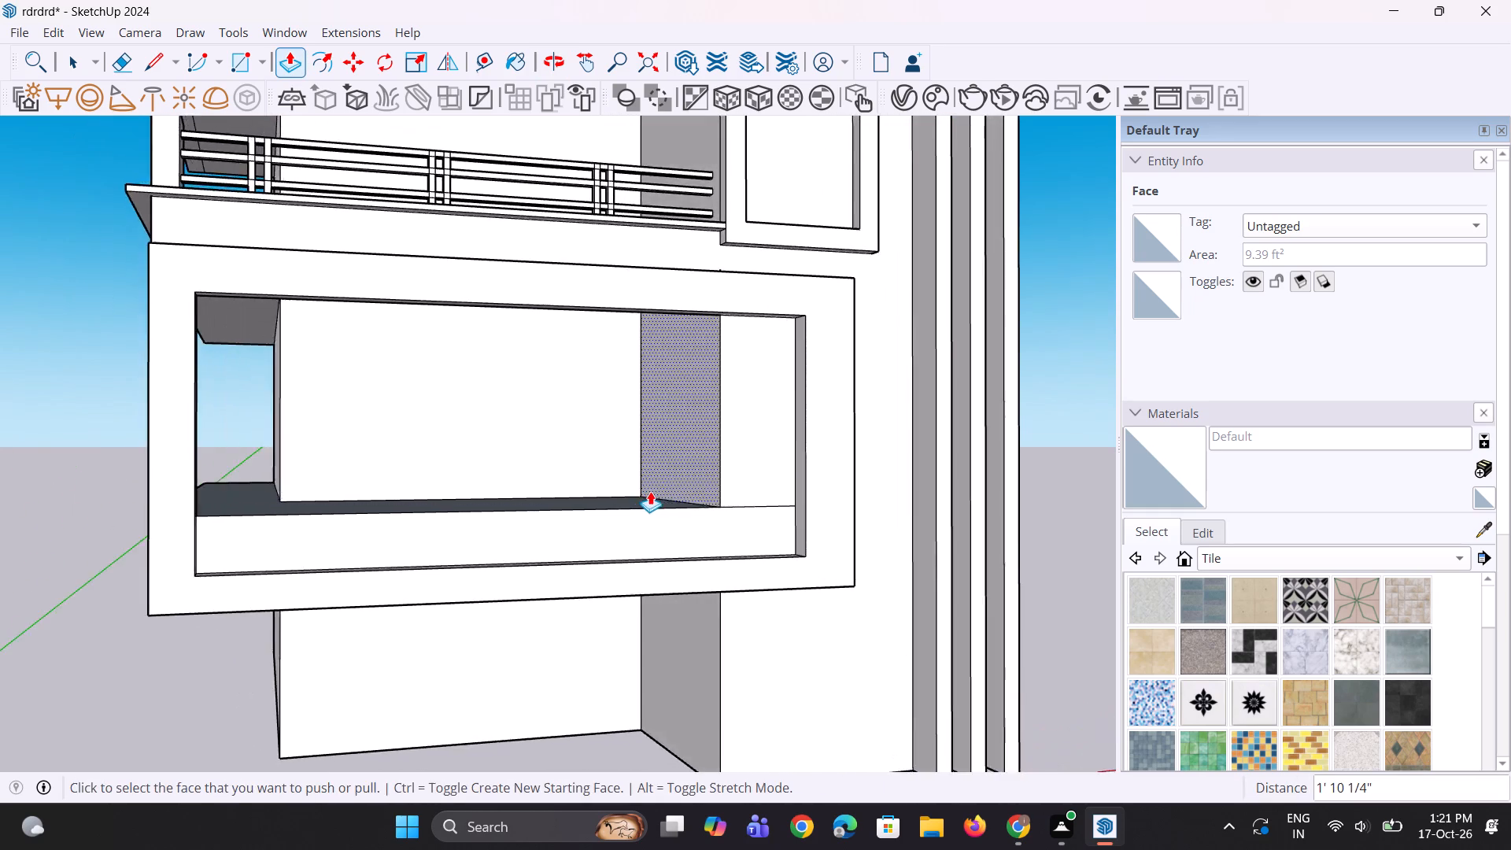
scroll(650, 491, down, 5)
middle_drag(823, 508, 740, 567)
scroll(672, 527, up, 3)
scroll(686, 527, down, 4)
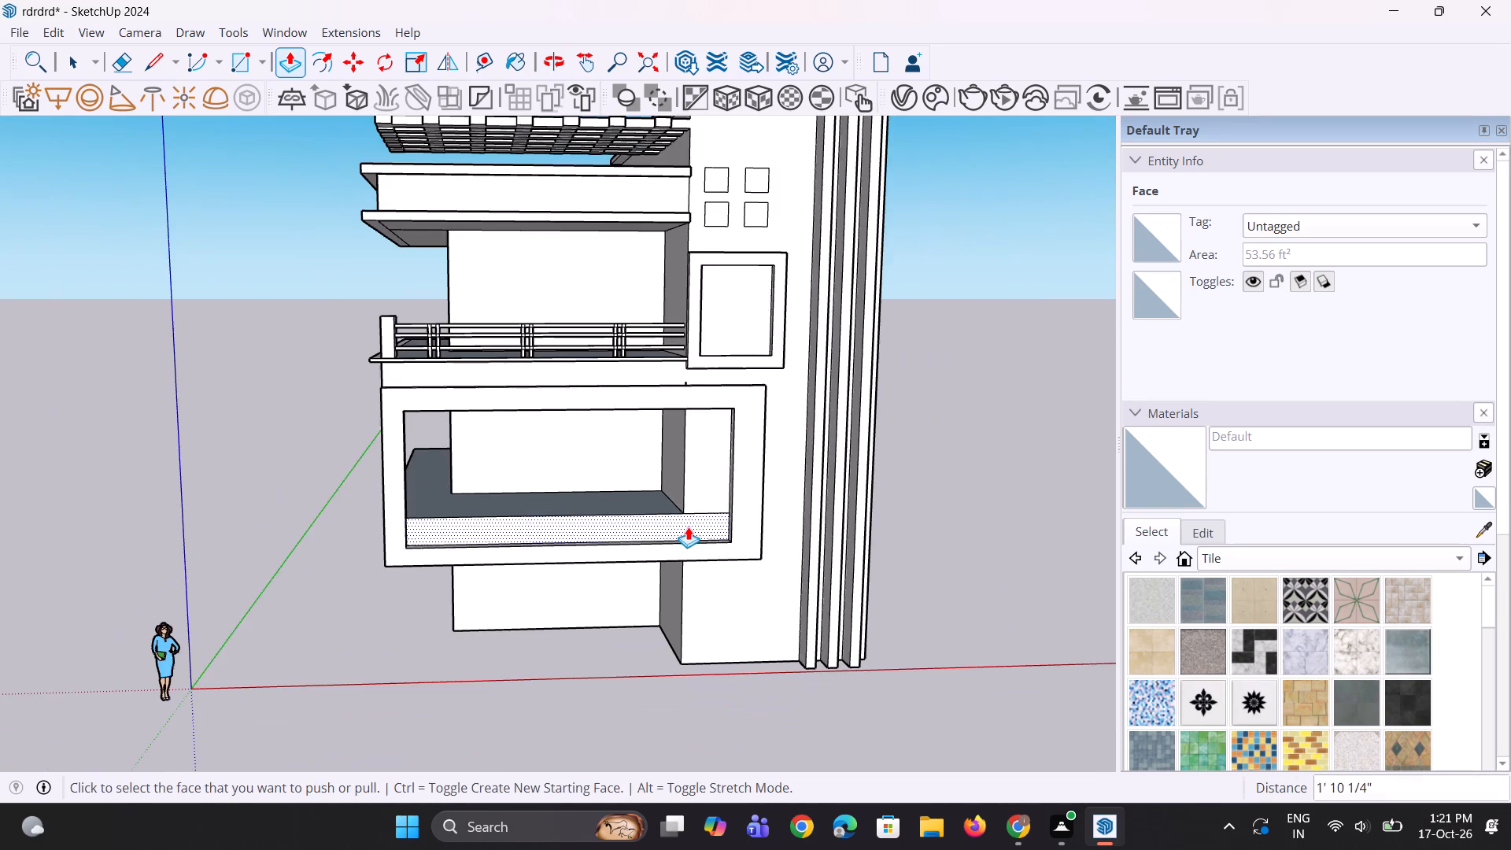
Examine the front facade and its projecting middle-floor frame from several heights and distances.
middle_drag(685, 527, 660, 456)
scroll(678, 543, down, 3)
middle_drag(669, 543, 659, 538)
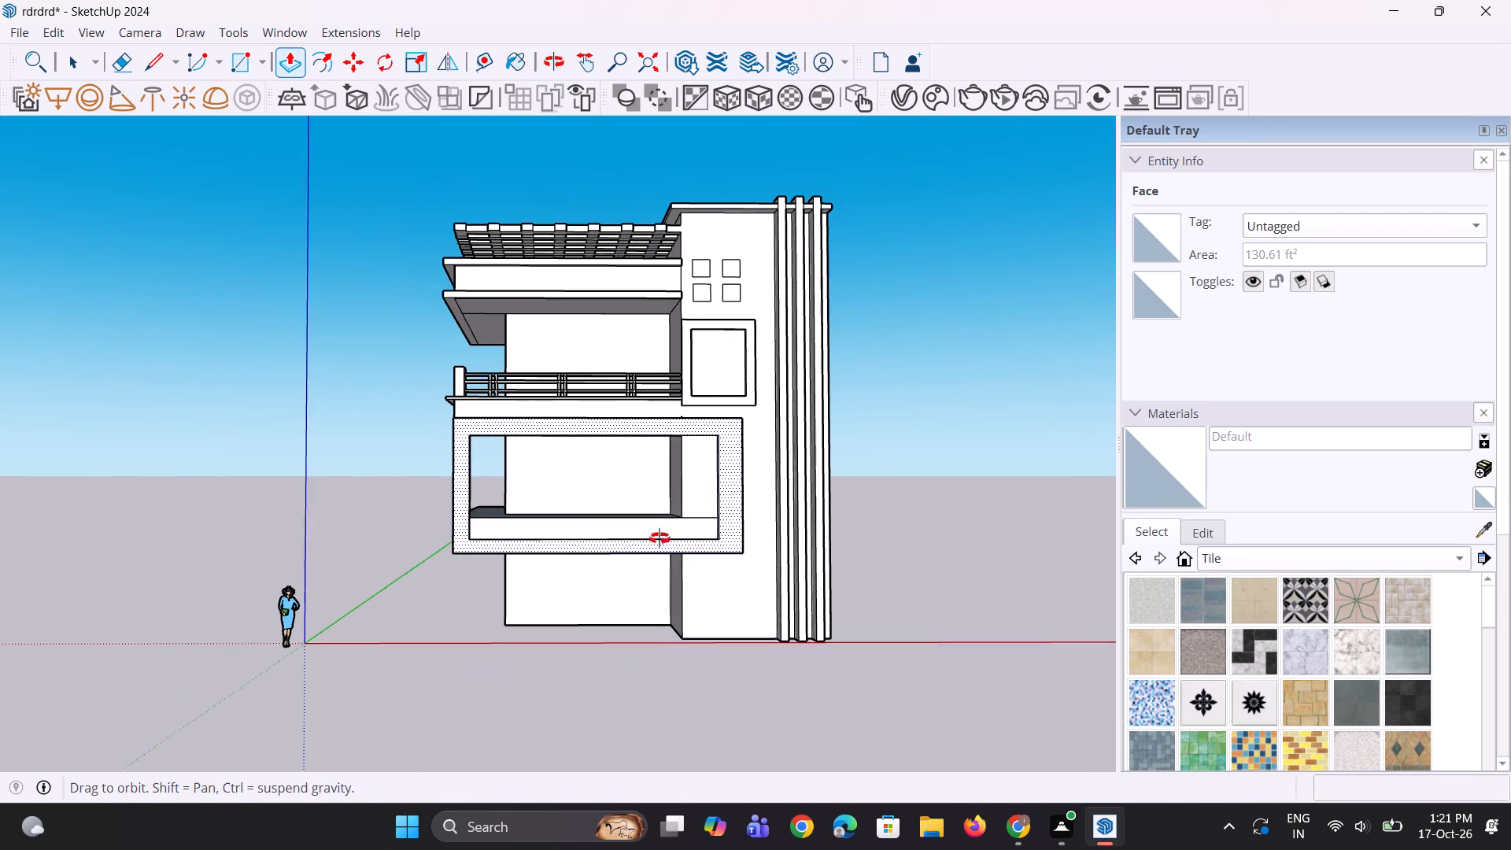
middle_drag(659, 538, 659, 507)
scroll(659, 506, down, 3)
scroll(663, 501, up, 3)
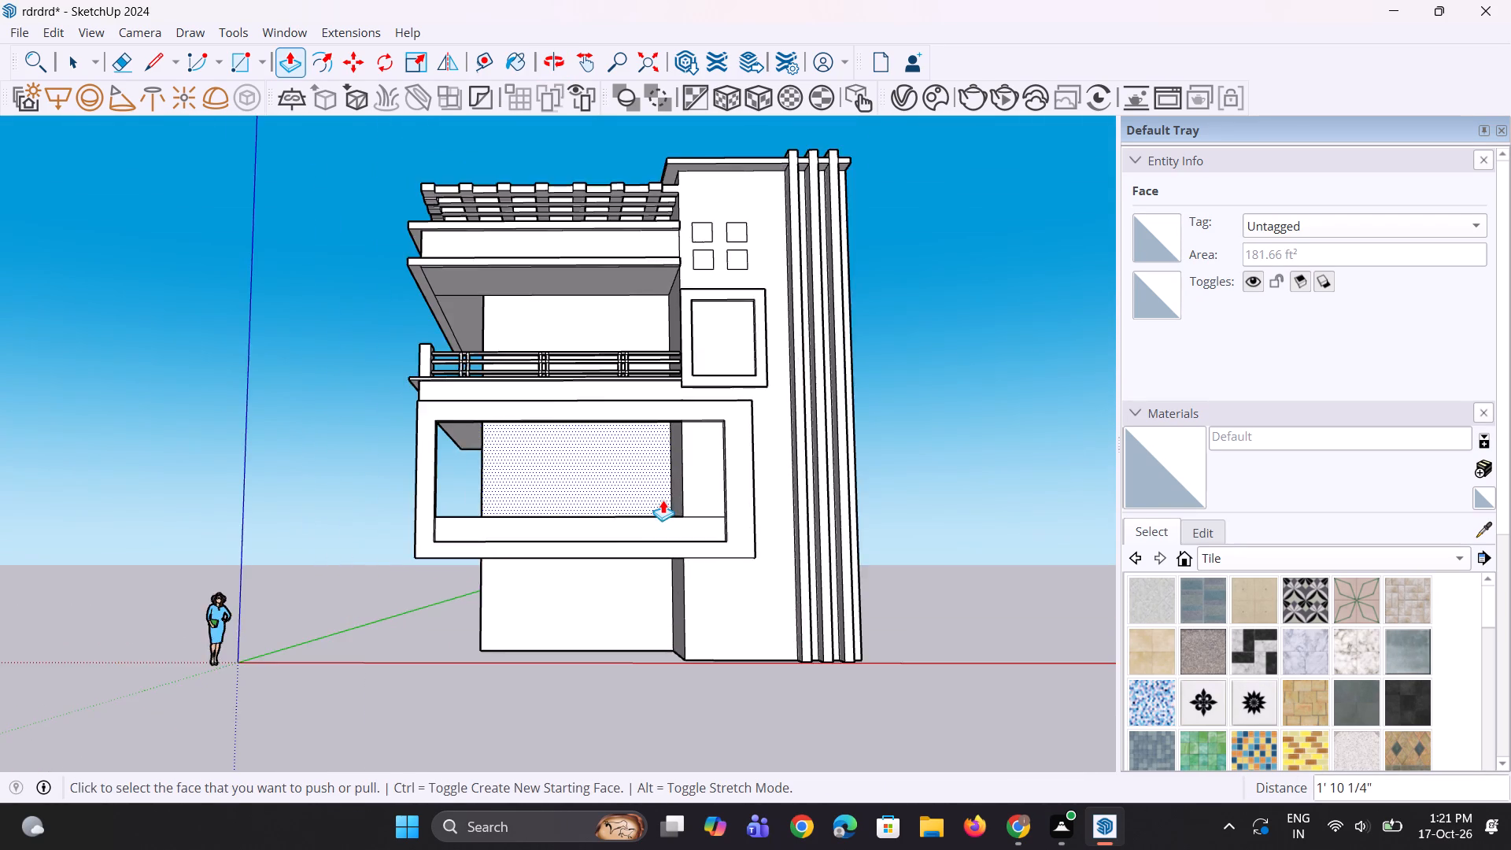
scroll(663, 500, up, 3)
middle_drag(667, 499, 660, 541)
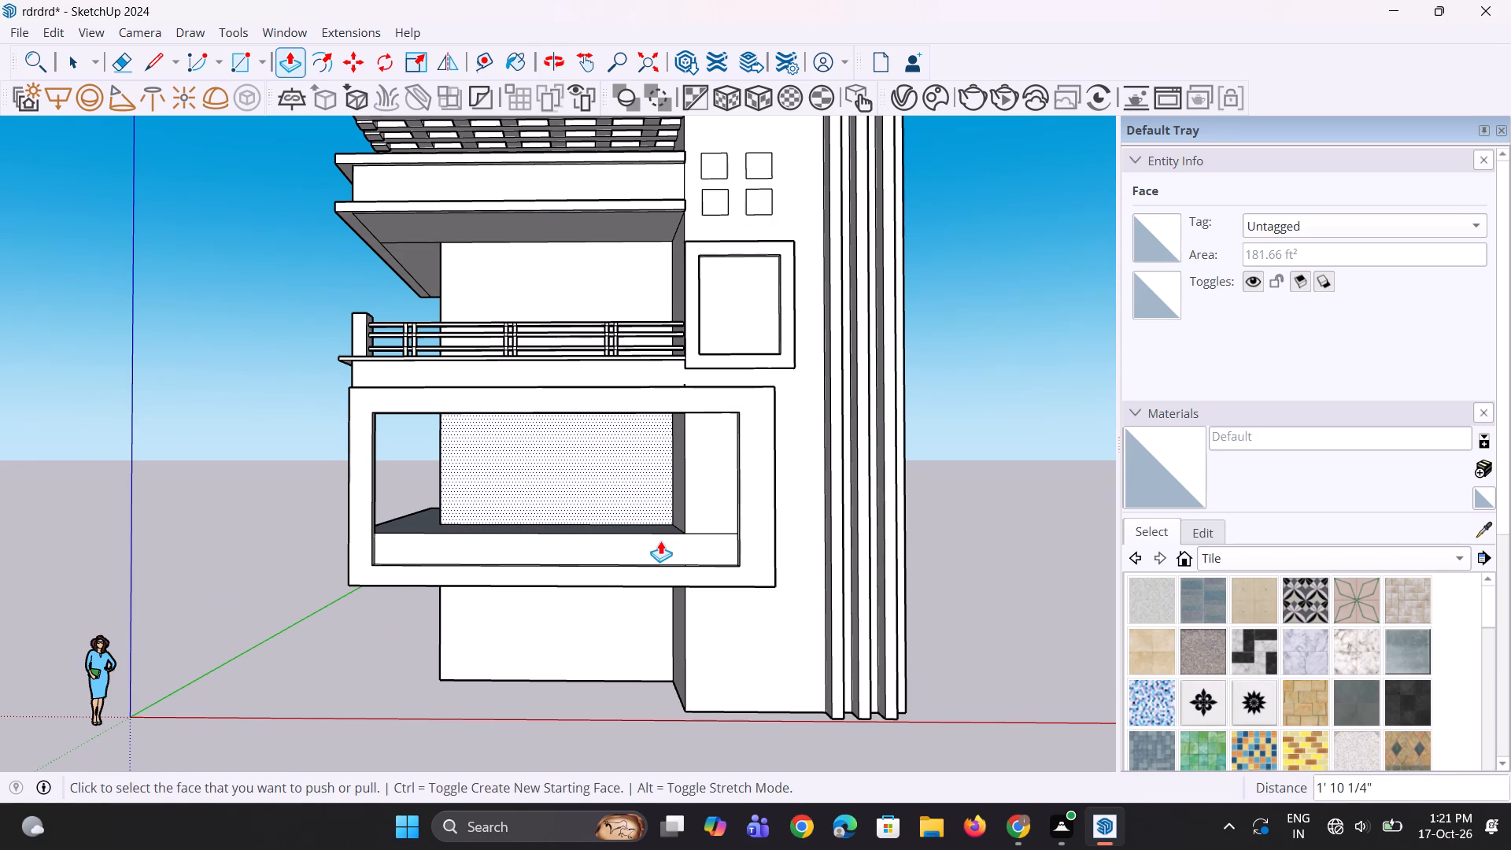
scroll(660, 541, down, 4)
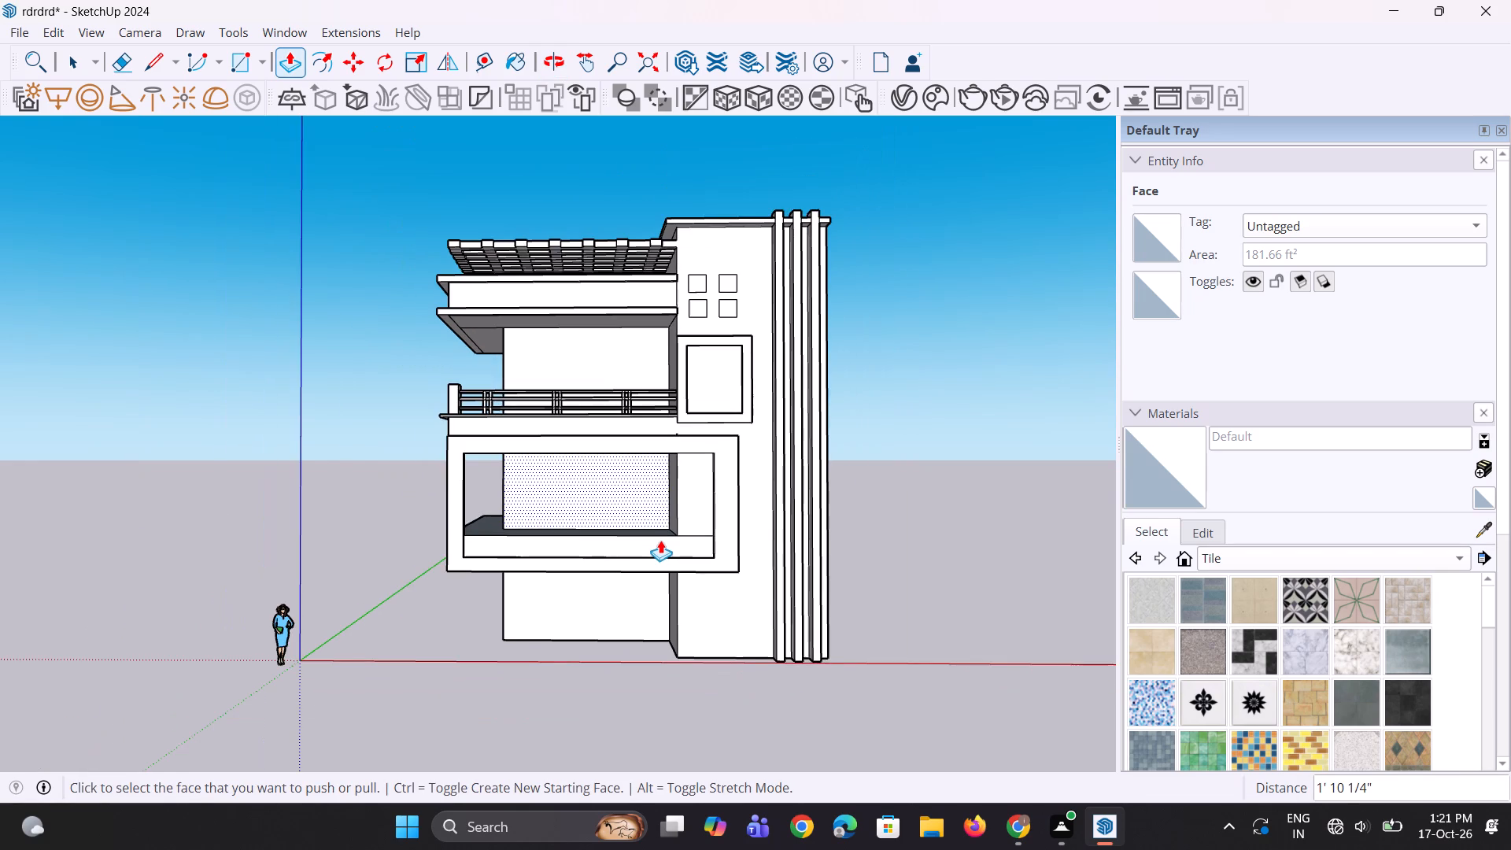
scroll(660, 539, down, 2)
middle_drag(699, 593, 677, 516)
scroll(686, 531, up, 4)
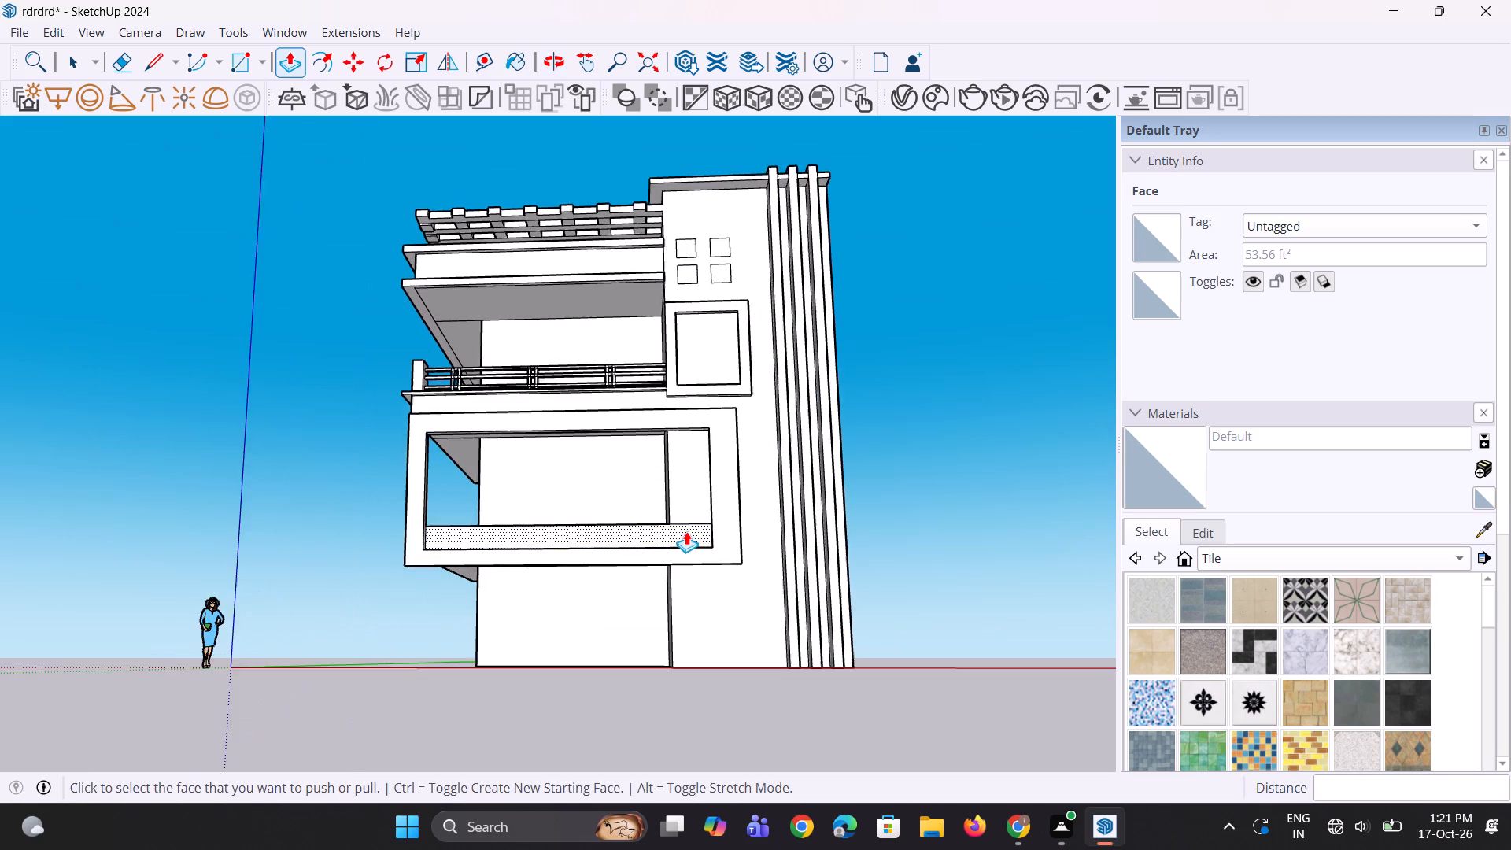
middle_drag(706, 534, 726, 545)
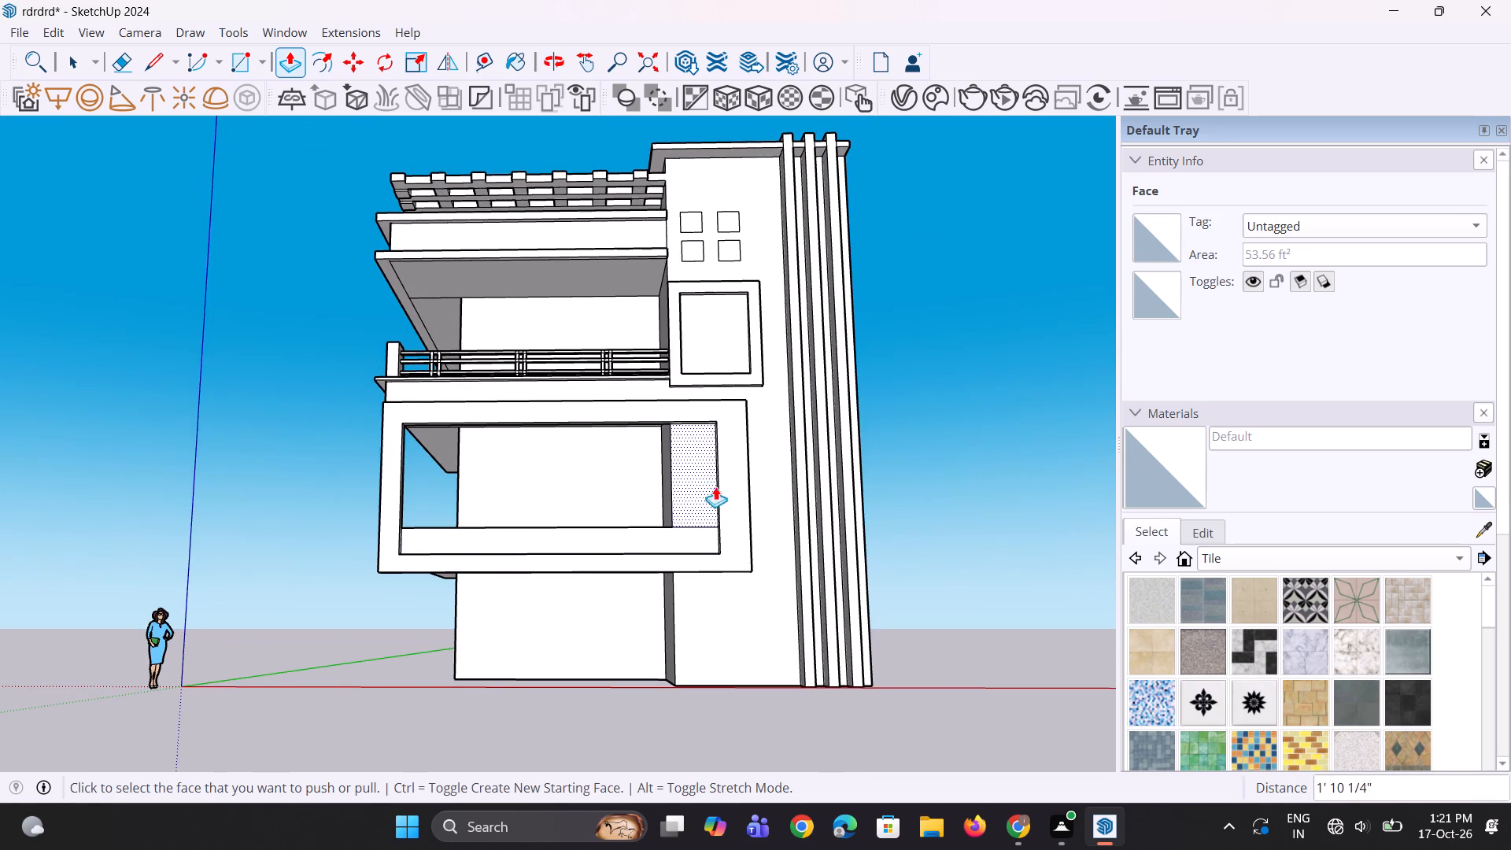
scroll(711, 471, down, 2)
middle_drag(709, 498, 707, 532)
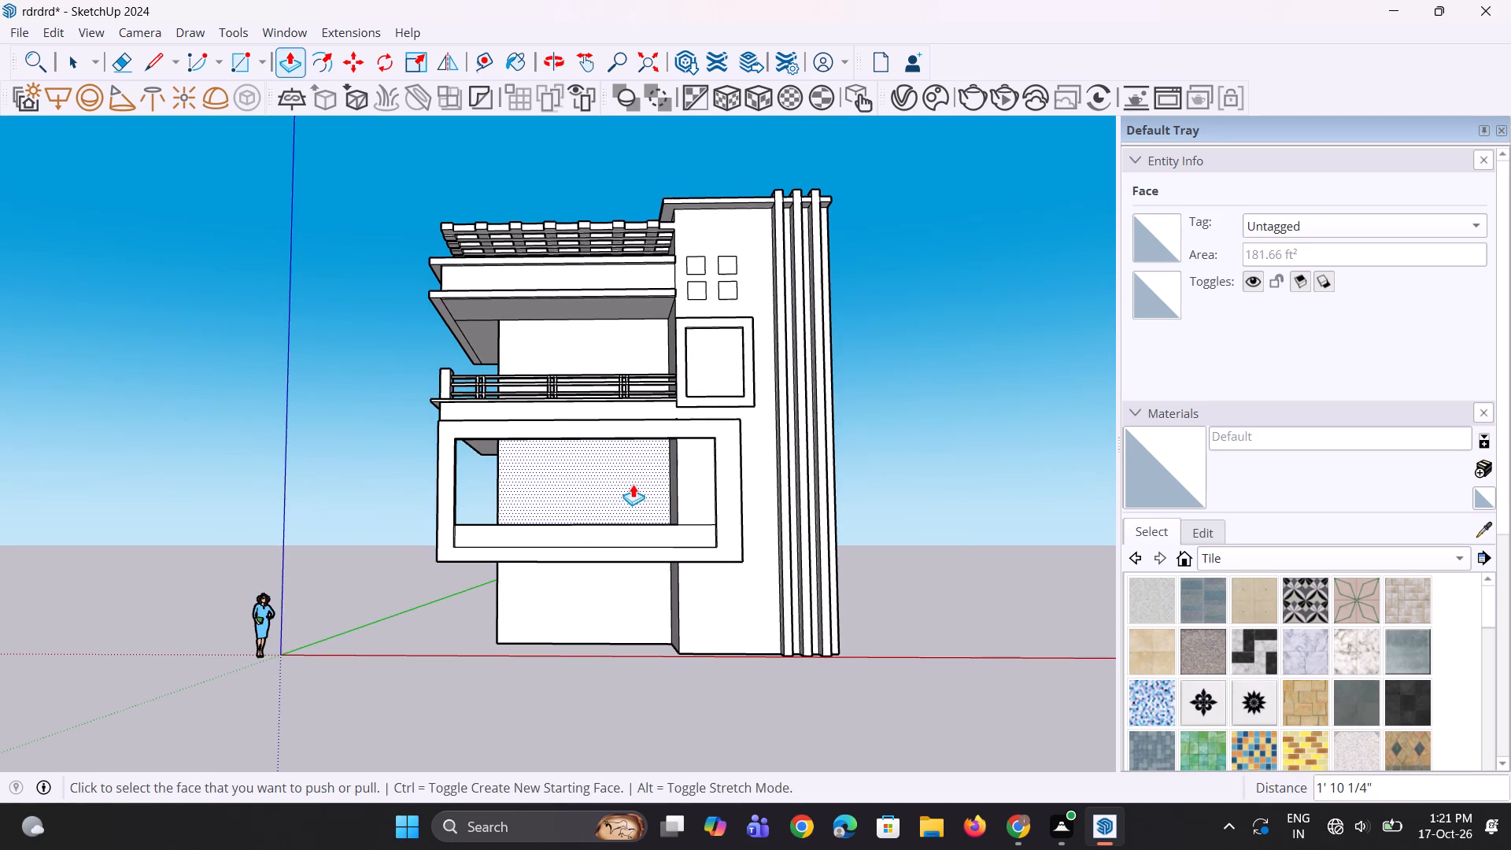
middle_drag(637, 481, 640, 519)
scroll(641, 527, up, 4)
Copy the middle-floor slab's front edge about 11 1/8" inward onto the floor behind the projecting frame.
middle_drag(595, 537, 807, 566)
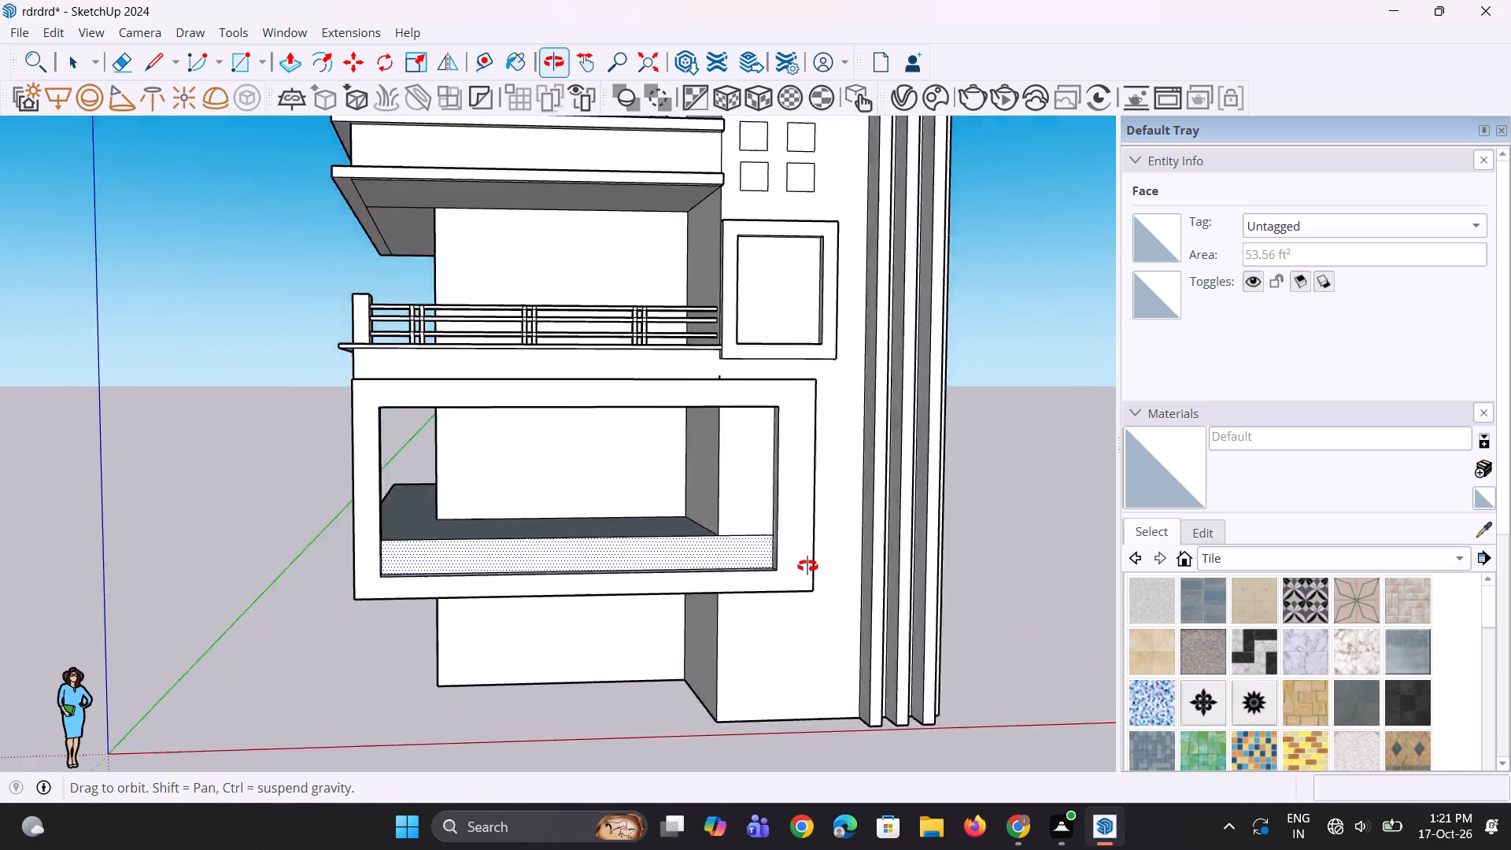
middle_drag(807, 566, 1099, 560)
middle_drag(567, 544, 562, 659)
scroll(644, 556, up, 3)
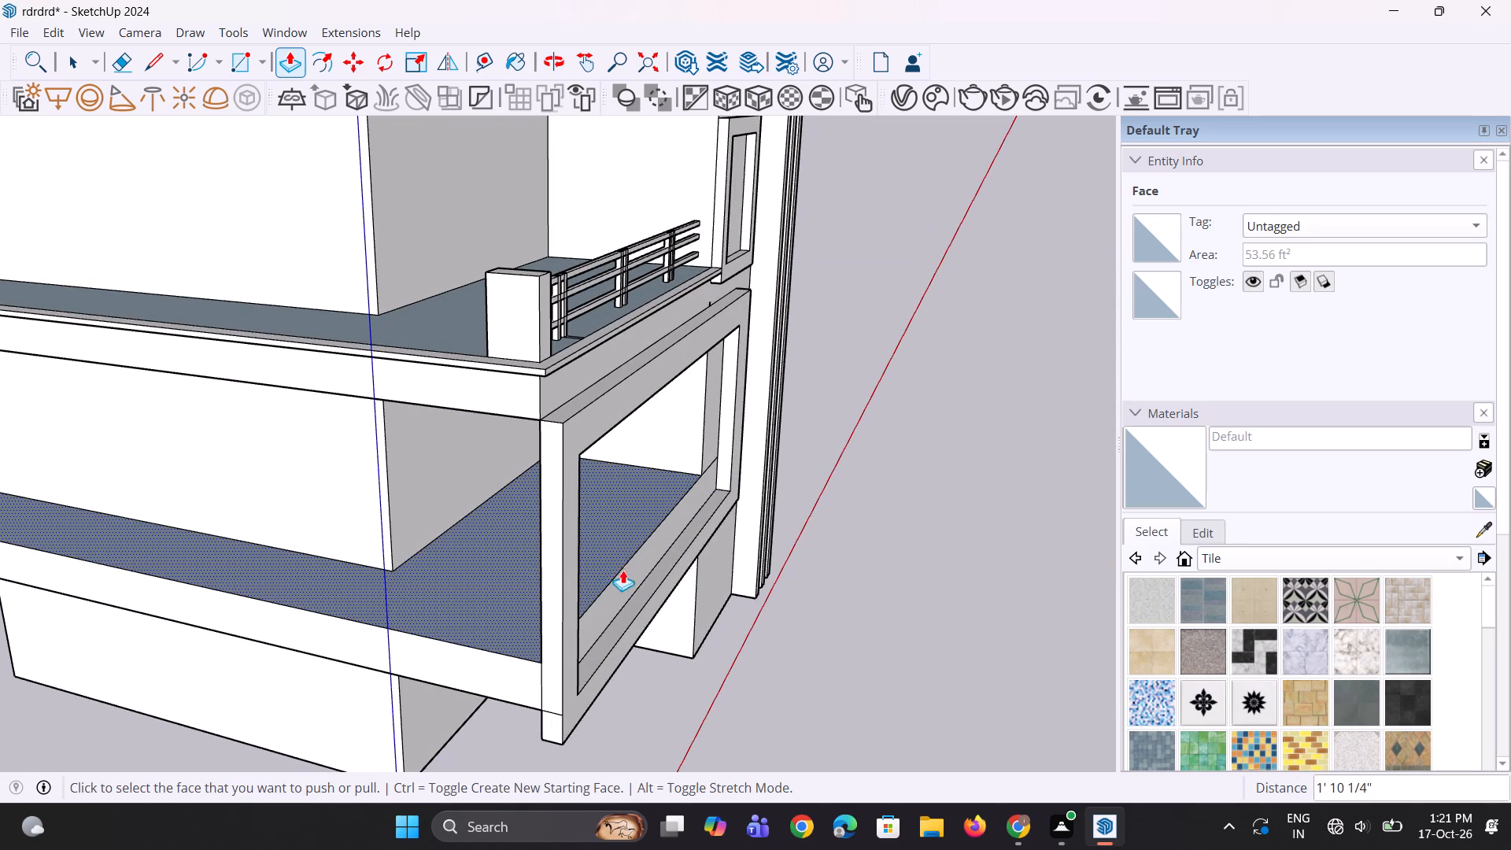
key(space)
click(626, 561)
scroll(624, 589, up, 3)
key(m)
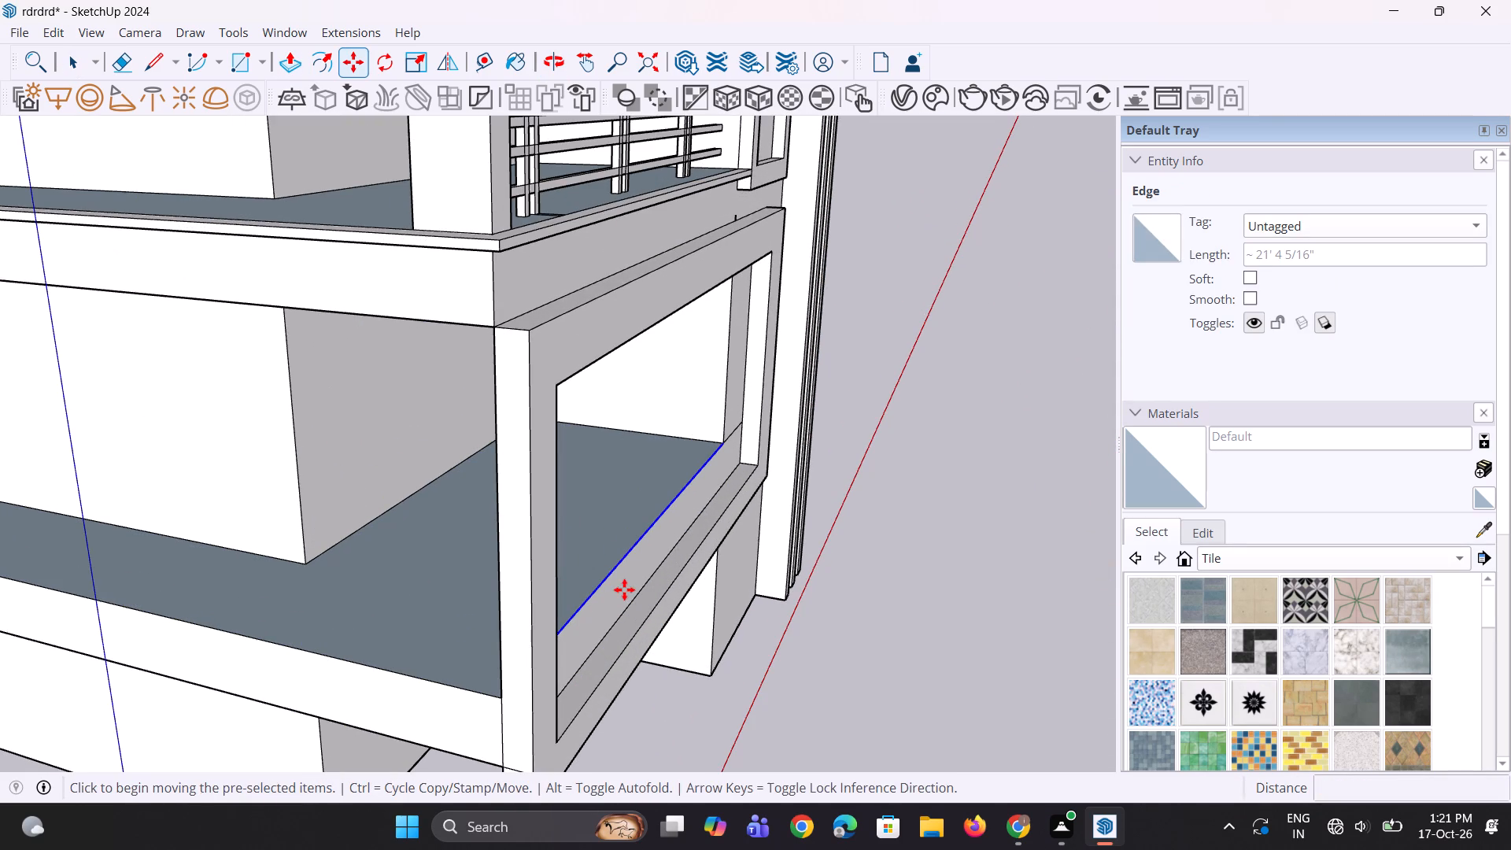
scroll(705, 413, up, 4)
click(726, 454)
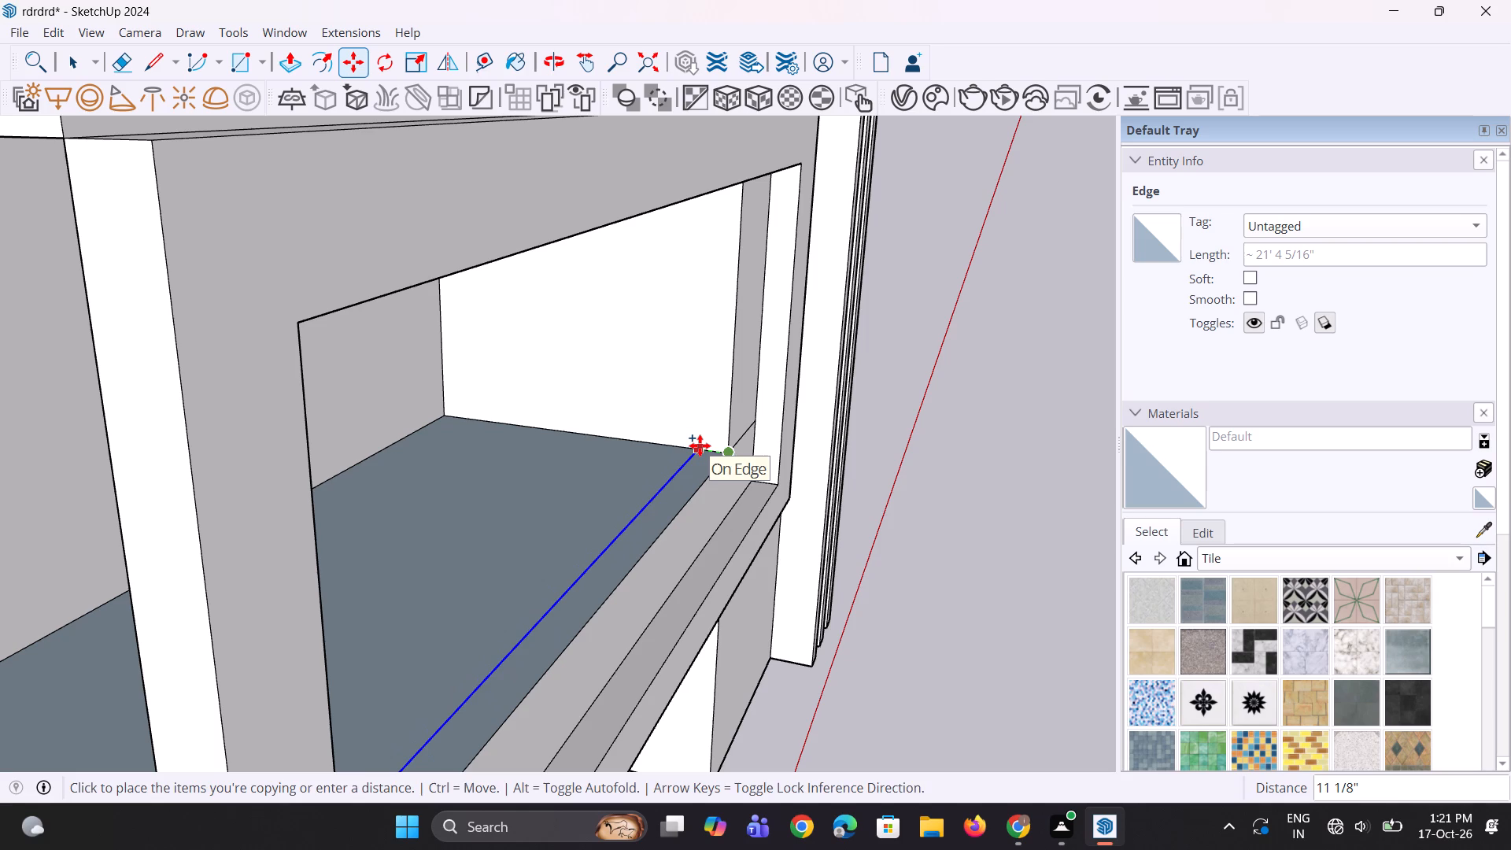
click(700, 445)
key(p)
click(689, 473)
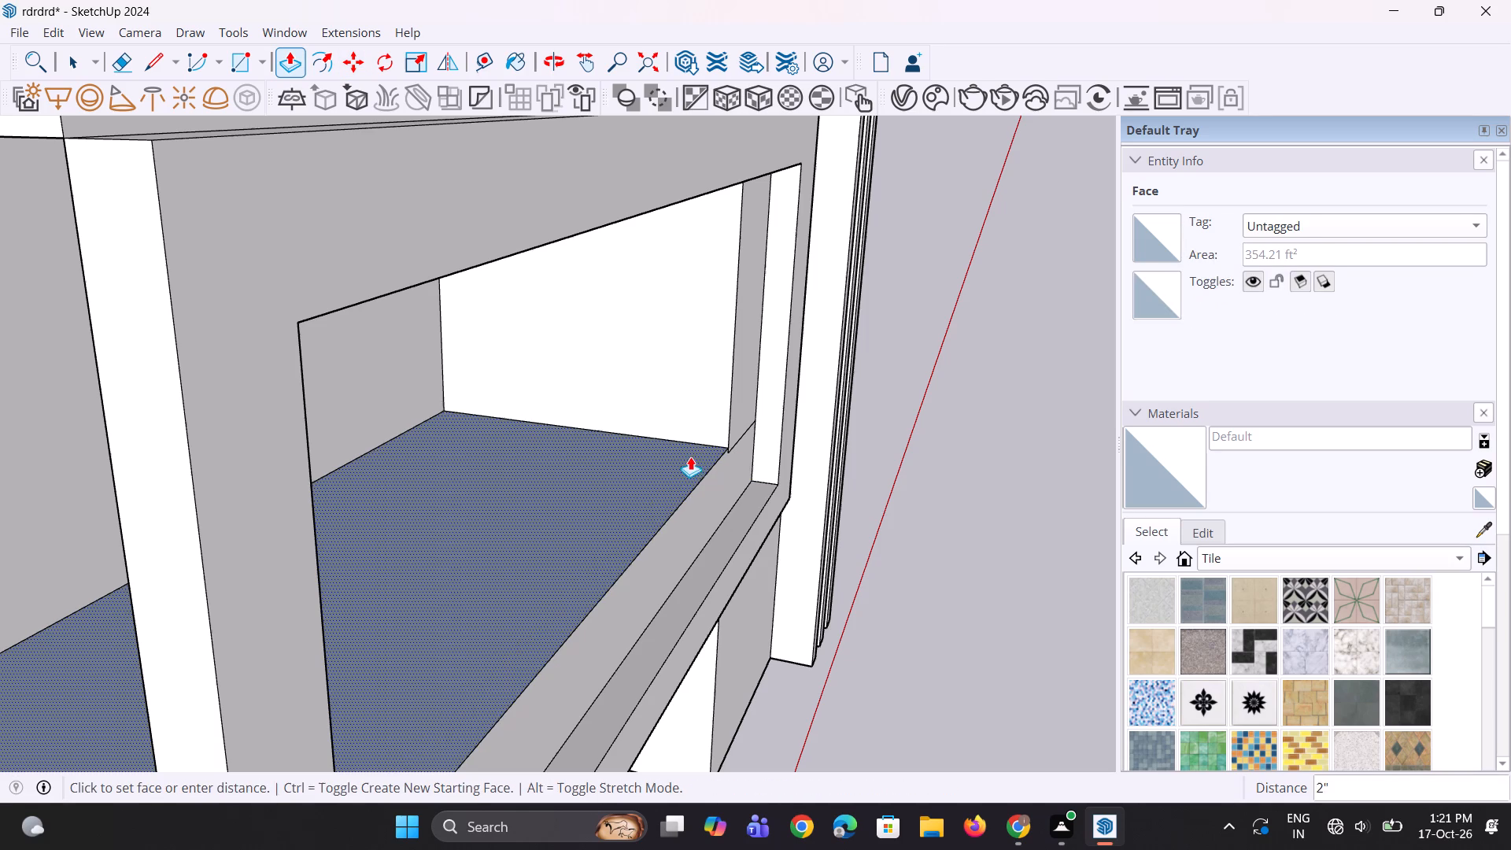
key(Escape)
Draw an 11 1/8" line from the copied edge's free end to the slab's front edge to close the floor strip.
scroll(680, 448, down, 5)
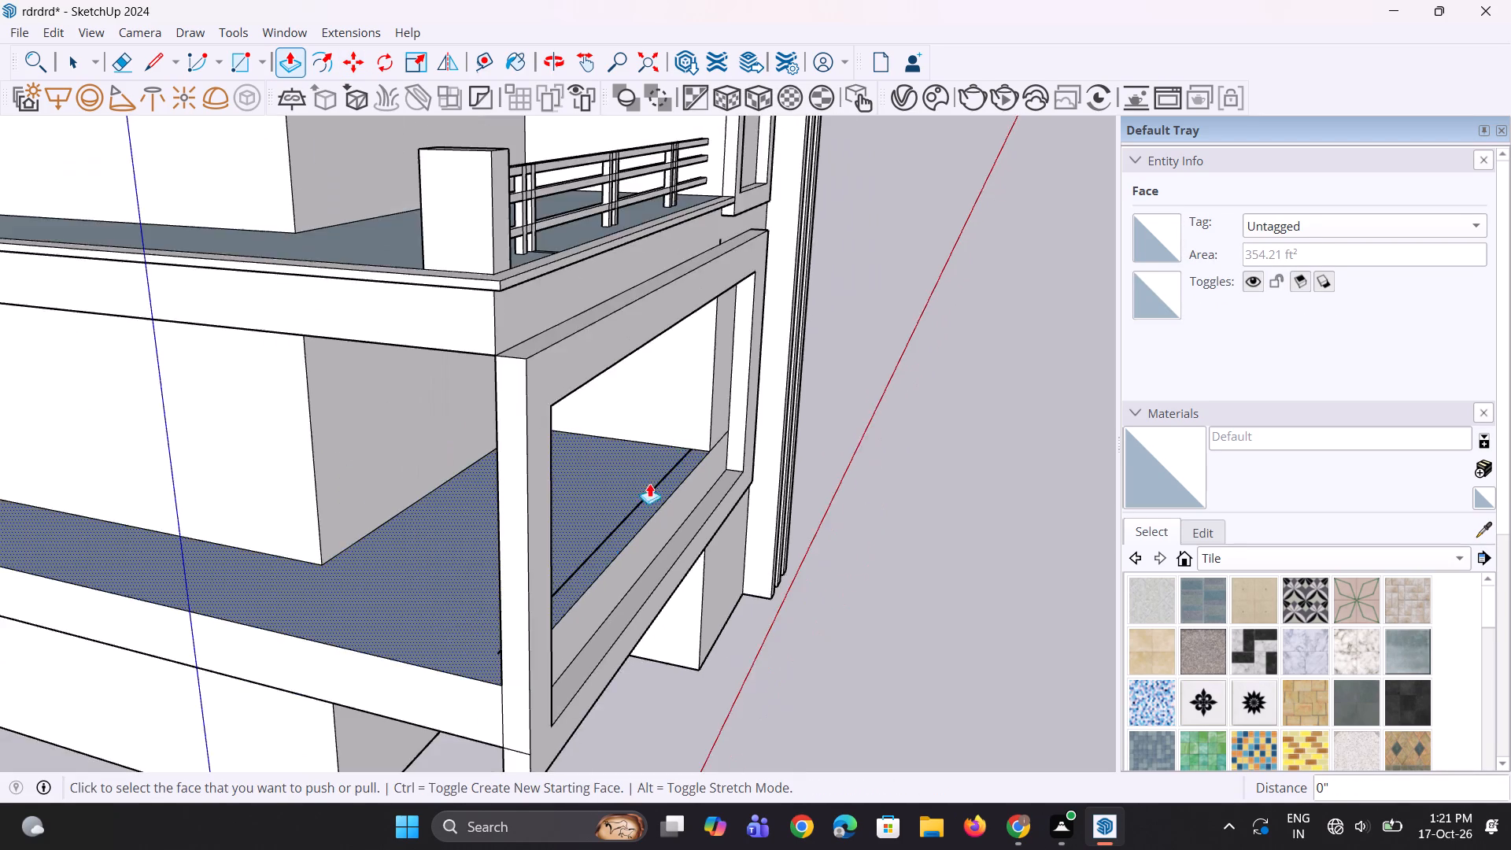
middle_drag(576, 593, 751, 617)
scroll(585, 645, up, 3)
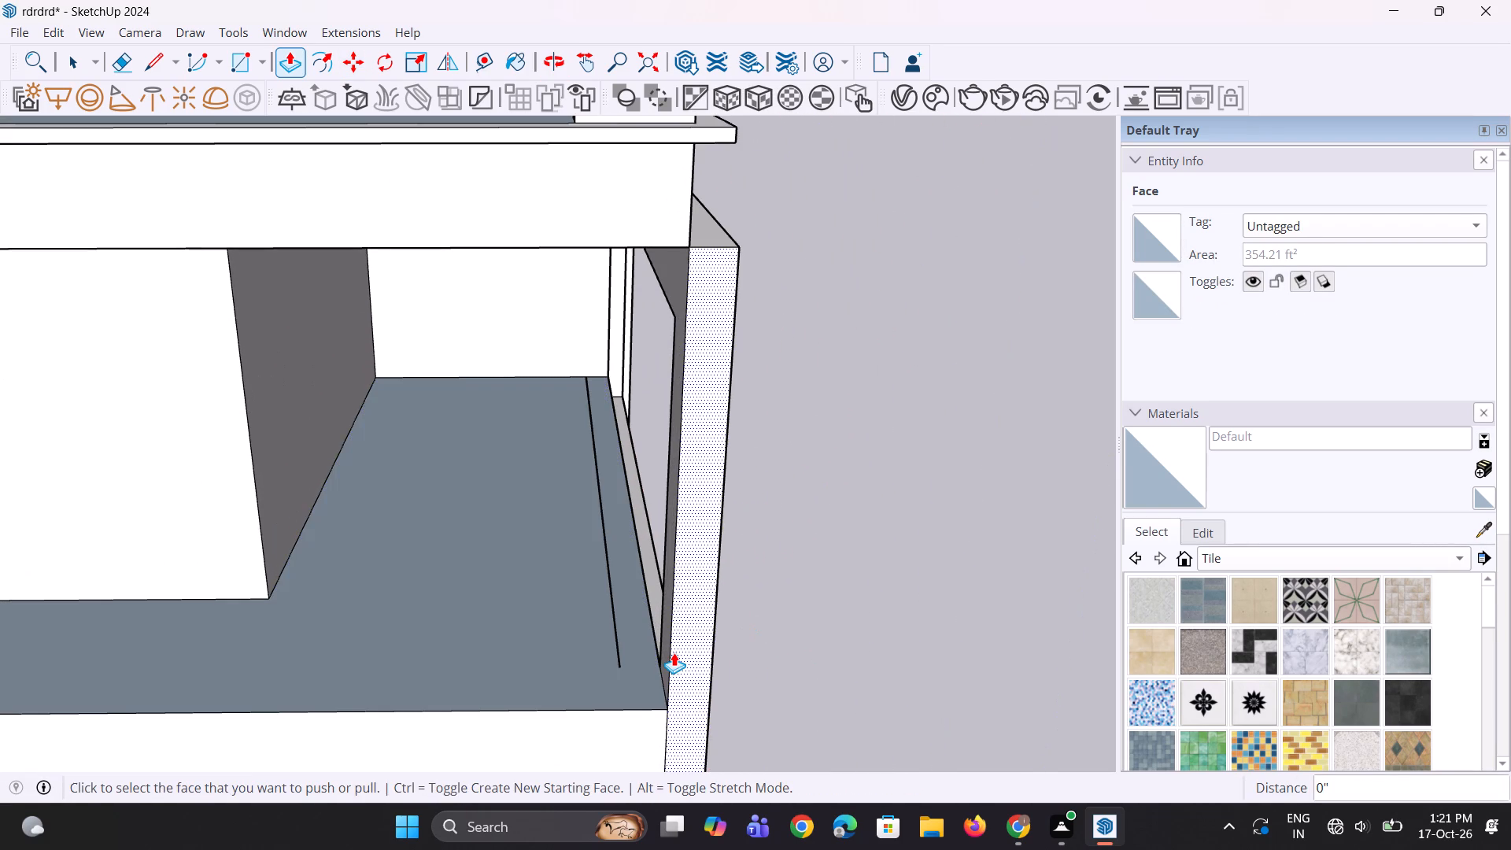
key(p)
key(l)
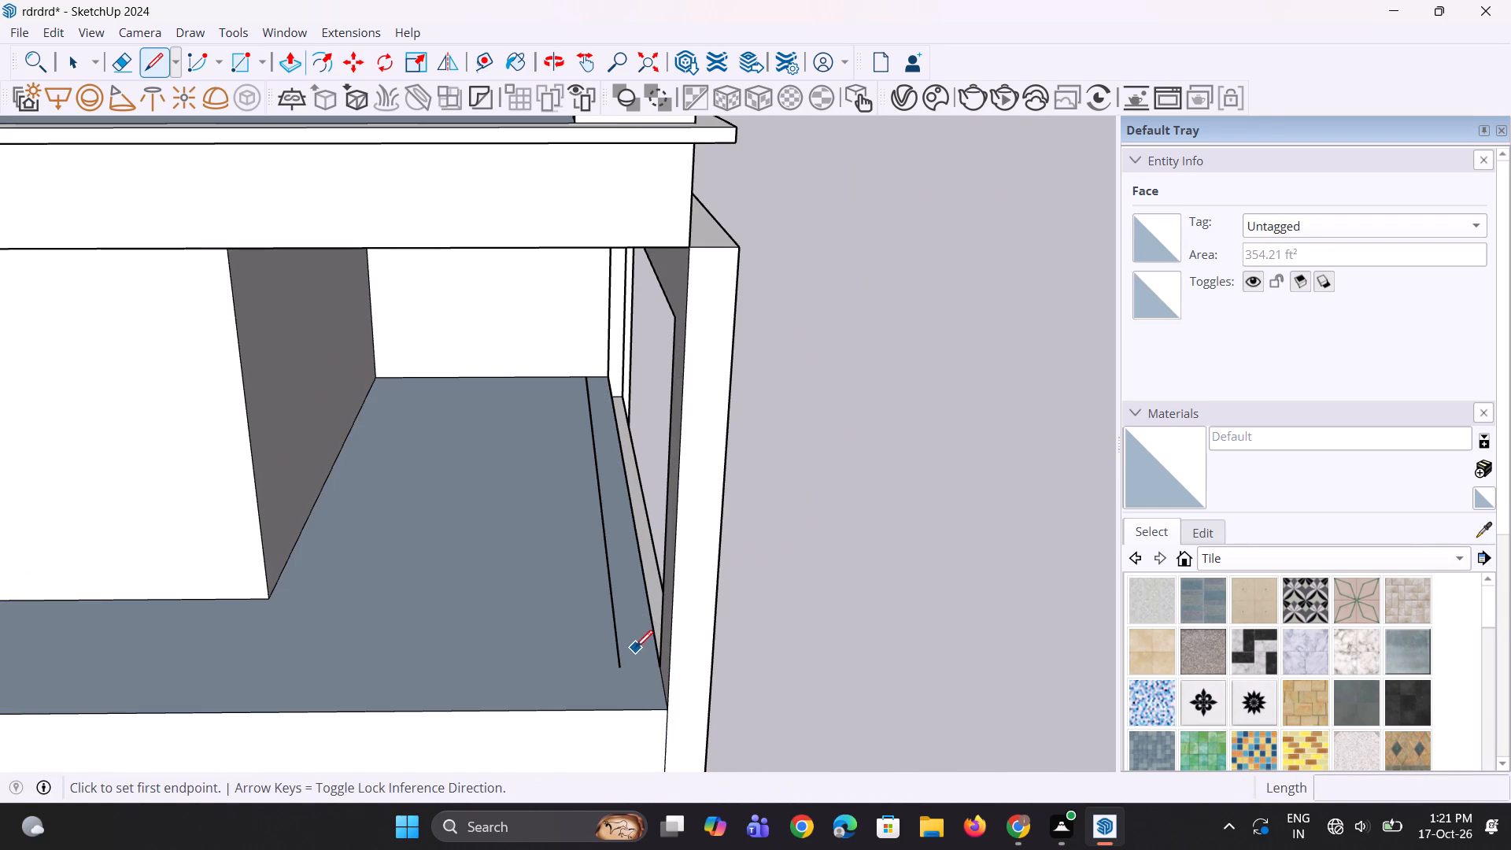
click(619, 664)
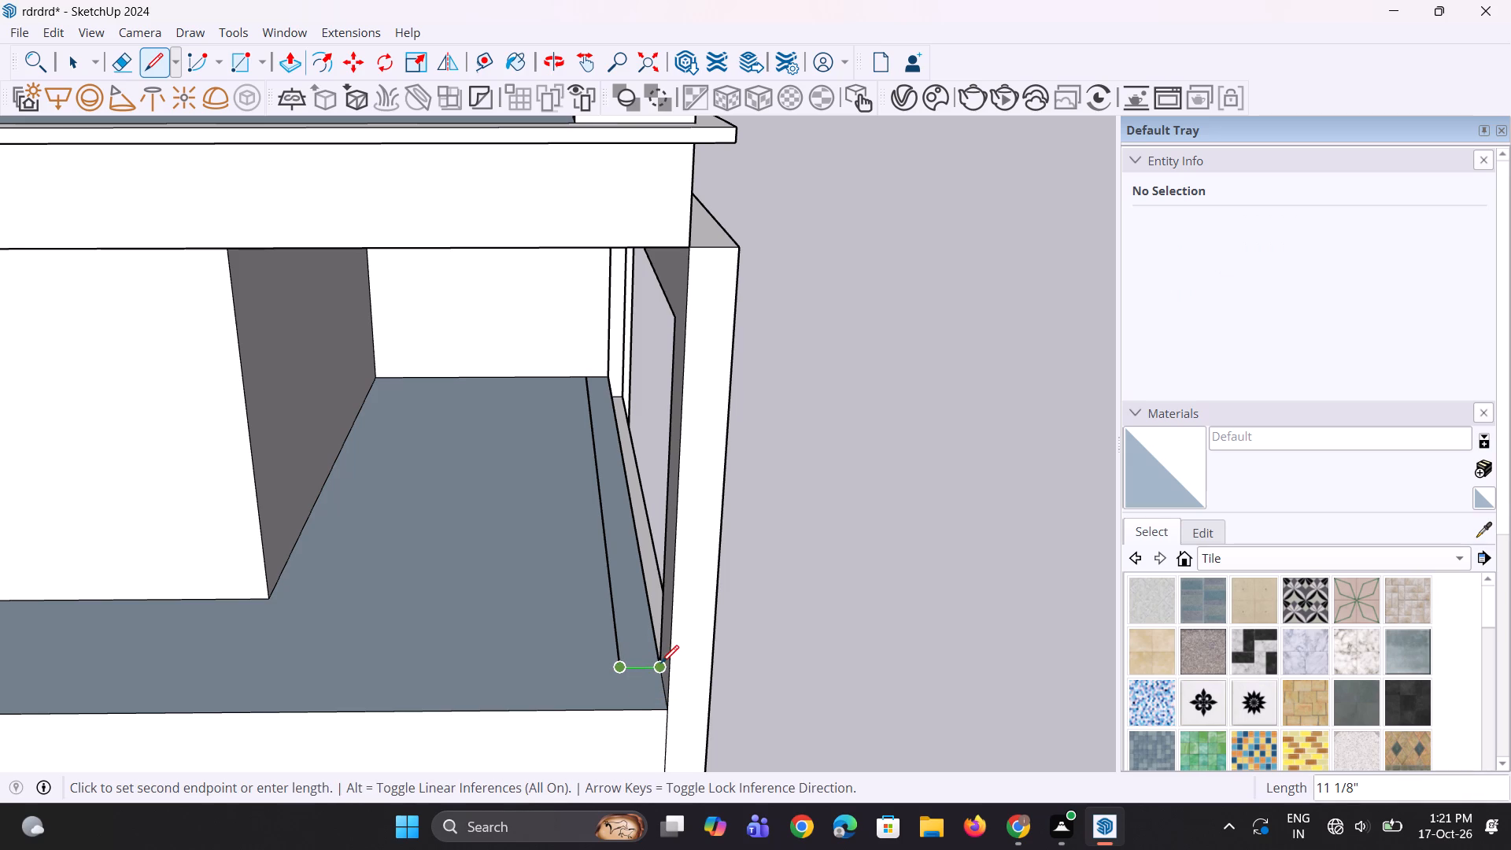
click(661, 663)
Push/Pull the narrow floor strip behind the frame up about 3' 2 13/16" to form a parapet wall.
scroll(721, 674, up, 1)
middle_drag(721, 674, 369, 619)
scroll(409, 543, down, 5)
middle_drag(504, 510, 462, 695)
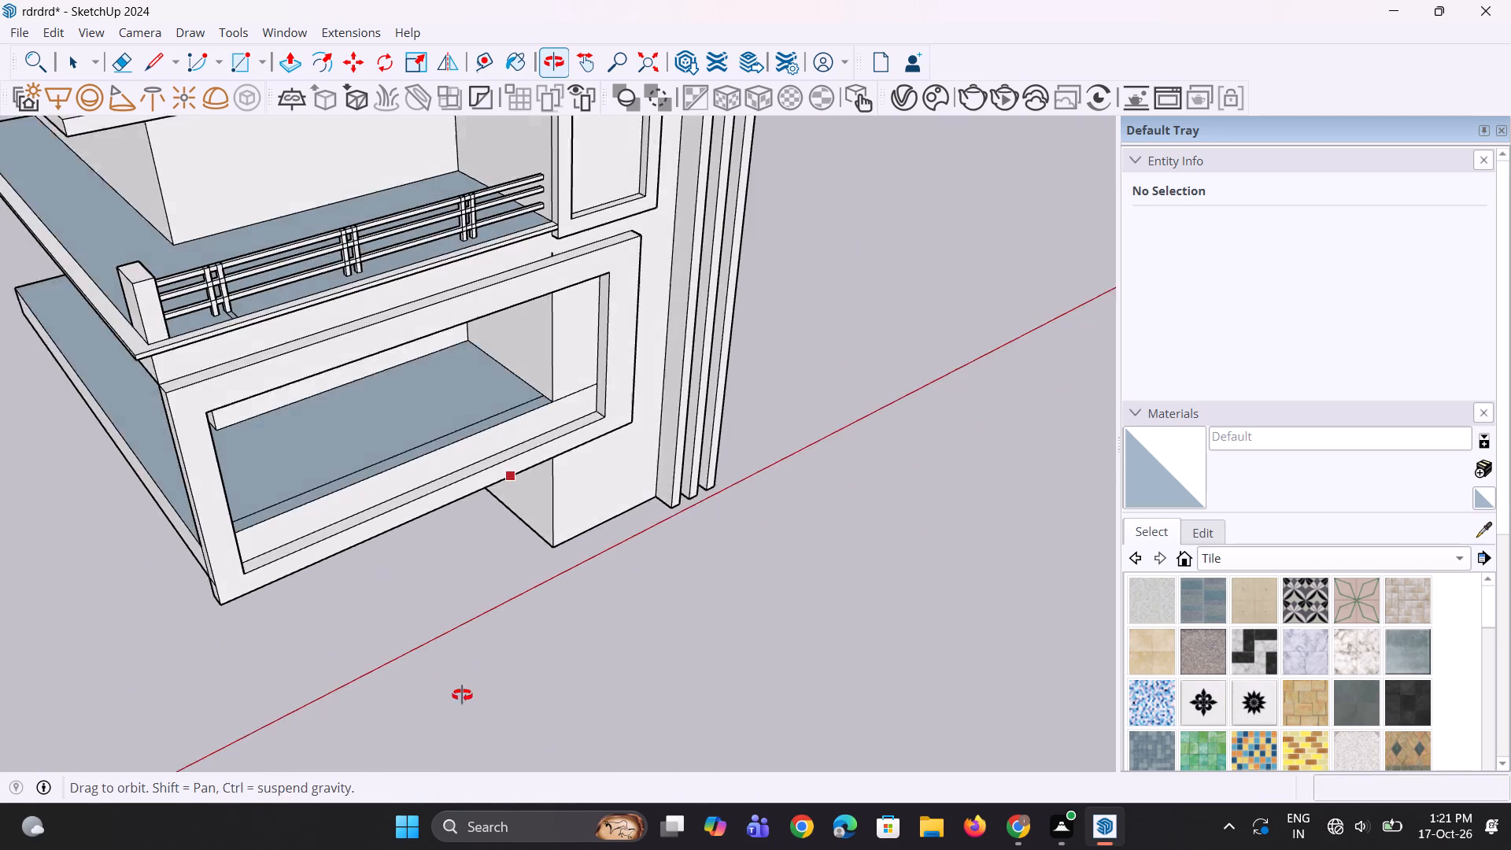
middle_drag(462, 695, 459, 701)
scroll(329, 529, up, 4)
key(p)
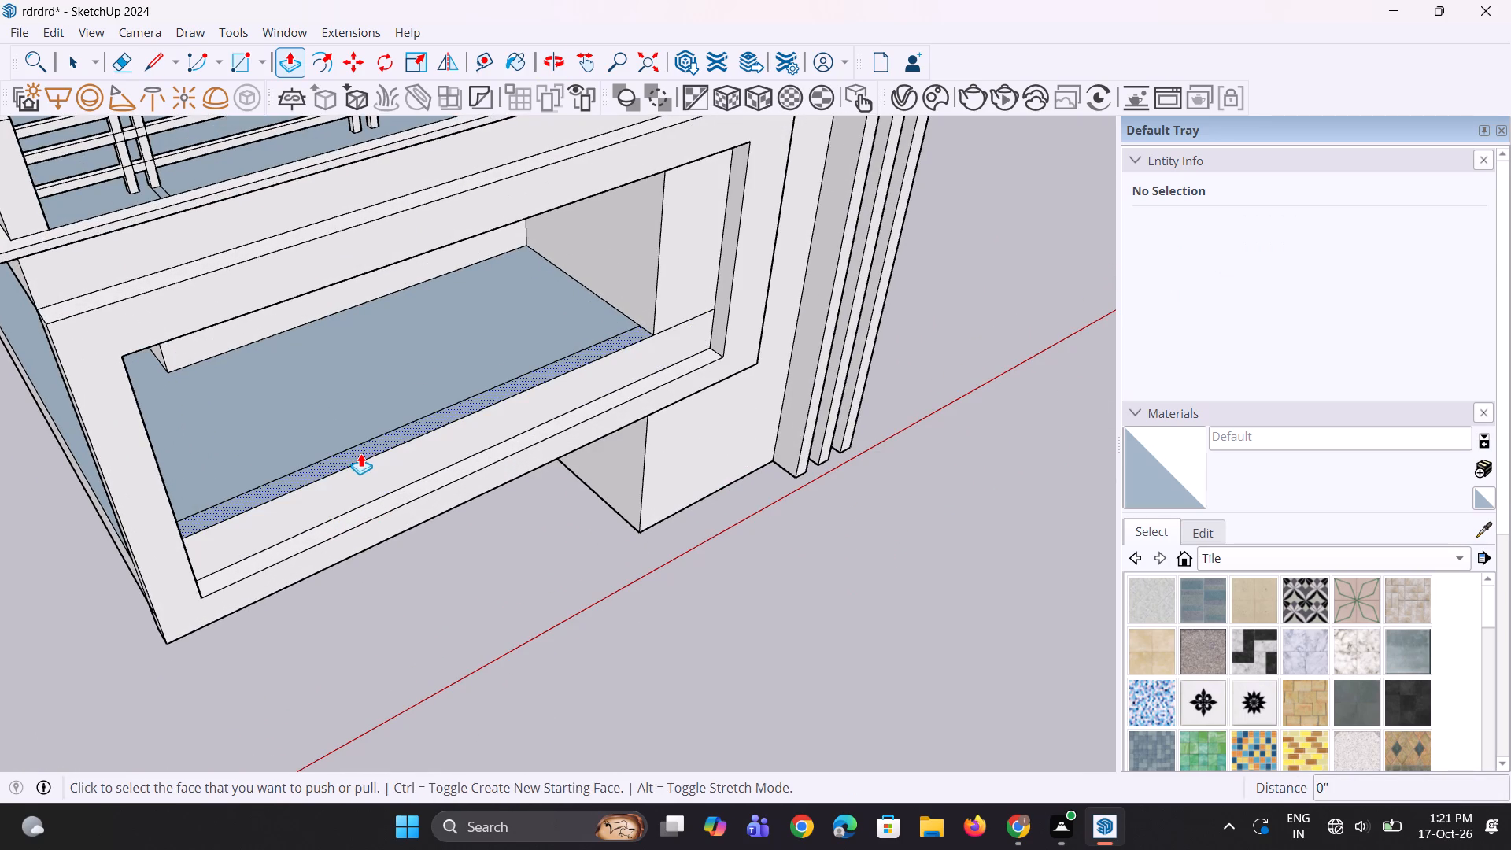
click(360, 453)
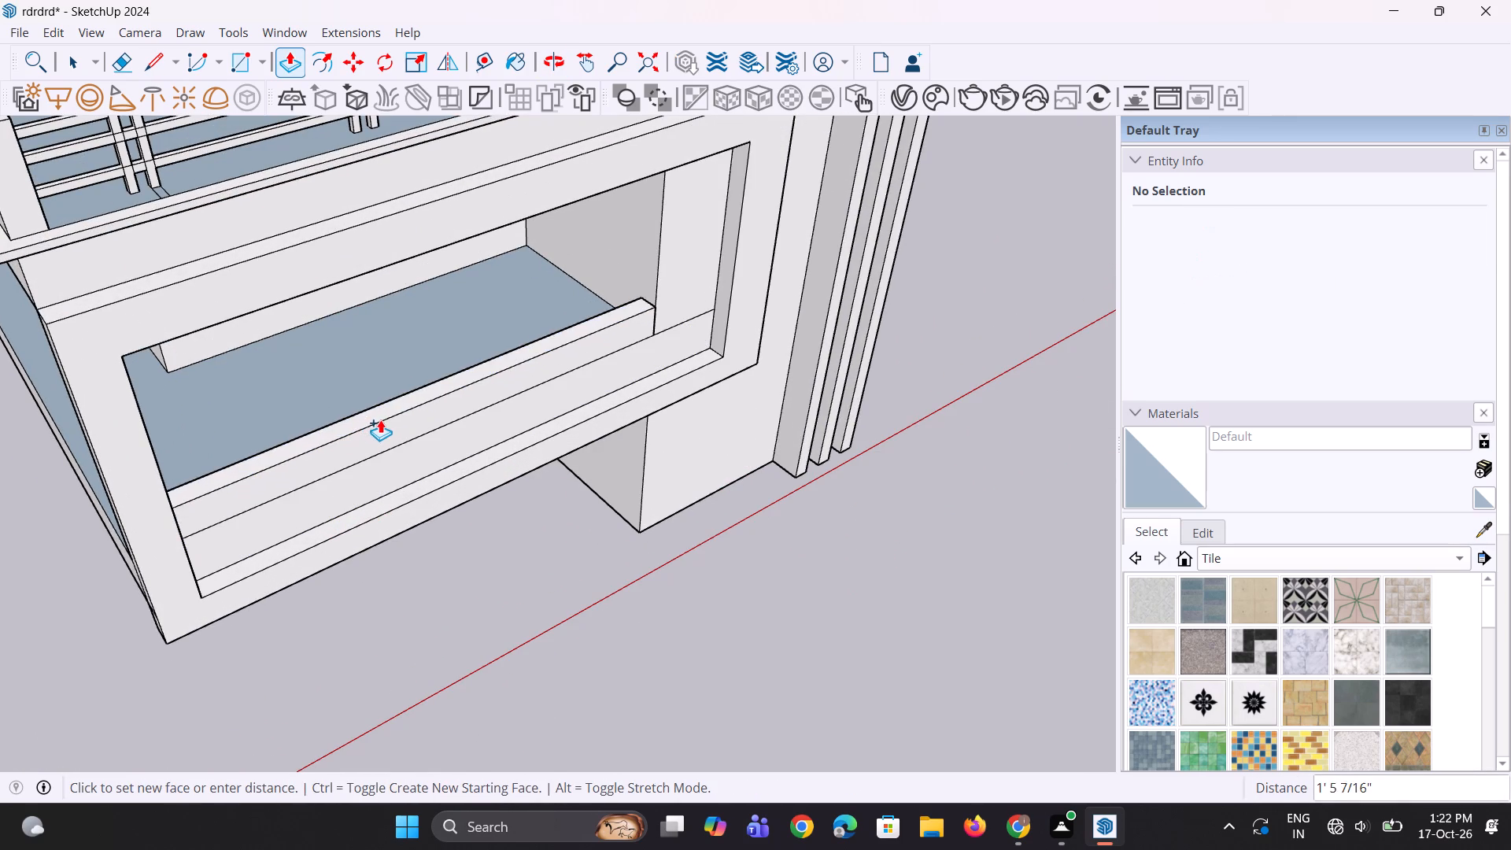
click(412, 379)
Push the parapet wall's room-side face 5 7/8" toward the facade to thin the wall.
middle_drag(347, 434, 360, 438)
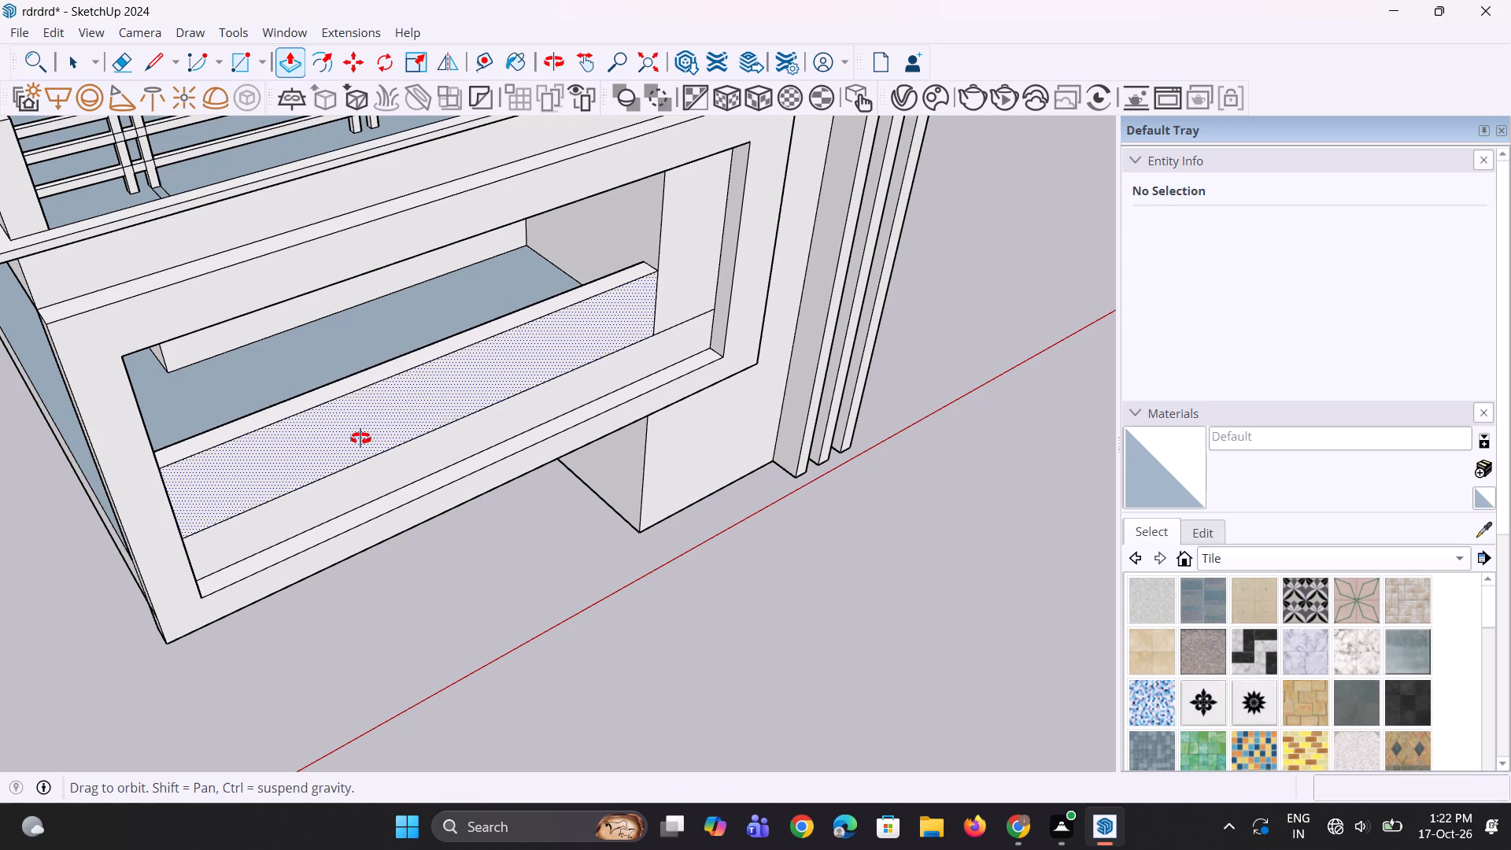
middle_drag(360, 438, 925, 364)
click(586, 613)
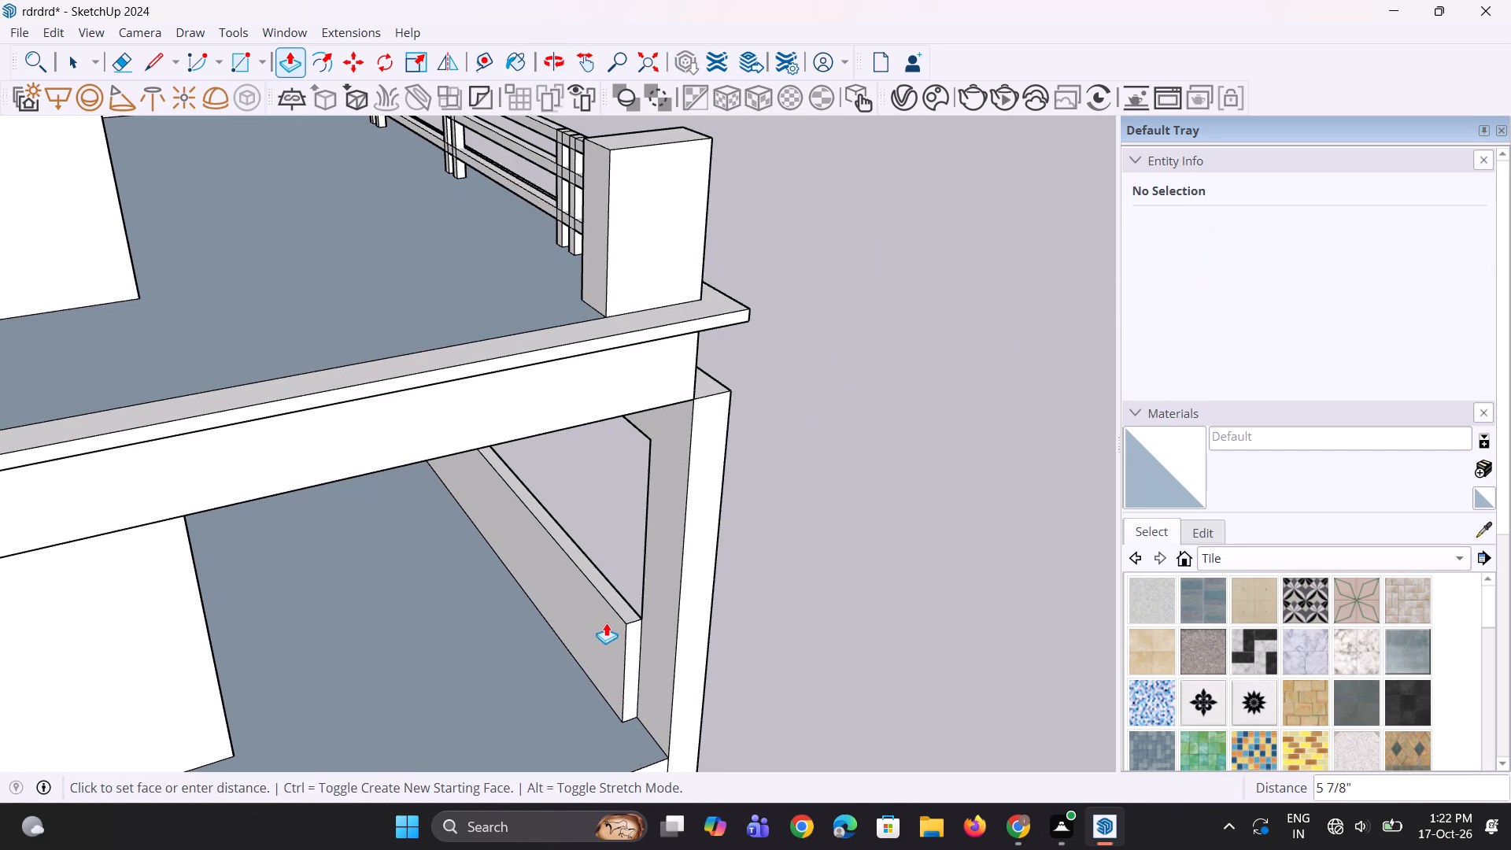
click(606, 623)
Examine the new parapet wall within the whole building from several angles.
middle_drag(658, 663, 364, 604)
scroll(663, 559, down, 4)
middle_drag(667, 591, 368, 564)
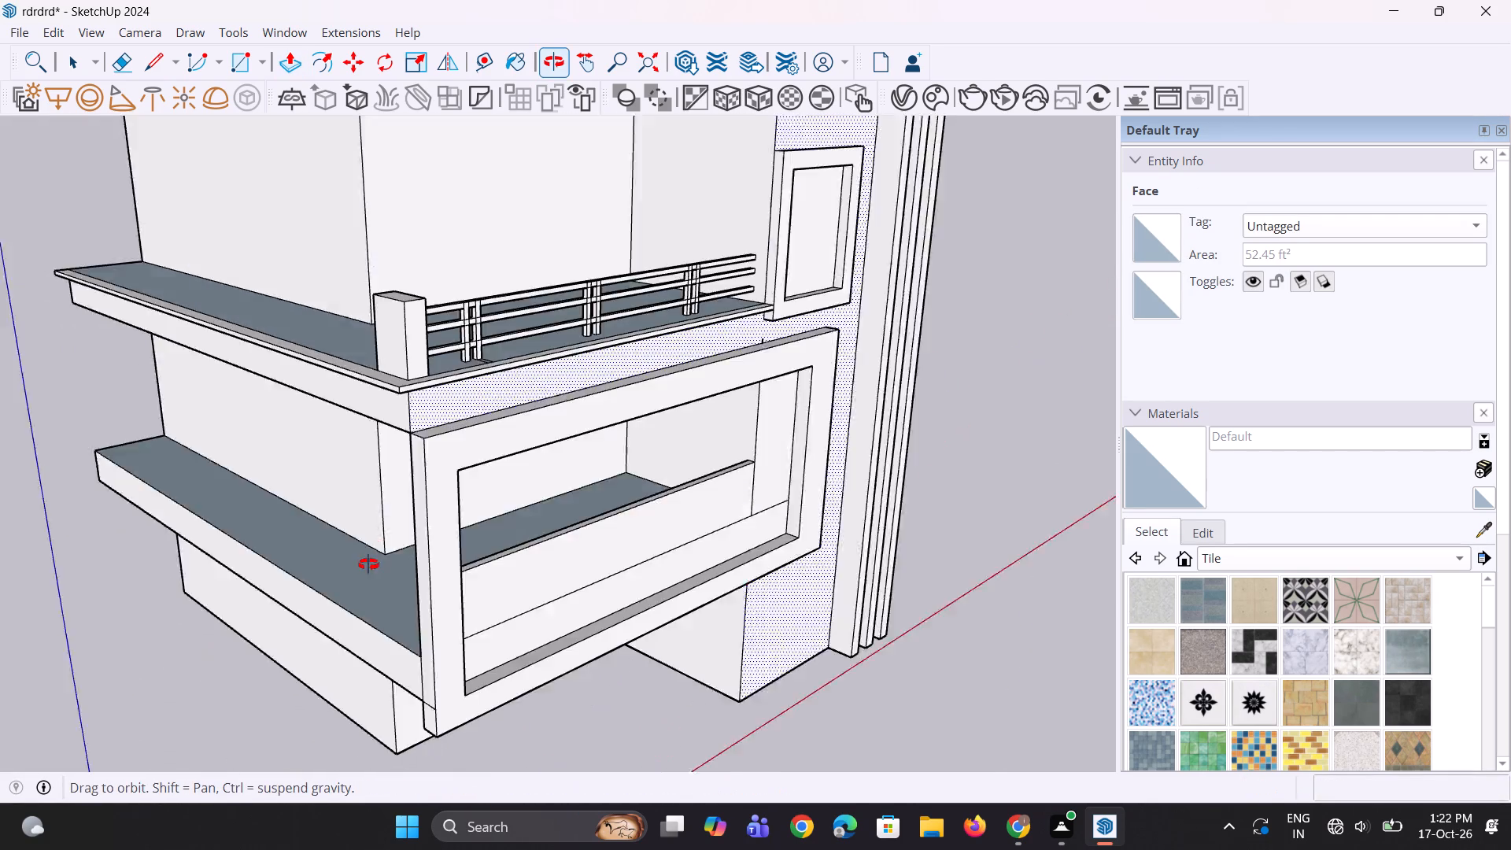
middle_drag(368, 564, 362, 562)
scroll(560, 529, down, 5)
scroll(645, 618, up, 1)
middle_drag(638, 619, 566, 528)
scroll(541, 570, up, 2)
scroll(475, 563, down, 4)
middle_drag(594, 589, 598, 659)
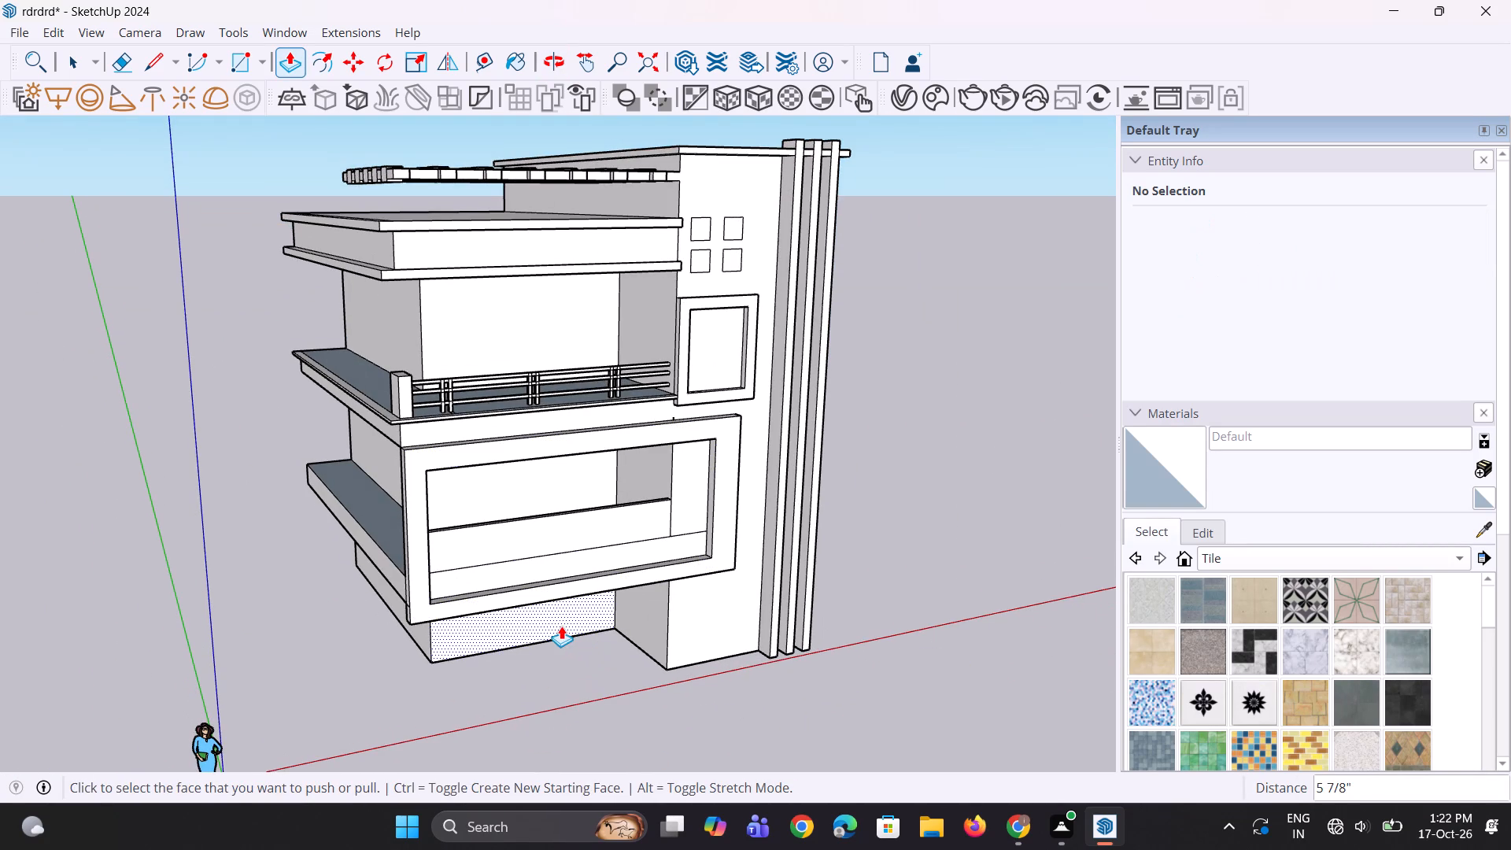
middle_drag(515, 597, 488, 578)
scroll(481, 556, down, 4)
middle_drag(749, 514, 704, 621)
Pull the parapet wall's top face up 6 1/16" as a separate top band.
scroll(537, 469, up, 6)
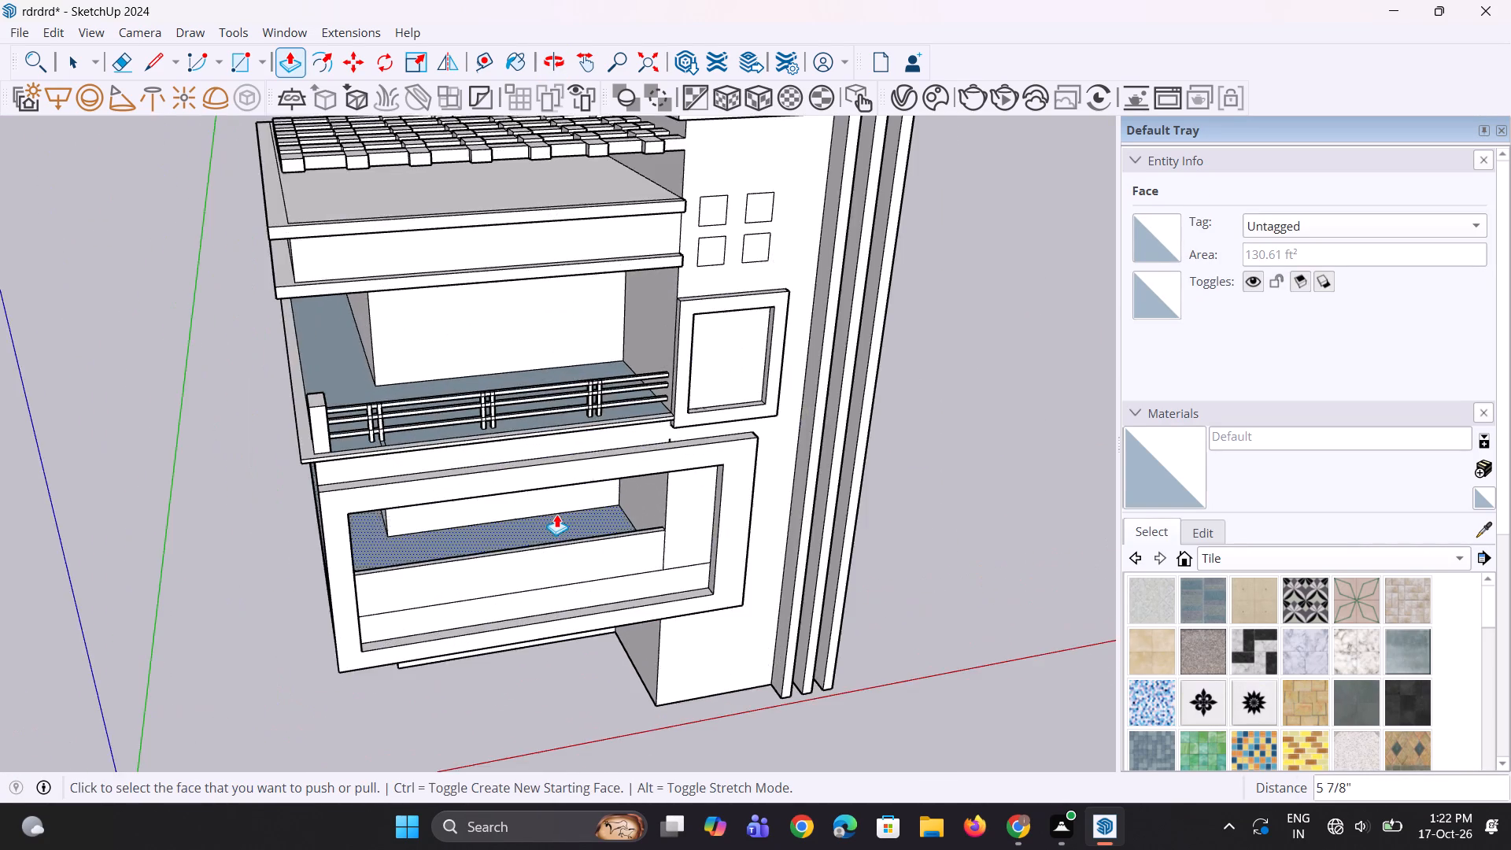
scroll(556, 514, up, 5)
click(579, 558)
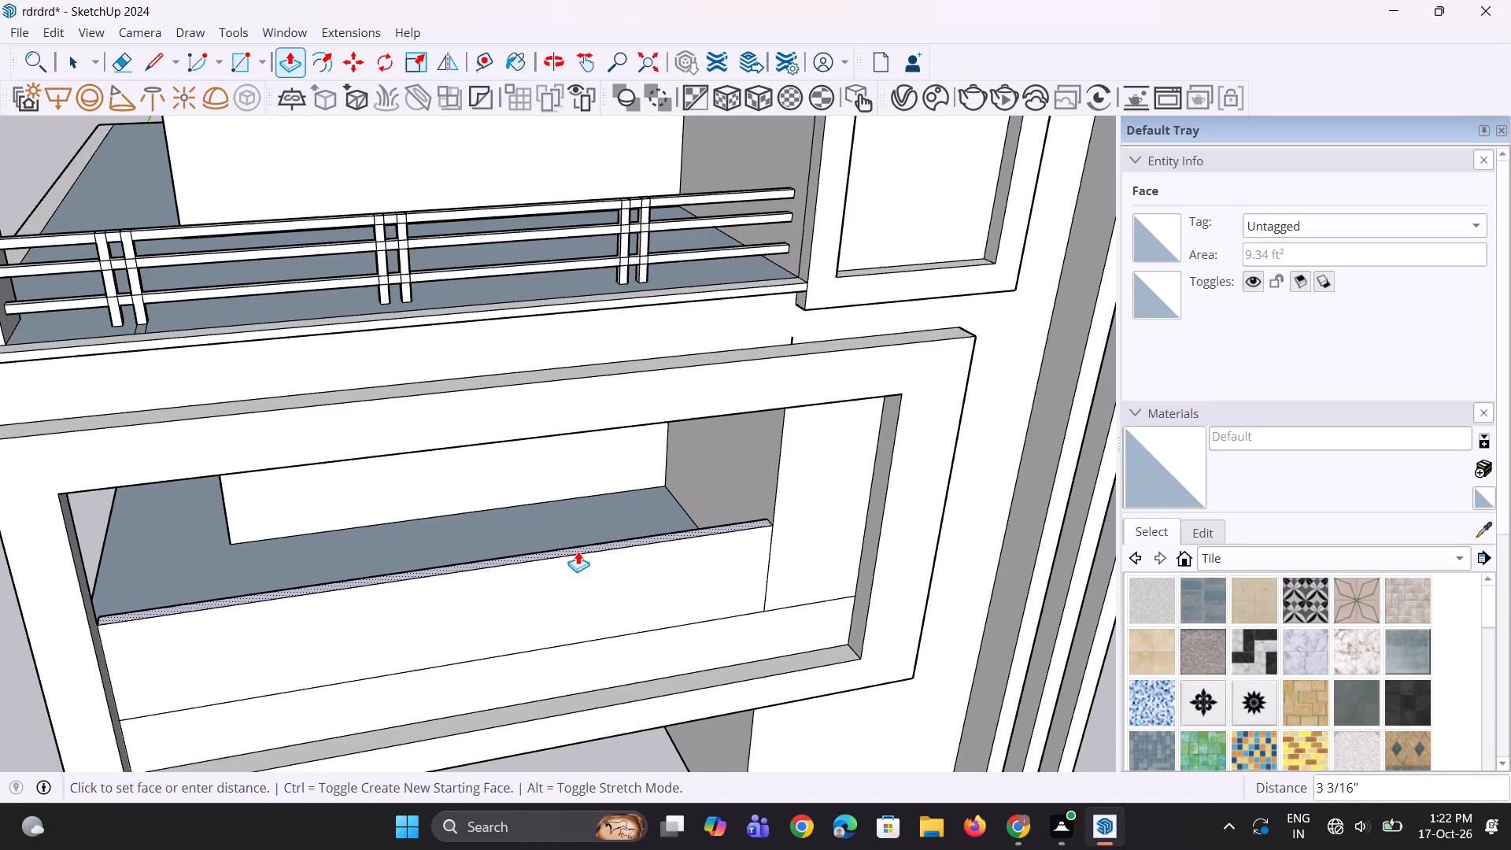
click(578, 545)
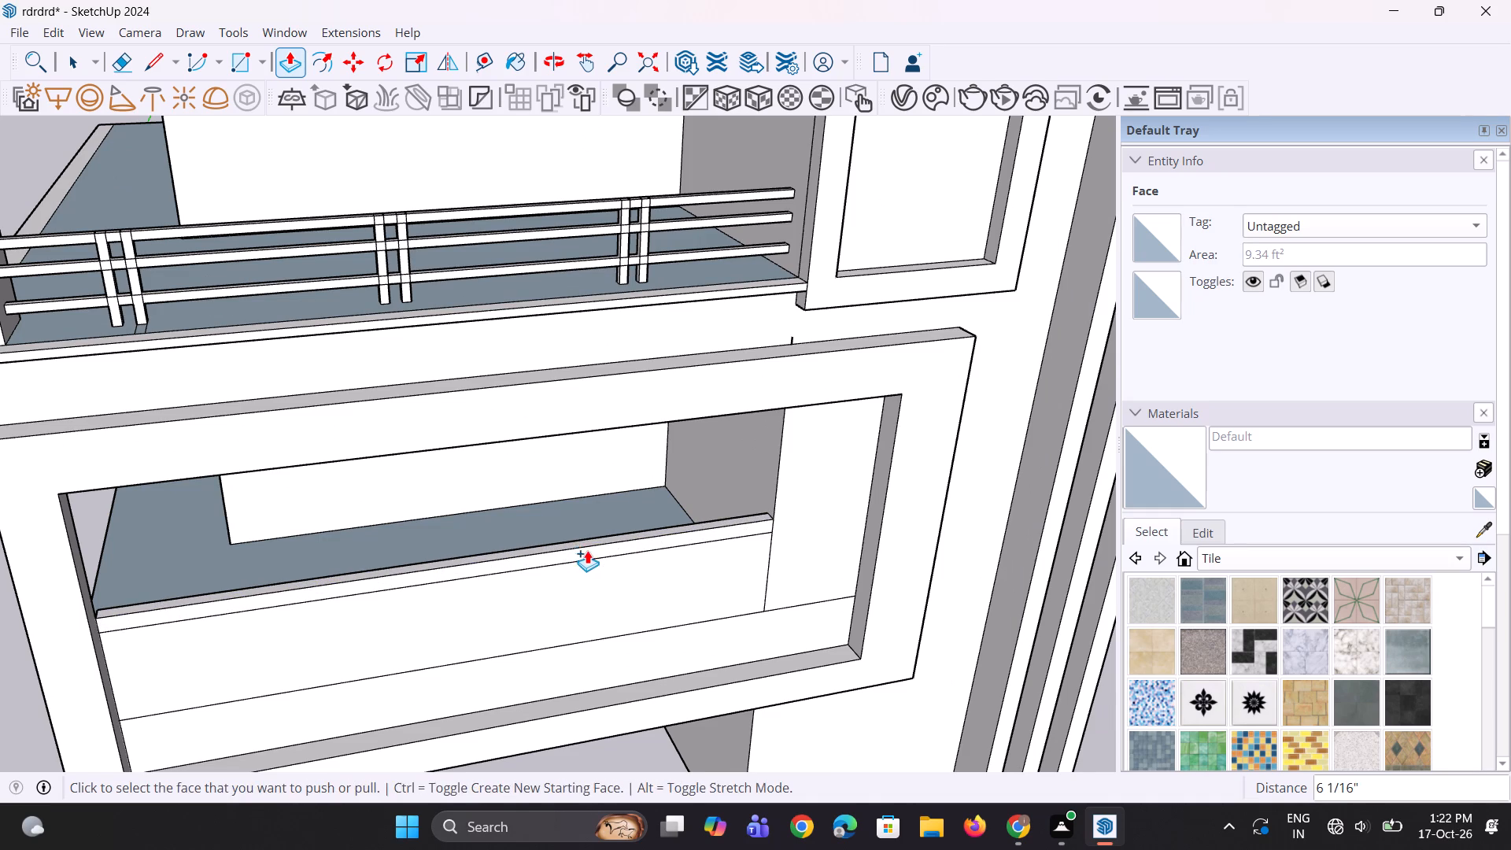
Examine the banded parapet and projecting frame against the whole front facade, near and far.
middle_drag(593, 552, 527, 525)
scroll(530, 525, down, 5)
middle_drag(544, 596, 533, 488)
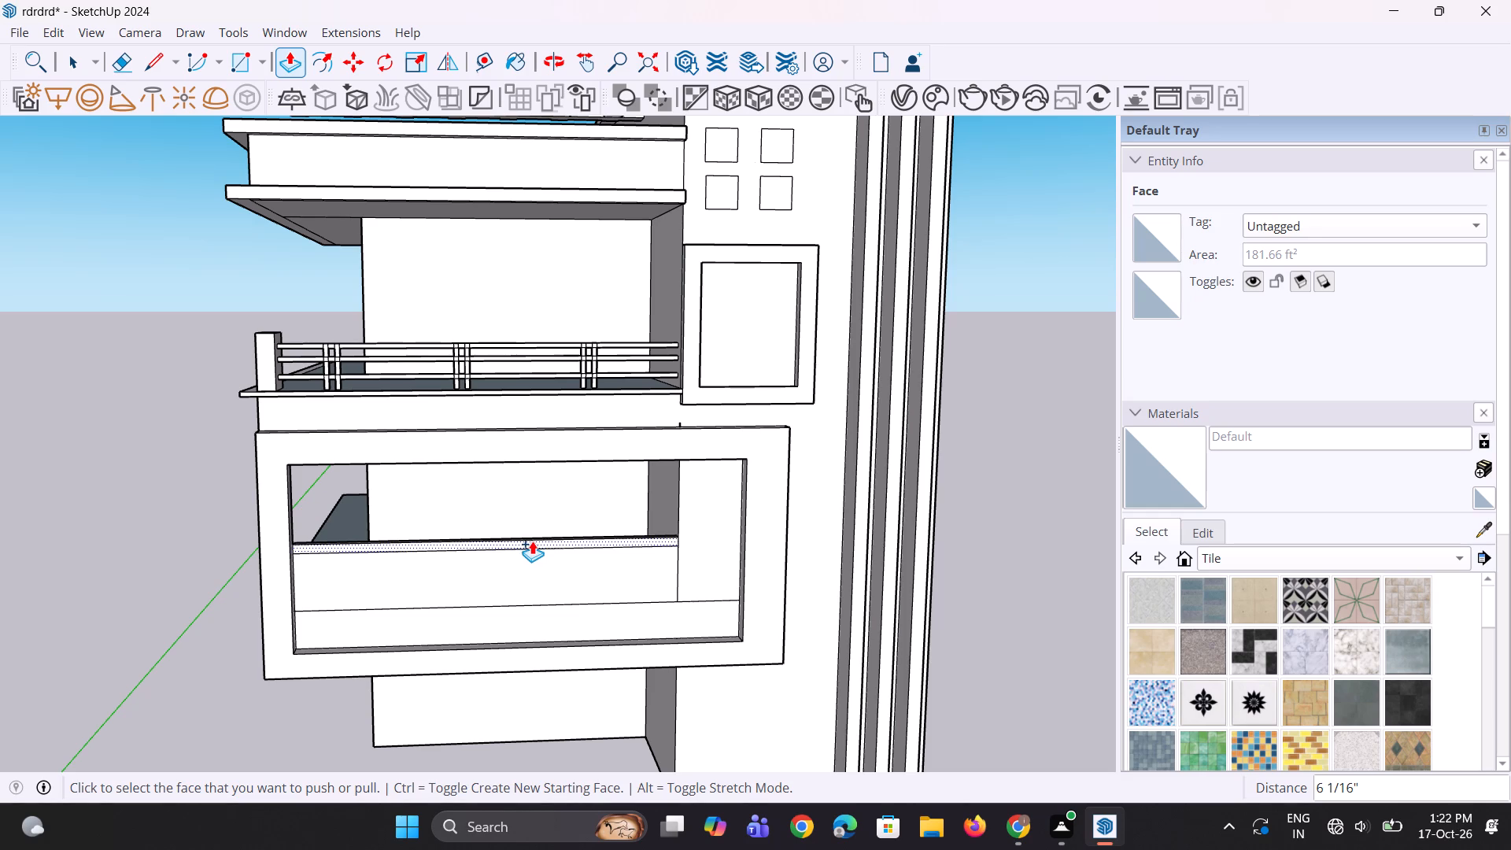
scroll(532, 541, down, 8)
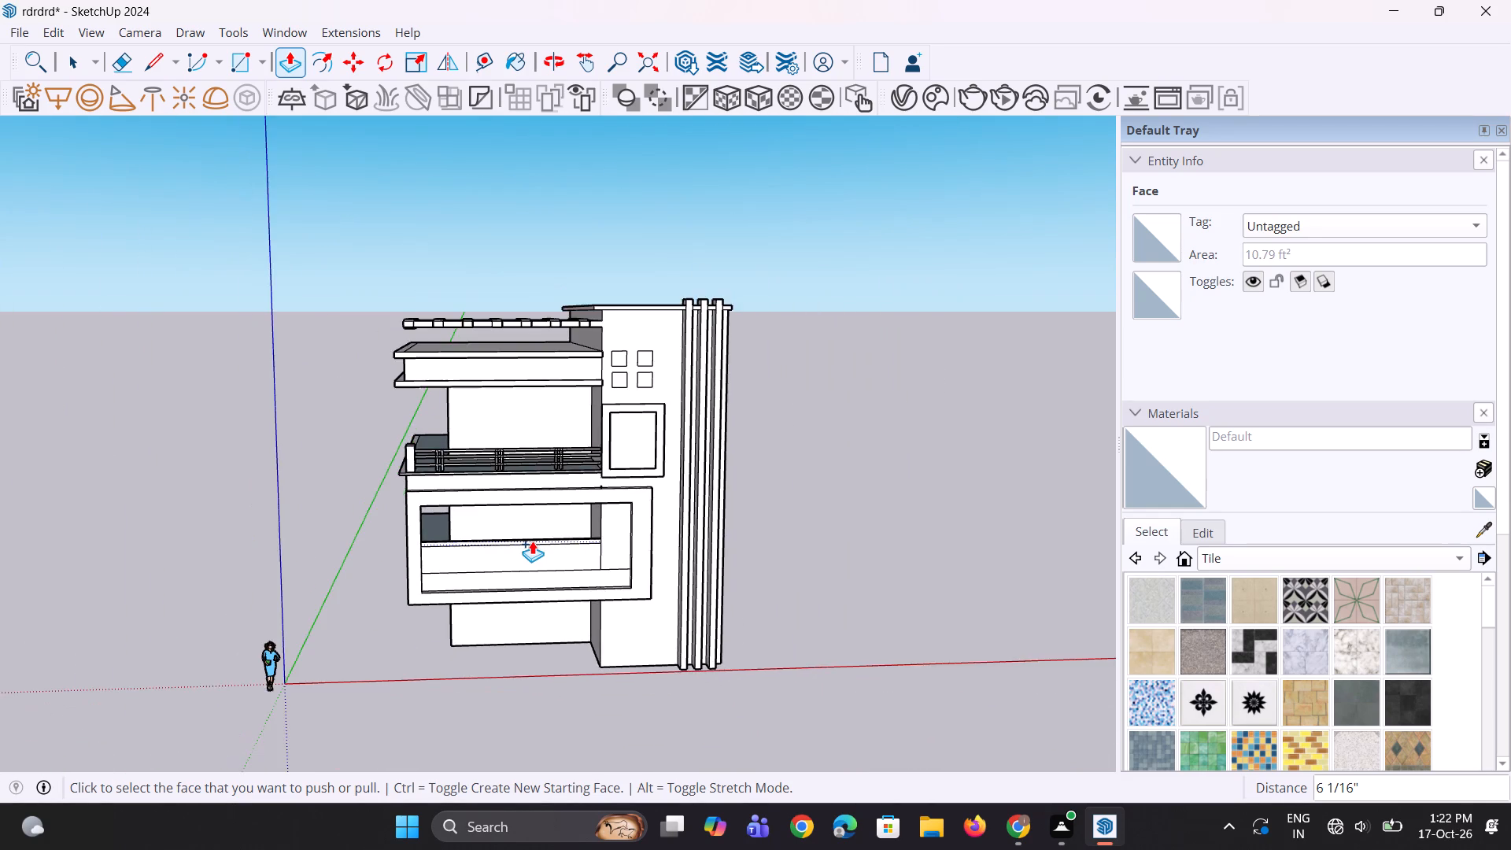
scroll(532, 541, down, 5)
scroll(540, 543, up, 11)
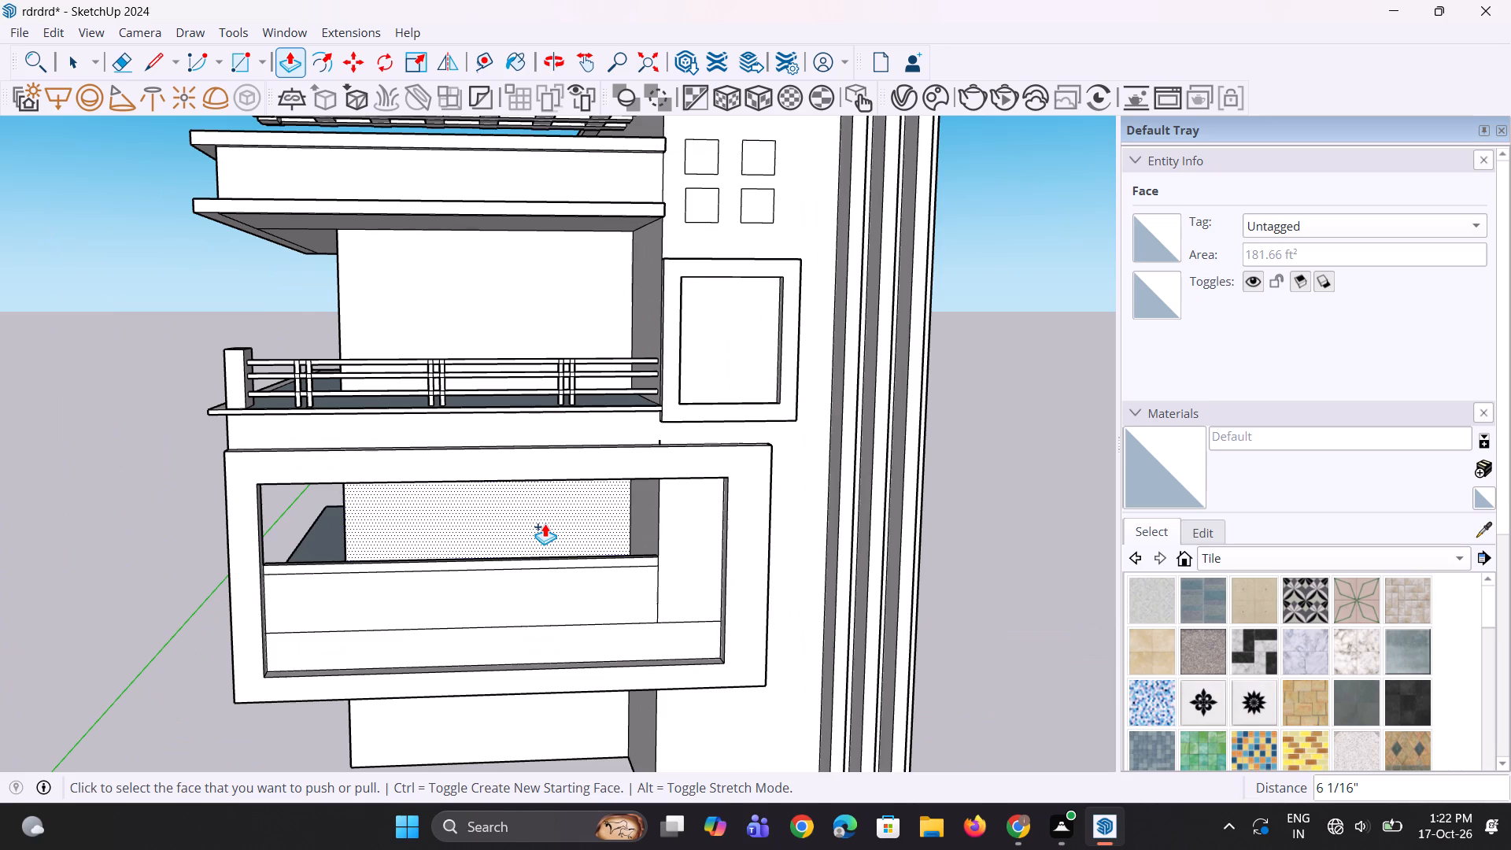
scroll(545, 523, up, 2)
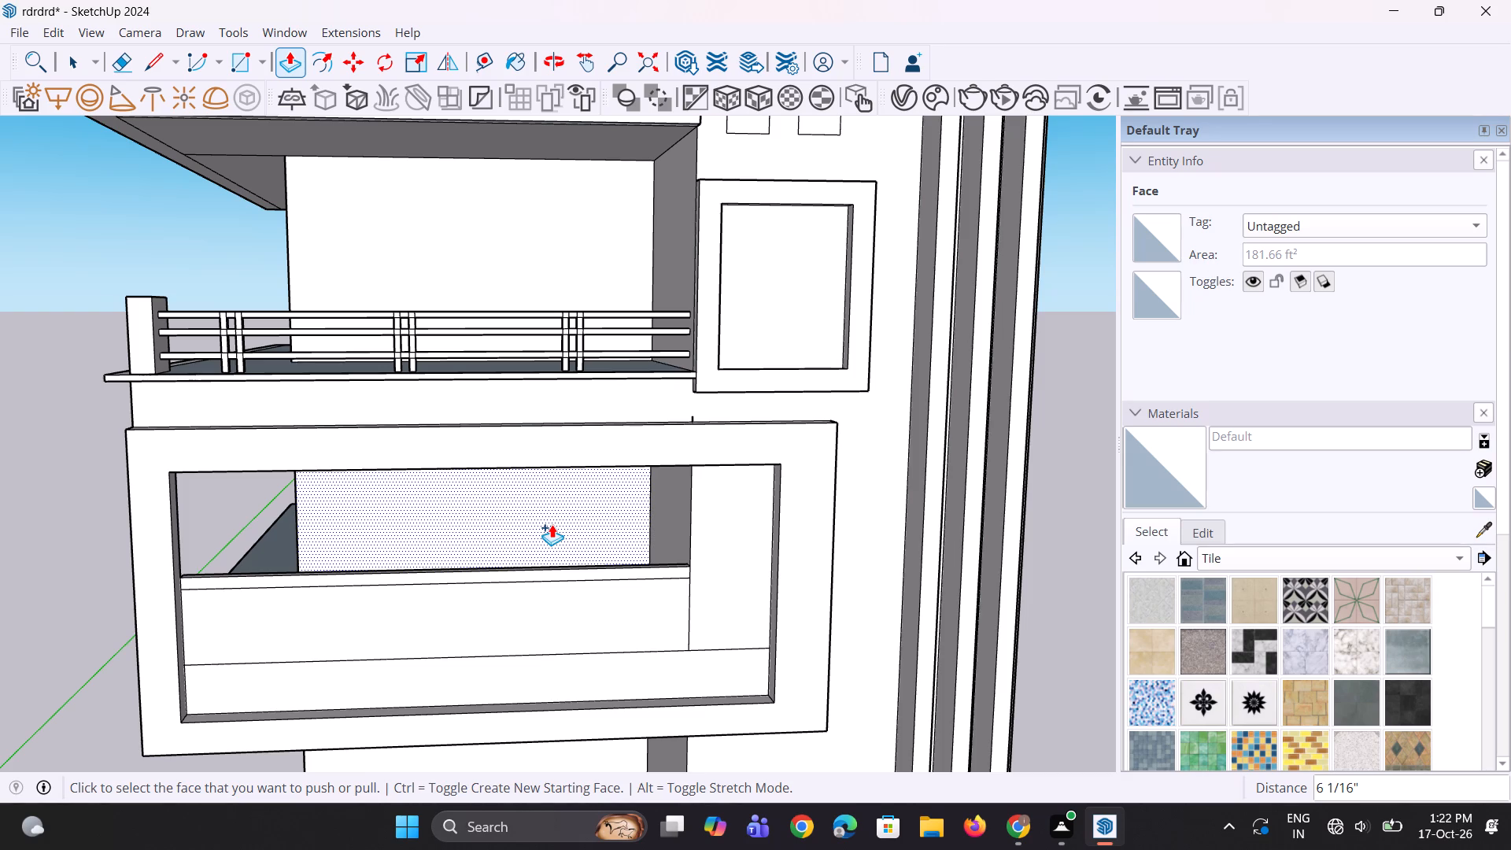
scroll(548, 523, down, 4)
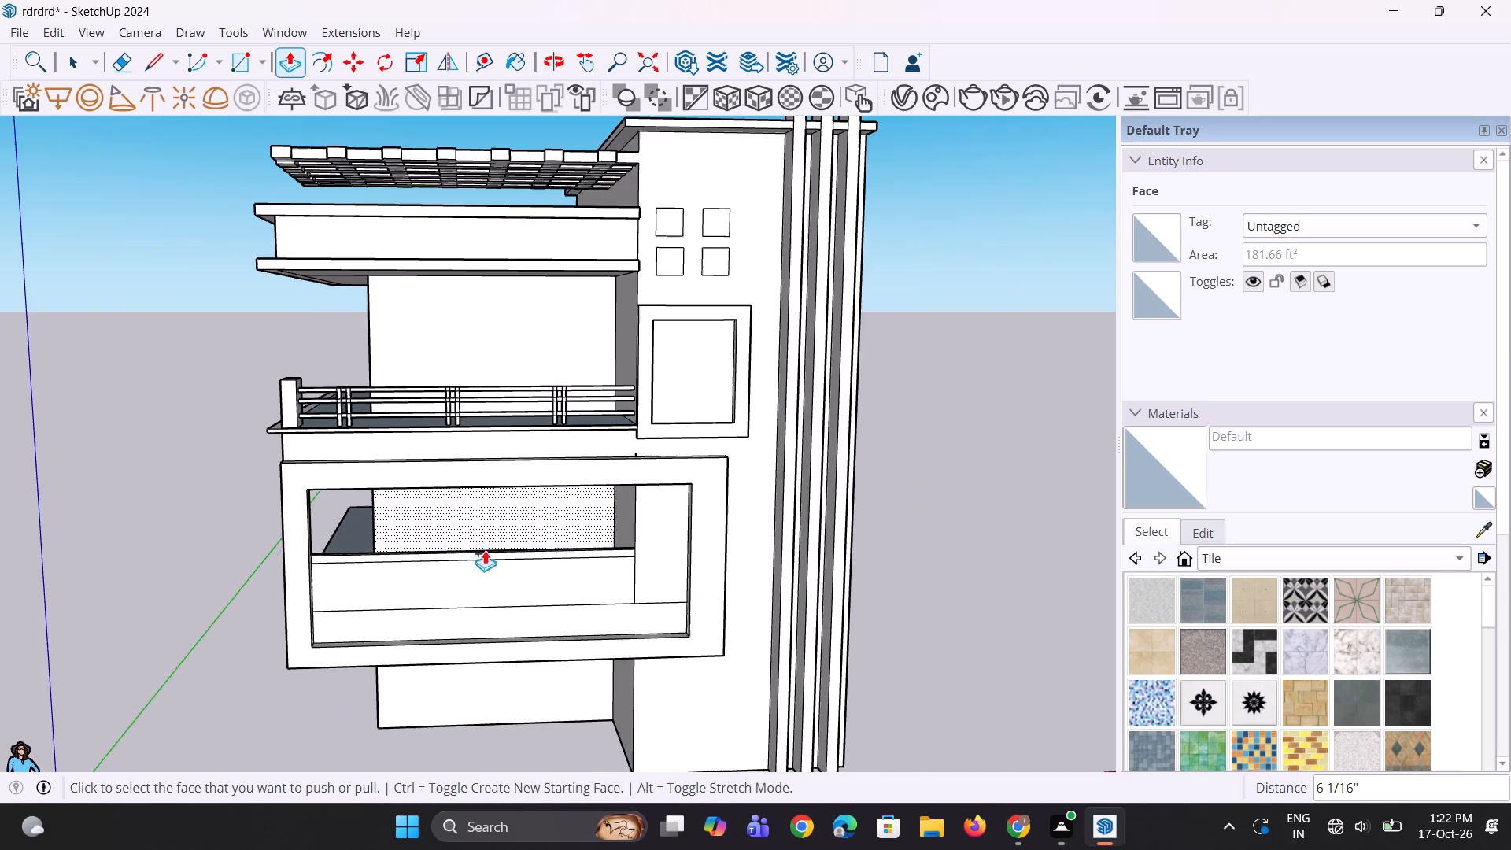
middle_drag(473, 570, 431, 552)
scroll(414, 634, up, 2)
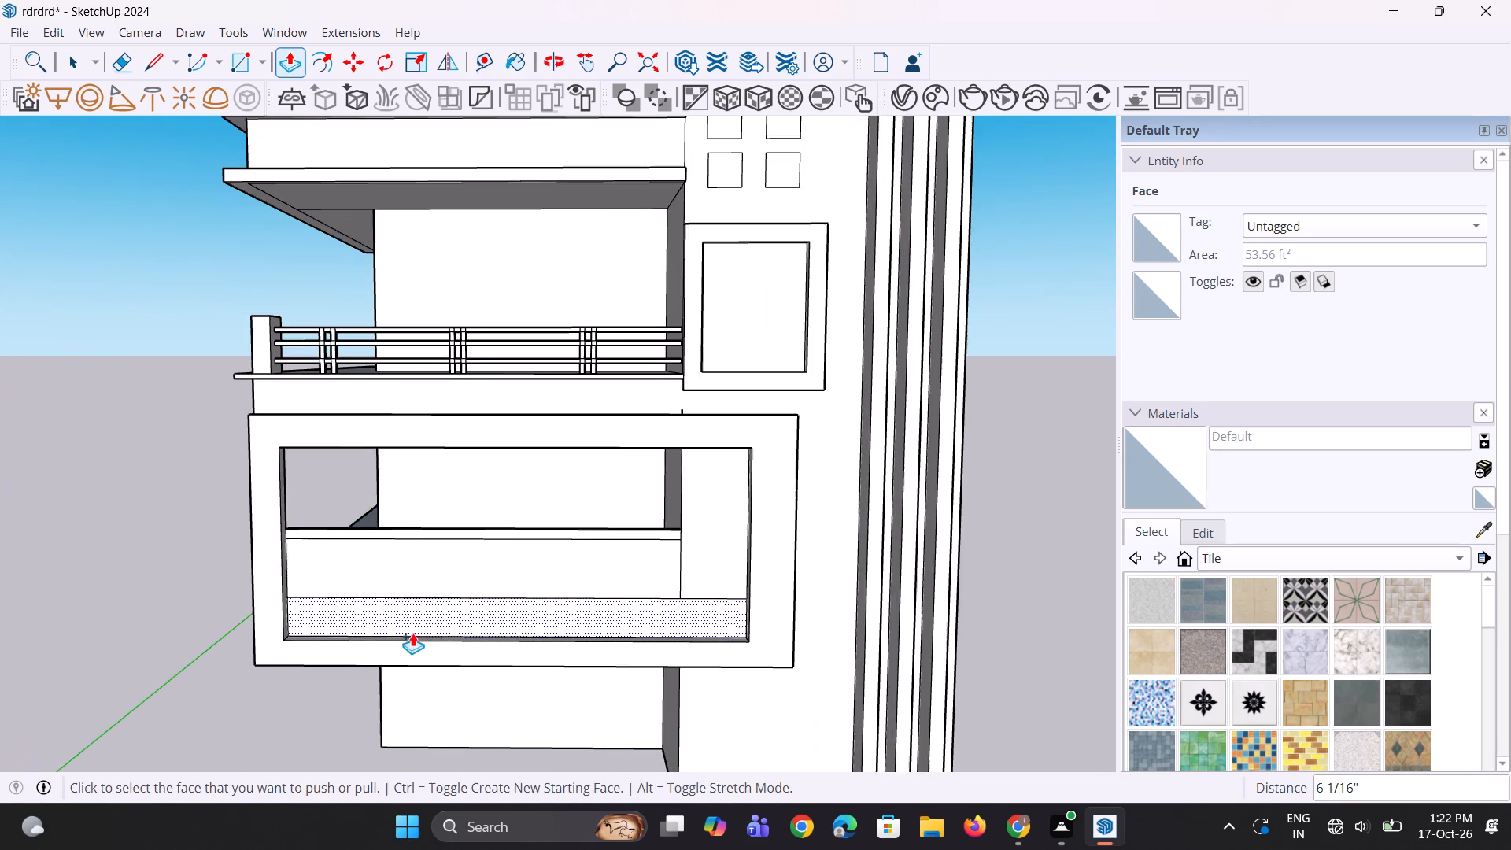
scroll(412, 633, down, 3)
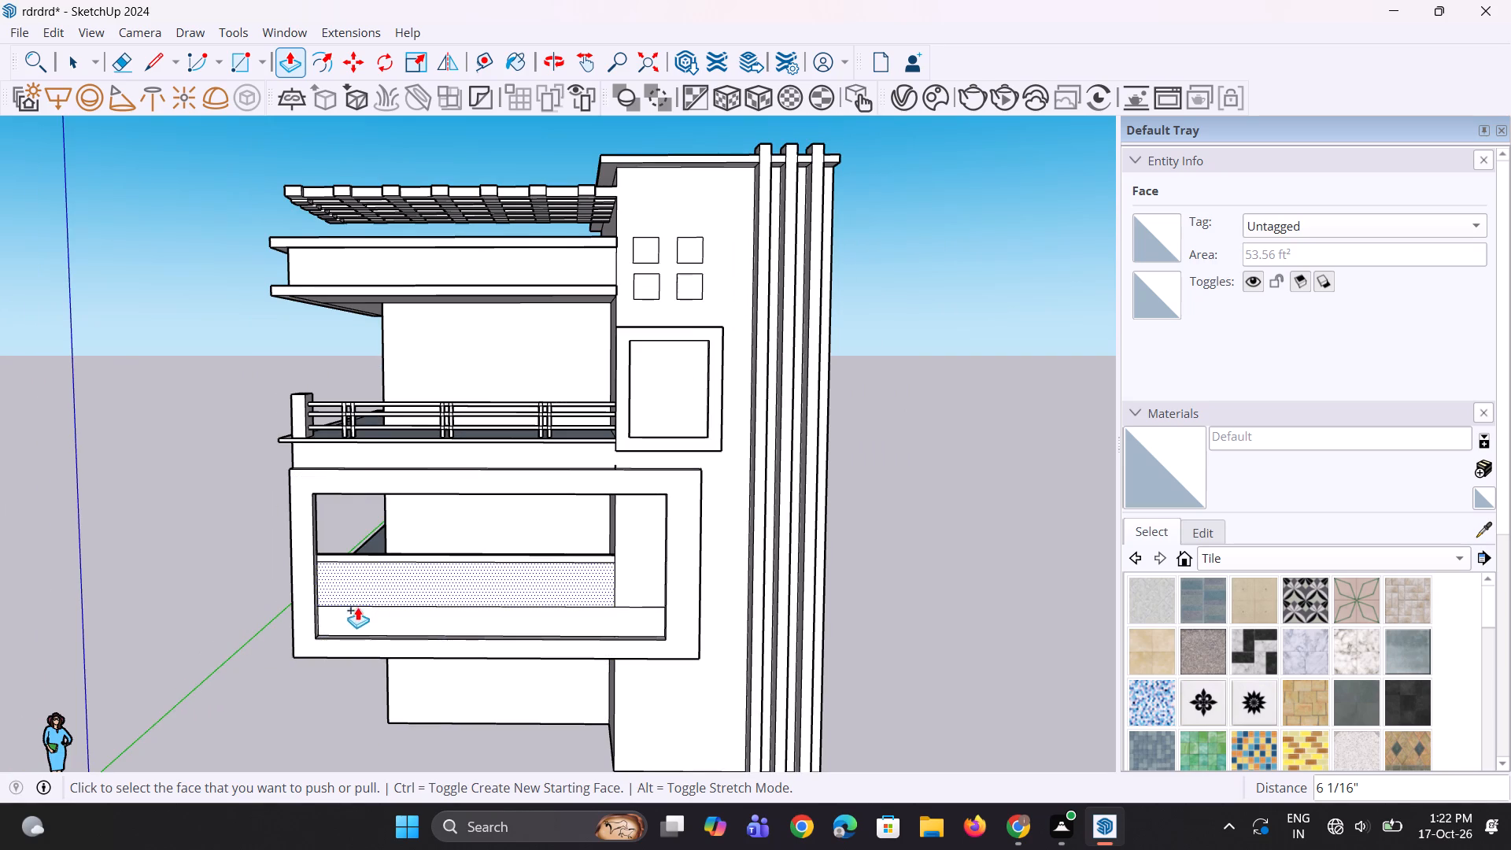
scroll(641, 553, down, 1)
Copy the left vertical edge of the parapet's front face about 3' 5 1/8" along the face.
key(space)
scroll(370, 577, up, 5)
click(340, 566)
scroll(343, 593, up, 5)
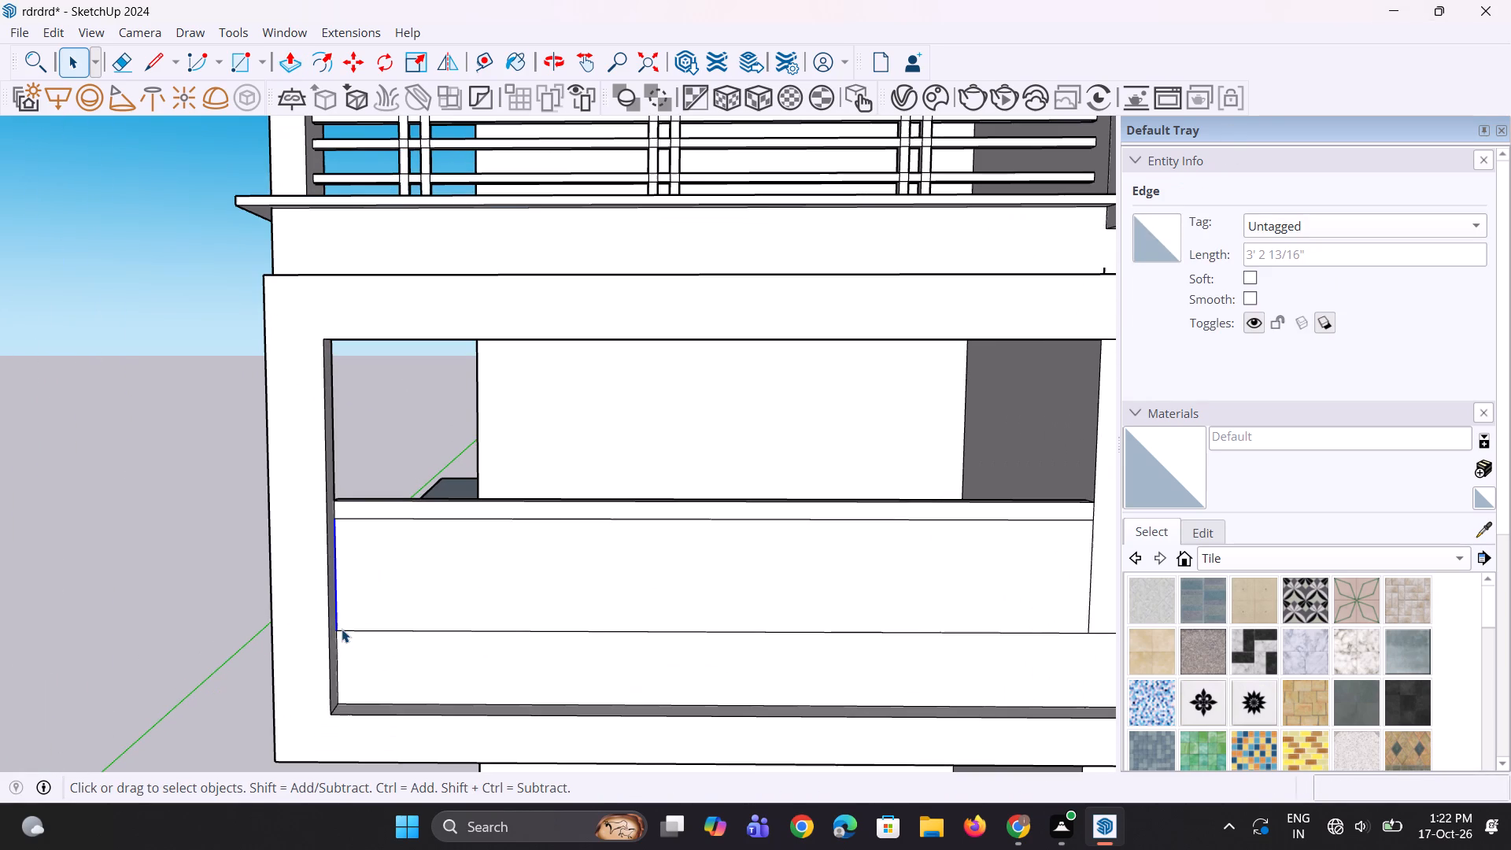
key(m)
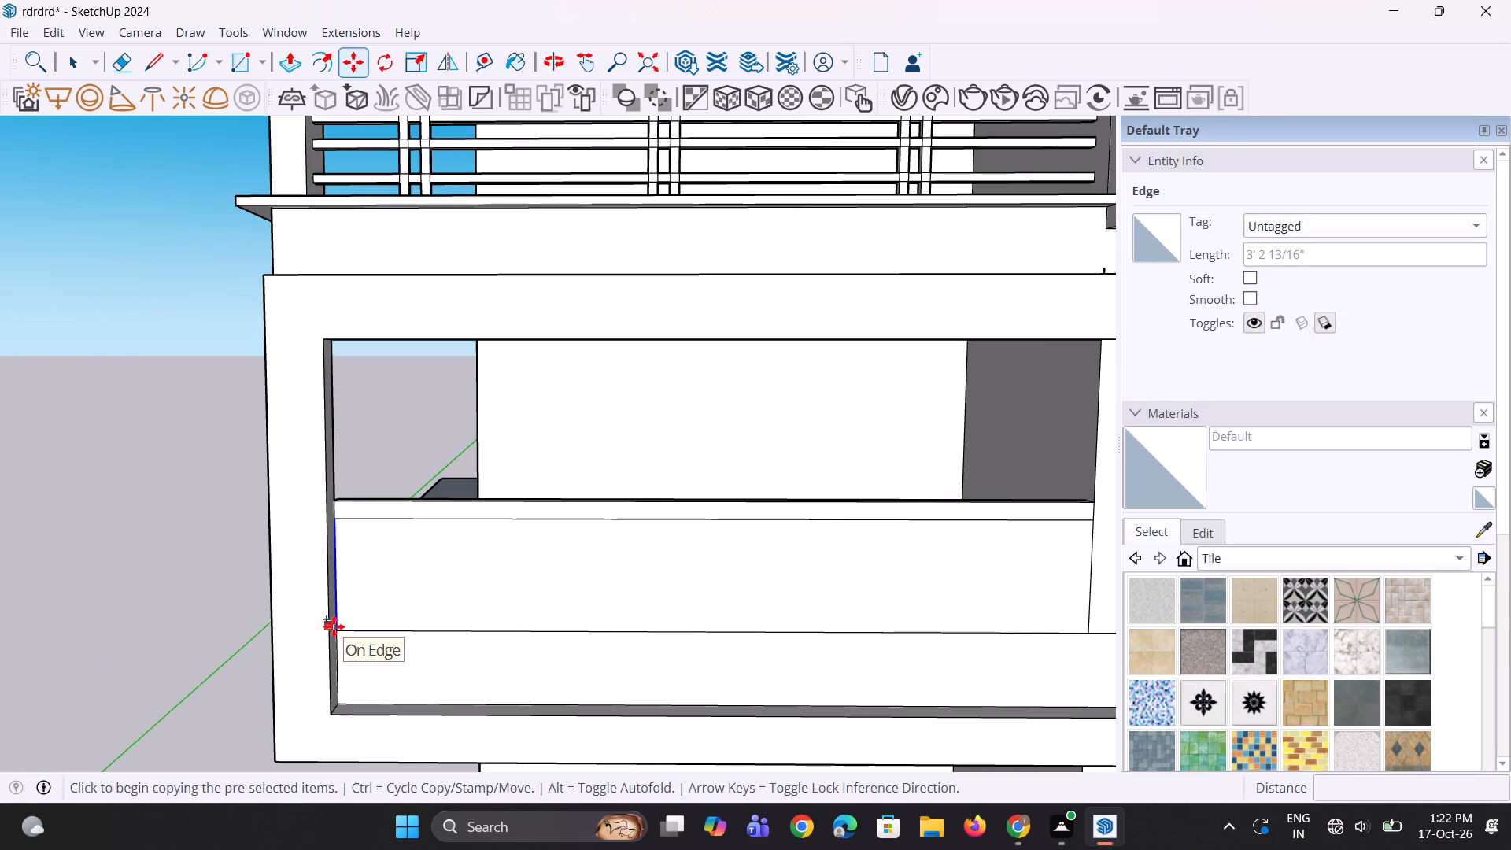
click(342, 630)
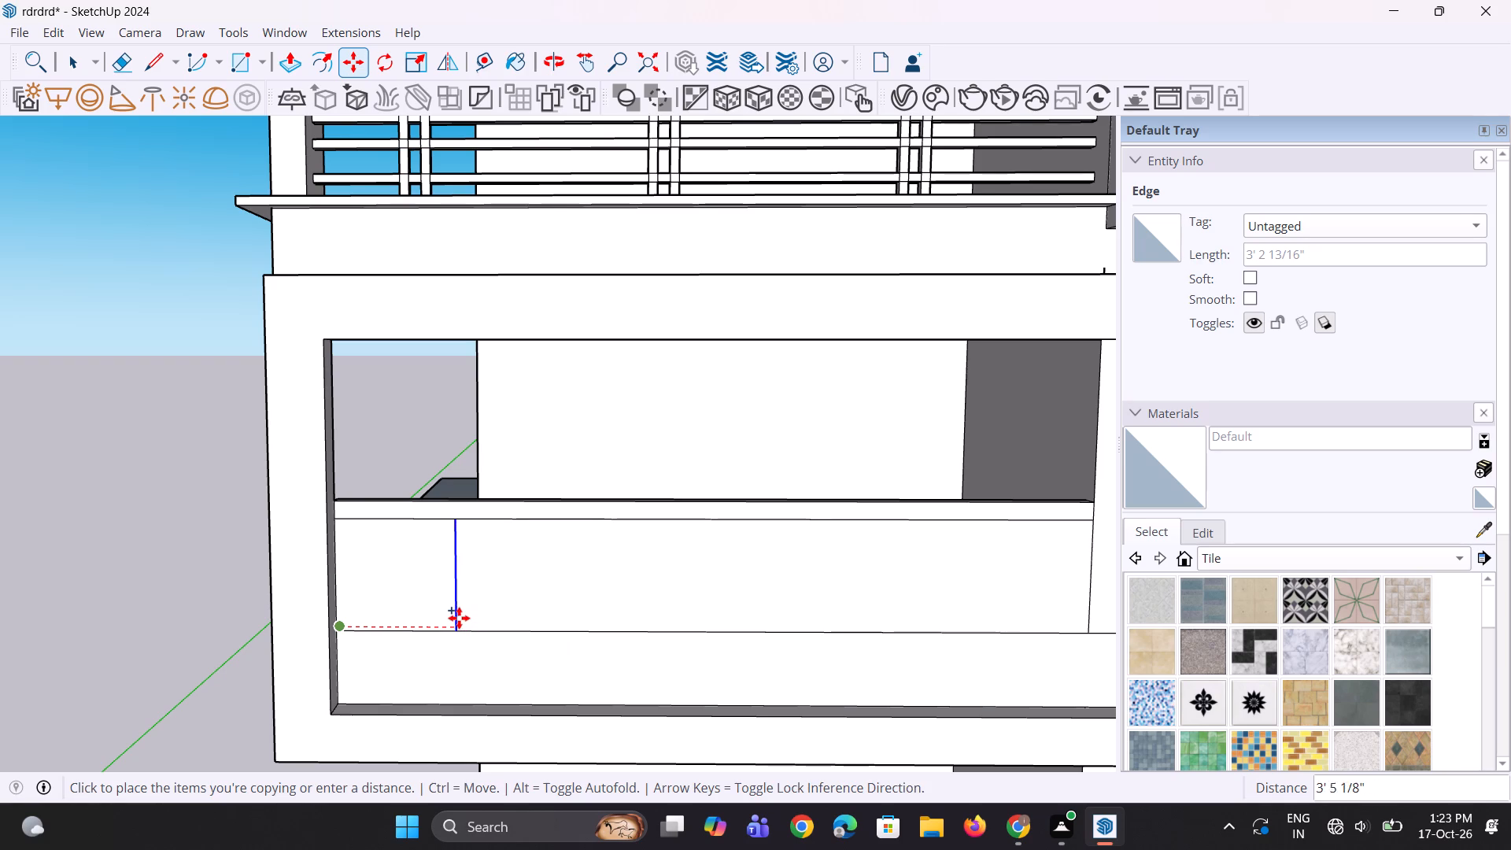
click(455, 618)
key(m)
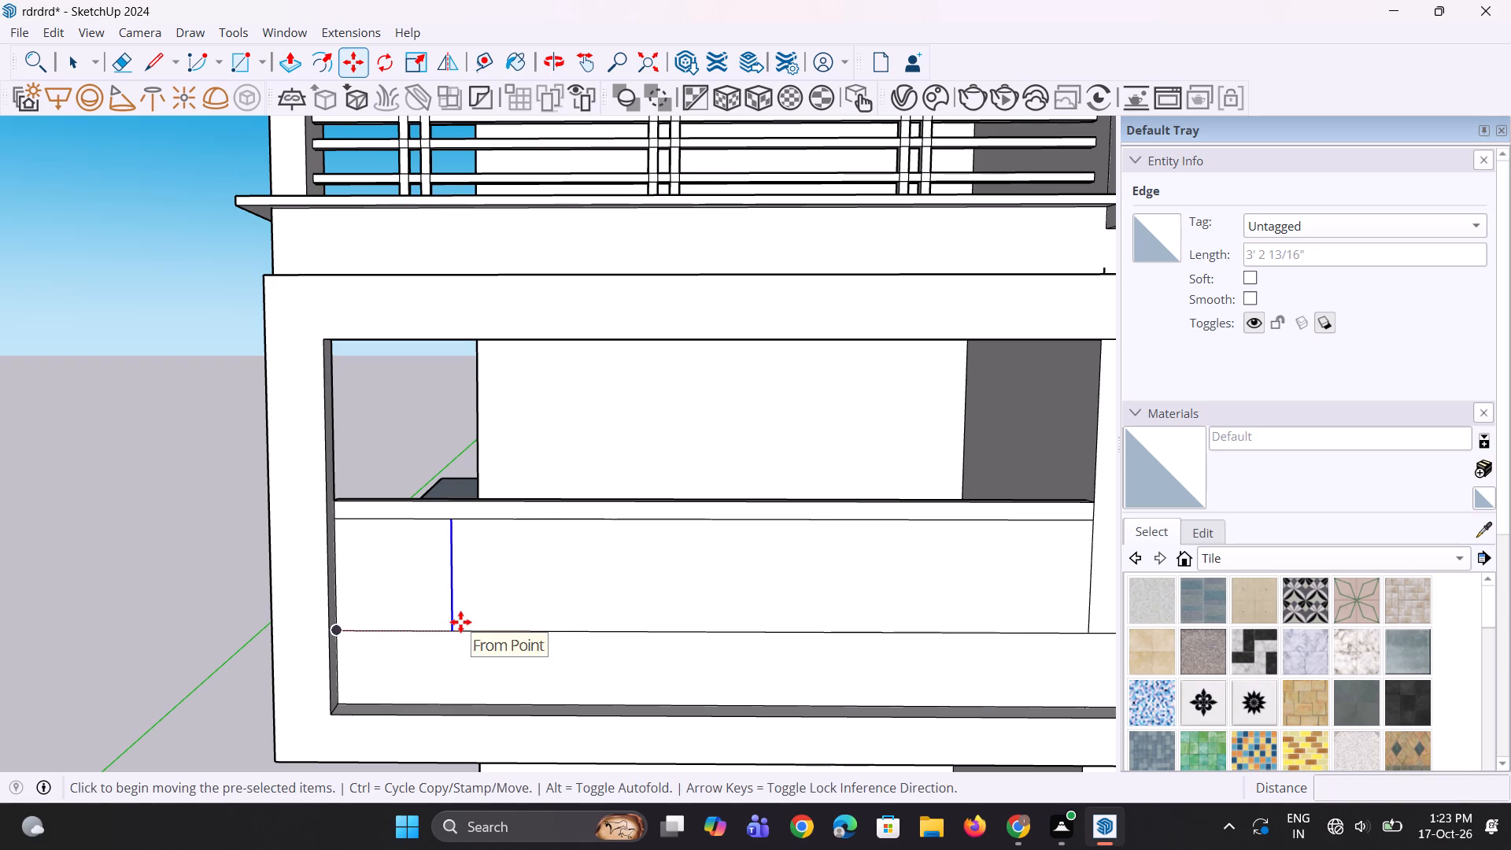
Copy the new vertical edge another 3" along the parapet's front face to outline a narrow upright strip.
scroll(466, 623, up, 2)
key(space)
key(space)
scroll(464, 623, up, 1)
click(445, 615)
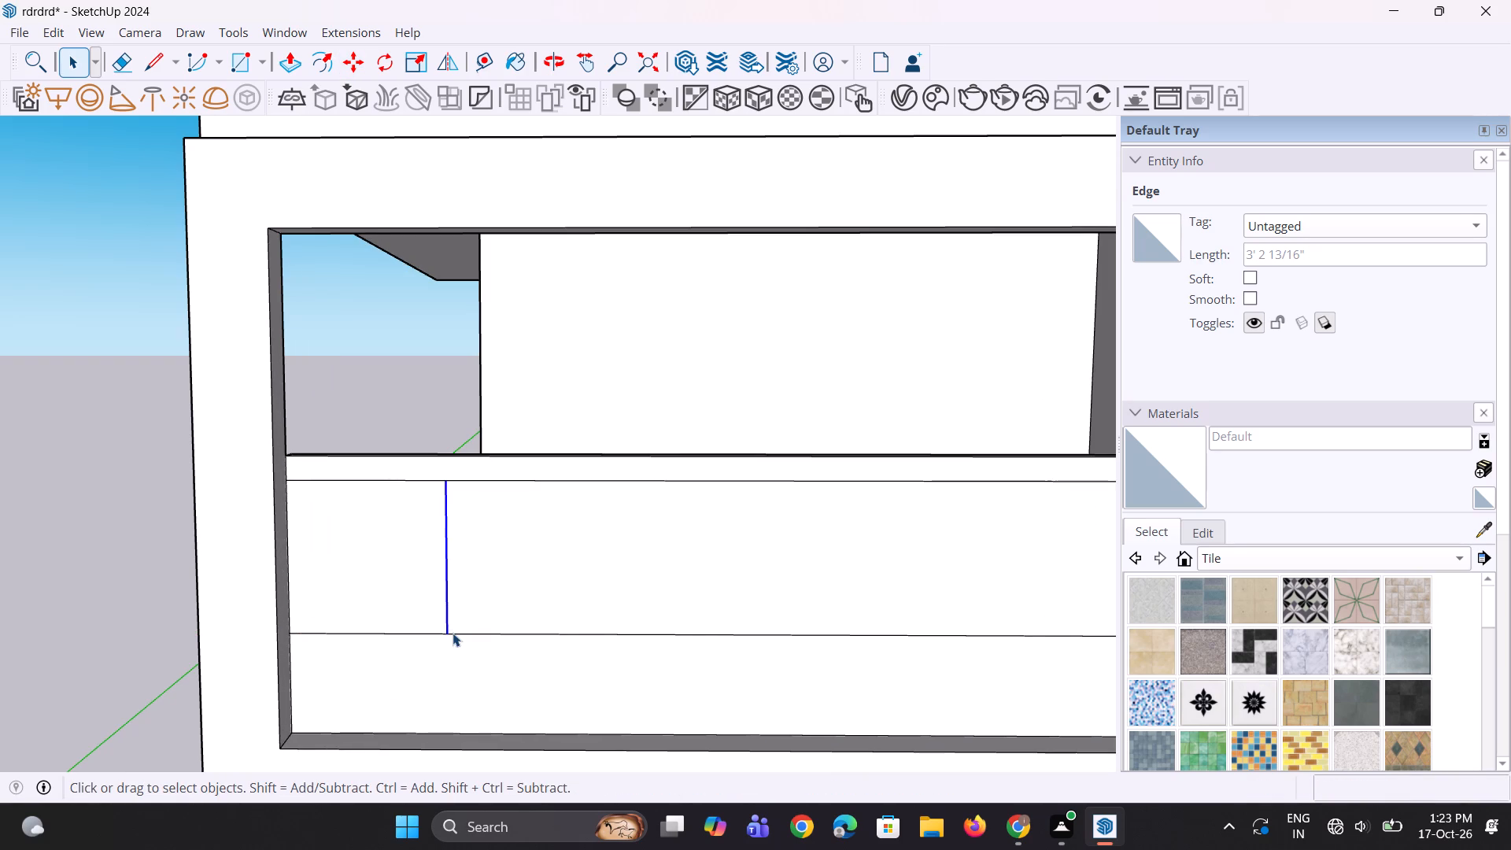
scroll(453, 633, up, 2)
key(m)
scroll(454, 634, up, 2)
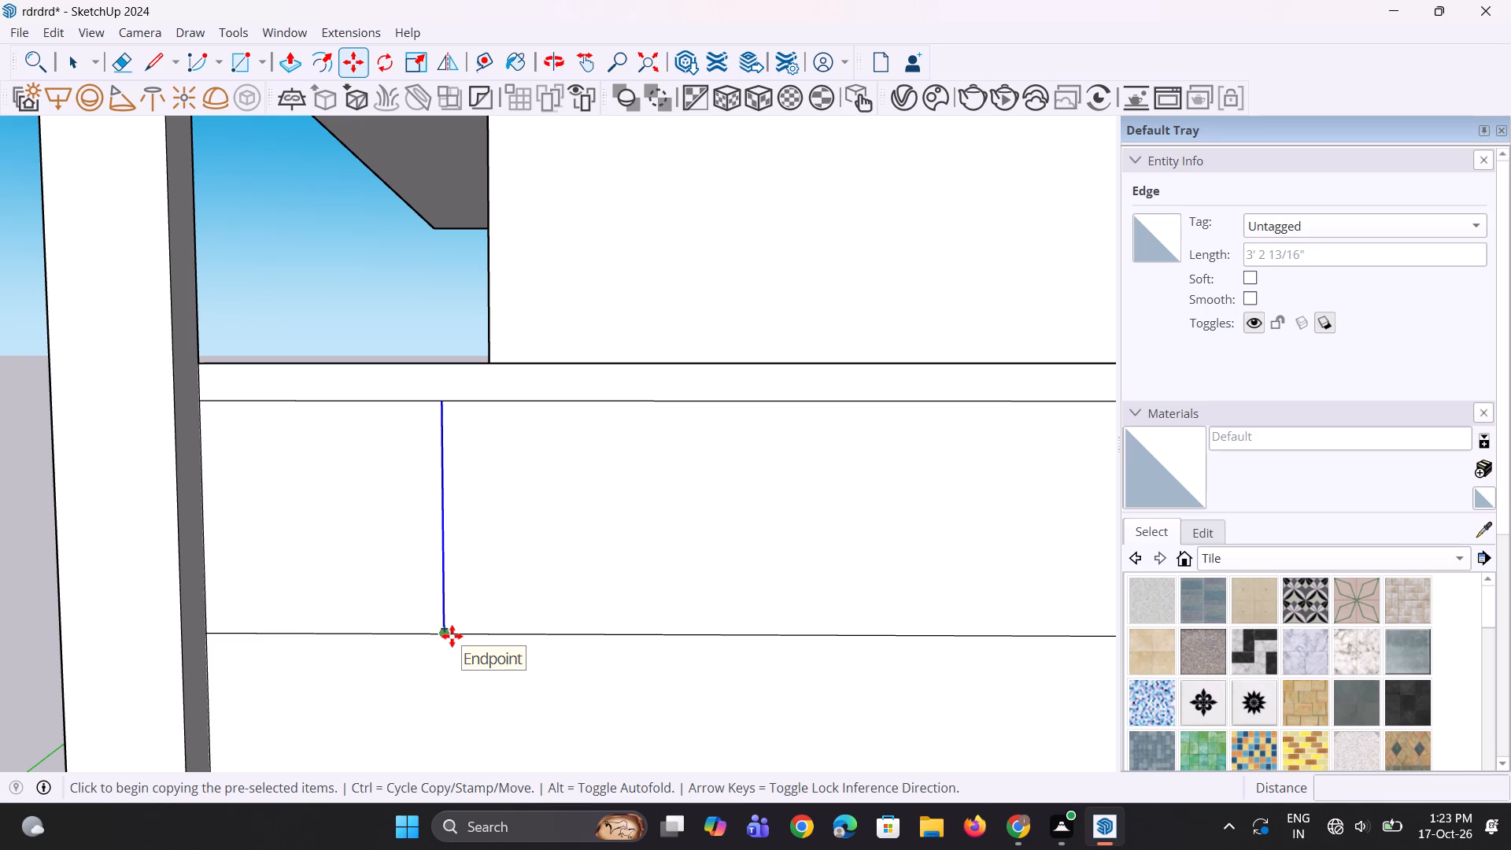
click(445, 637)
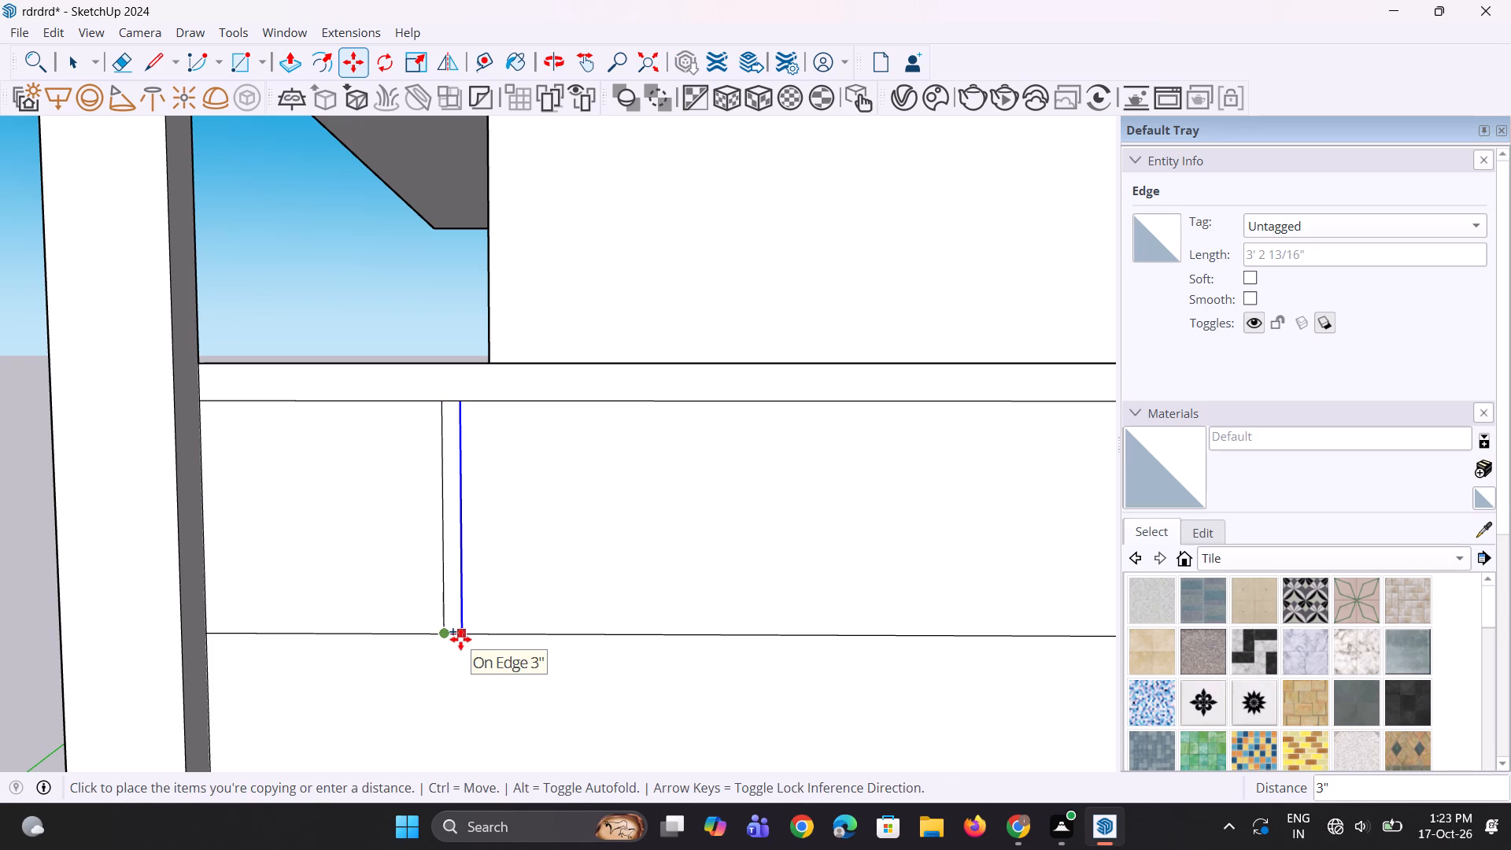
click(460, 639)
scroll(424, 584, down, 10)
middle_drag(423, 584, 416, 542)
key(space)
key(space)
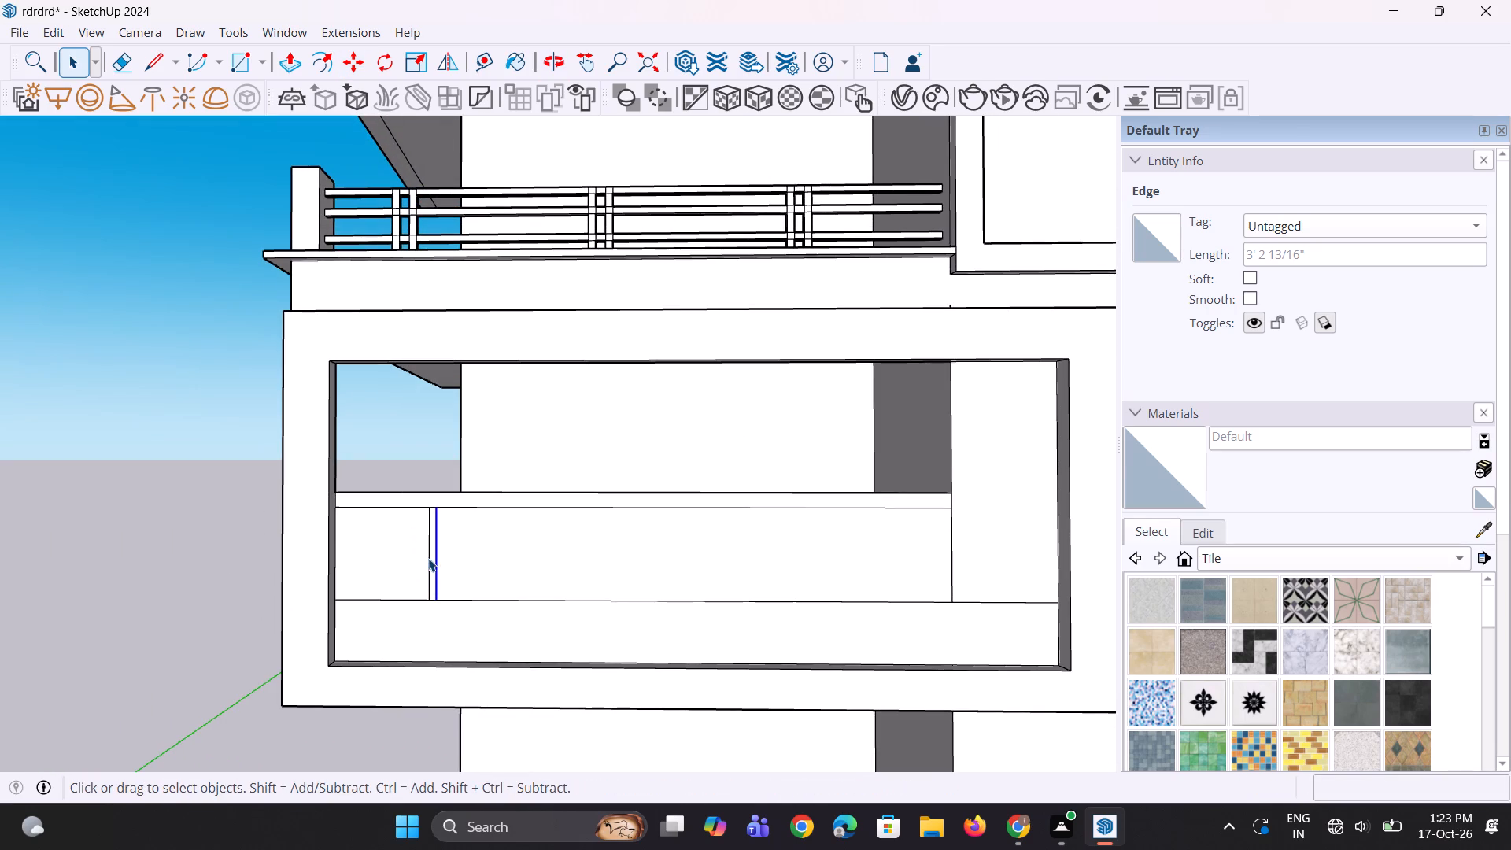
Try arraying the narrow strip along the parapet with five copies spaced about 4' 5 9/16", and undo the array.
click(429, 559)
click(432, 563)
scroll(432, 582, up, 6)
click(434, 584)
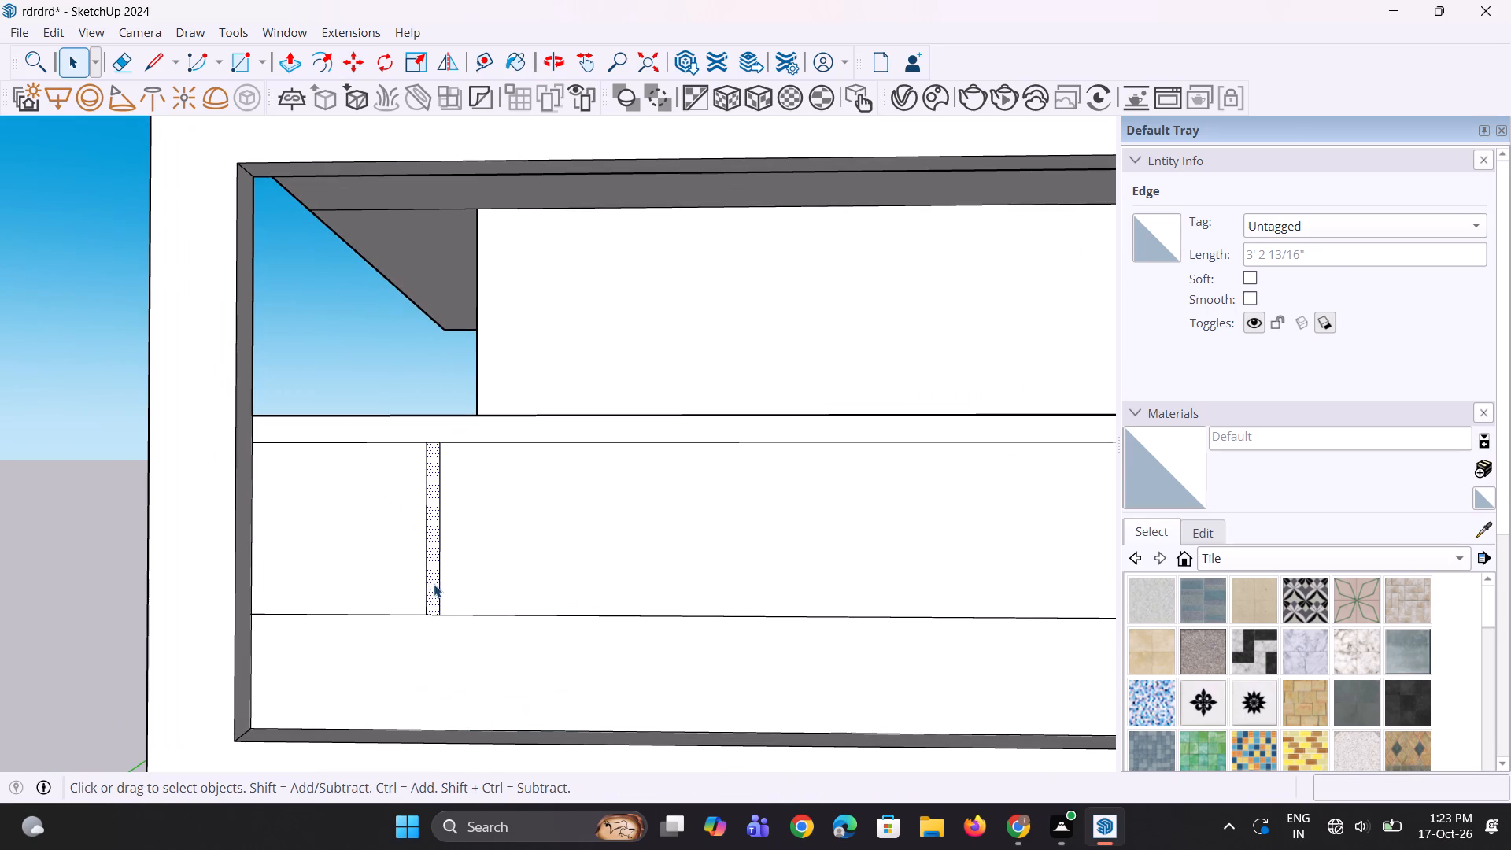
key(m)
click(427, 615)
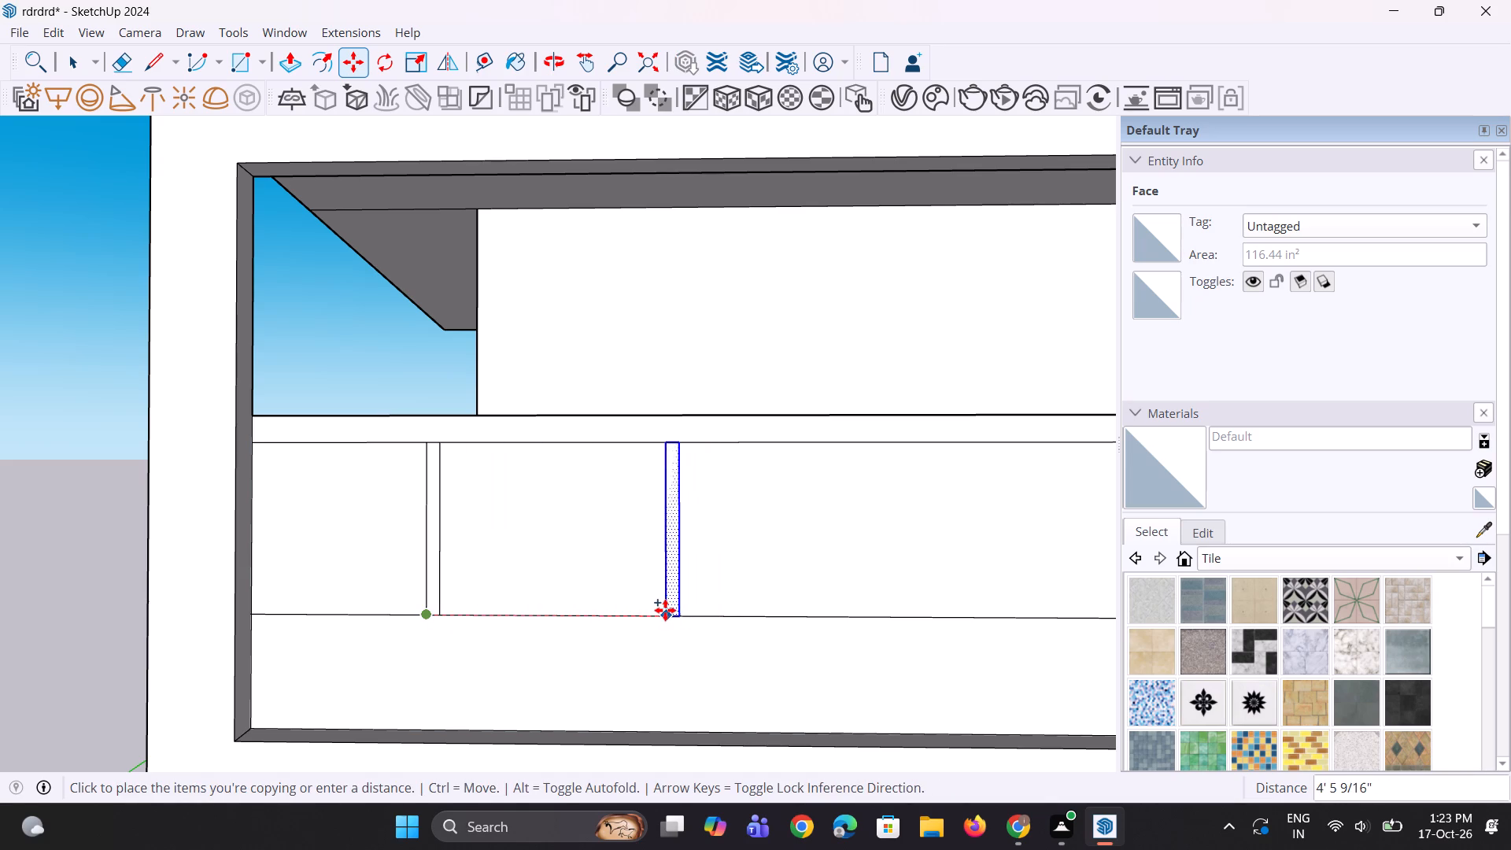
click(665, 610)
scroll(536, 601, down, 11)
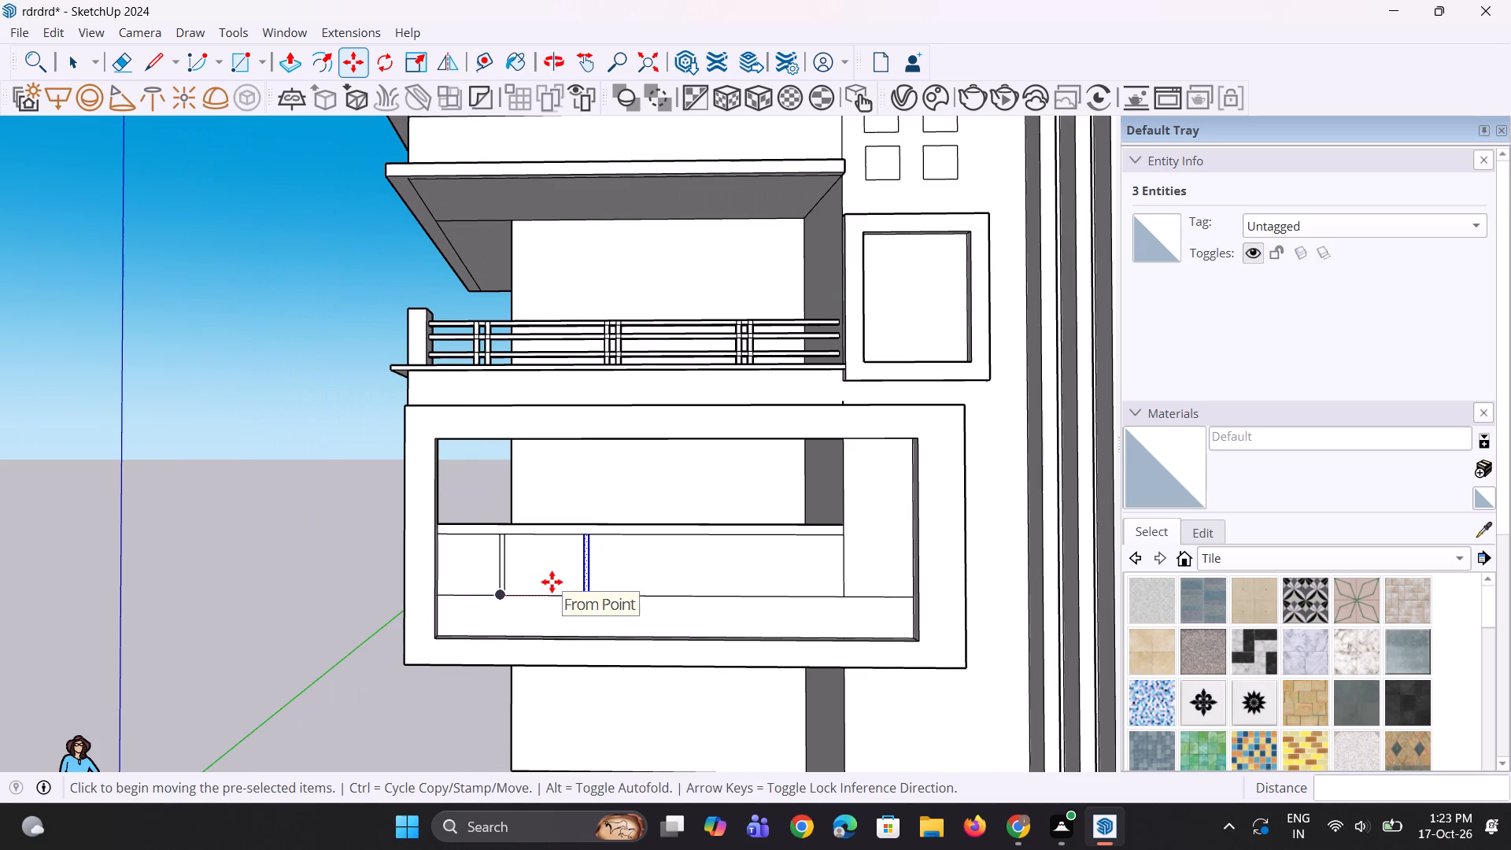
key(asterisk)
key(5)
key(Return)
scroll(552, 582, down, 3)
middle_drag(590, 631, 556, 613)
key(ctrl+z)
Move the narrow upright strip 3" along the parapet's front face toward its left end and clear the selection.
scroll(556, 613, up, 2)
key(space)
key(space)
scroll(529, 594, up, 2)
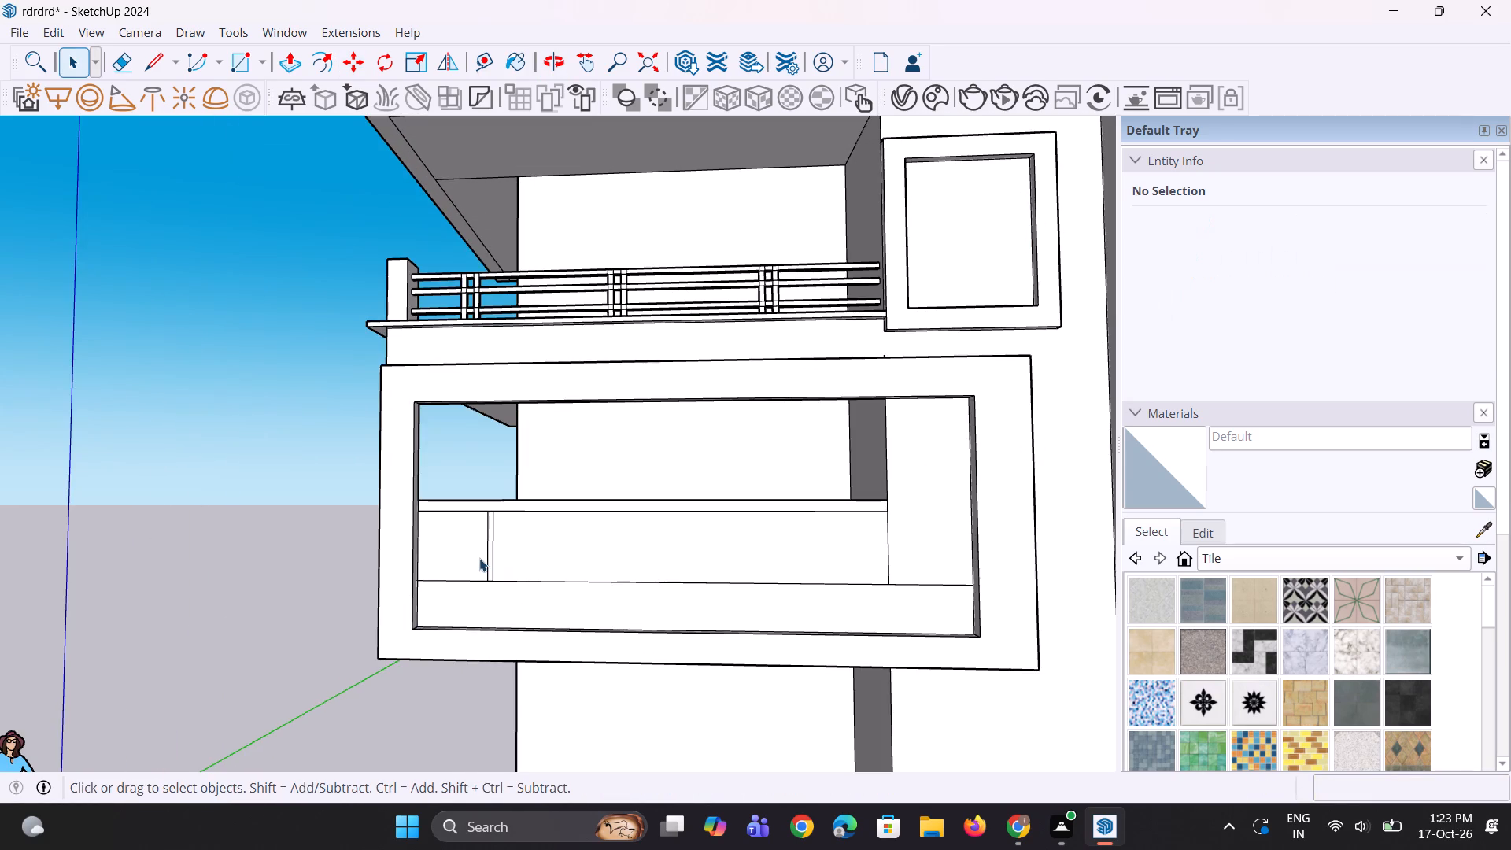
scroll(481, 558, up, 8)
click(502, 570)
scroll(489, 633, up, 2)
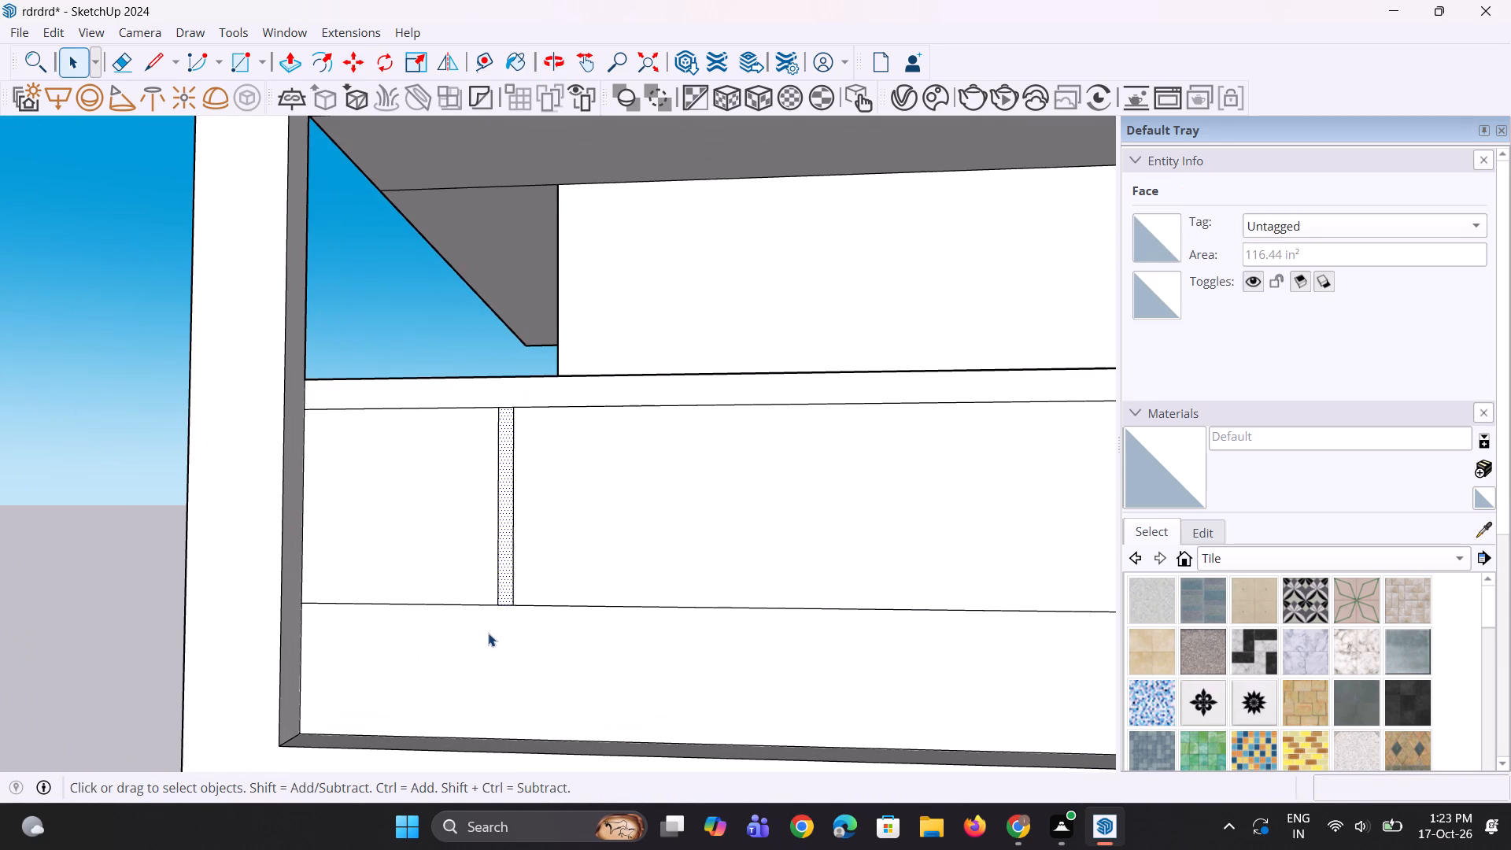
key(m)
click(492, 601)
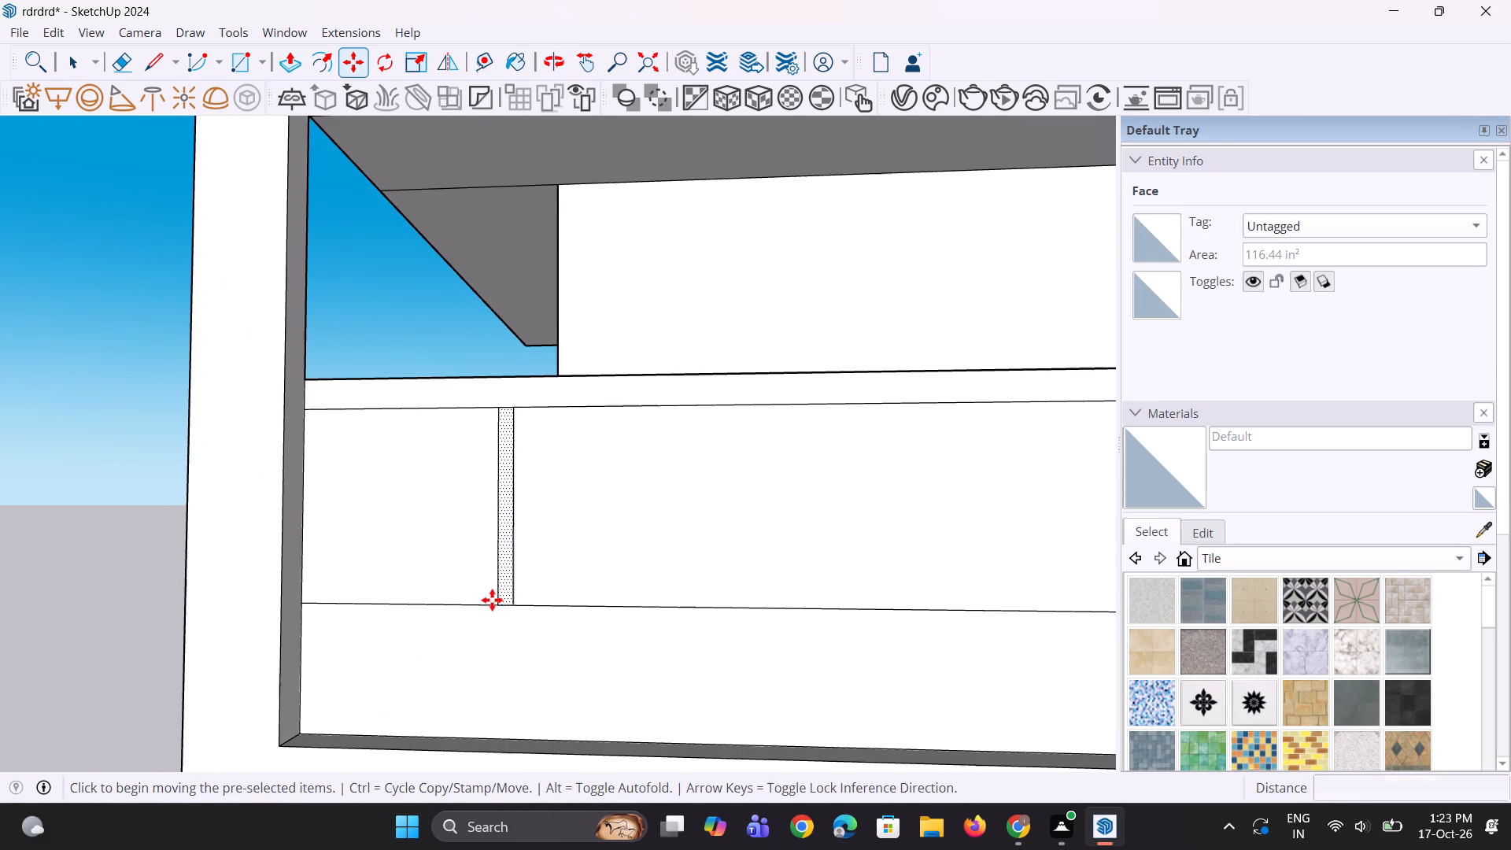
click(475, 600)
scroll(412, 582, down, 4)
middle_drag(449, 587, 481, 581)
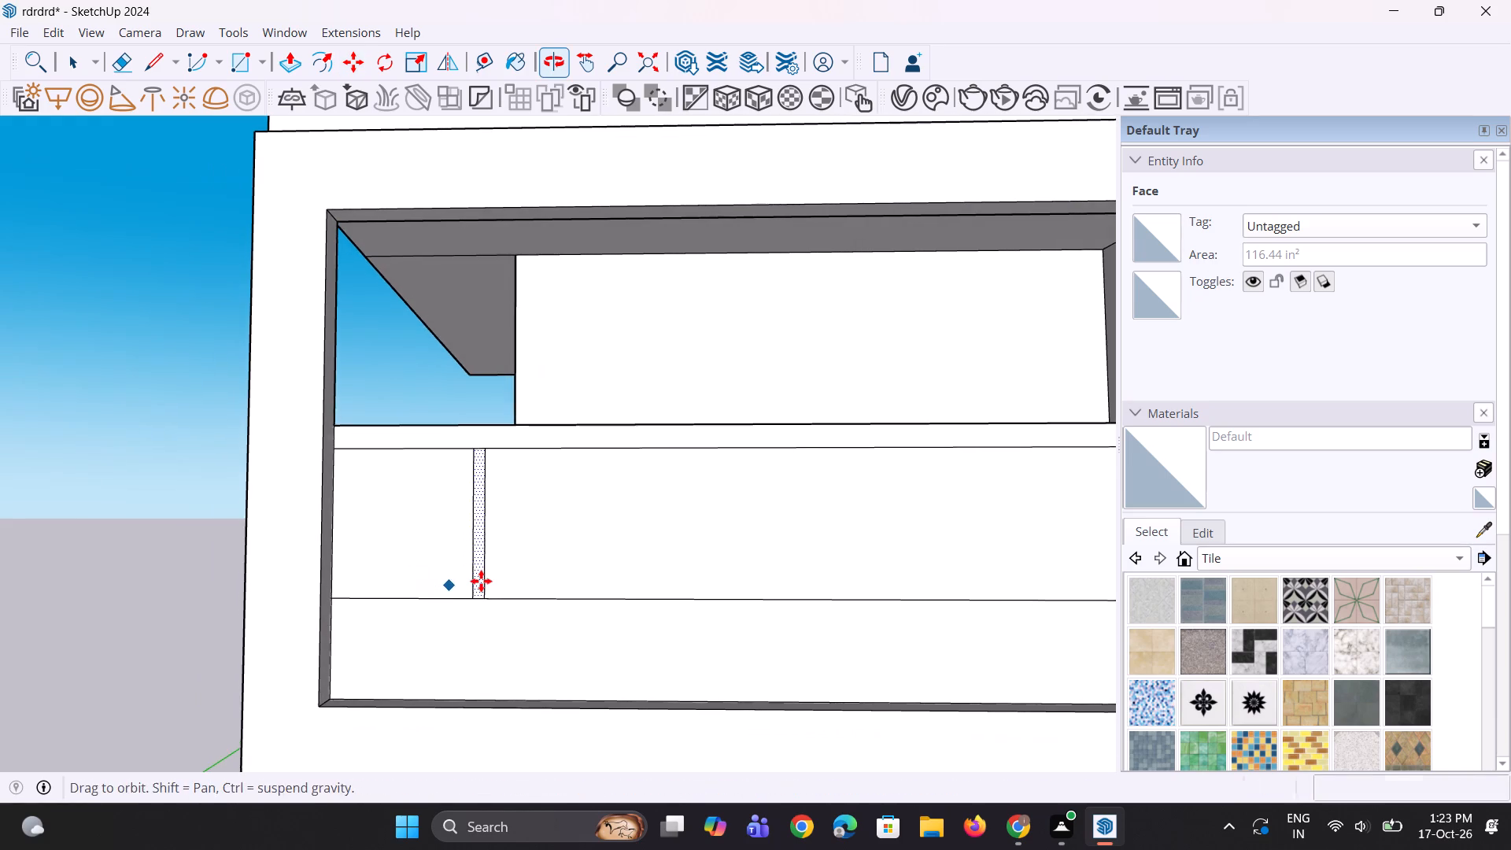
scroll(466, 589, down, 4)
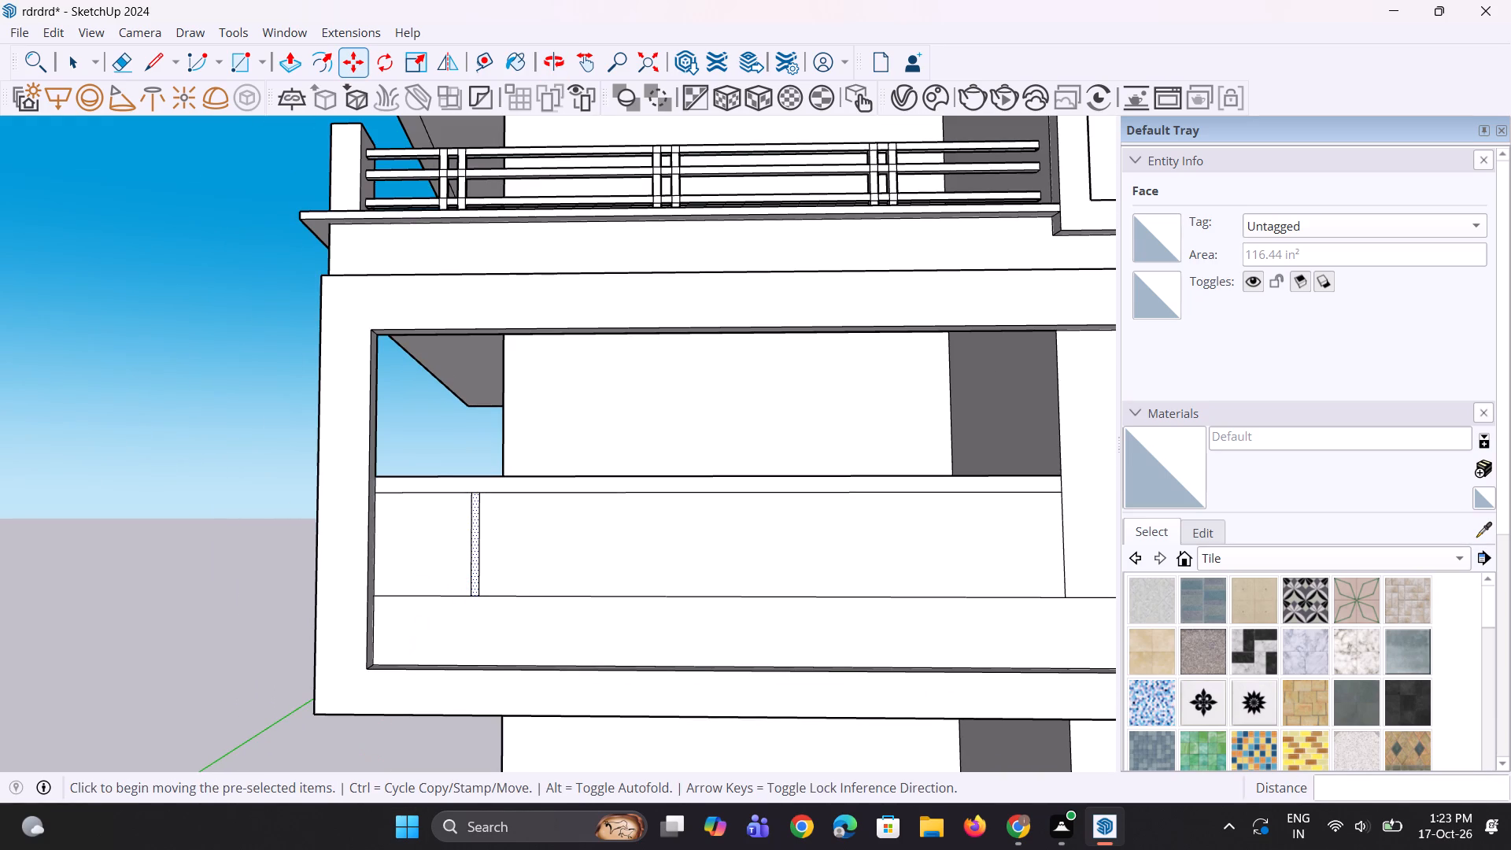
scroll(437, 641, up, 6)
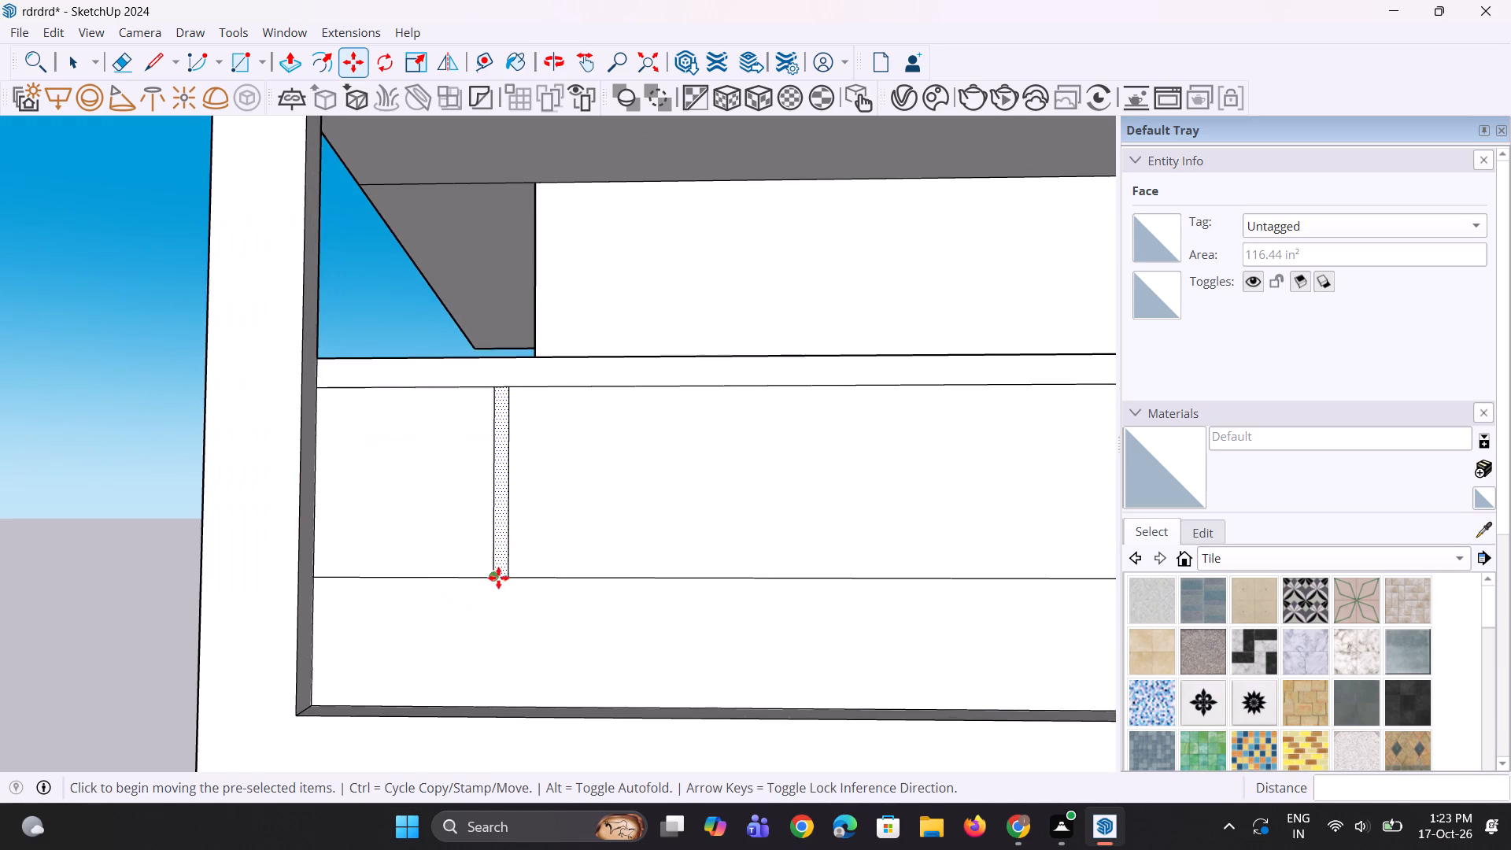
scroll(497, 575, up, 3)
click(490, 576)
click(478, 575)
scroll(483, 575, down, 3)
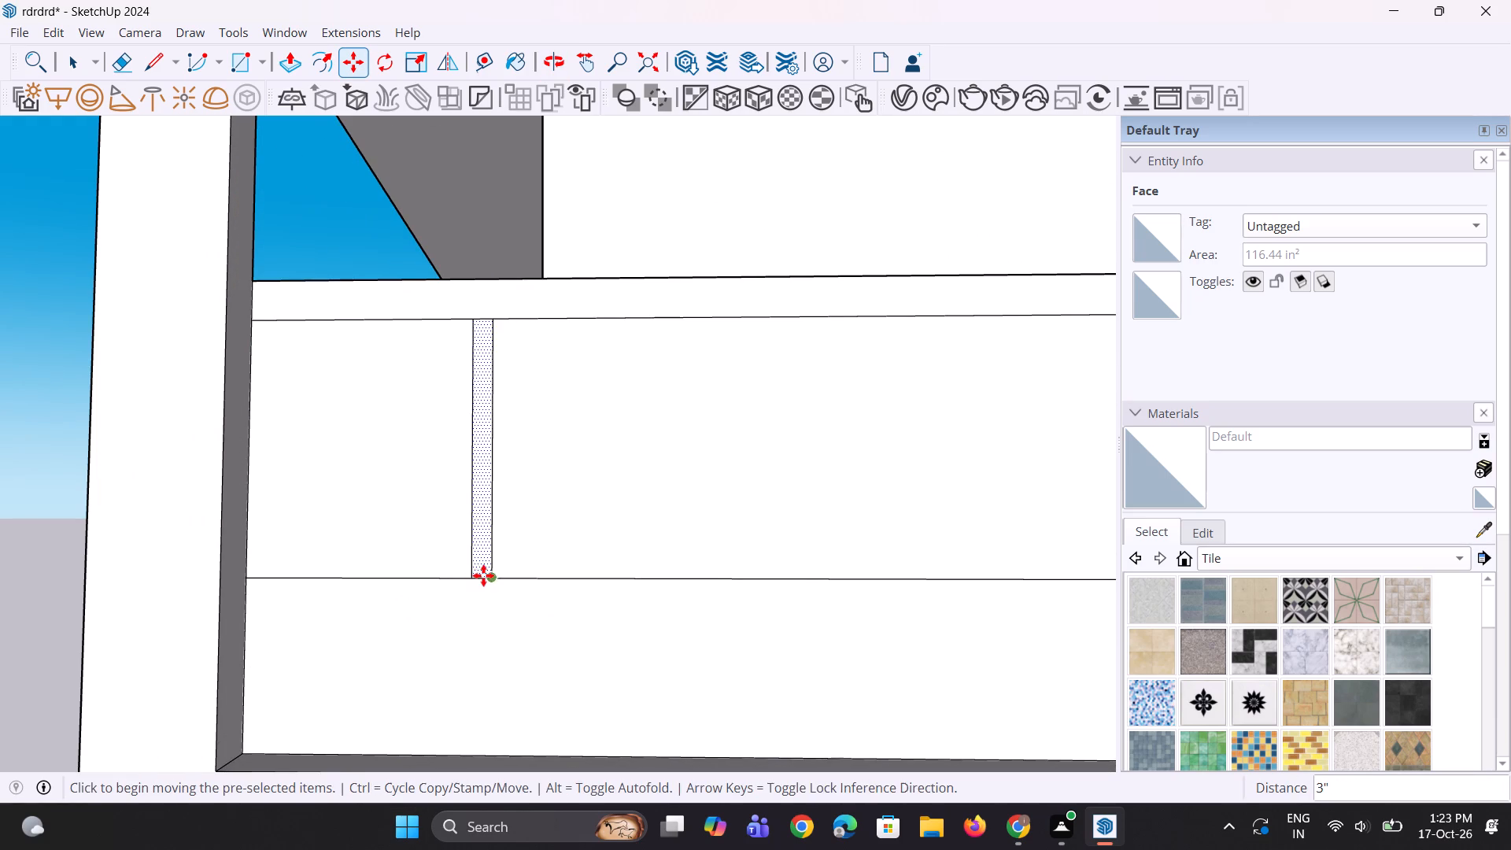
scroll(483, 575, down, 2)
key(space)
key(space)
key(space)
click(220, 587)
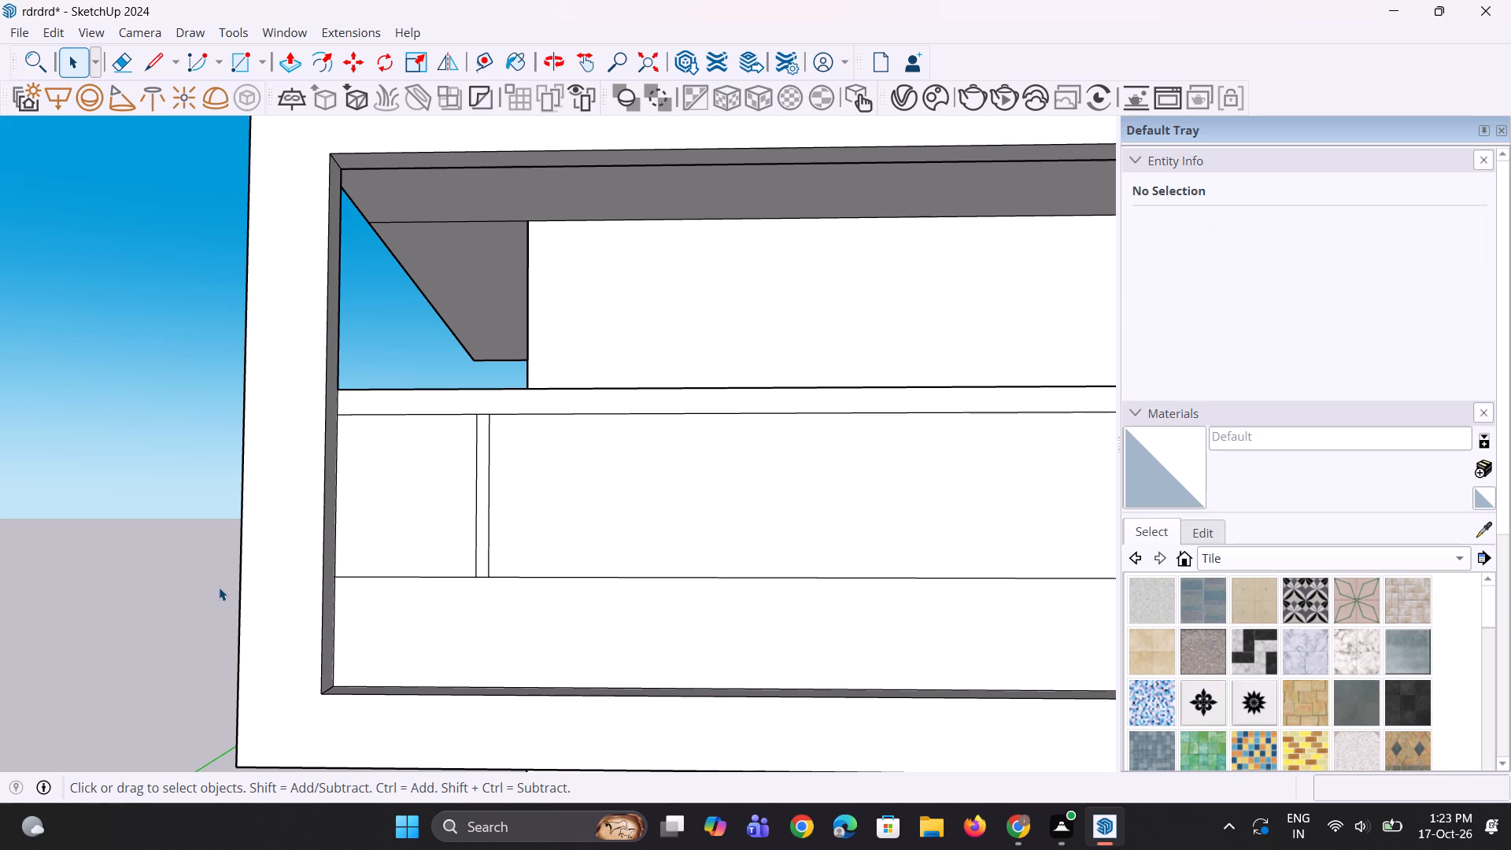
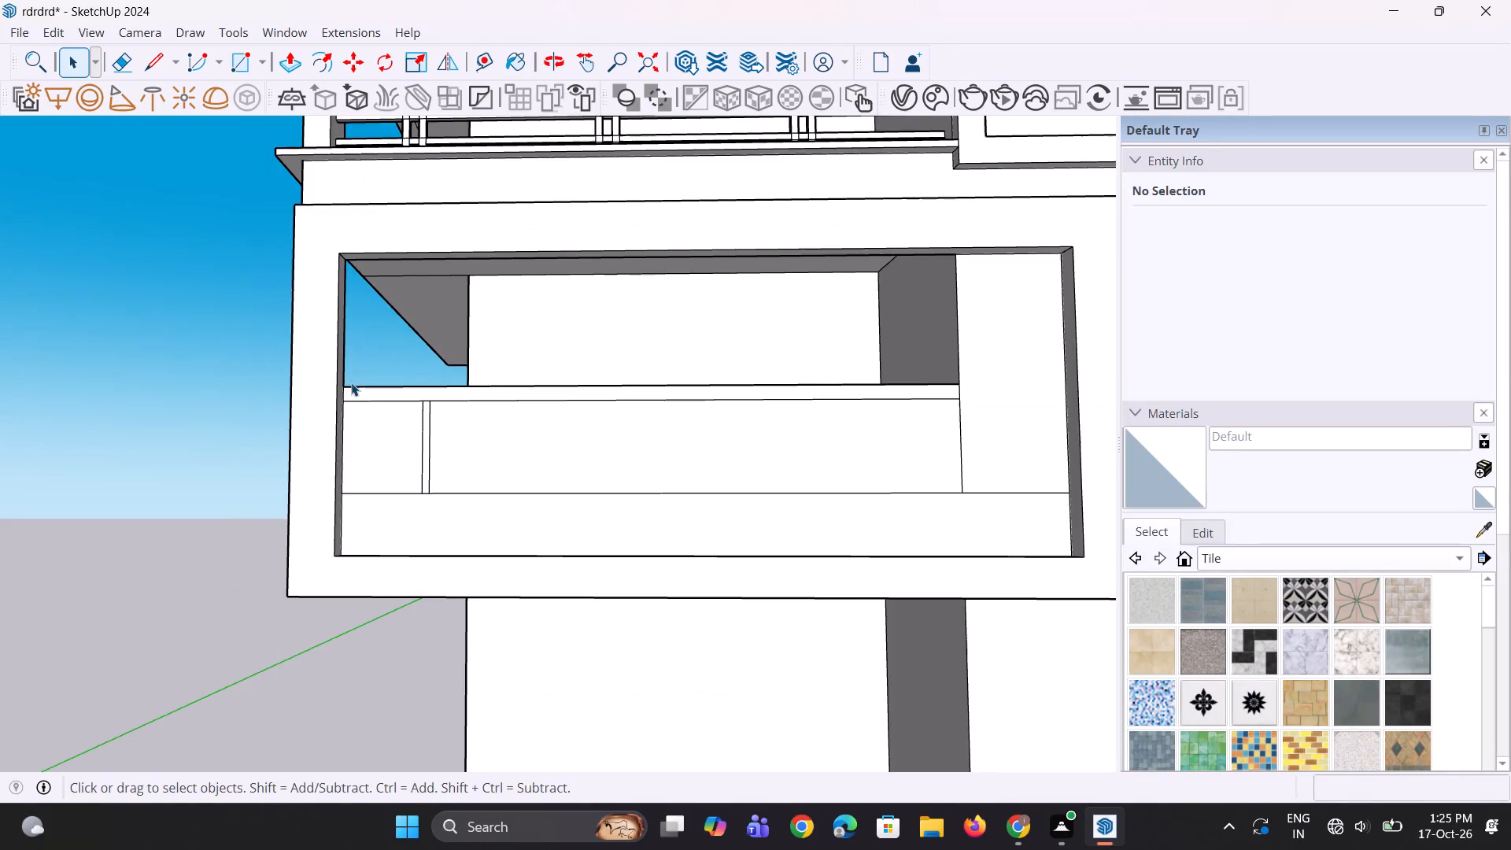
Array the narrow upright strip along the parapet's front face with five evenly spaced copies and clear the selection.
middle_drag(401, 423, 405, 436)
scroll(427, 469, up, 7)
click(427, 470)
scroll(429, 555, up, 2)
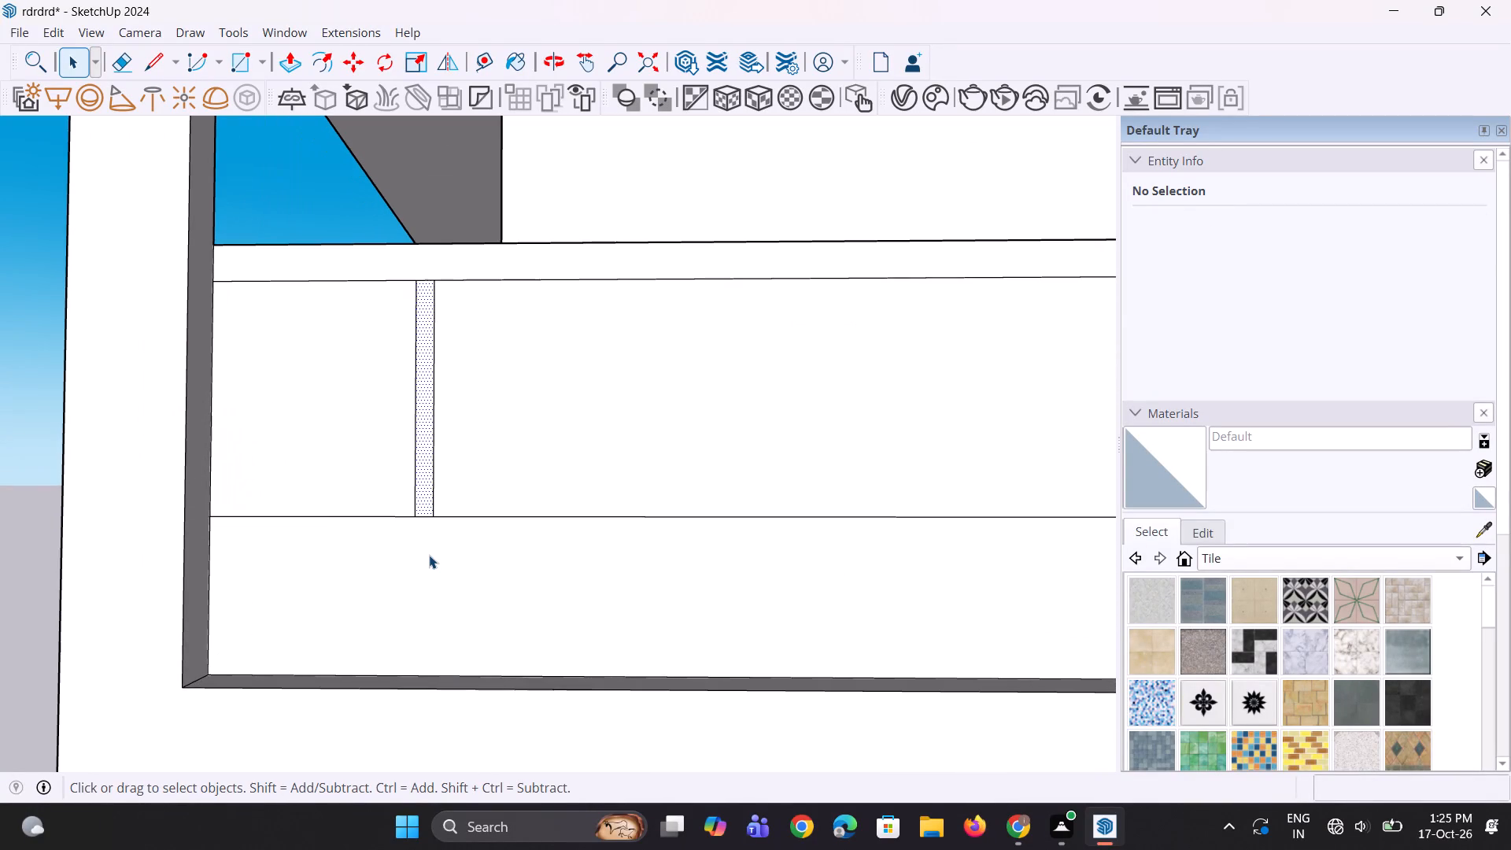
key(m)
click(416, 515)
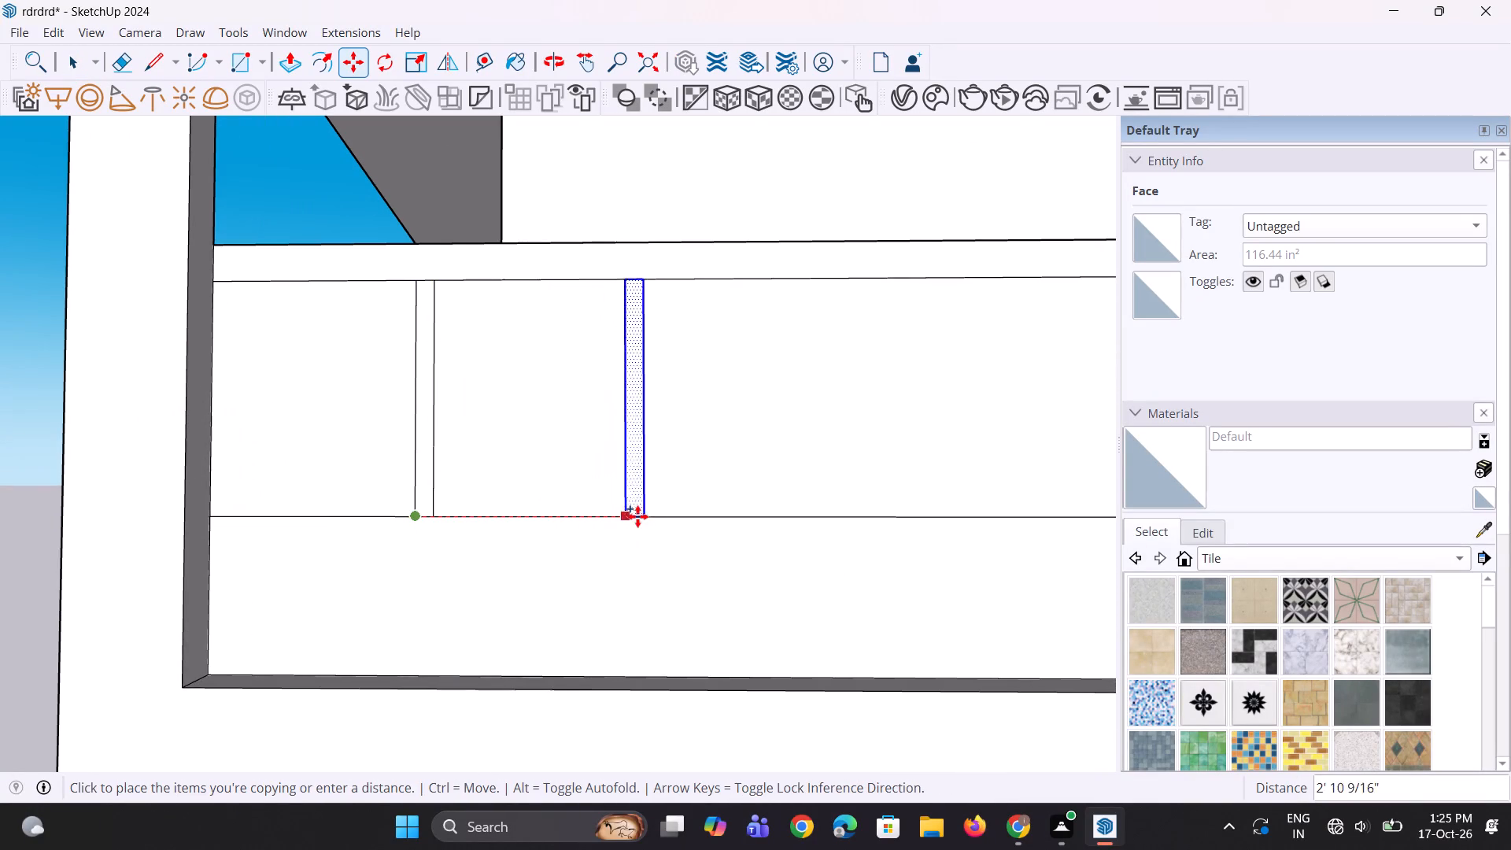
click(655, 519)
key(asterisk)
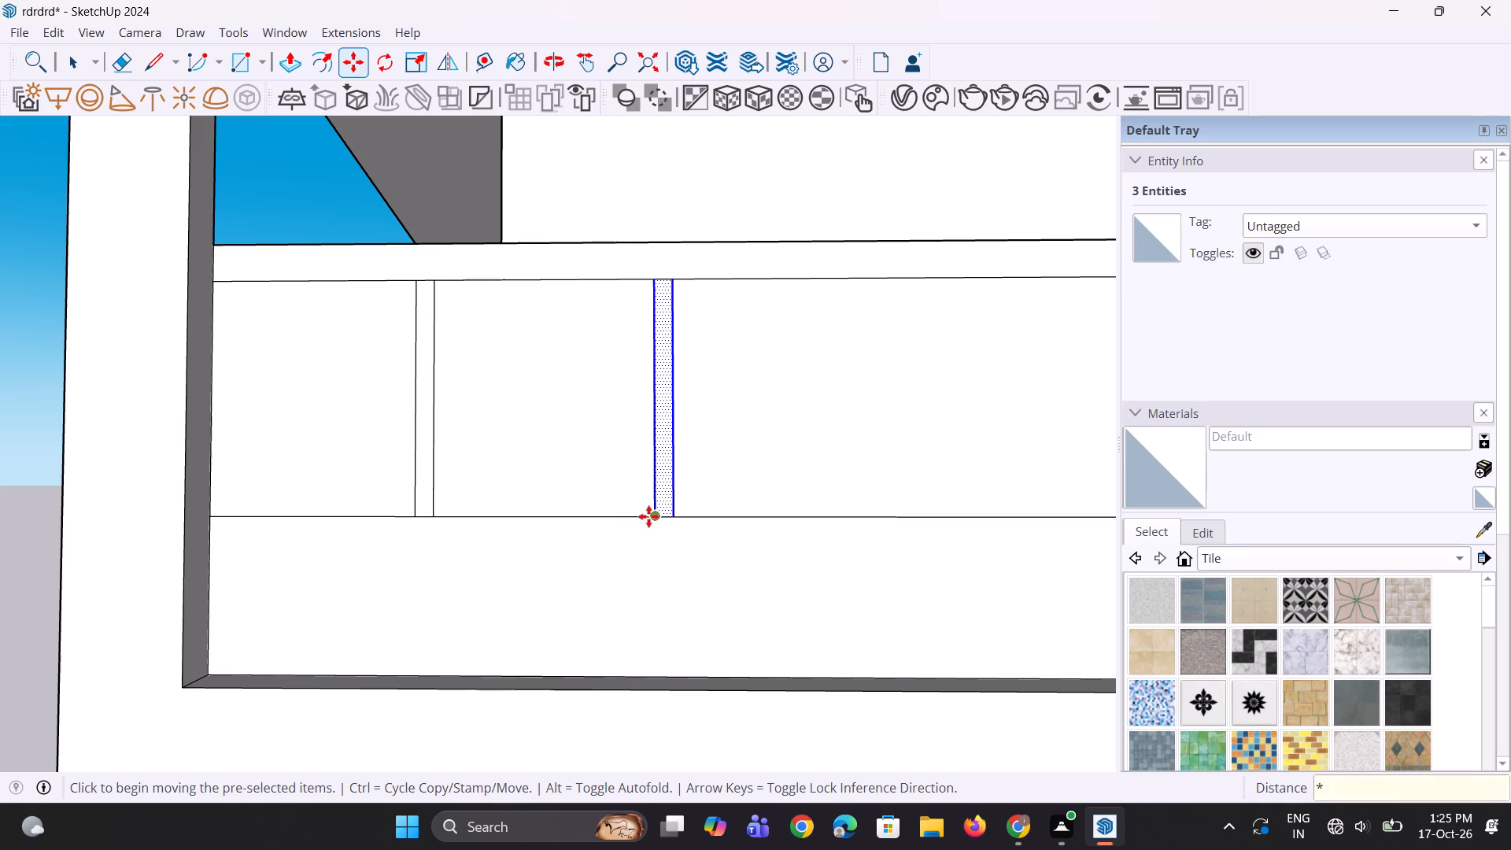
key(5)
key(Return)
scroll(570, 541, down, 12)
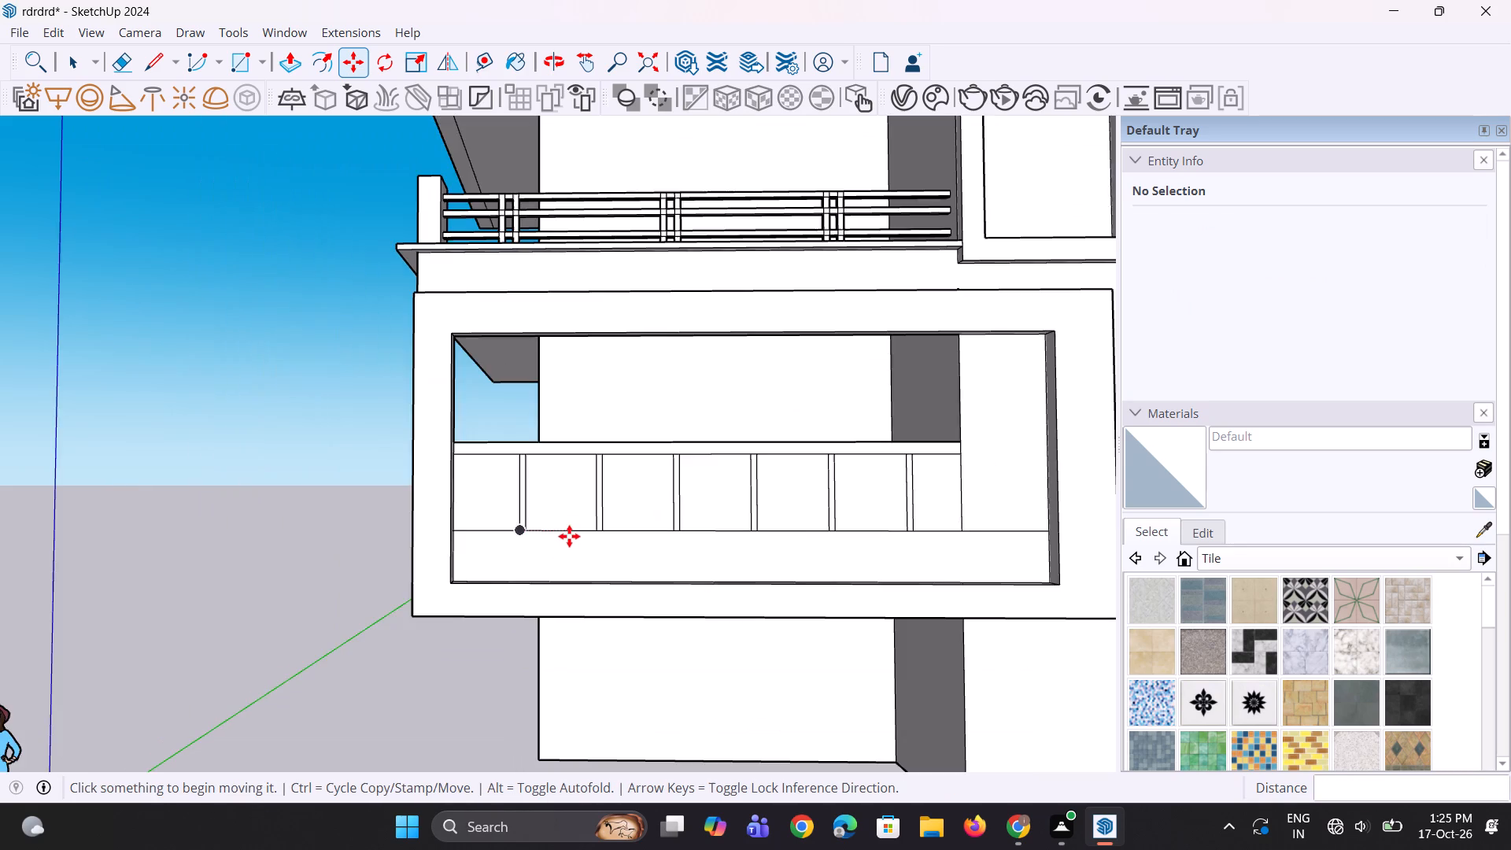
middle_drag(637, 571, 608, 513)
key(space)
key(space)
click(294, 532)
Paint the four panels at the left end of the parapet's front face with Translucent Glass Gray from Glass and Mirrors.
middle_drag(549, 506, 521, 637)
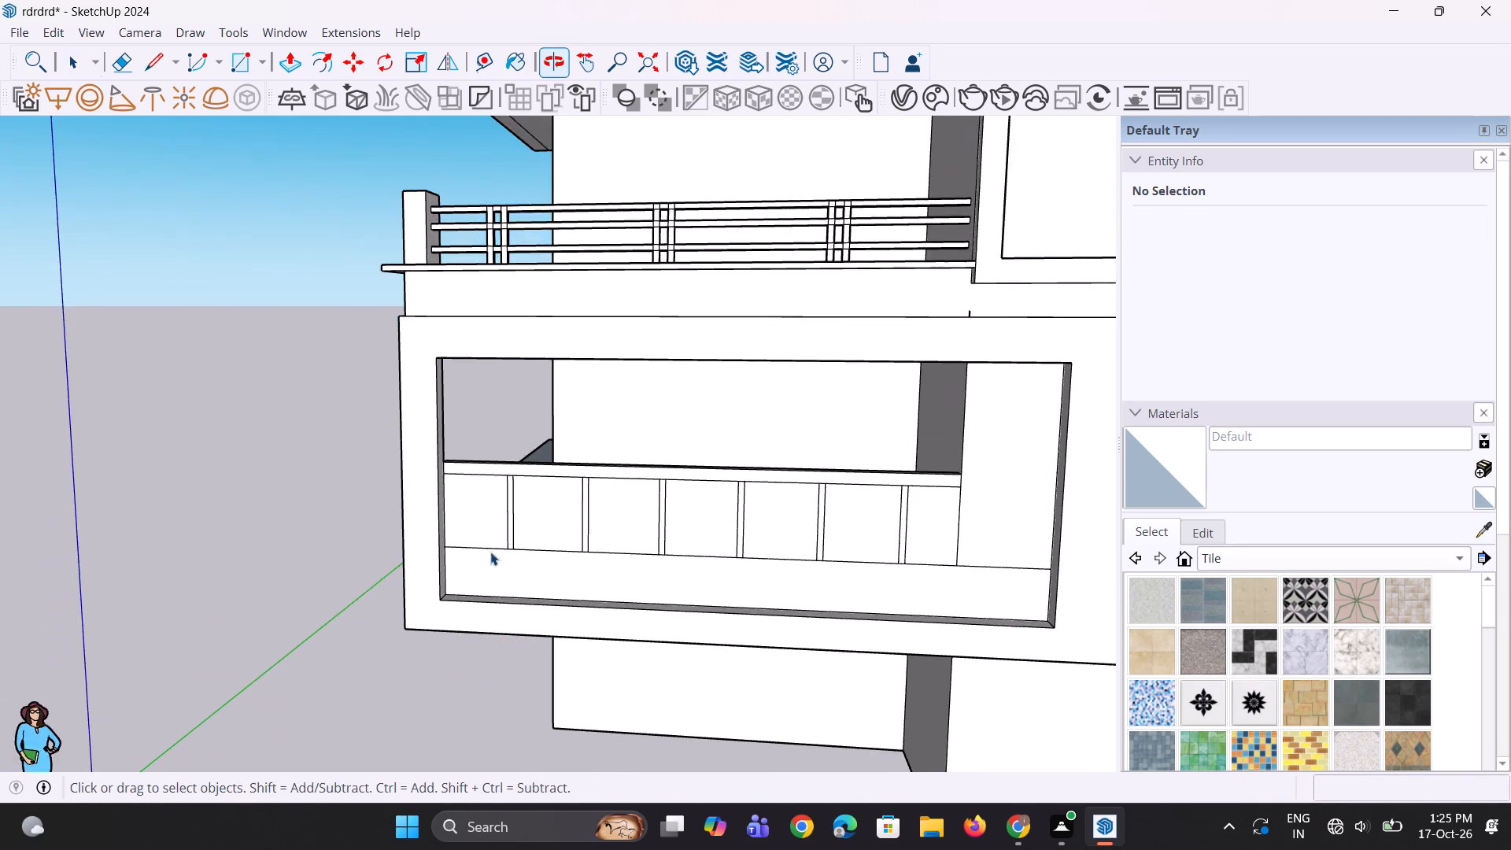
scroll(484, 499, up, 9)
middle_drag(514, 520, 471, 538)
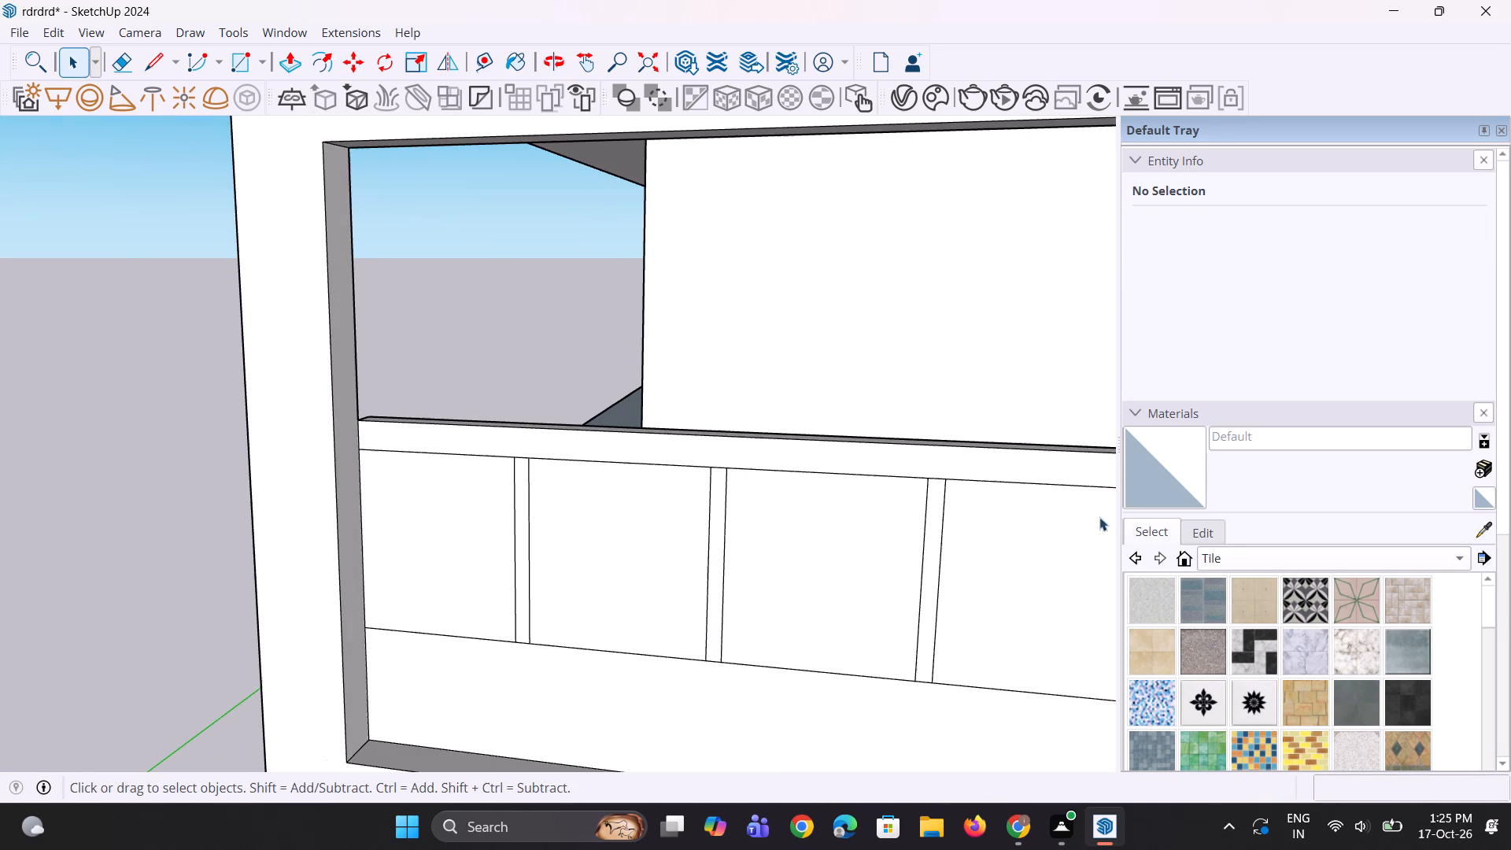
click(1268, 441)
drag(1268, 441, 1077, 497)
click(1173, 536)
click(1243, 568)
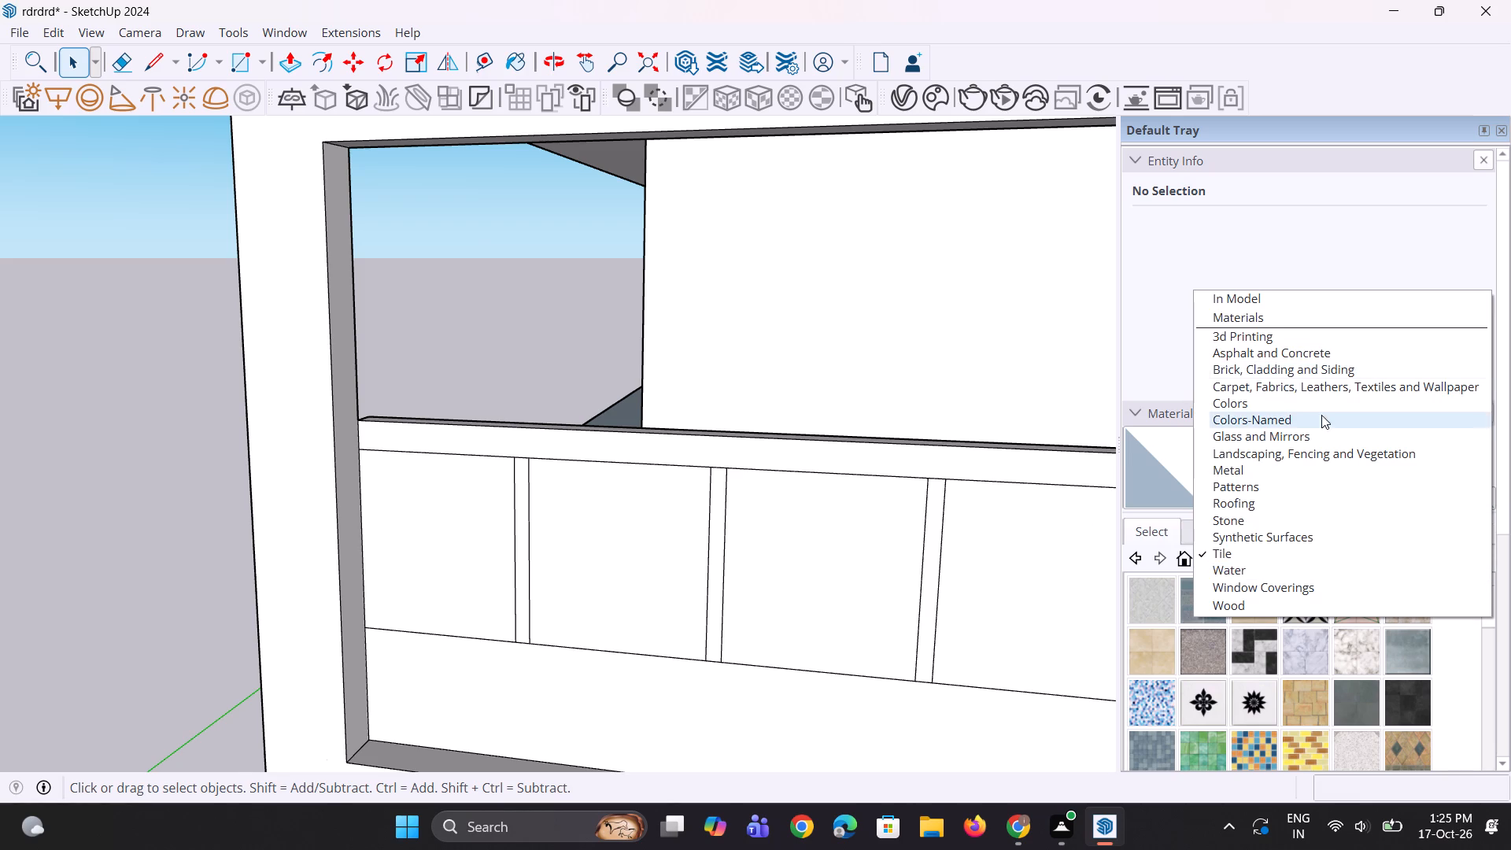
click(1302, 434)
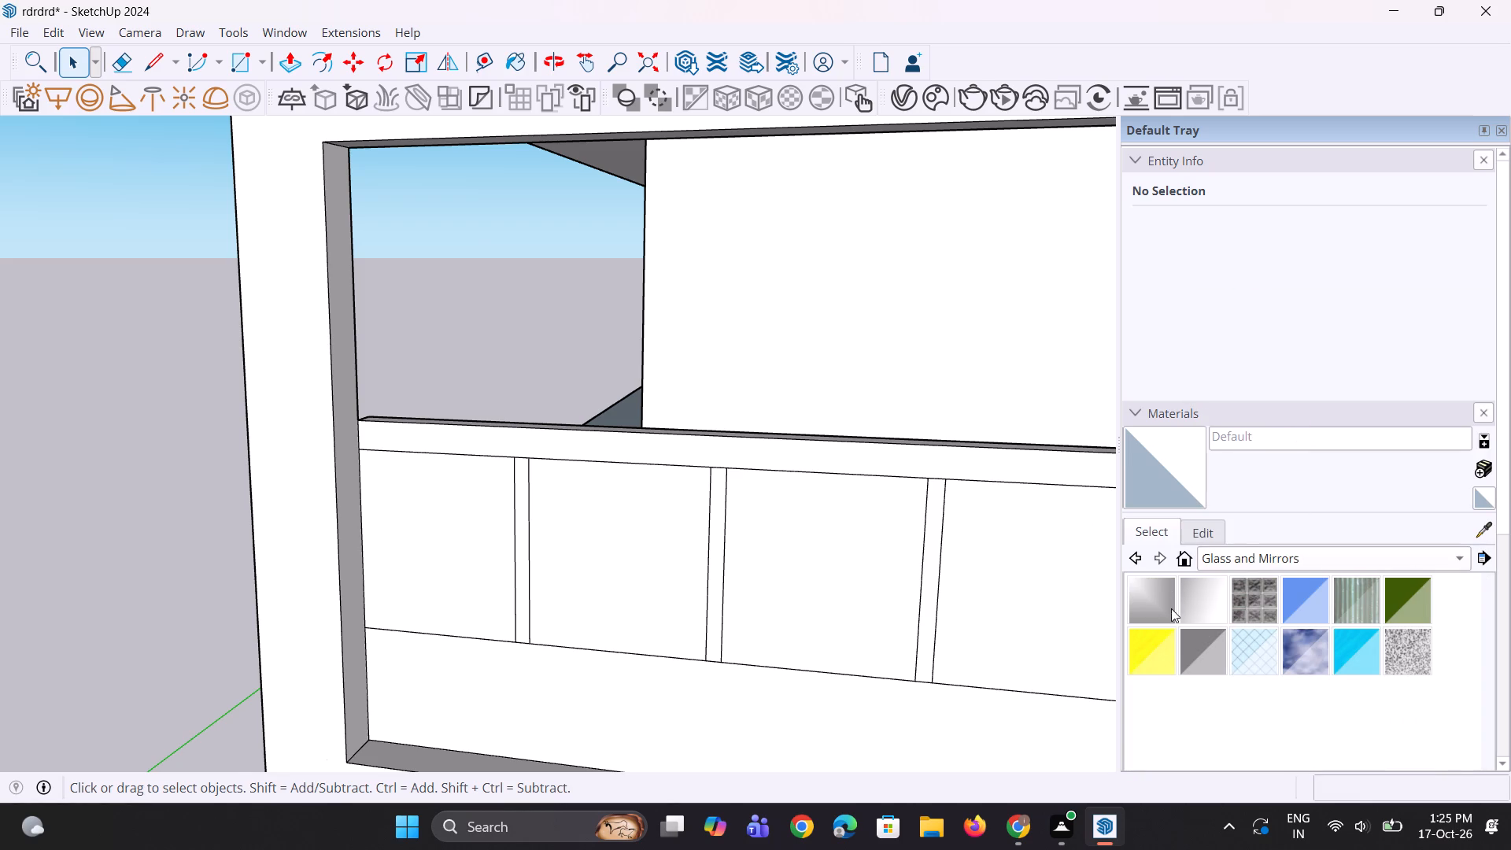
click(1202, 662)
scroll(997, 623, up, 1)
click(1013, 619)
click(904, 608)
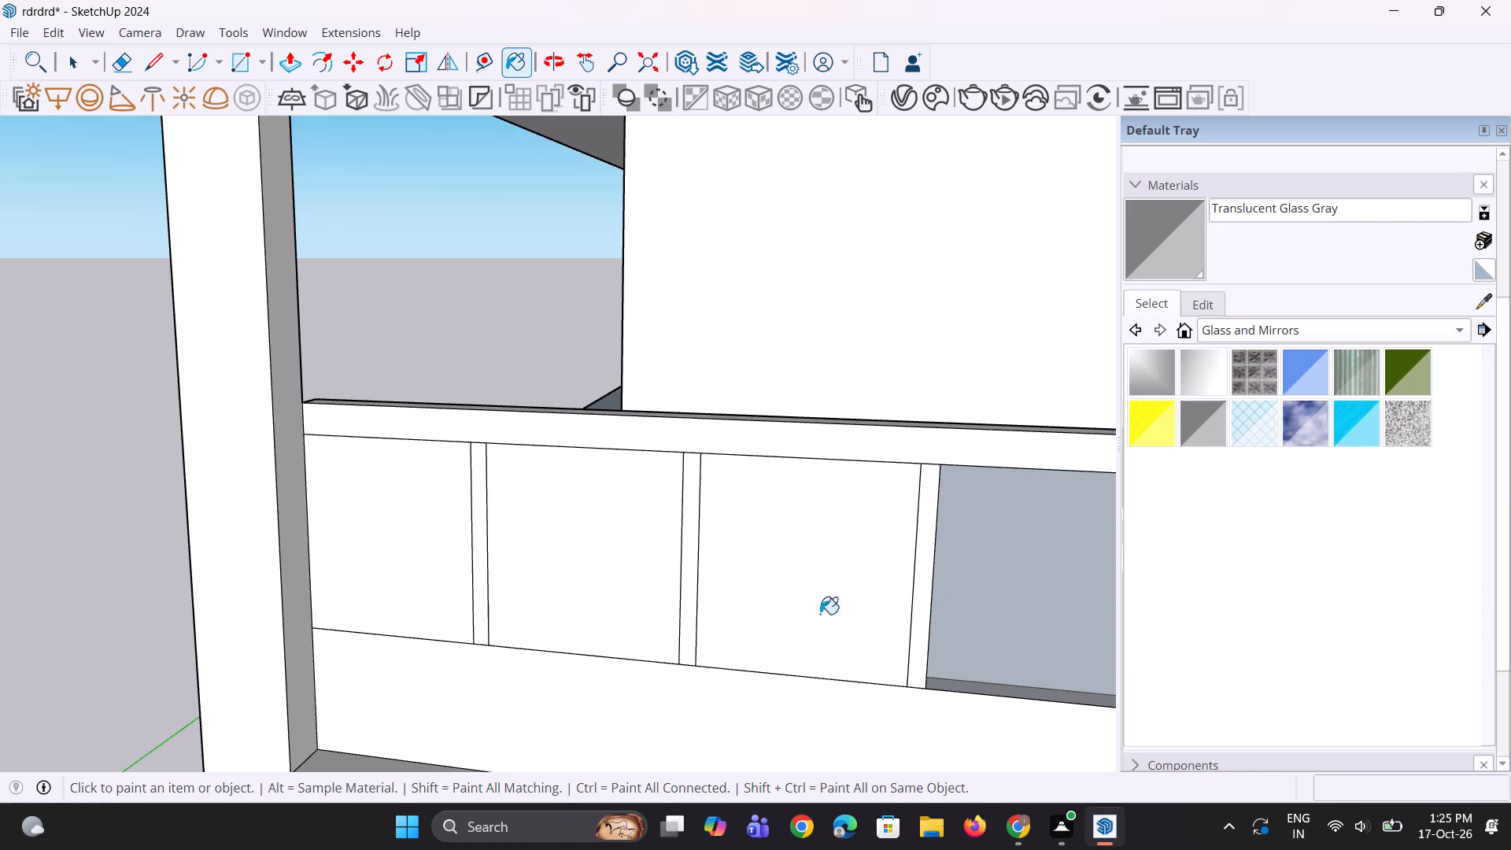
drag(607, 597, 597, 598)
click(447, 599)
Paint the remaining three panels of the parapet's front face with Translucent Glass Gray.
scroll(651, 563, down, 5)
middle_drag(556, 571, 873, 593)
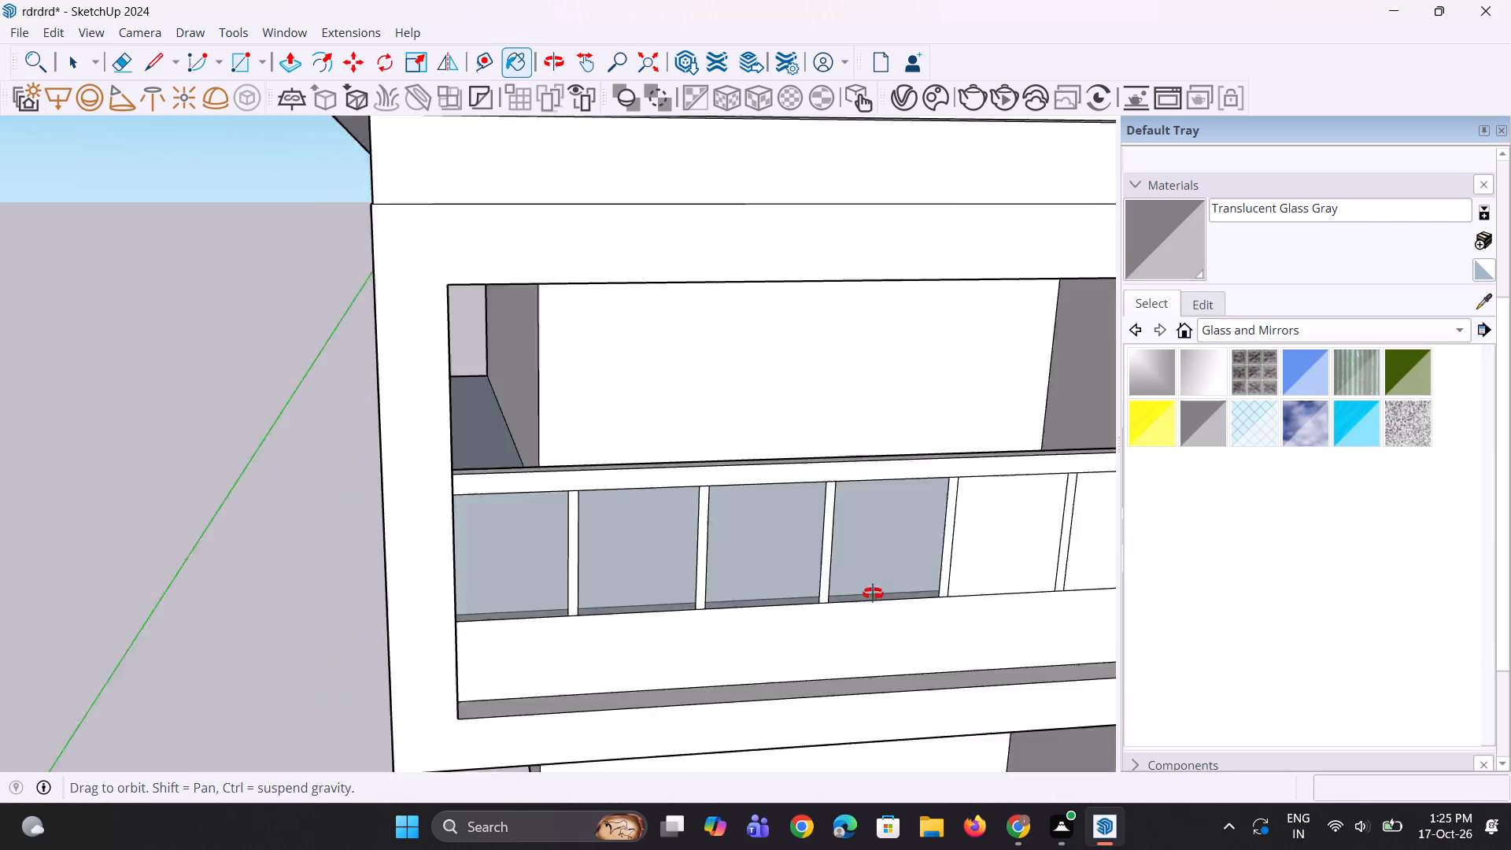
middle_drag(873, 593, 751, 564)
click(977, 560)
scroll(628, 491, down, 4)
scroll(938, 526, up, 2)
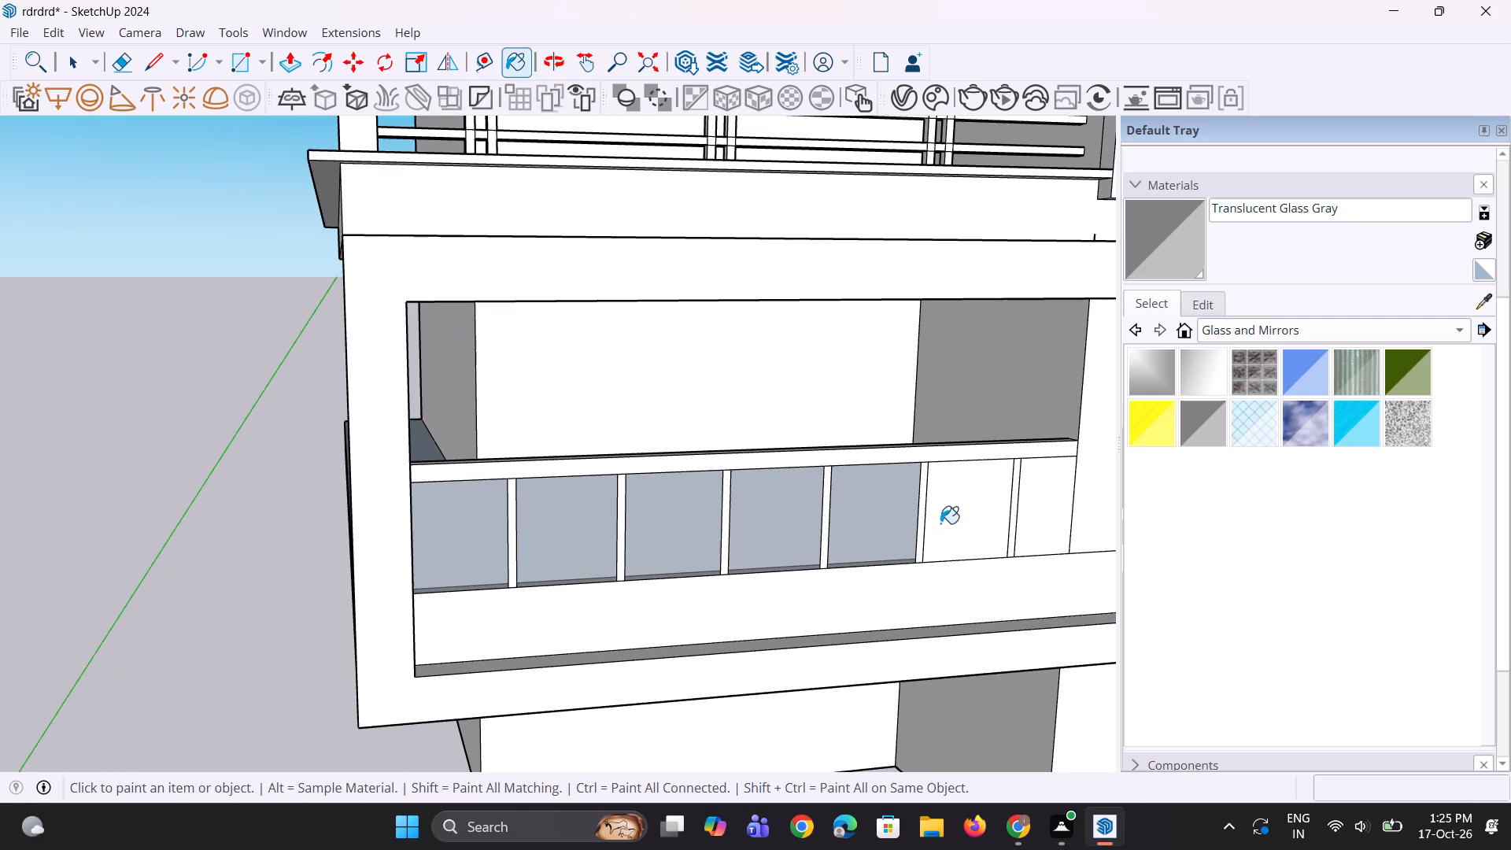
click(940, 523)
click(1029, 516)
Paint the parapet's inner face, on the balcony side, with the same Translucent Glass Gray.
middle_drag(605, 527, 1232, 438)
scroll(653, 570, up, 1)
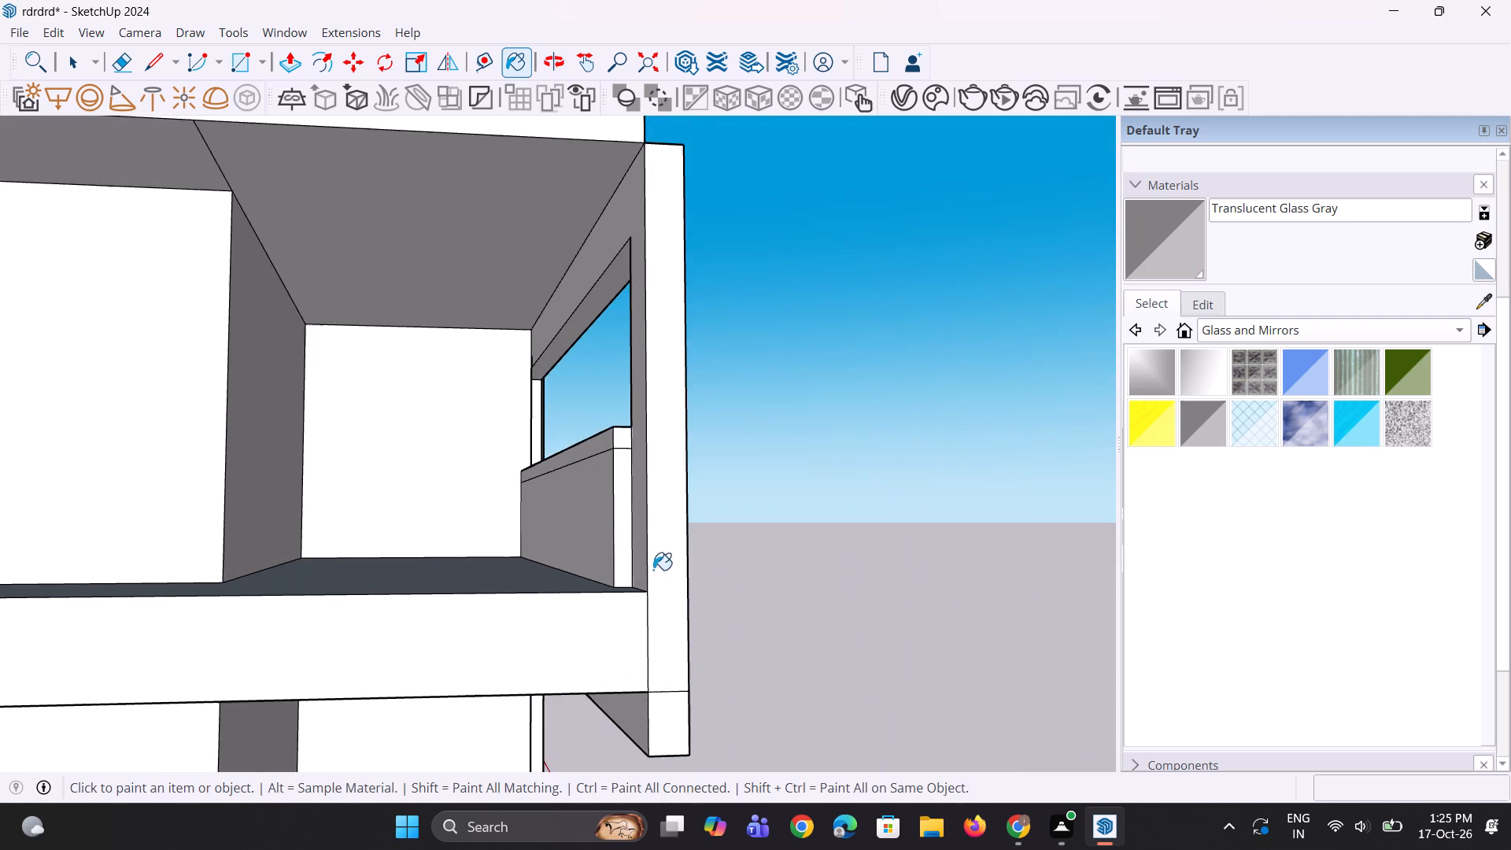
scroll(653, 570, up, 1)
click(560, 539)
Push the parapet's top face down about 1 11/16" to slim the top rail above the glass panels.
middle_drag(686, 532, 209, 539)
scroll(439, 526, down, 4)
middle_drag(584, 526, 439, 582)
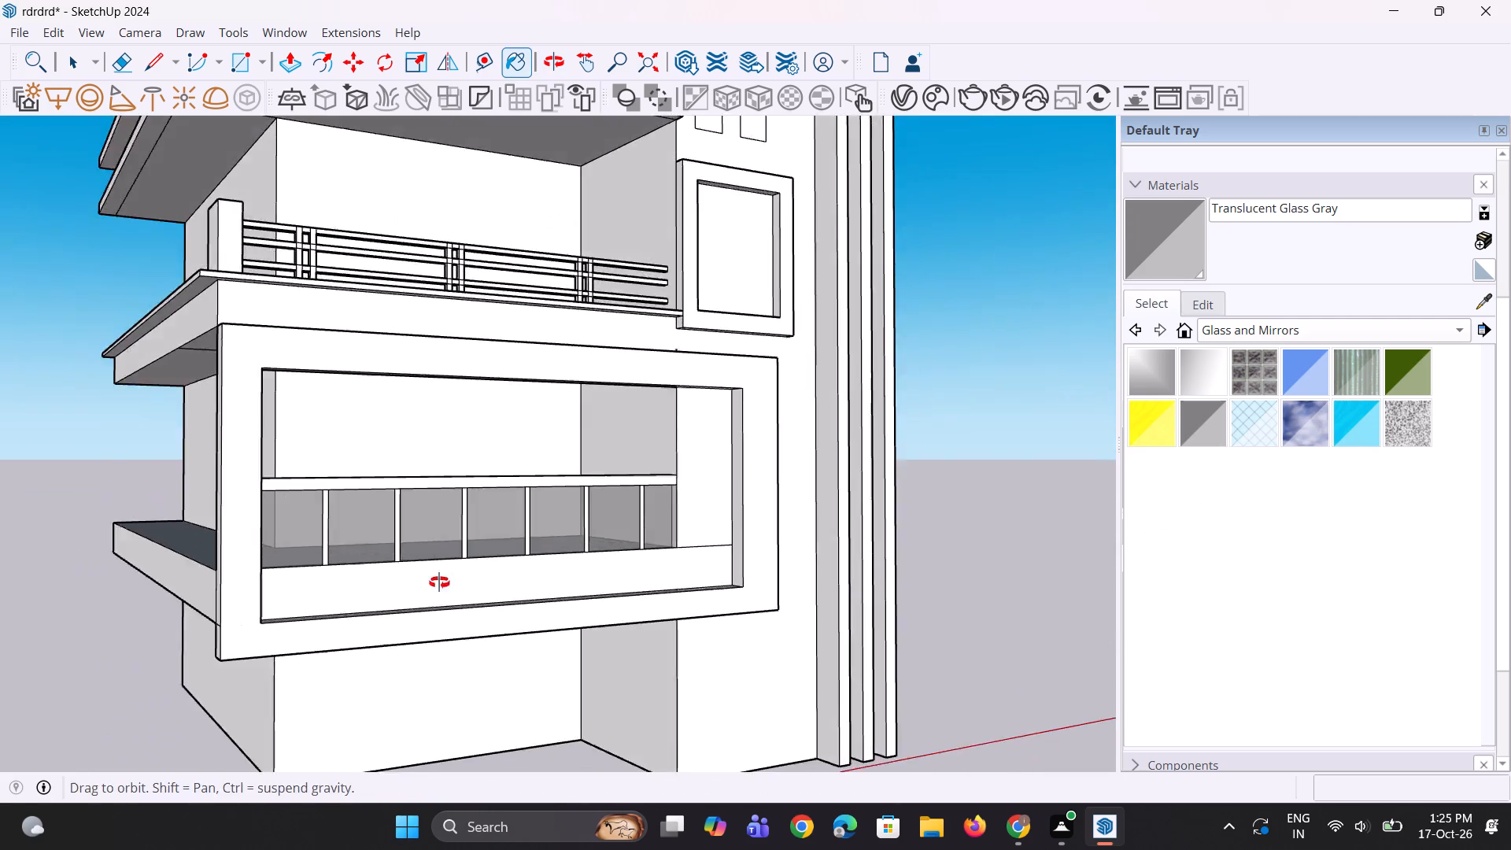
middle_drag(439, 582, 376, 578)
scroll(353, 530, up, 7)
scroll(412, 516, down, 4)
middle_drag(414, 487, 414, 462)
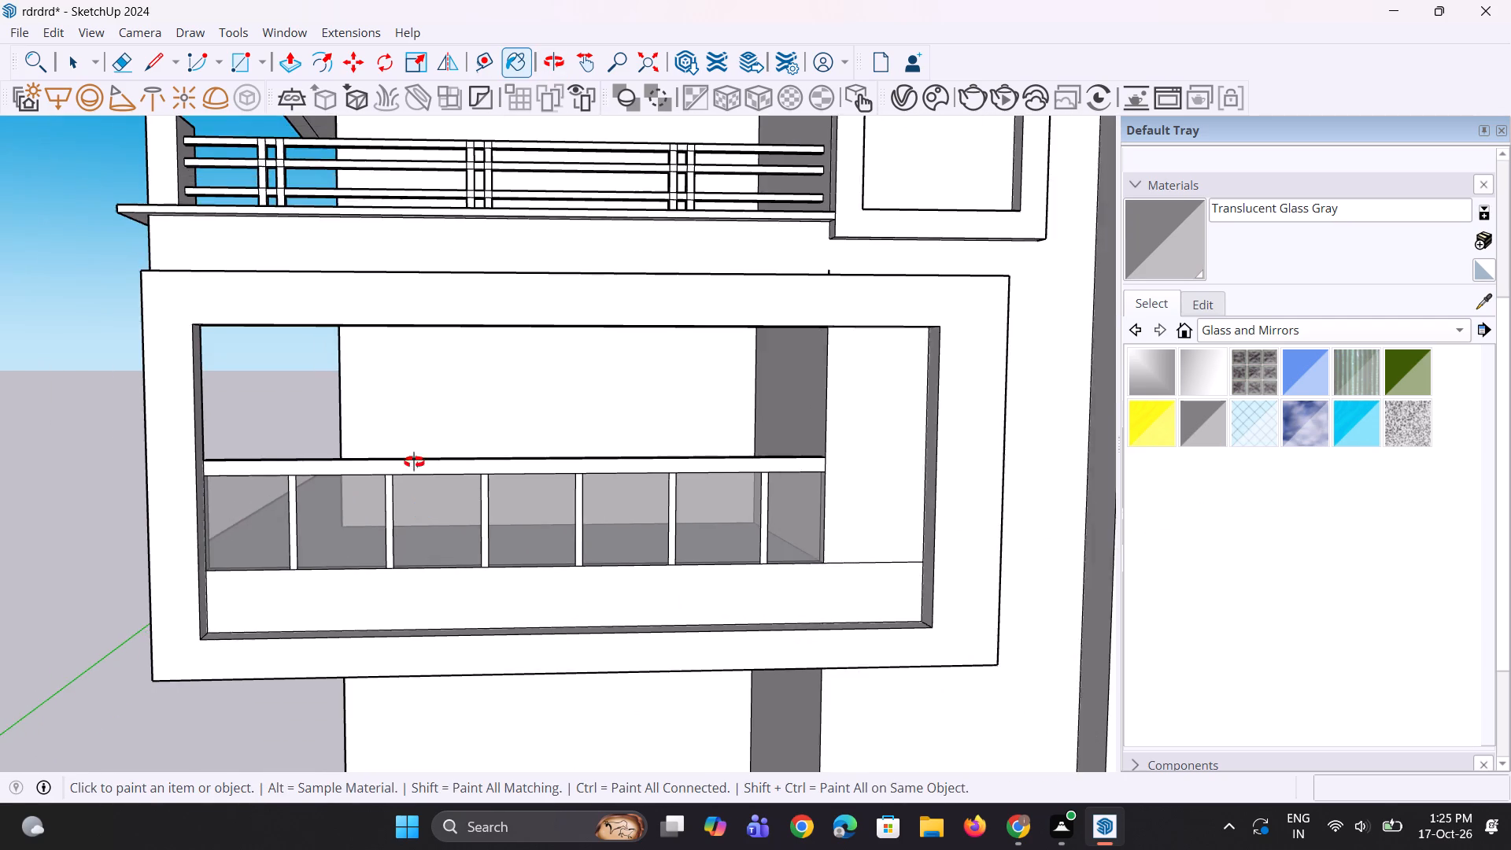
middle_drag(414, 462, 418, 442)
scroll(841, 434, up, 4)
scroll(805, 492, up, 1)
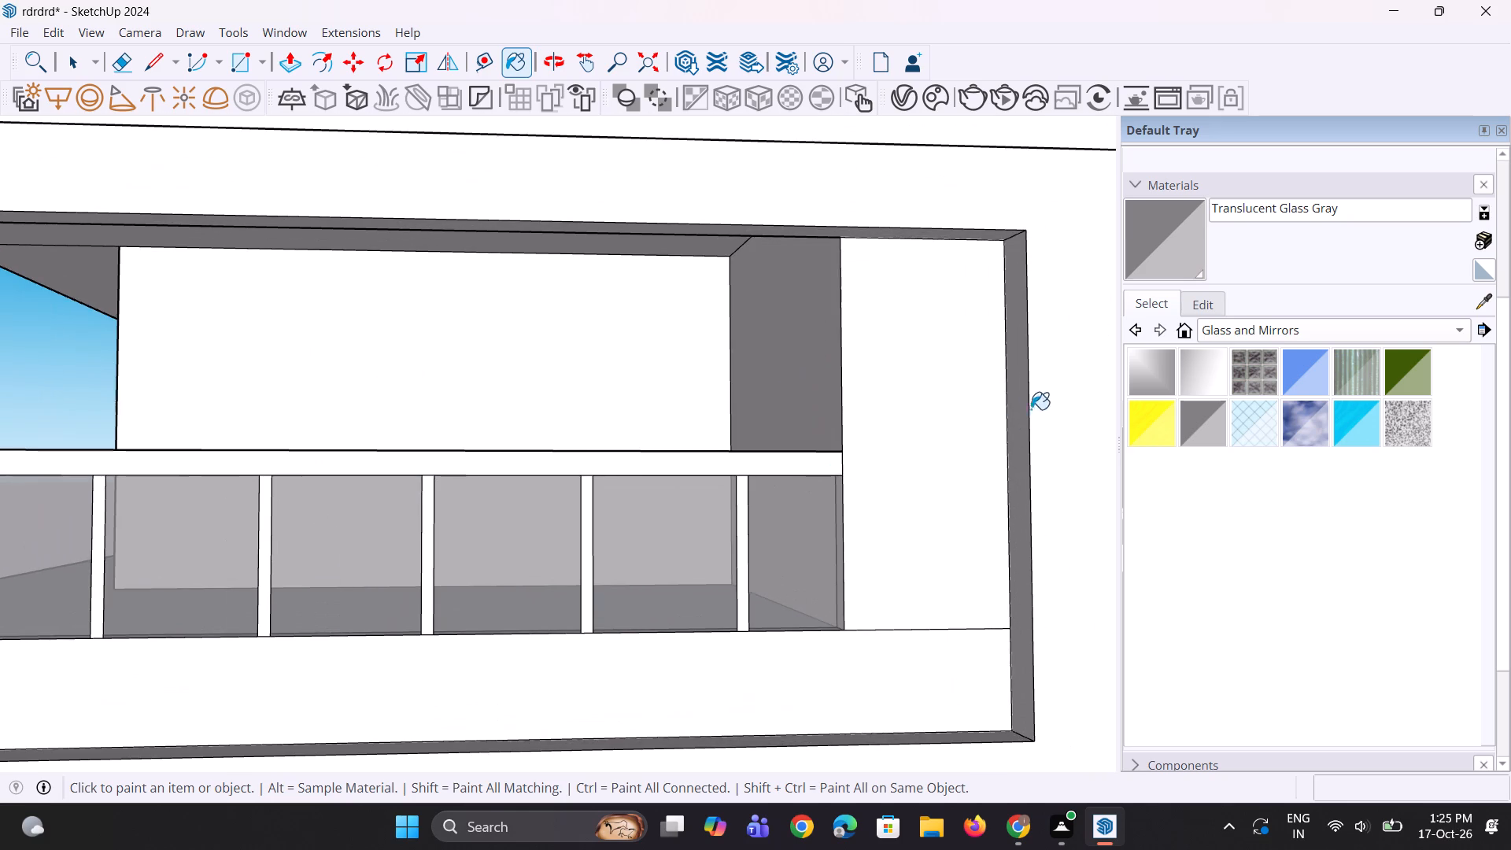
scroll(741, 478, down, 4)
middle_drag(737, 476, 752, 628)
scroll(702, 429, up, 4)
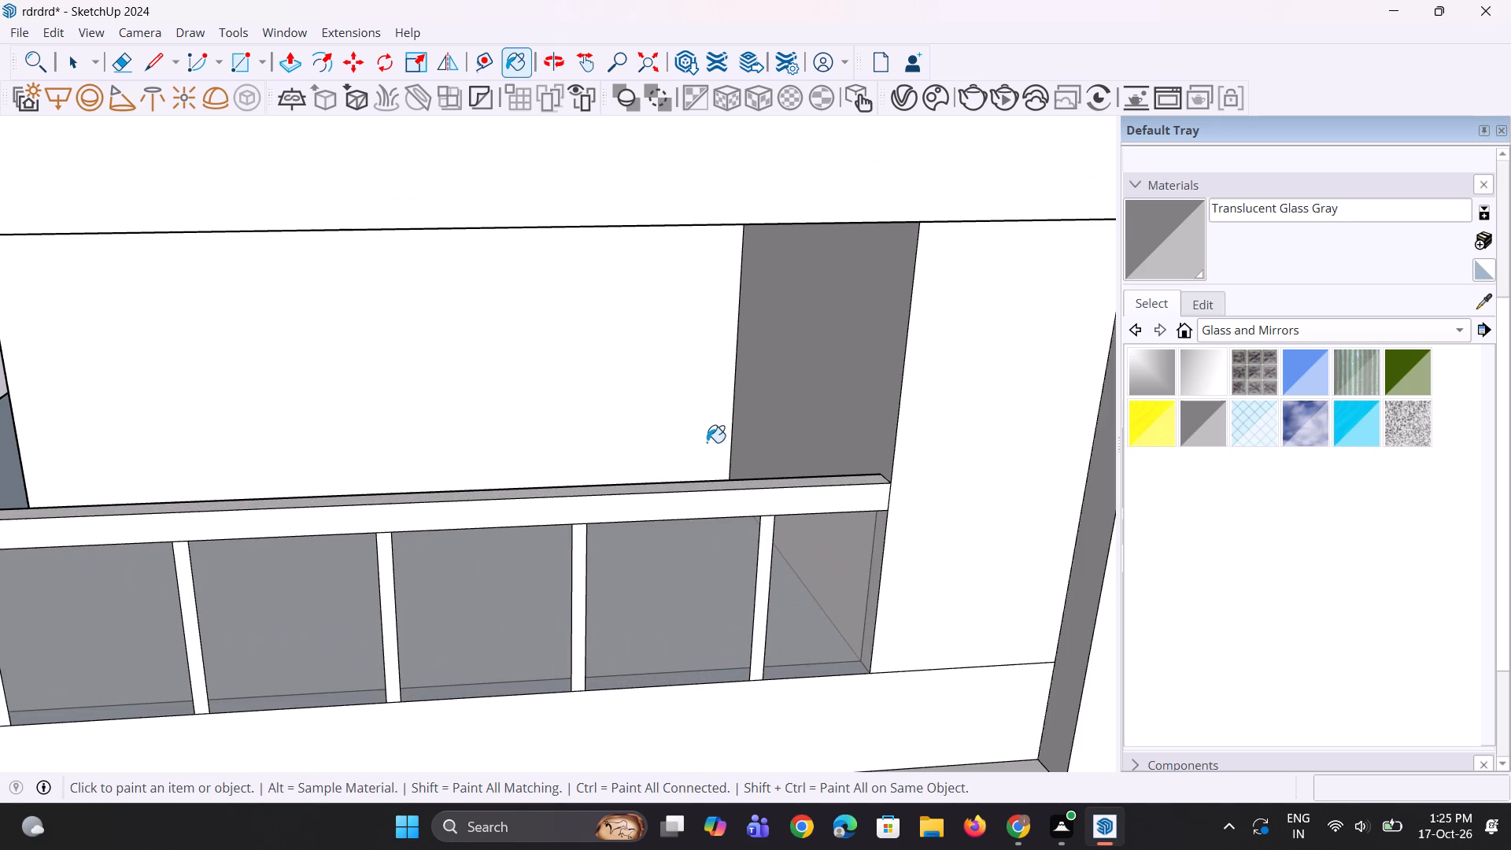
key(p)
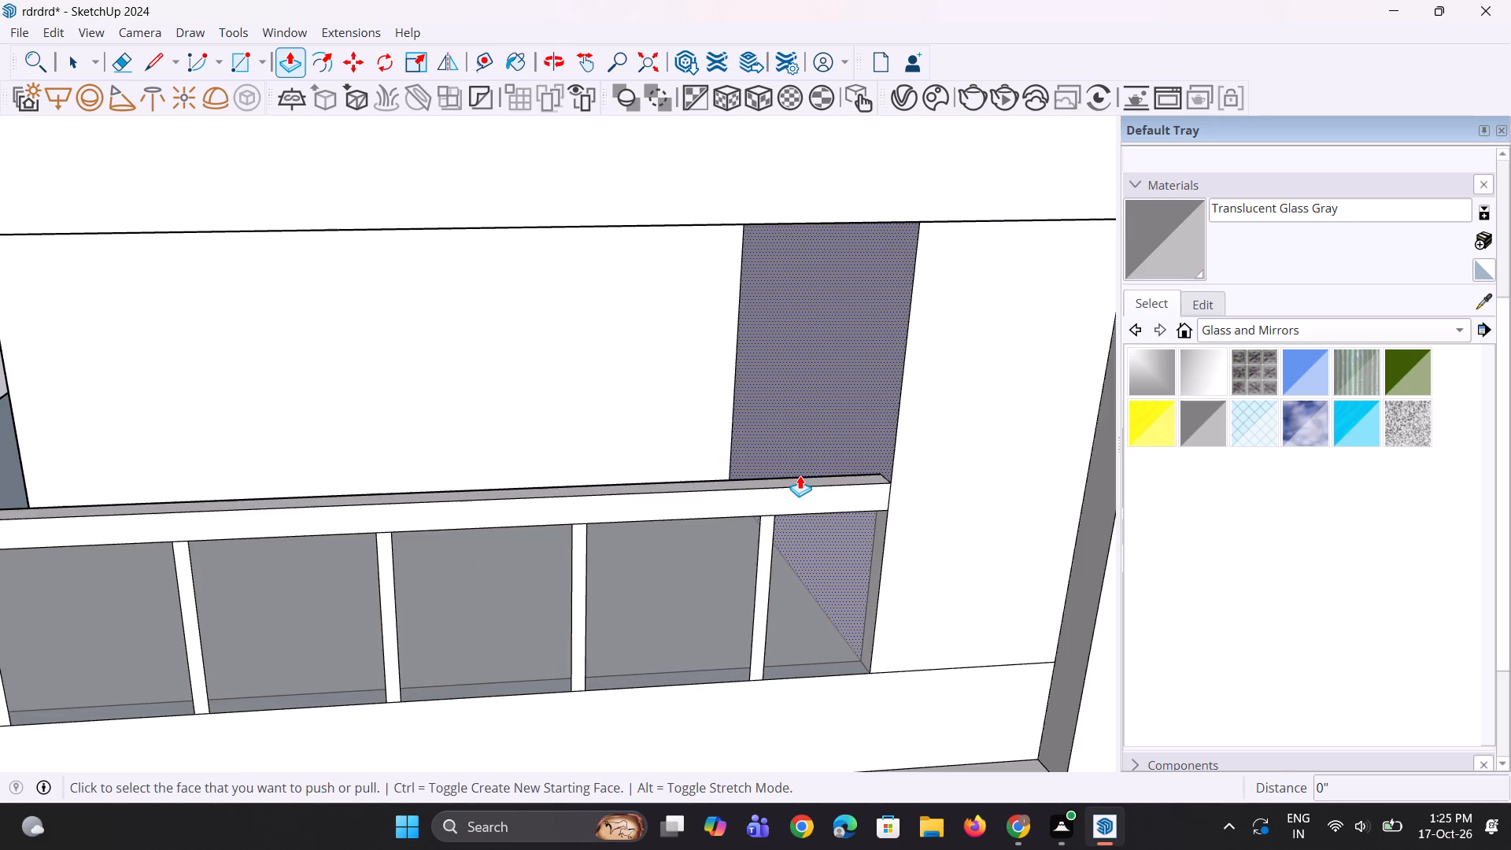
click(800, 480)
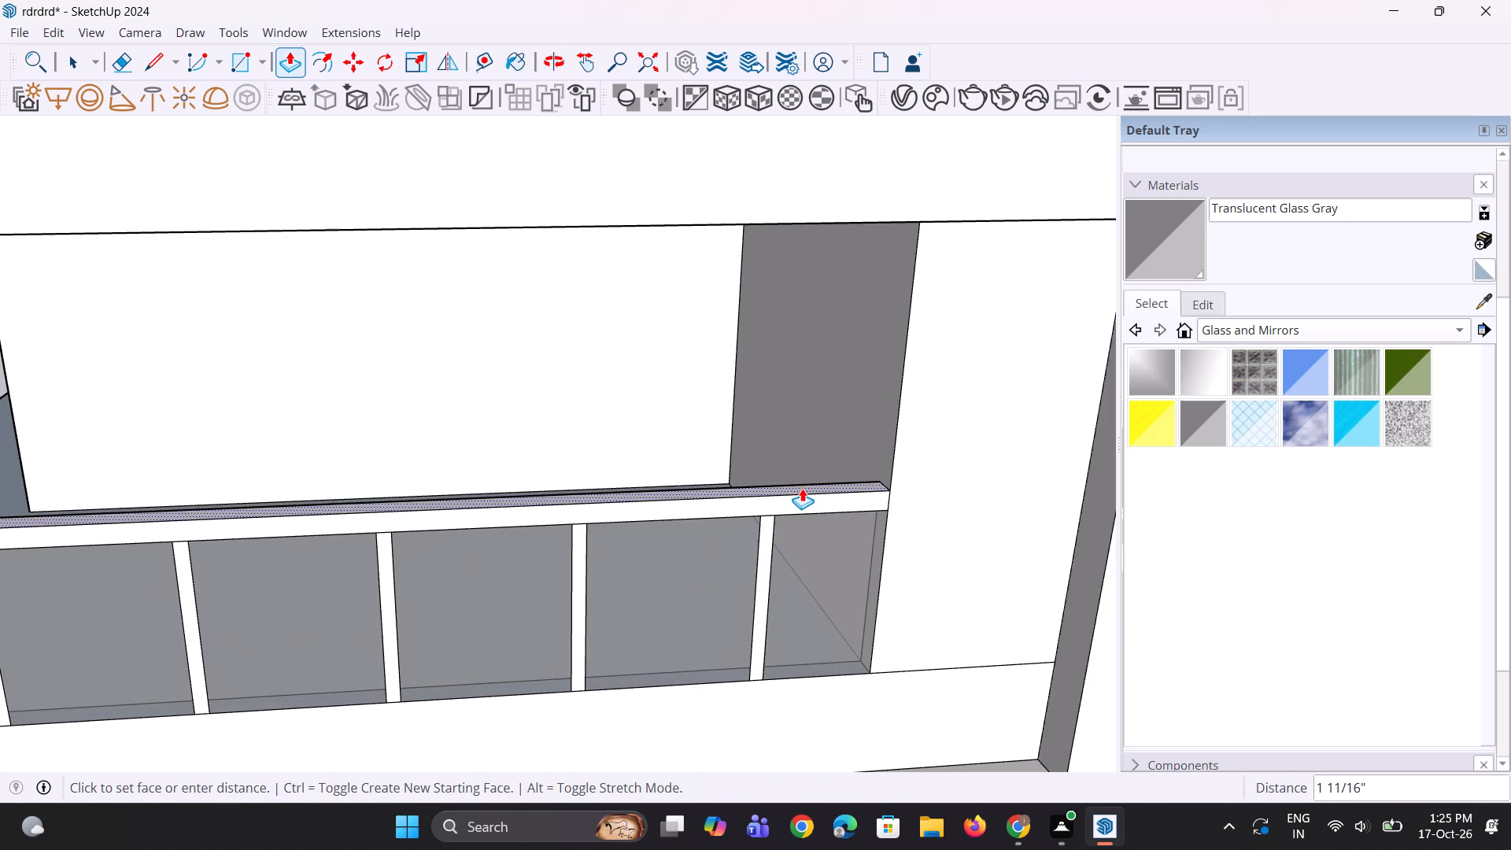
click(801, 490)
Lower the opacity of the Translucent Glass Gray material to 23.
middle_drag(795, 515, 753, 388)
key(space)
key(space)
scroll(758, 387, down, 8)
key(space)
key(space)
scroll(1164, 446, up, 1)
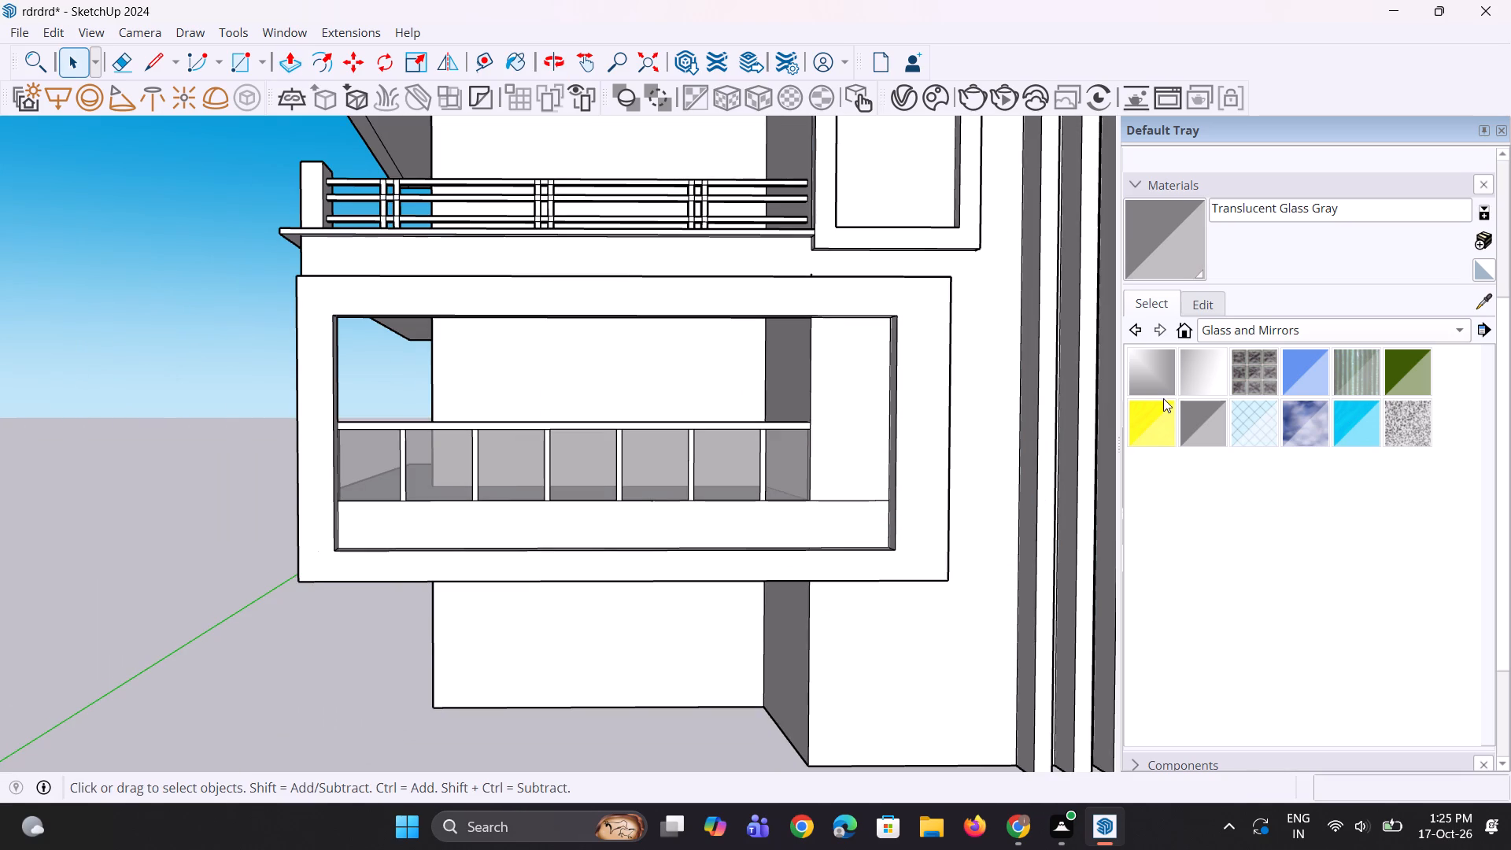
click(1203, 306)
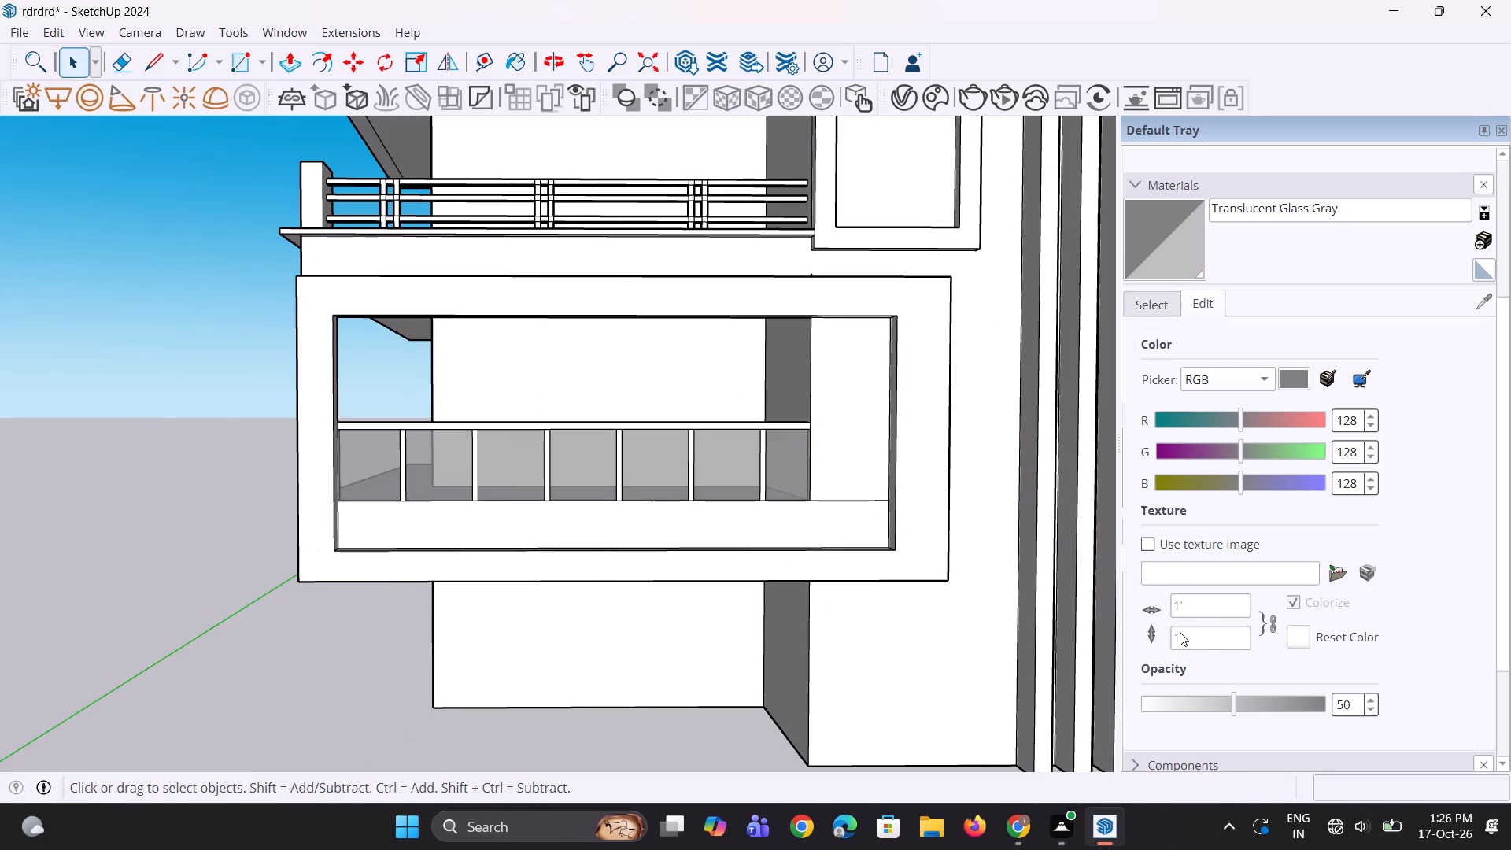
drag(1231, 704, 1209, 711)
drag(1209, 711, 1187, 717)
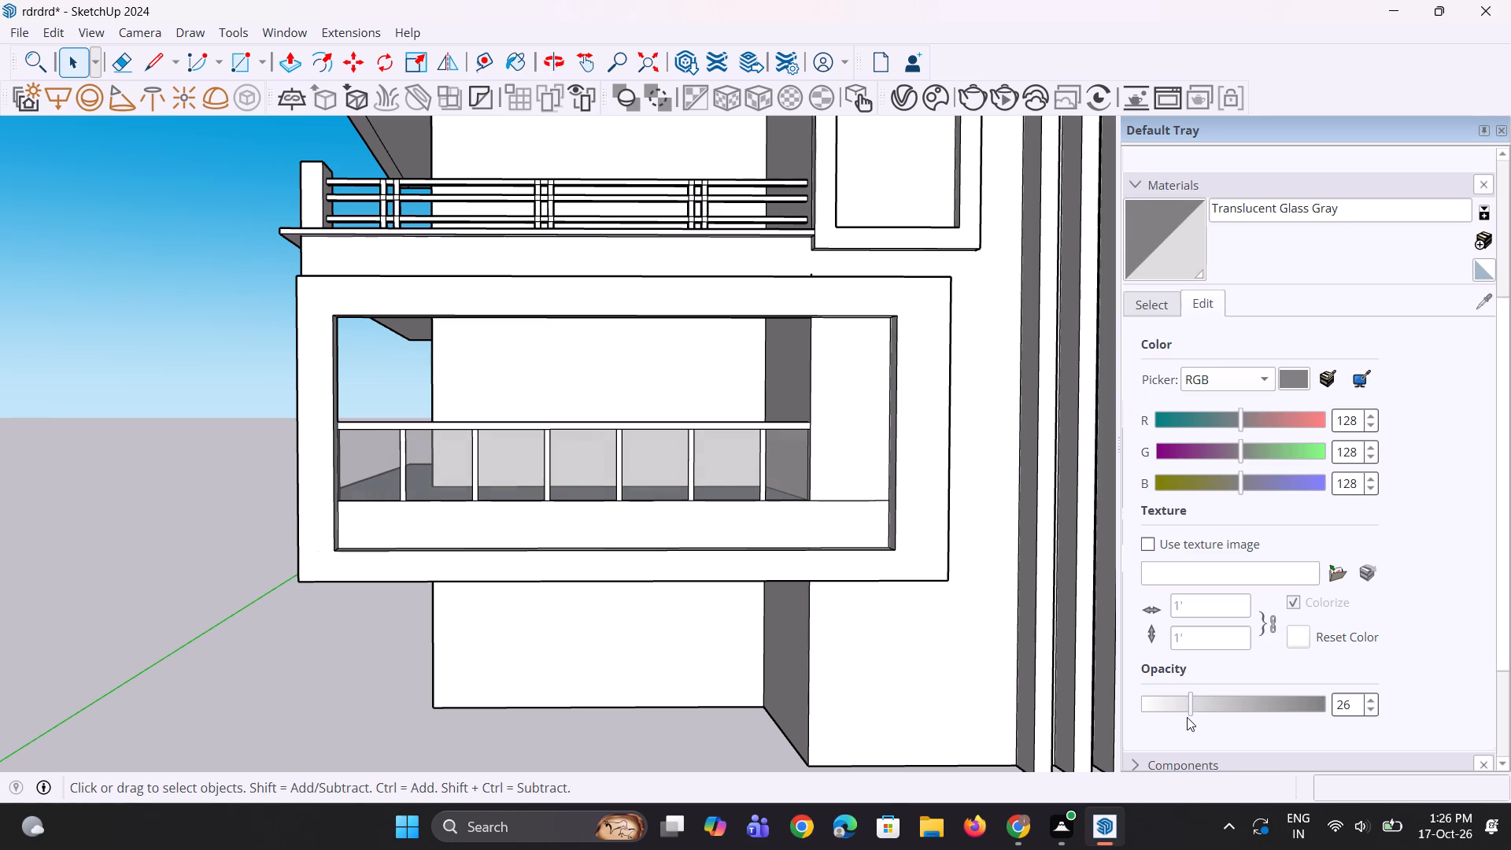
drag(1187, 717, 1183, 718)
Examine the whole building and the glazed balcony parapet from several angles and distances.
scroll(612, 503, down, 4)
middle_drag(557, 477, 549, 432)
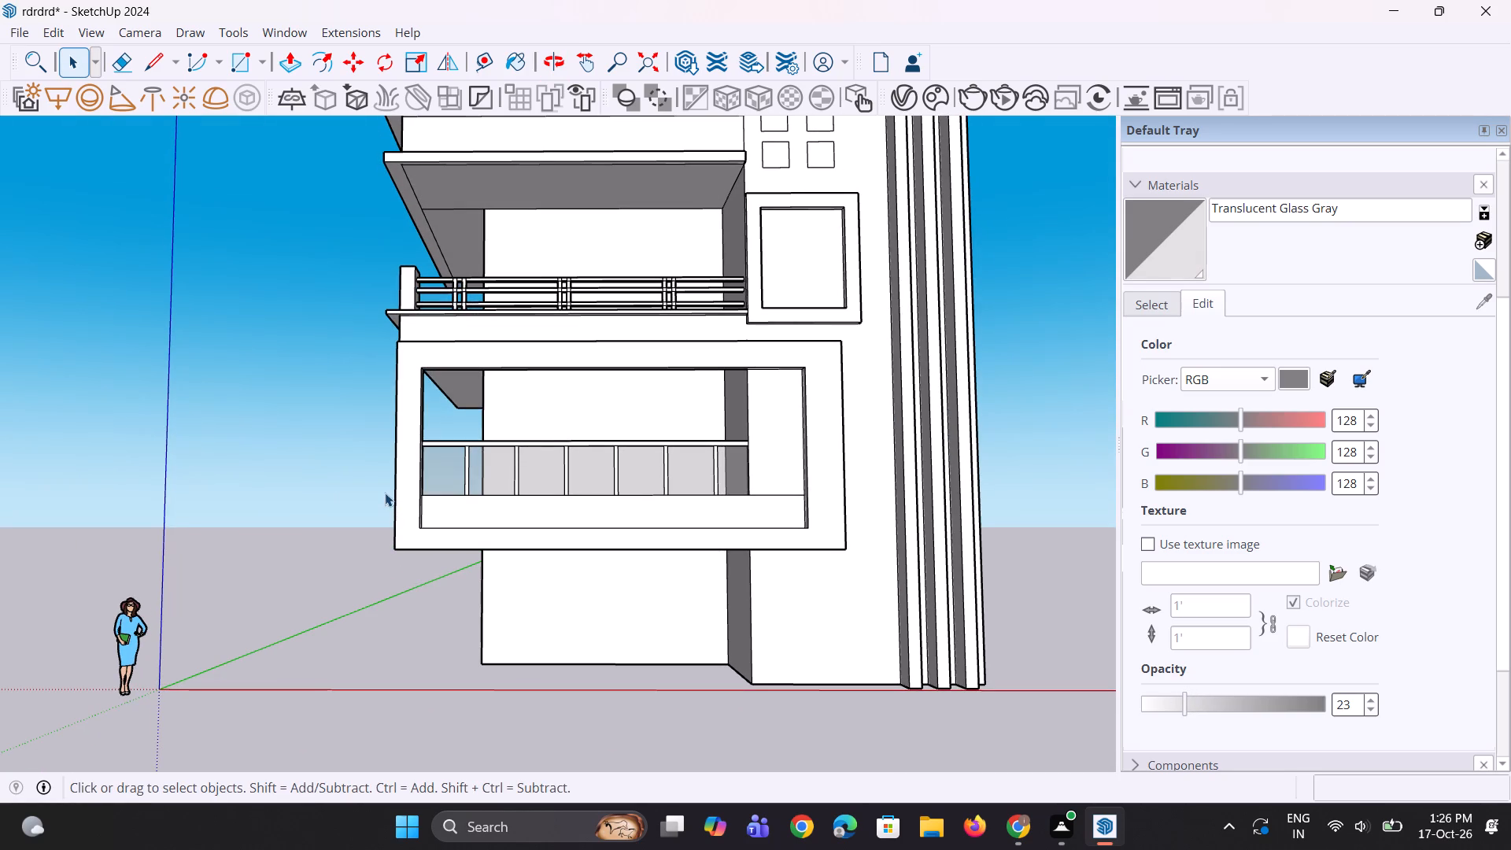
scroll(260, 456, down, 1)
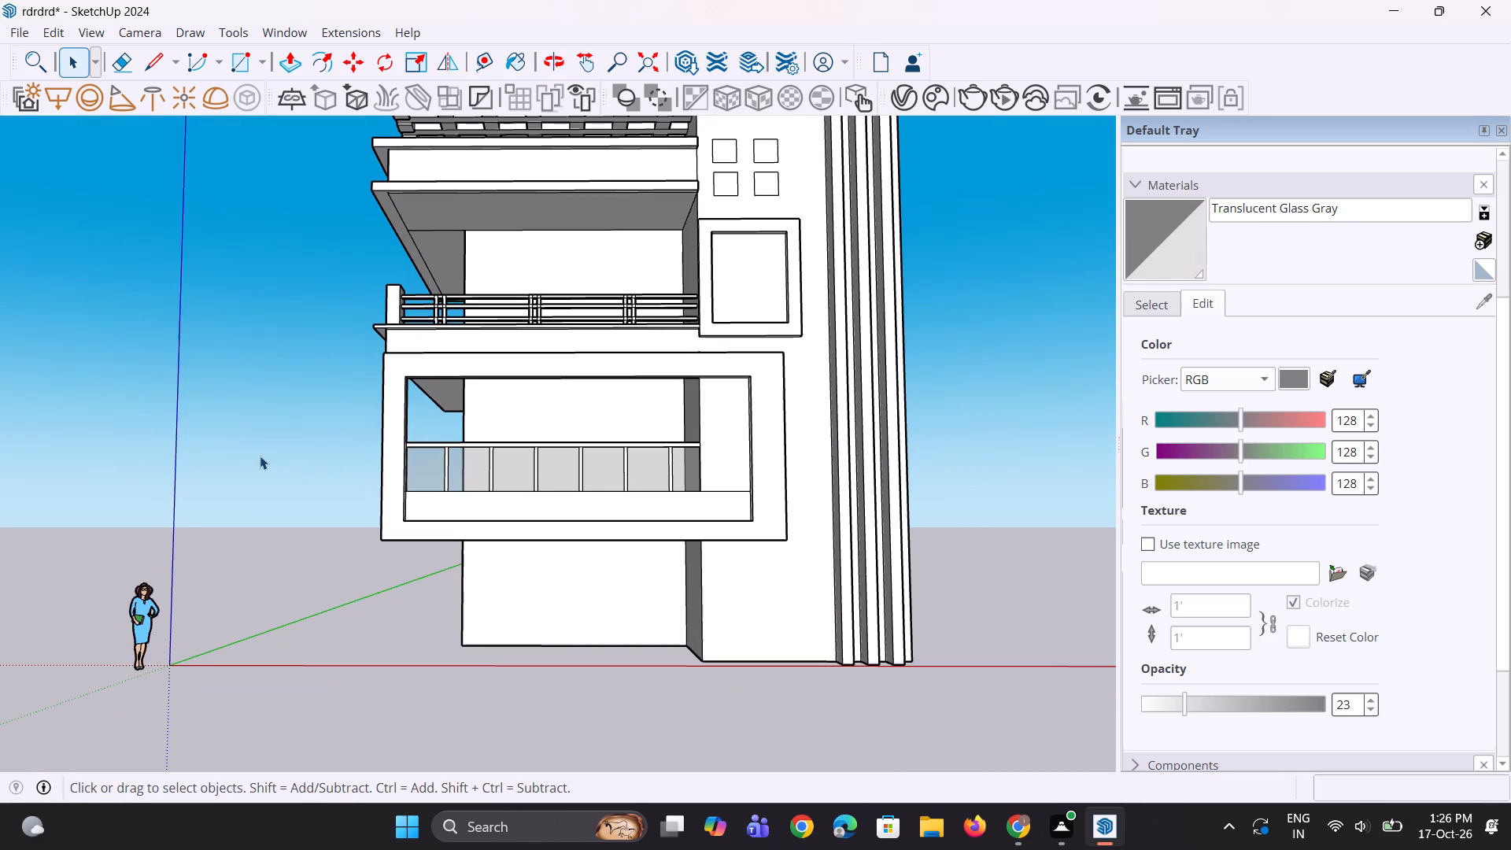
scroll(260, 430, down, 3)
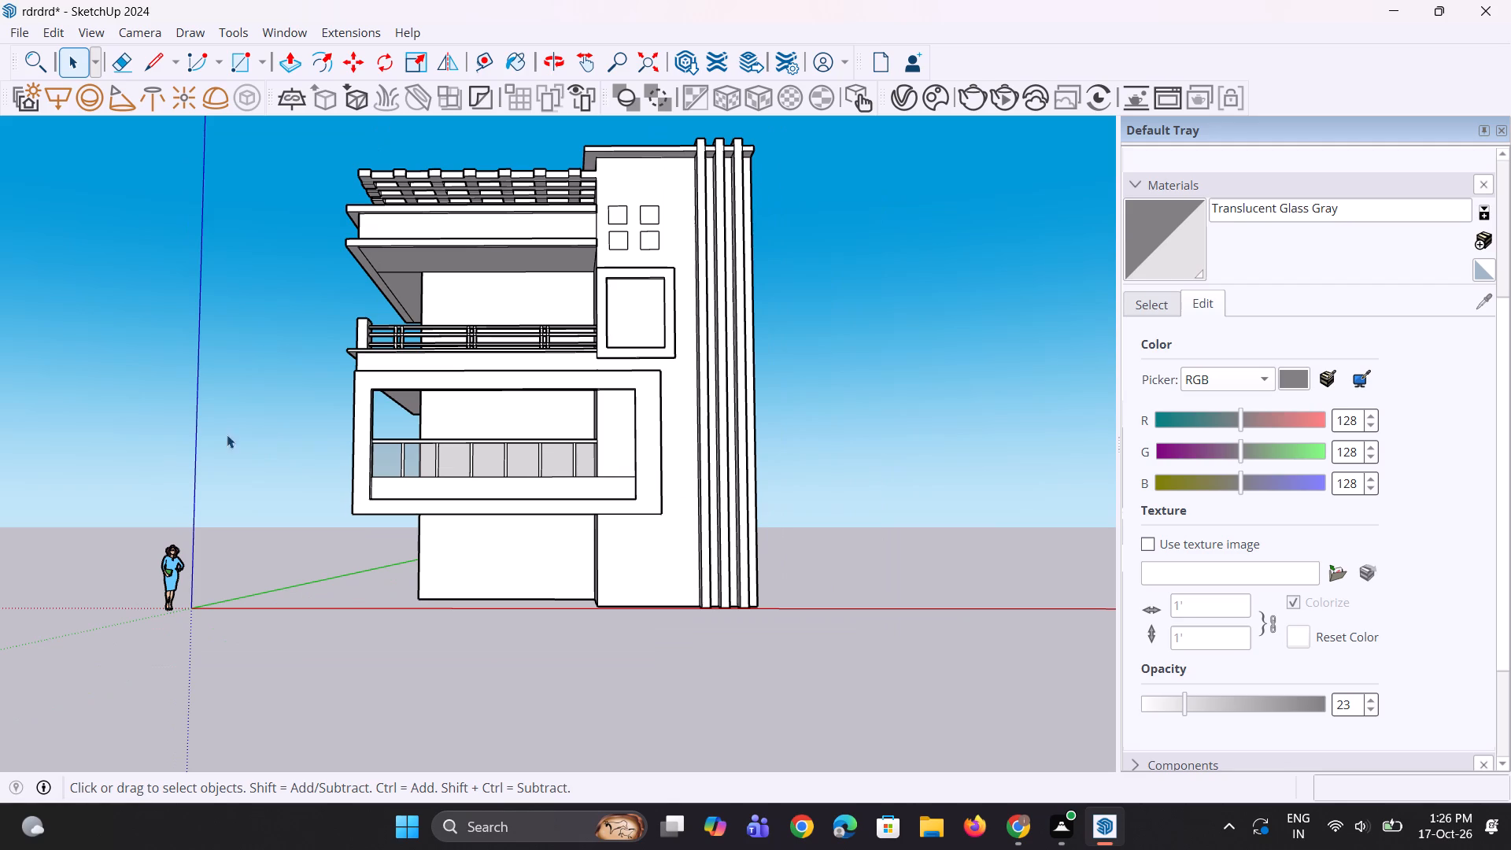
scroll(161, 414, up, 2)
scroll(272, 495, up, 2)
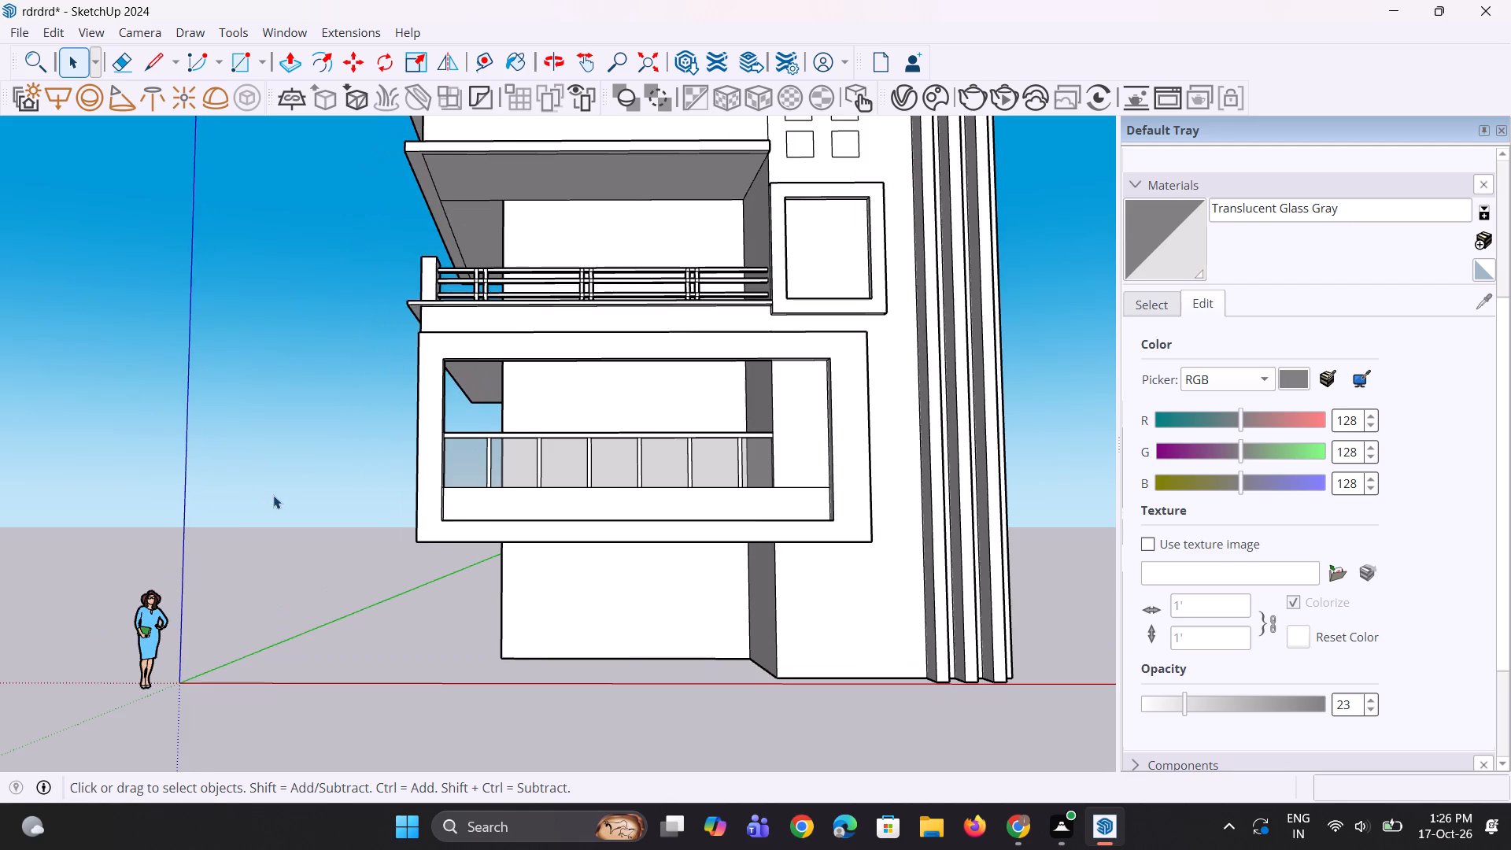
scroll(273, 495, down, 6)
middle_drag(313, 481, 456, 502)
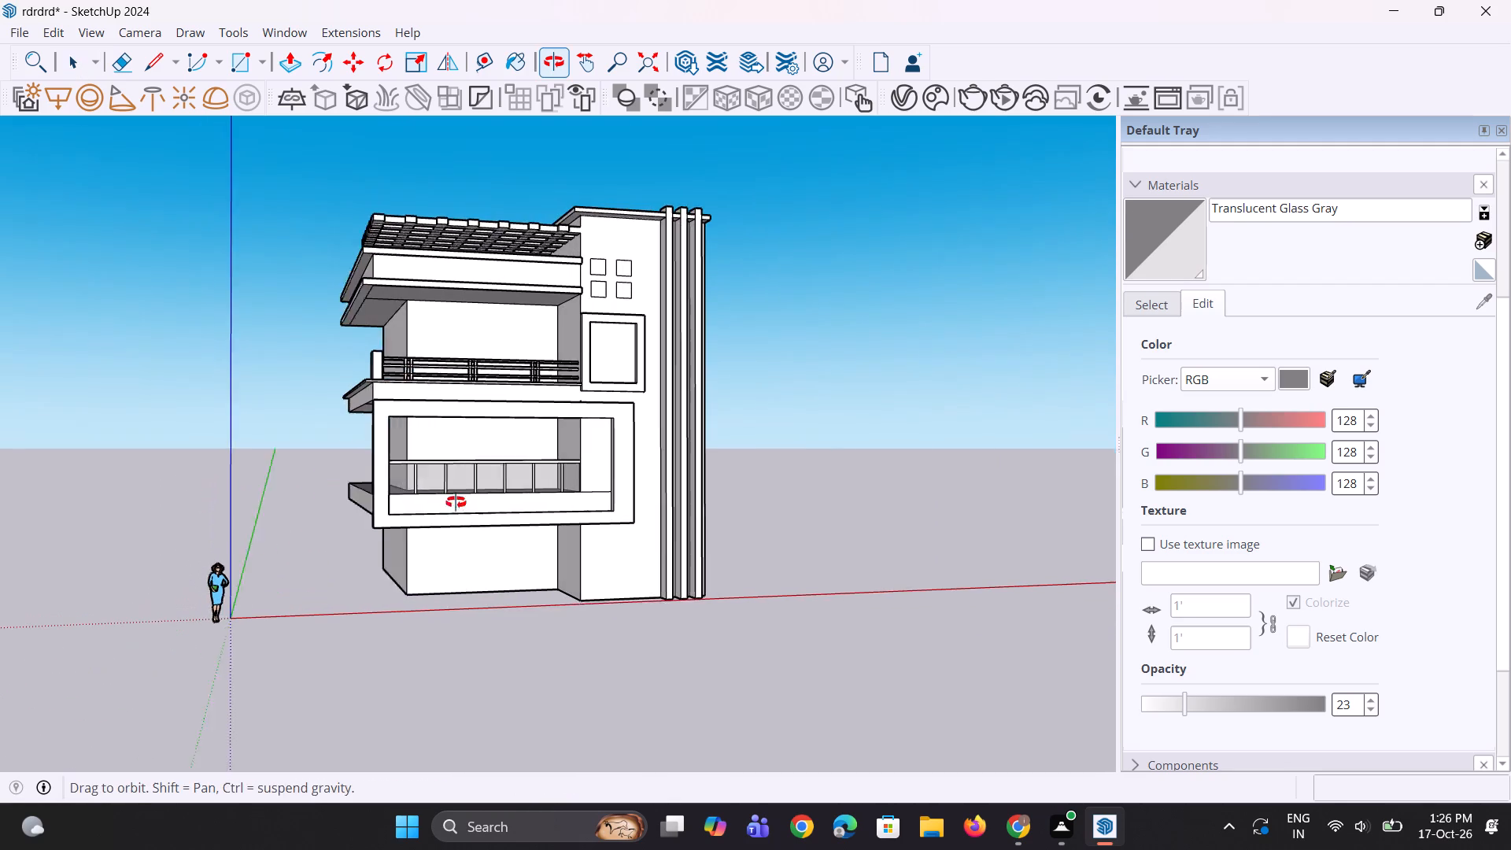
middle_drag(456, 502, 458, 501)
click(414, 593)
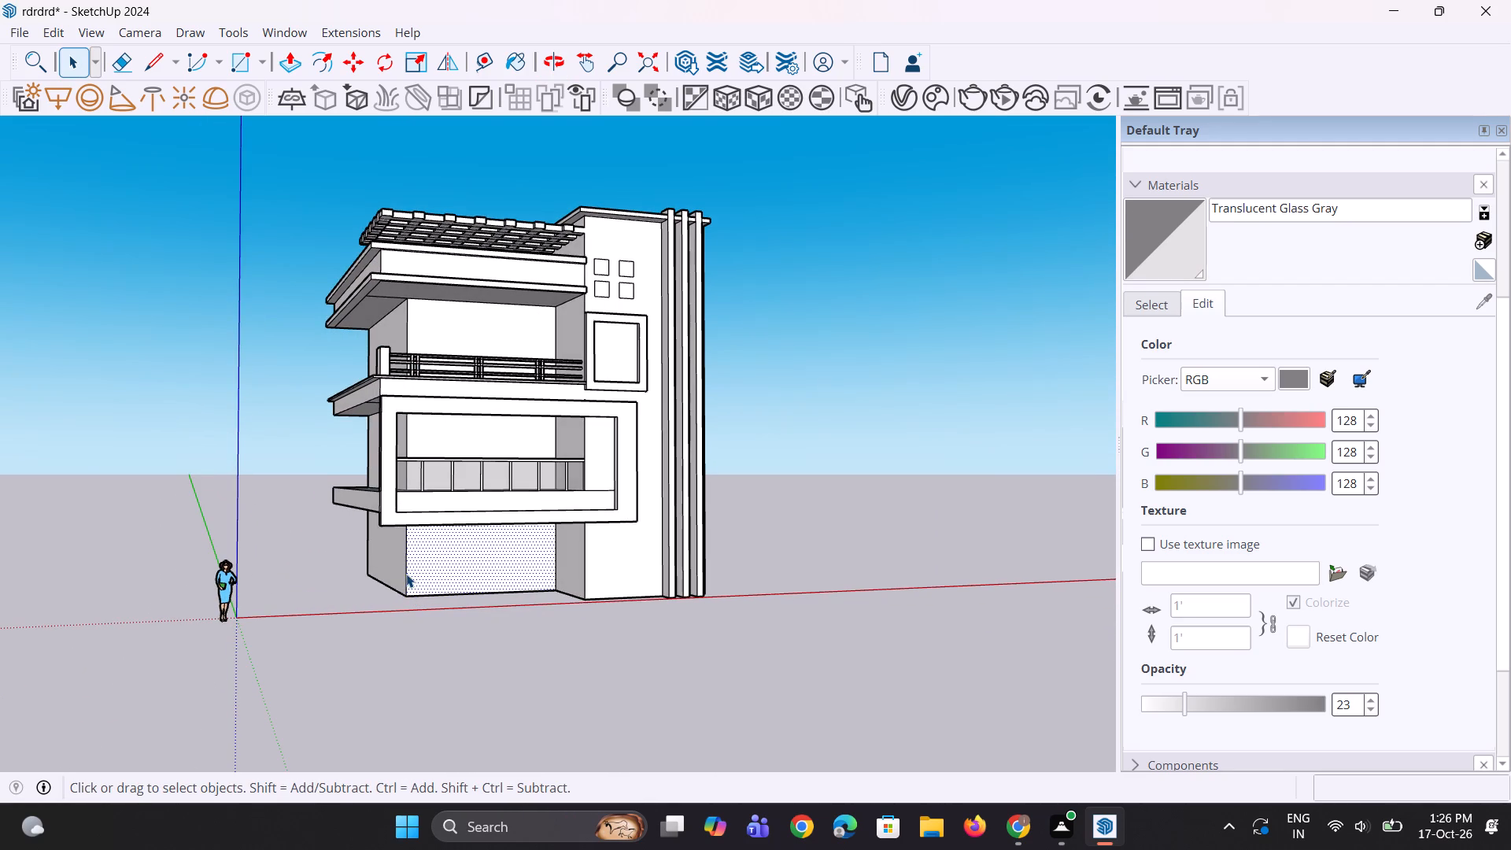
scroll(375, 532, down, 3)
middle_drag(375, 531, 419, 543)
click(641, 538)
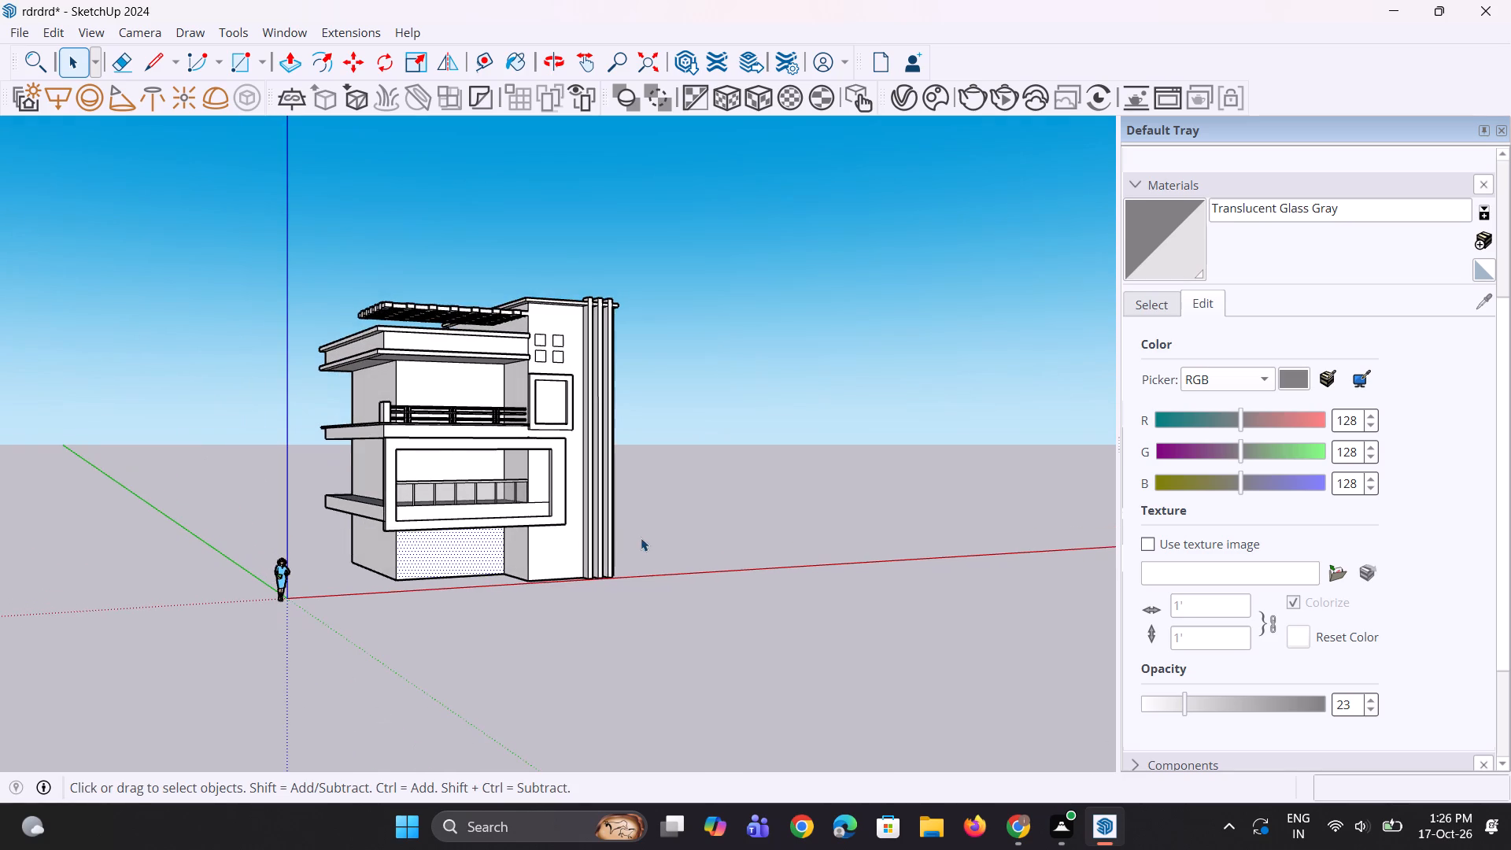
scroll(317, 486, up, 12)
middle_drag(391, 522, 518, 578)
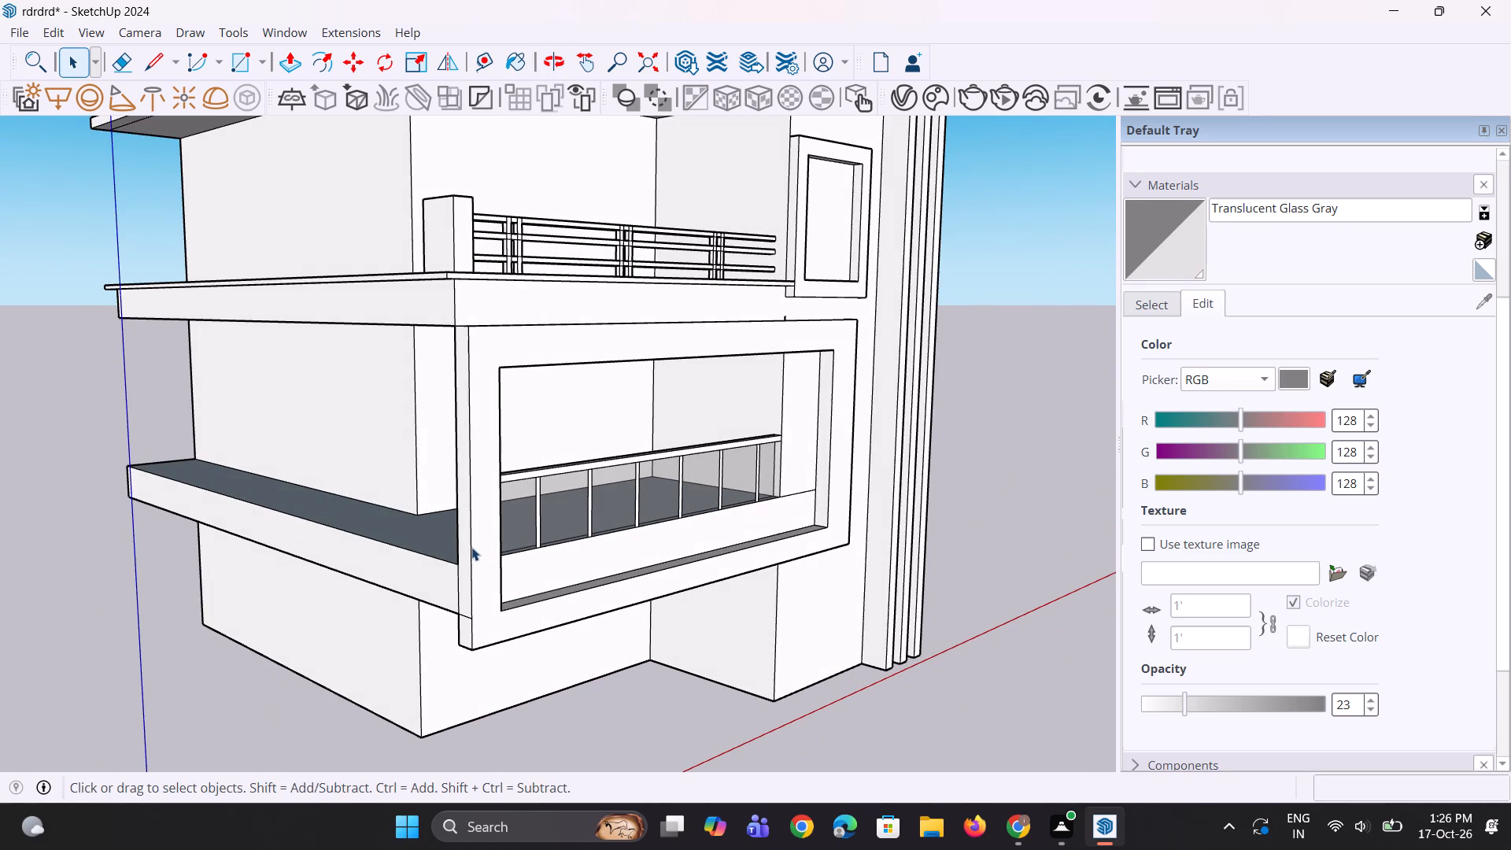
scroll(469, 526, down, 1)
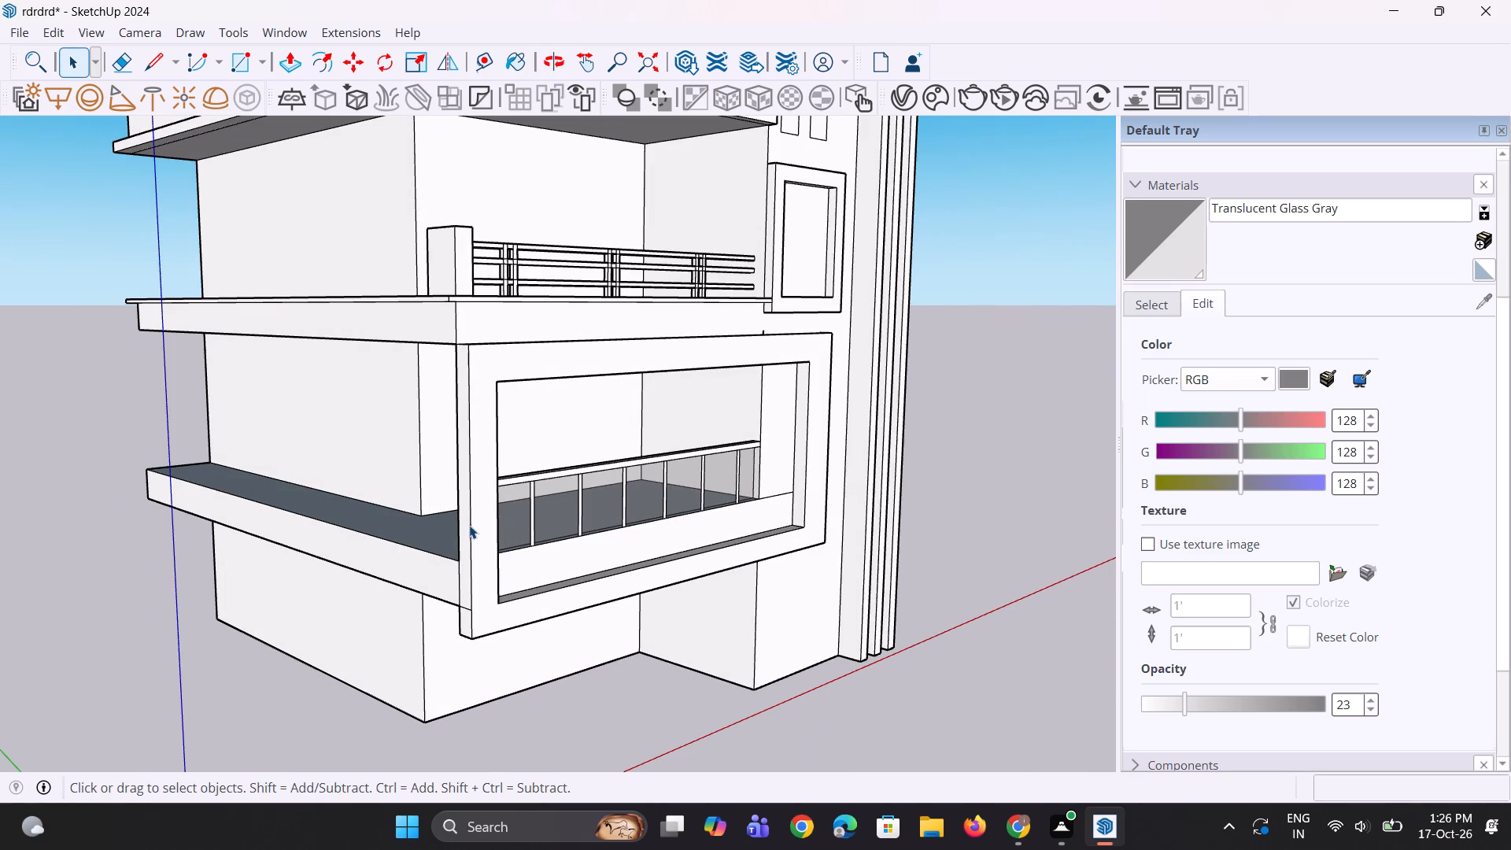
scroll(467, 519, down, 3)
middle_drag(697, 491, 478, 496)
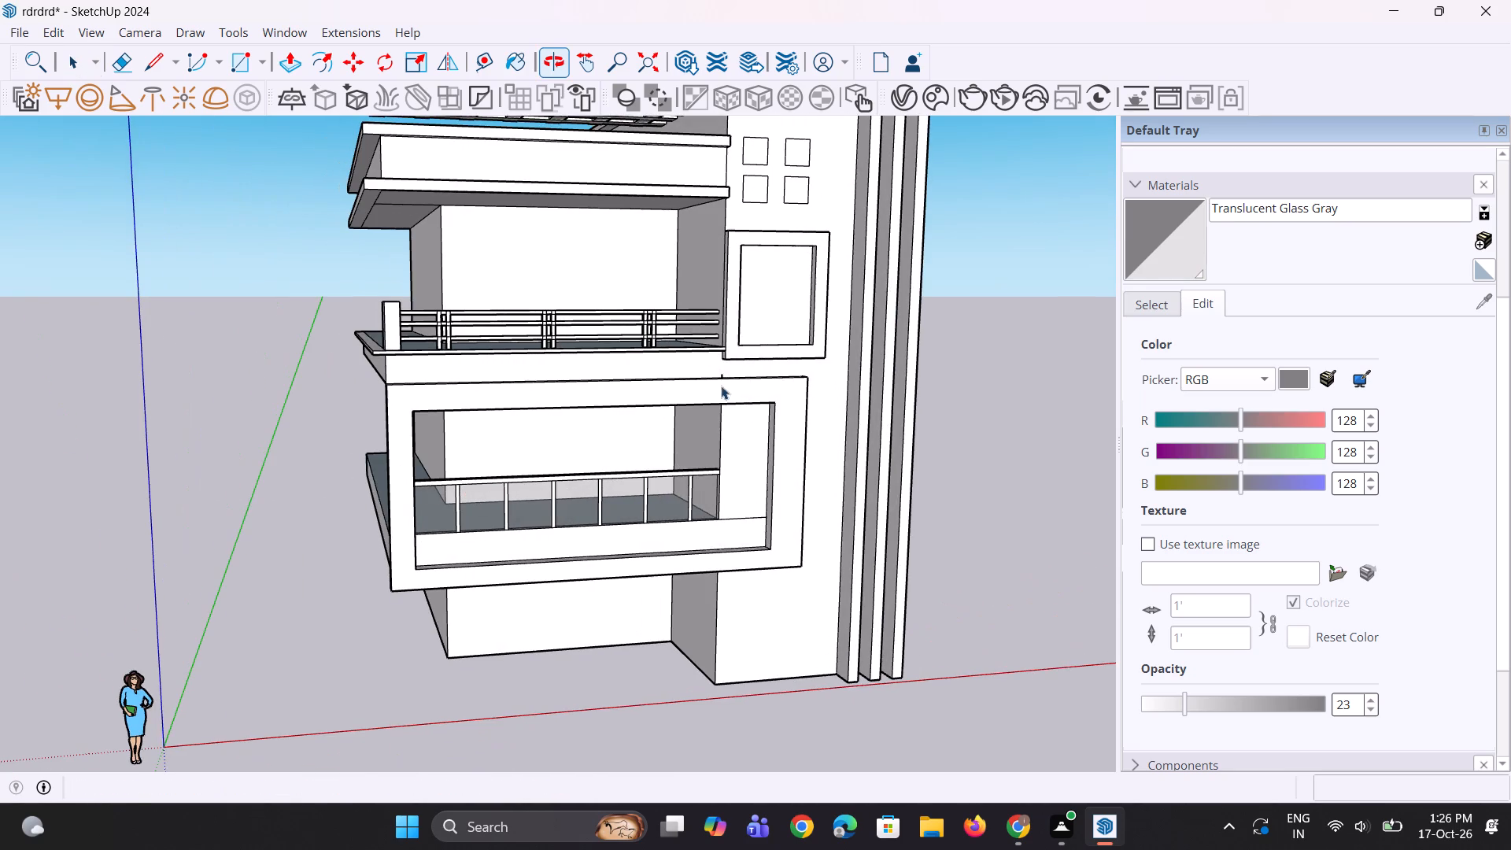
Copy the face inside the small framed opening about 22' 11 13/16" sideways into the empty space beside the building.
click(770, 301)
middle_drag(779, 451, 643, 456)
scroll(694, 393, up, 1)
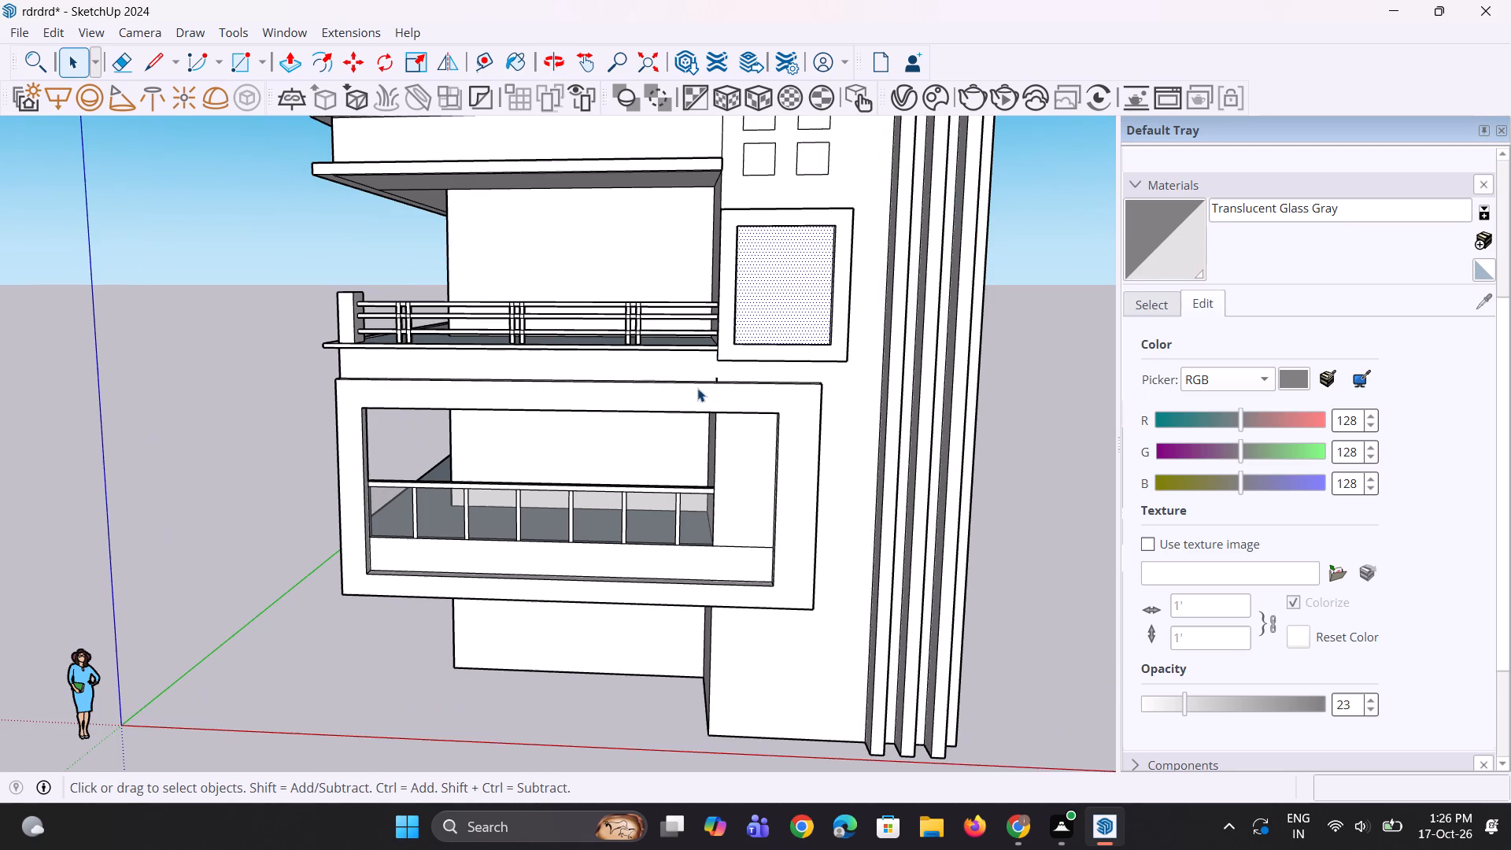
key(m)
click(761, 301)
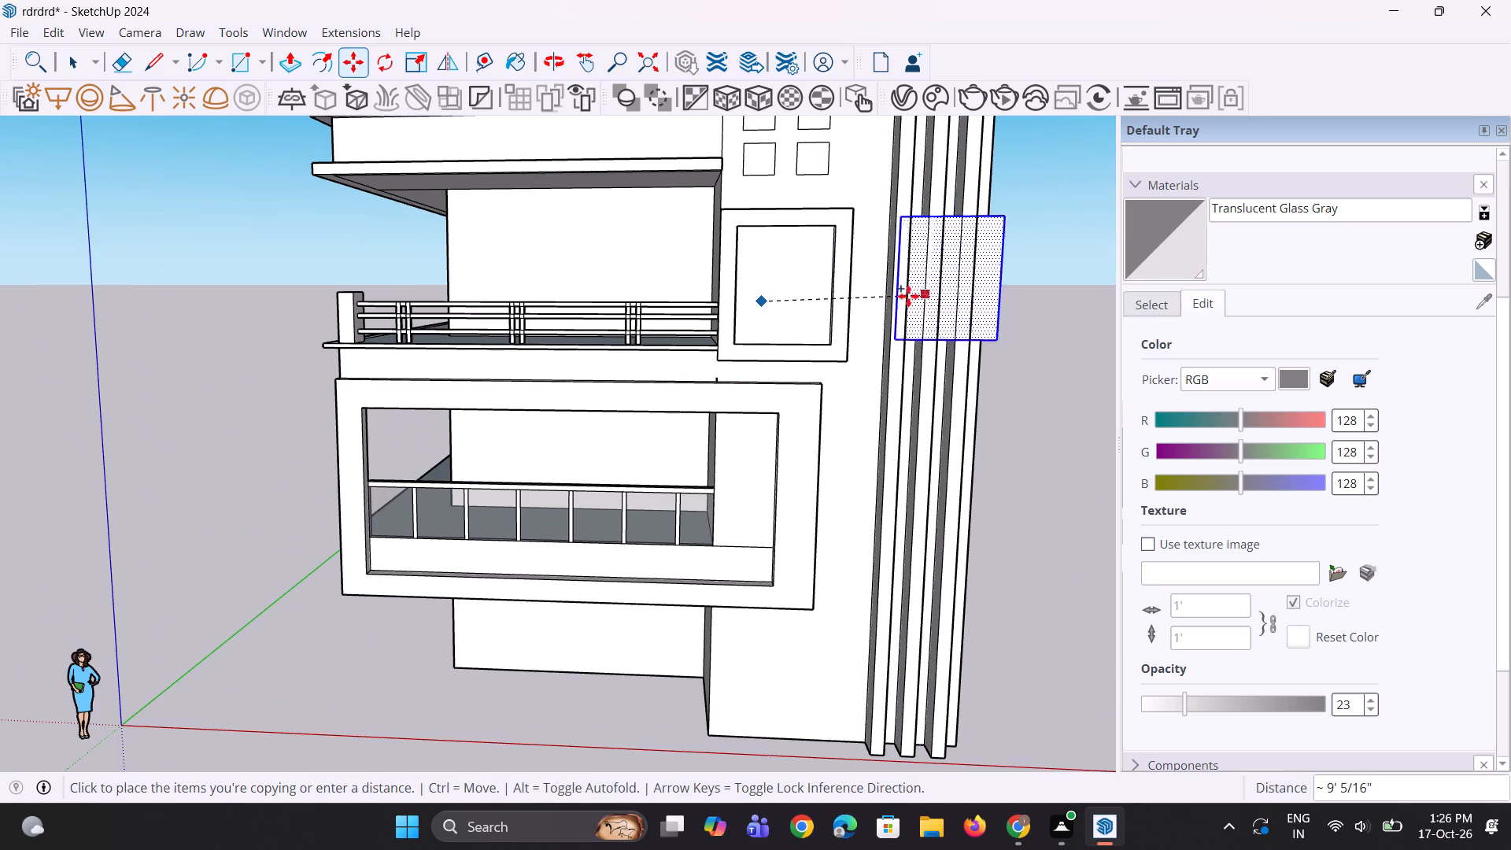
scroll(648, 349, down, 6)
click(939, 329)
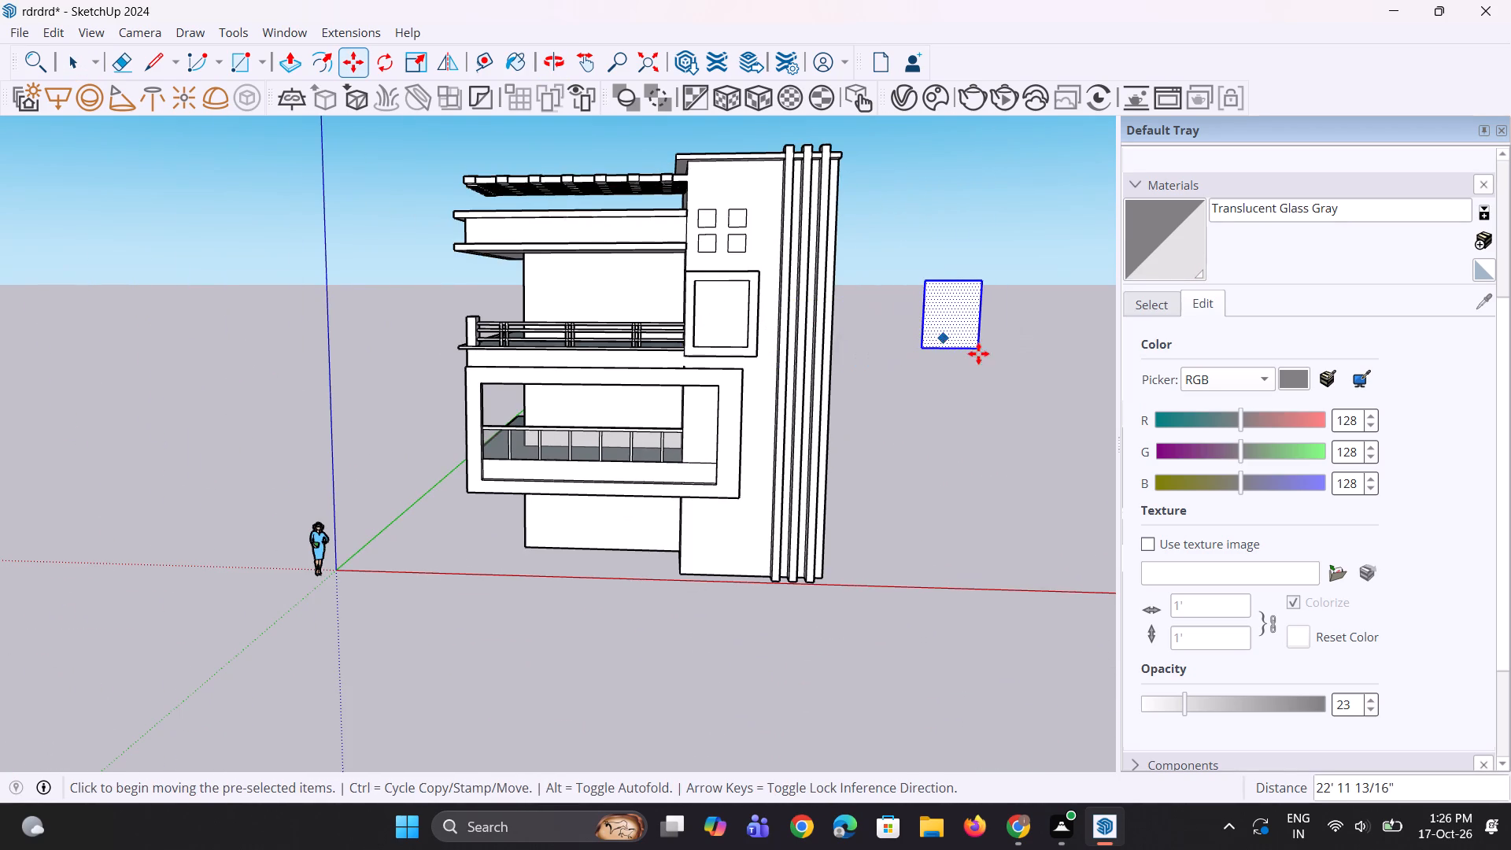
Push/Pull the copied face by 2" to make a thin window panel.
scroll(978, 353, up, 5)
key(p)
scroll(941, 271, up, 1)
click(938, 269)
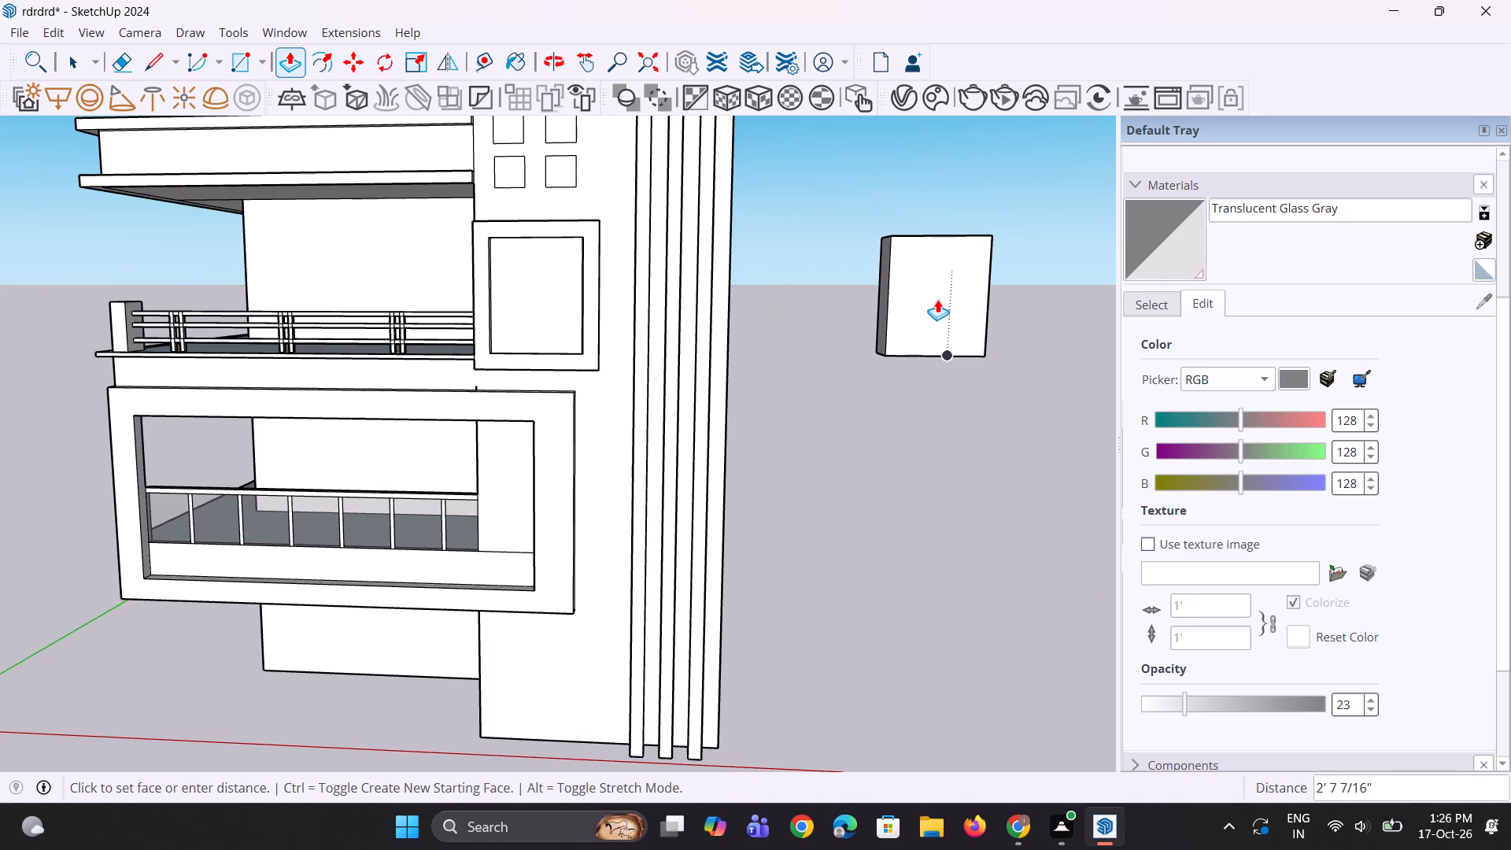
key(Escape)
middle_drag(900, 324, 1098, 368)
scroll(893, 279, up, 3)
click(890, 275)
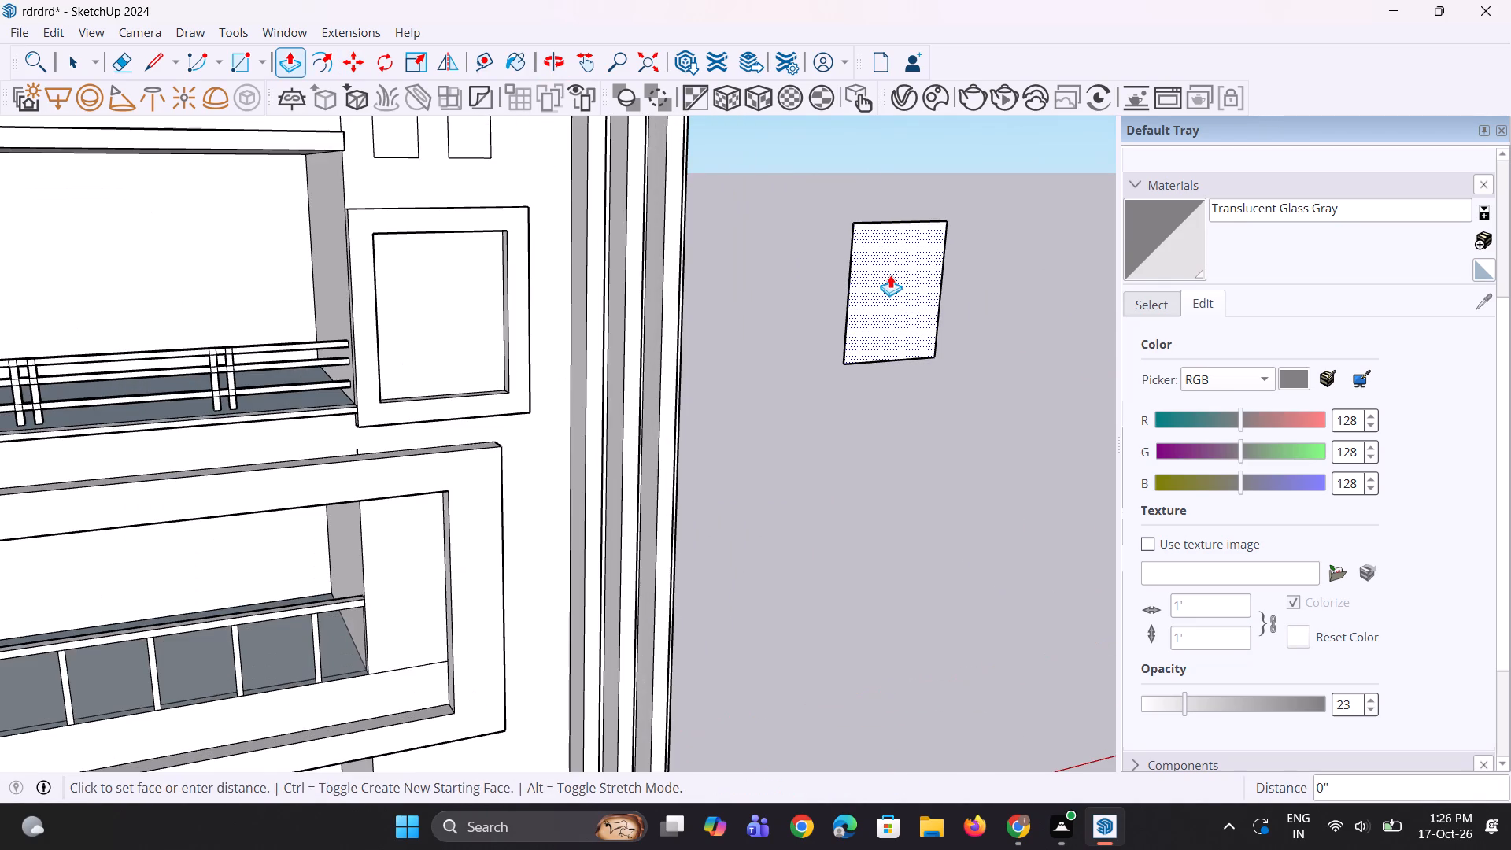
text(2")
key(Return)
scroll(876, 362, up, 3)
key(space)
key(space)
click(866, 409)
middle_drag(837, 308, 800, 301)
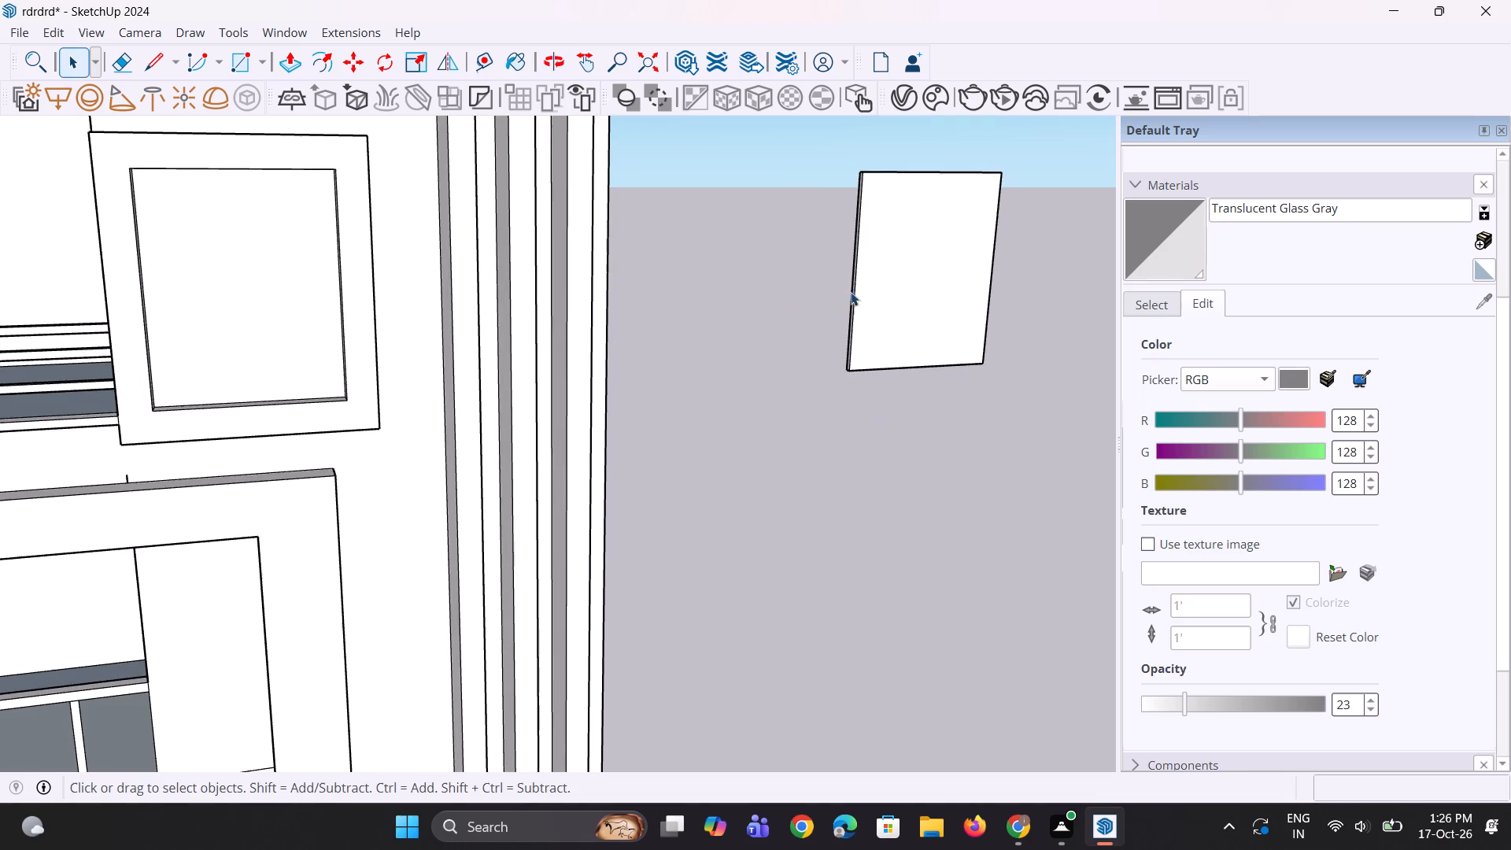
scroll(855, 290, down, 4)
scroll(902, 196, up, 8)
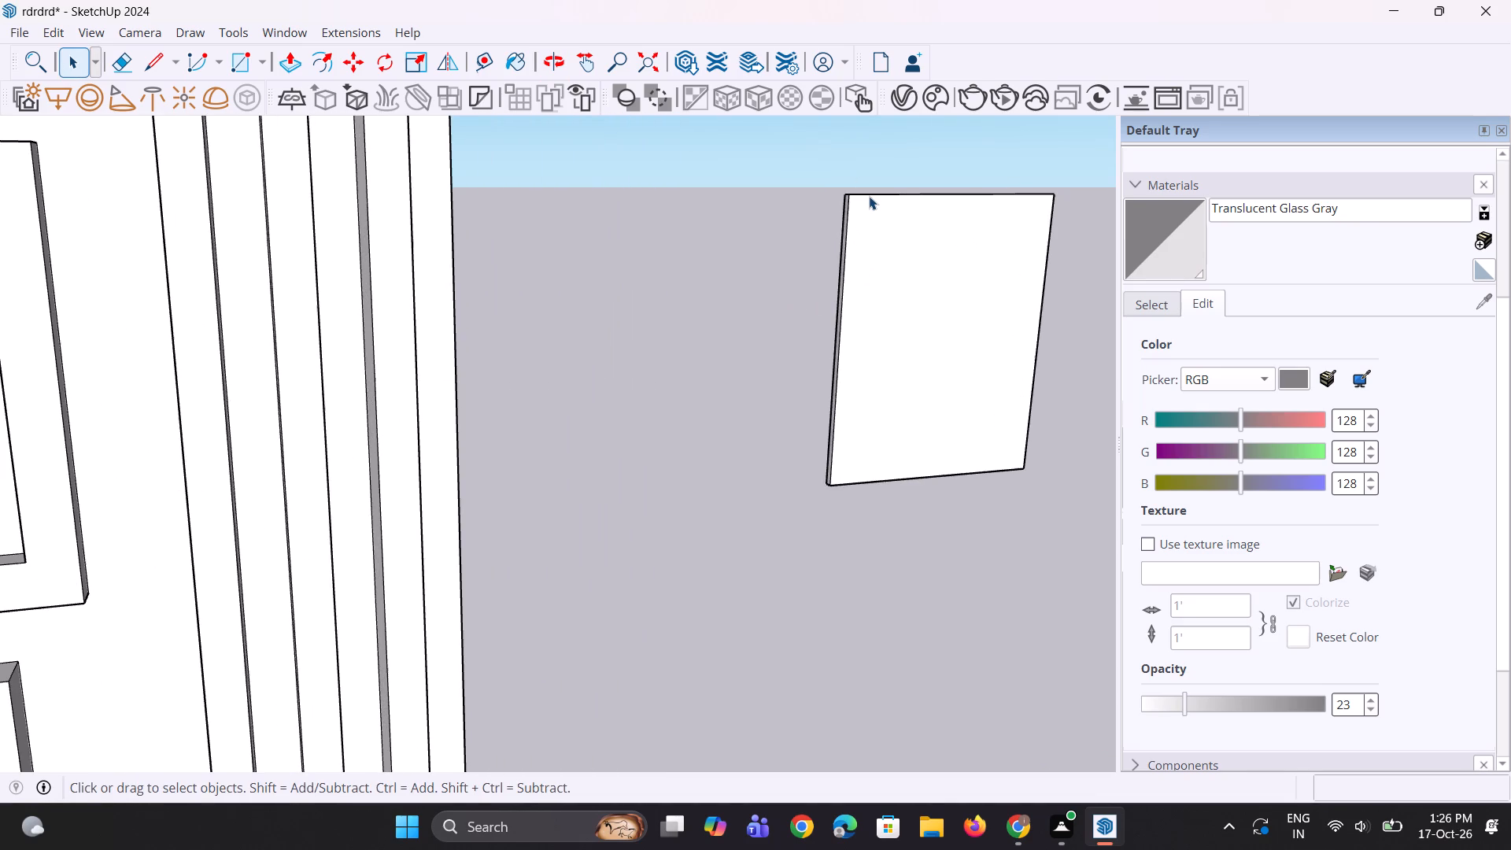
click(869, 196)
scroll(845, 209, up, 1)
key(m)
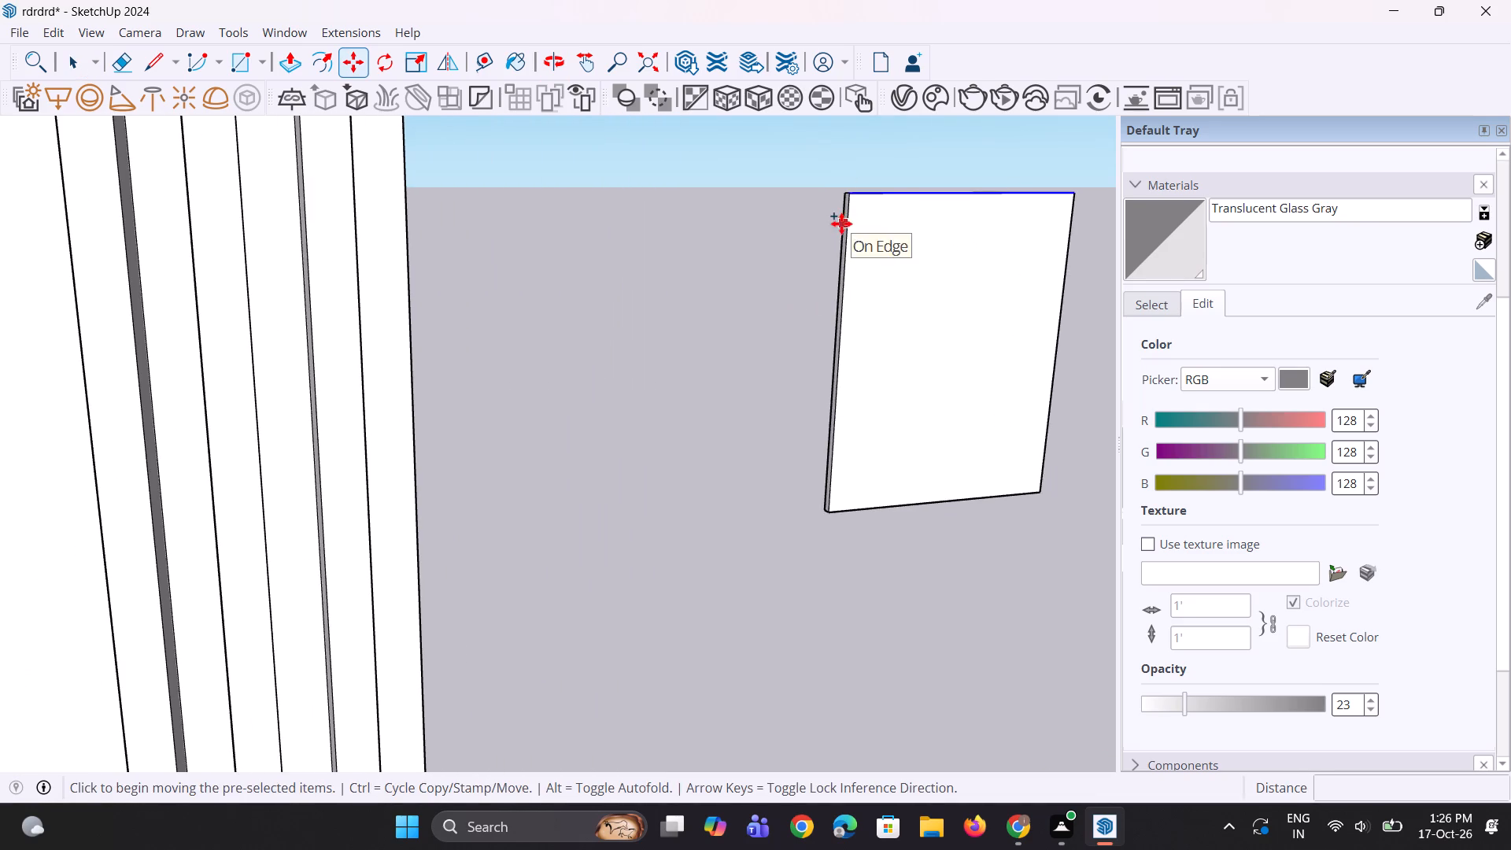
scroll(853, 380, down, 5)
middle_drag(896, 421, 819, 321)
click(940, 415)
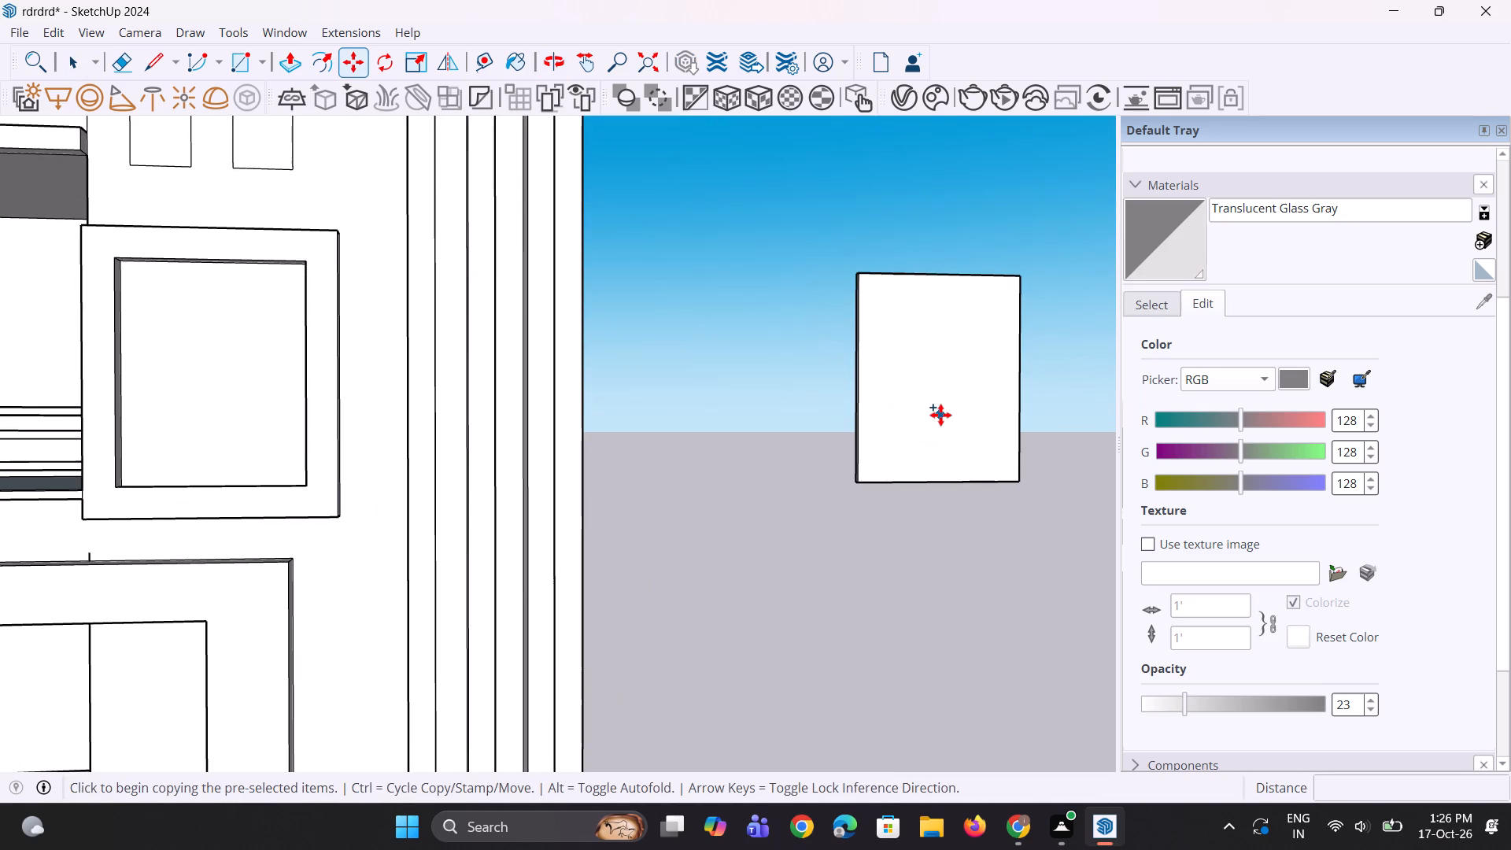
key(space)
Offset the window panel's front face inward by about 3 11/16" to outline the frame.
click(940, 416)
key(f)
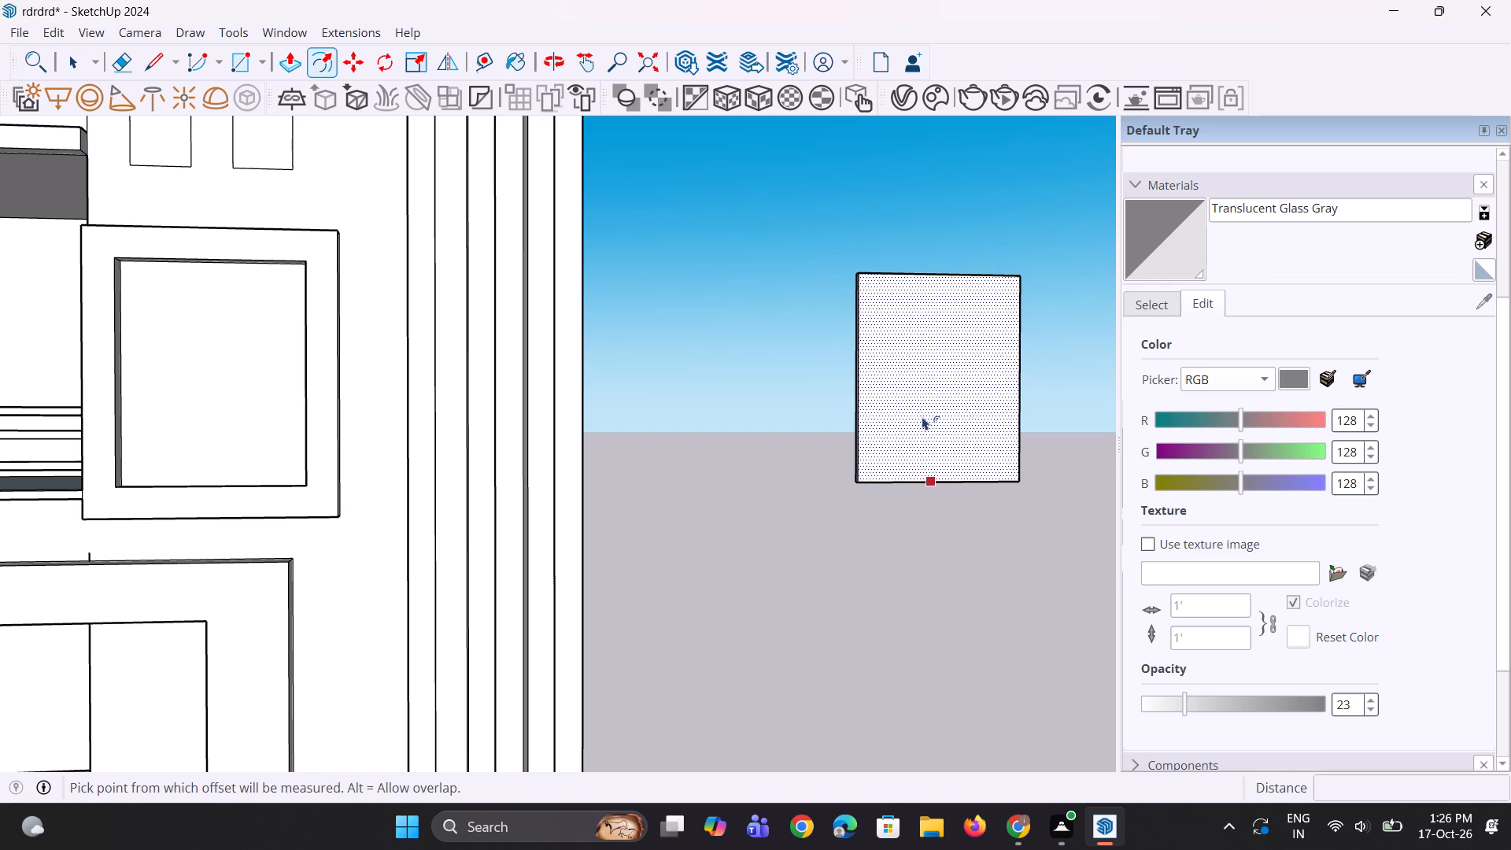
click(870, 400)
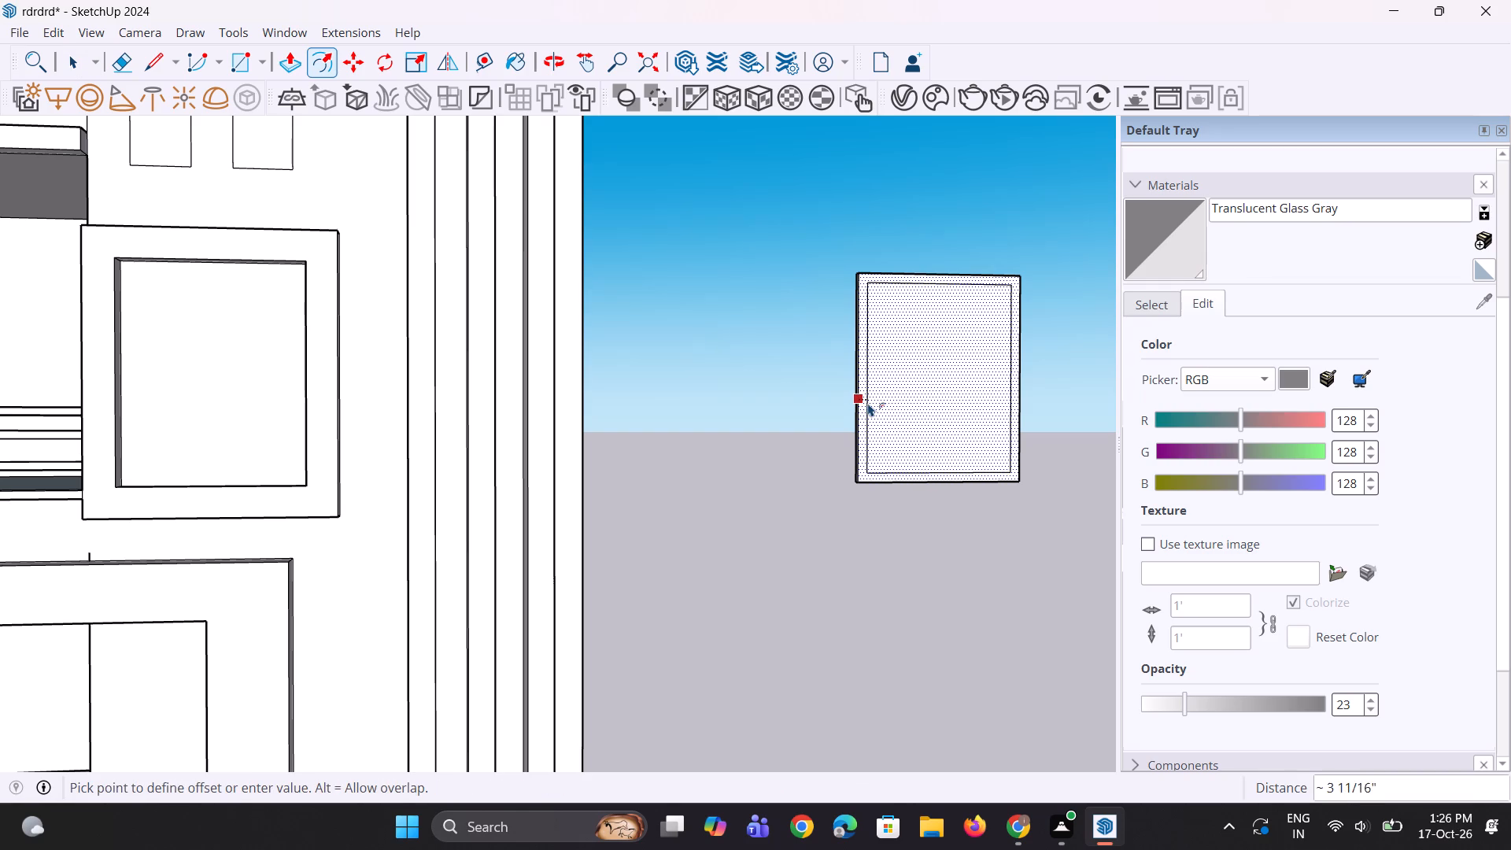
click(870, 403)
middle_drag(851, 517, 809, 501)
key(space)
click(830, 568)
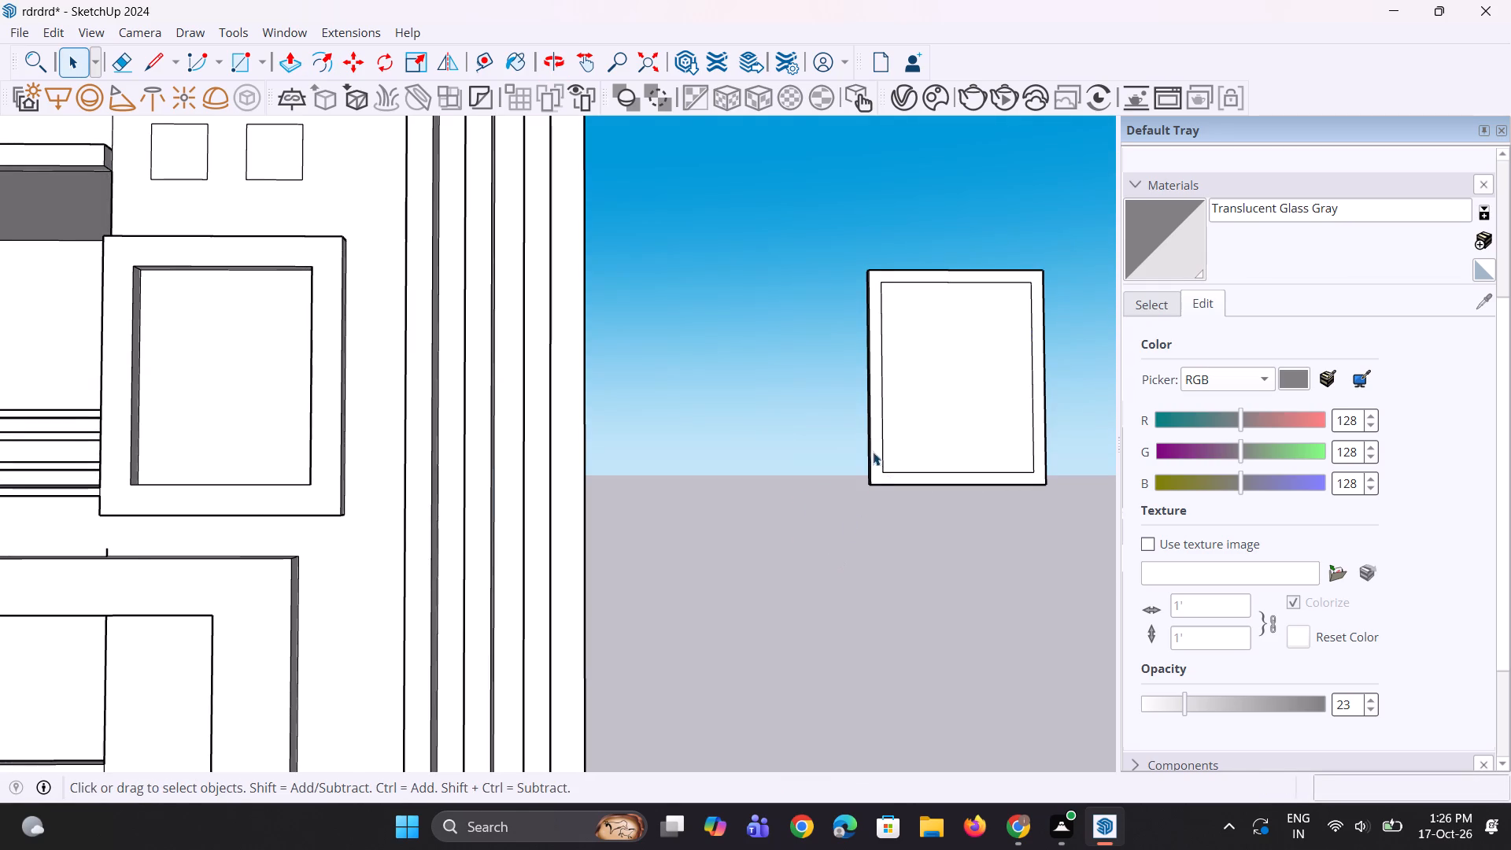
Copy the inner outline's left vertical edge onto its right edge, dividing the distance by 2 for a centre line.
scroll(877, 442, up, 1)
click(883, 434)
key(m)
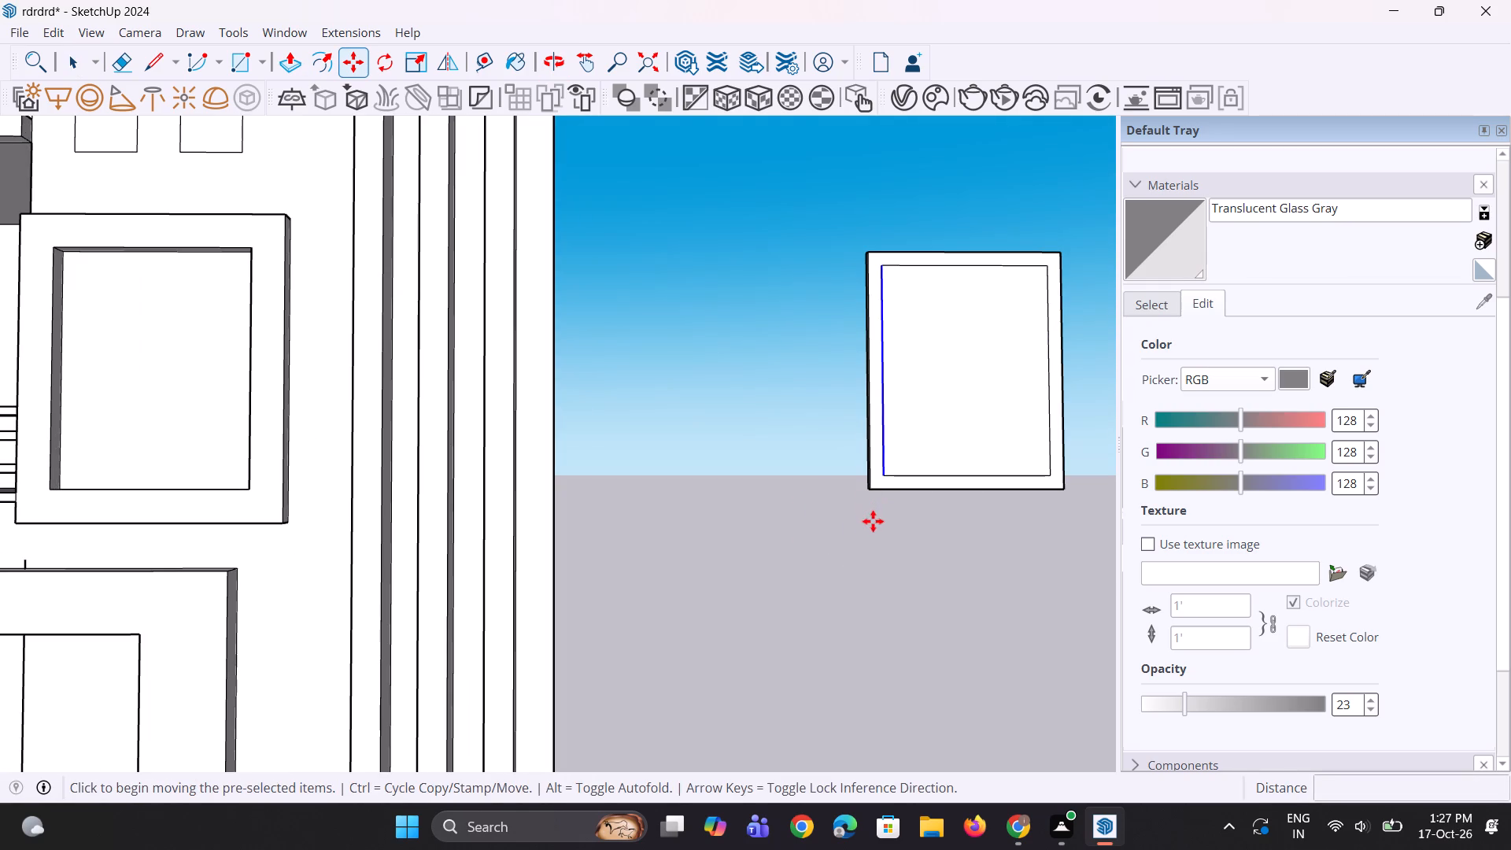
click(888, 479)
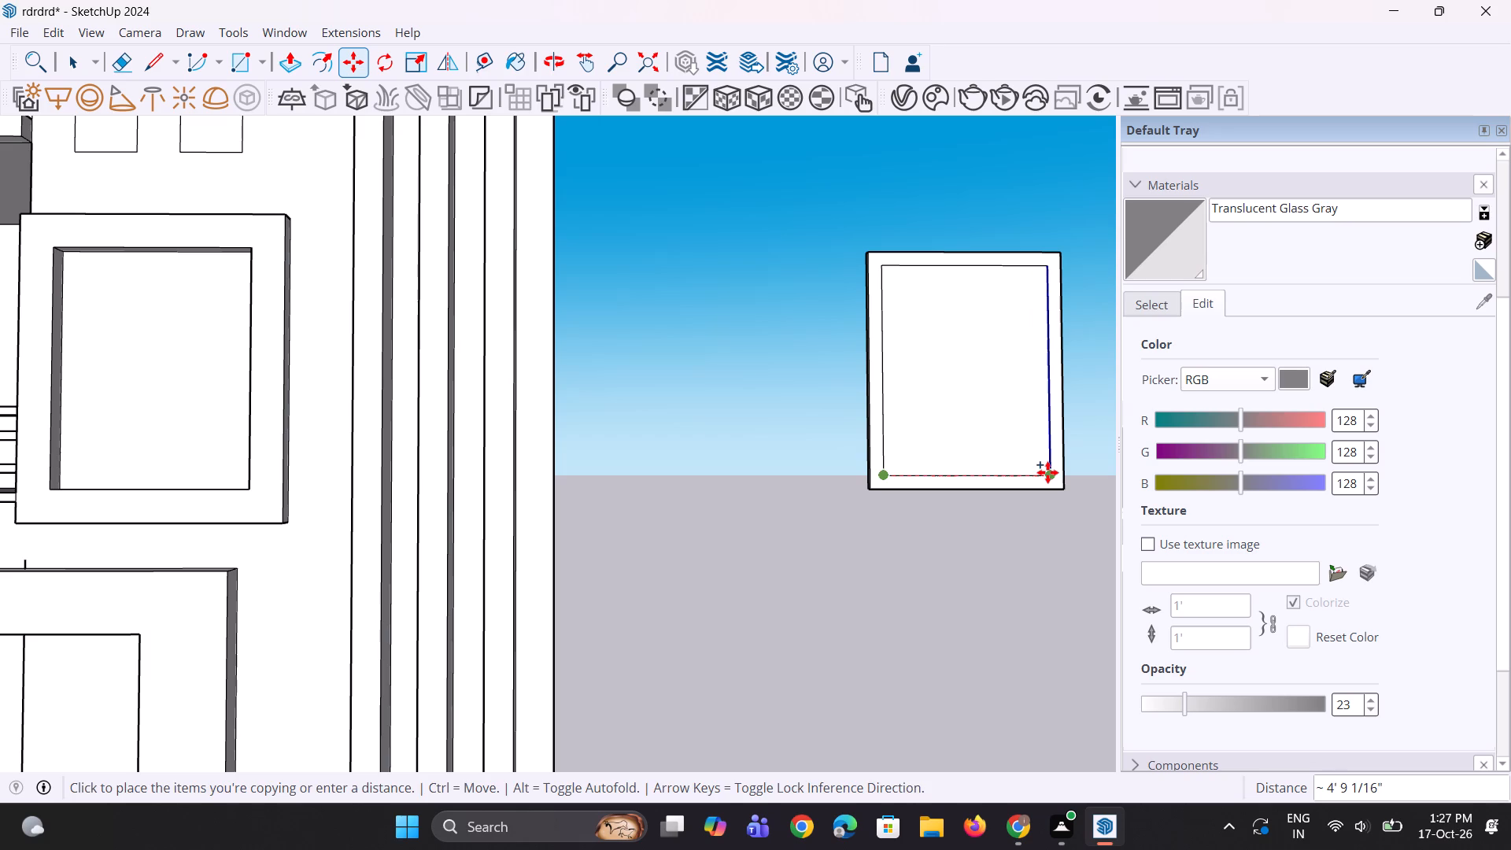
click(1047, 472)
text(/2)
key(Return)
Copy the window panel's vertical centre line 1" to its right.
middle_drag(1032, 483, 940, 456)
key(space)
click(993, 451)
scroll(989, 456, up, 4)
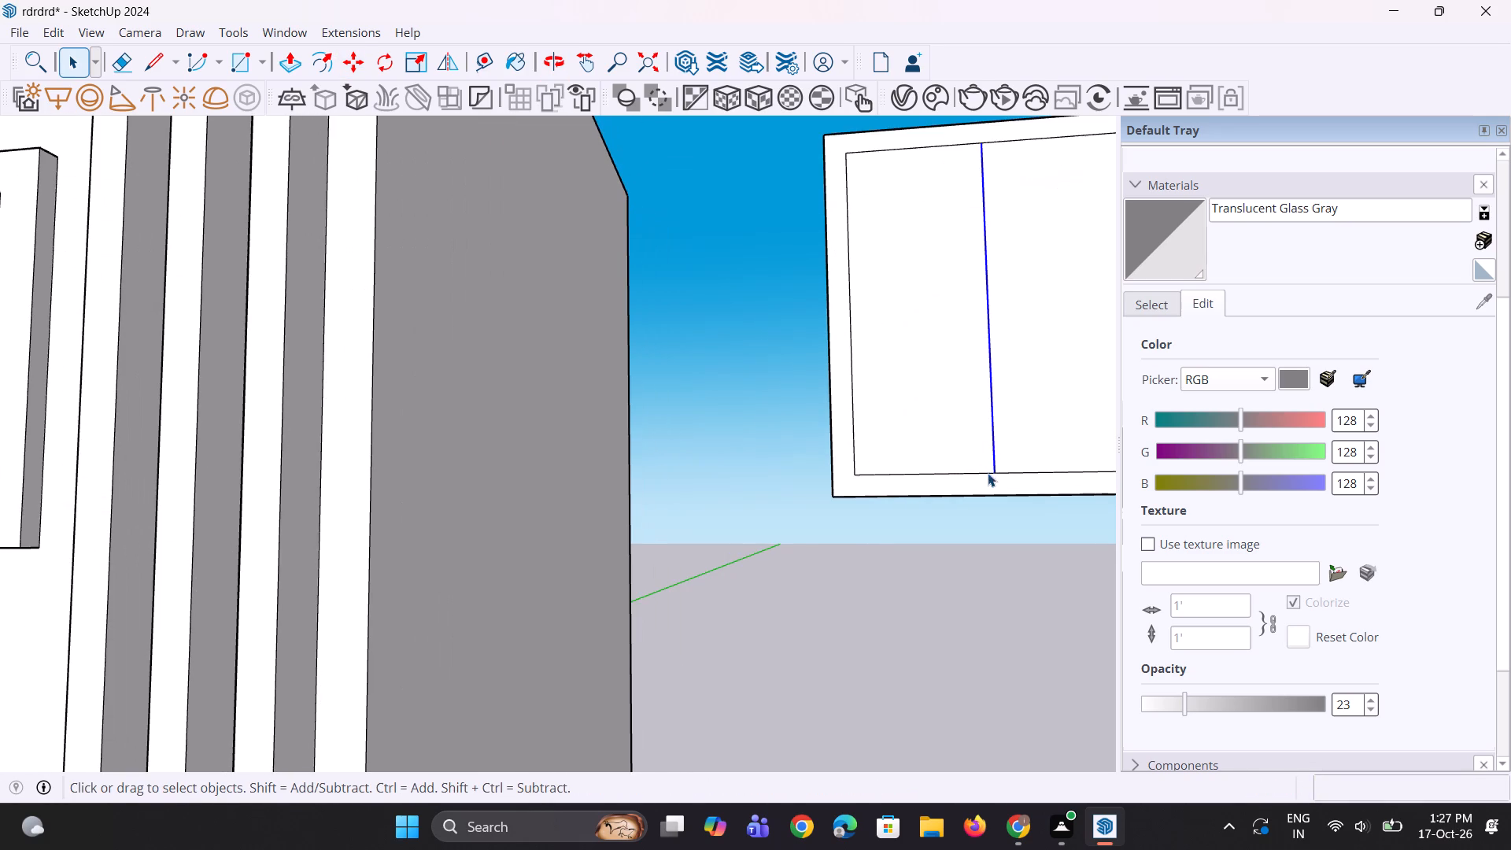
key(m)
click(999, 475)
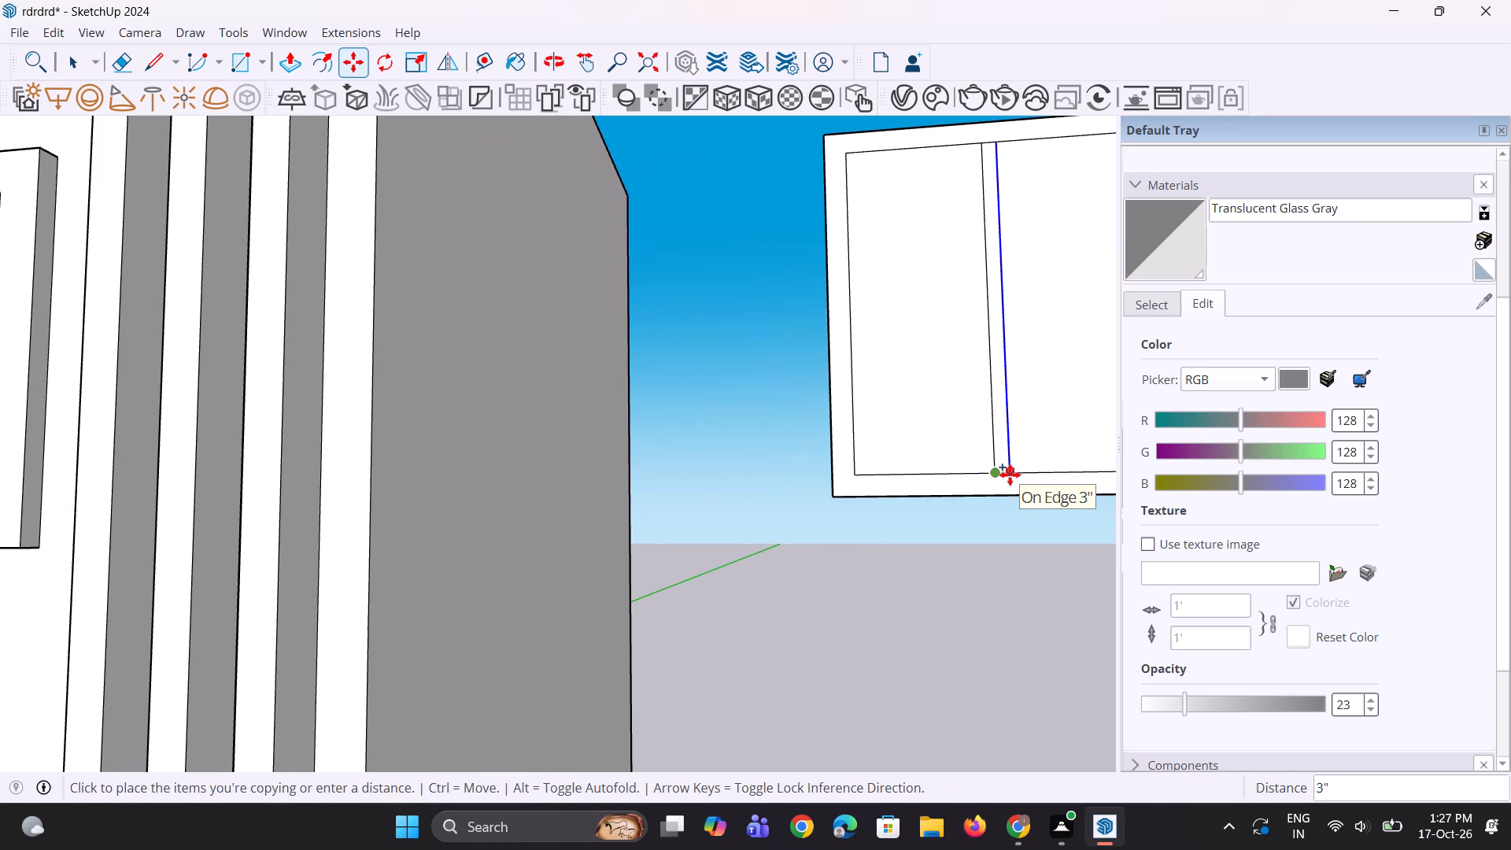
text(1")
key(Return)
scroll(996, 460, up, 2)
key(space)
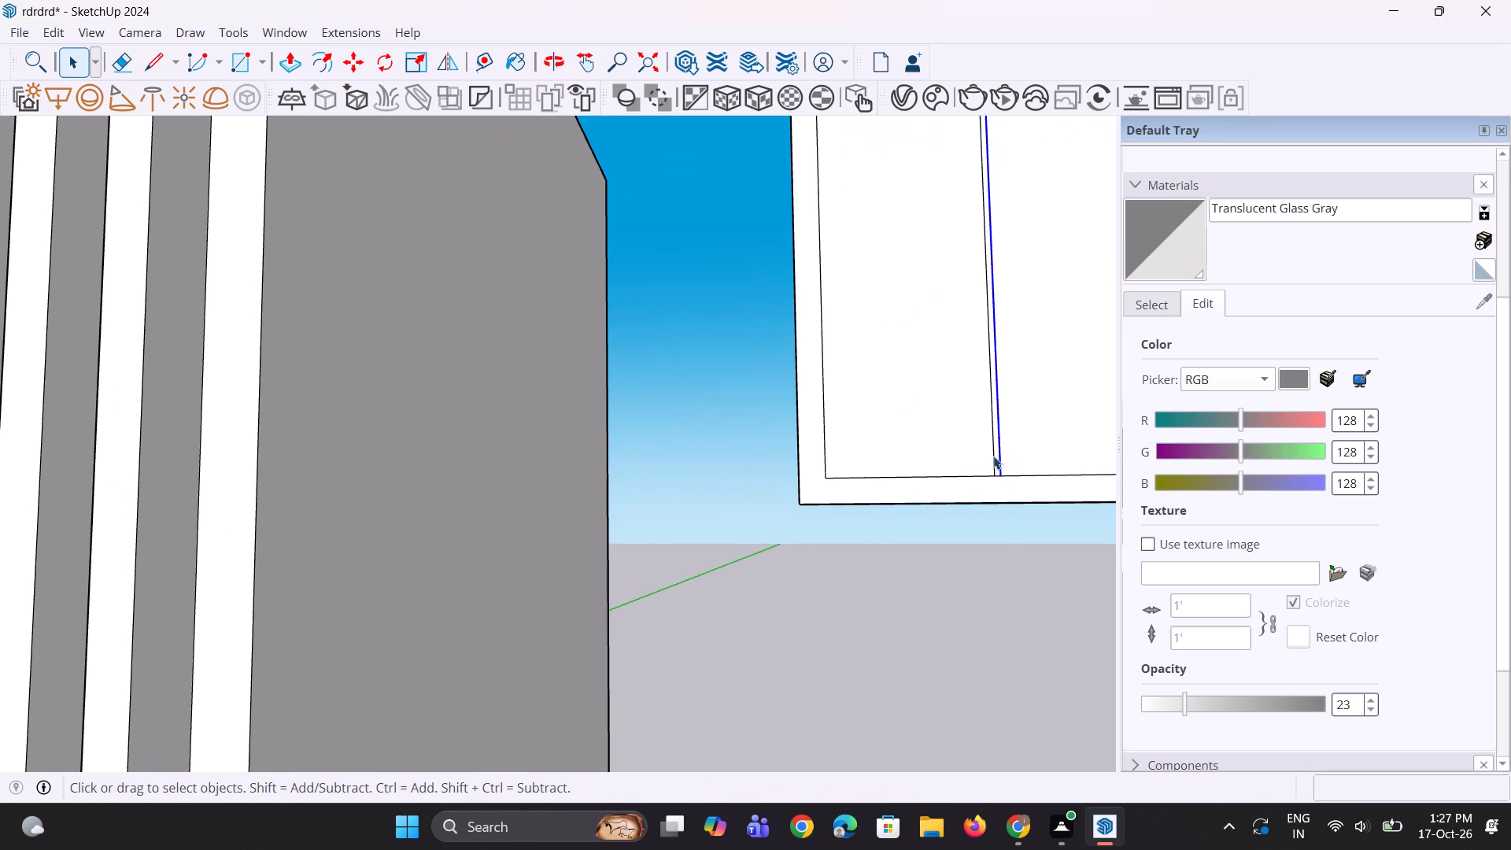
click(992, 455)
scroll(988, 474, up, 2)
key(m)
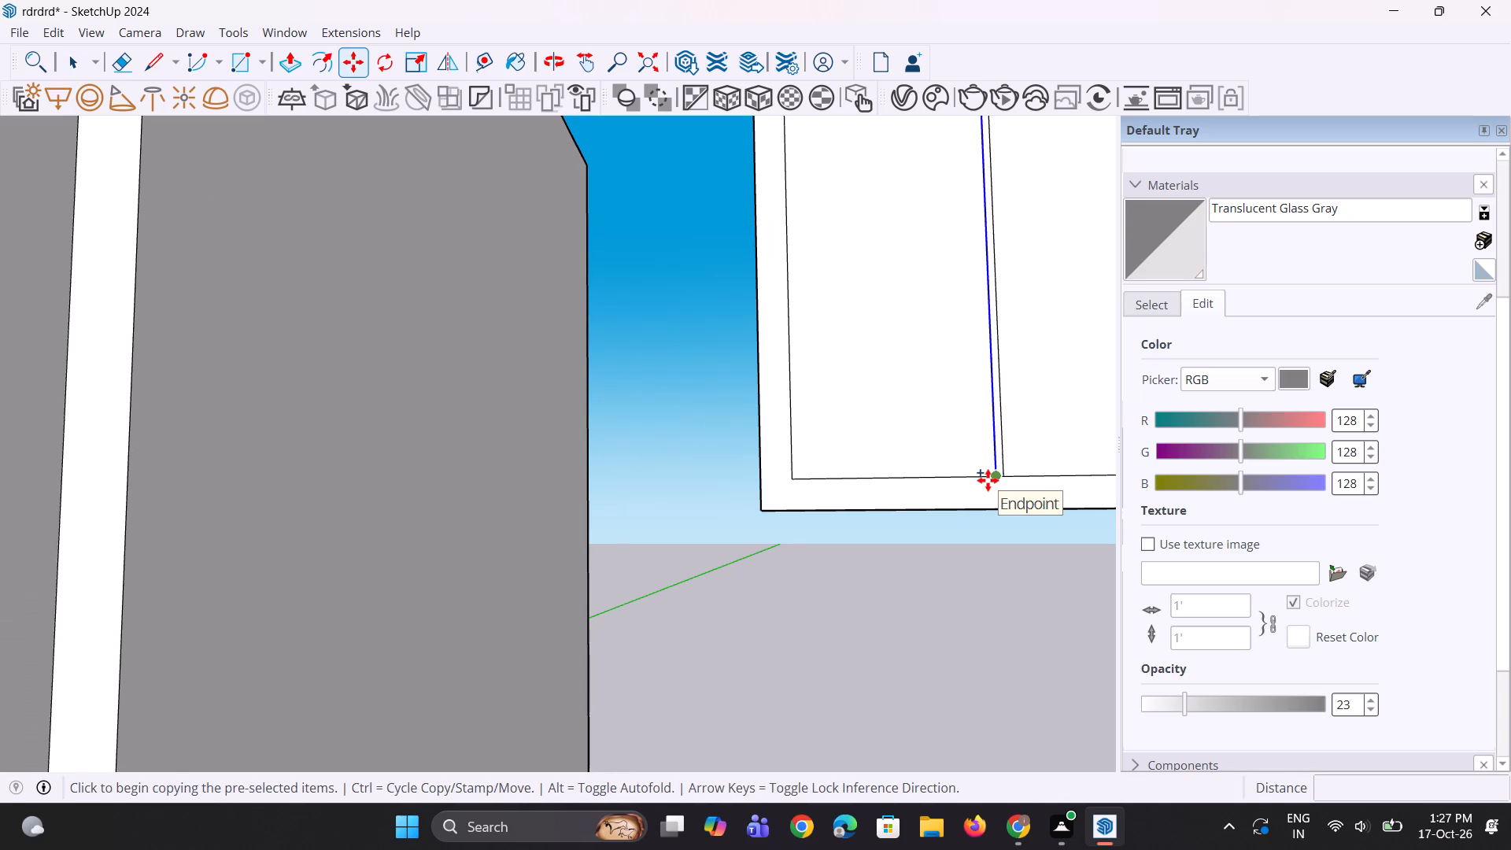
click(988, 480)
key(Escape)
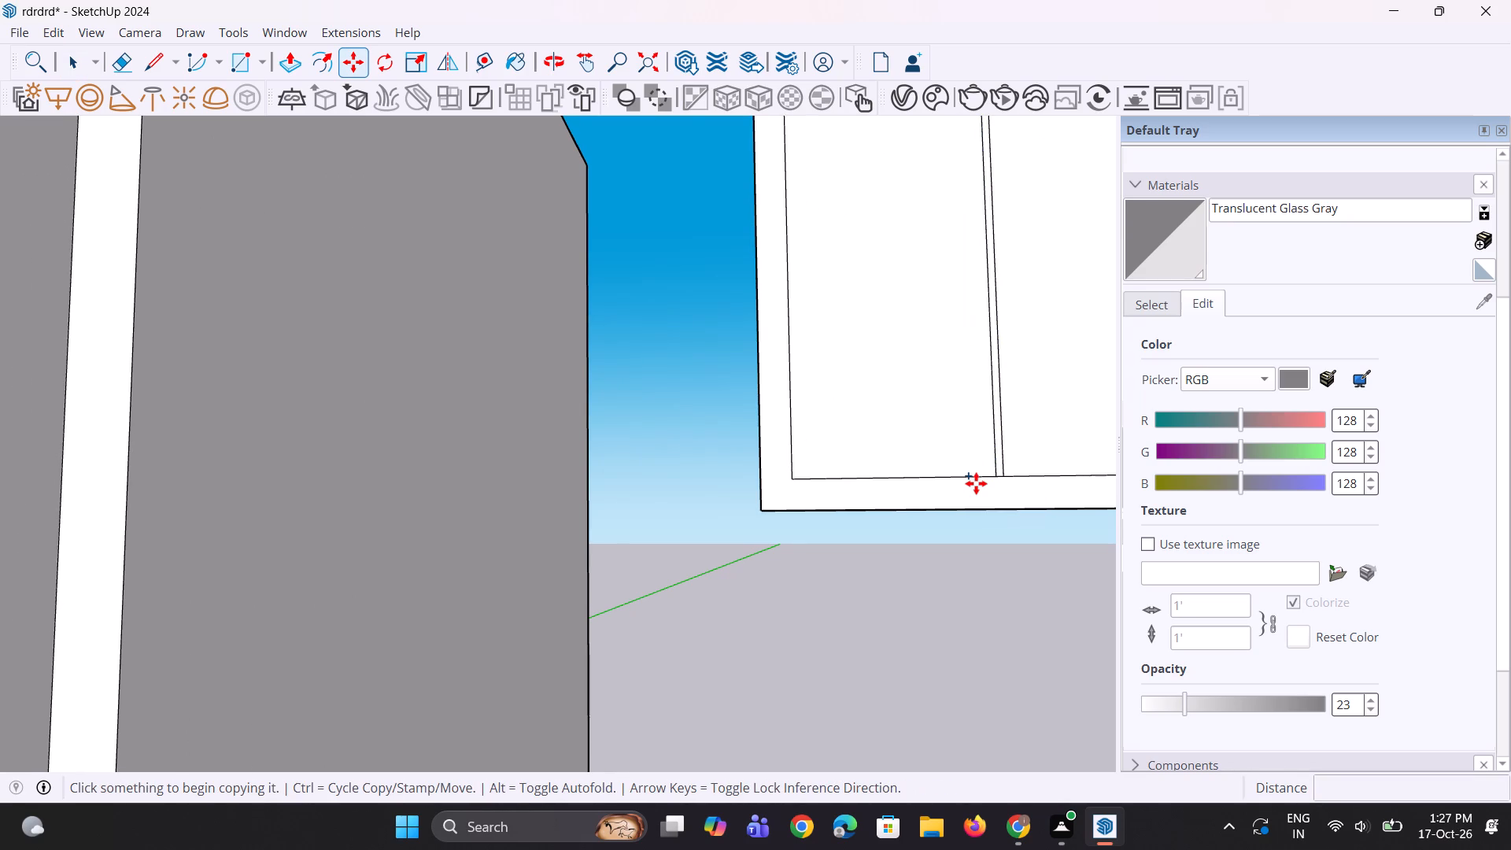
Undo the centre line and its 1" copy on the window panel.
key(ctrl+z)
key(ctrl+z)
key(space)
Copy the inner outline's left vertical edge across to its right edge, dividing the distance by 2 for a centre line.
scroll(721, 486, down, 6)
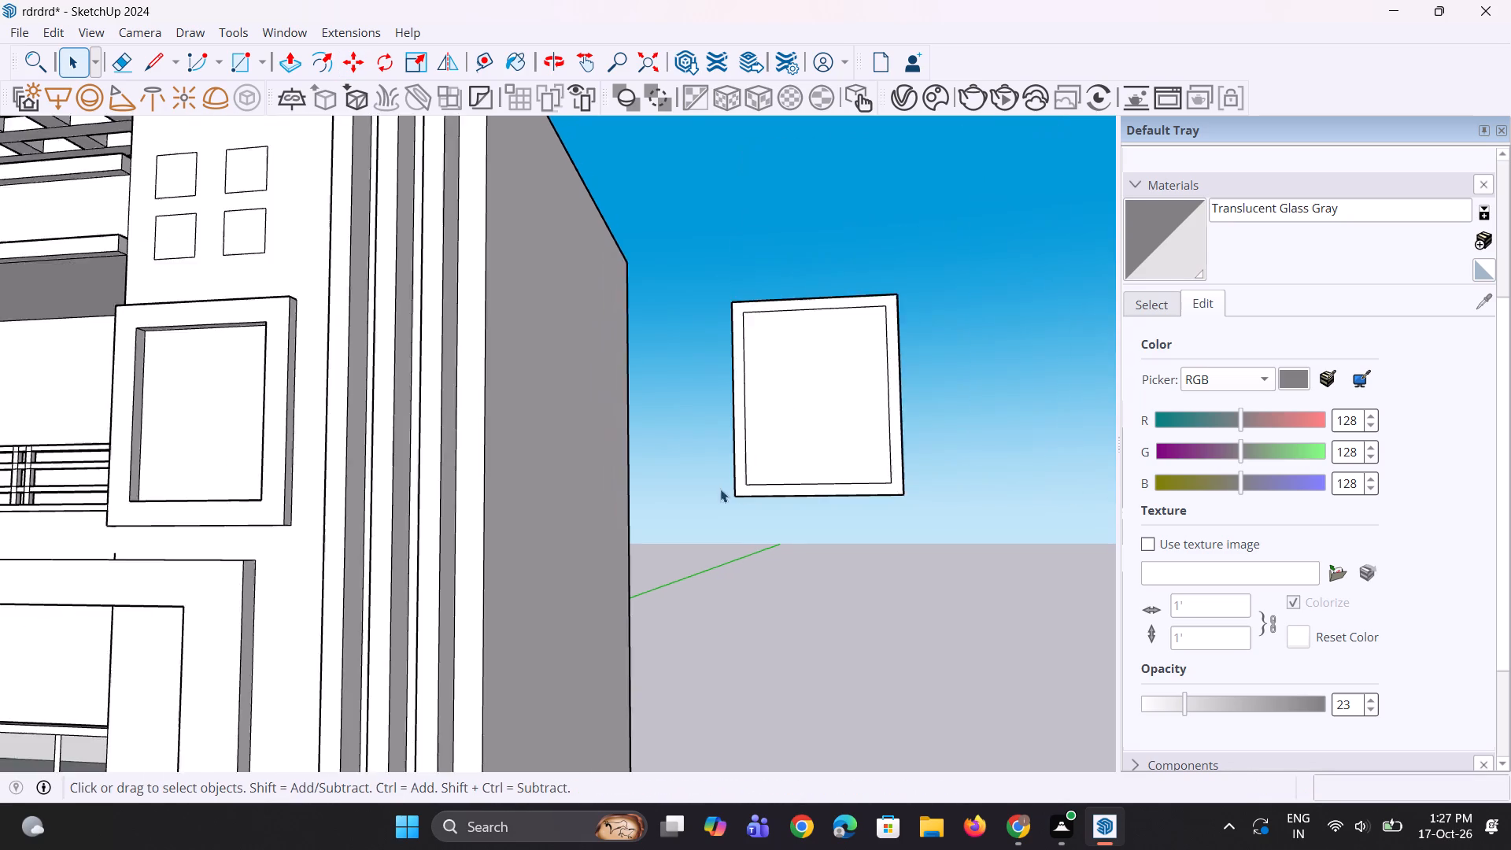
middle_drag(720, 489, 821, 533)
scroll(819, 516, up, 3)
click(828, 498)
scroll(825, 535, up, 1)
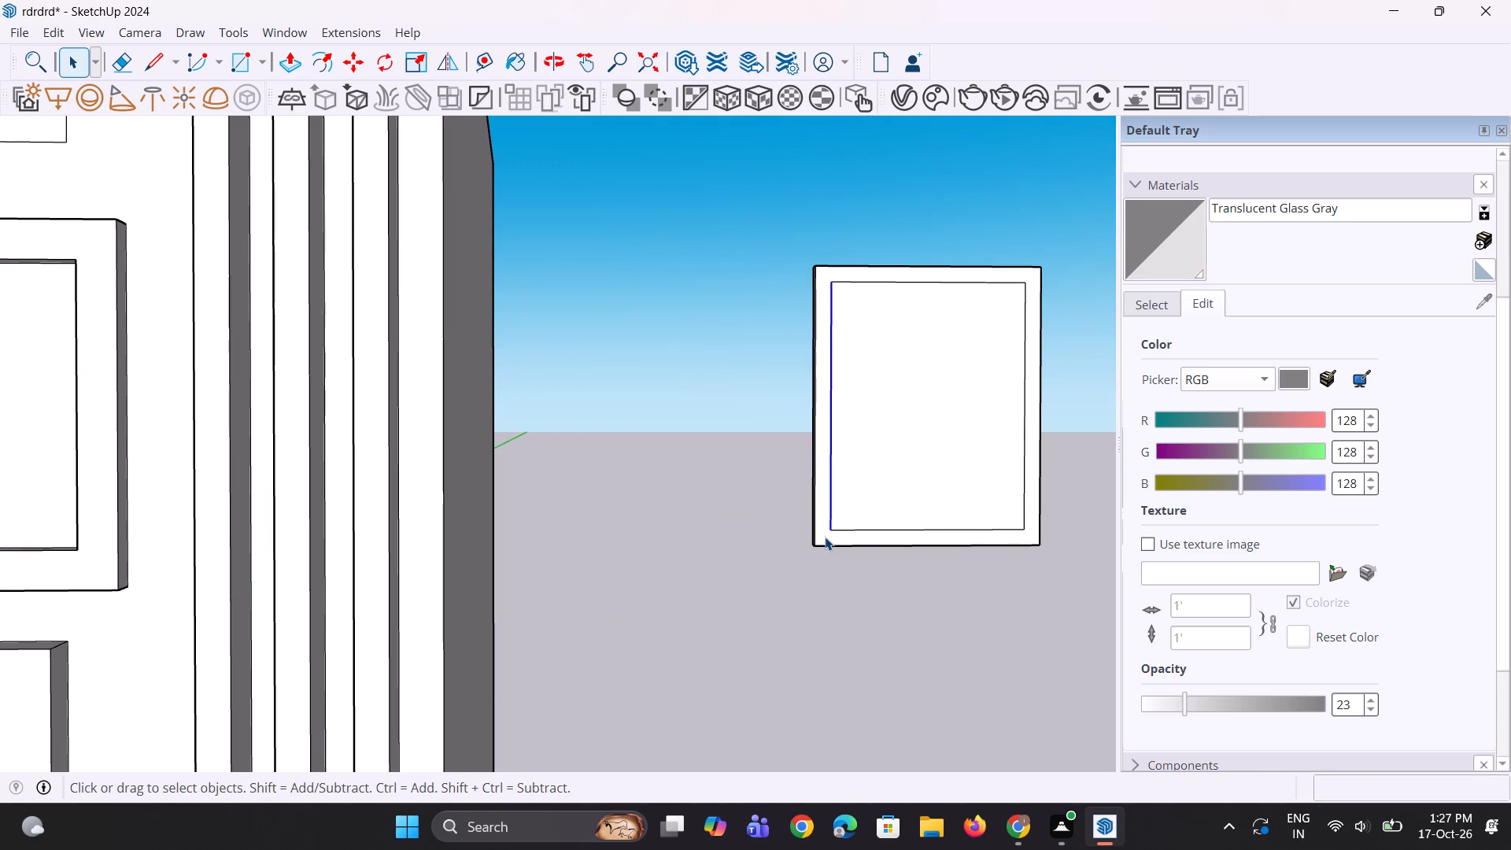
key(m)
click(830, 527)
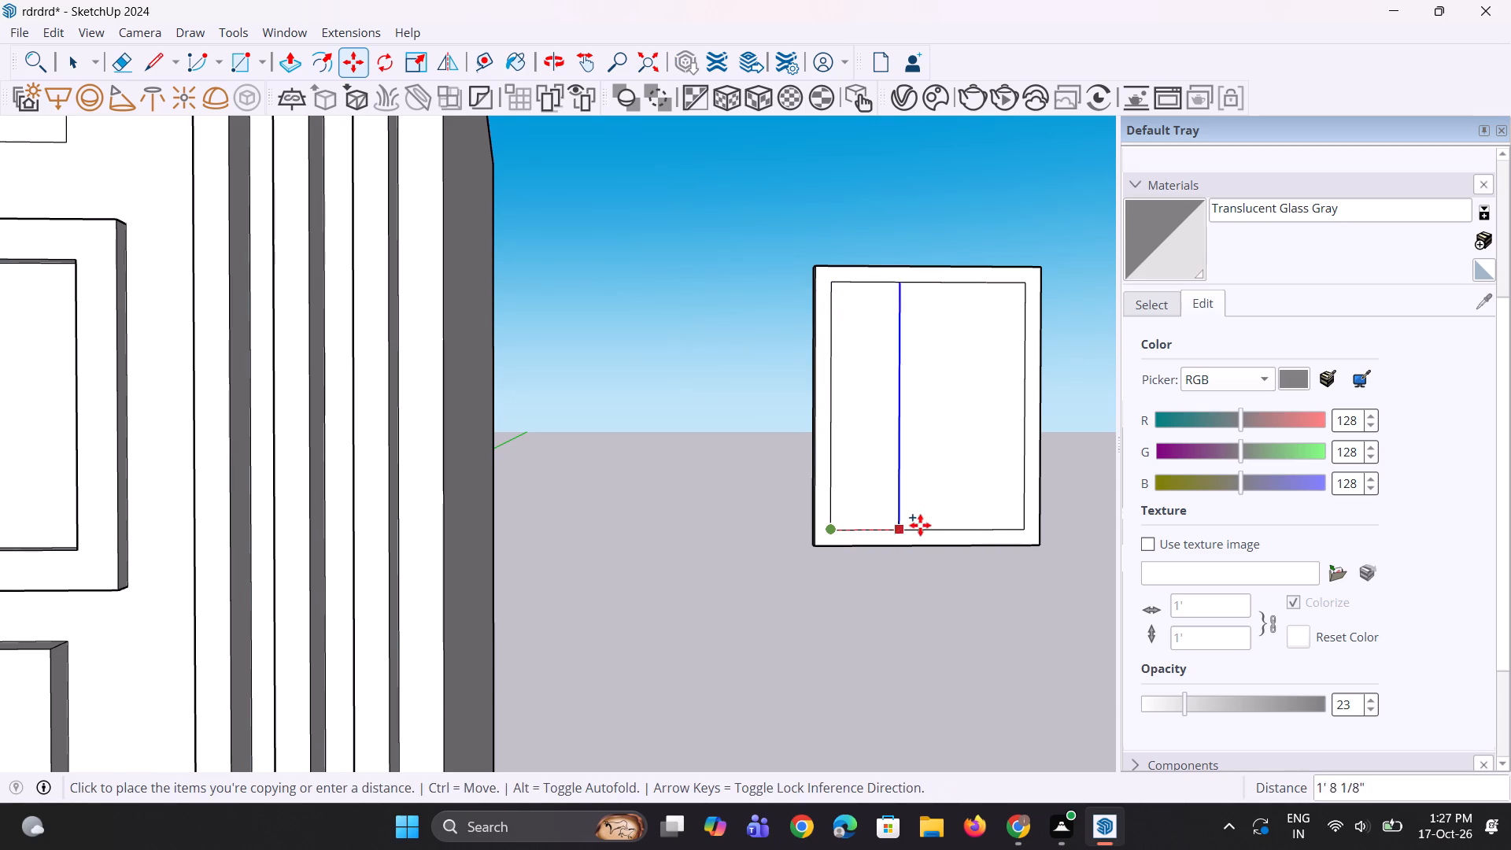
click(1017, 527)
text(/2)
key(Return)
Copy the window panel's vertical centre line 1.5" to its right.
middle_drag(1014, 532, 983, 477)
key(space)
key(space)
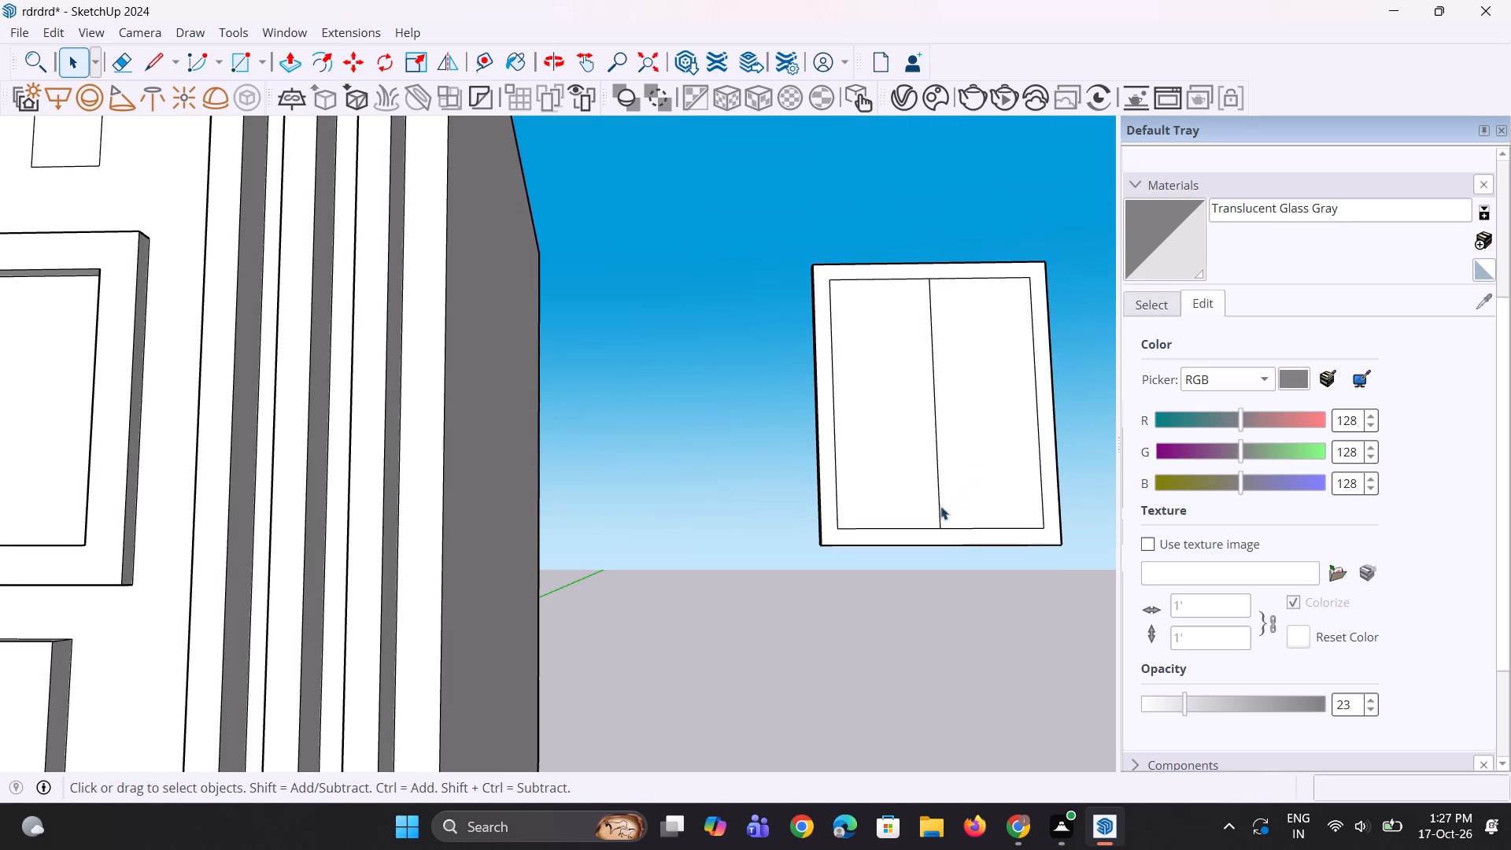
click(940, 506)
scroll(938, 519, up, 3)
key(m)
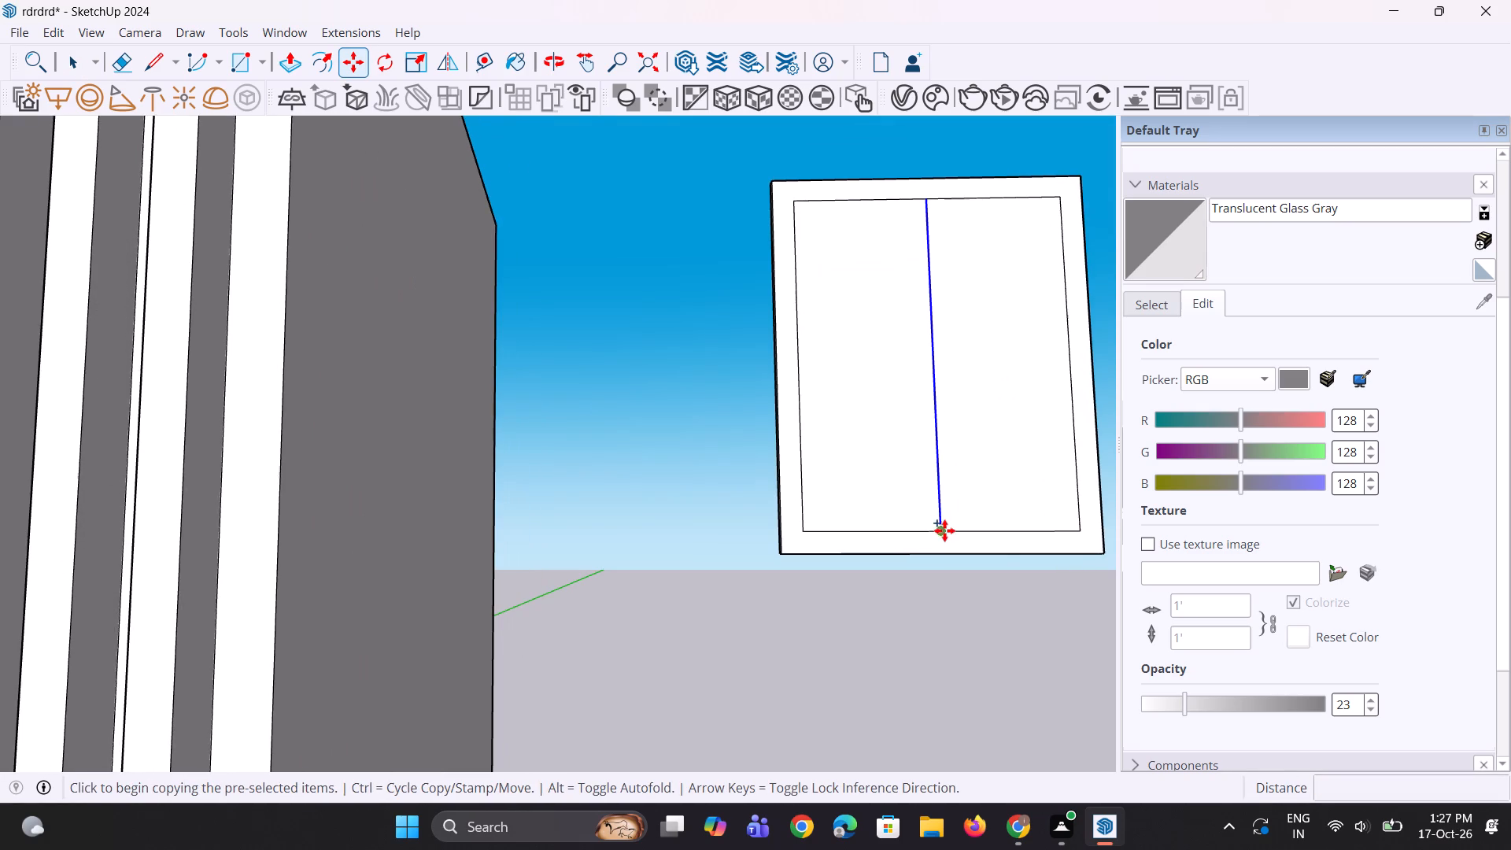
click(942, 534)
text(0.5)
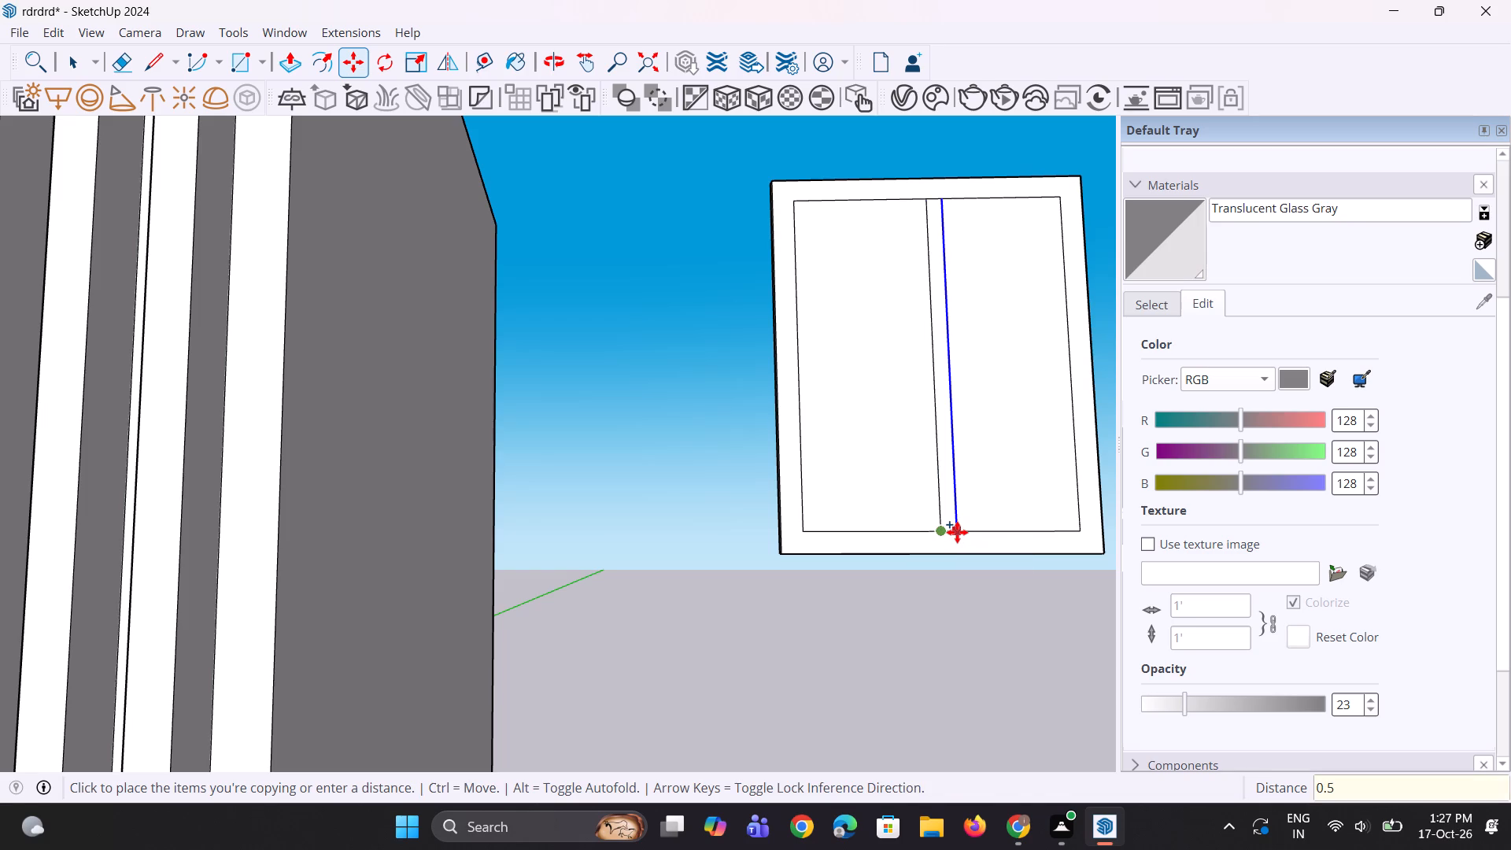
key(BackSpace)
key(BackSpace)
key(BackSpace)
text(1.5")
key(Return)
Copy the same vertical centre line 1 1/2" to its left to complete the mullion's width.
scroll(938, 512, up, 2)
key(space)
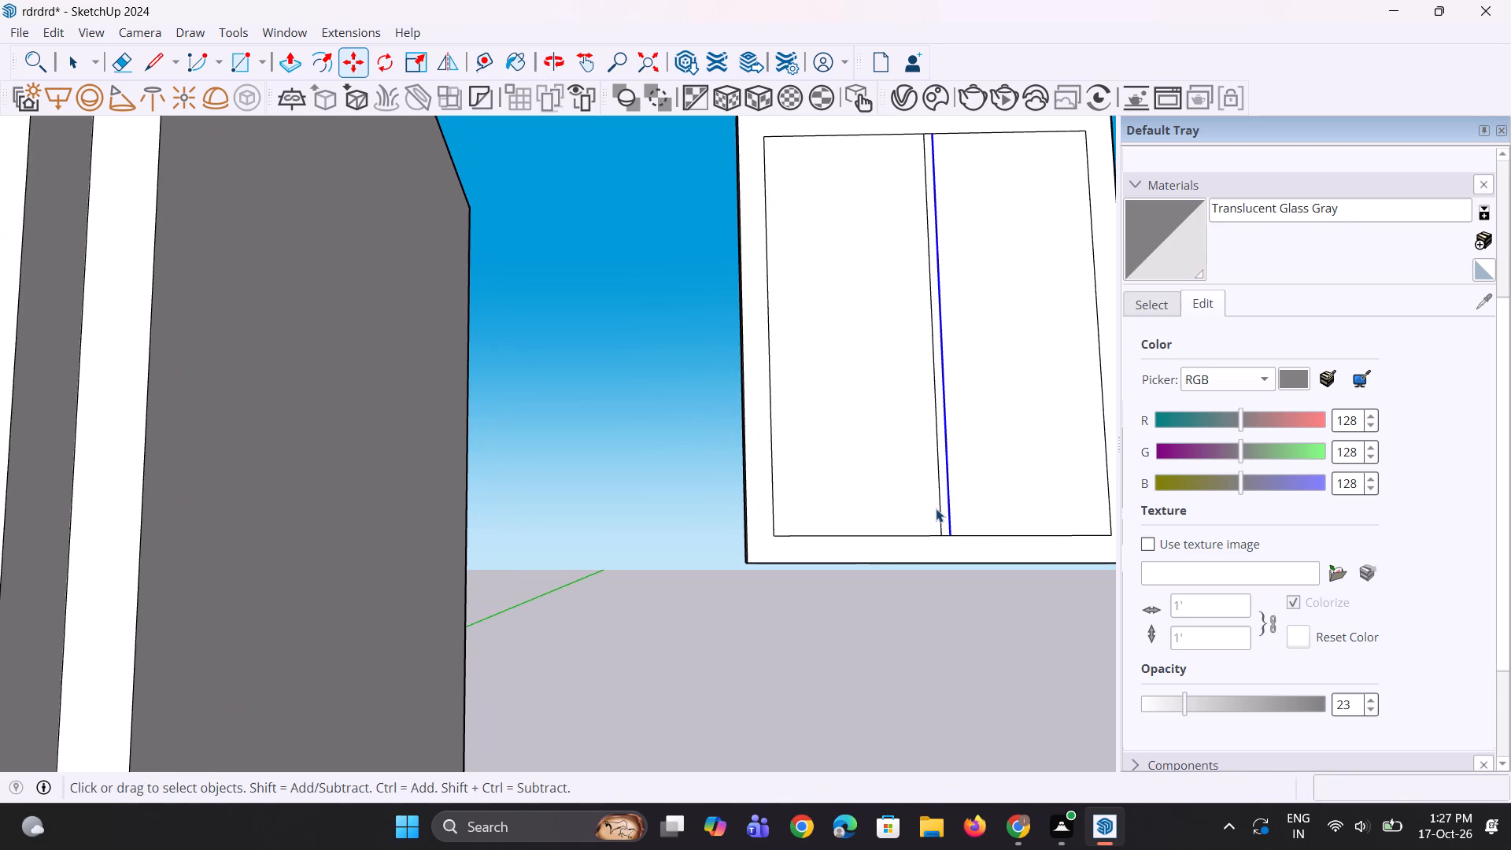
key(space)
click(939, 503)
scroll(940, 521, up, 2)
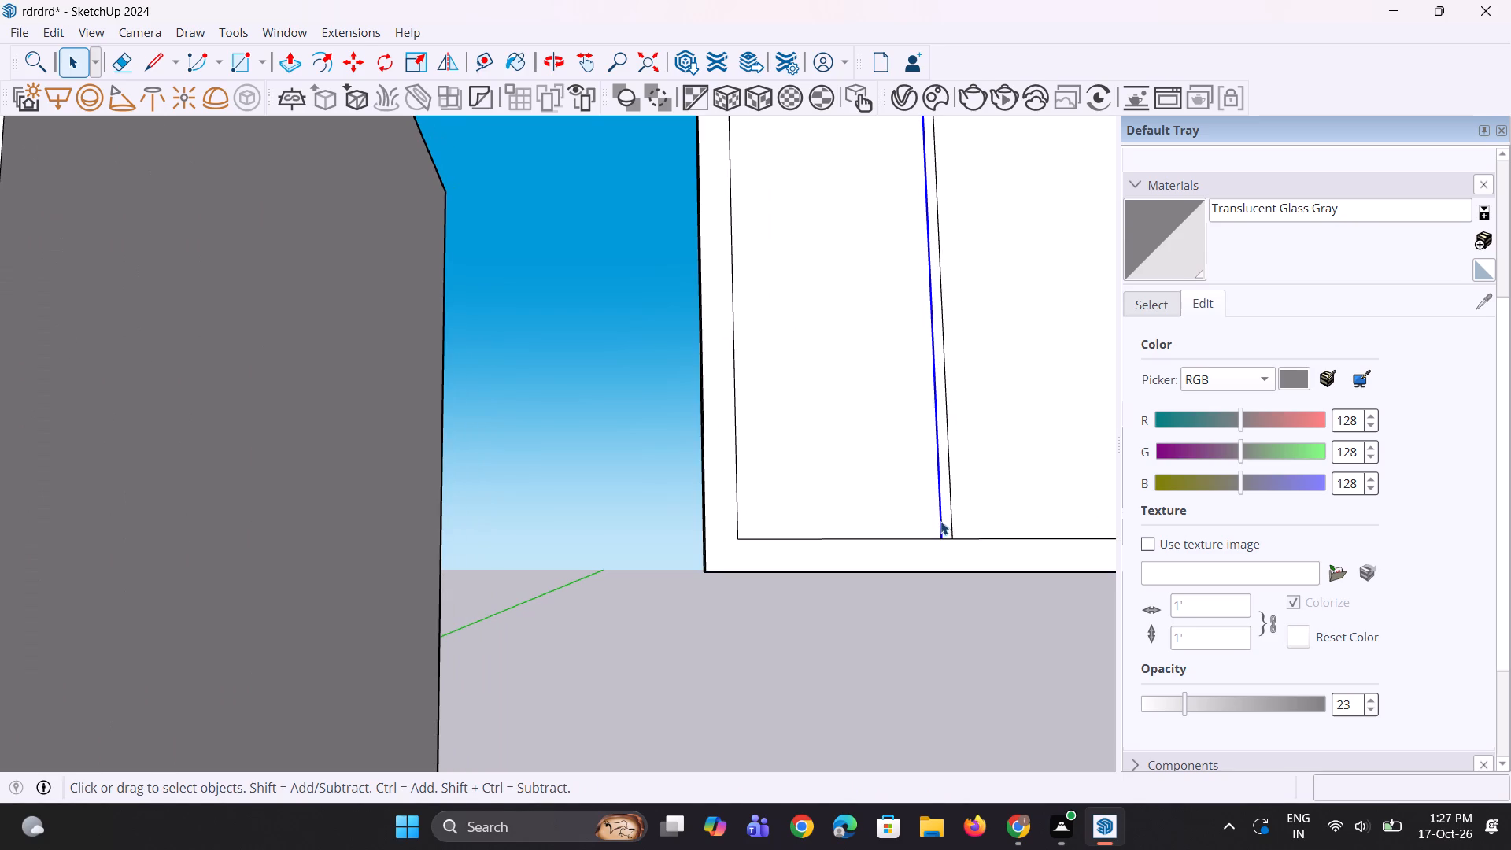
key(m)
click(937, 538)
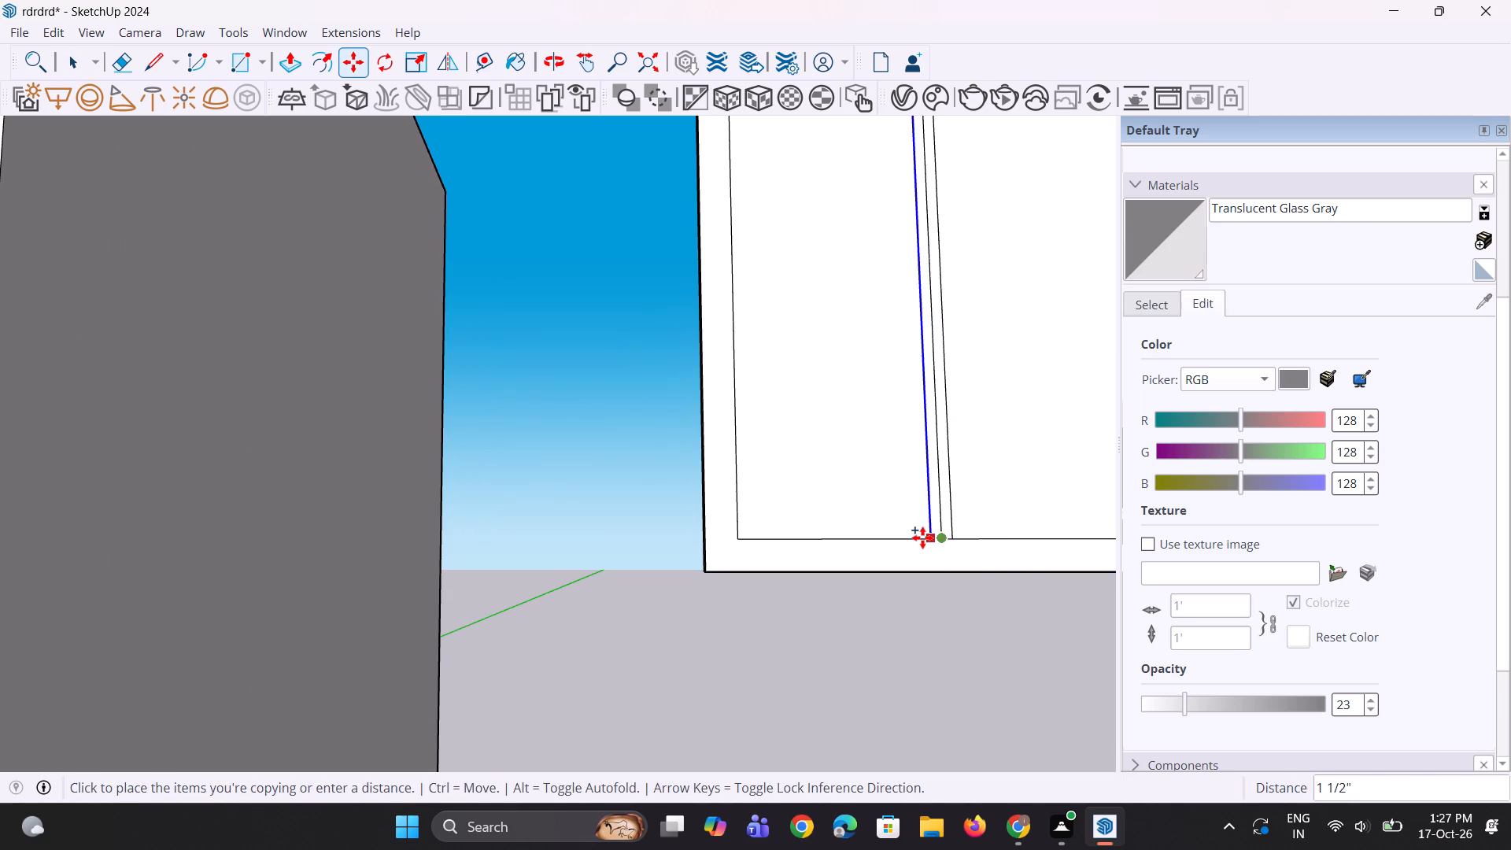
click(922, 538)
Delete the original centre line between the two mullion edges.
key(space)
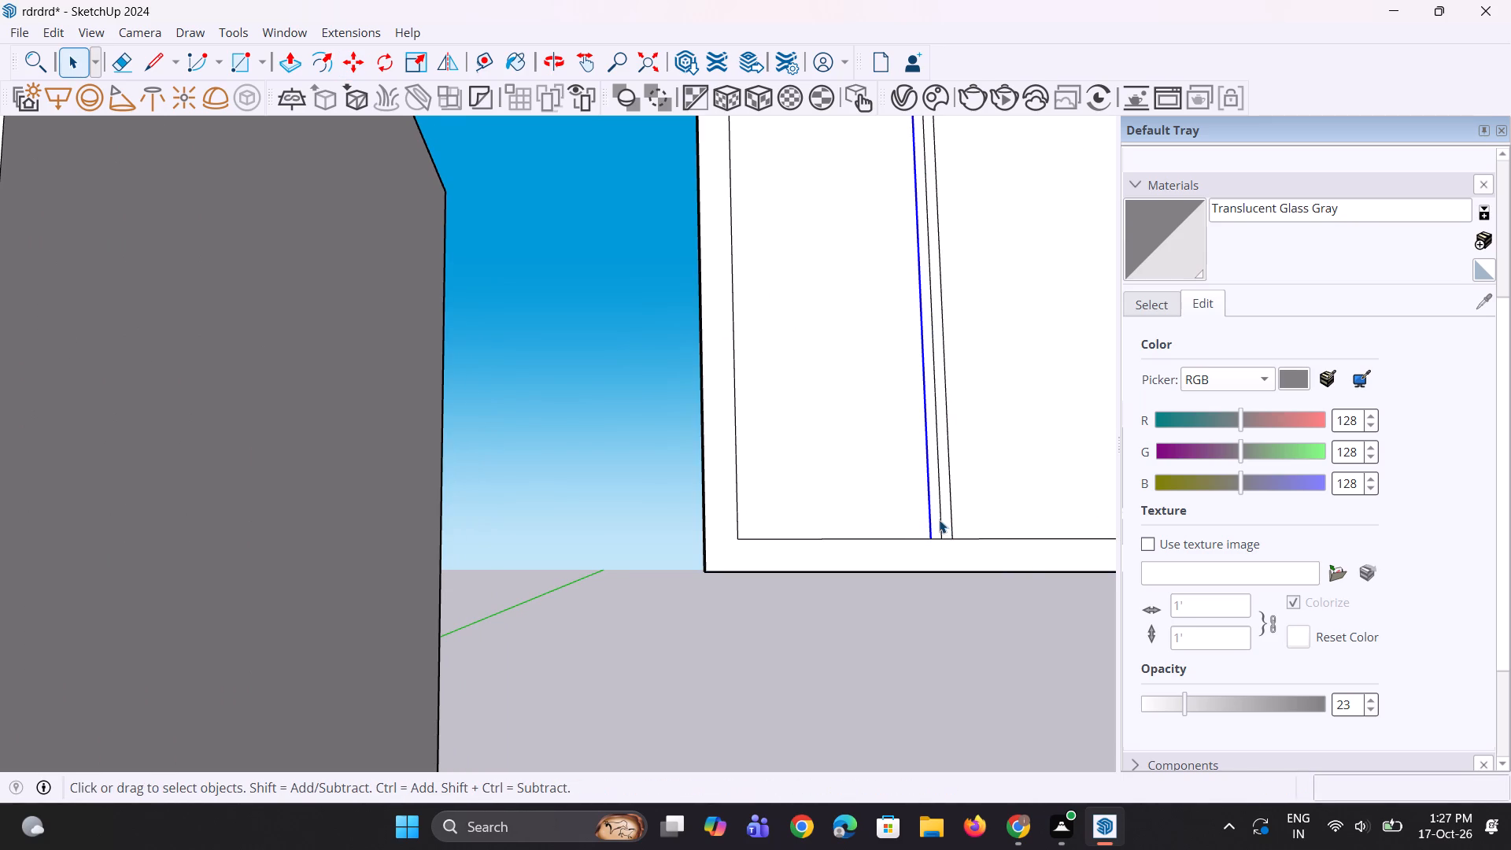
click(939, 519)
key(Delete)
Paint both window panes on the panel's front with Translucent Glass Blue from Glass and Mirrors.
scroll(945, 521, down, 9)
middle_drag(944, 489, 944, 493)
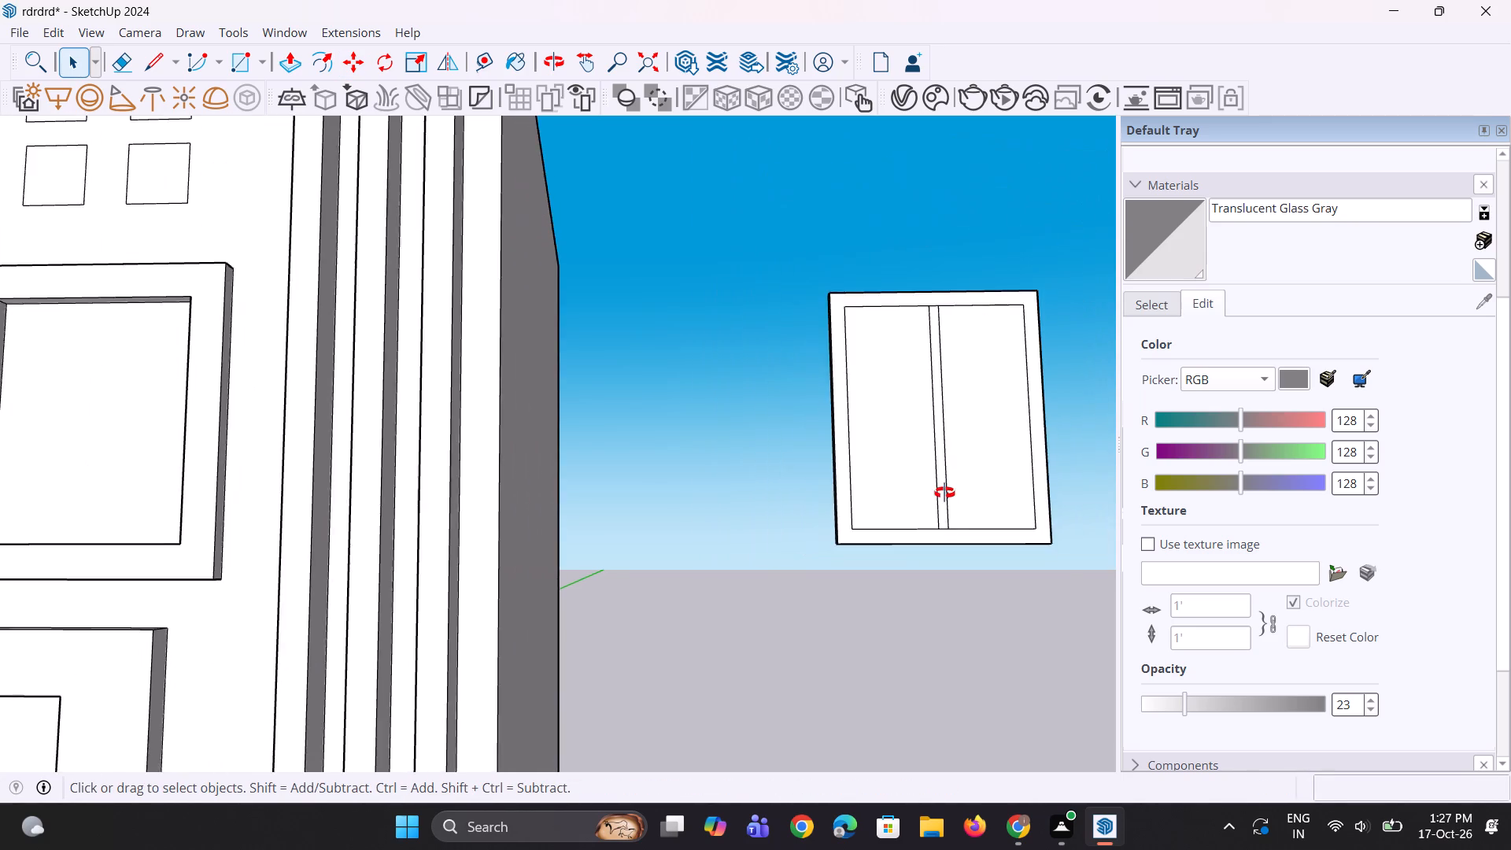
middle_drag(944, 493, 941, 516)
scroll(941, 516, down, 1)
scroll(878, 363, up, 2)
scroll(899, 431, up, 2)
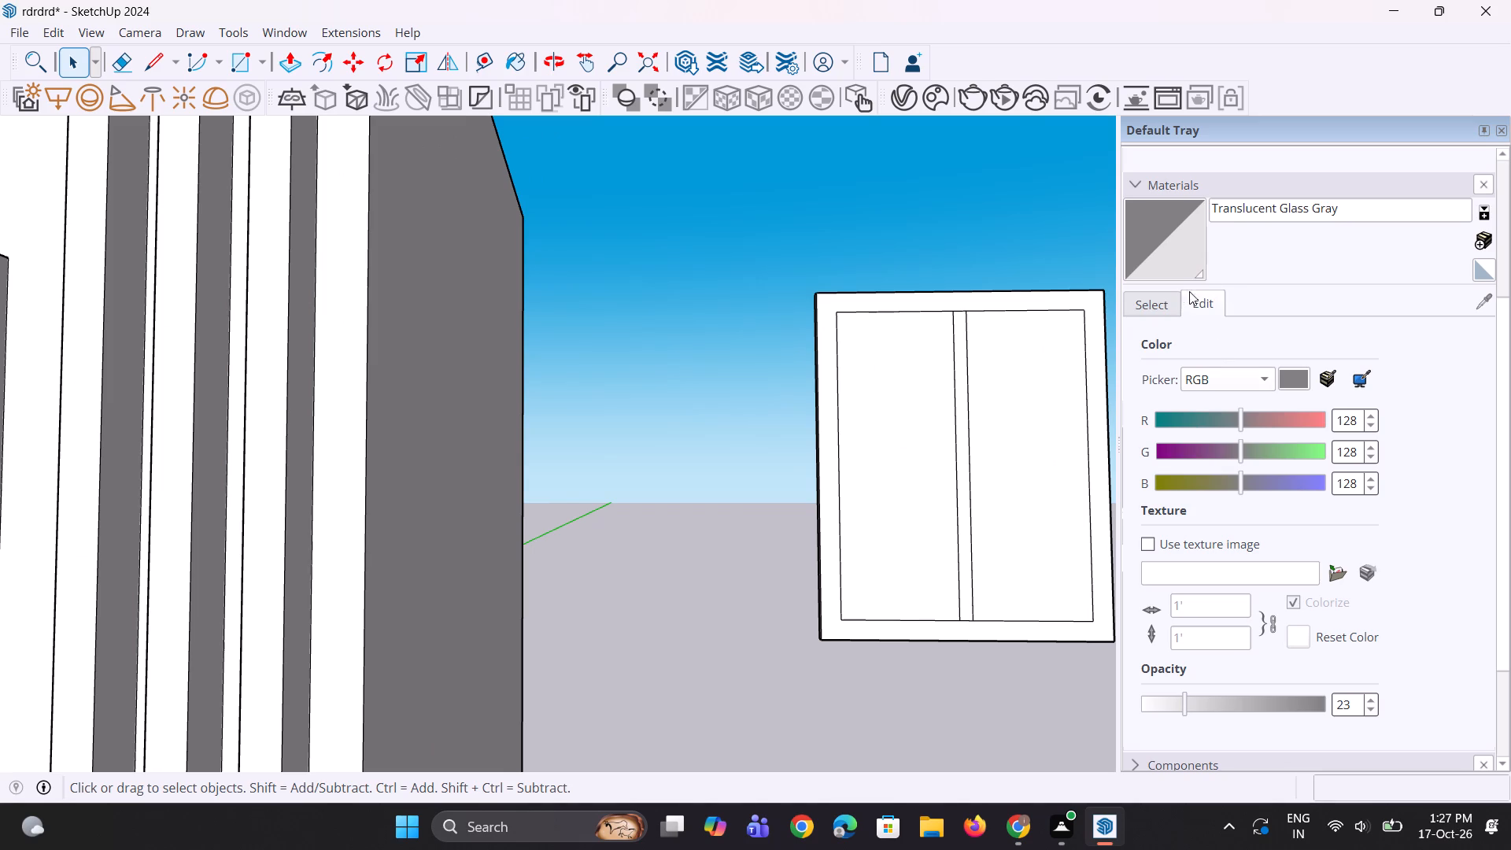
click(1156, 304)
click(1289, 386)
click(1049, 489)
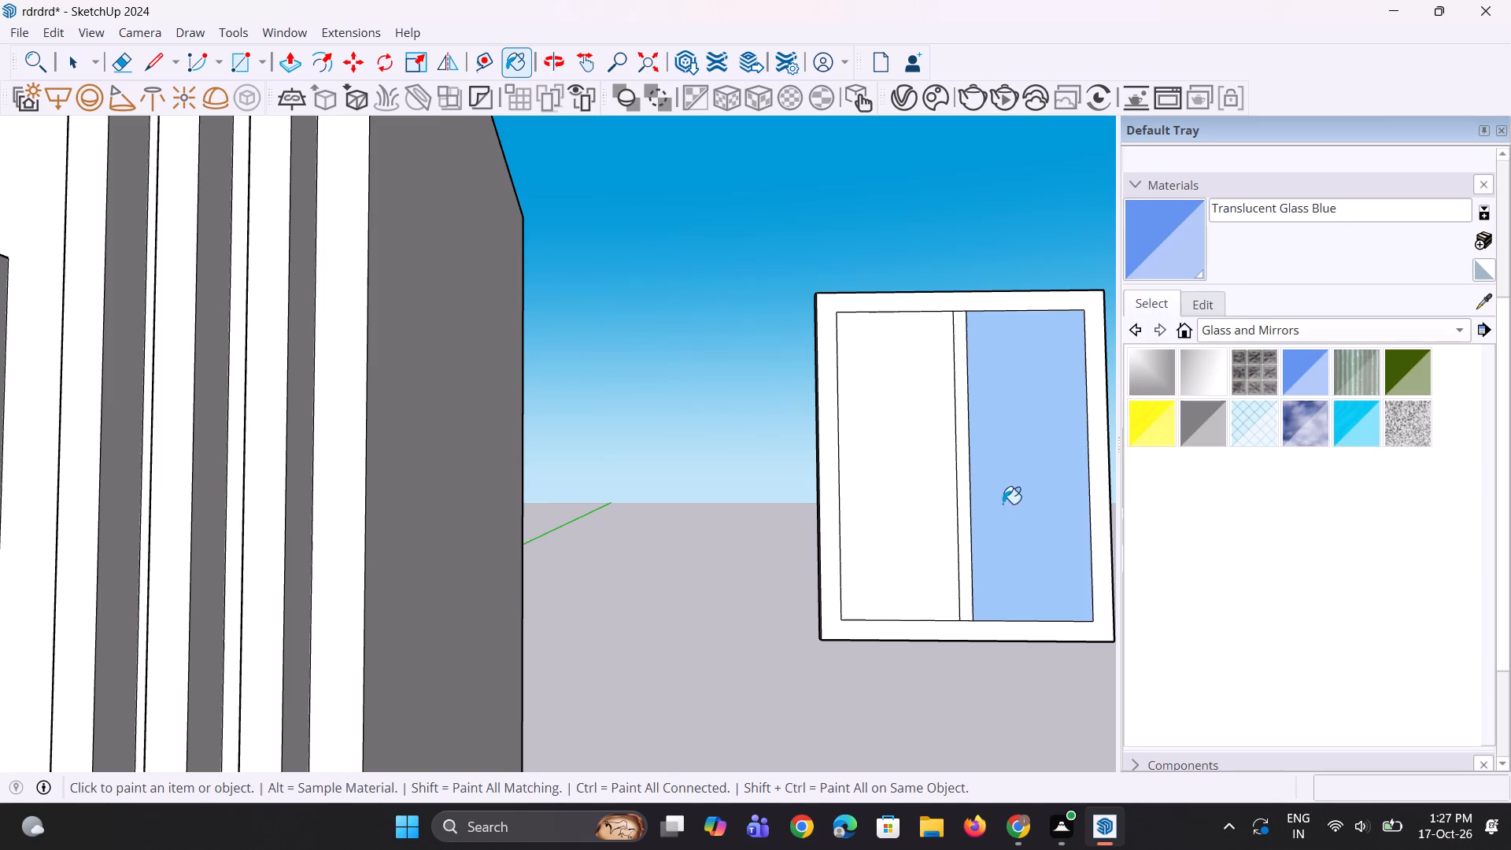
click(918, 527)
Paint the back face of the window panel with the same Translucent Glass Blue.
scroll(912, 530, down, 5)
middle_drag(1029, 512, 495, 591)
scroll(503, 592, down, 5)
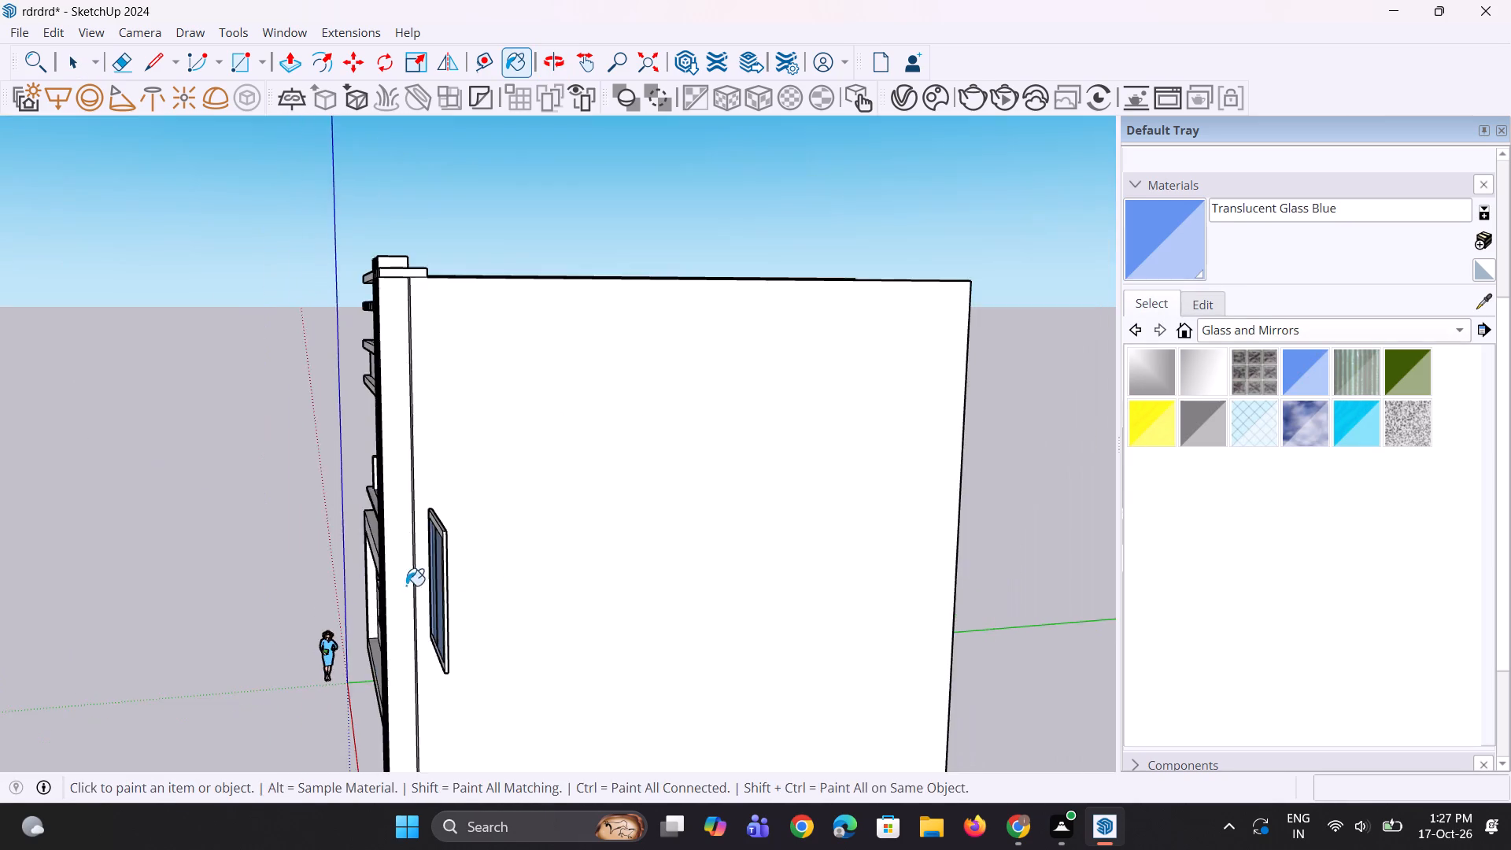
middle_drag(400, 588, 151, 564)
click(146, 532)
Make the whole two-pane window panel a group.
middle_drag(153, 563, 804, 548)
scroll(751, 517, down, 4)
middle_drag(827, 570, 956, 524)
key(space)
key(space)
scroll(955, 479, up, 2)
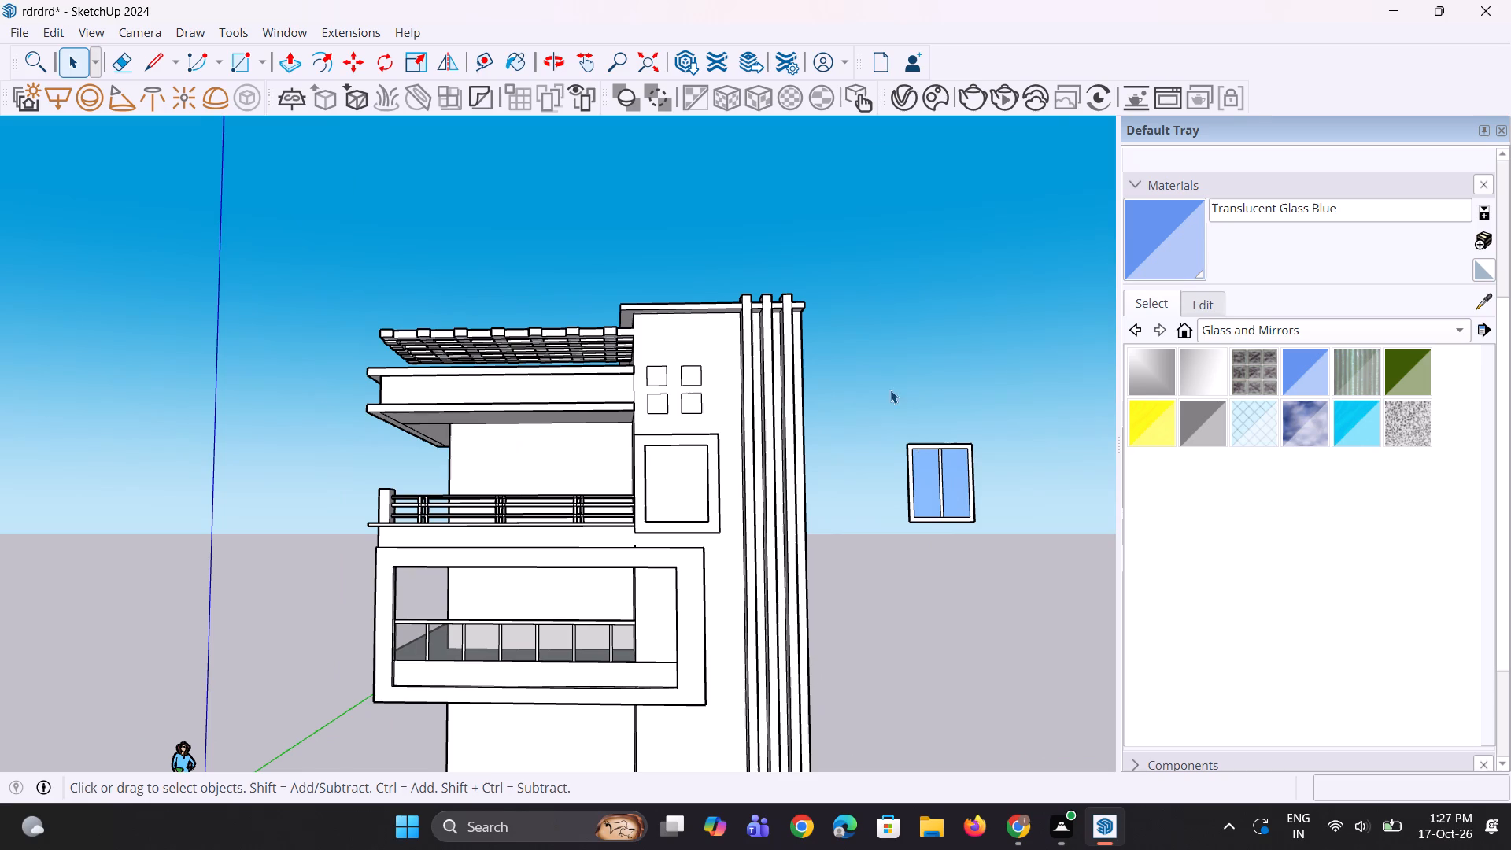
drag(889, 388, 1010, 589)
right_click(913, 486)
click(988, 279)
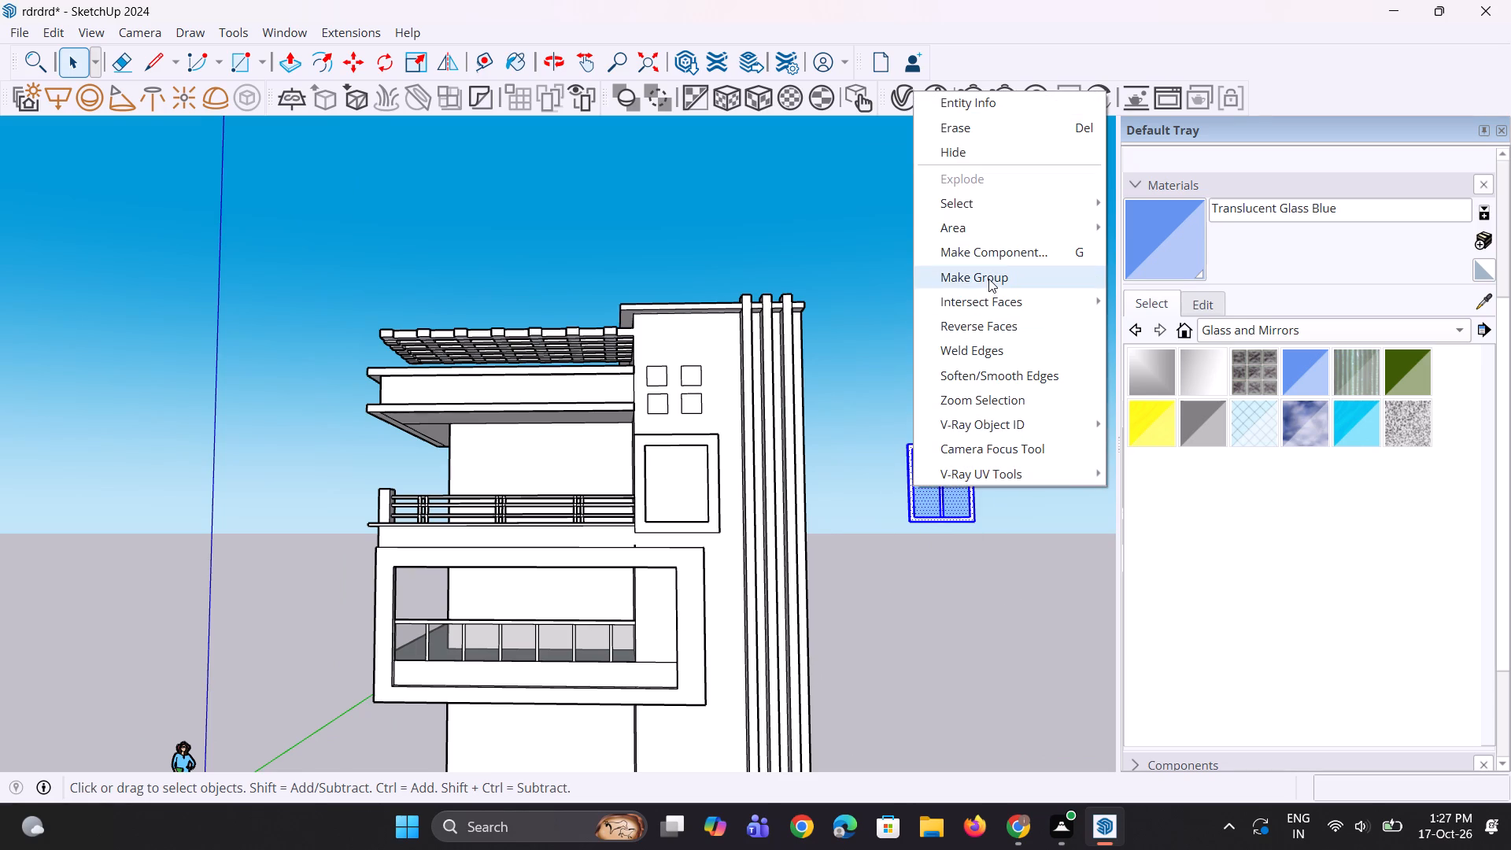
Move the grouped two-pane window by its lower corner into the small framed opening on the facade.
middle_drag(748, 448, 765, 537)
scroll(847, 545, up, 2)
key(m)
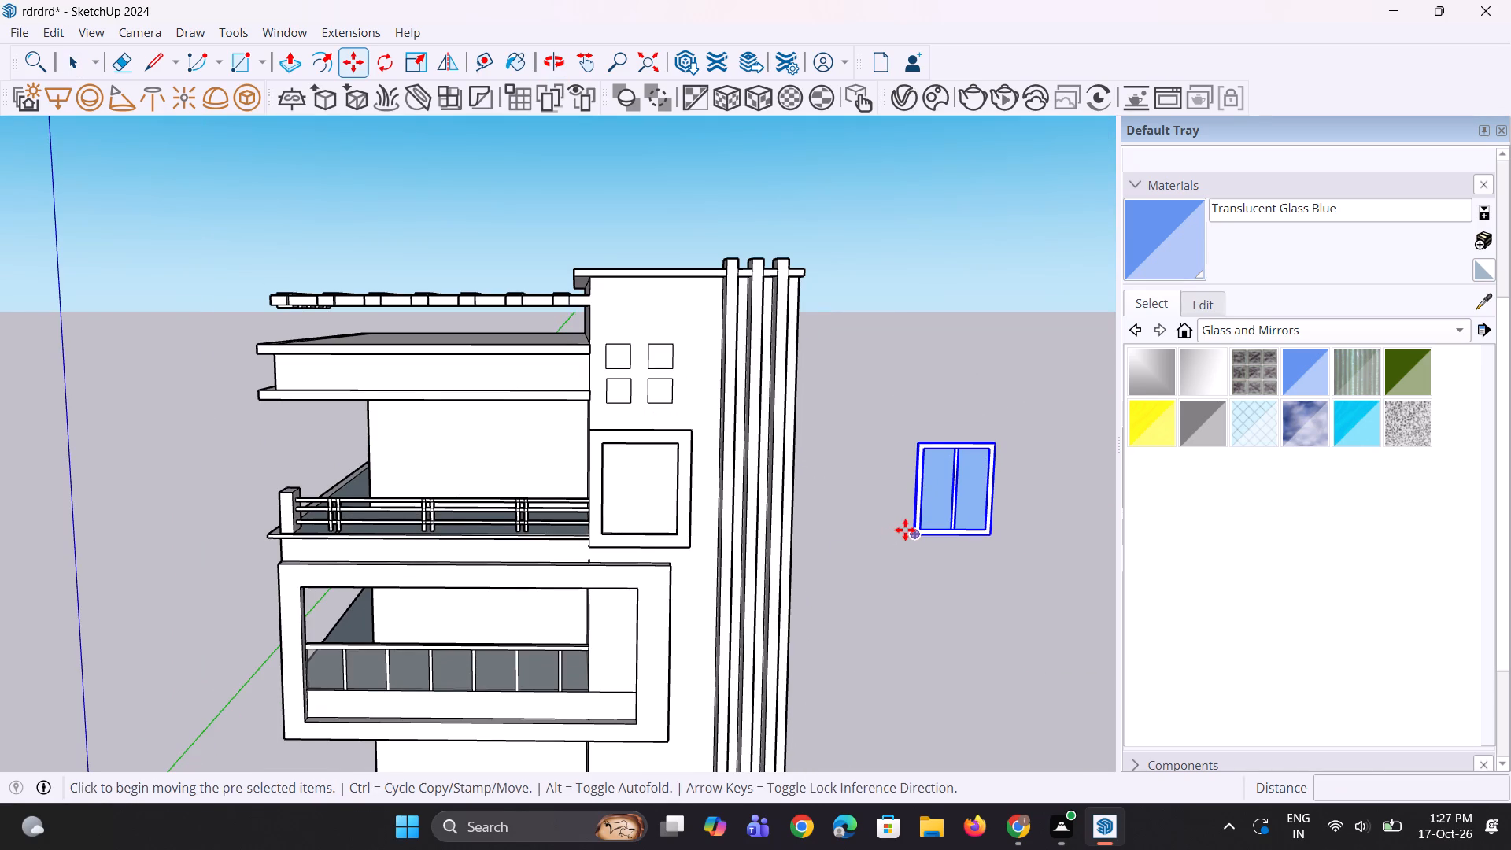
click(906, 530)
scroll(660, 542, up, 1)
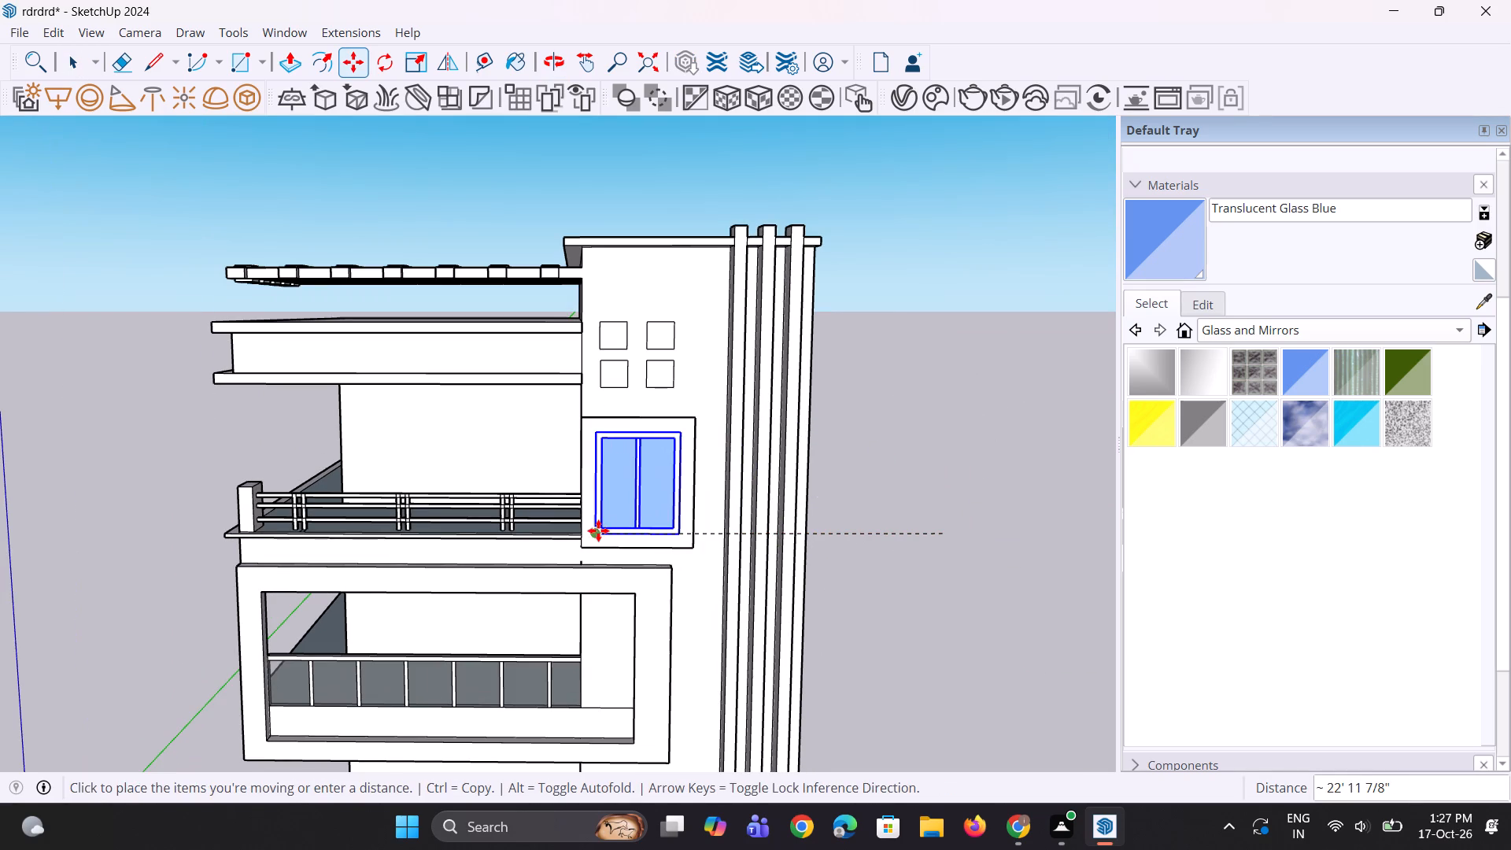
click(598, 530)
middle_drag(657, 567, 632, 500)
key(space)
key(space)
click(1021, 564)
scroll(660, 474, down, 4)
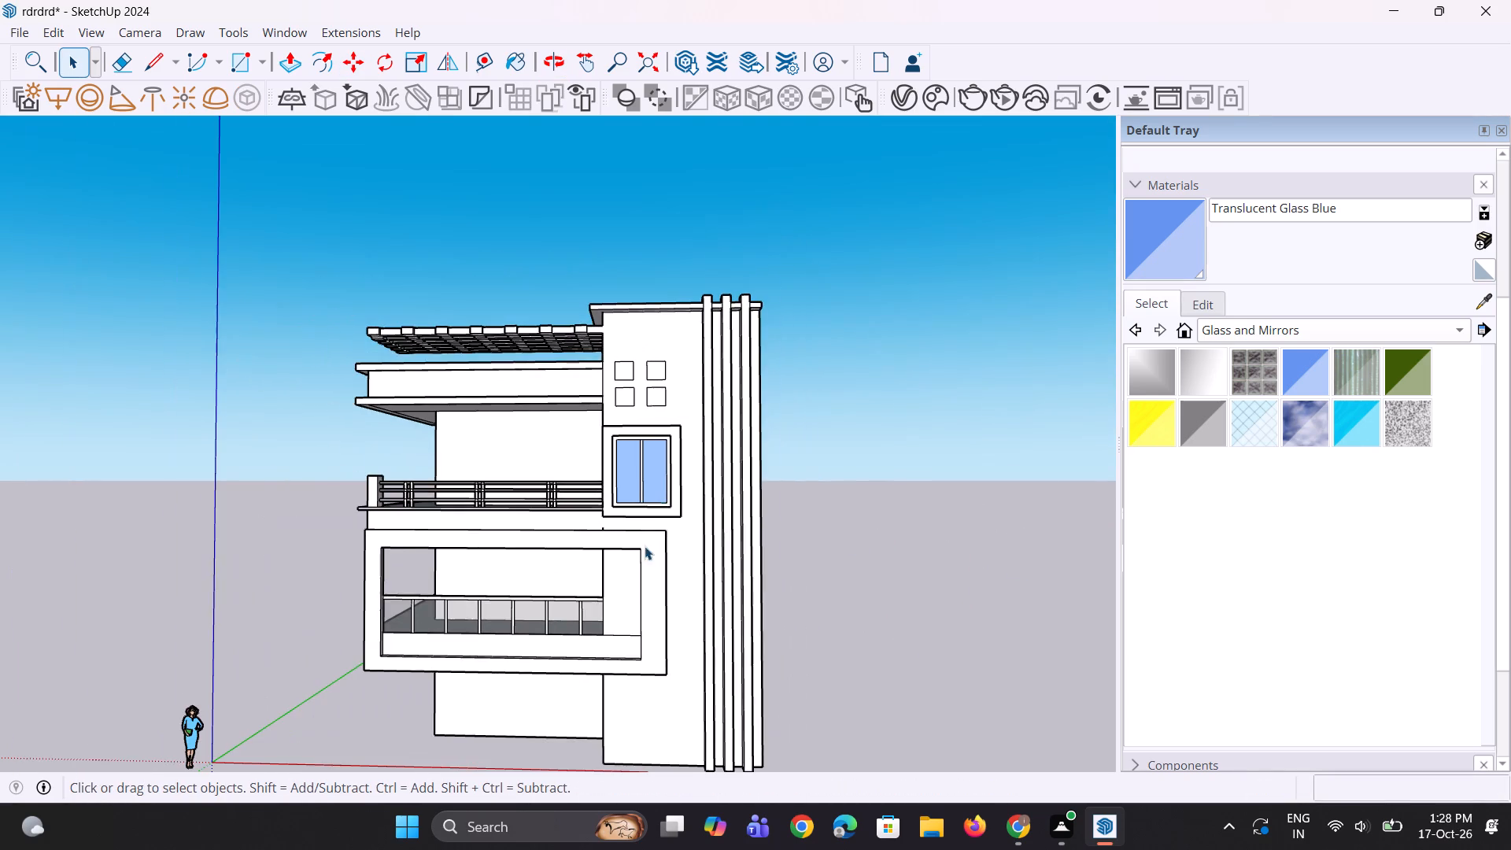
Copy the narrow wall face at the end of the lower balcony opening into empty space beside the building.
middle_click(613, 611)
click(618, 610)
scroll(598, 675, up, 1)
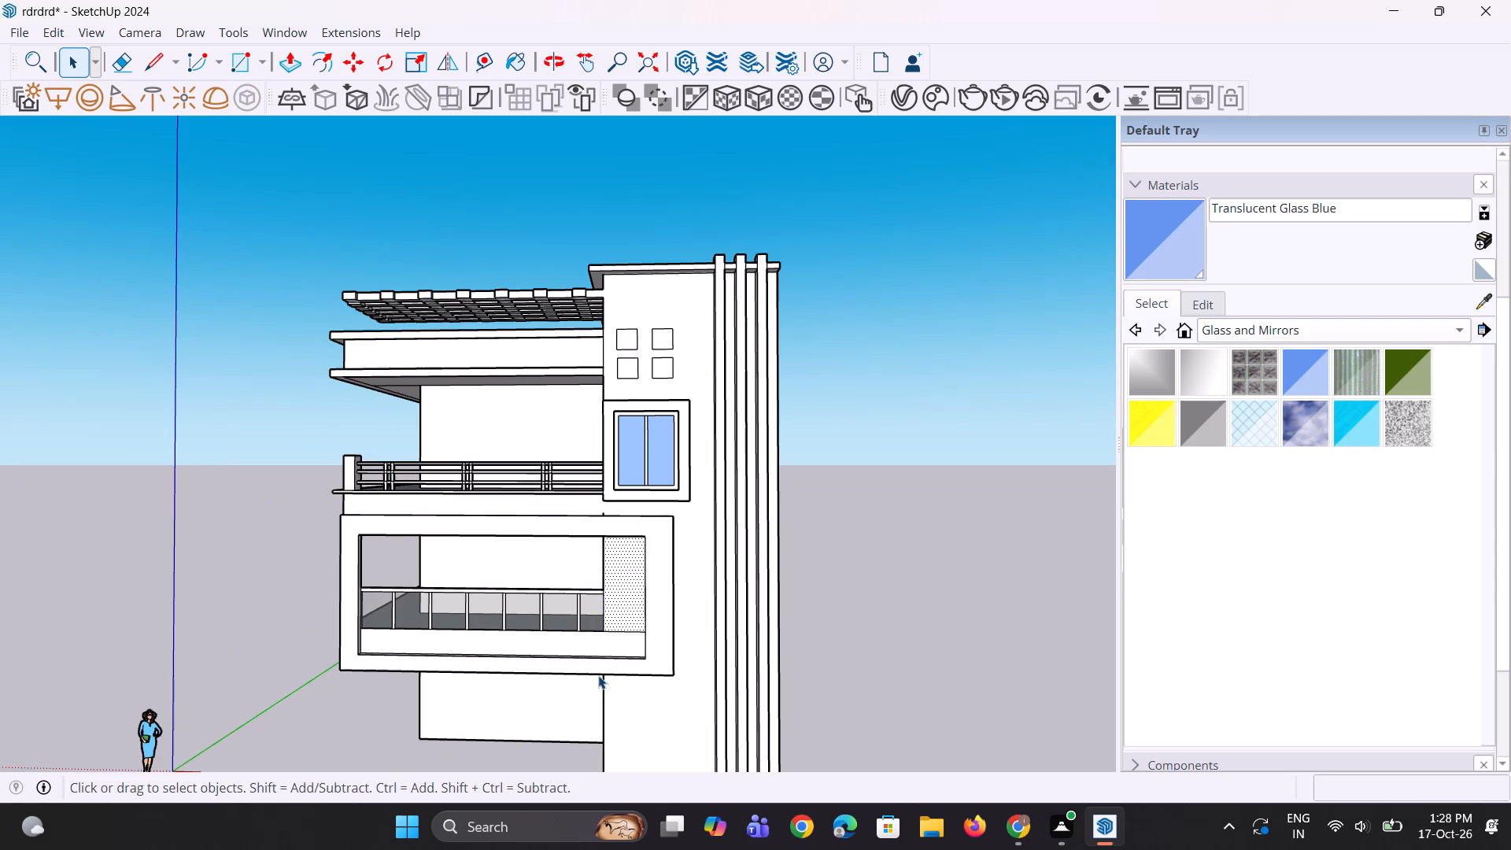
key(m)
click(619, 597)
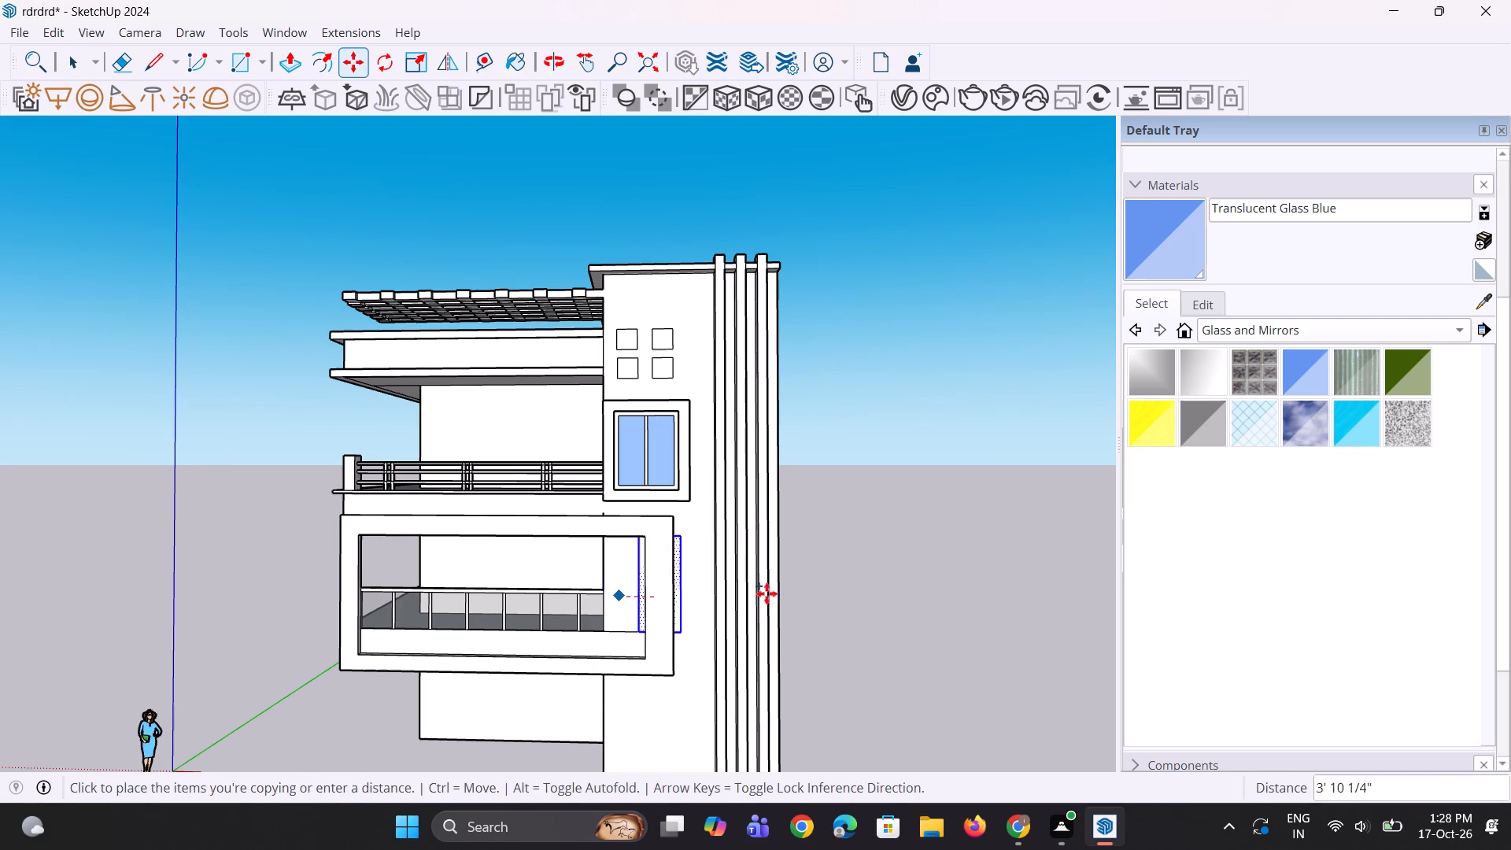
click(914, 589)
scroll(925, 656, up, 1)
middle_drag(925, 656, 914, 641)
scroll(914, 641, up, 2)
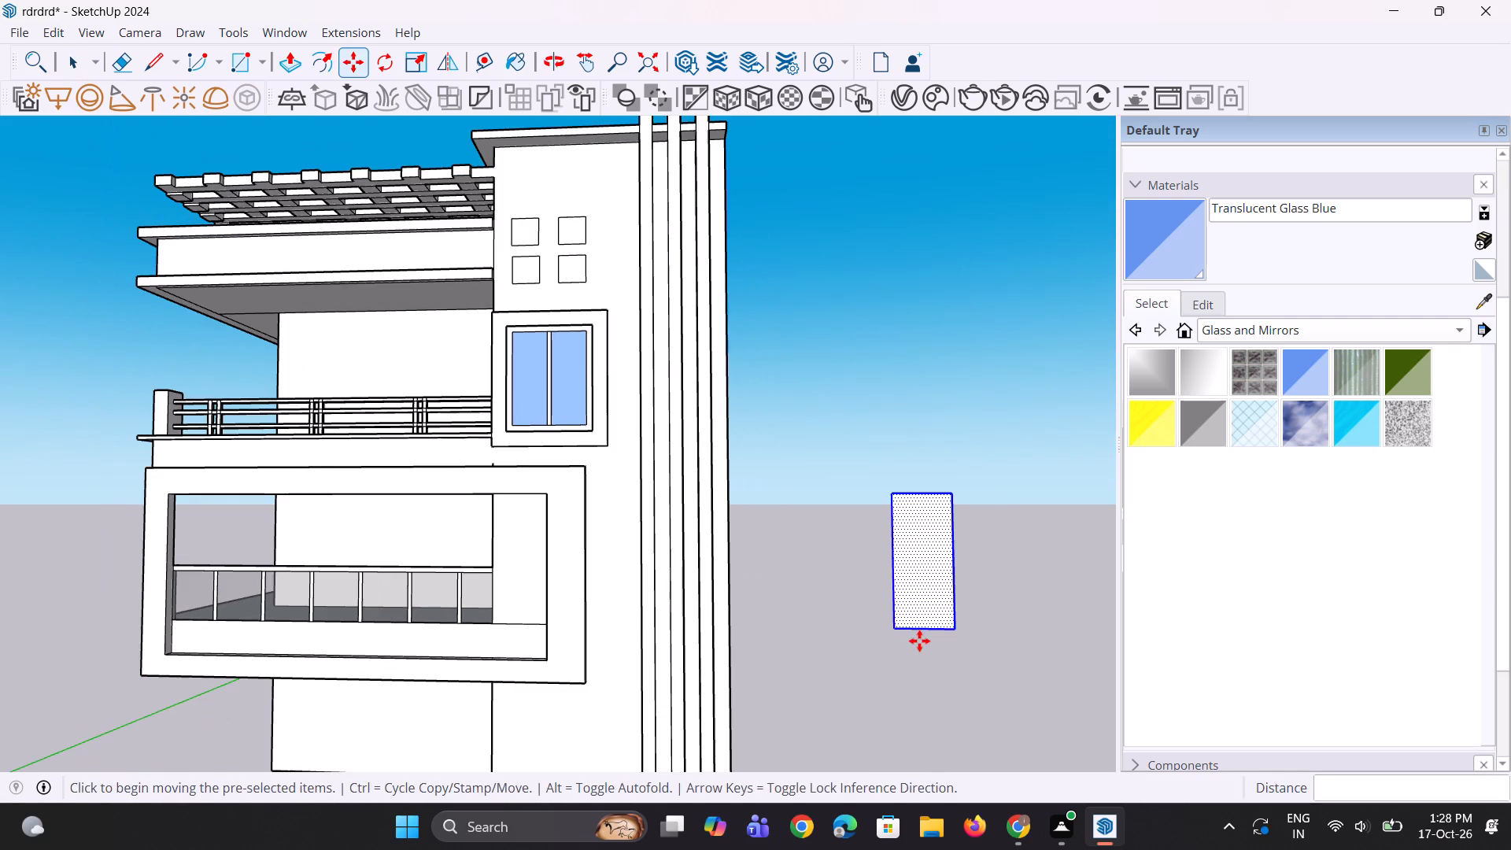
scroll(919, 641, up, 1)
click(935, 694)
Offset the copied face's outline inward by about 6" to form a window frame.
key(space)
key(space)
click(901, 582)
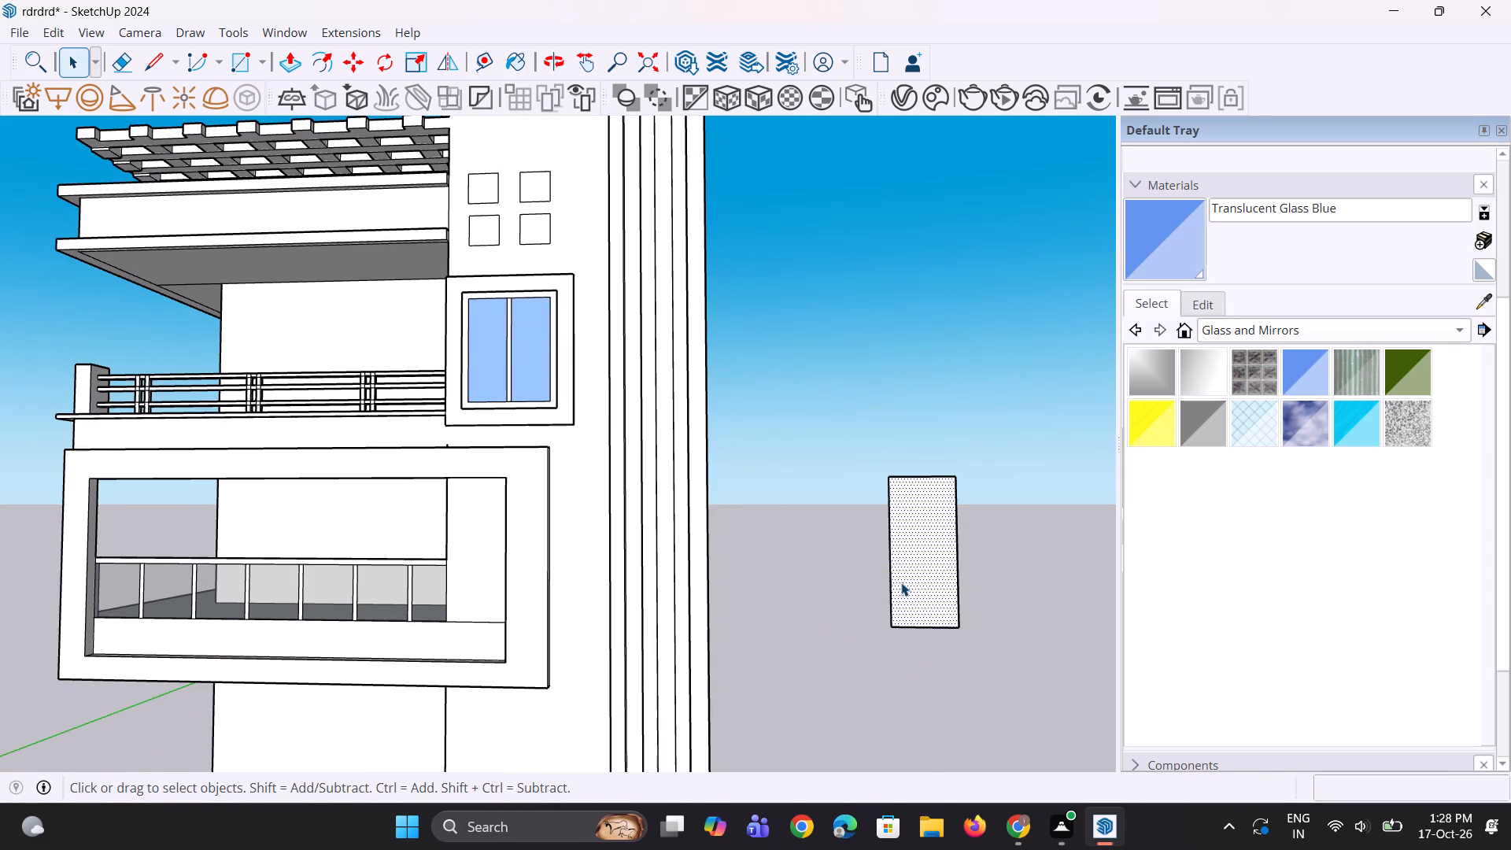
click(901, 582)
key(f)
click(900, 561)
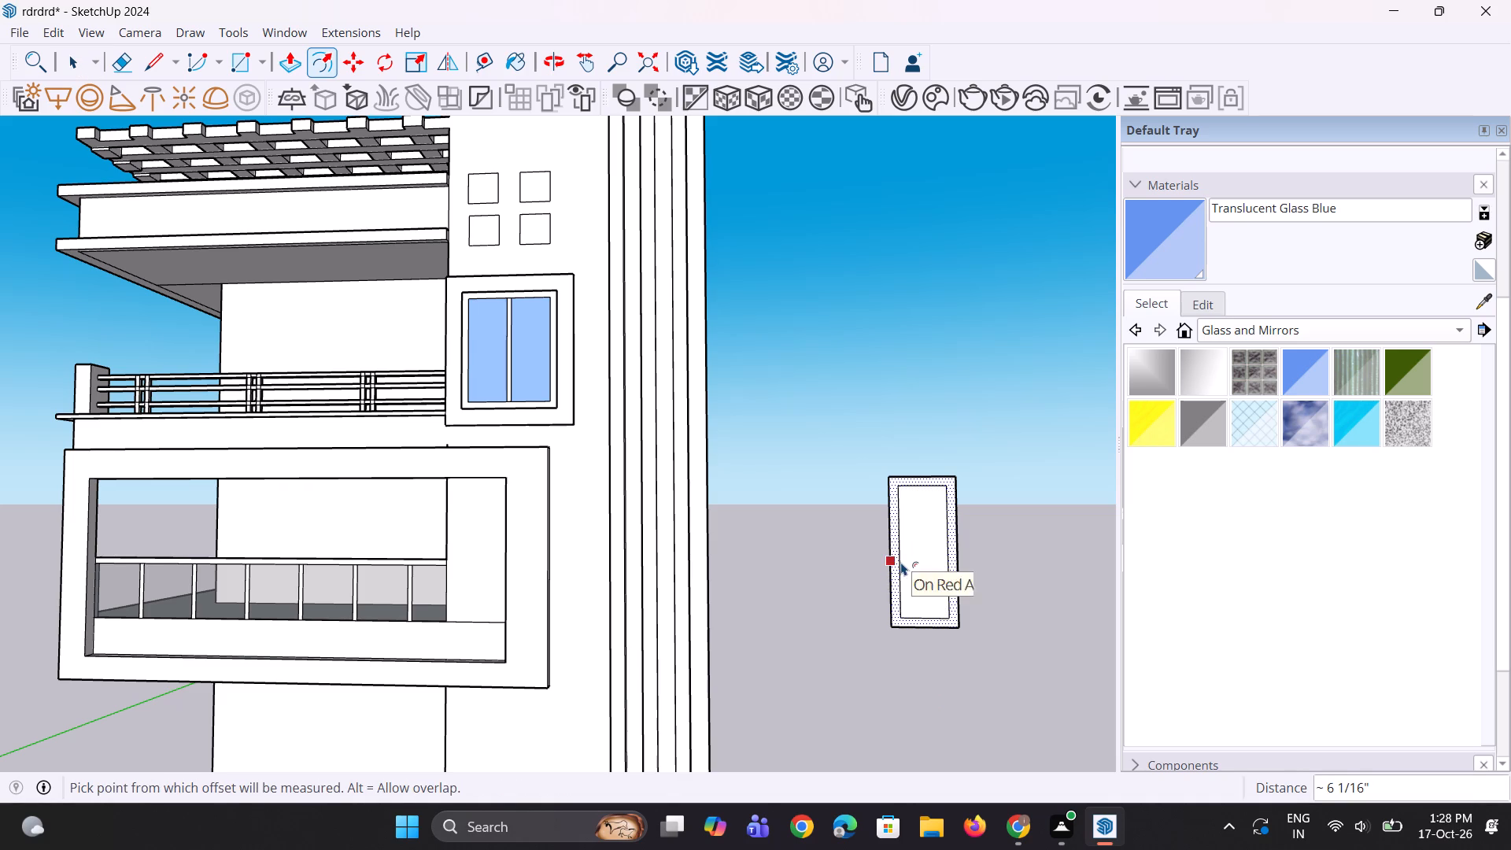
click(901, 562)
key(space)
click(866, 632)
key(space)
double_click(865, 632)
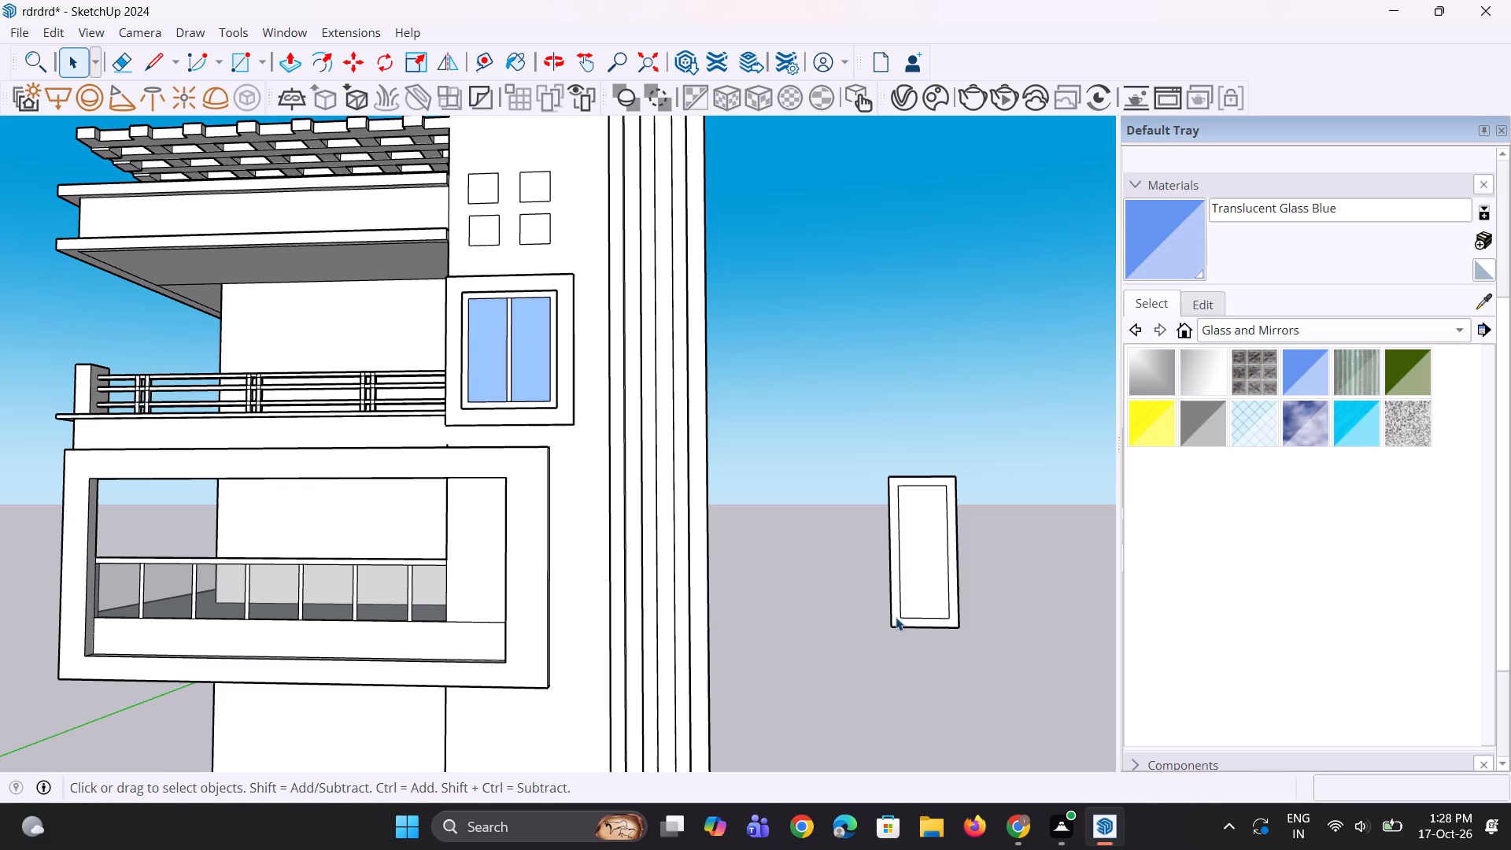
Paint the pane inside the new frame with Translucent Glass Blue from Glass and Mirrors.
scroll(896, 616, down, 3)
middle_drag(908, 606, 913, 593)
scroll(945, 551, up, 2)
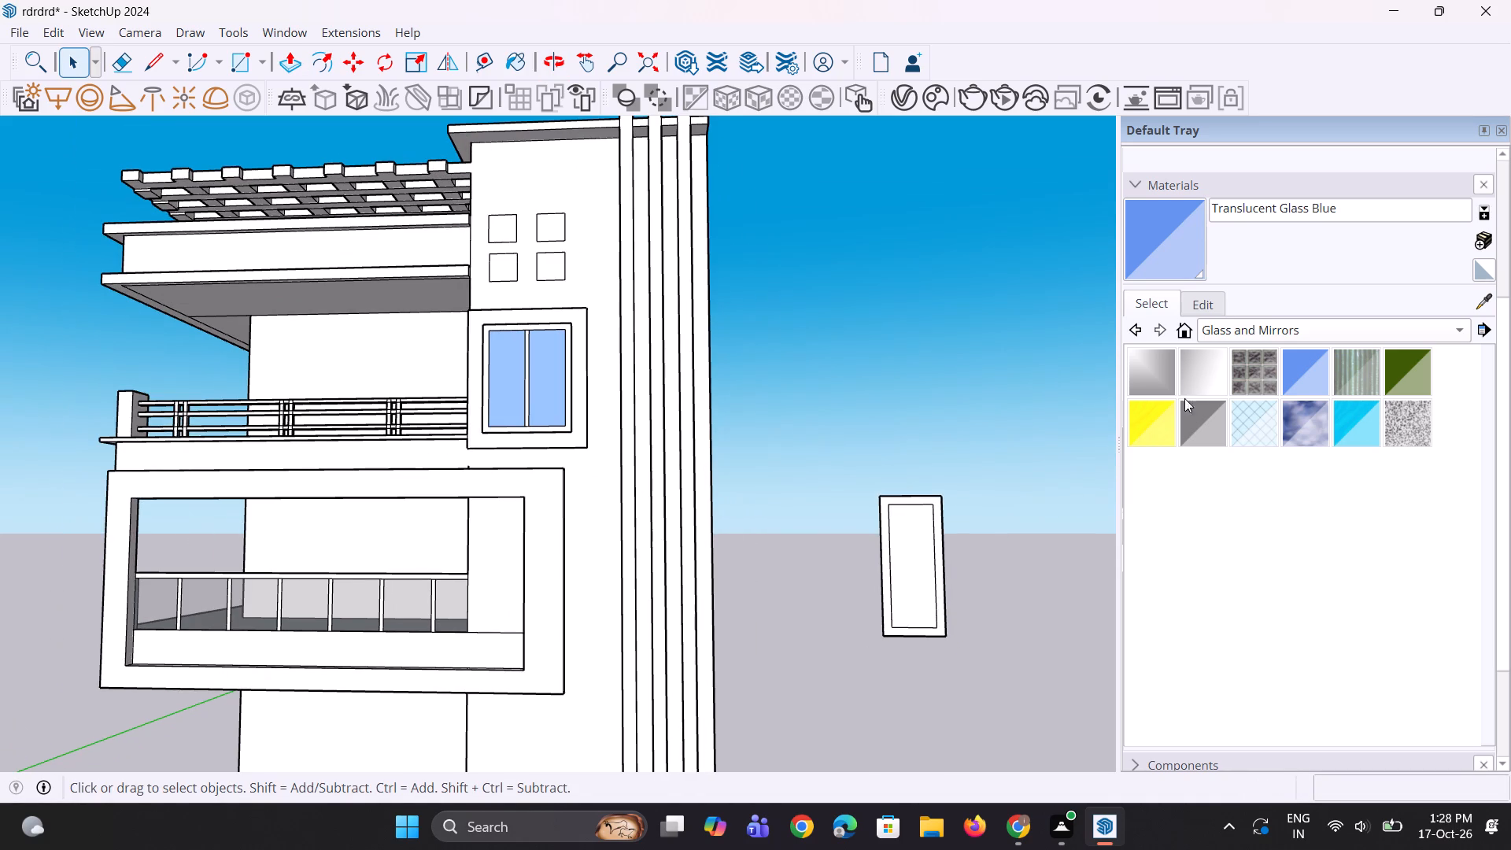
click(1305, 382)
click(913, 570)
Make the whole single-pane window panel a group.
scroll(833, 578, down, 5)
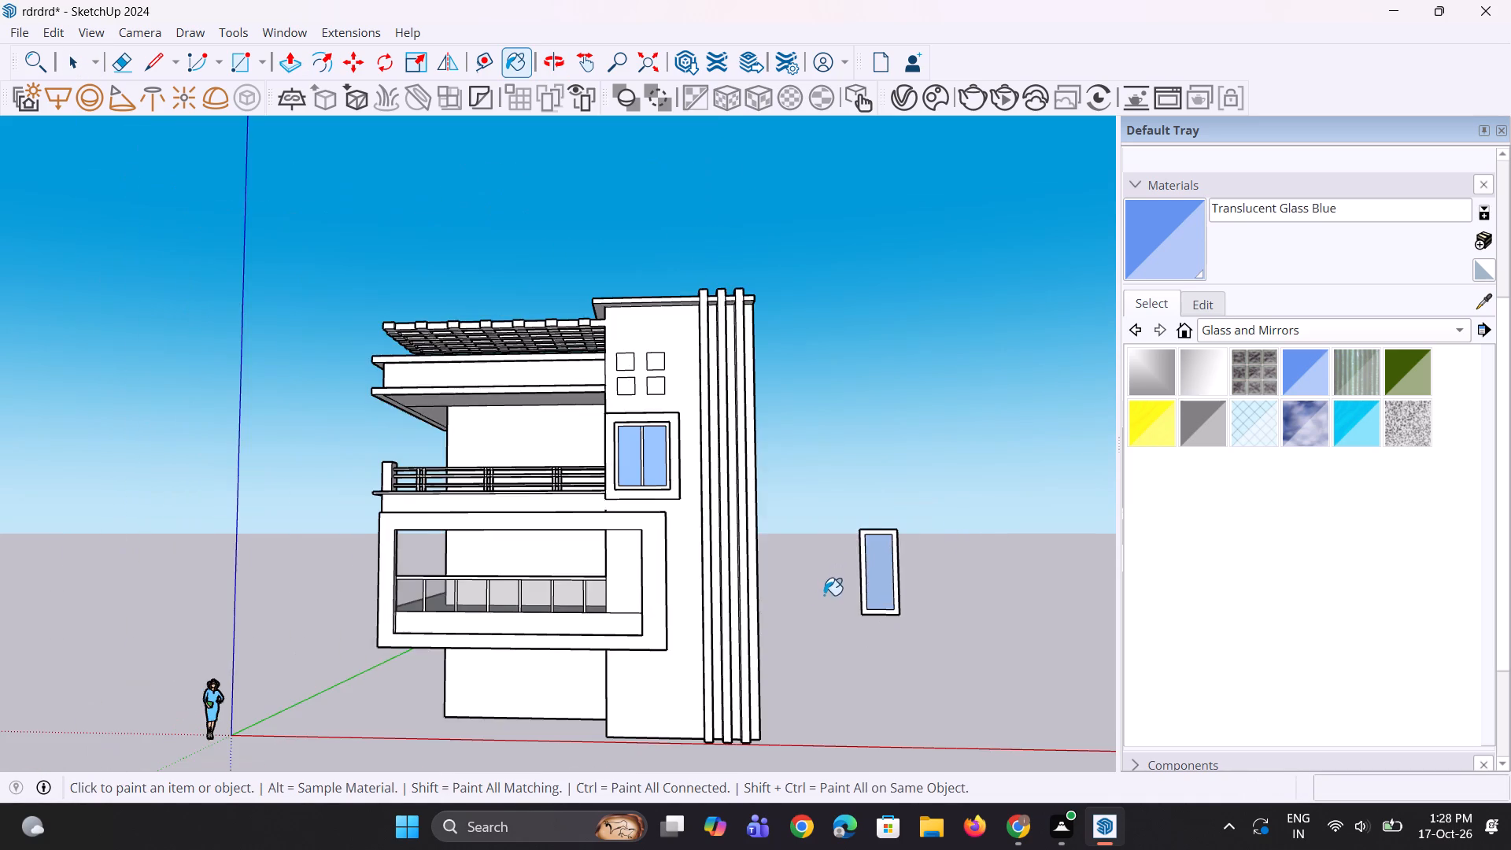
middle_drag(824, 597, 829, 618)
key(space)
key(space)
drag(810, 449, 928, 655)
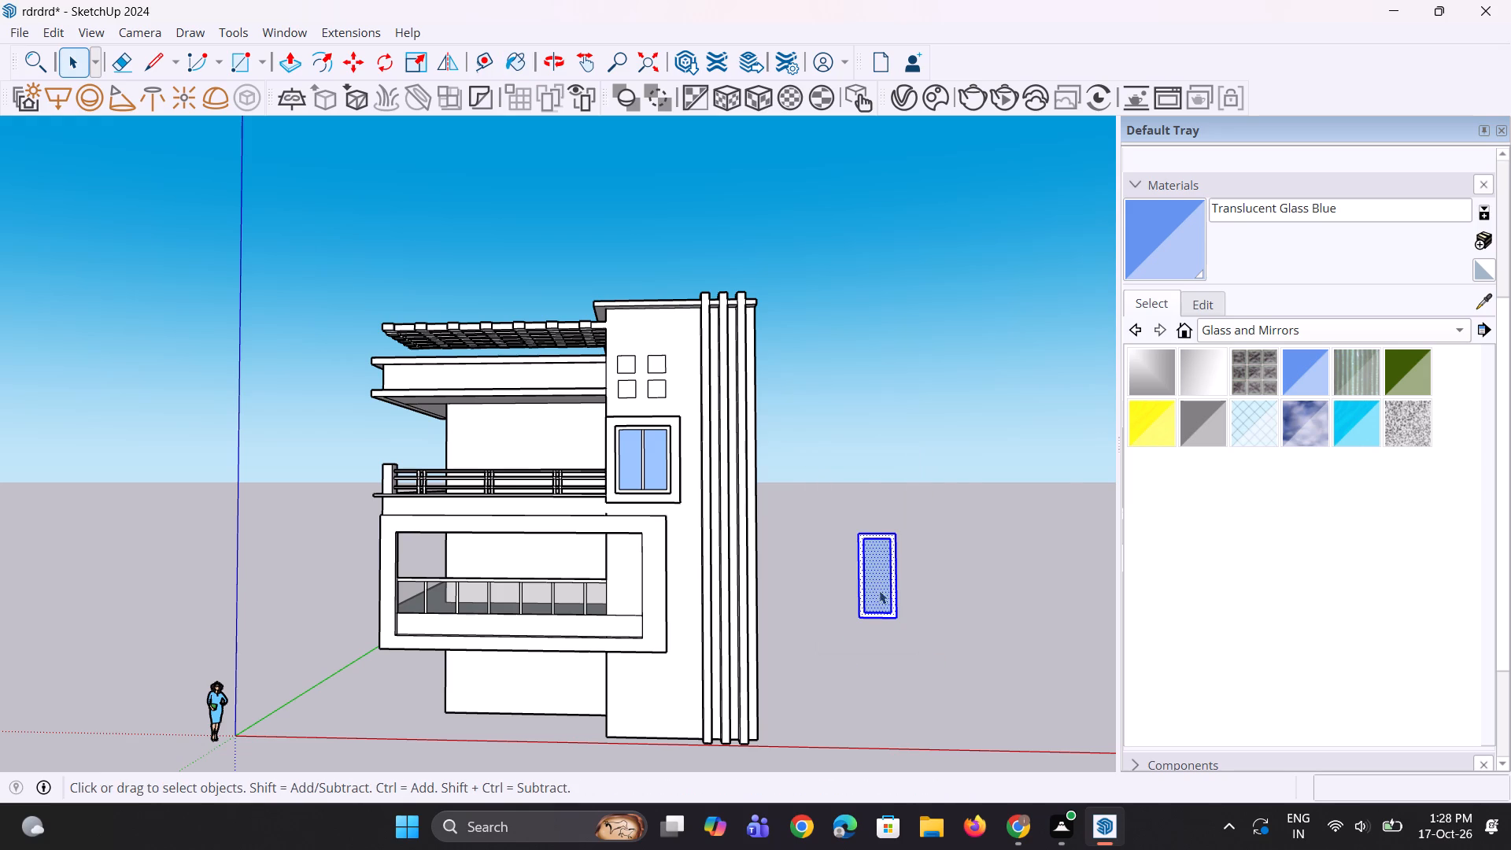
right_click(876, 582)
click(963, 348)
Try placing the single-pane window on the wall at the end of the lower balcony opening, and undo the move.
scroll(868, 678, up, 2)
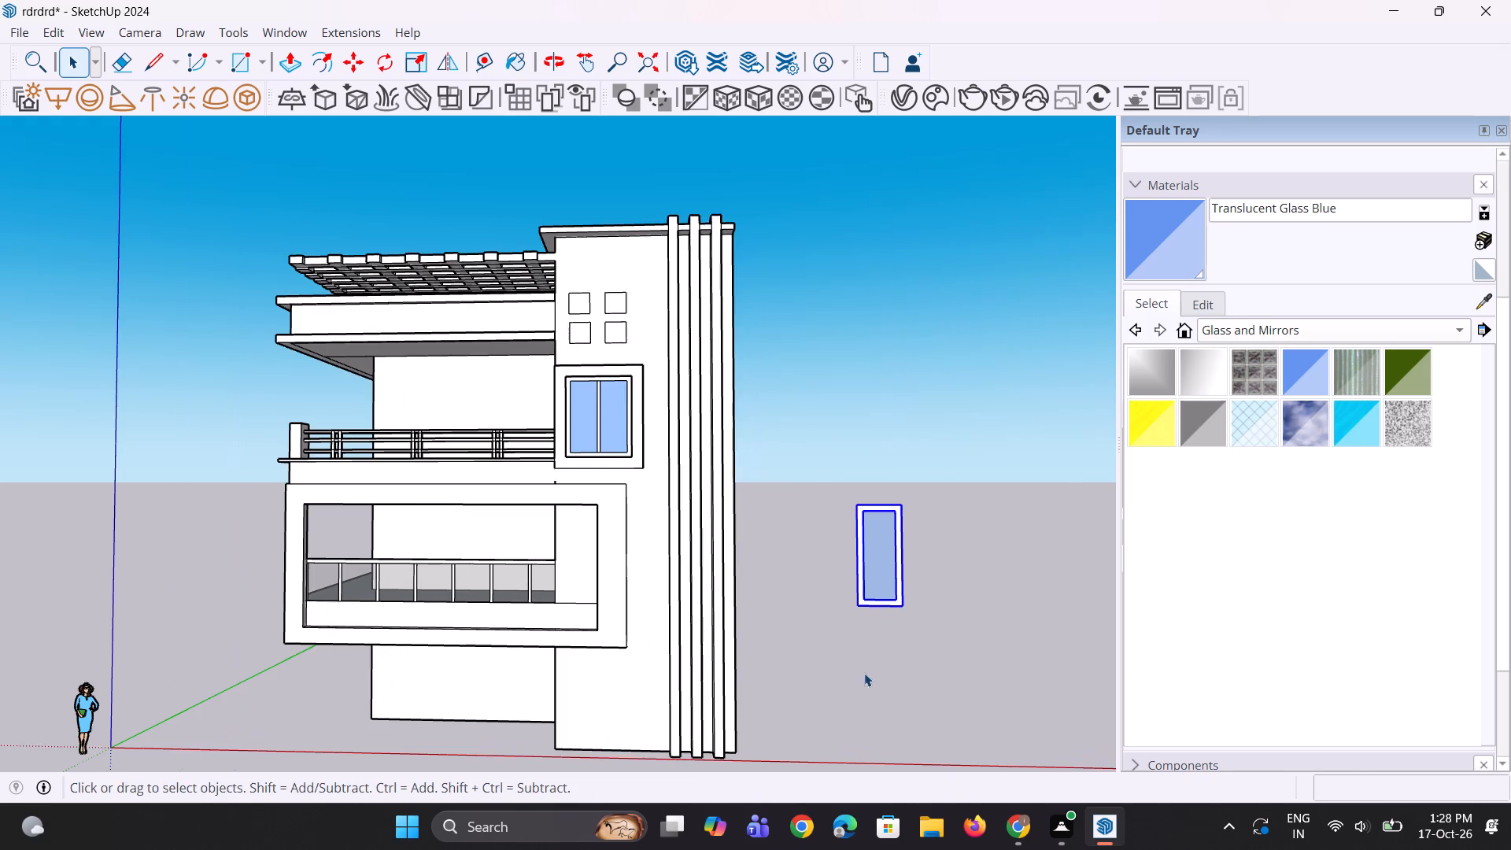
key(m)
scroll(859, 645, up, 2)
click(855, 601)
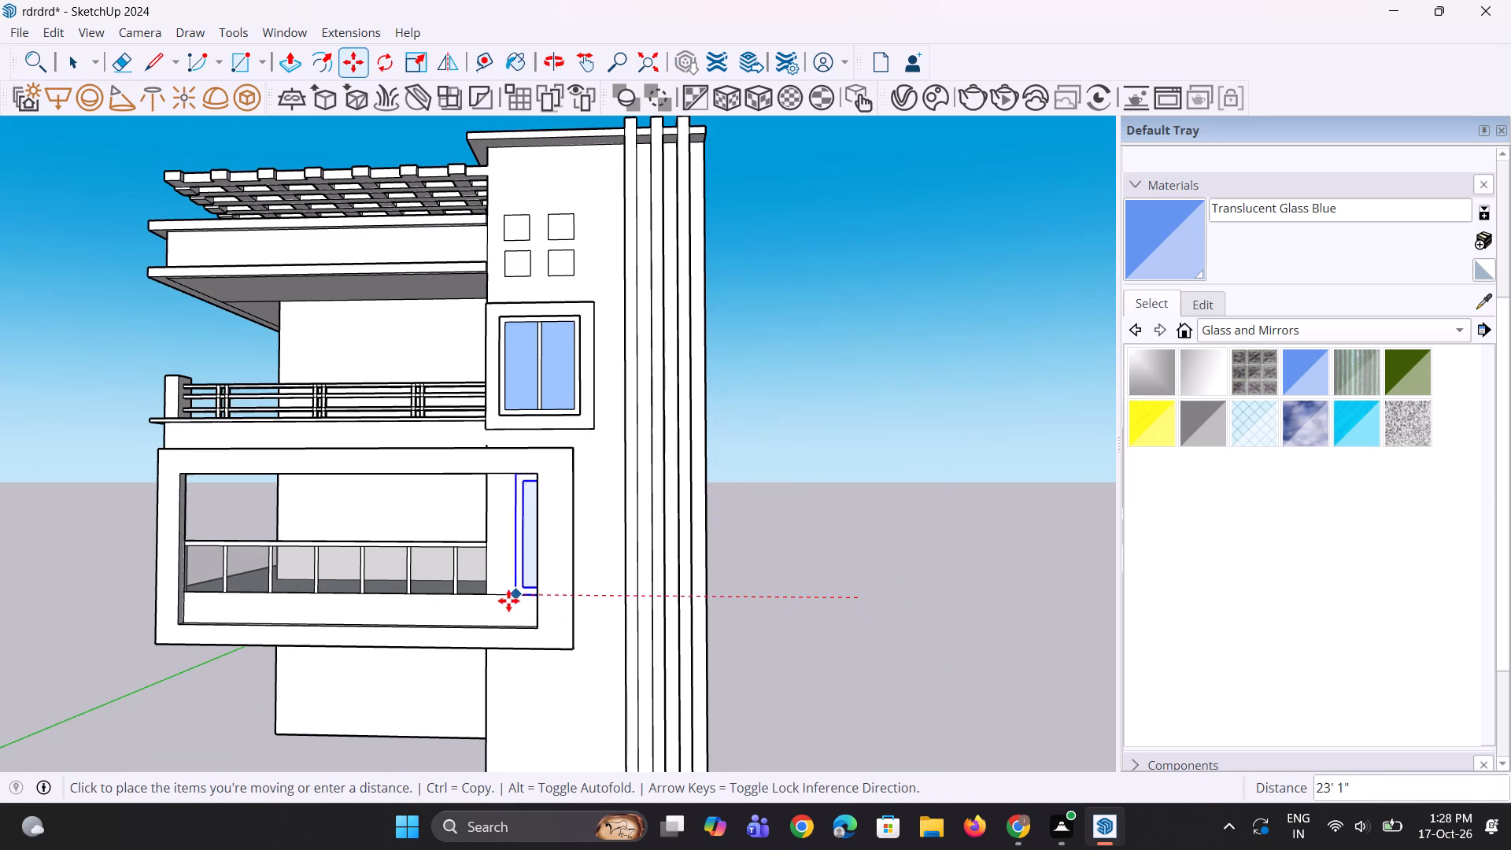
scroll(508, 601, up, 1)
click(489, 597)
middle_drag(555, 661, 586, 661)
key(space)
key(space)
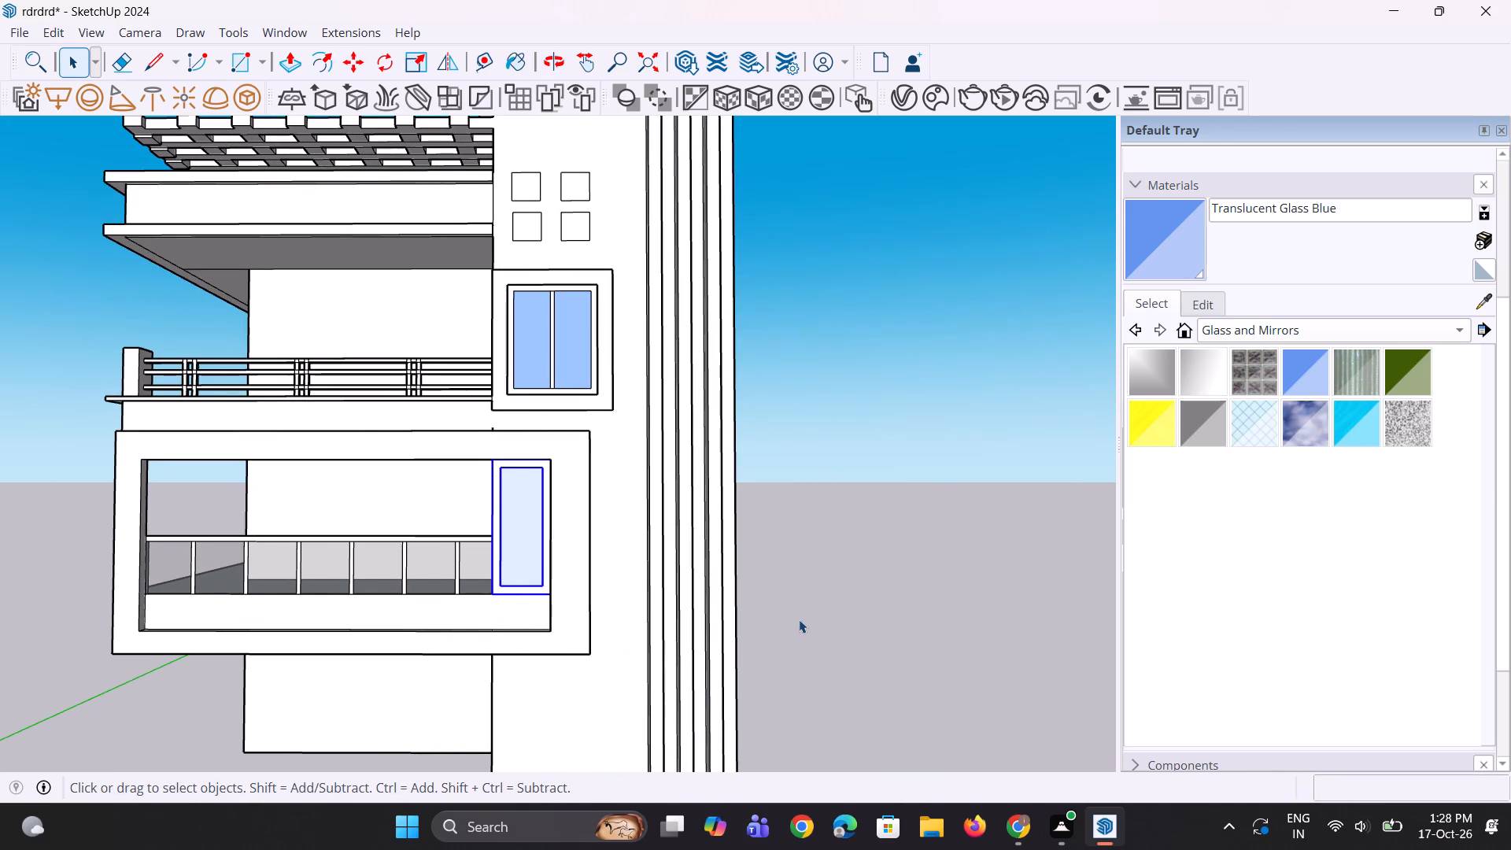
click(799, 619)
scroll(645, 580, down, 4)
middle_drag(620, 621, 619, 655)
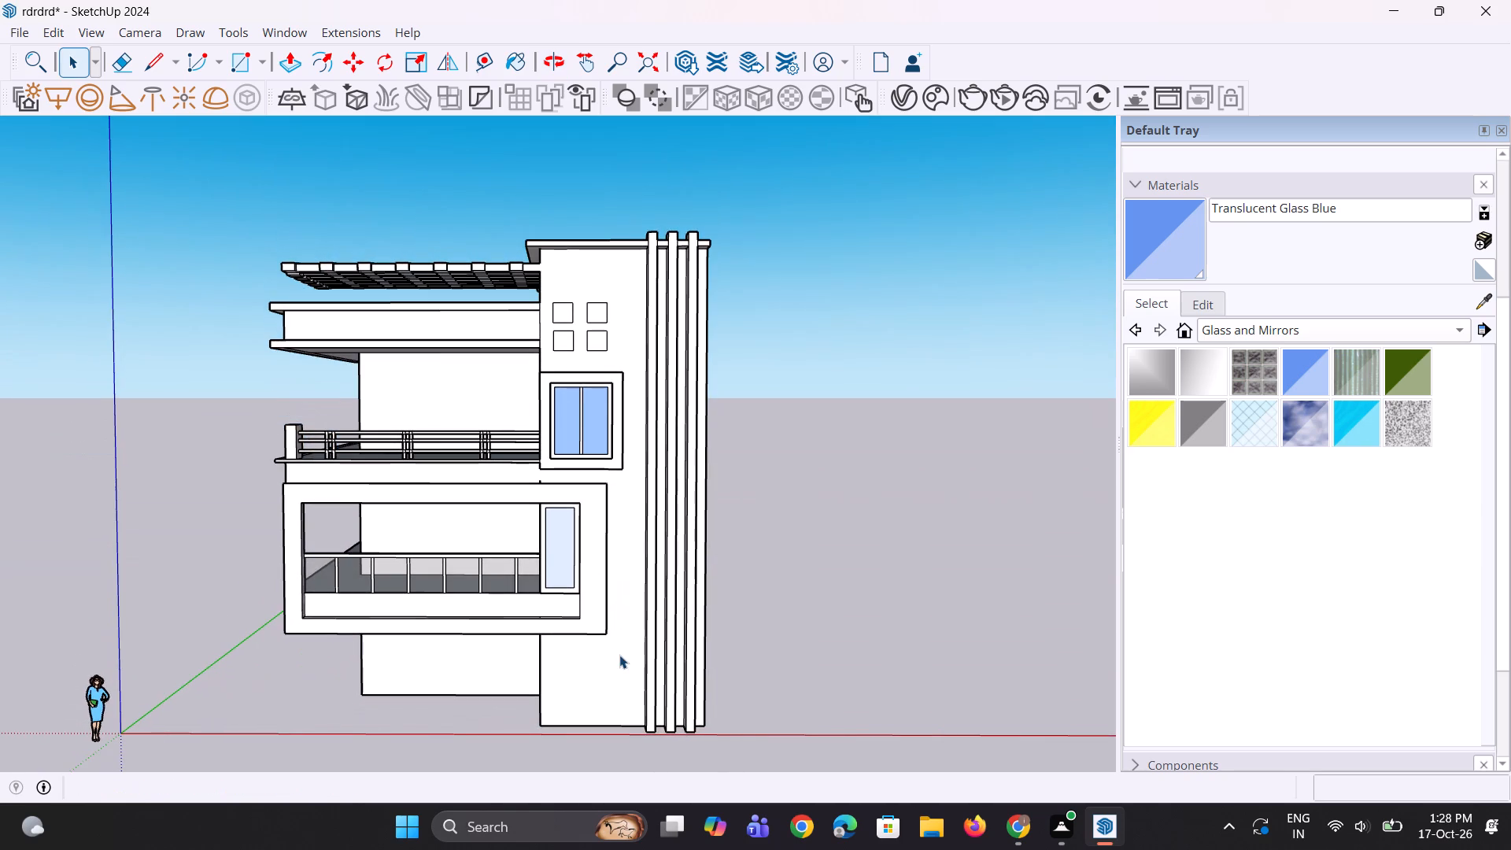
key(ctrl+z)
Move the single-pane window by its lower corner onto the narrow wall face at the end of the lower balcony opening.
middle_drag(870, 642, 146, 703)
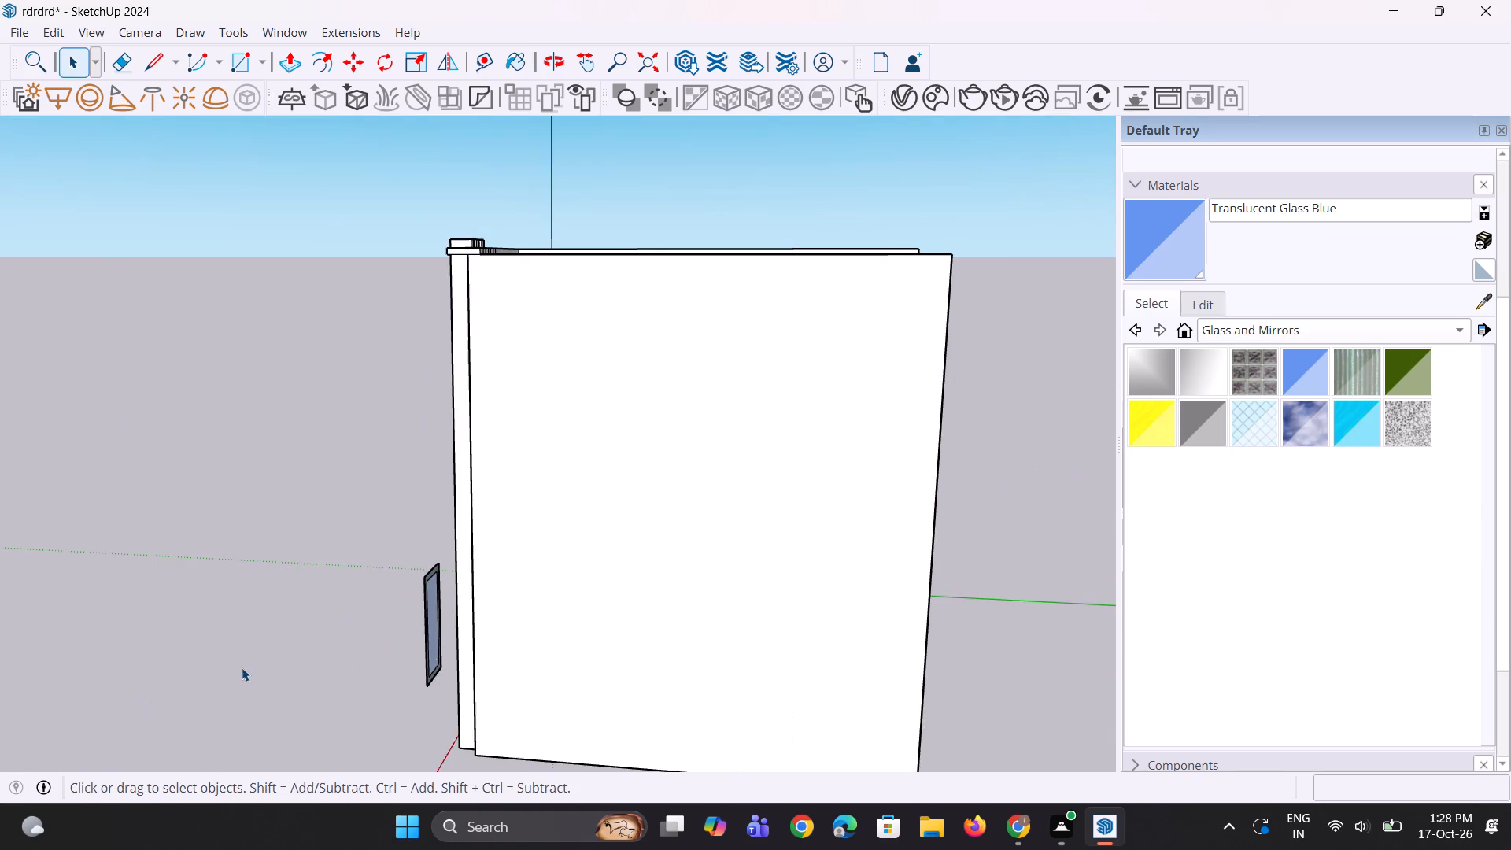
scroll(290, 654, down, 2)
middle_drag(325, 665, 1020, 610)
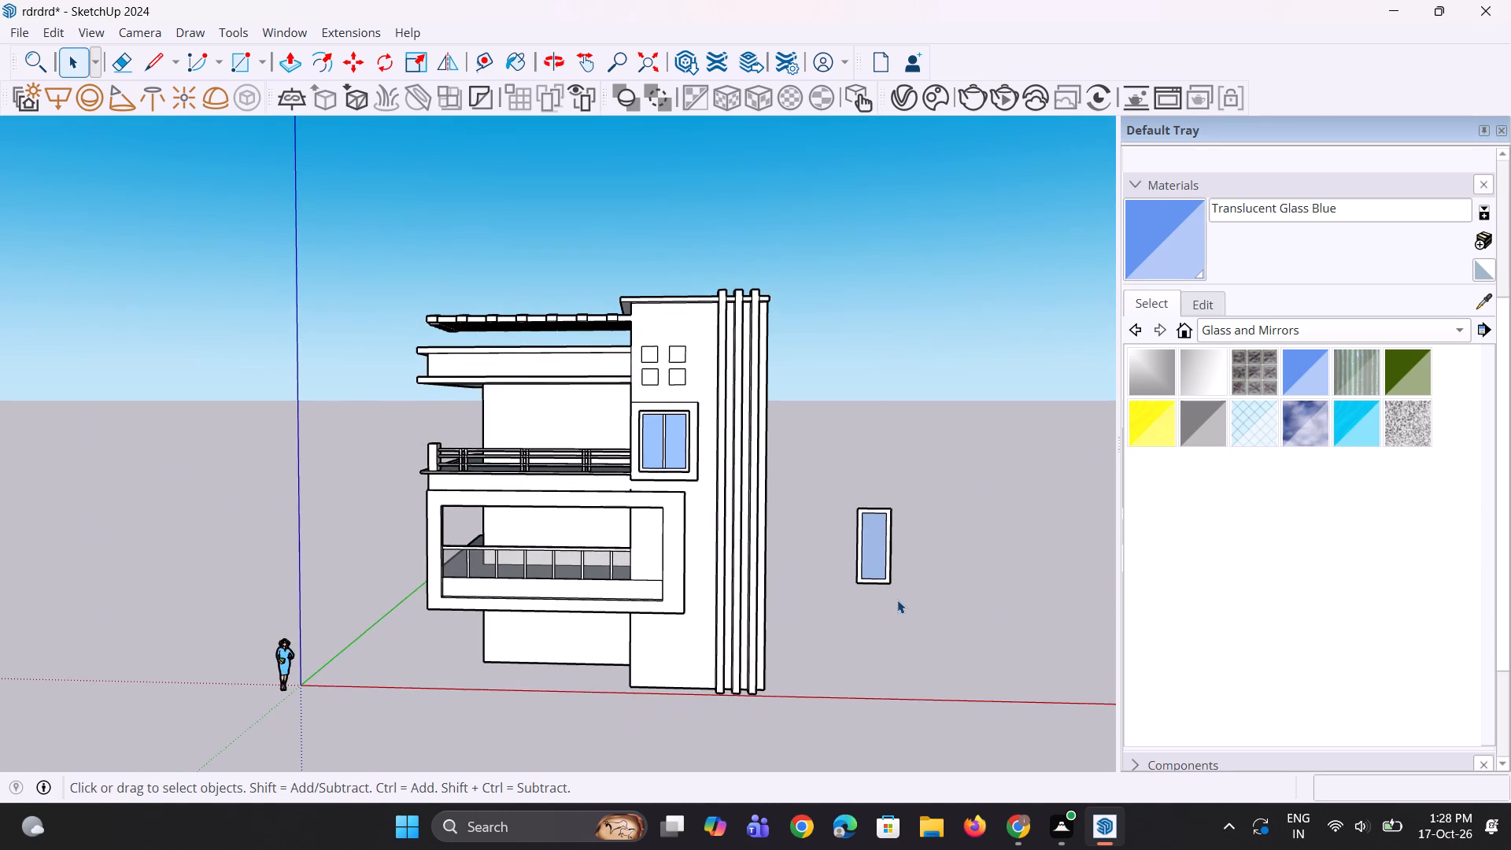
scroll(891, 600, up, 1)
key(m)
click(852, 584)
scroll(594, 588, up, 1)
click(604, 572)
middle_drag(711, 604, 792, 575)
key(space)
key(space)
click(847, 568)
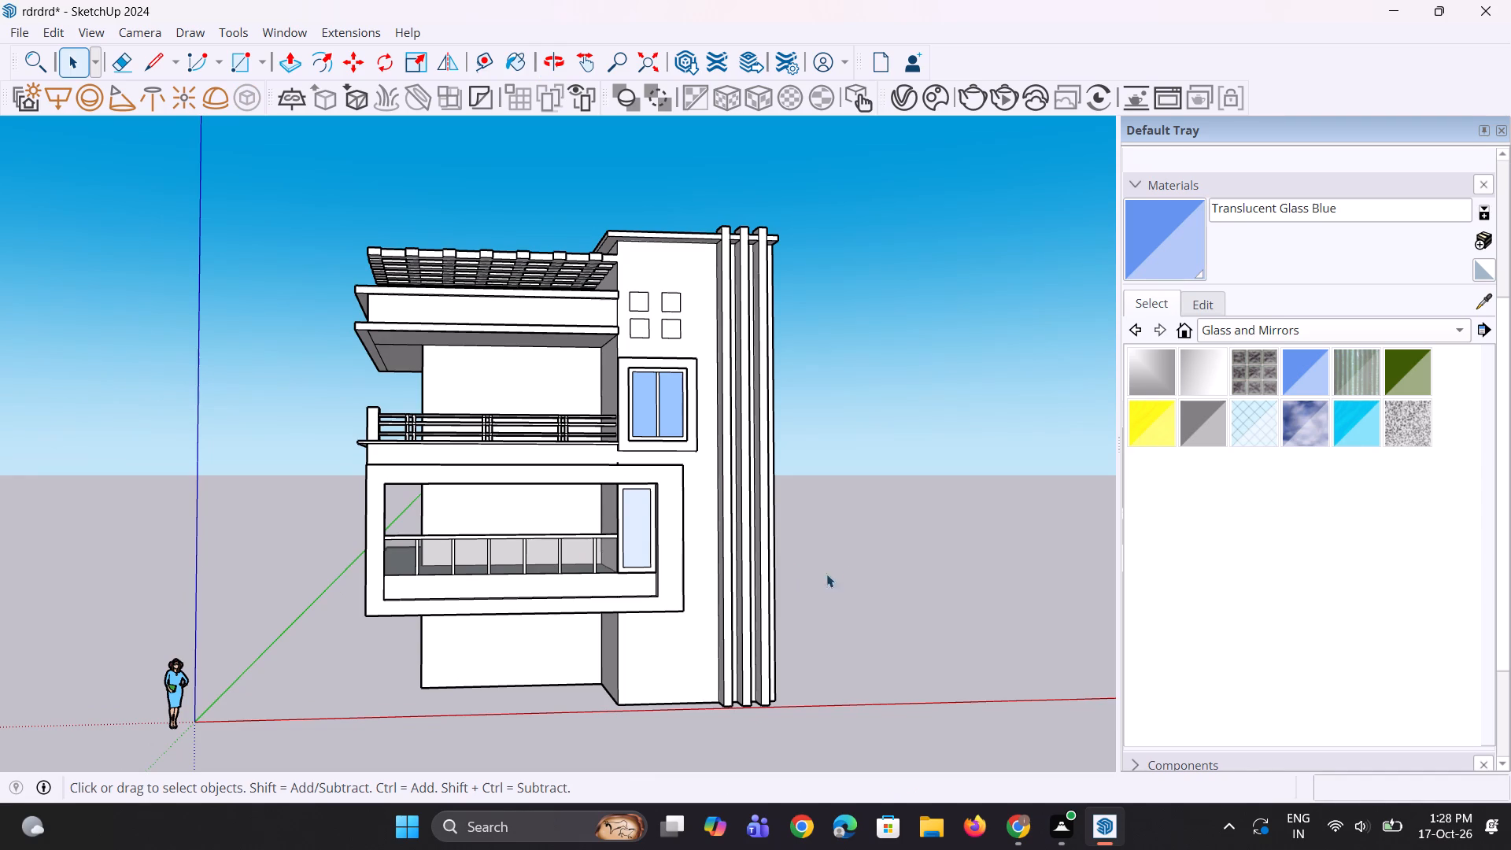
Raise the opacity of the Translucent Glass Blue material to 79.
scroll(692, 615, down, 3)
middle_drag(679, 601, 678, 560)
scroll(679, 559, up, 2)
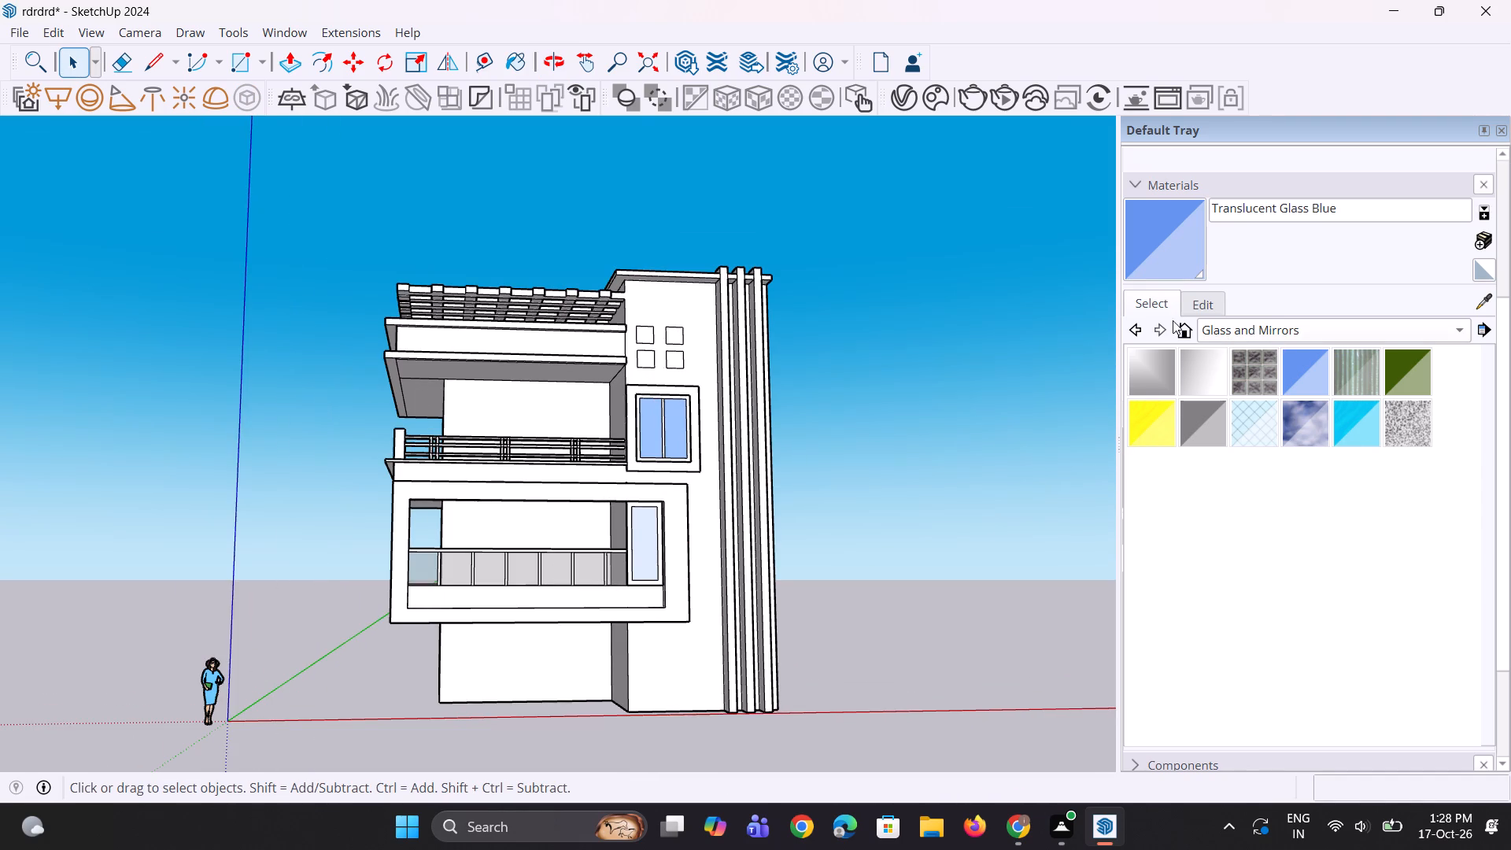
click(1195, 307)
drag(1235, 702, 1239, 702)
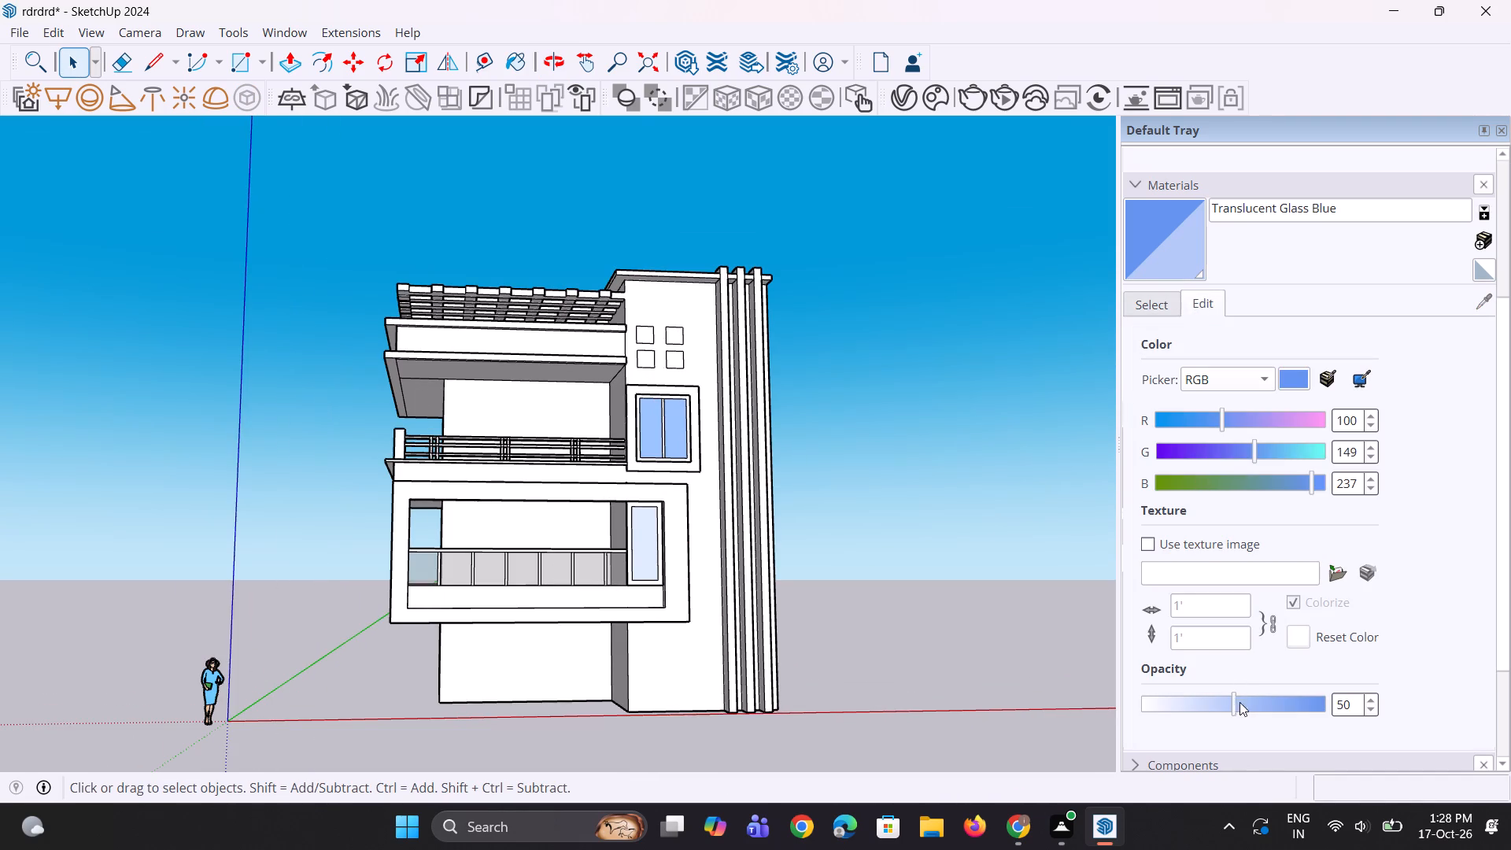
drag(1239, 702, 1287, 710)
scroll(852, 548, down, 4)
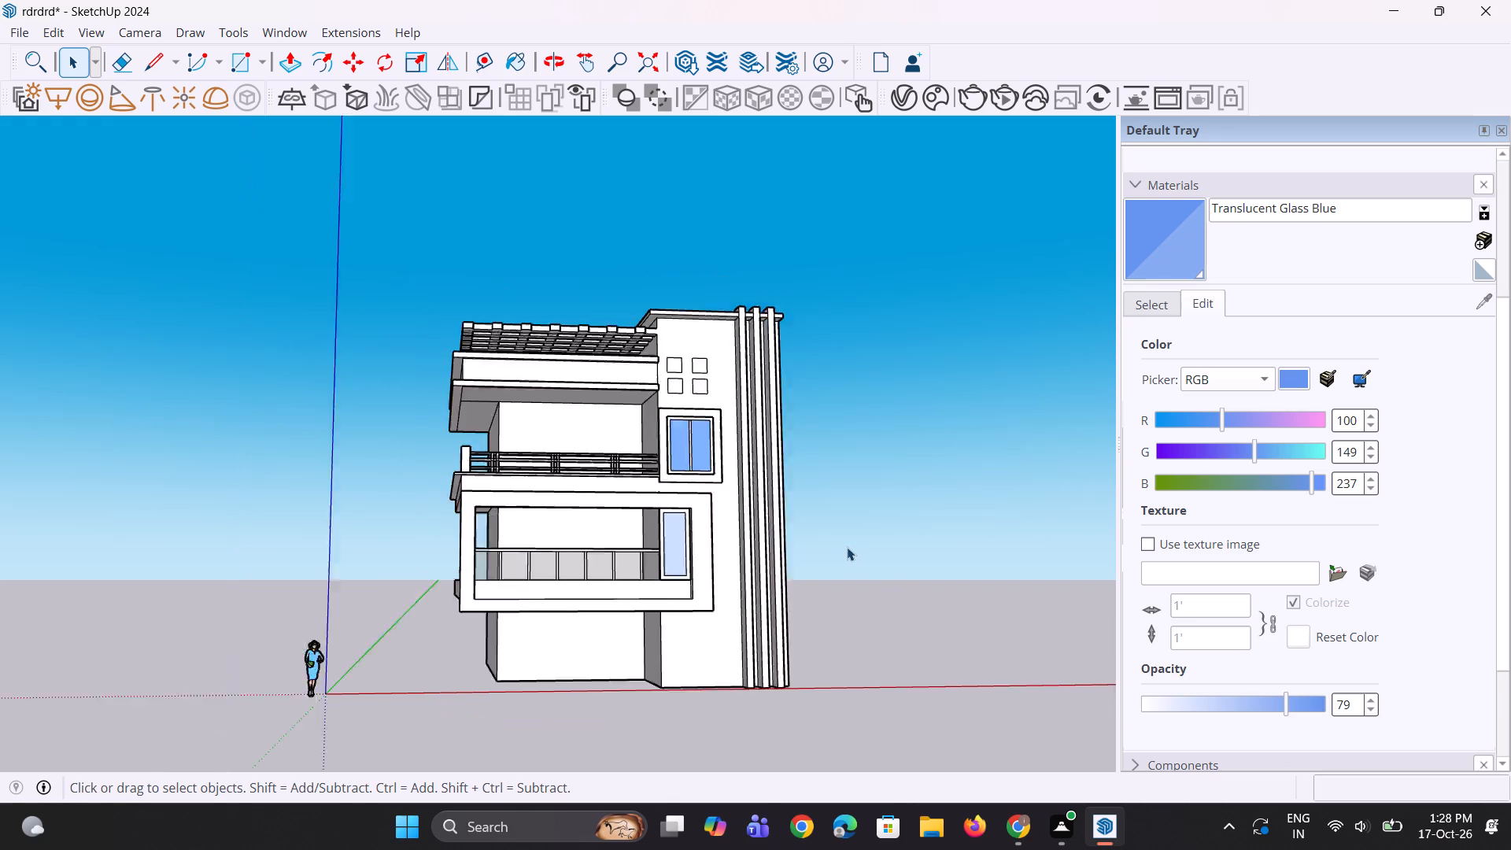
key(space)
click(848, 555)
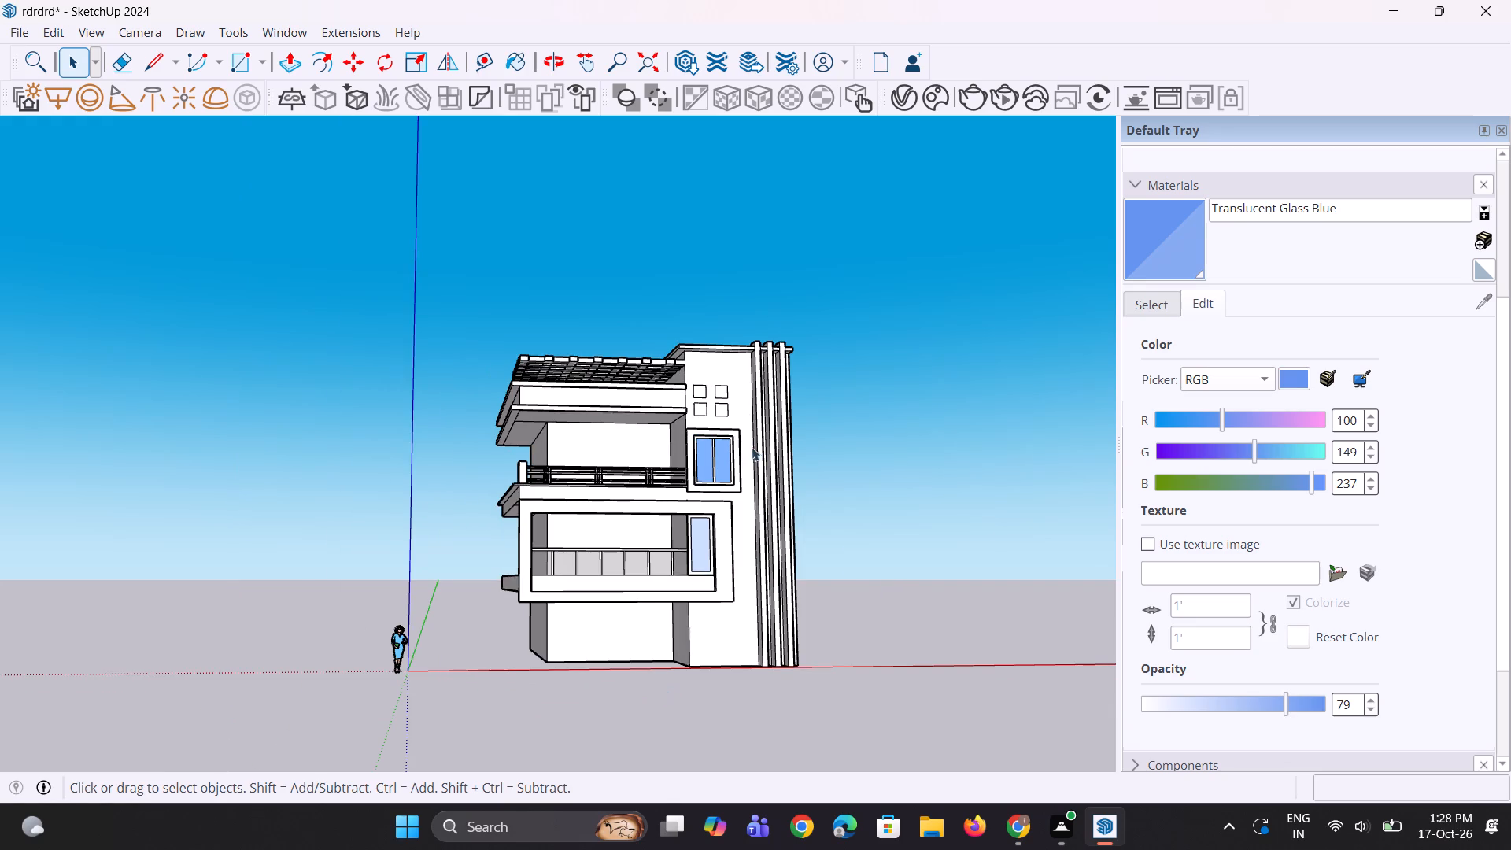
Examine the front facade, its two windows and the glazed balcony from several angles.
scroll(748, 447, down, 3)
middle_drag(721, 515, 694, 630)
scroll(737, 554, up, 6)
middle_drag(730, 546, 676, 523)
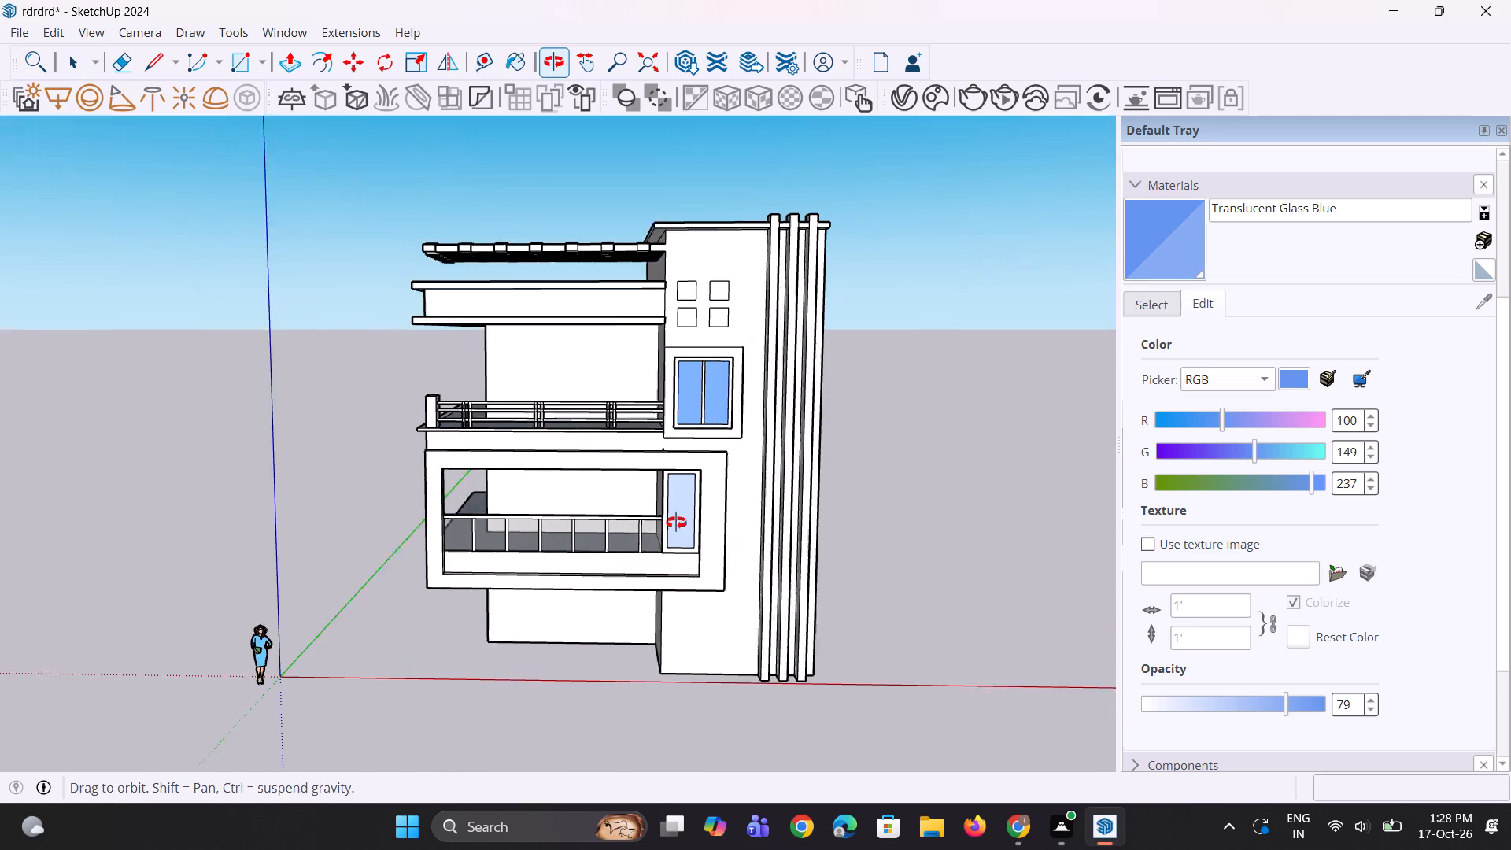
middle_drag(676, 523, 674, 522)
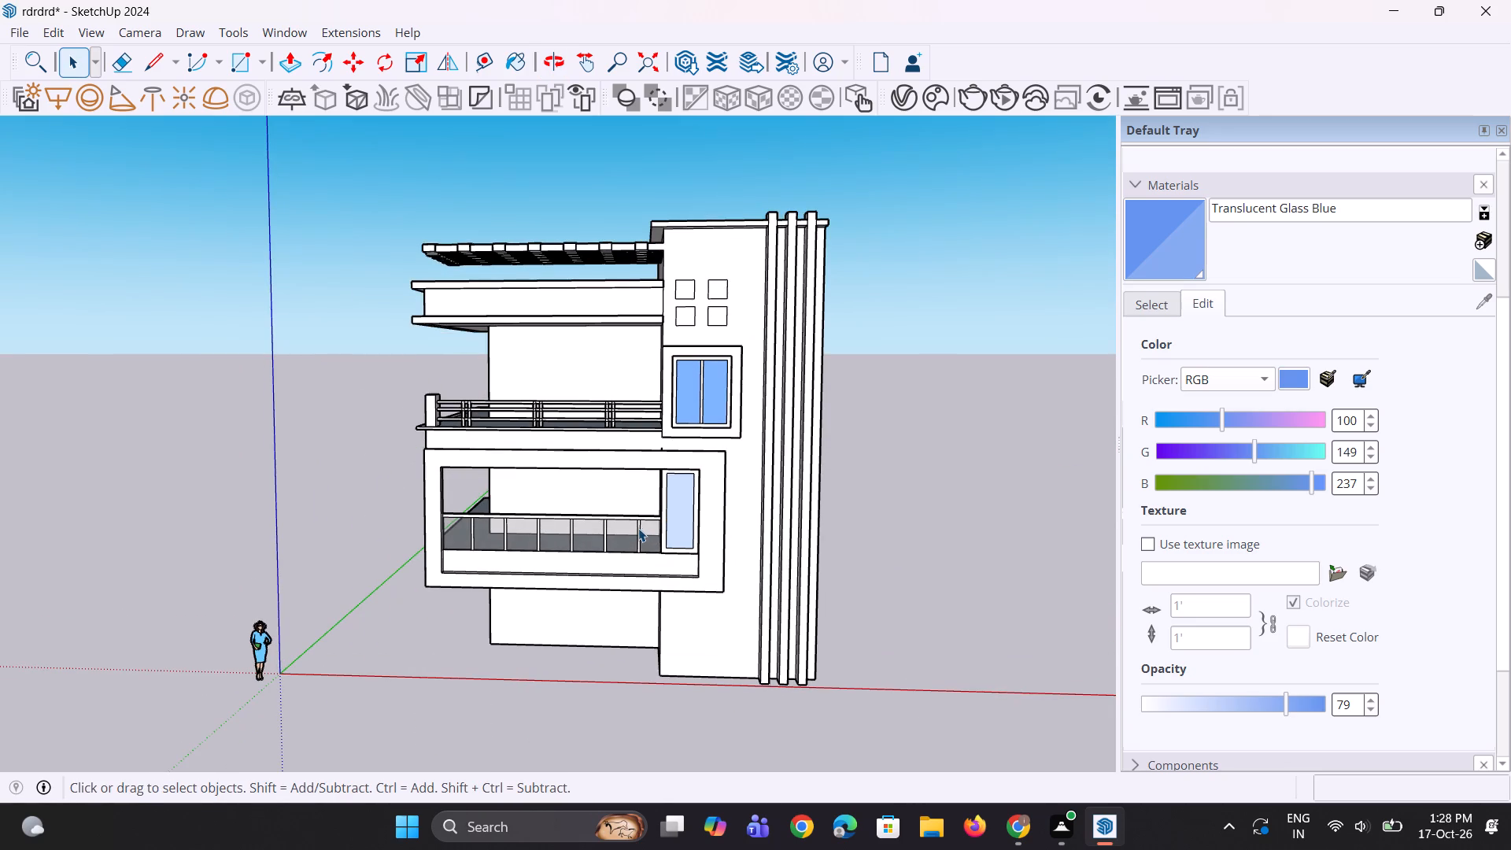
scroll(638, 528, down, 2)
scroll(412, 527, up, 1)
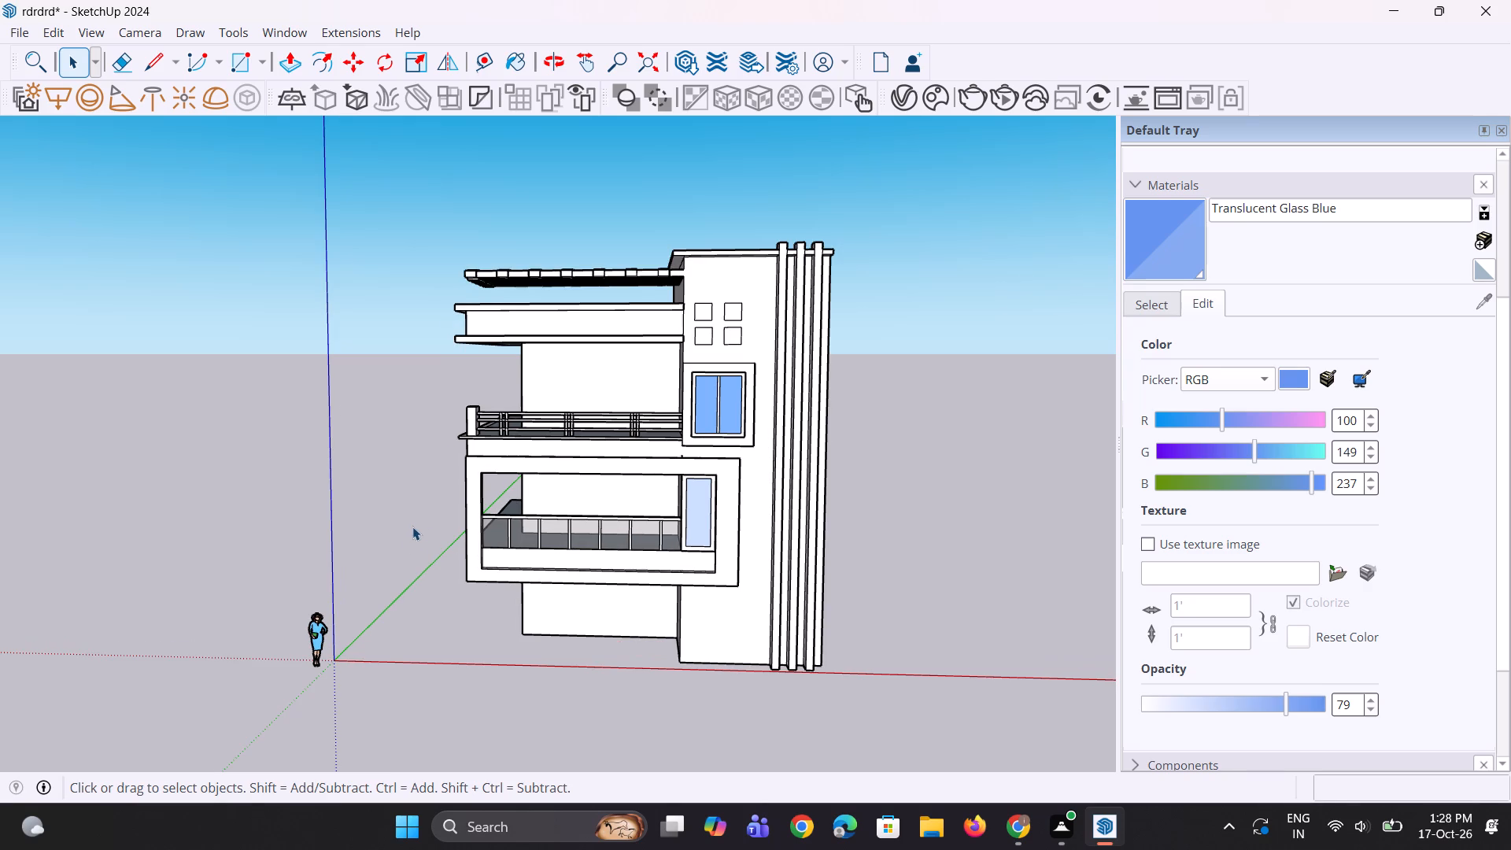
scroll(452, 541, up, 4)
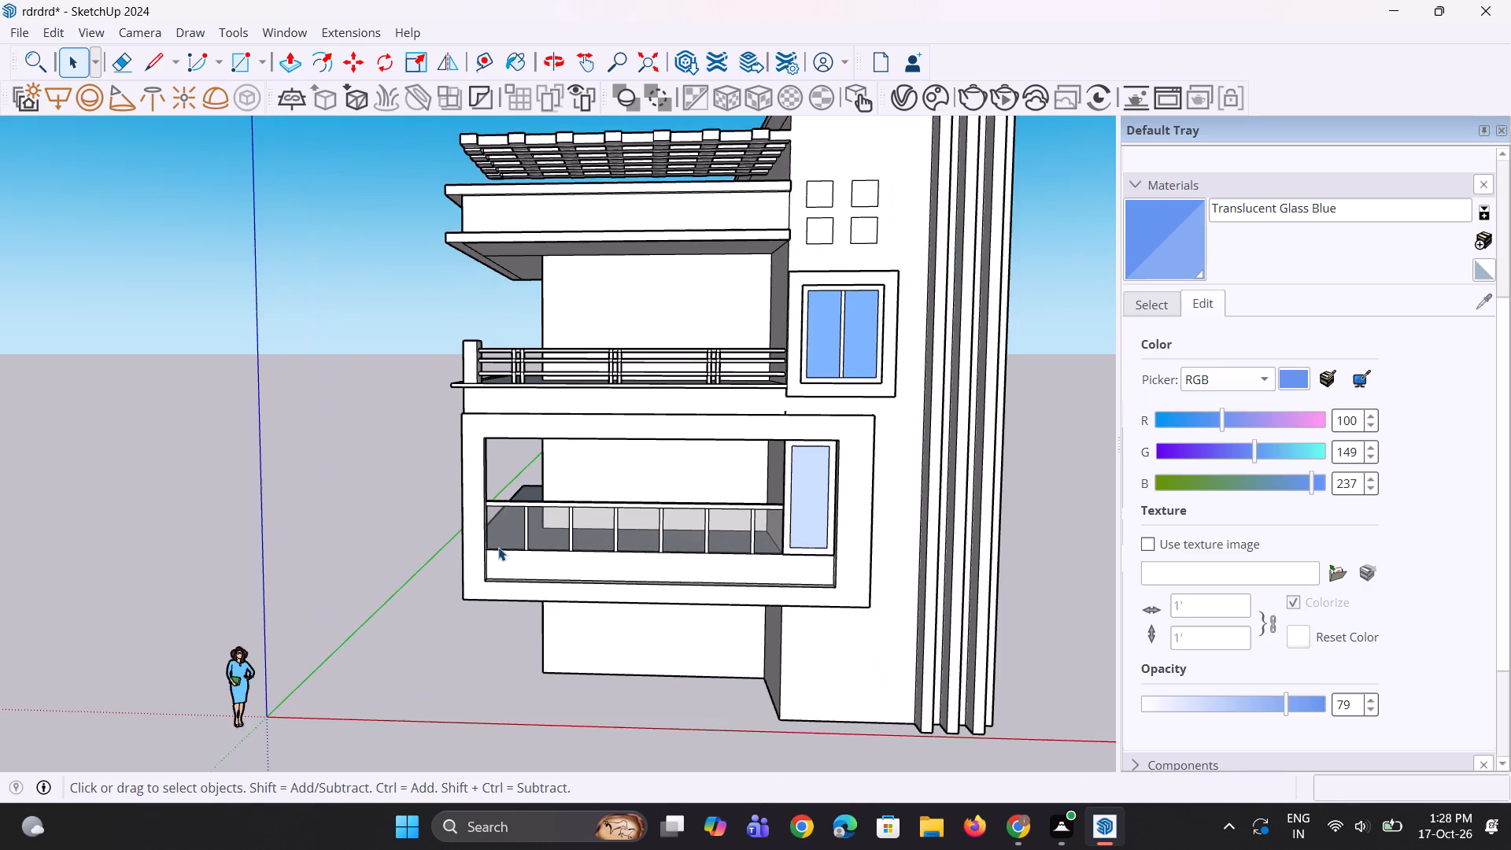
scroll(505, 553, up, 2)
middle_drag(547, 540, 574, 462)
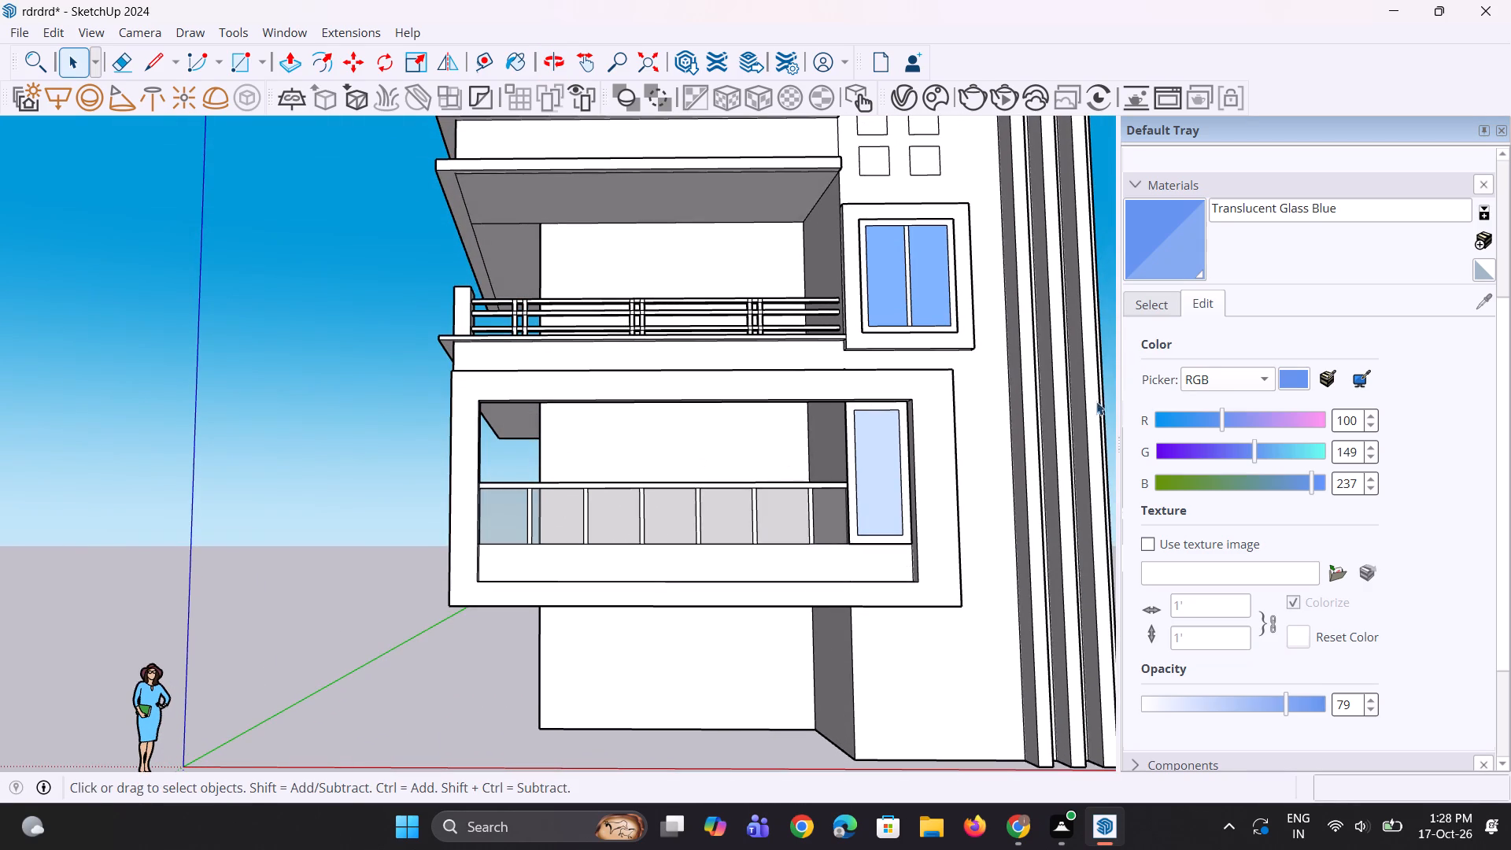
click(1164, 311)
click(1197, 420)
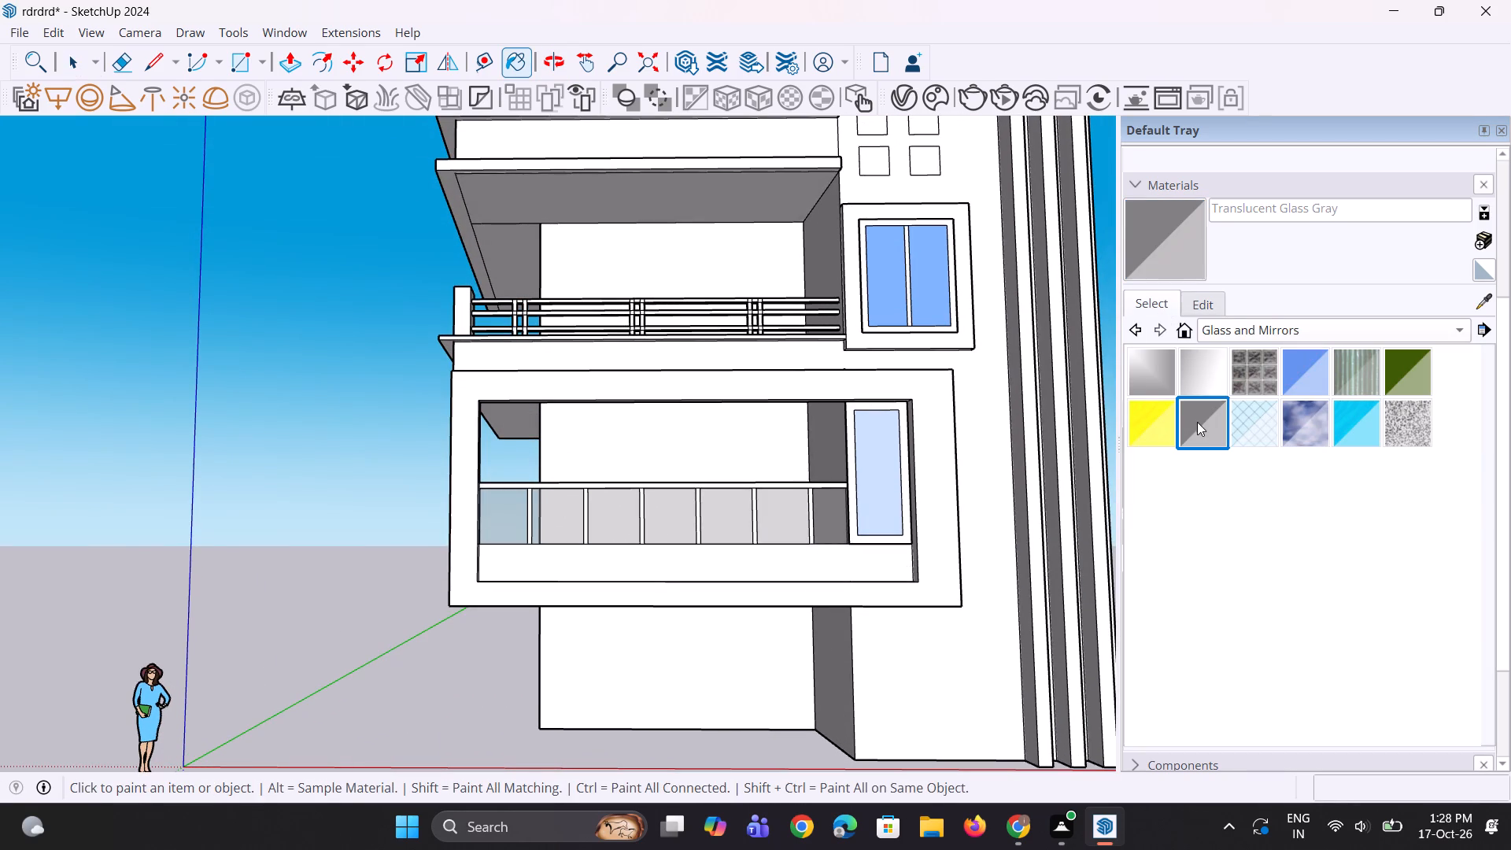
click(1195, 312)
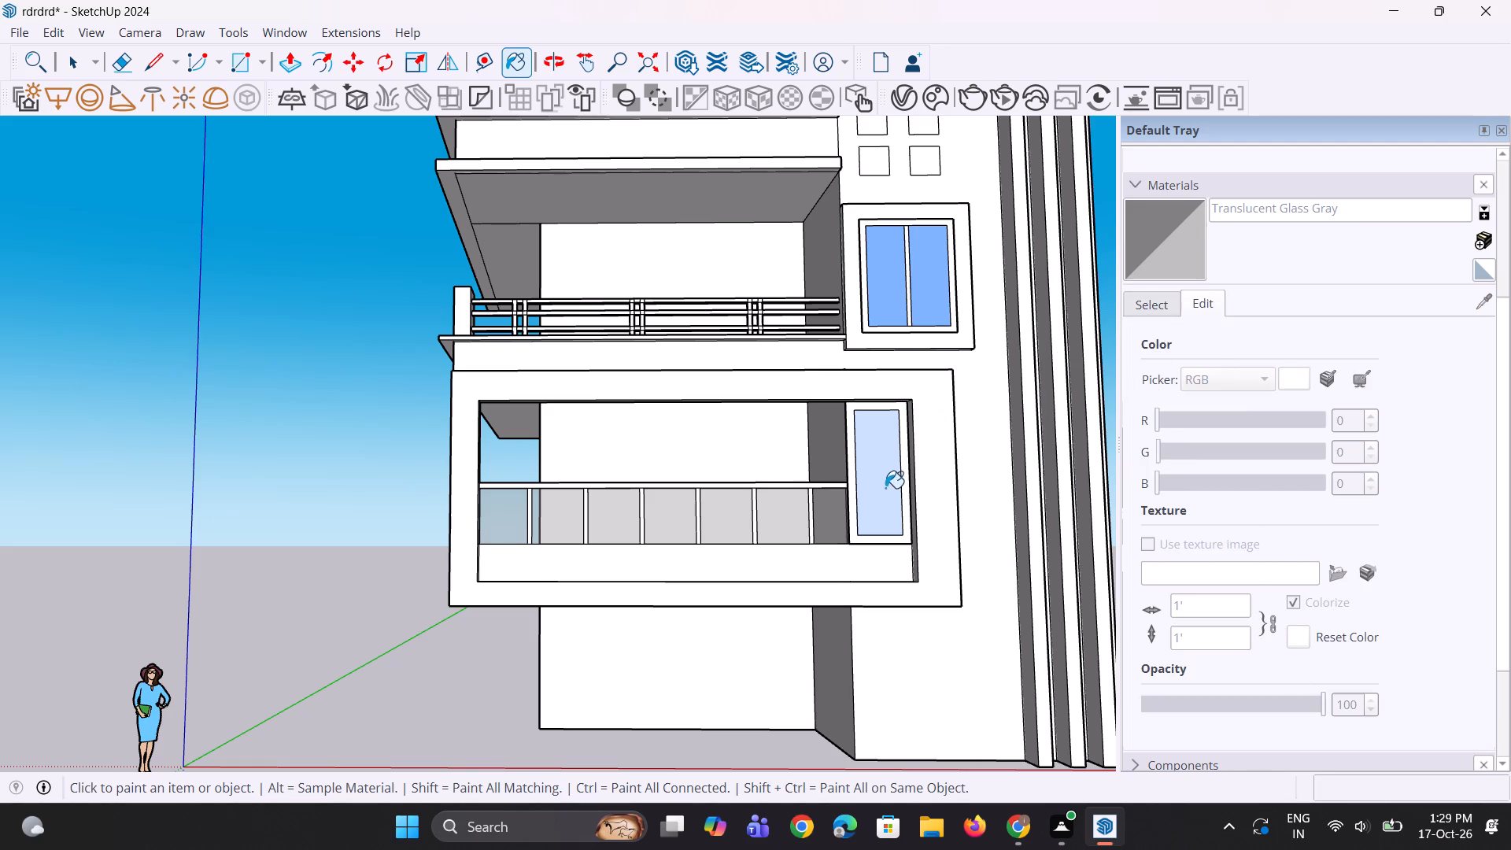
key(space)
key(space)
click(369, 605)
Draw an upright column rectangle about 1' wide by 11' 7" tall from the roof band's front top edge near its outer corner.
scroll(482, 502, down, 4)
middle_drag(637, 503, 649, 601)
scroll(825, 597, up, 2)
key(r)
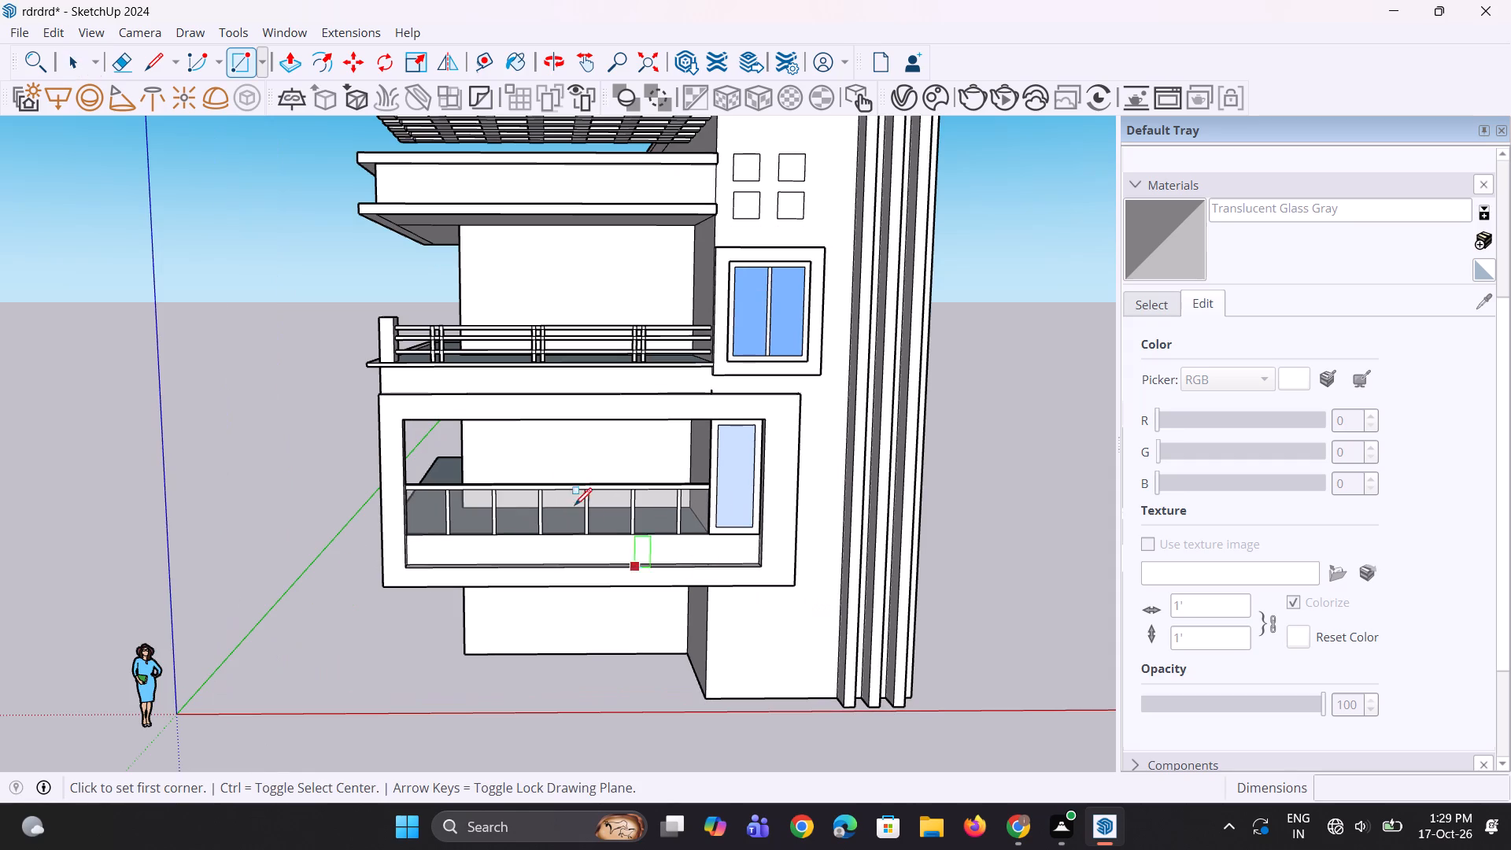
scroll(502, 529, down, 3)
middle_drag(504, 497, 541, 435)
scroll(360, 298, up, 1)
key(r)
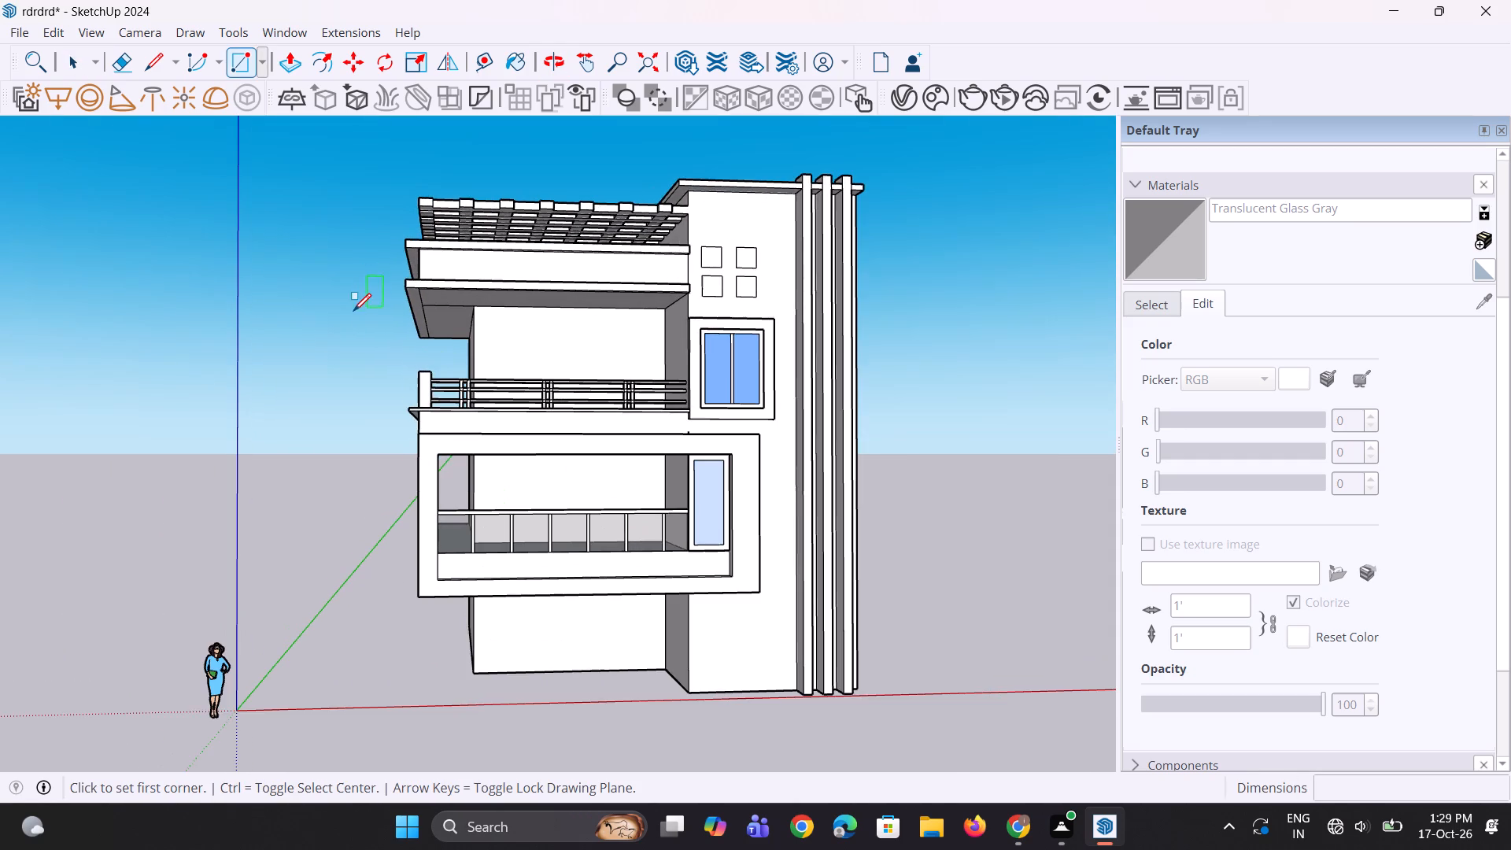
scroll(335, 305, up, 2)
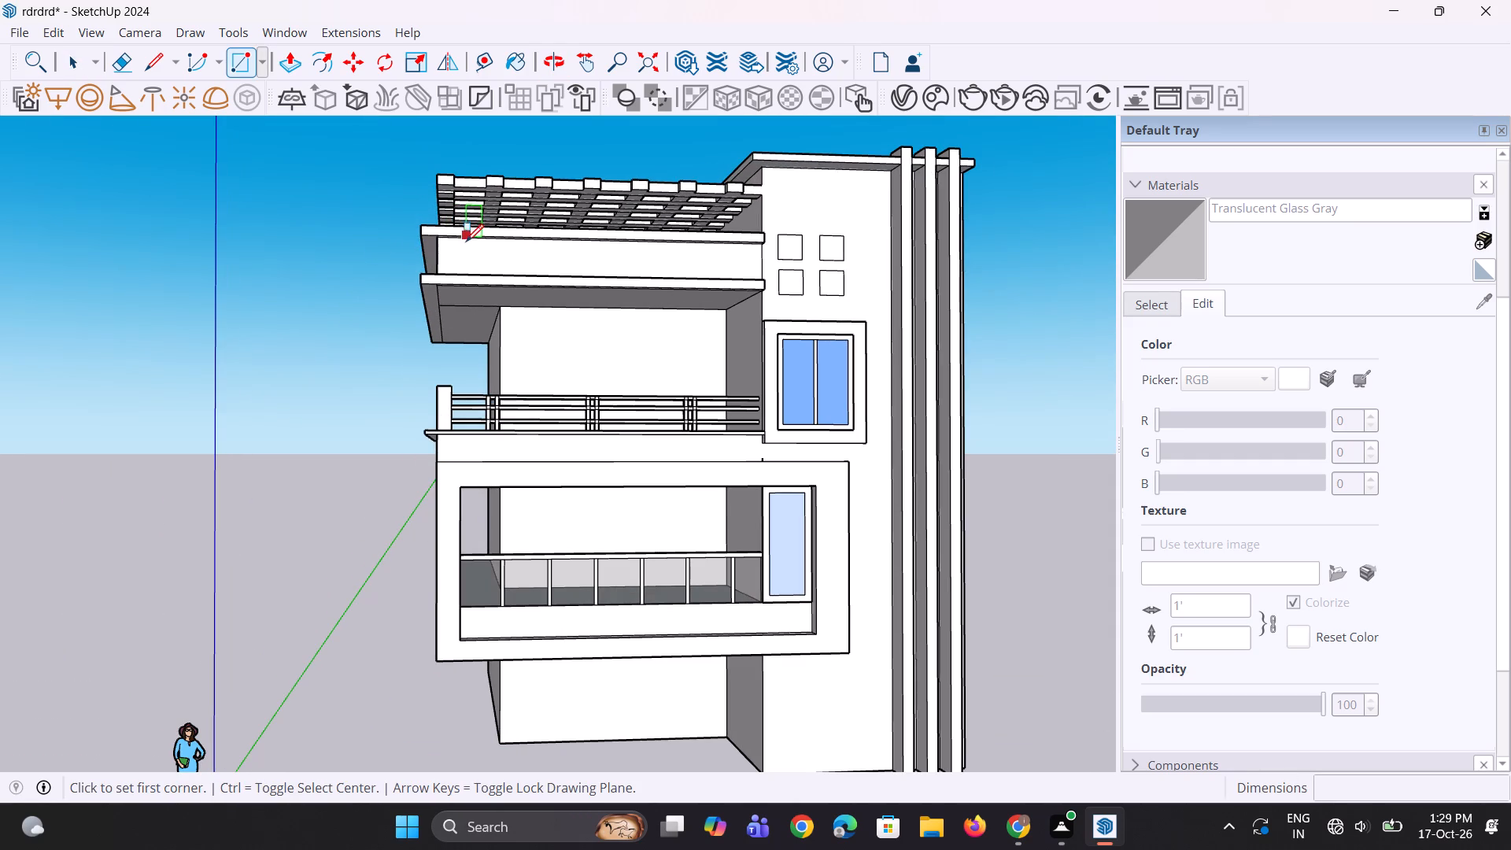
middle_drag(459, 281, 462, 313)
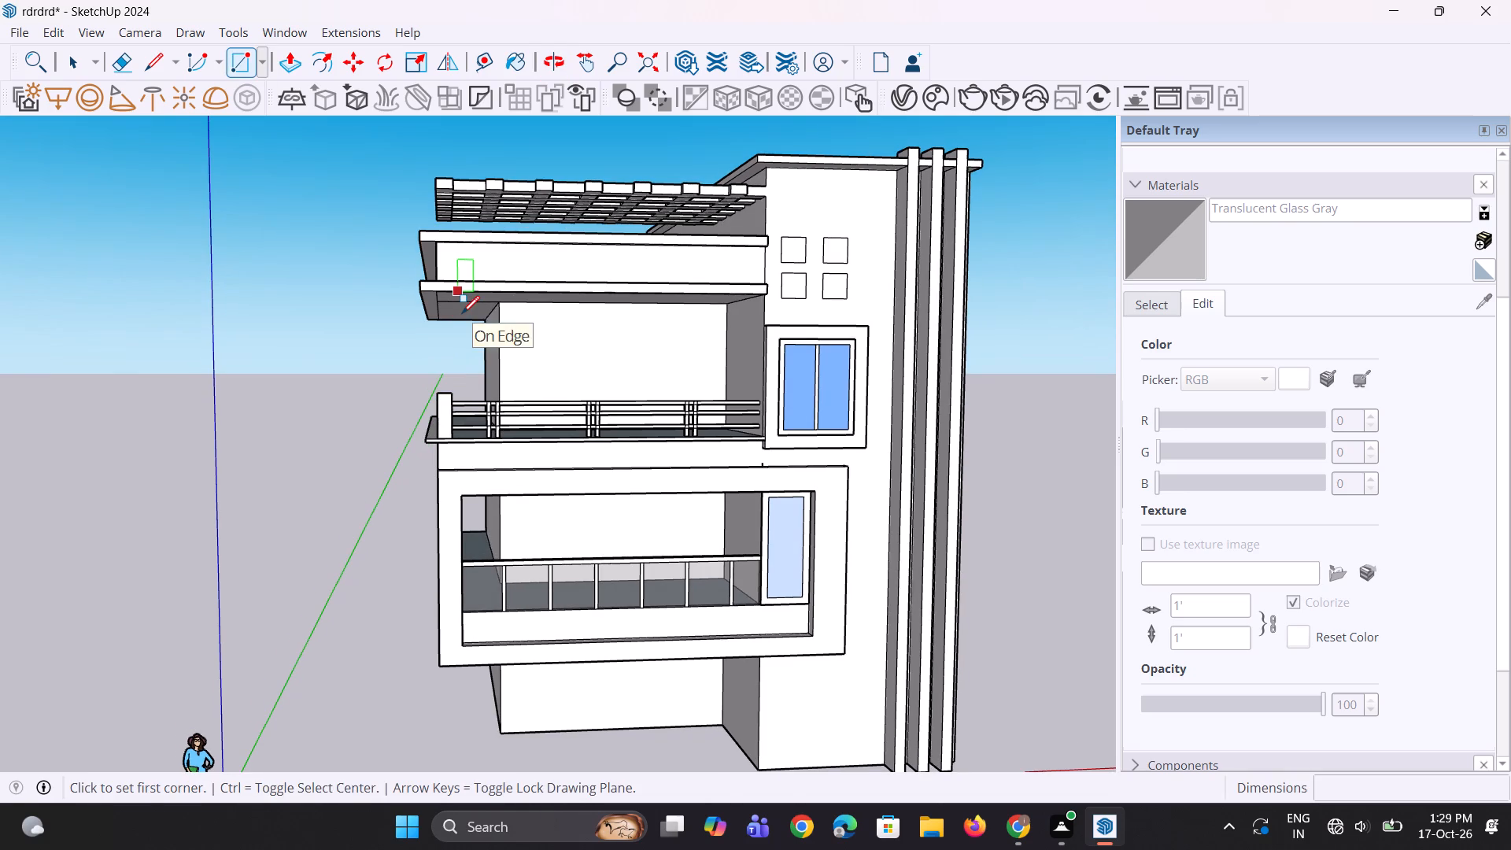
scroll(424, 316, up, 1)
scroll(424, 249, up, 1)
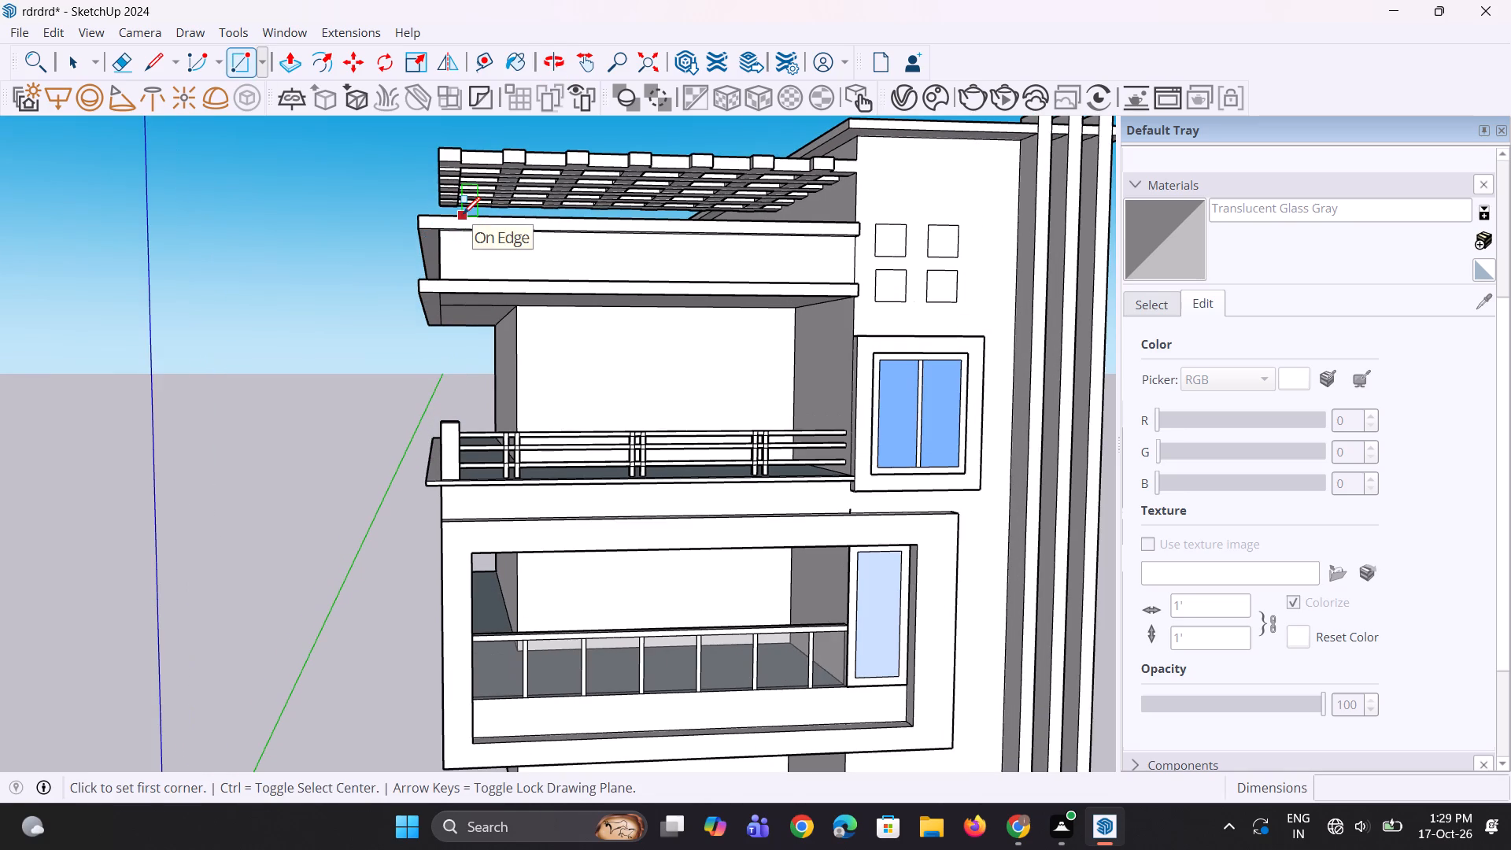
click(463, 214)
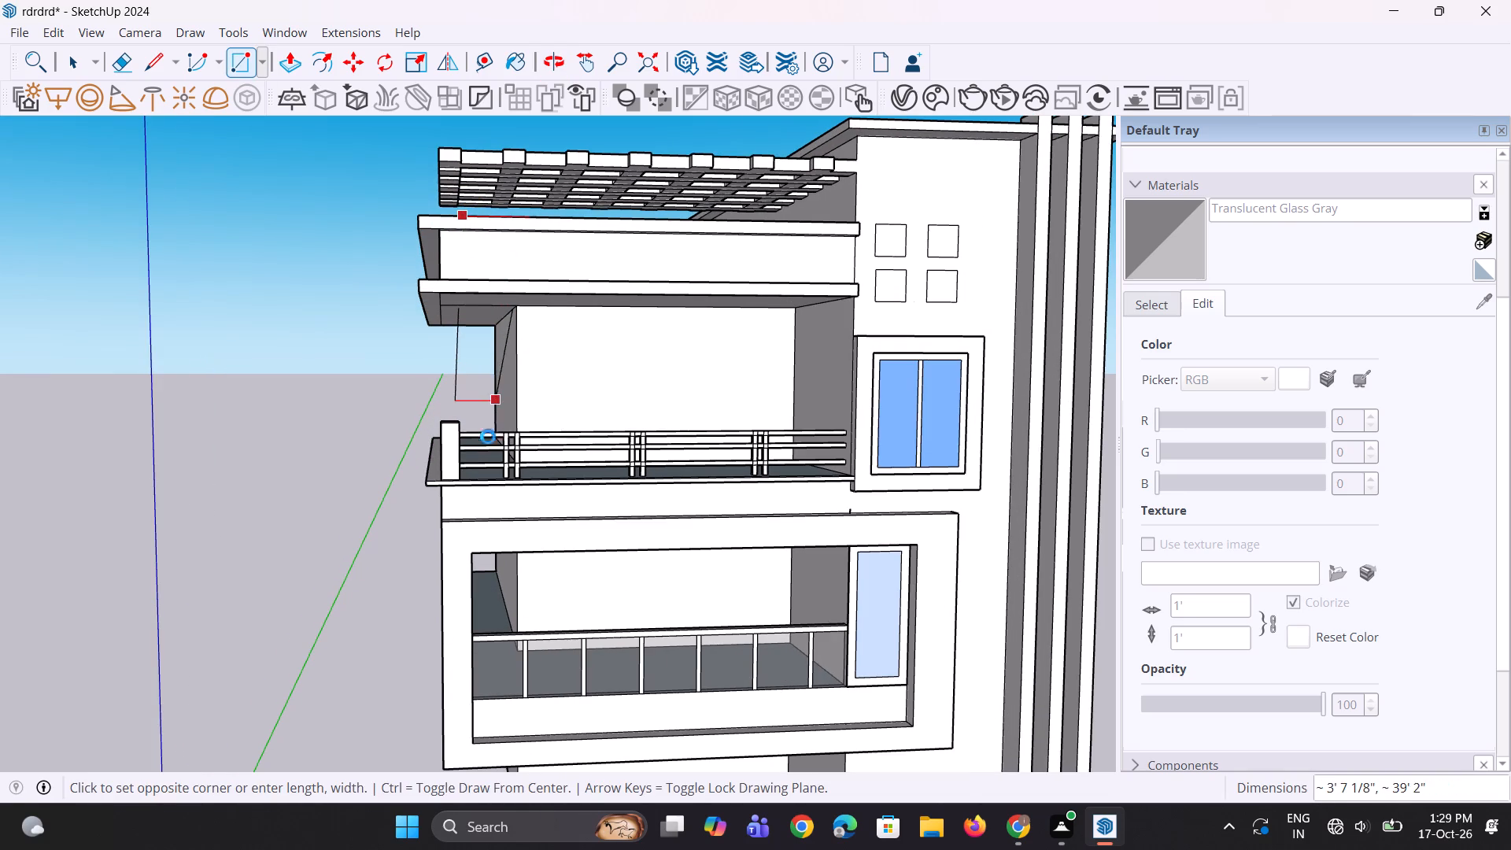
click(480, 221)
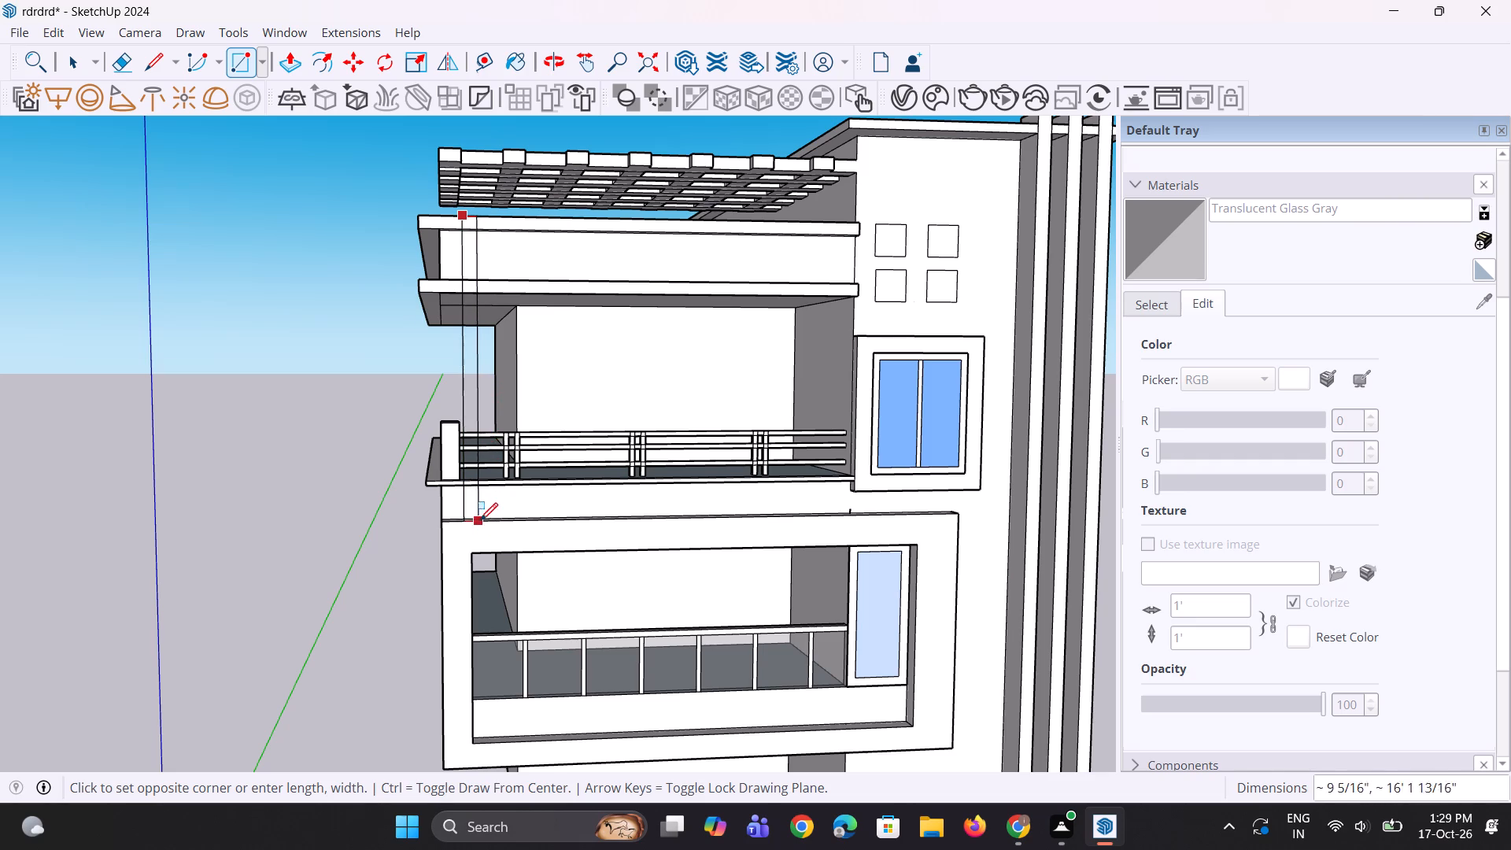
click(486, 414)
Move the stacked faces of the column outline about 1' 7 3/4" along the red axis, away from the roof band's outer corner.
middle_drag(507, 423, 430, 428)
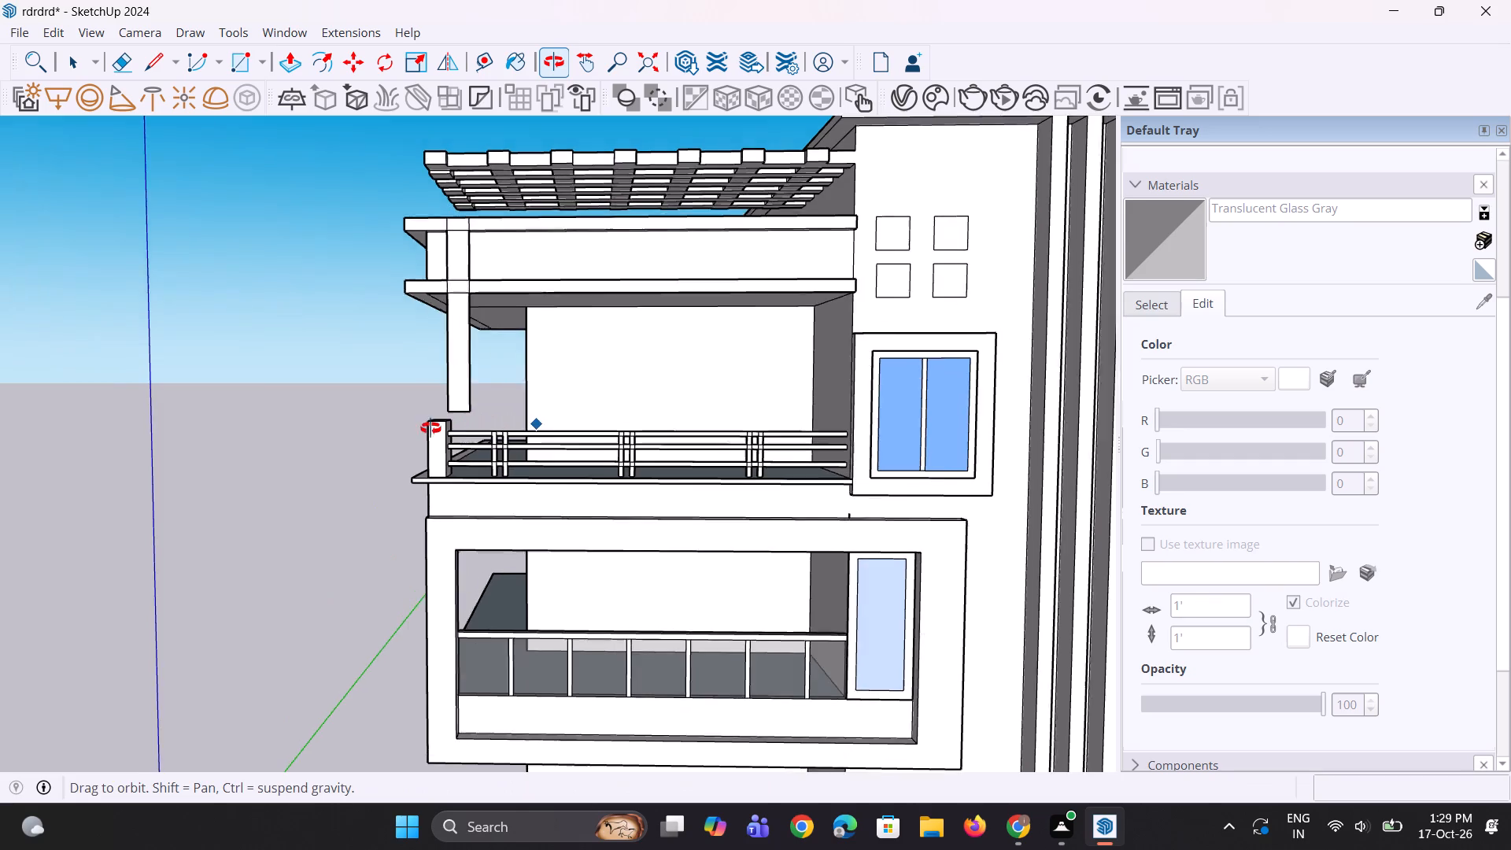
middle_drag(430, 428, 426, 431)
scroll(426, 431, down, 2)
scroll(395, 297, up, 1)
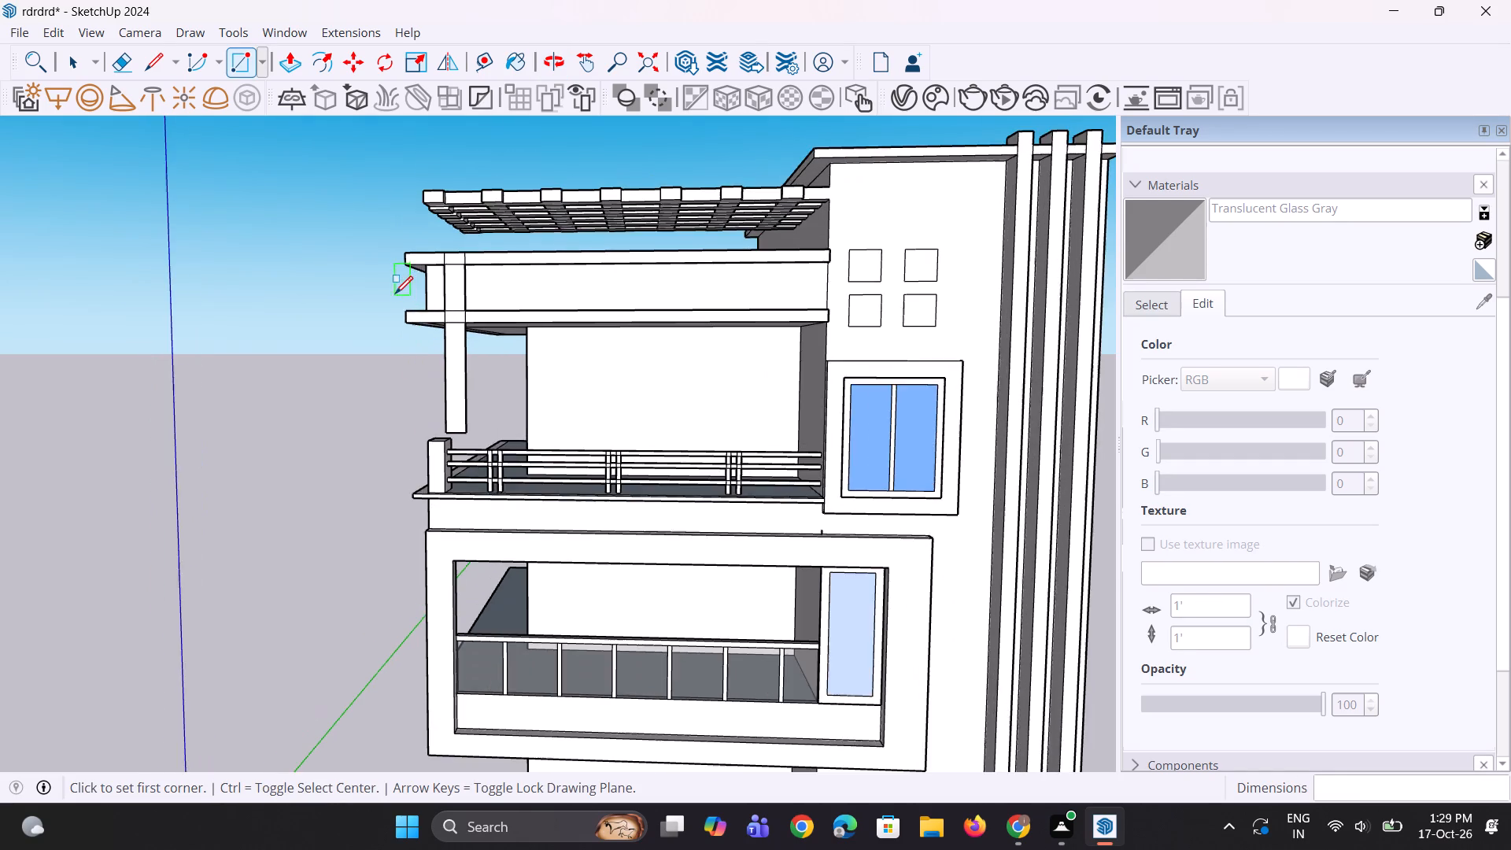
scroll(398, 277, up, 4)
key(space)
key(space)
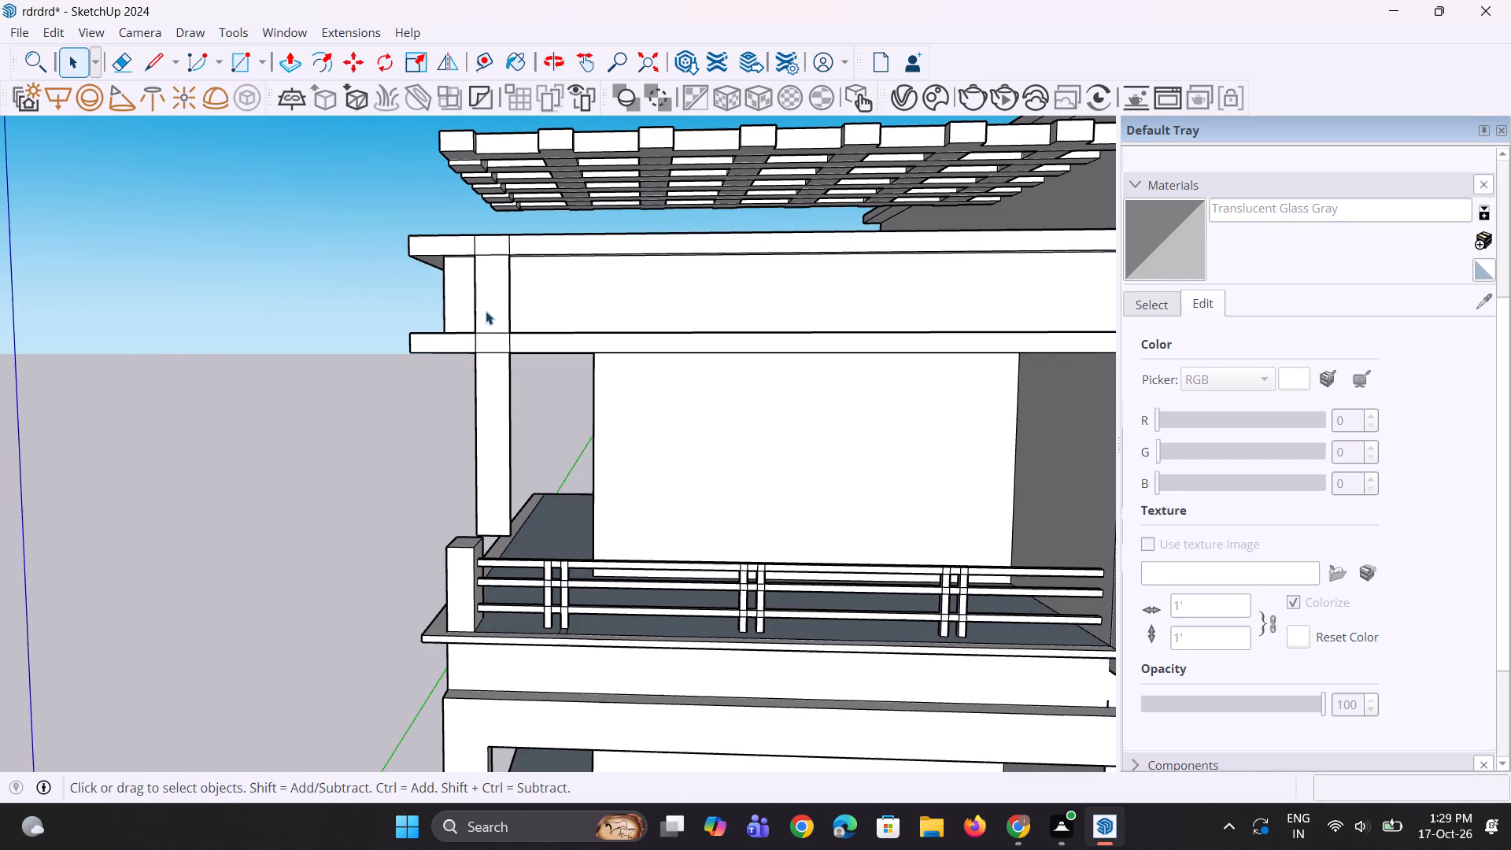
click(499, 303)
scroll(491, 246, up, 2)
ctrl+click(490, 241)
ctrl+click(493, 368)
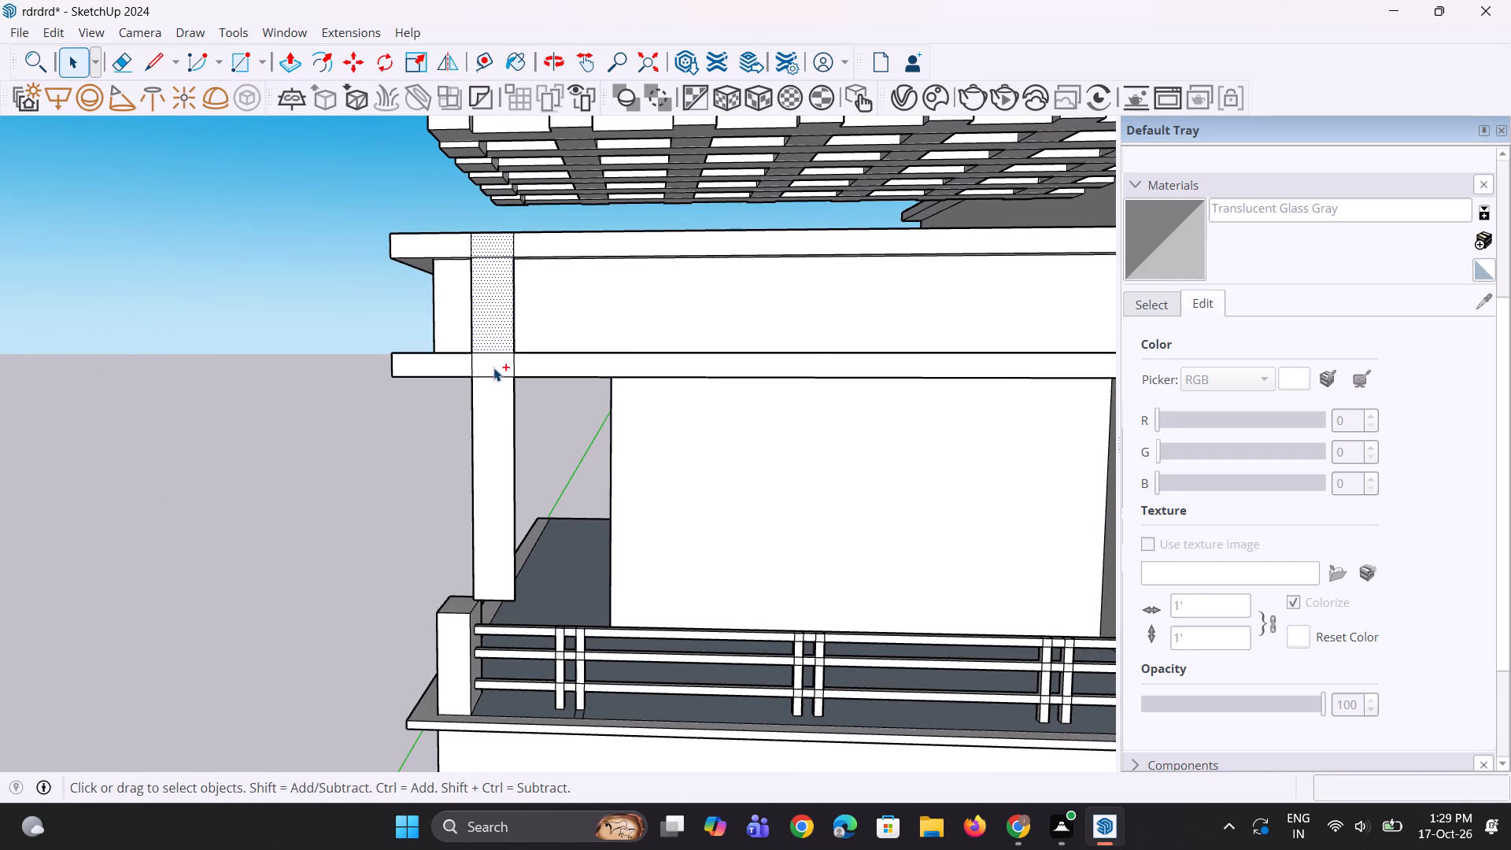
ctrl+click(493, 433)
key(m)
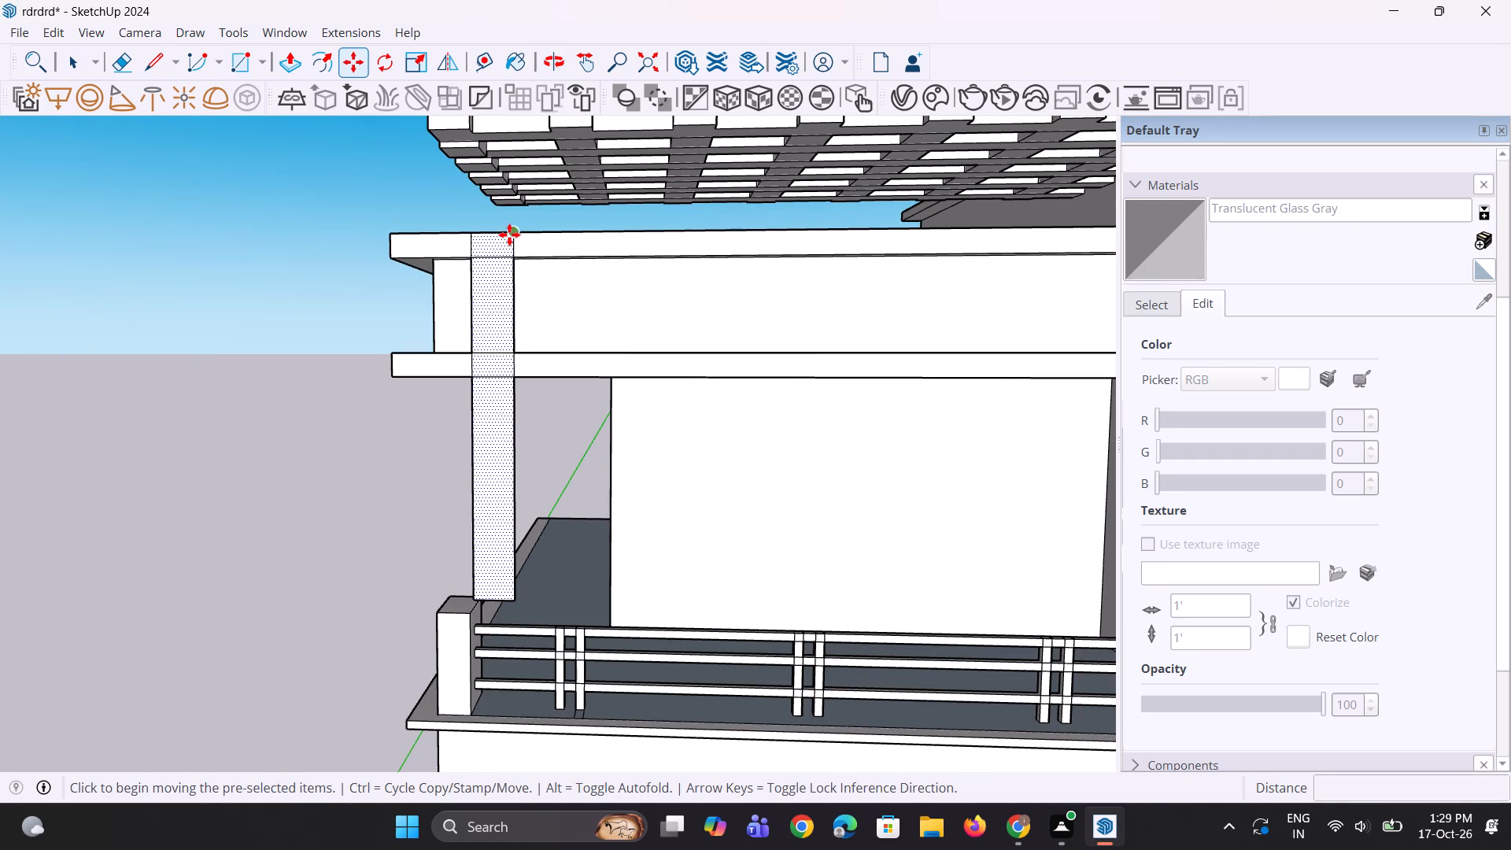
click(509, 235)
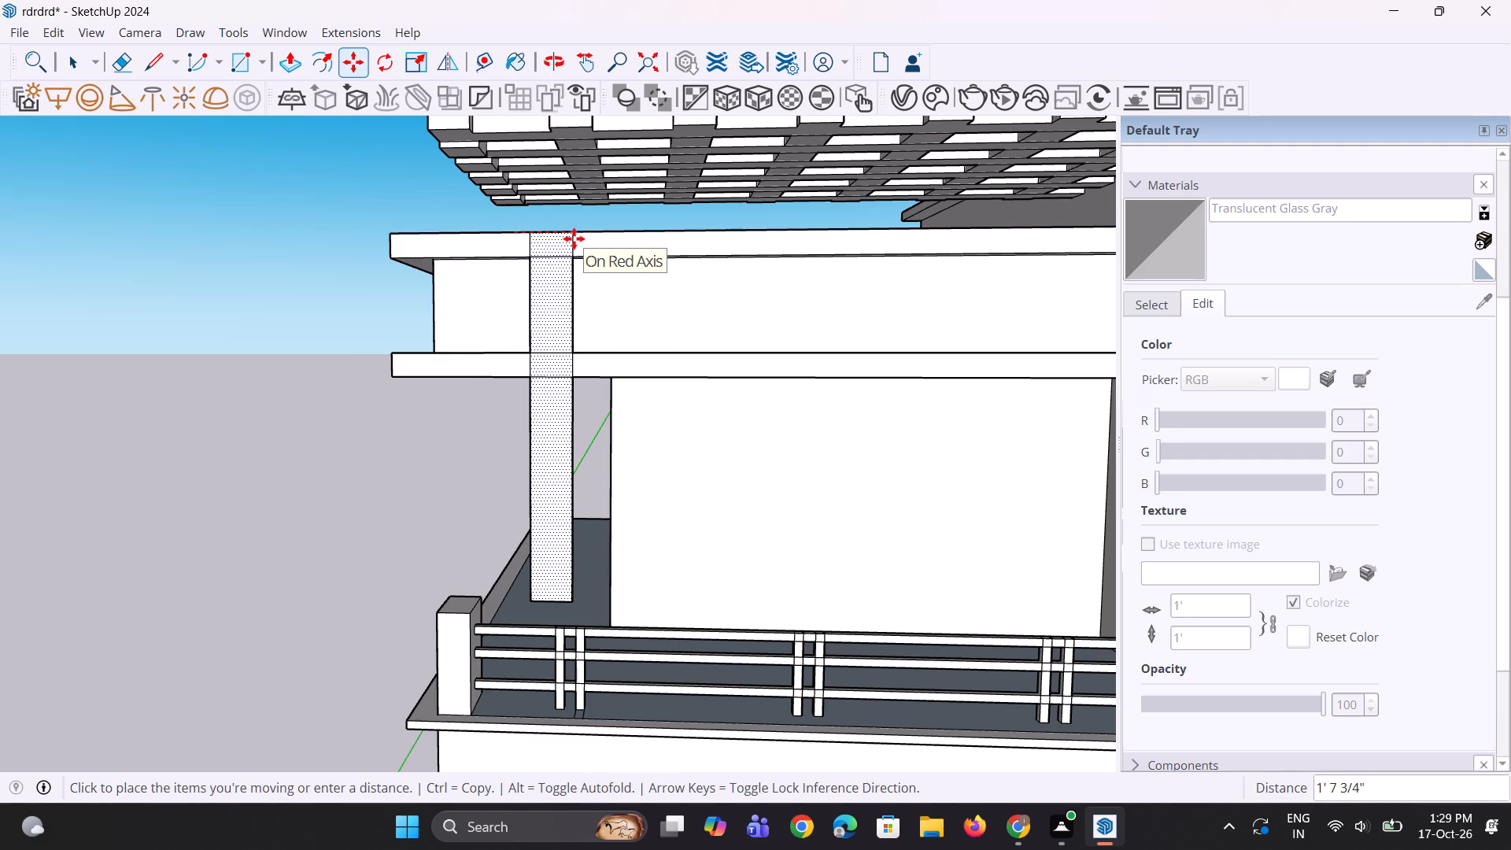
click(574, 238)
Push/Pull the column's top face outward about 1' 3 1/2" and repeat the same extrusion on its remaining front faces.
scroll(532, 309, down, 4)
middle_drag(525, 358, 464, 364)
scroll(479, 290, up, 1)
key(p)
click(531, 260)
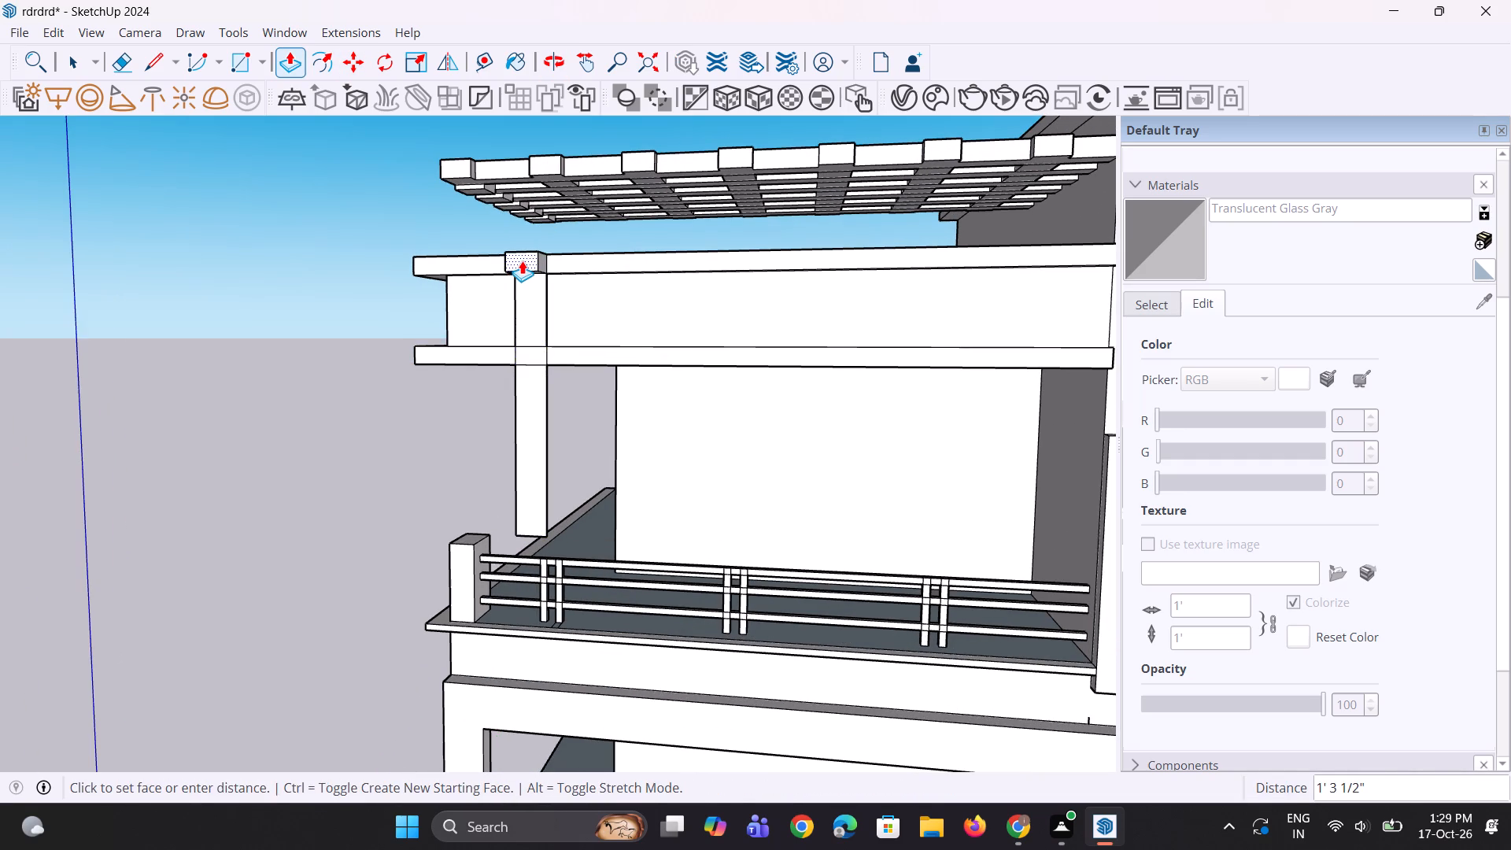
click(522, 261)
double_click(533, 279)
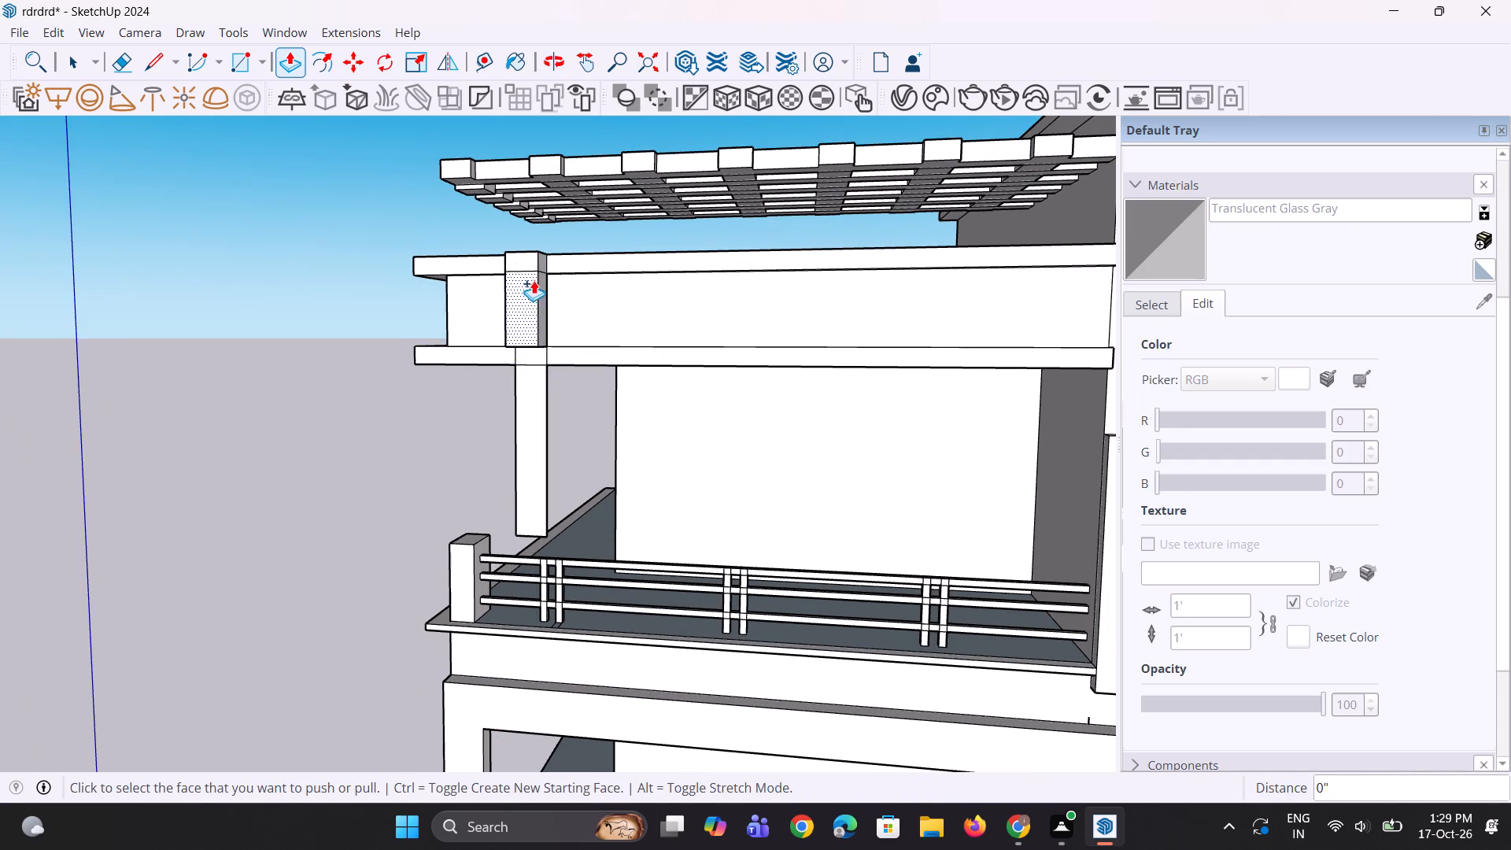
double_click(532, 361)
double_click(532, 397)
Extend the column's bottom face down about 5' 9" to the lower edge of the balcony slab fascia.
scroll(489, 449, down, 4)
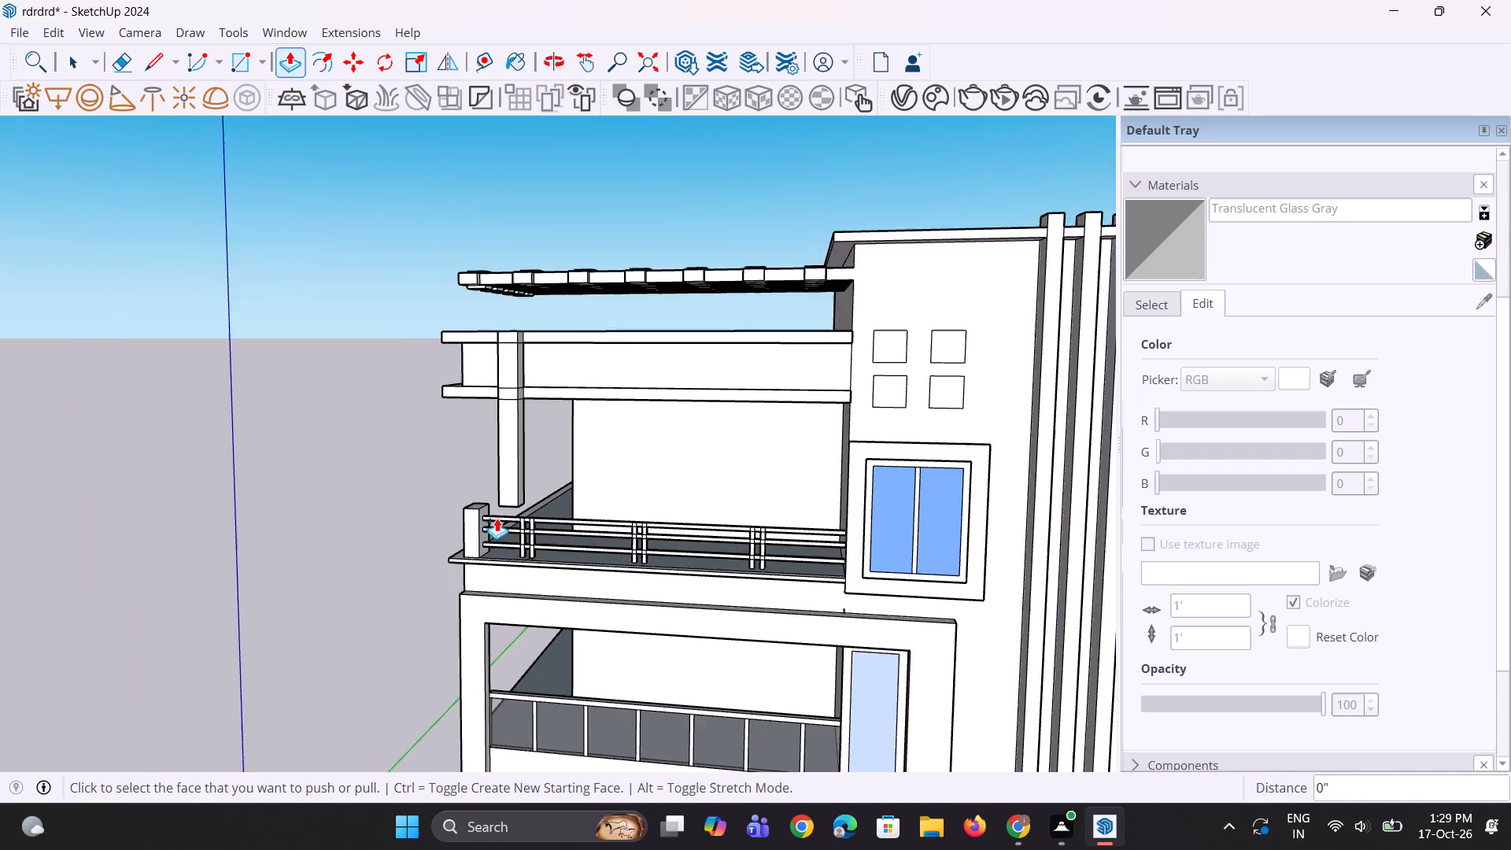
middle_drag(500, 527, 519, 275)
scroll(498, 454, up, 2)
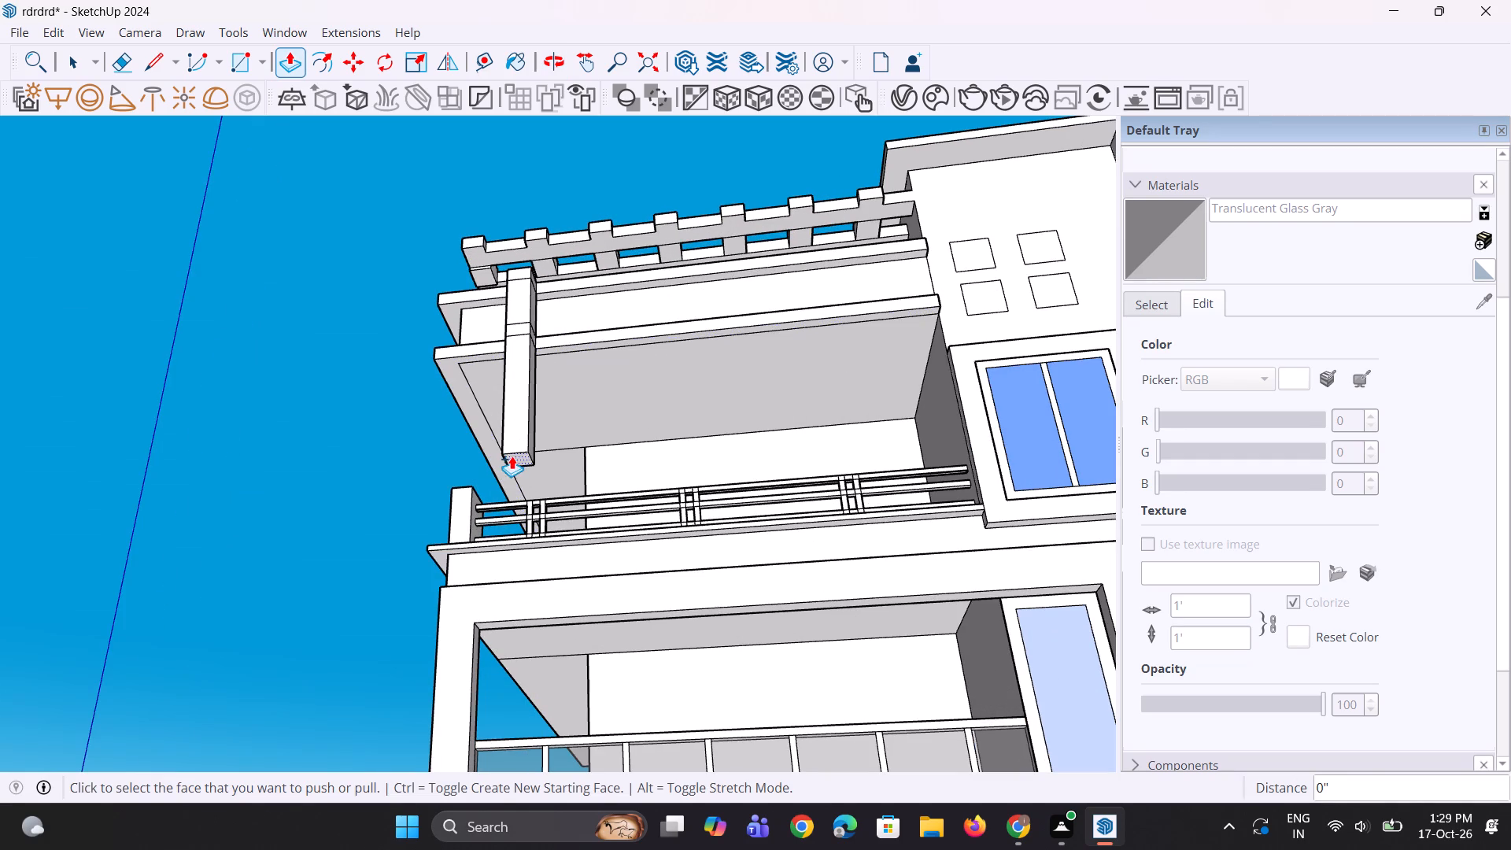
click(512, 456)
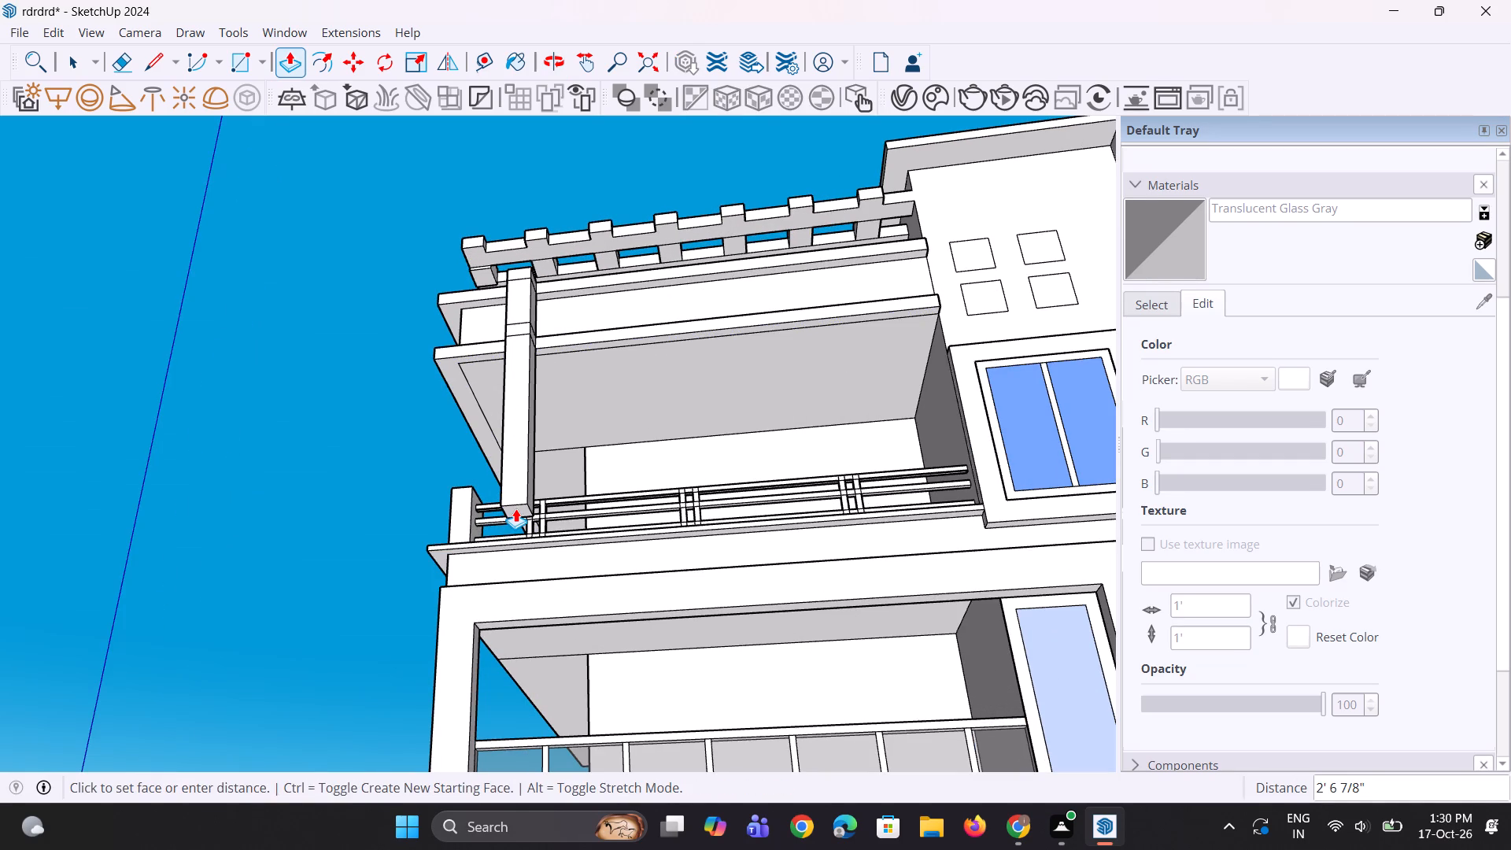
middle_drag(513, 509, 444, 650)
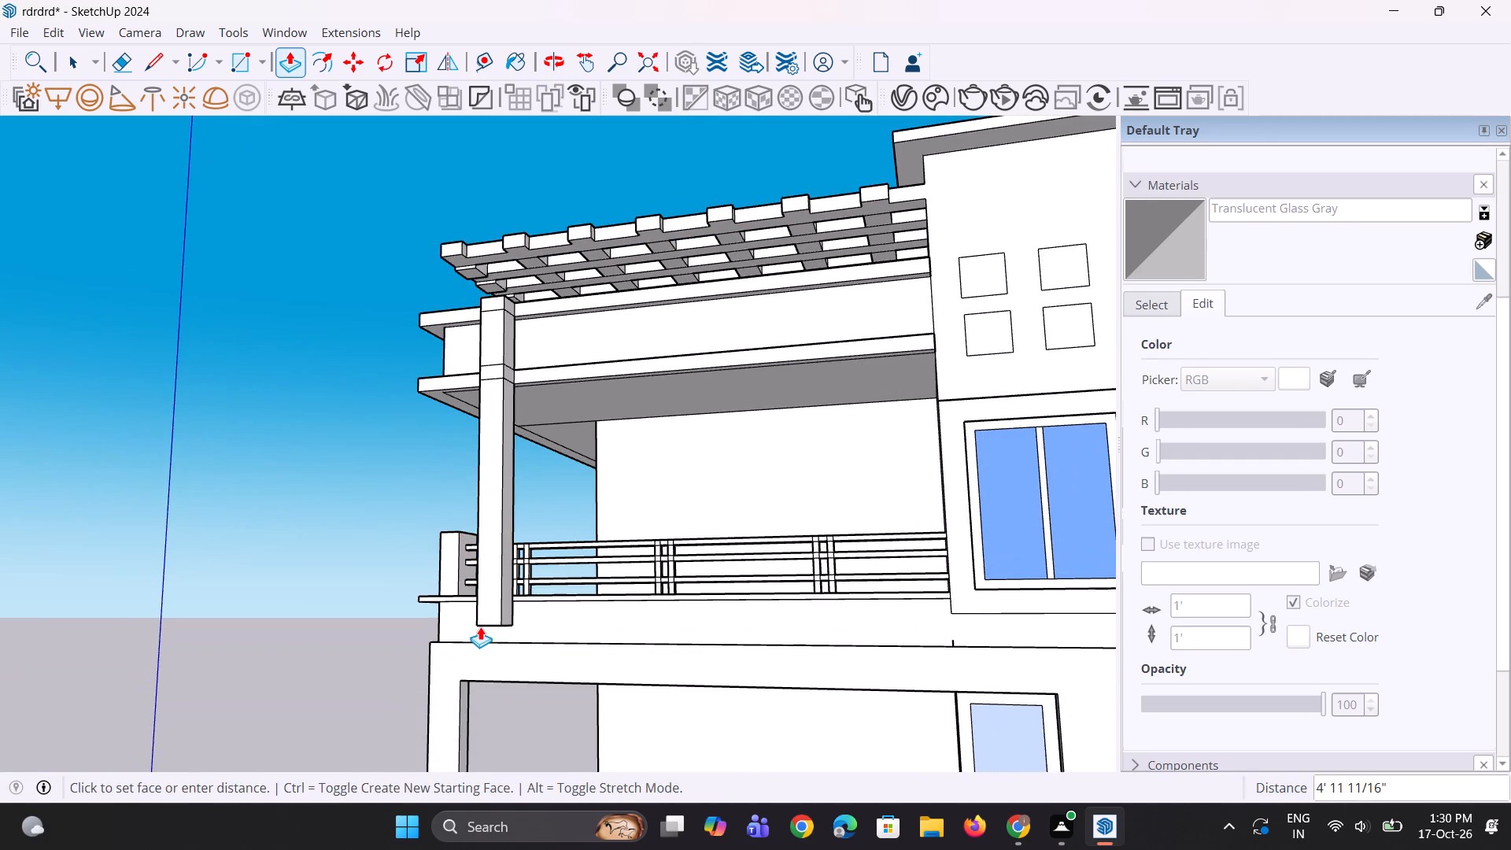
click(541, 645)
Push in the back face of the column's shaft below the roof band, making the shaft thinner than its upper block.
middle_drag(482, 624, 383, 685)
scroll(423, 667, down, 3)
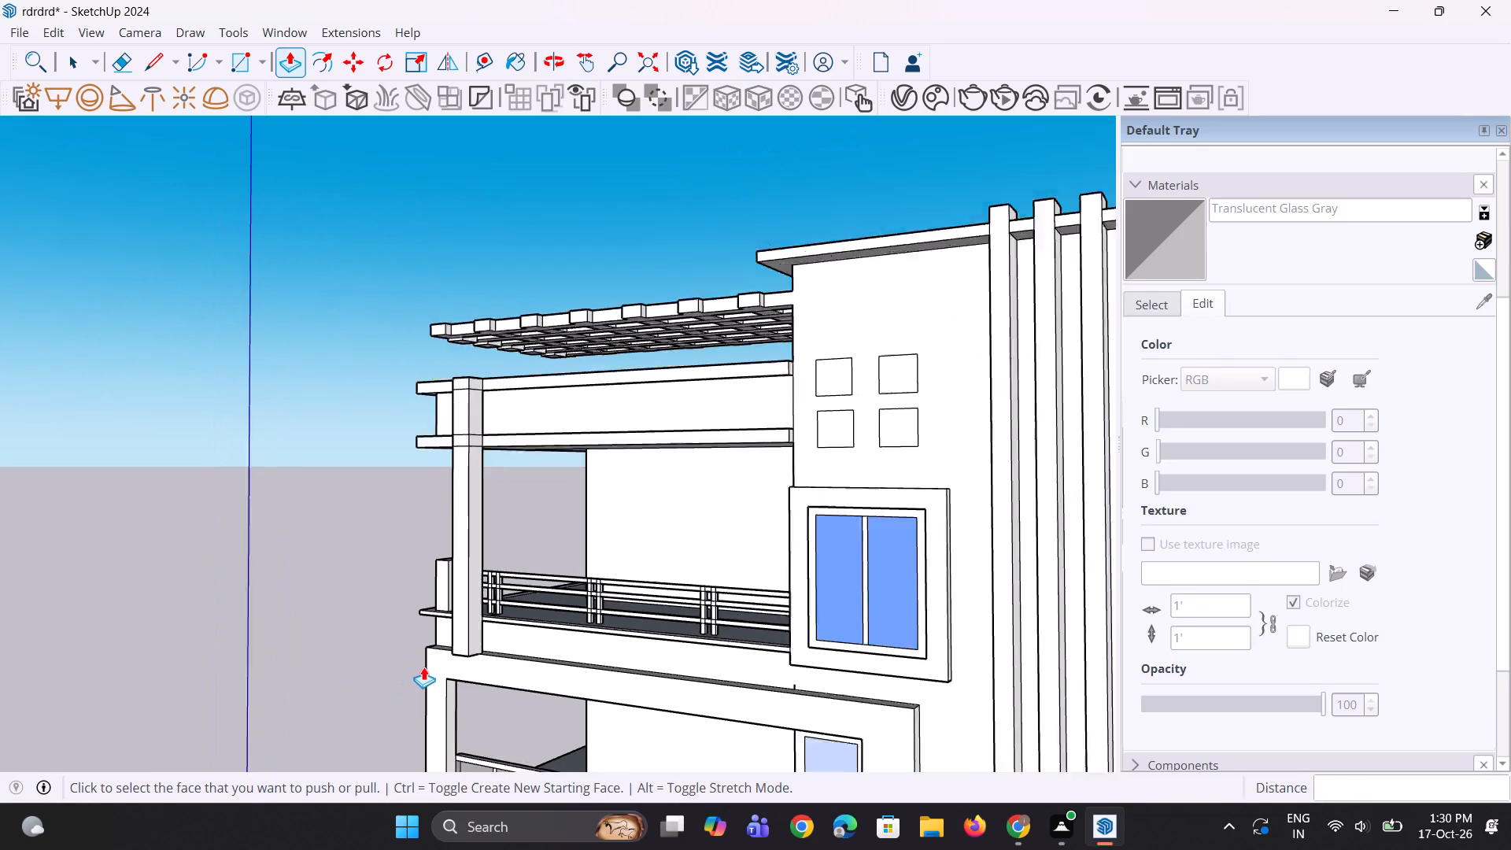
middle_drag(422, 659, 1062, 648)
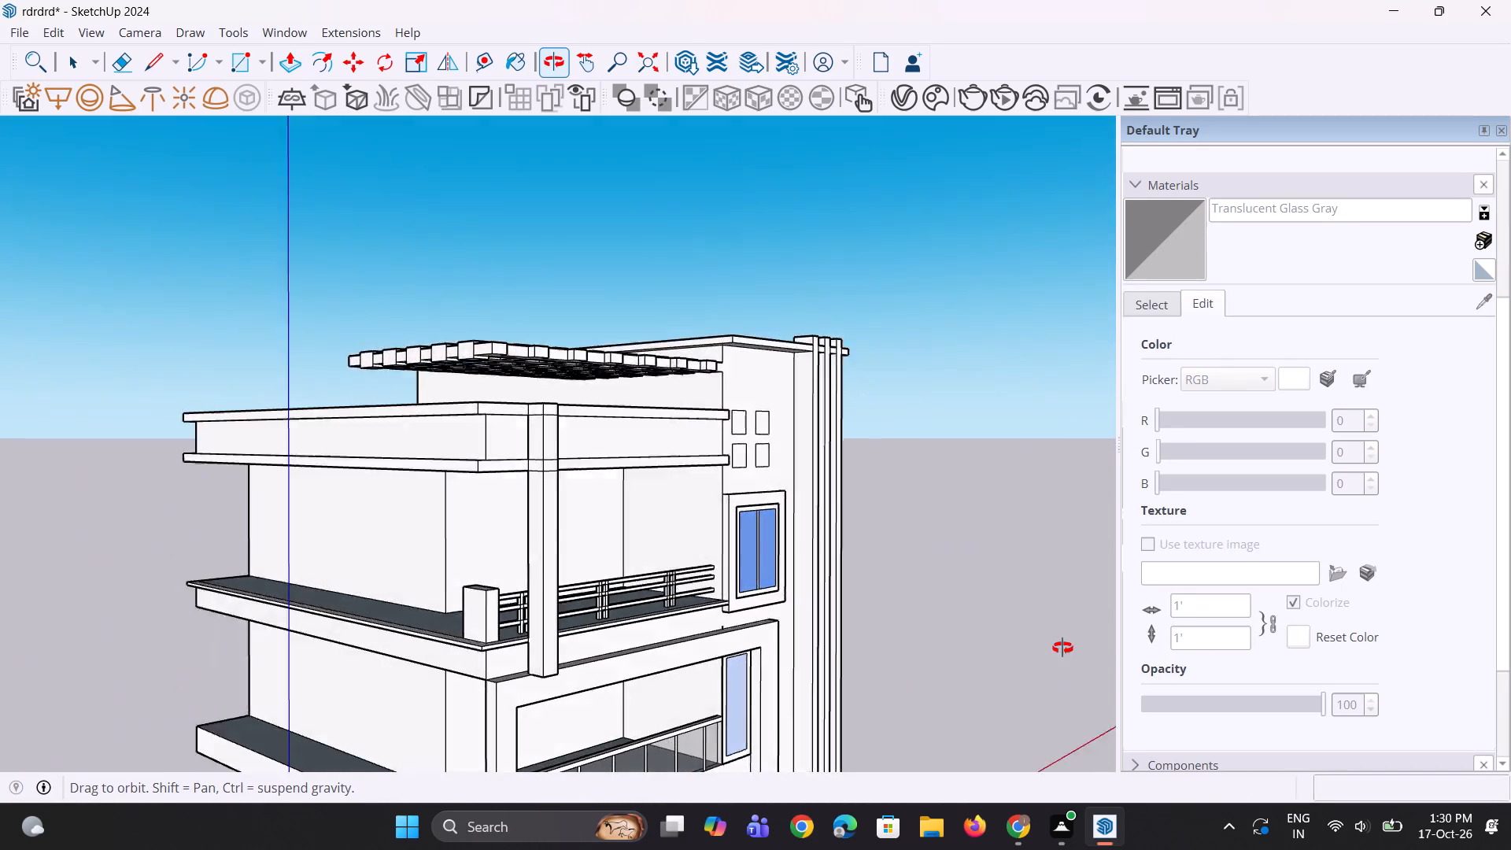
middle_drag(1062, 648, 1104, 625)
scroll(515, 534, up, 7)
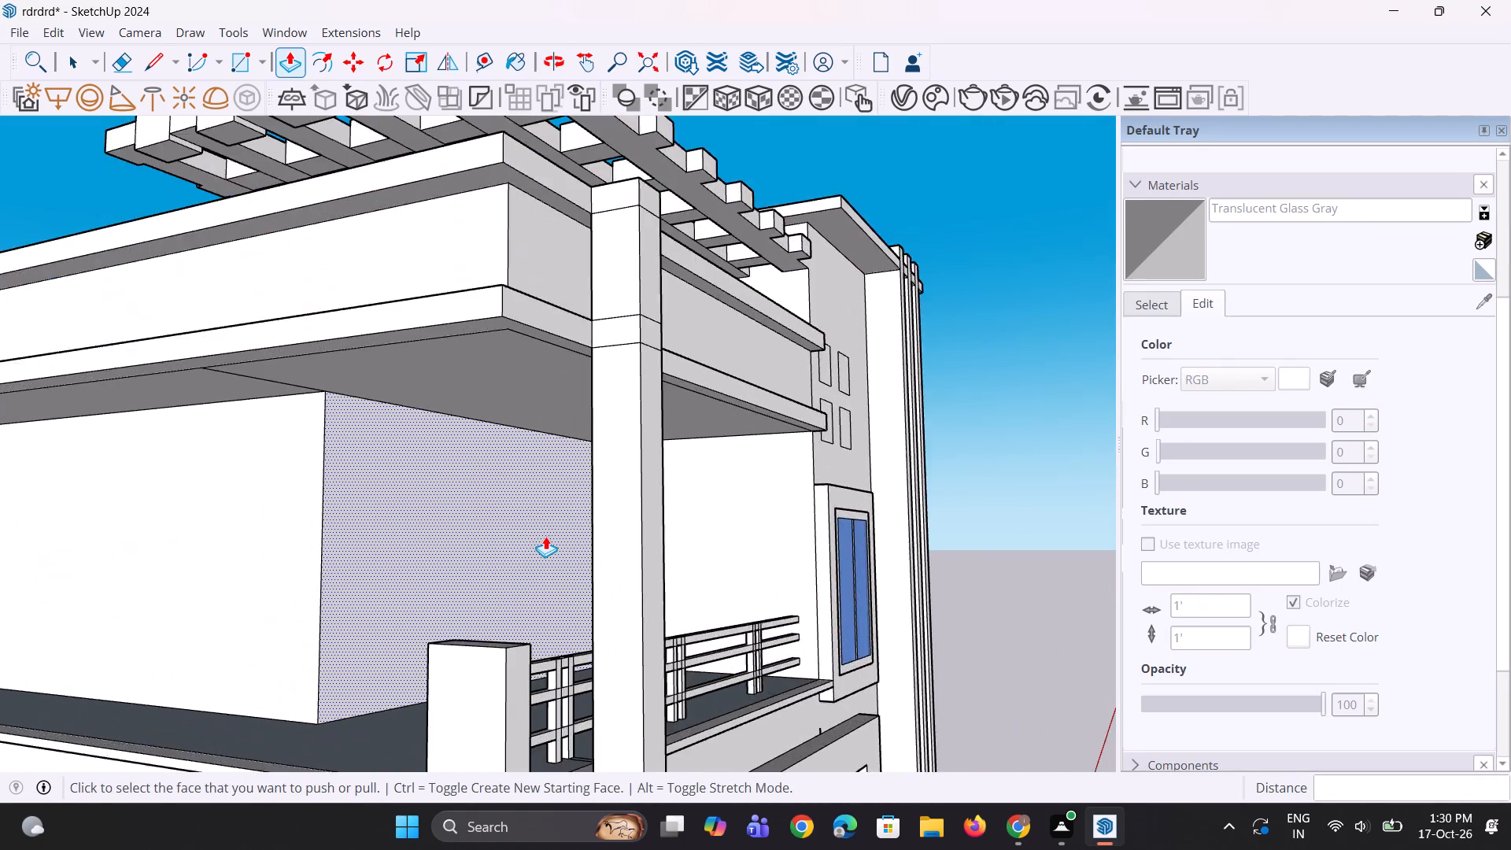
scroll(545, 536, down, 9)
middle_drag(627, 550, 776, 566)
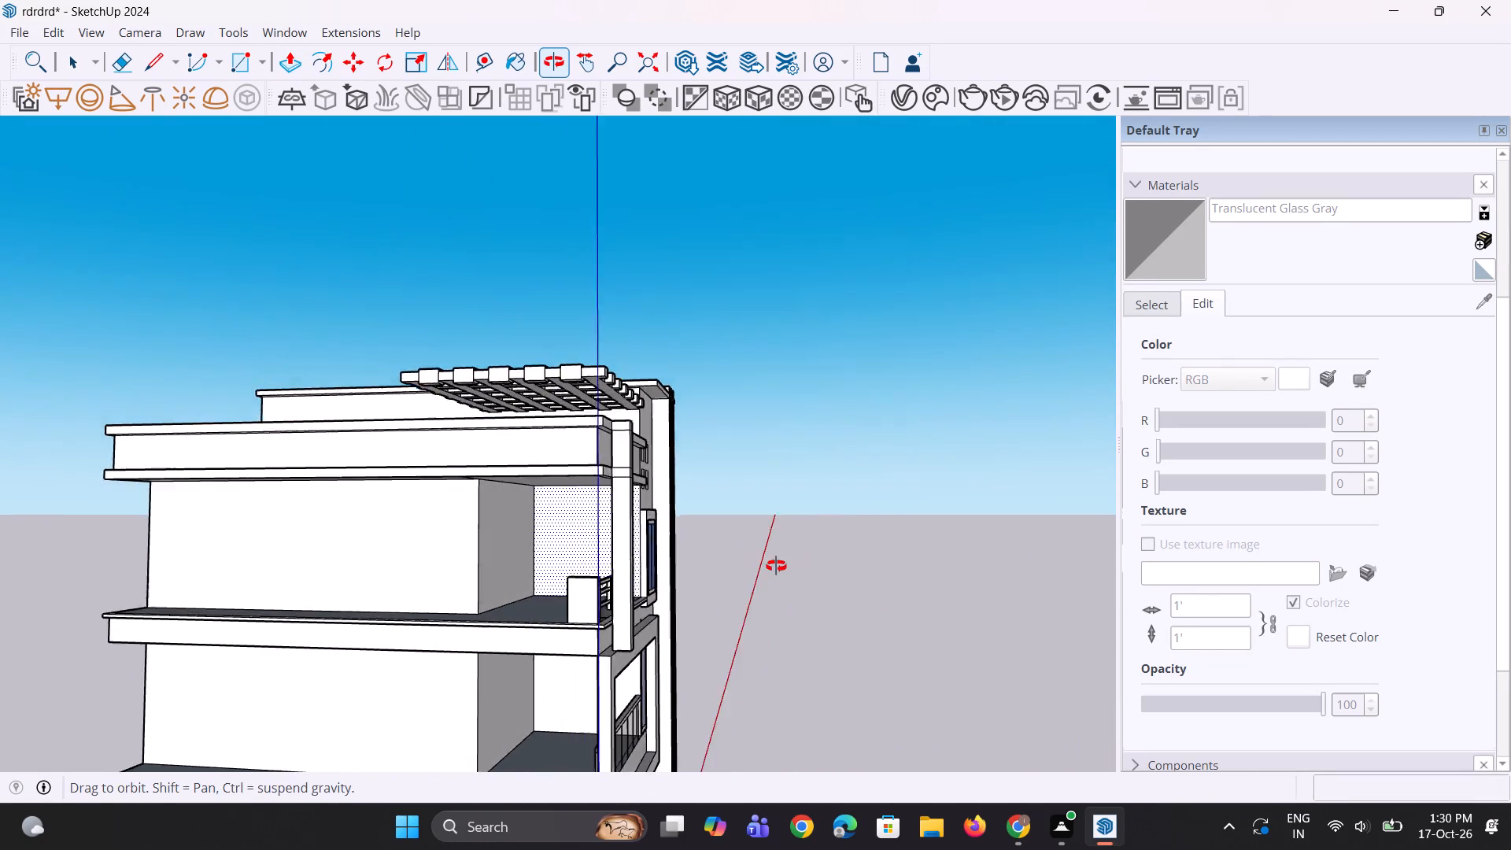
middle_drag(776, 566, 870, 556)
scroll(666, 498, up, 5)
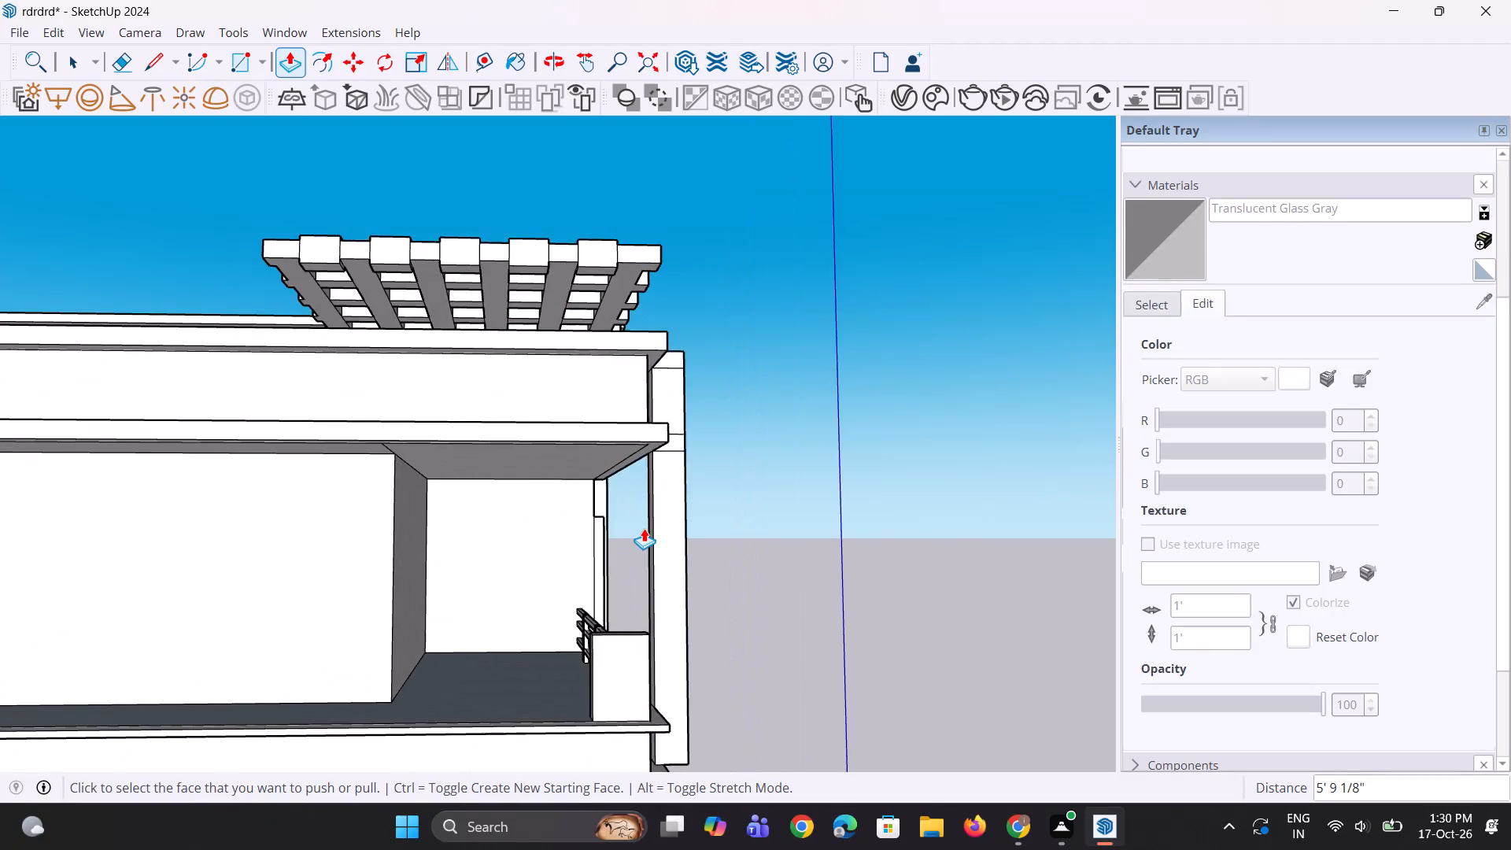
scroll(644, 528, up, 5)
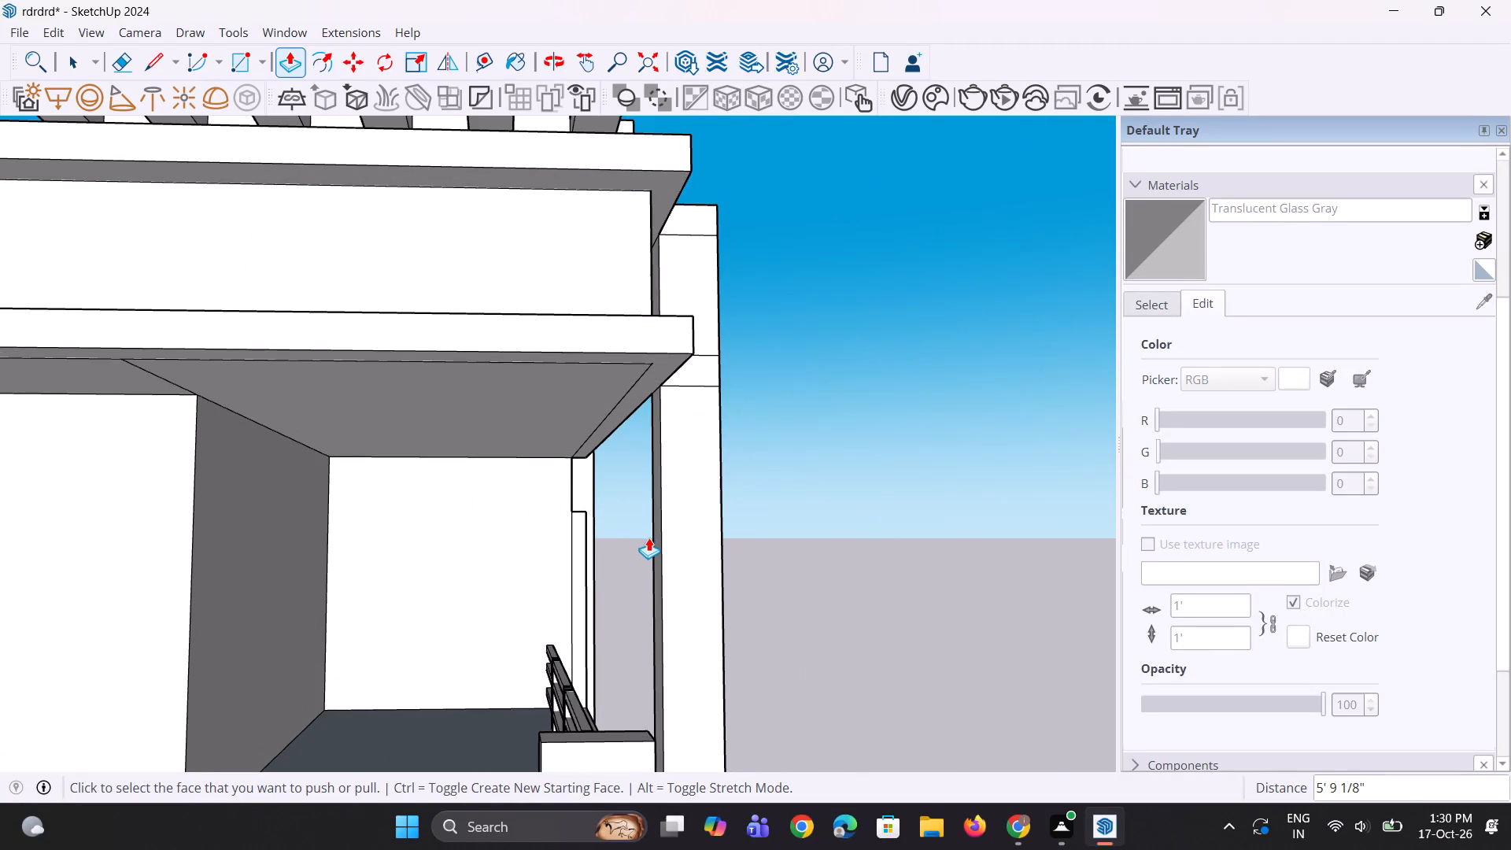
click(649, 539)
click(656, 542)
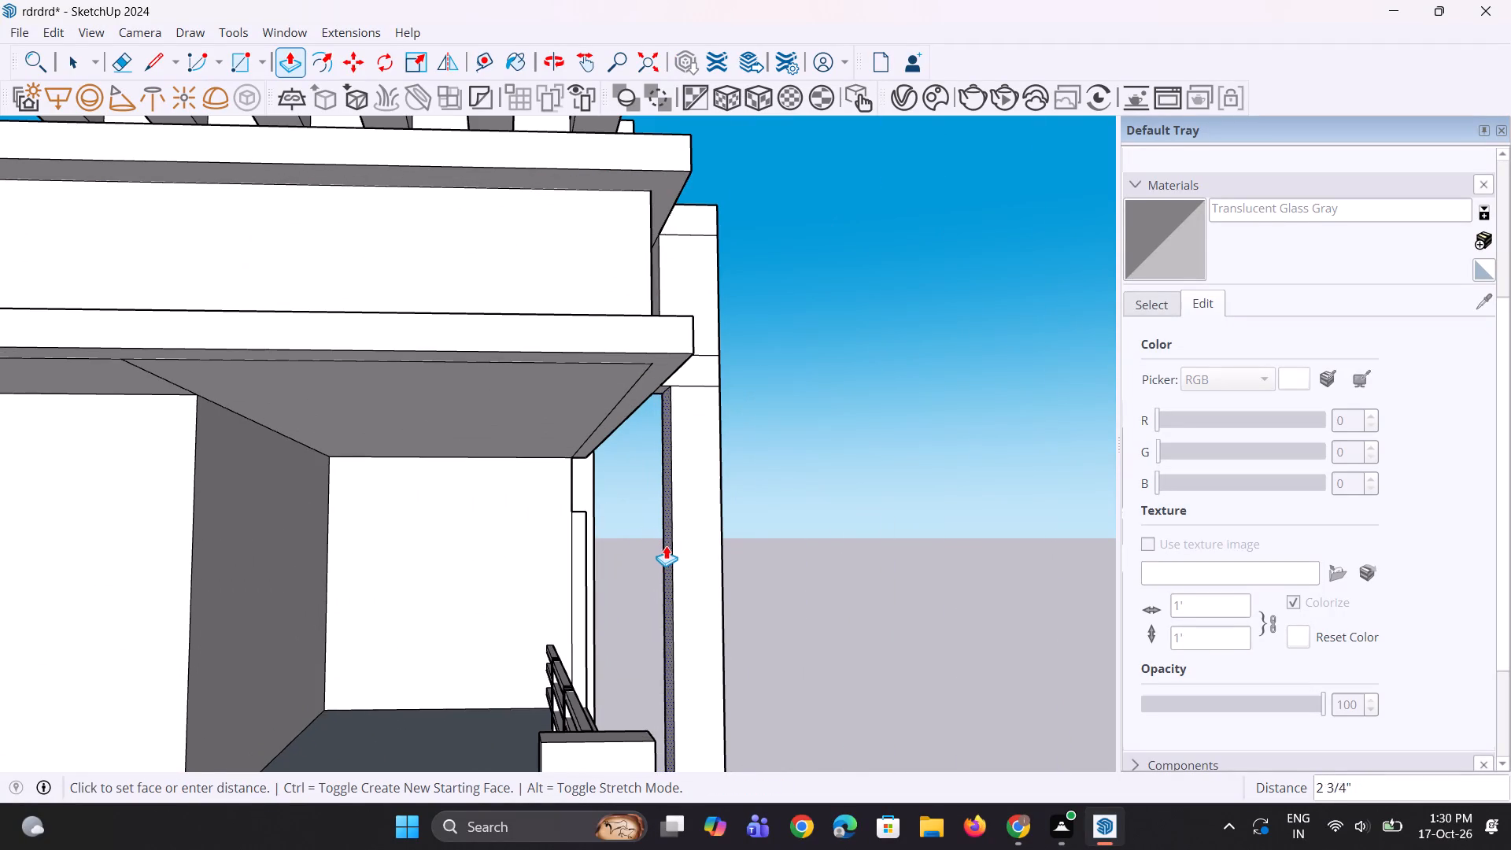
click(680, 554)
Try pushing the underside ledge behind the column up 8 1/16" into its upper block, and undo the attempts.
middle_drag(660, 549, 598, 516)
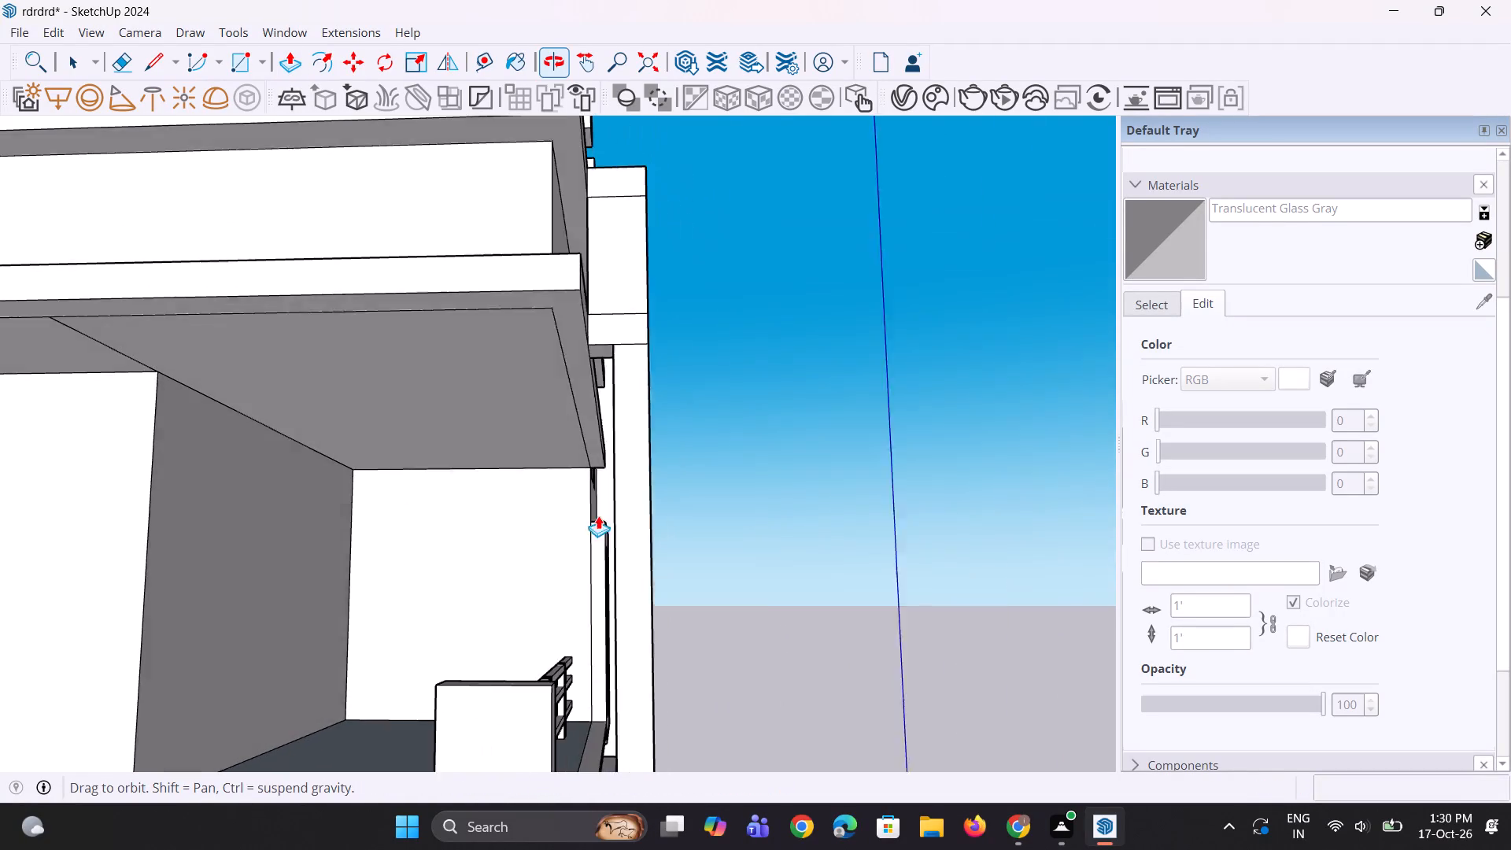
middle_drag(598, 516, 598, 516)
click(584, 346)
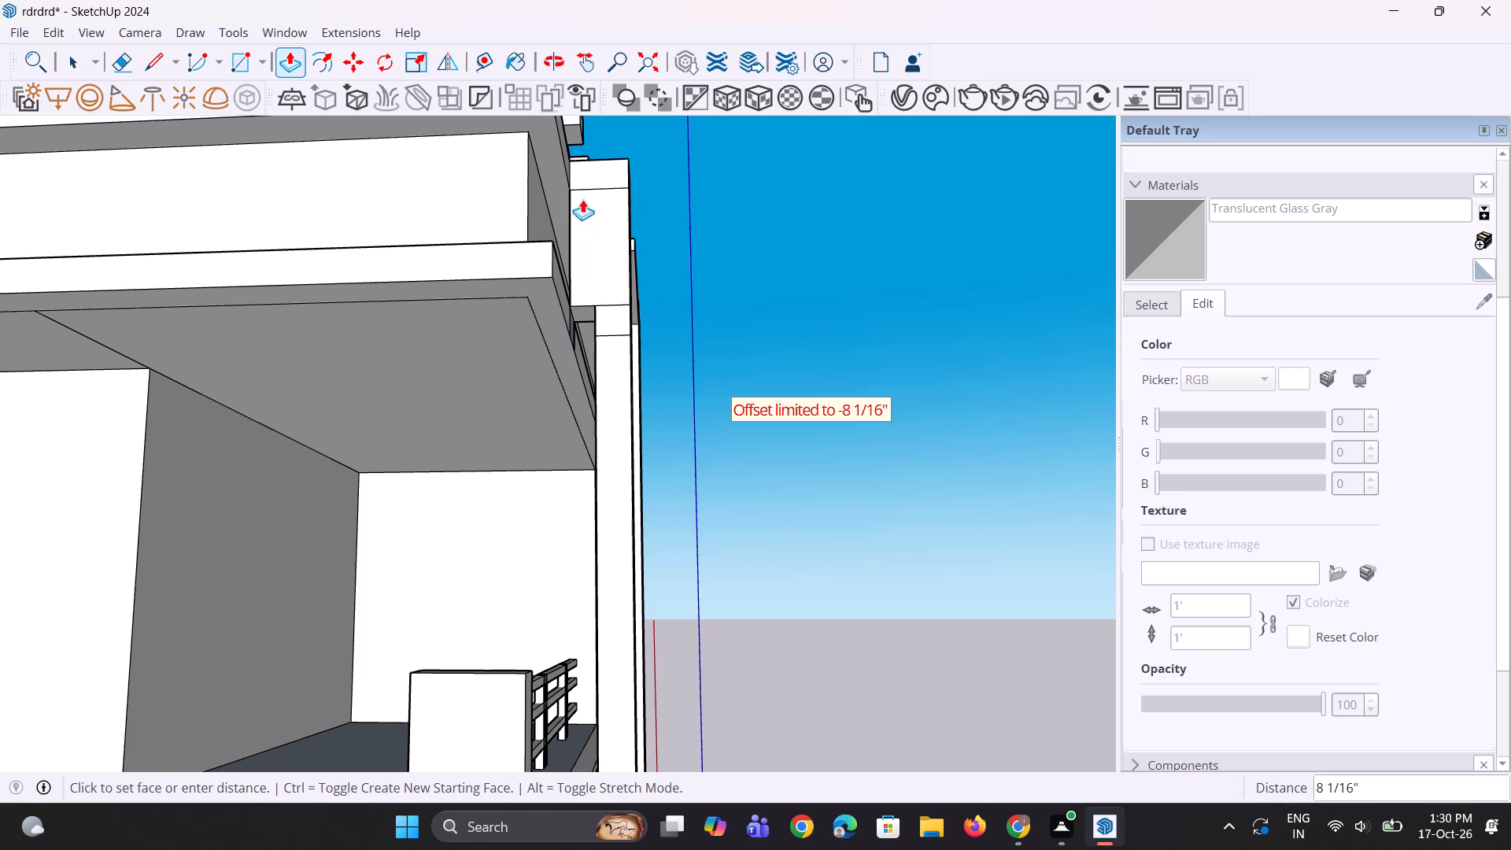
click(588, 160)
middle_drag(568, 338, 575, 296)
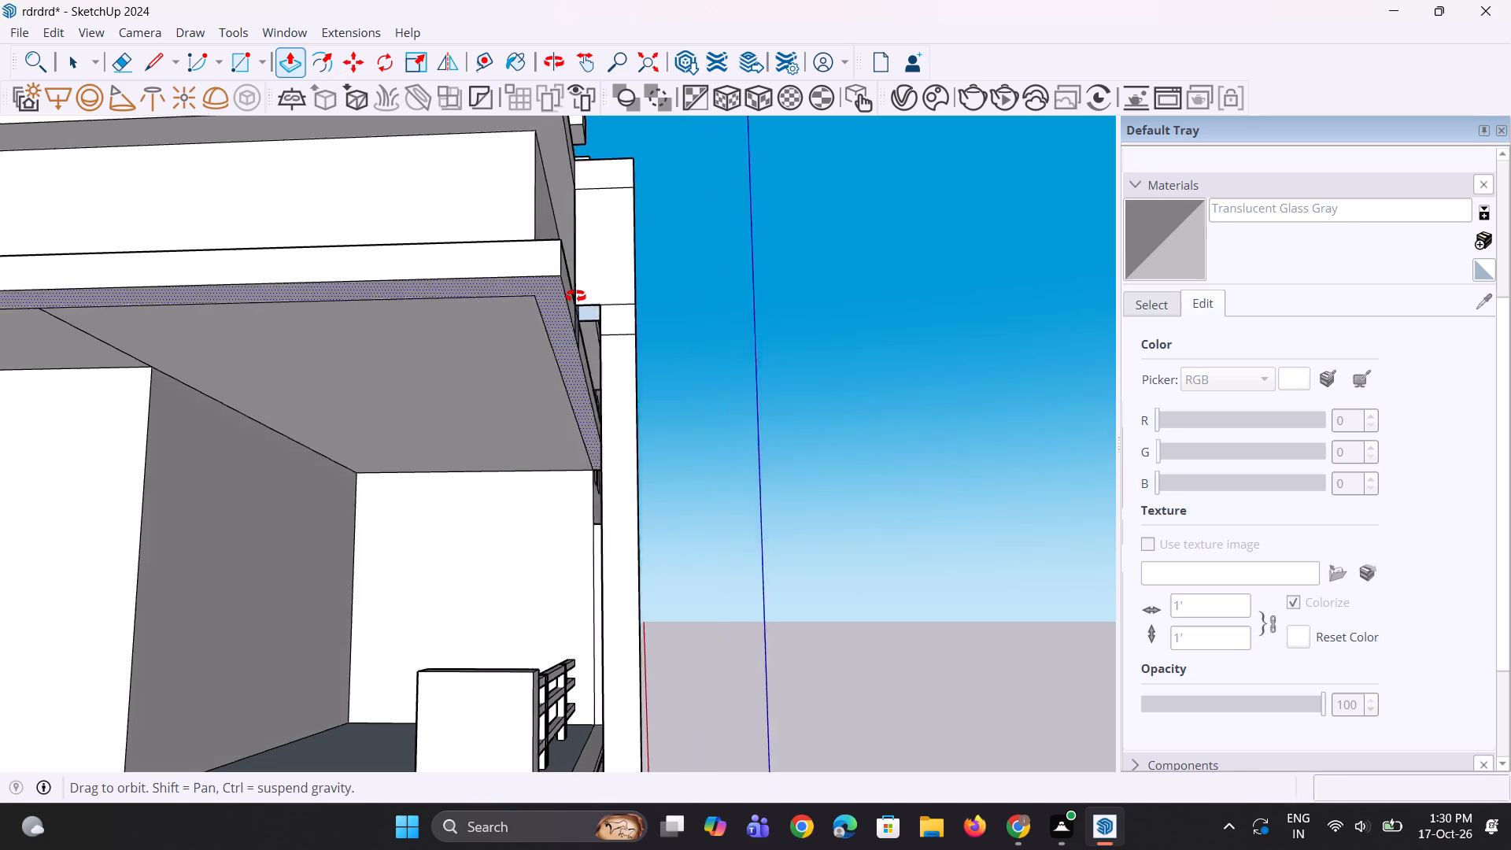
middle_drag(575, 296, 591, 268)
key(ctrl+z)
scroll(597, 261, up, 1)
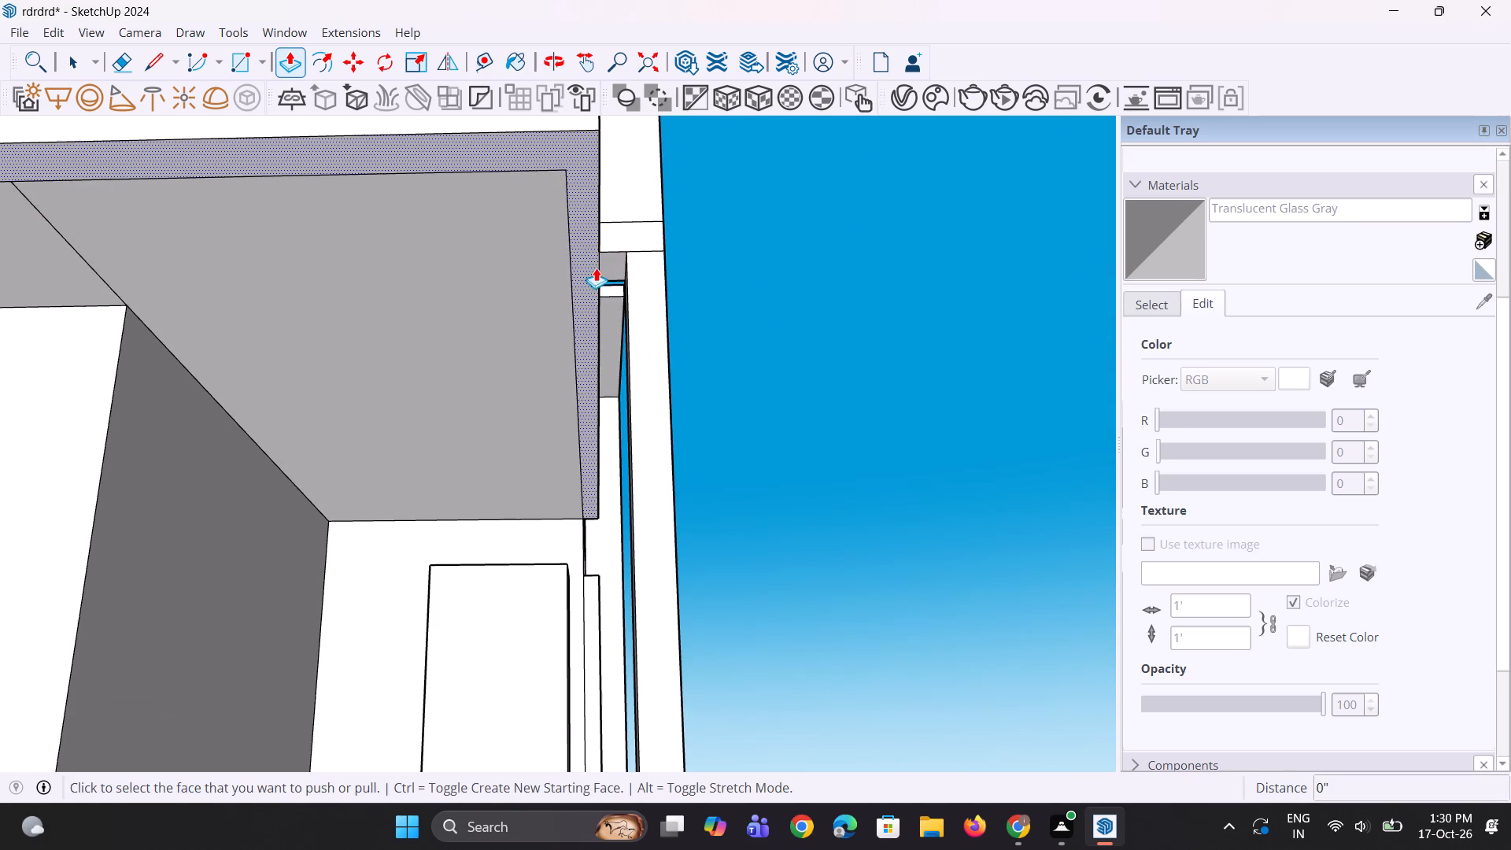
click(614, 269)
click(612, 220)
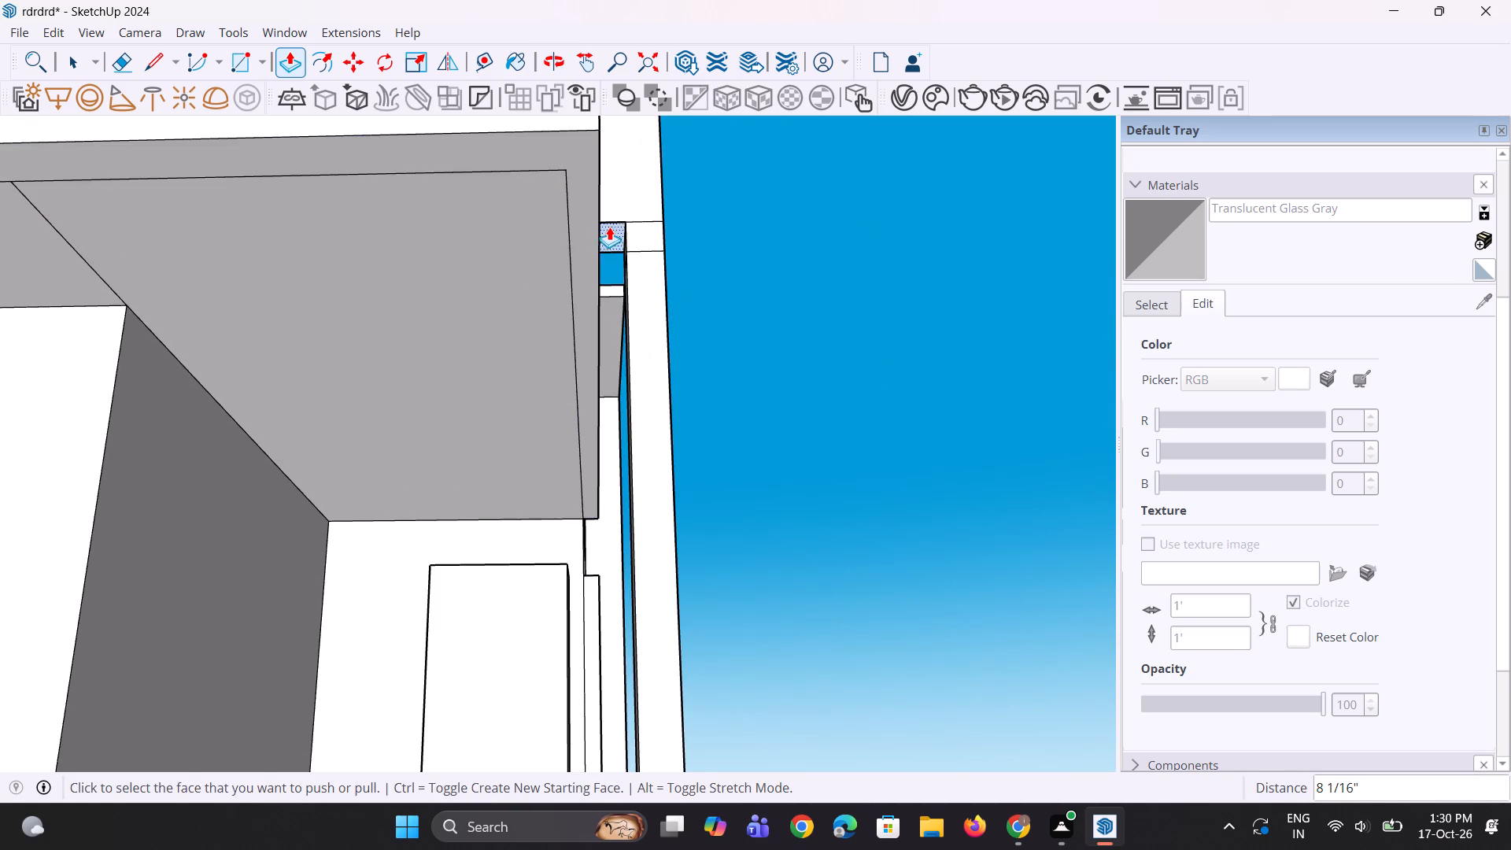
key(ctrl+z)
Erase the two horizontal dividing lines across the front and side faces of the column's upper block.
middle_drag(578, 328, 368, 501)
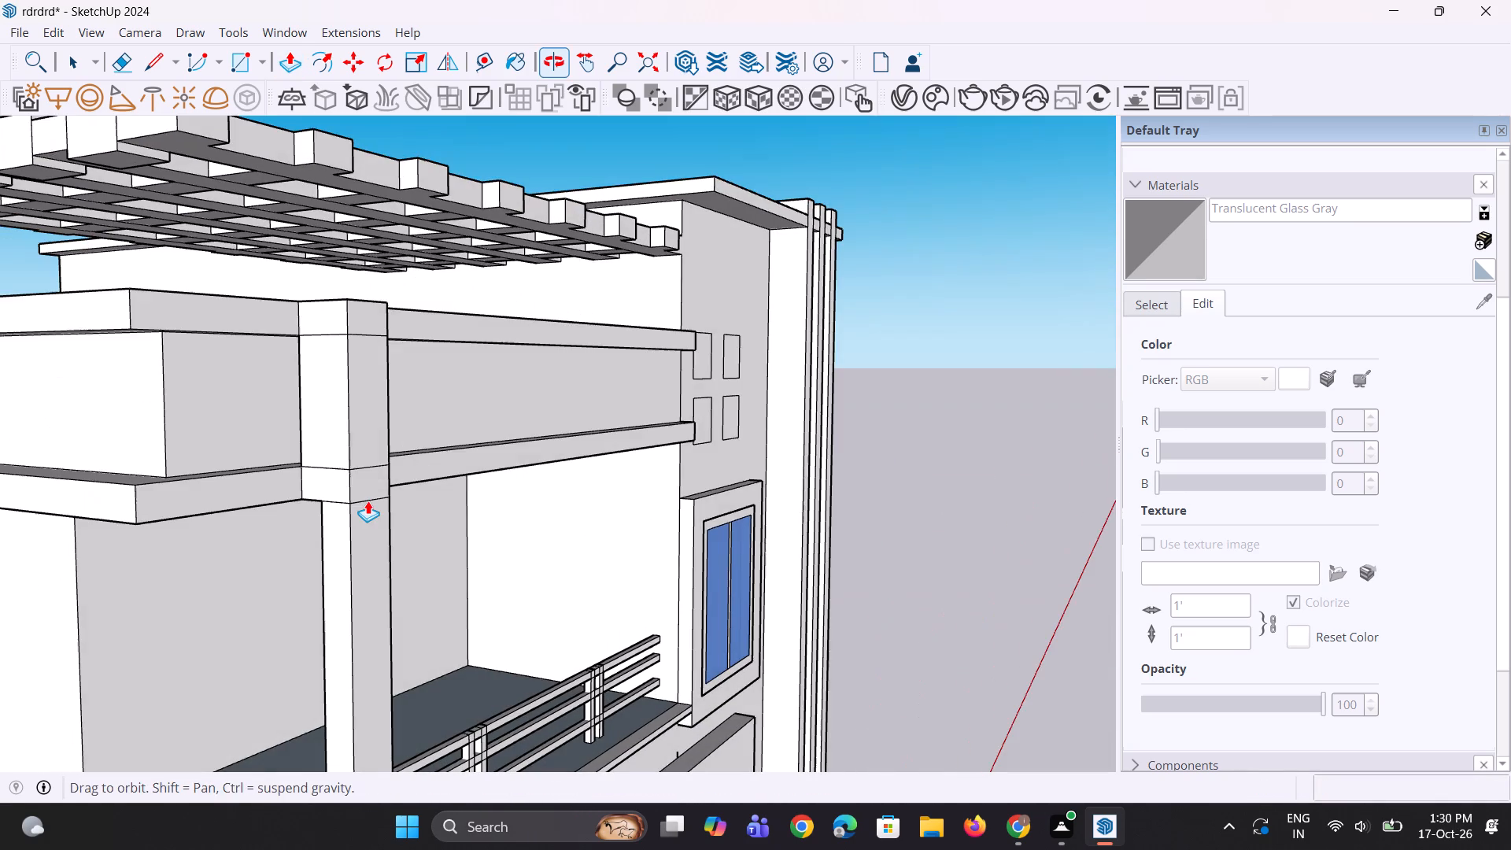
key(e)
click(341, 469)
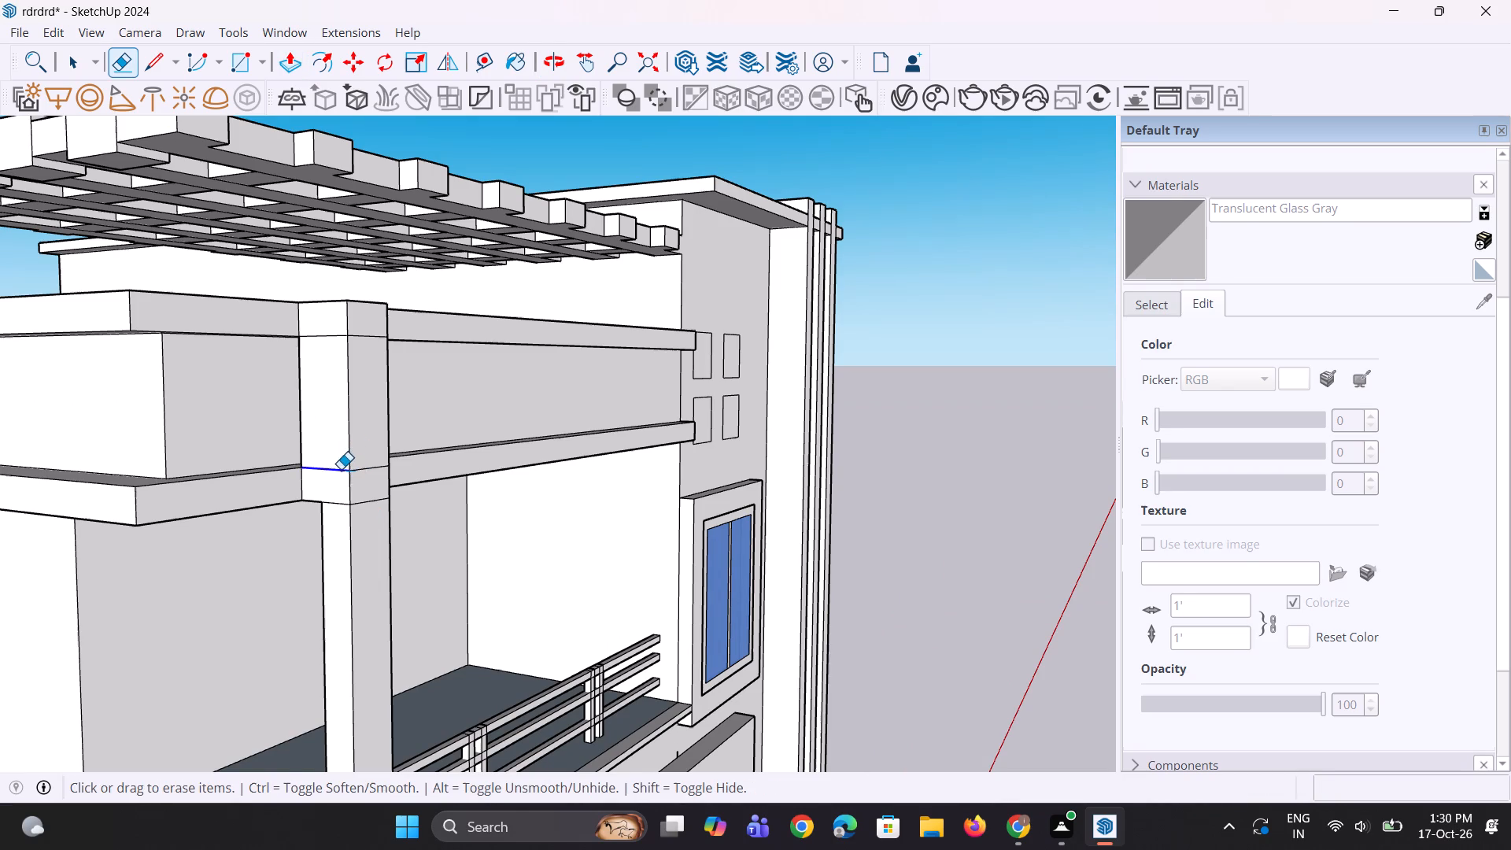
click(360, 469)
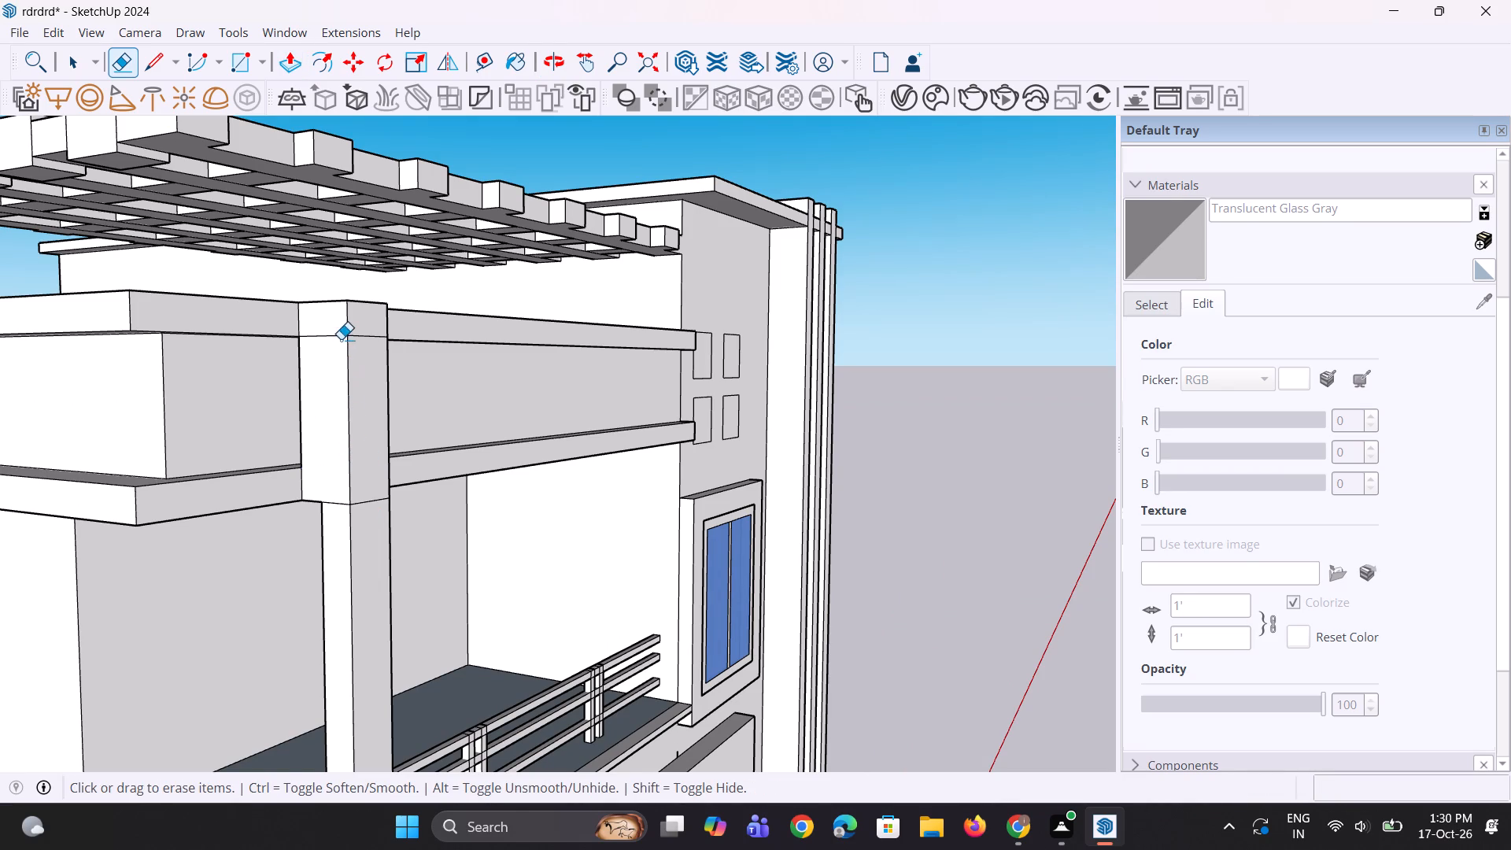
click(341, 335)
click(368, 337)
Push the underside ledge behind the column up 8 1/16", and a further 2' 8" or so towards the upper roof band.
middle_drag(350, 434, 588, 336)
key(p)
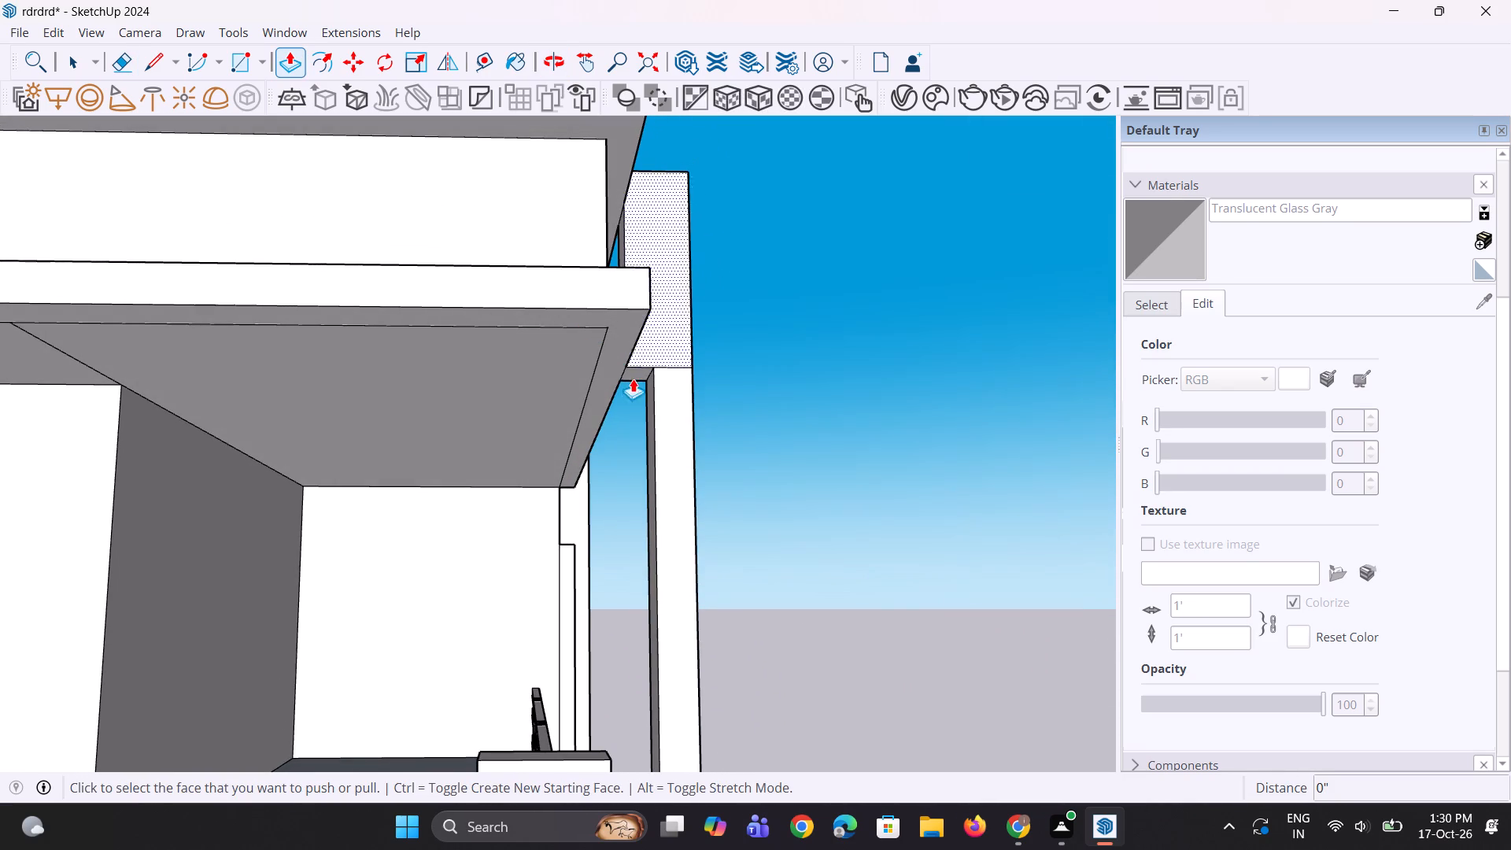
click(634, 379)
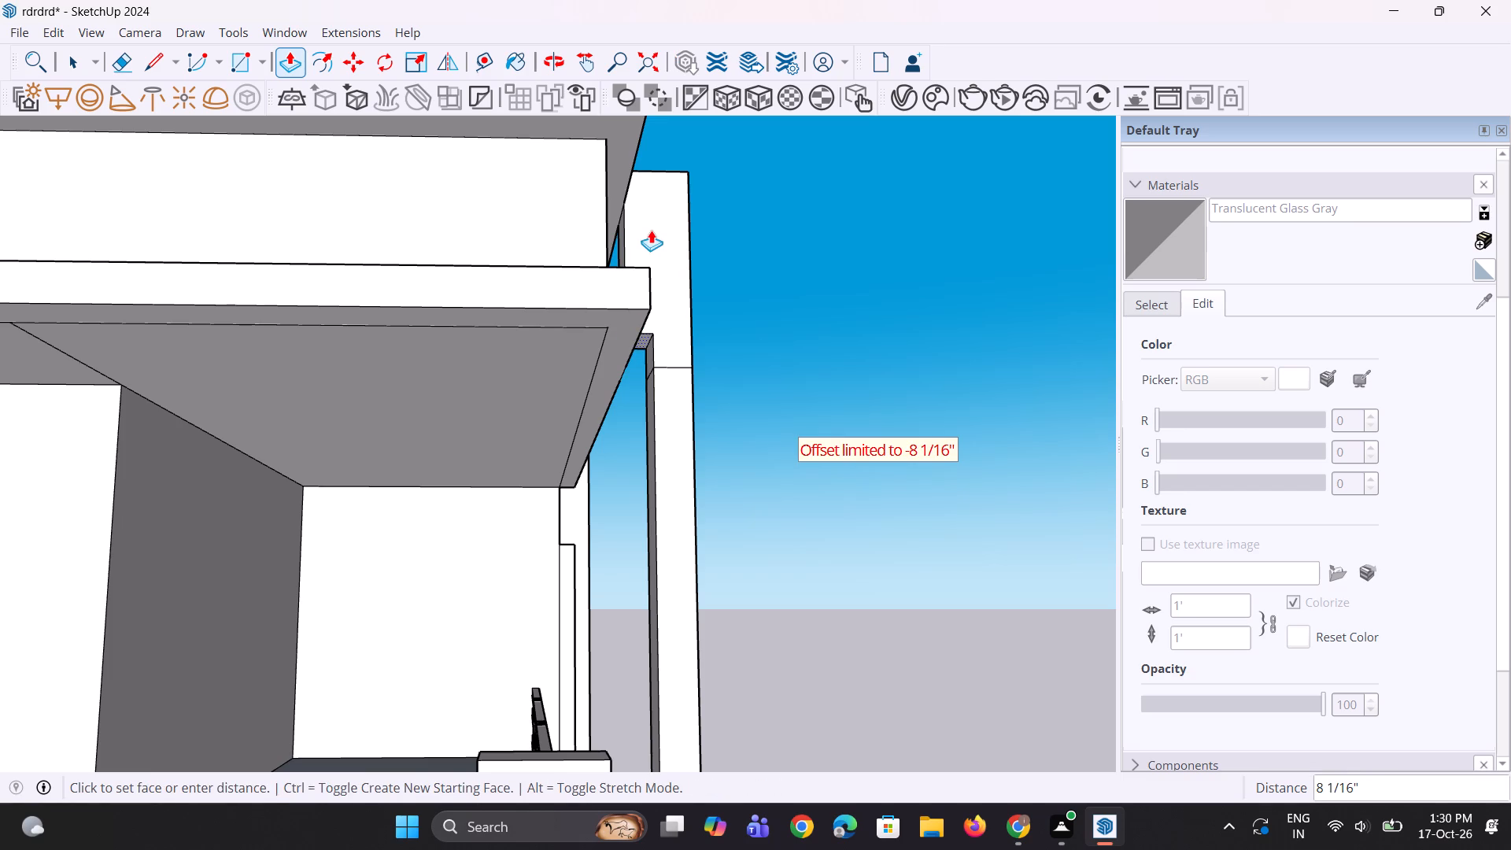
click(651, 230)
middle_drag(627, 417, 565, 434)
scroll(534, 386, up, 1)
click(523, 360)
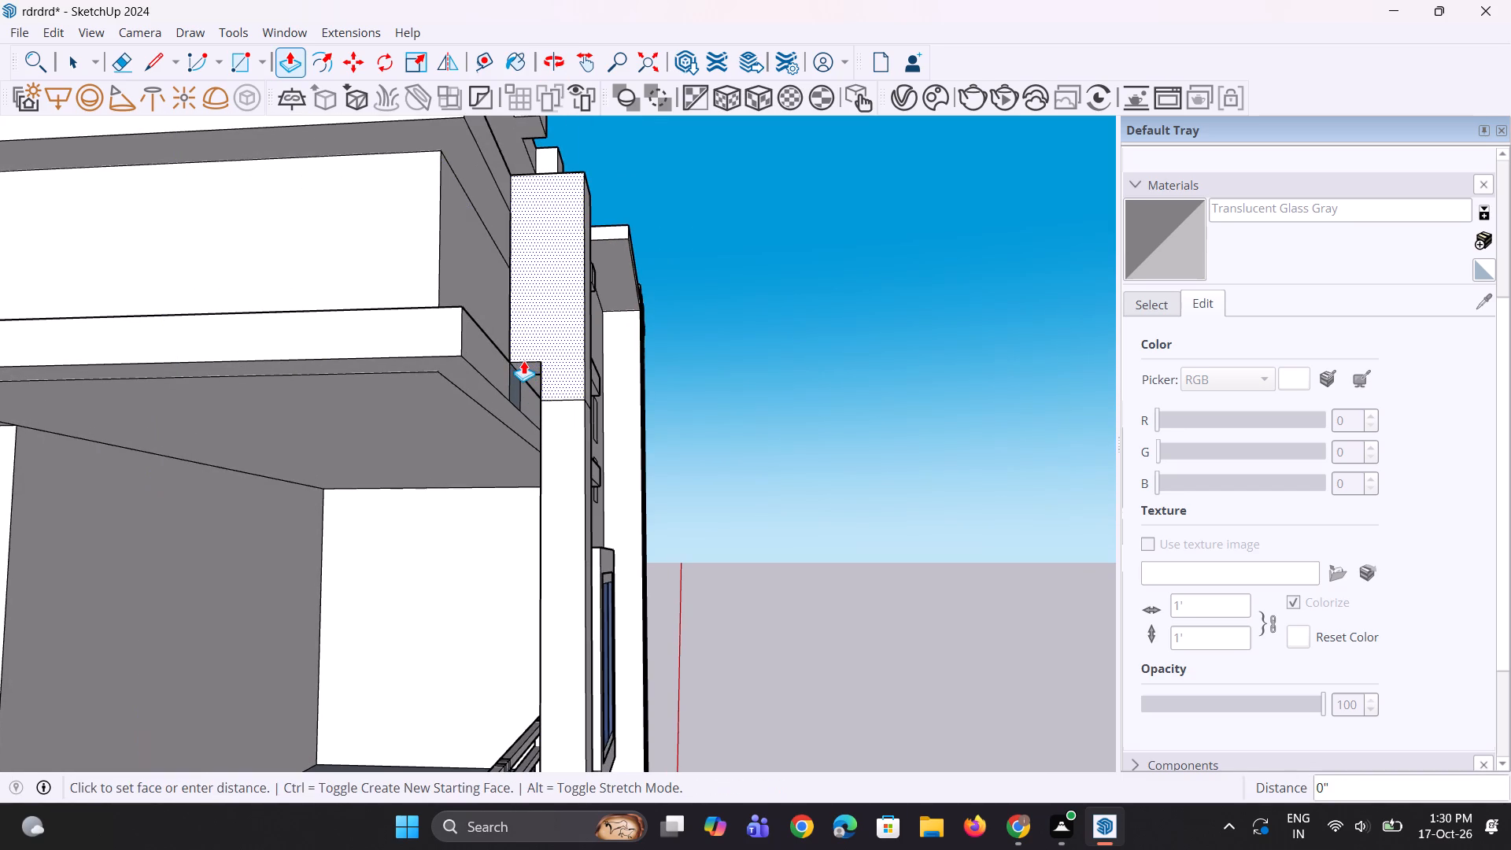
key(Escape)
scroll(523, 372, up, 1)
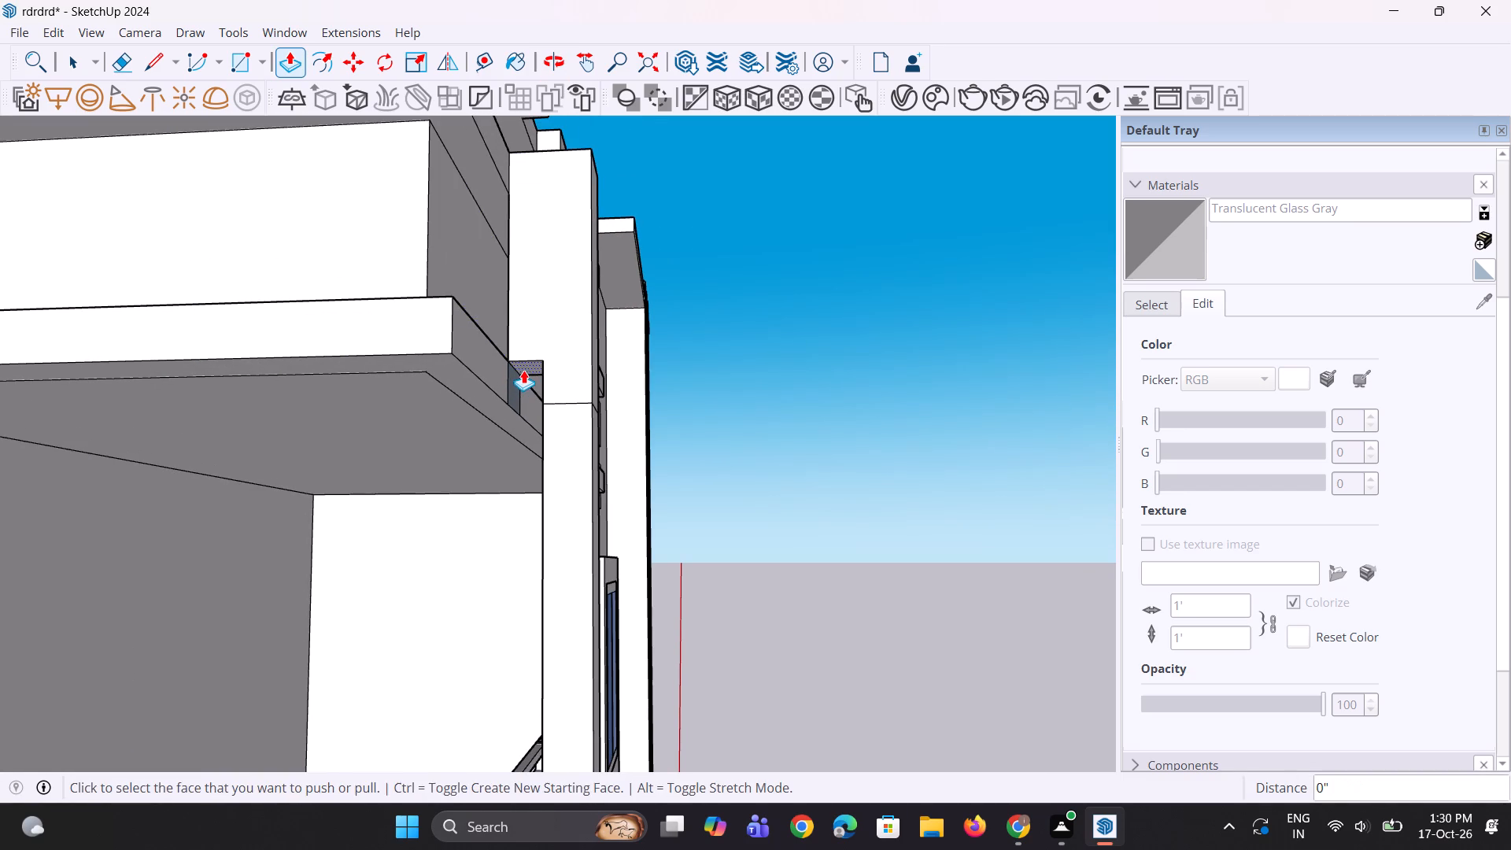
click(523, 370)
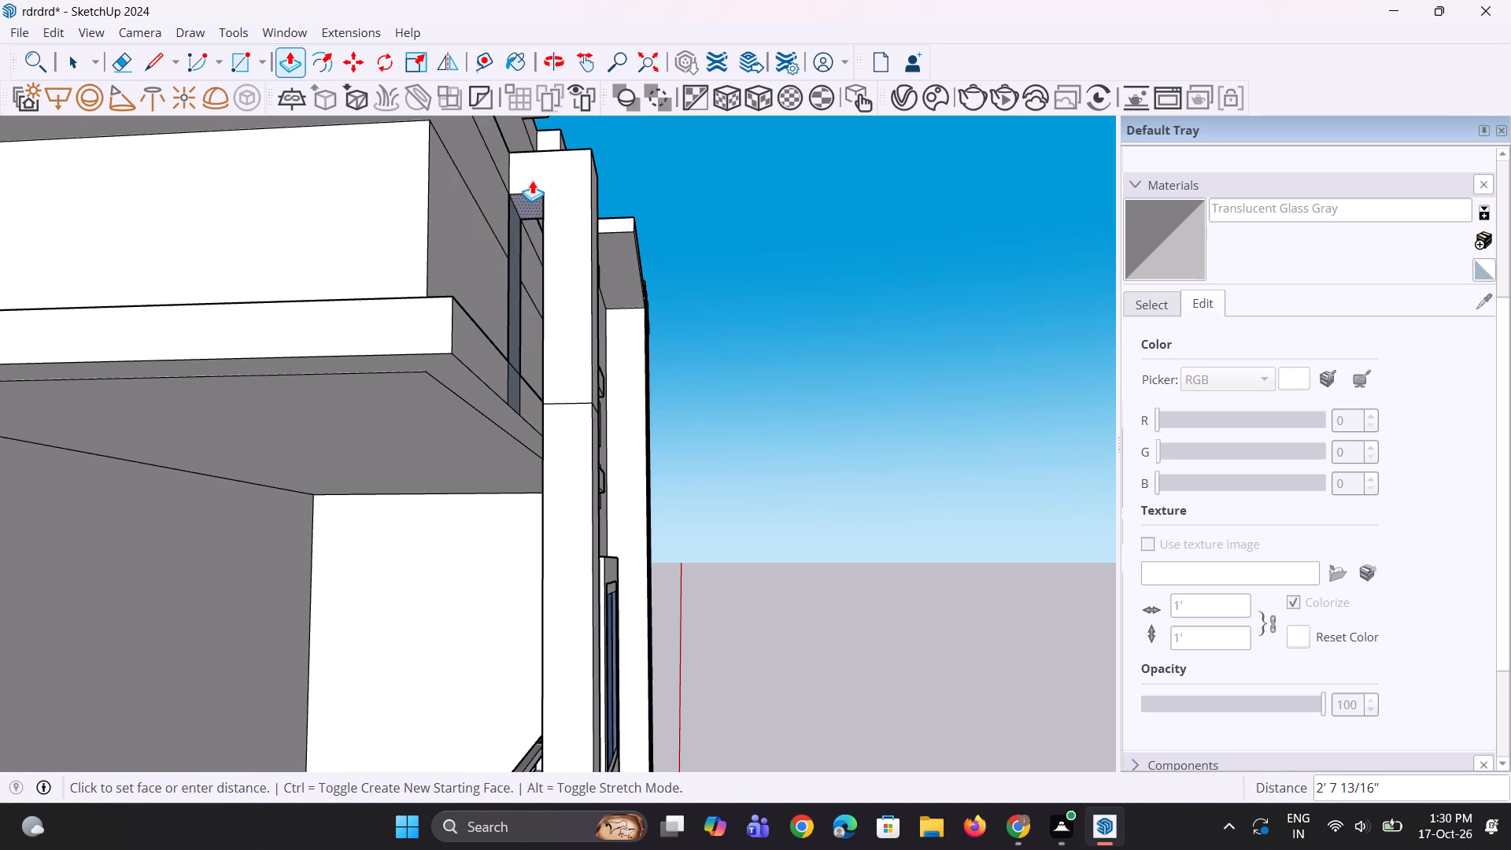
click(532, 172)
Erase the horizontal seam lines across the column's outer side and front faces just below the lower roof band.
scroll(515, 452, down, 4)
middle_drag(541, 442, 624, 424)
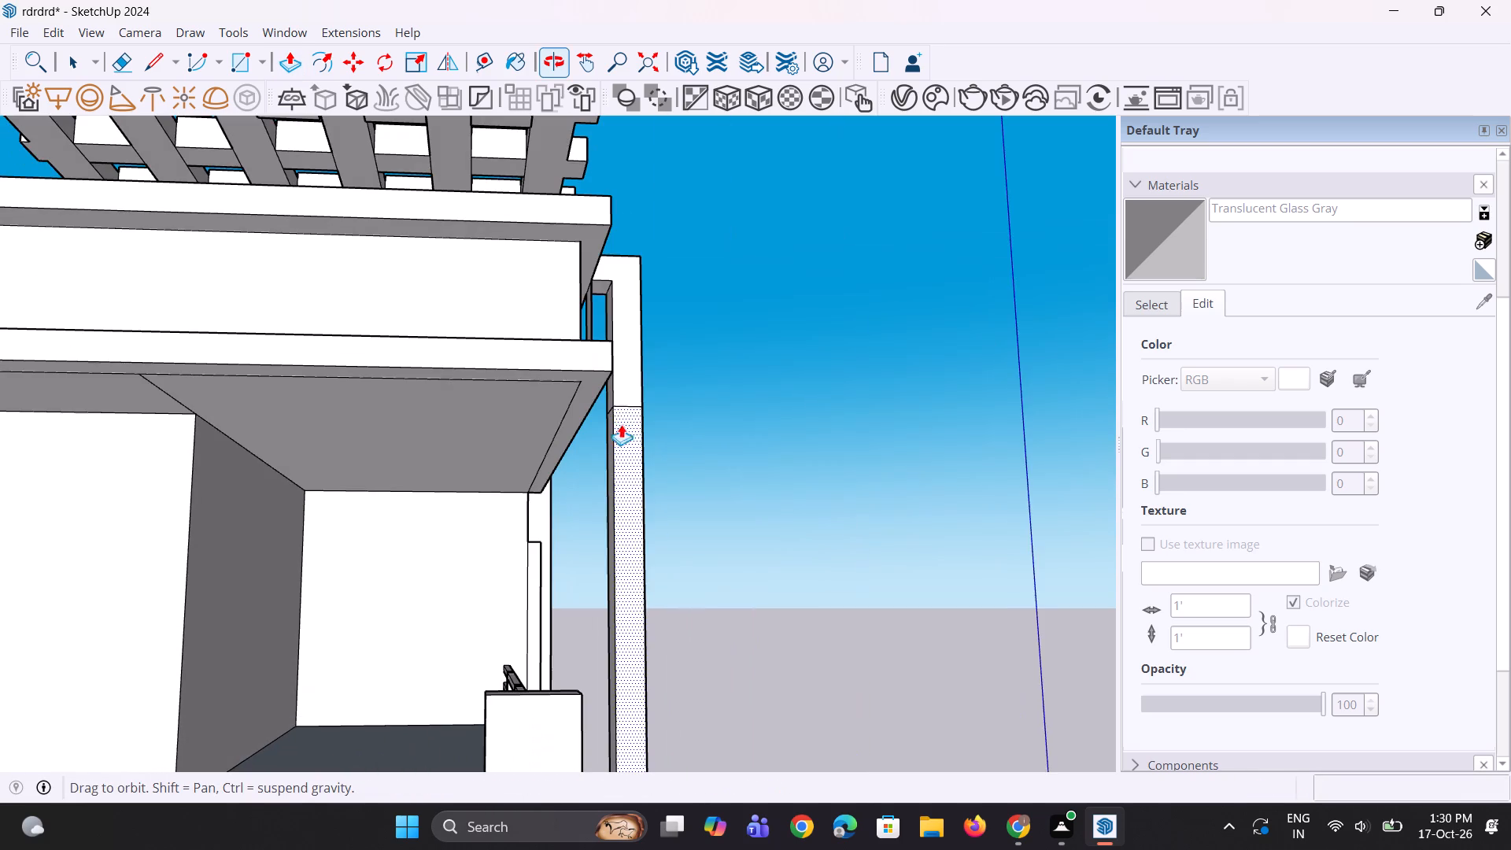
scroll(608, 433, up, 6)
key(e)
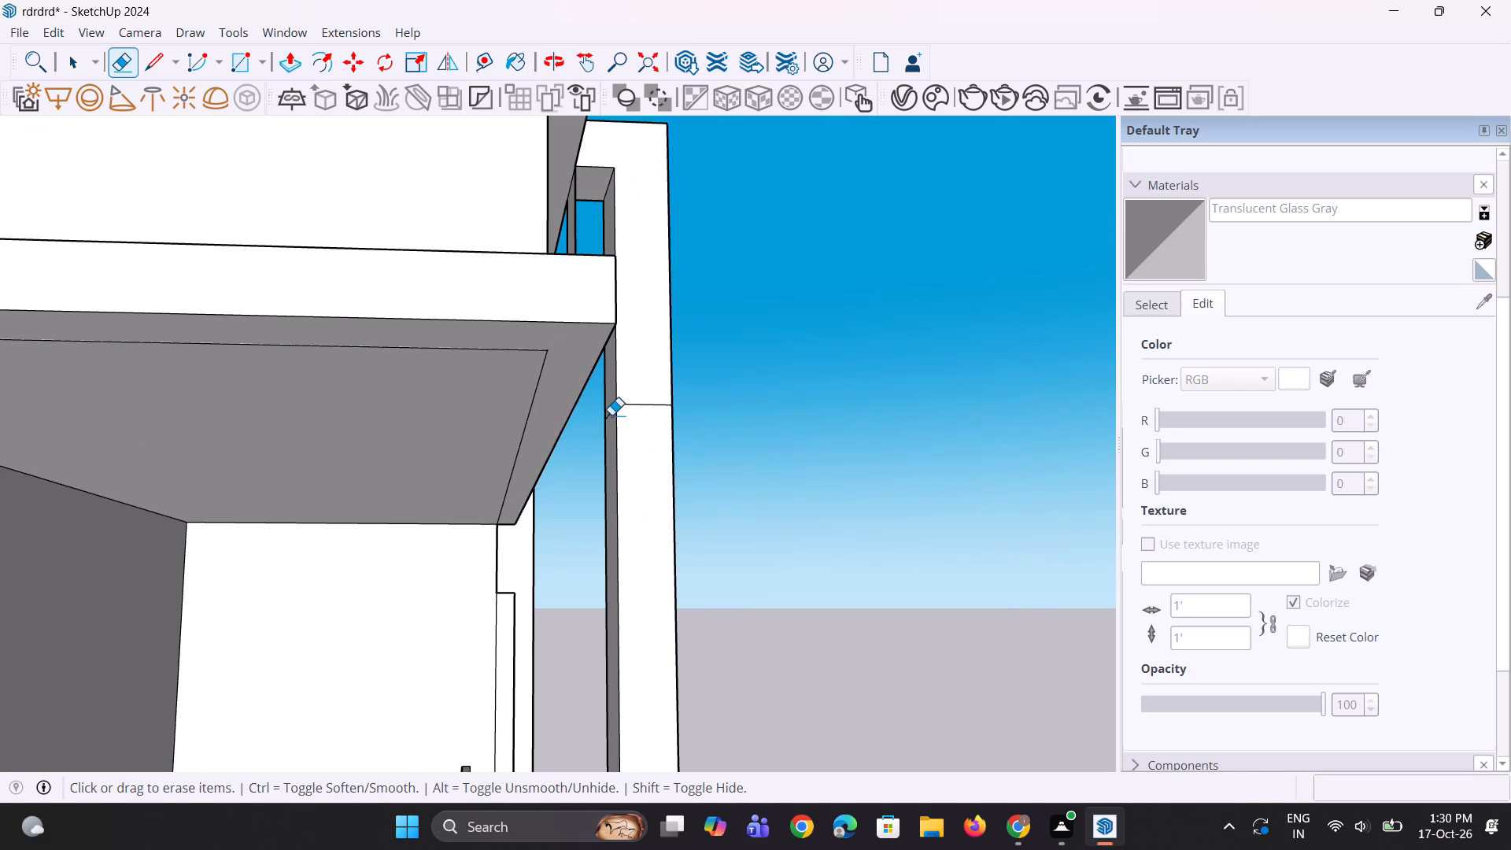
click(611, 415)
click(641, 405)
middle_drag(689, 428, 409, 496)
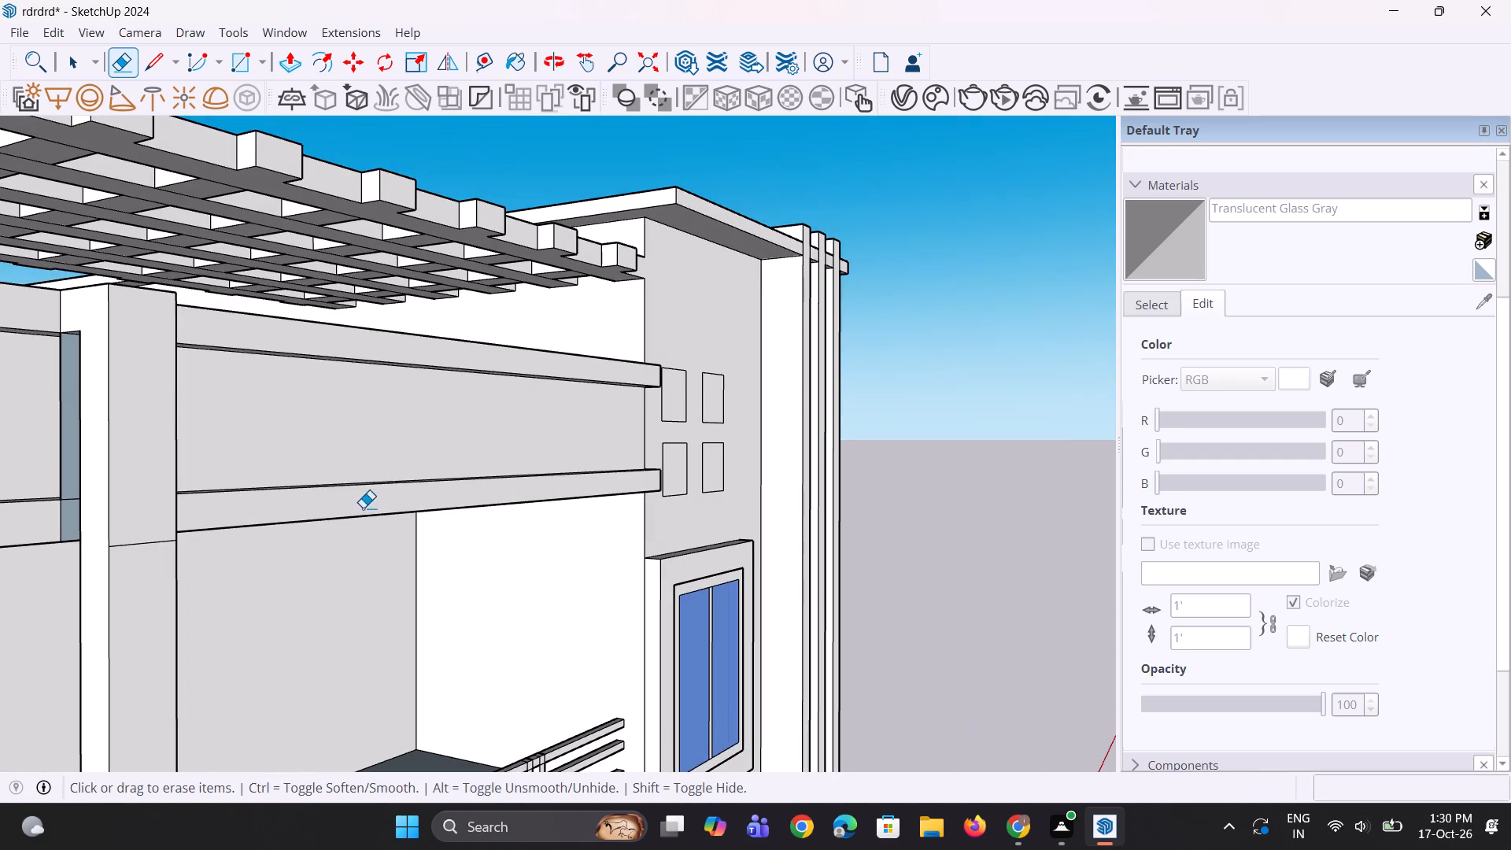
click(164, 545)
scroll(219, 504, down, 5)
middle_drag(211, 562, 107, 584)
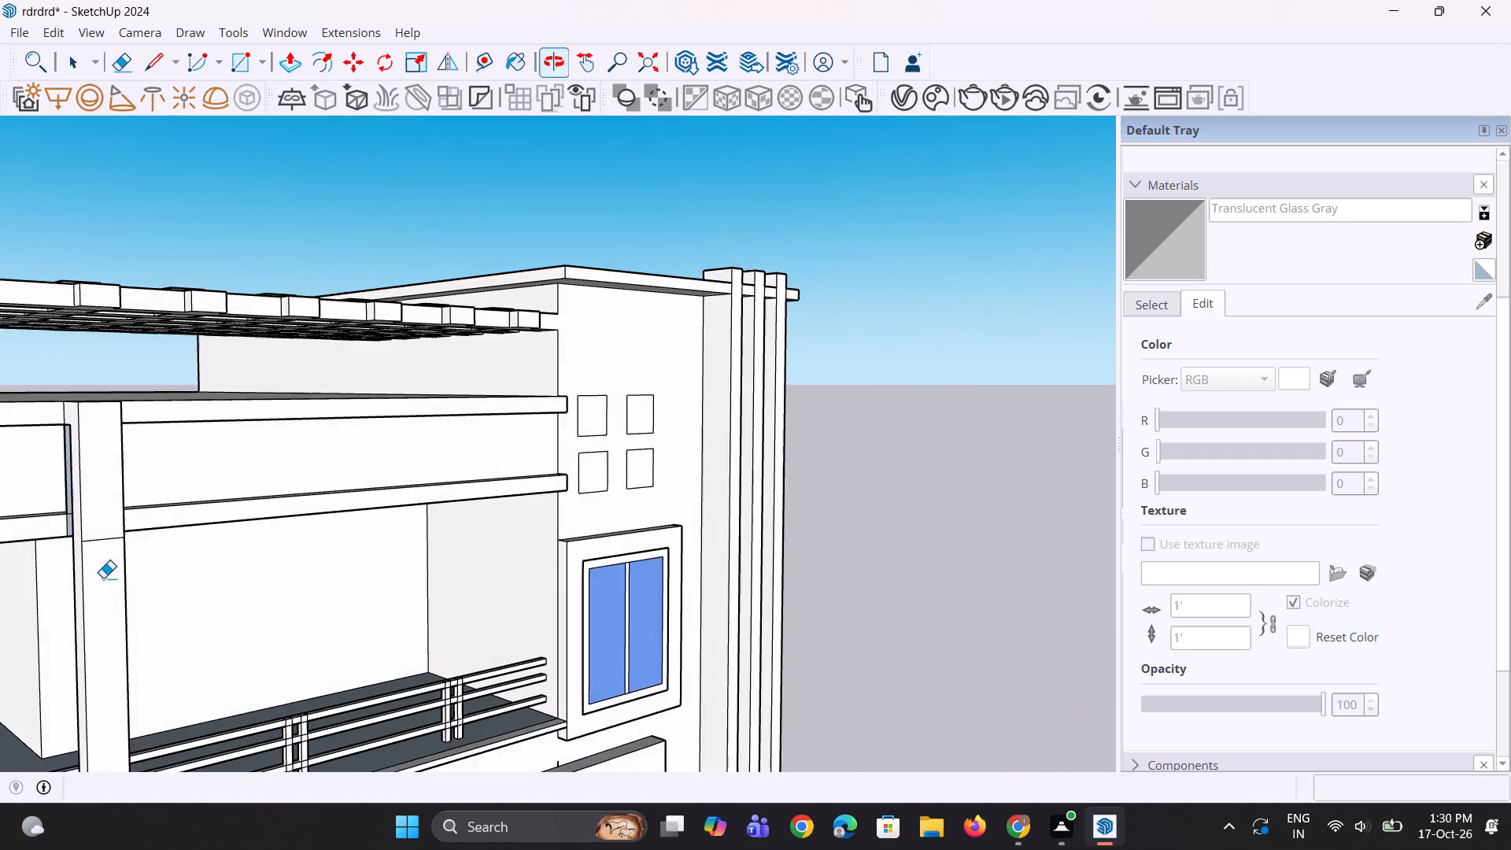
scroll(103, 550, up, 2)
click(111, 538)
middle_drag(320, 531, 0, 612)
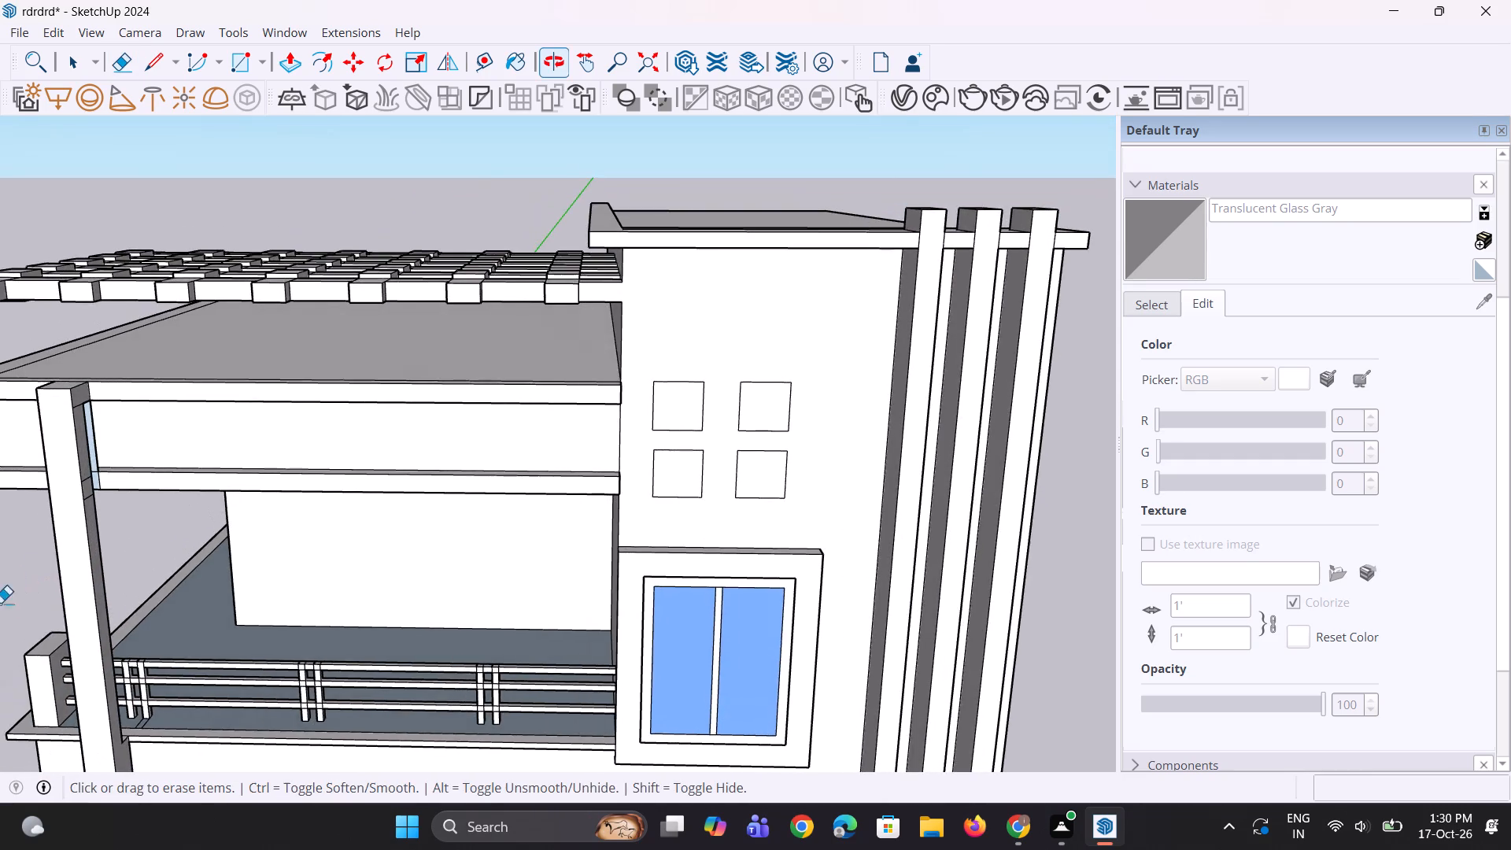
Erase the short leftover lines crossing the column's inner side face near the lower and upper roof bands.
scroll(84, 518, up, 5)
click(88, 471)
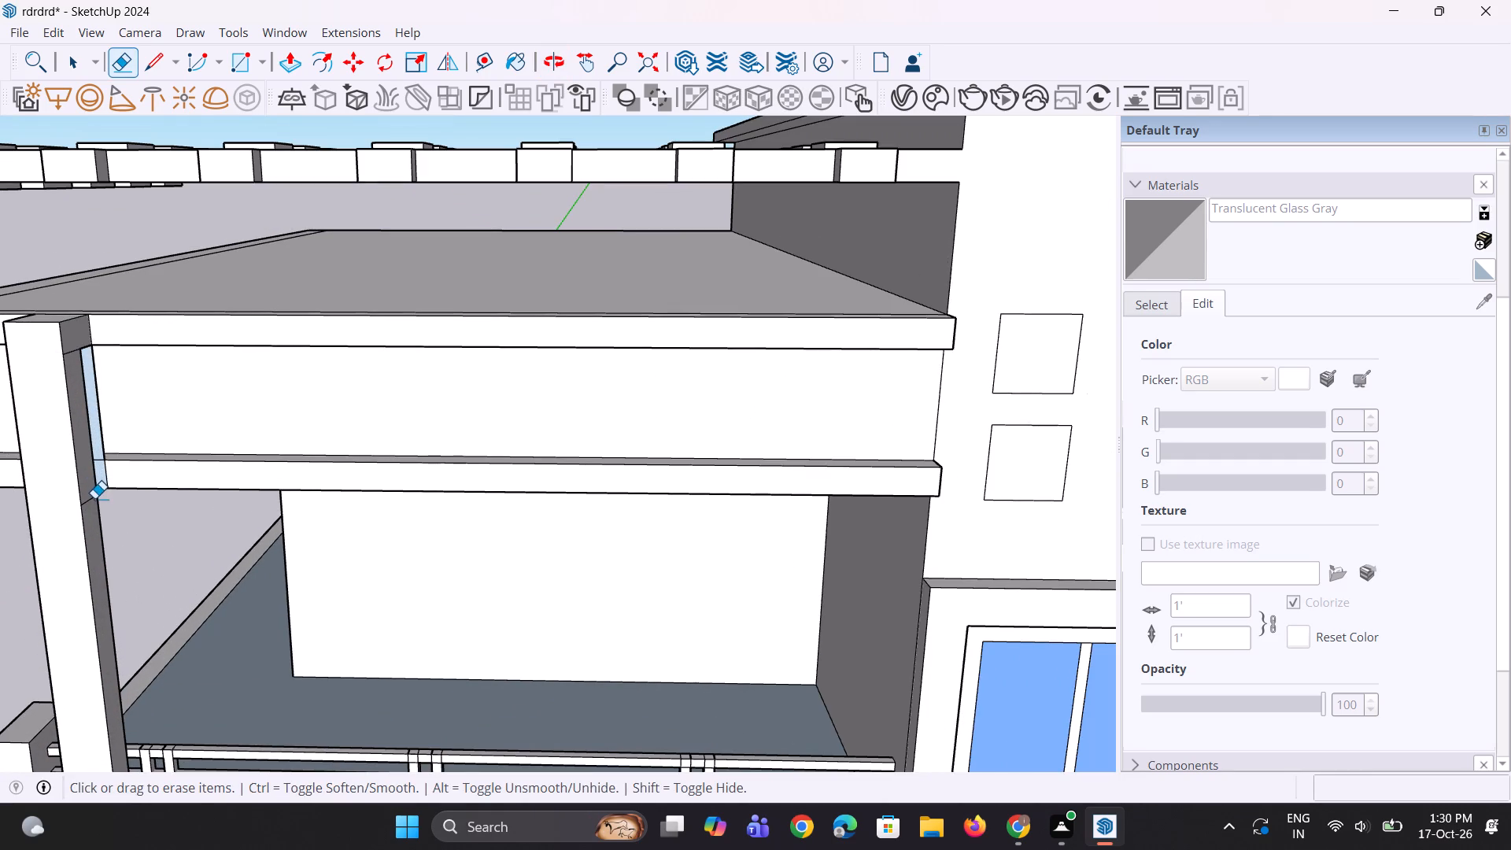
click(94, 498)
key(ctrl+z)
scroll(55, 502, up, 4)
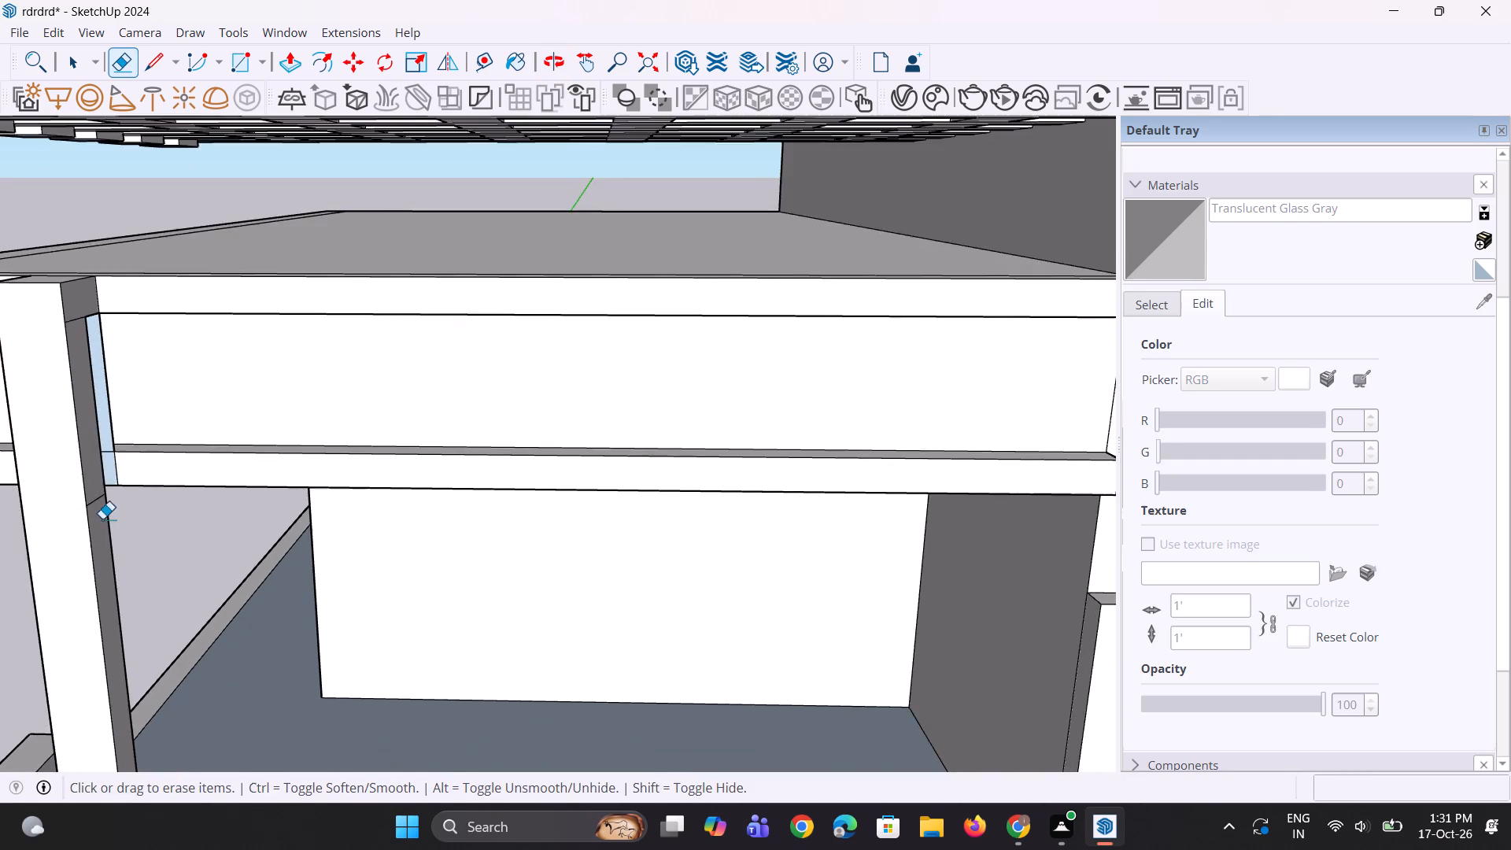
scroll(102, 519, up, 13)
drag(79, 479, 82, 493)
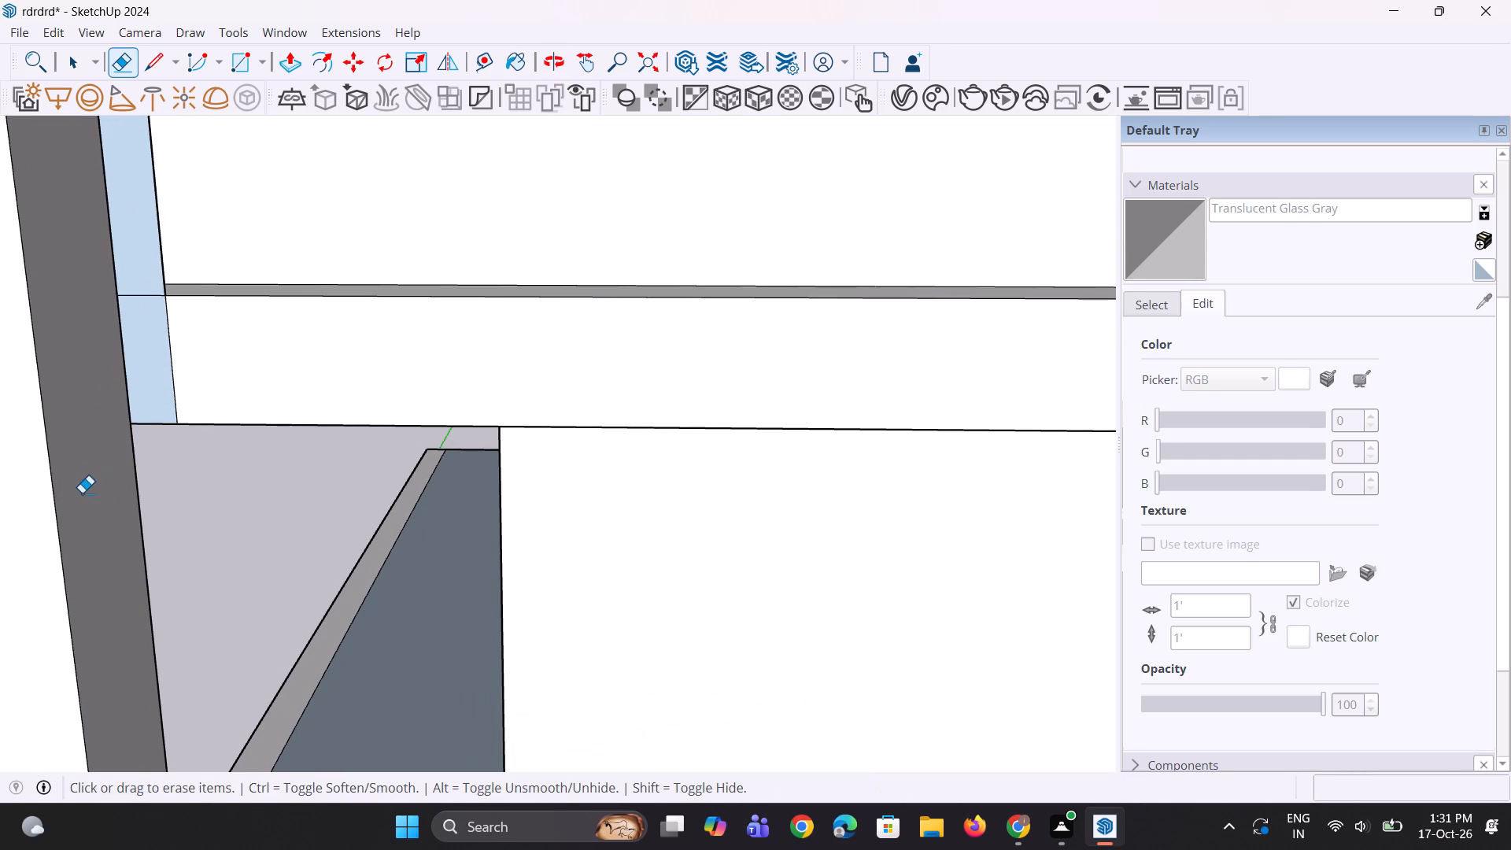
scroll(109, 524, down, 8)
middle_drag(137, 512, 27, 606)
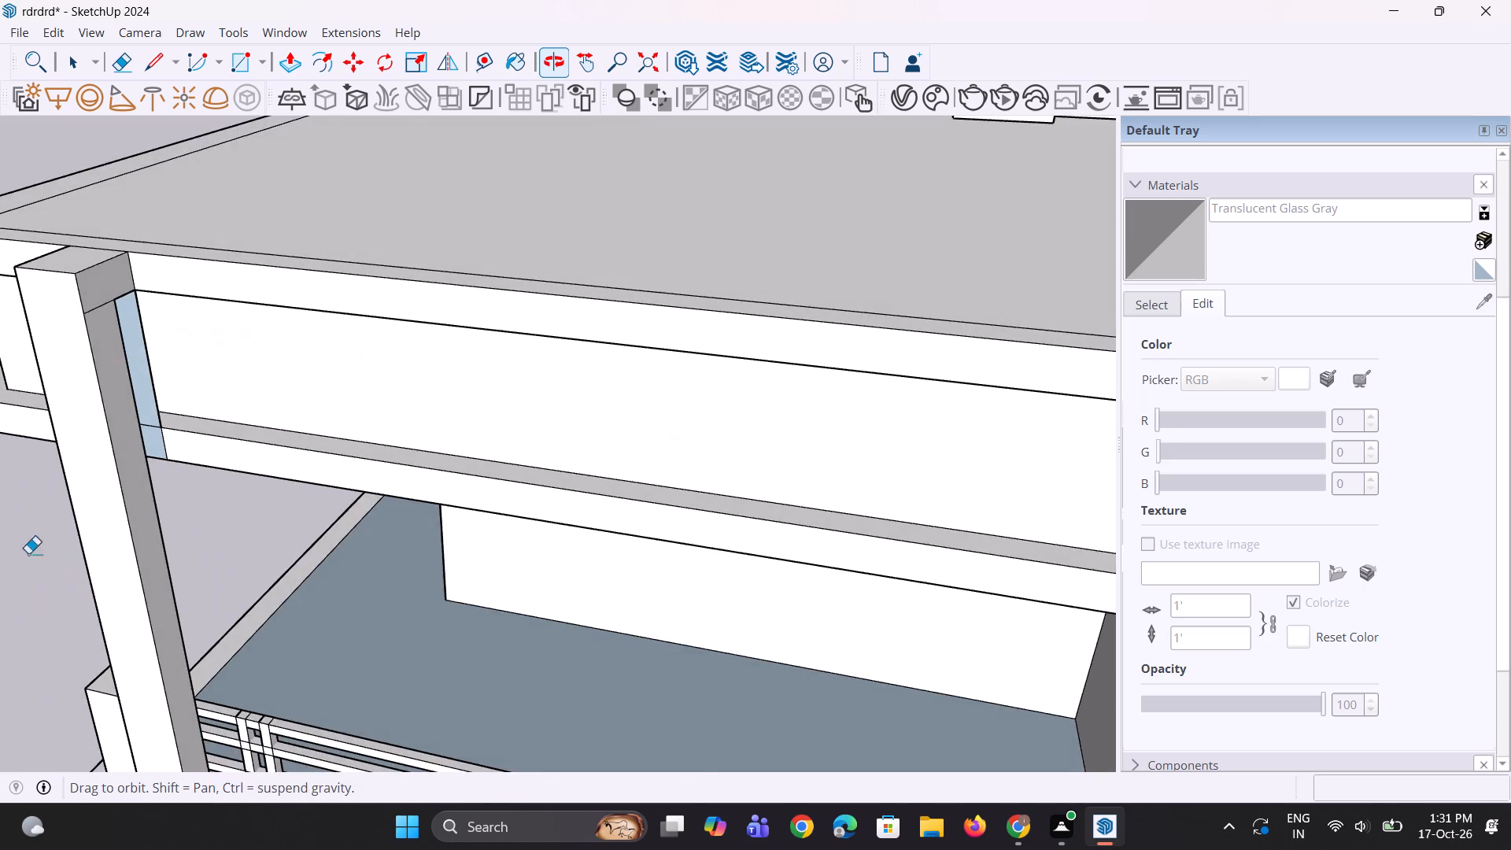
scroll(98, 379, up, 9)
drag(101, 253, 116, 300)
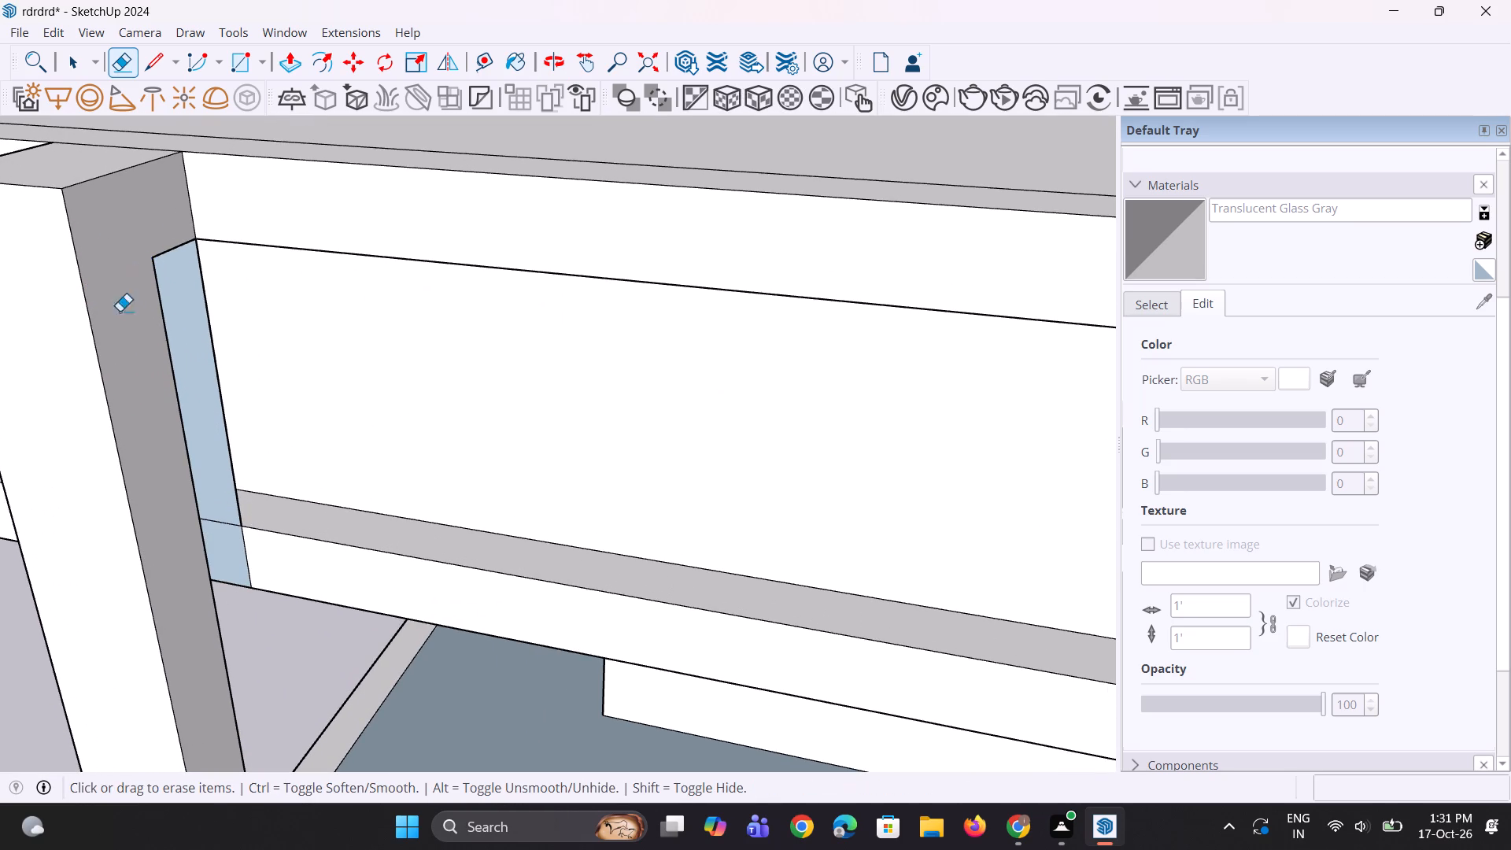
Erase the leftover blue strip faces beside the column on the recessed wall and the lower roof band.
scroll(194, 469, down, 4)
scroll(201, 467, up, 1)
scroll(194, 456, down, 4)
middle_drag(99, 492, 720, 348)
scroll(626, 555, up, 6)
middle_drag(583, 594, 472, 604)
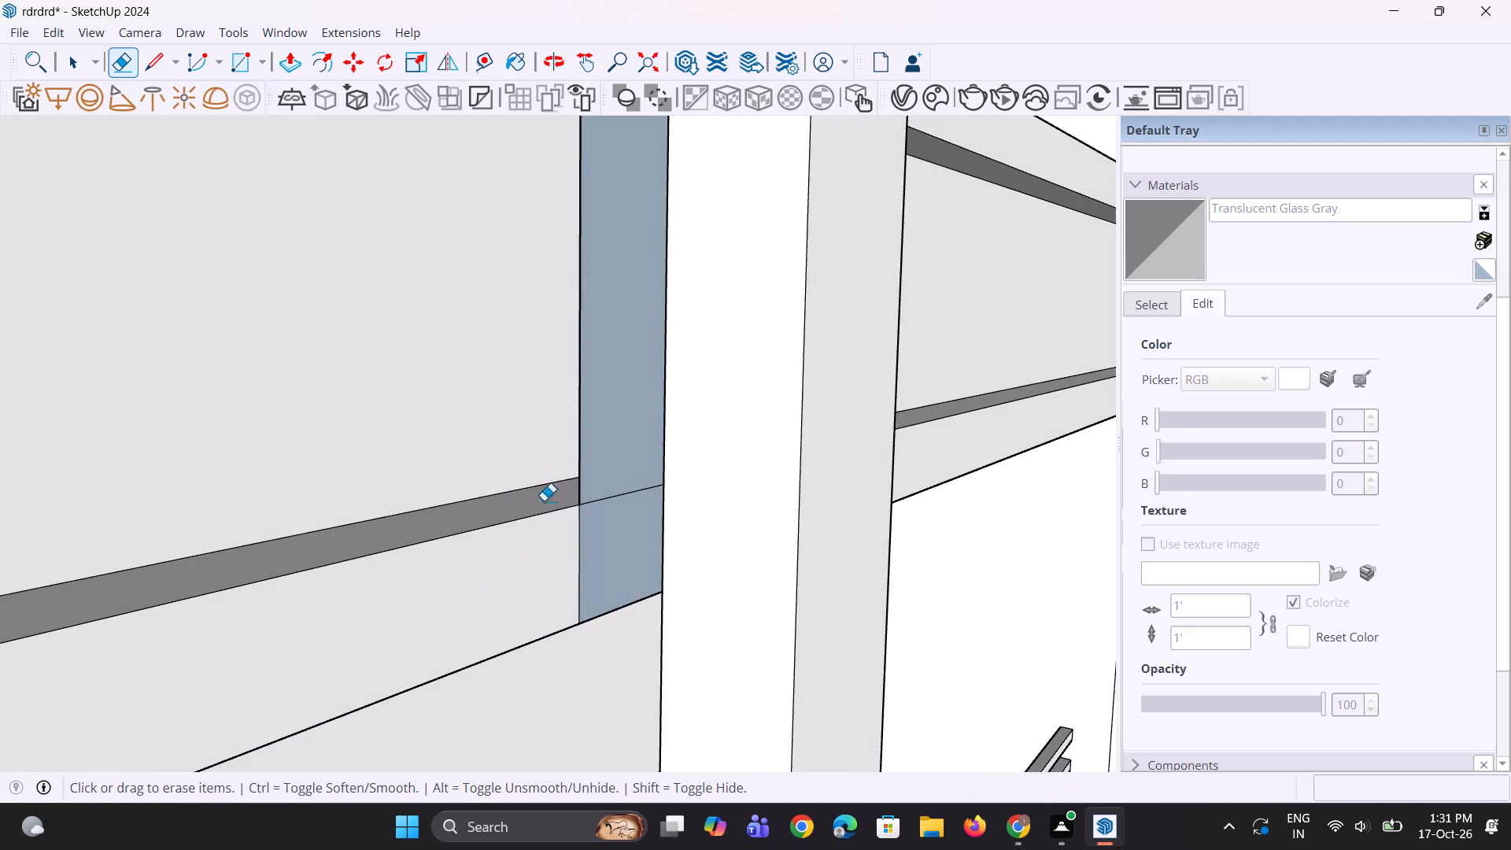
click(584, 453)
click(579, 450)
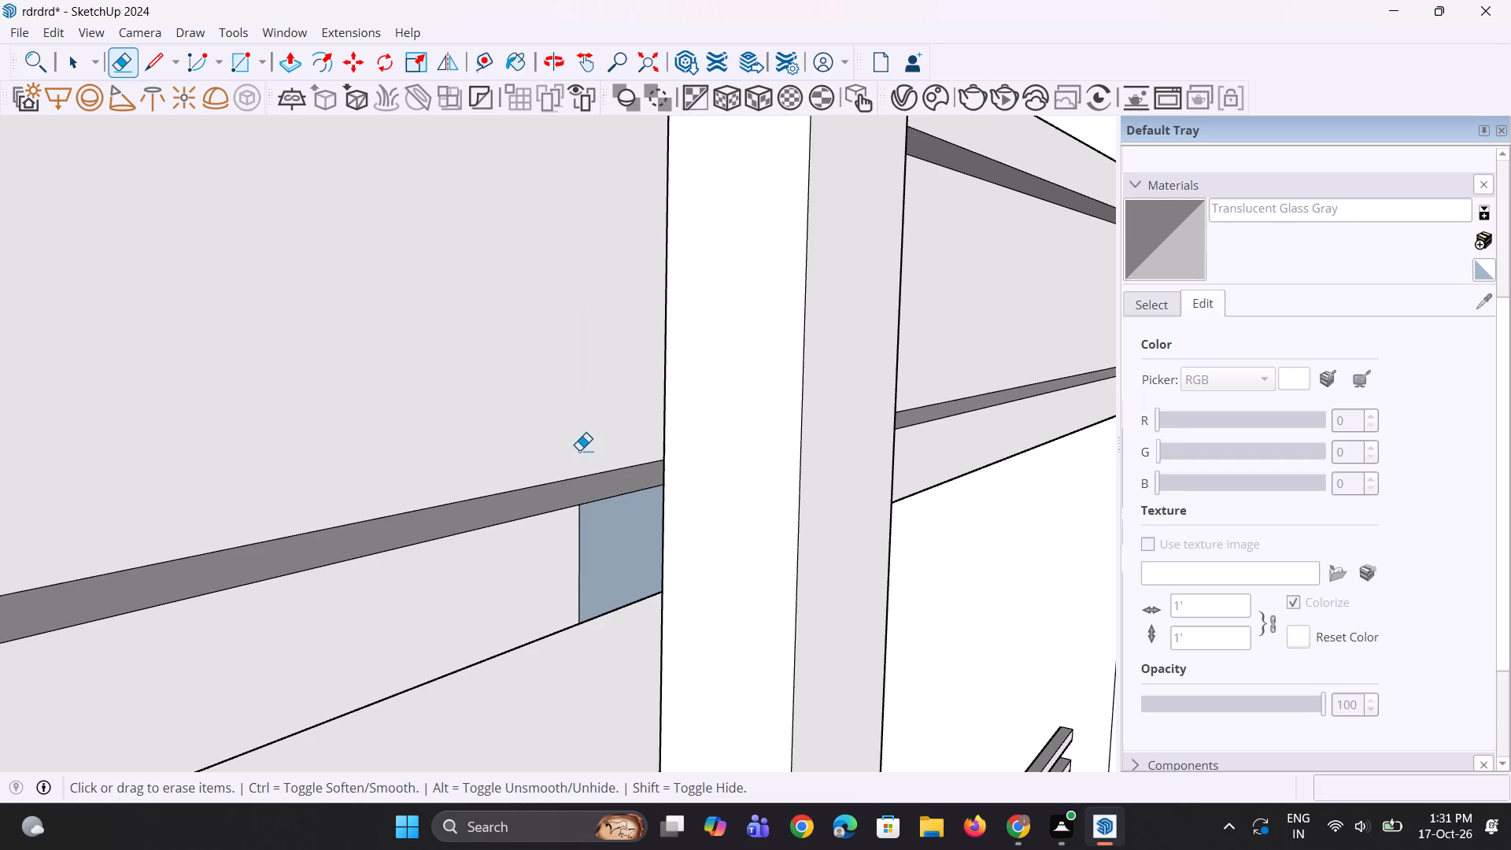
click(581, 545)
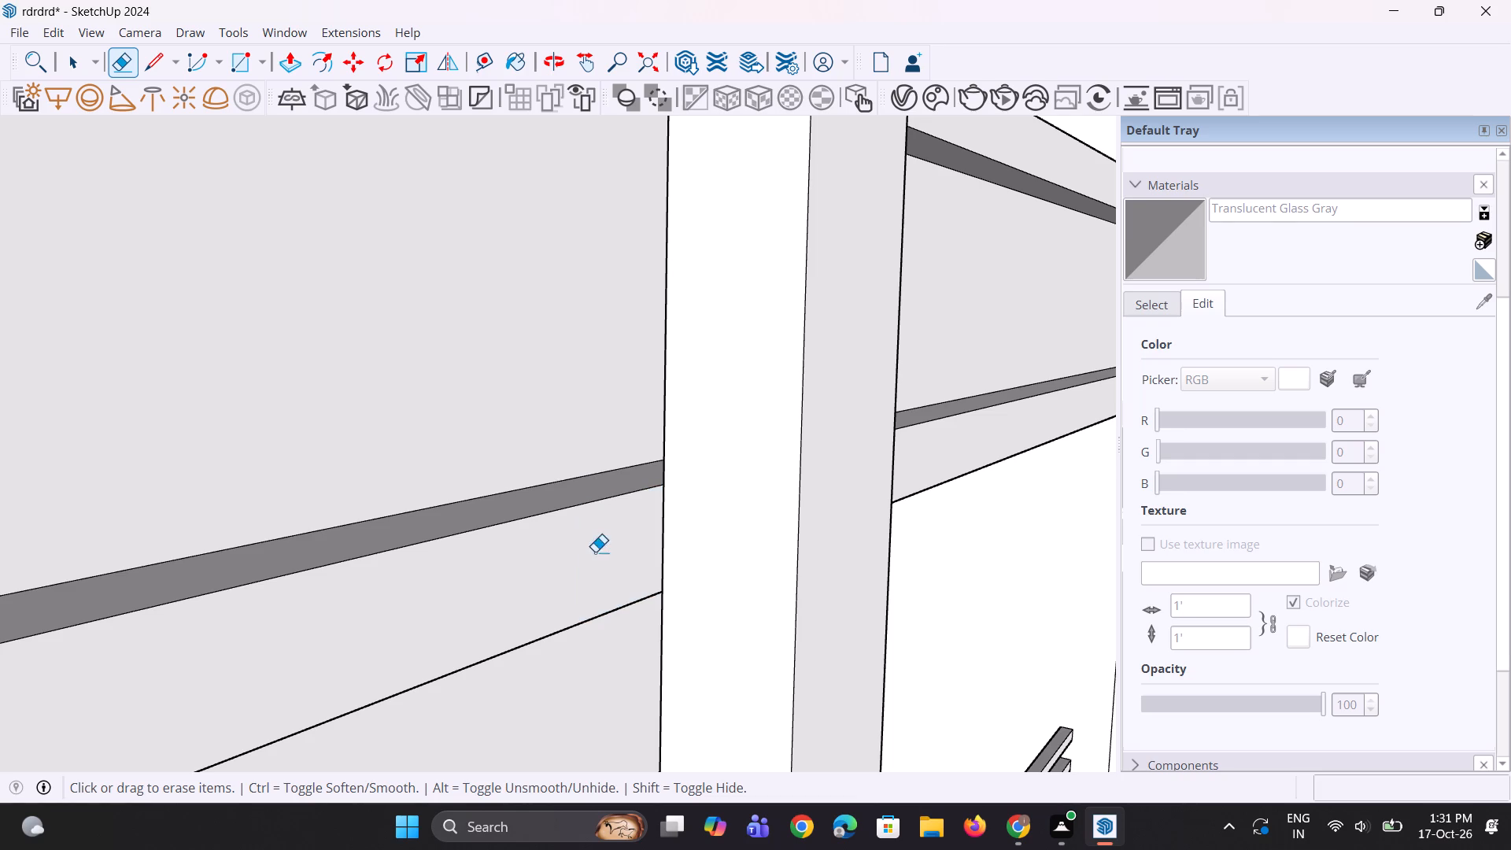
Erase the remaining vertical lines behind the column on the lower band, its ledge and the recessed wall.
middle_drag(602, 560, 803, 537)
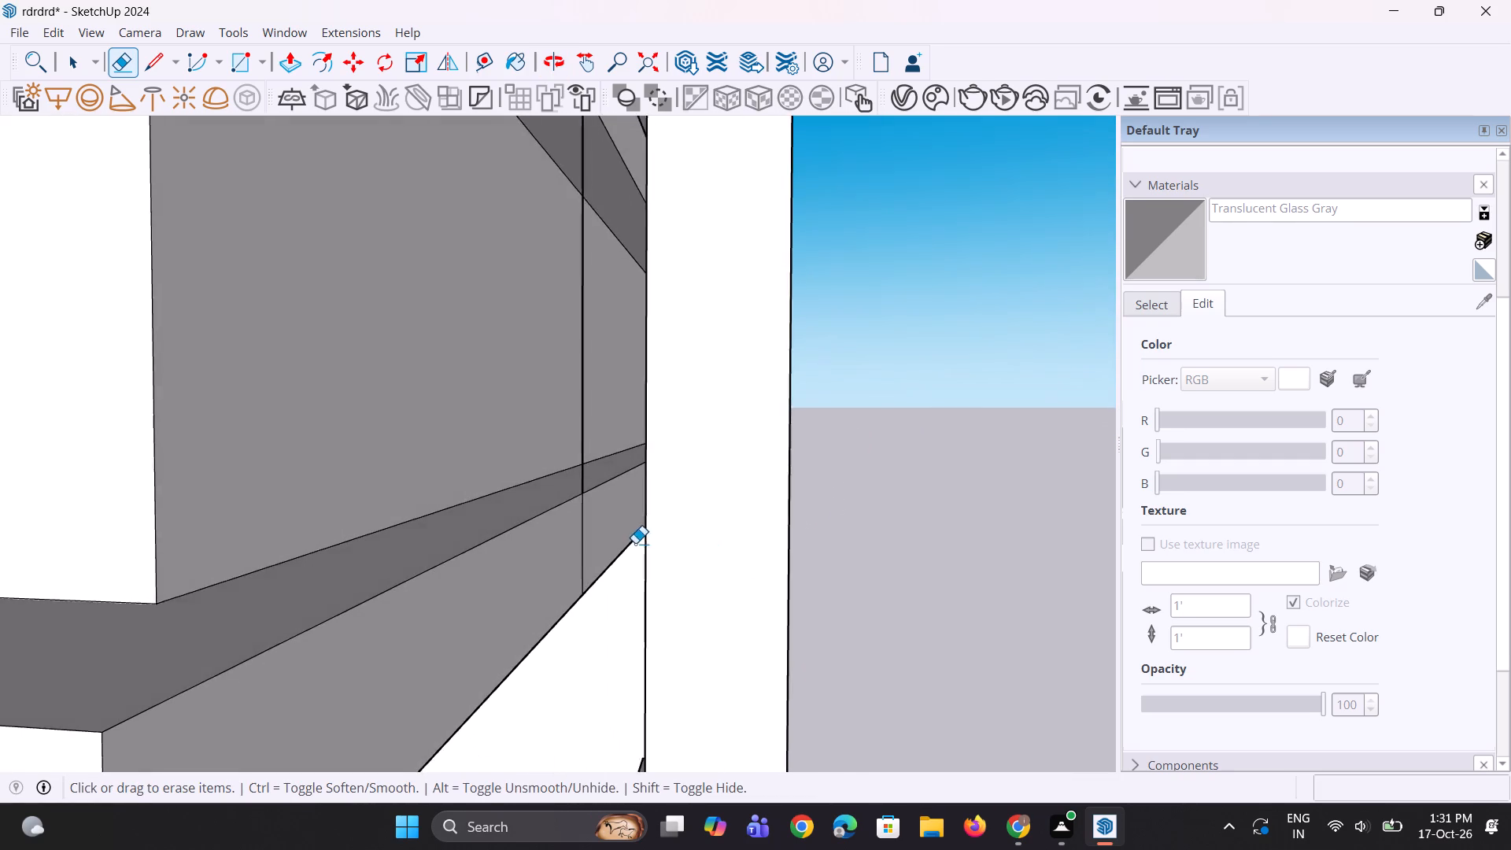
scroll(625, 543, up, 2)
click(577, 538)
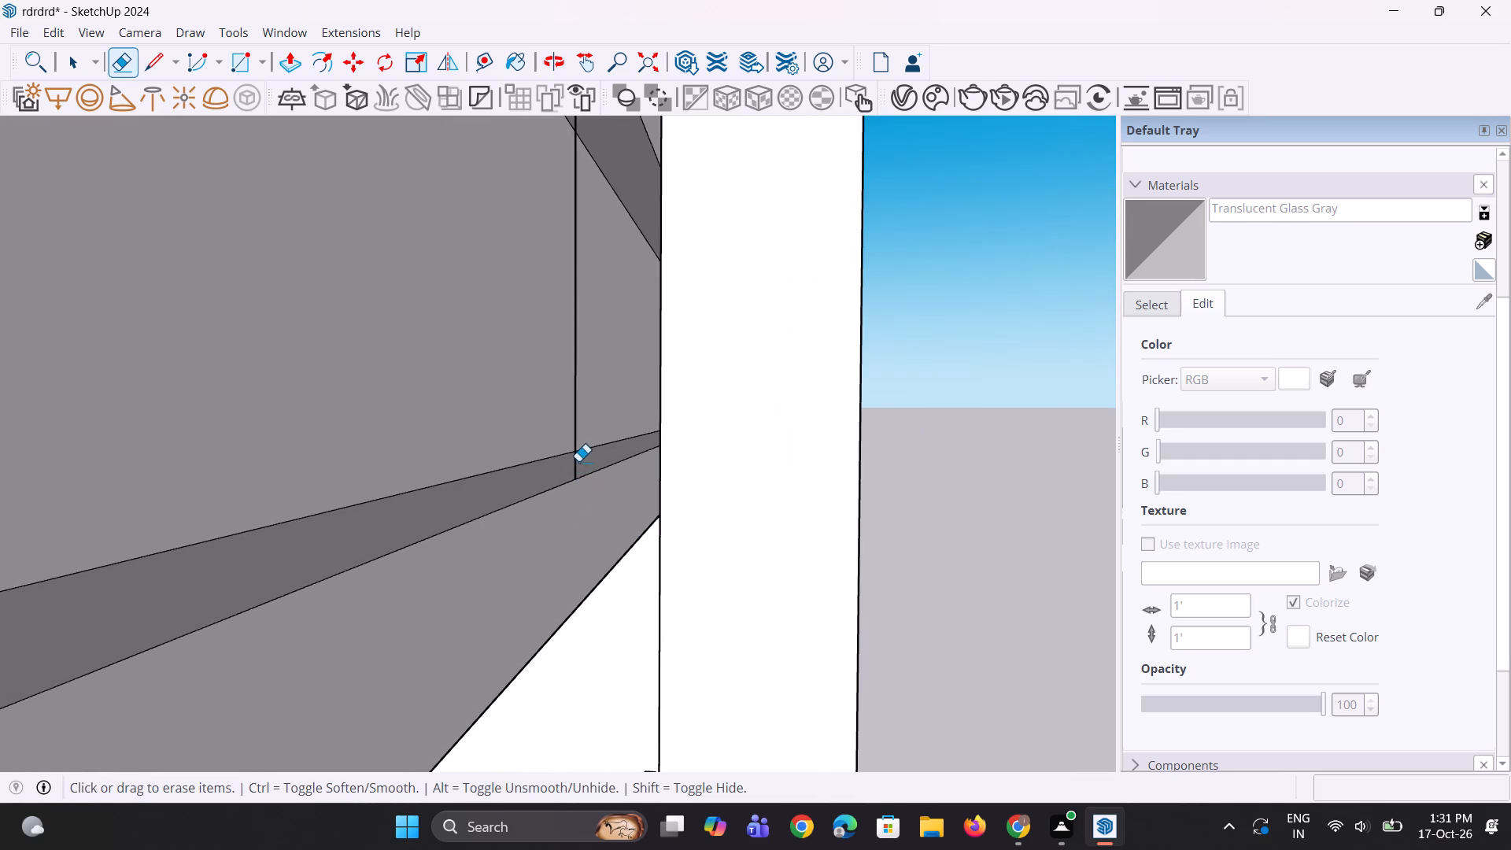
click(578, 461)
click(575, 439)
Push the column's inner side face, facing along the railing, in by 4 1/4" to narrow the column.
scroll(561, 523, down, 10)
middle_drag(588, 544, 559, 546)
scroll(565, 519, down, 4)
middle_drag(560, 526, 301, 632)
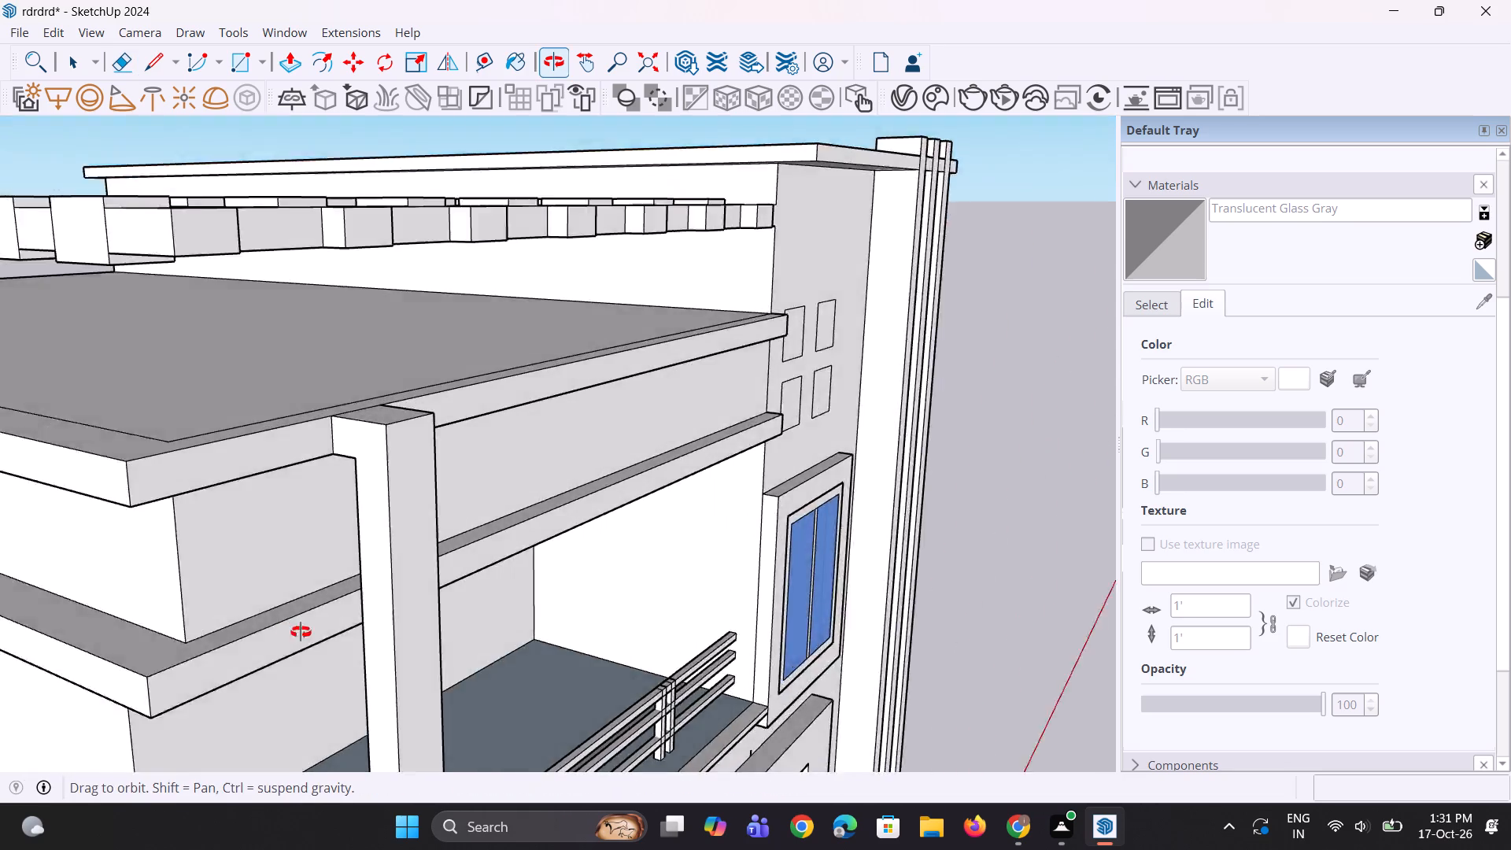
middle_drag(301, 632, 216, 612)
scroll(252, 506, down, 4)
middle_drag(482, 586, 57, 600)
scroll(194, 537, up, 2)
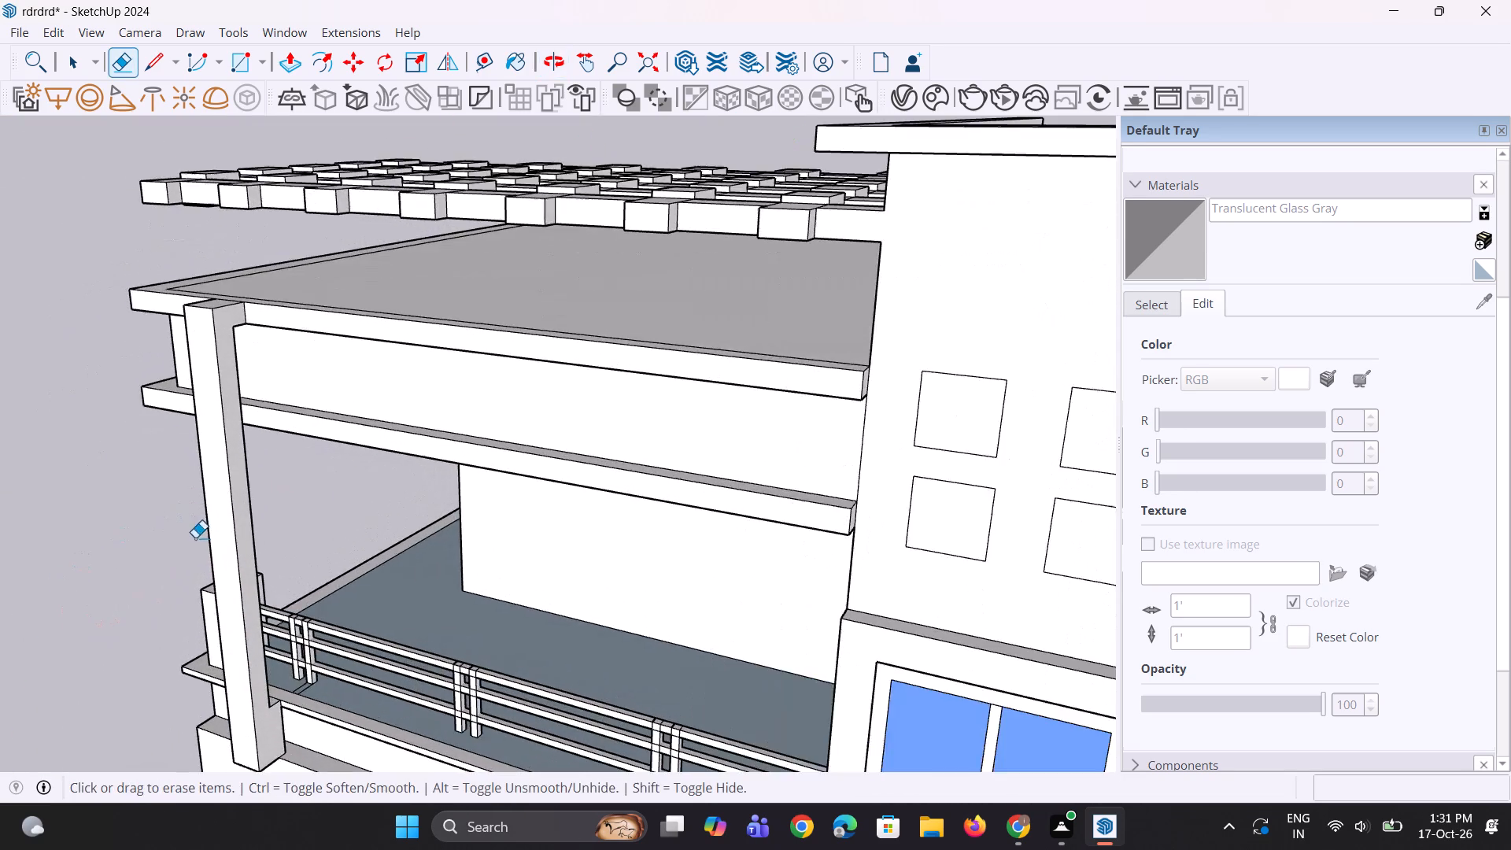
scroll(216, 570, up, 2)
key(p)
scroll(230, 581, up, 2)
click(251, 582)
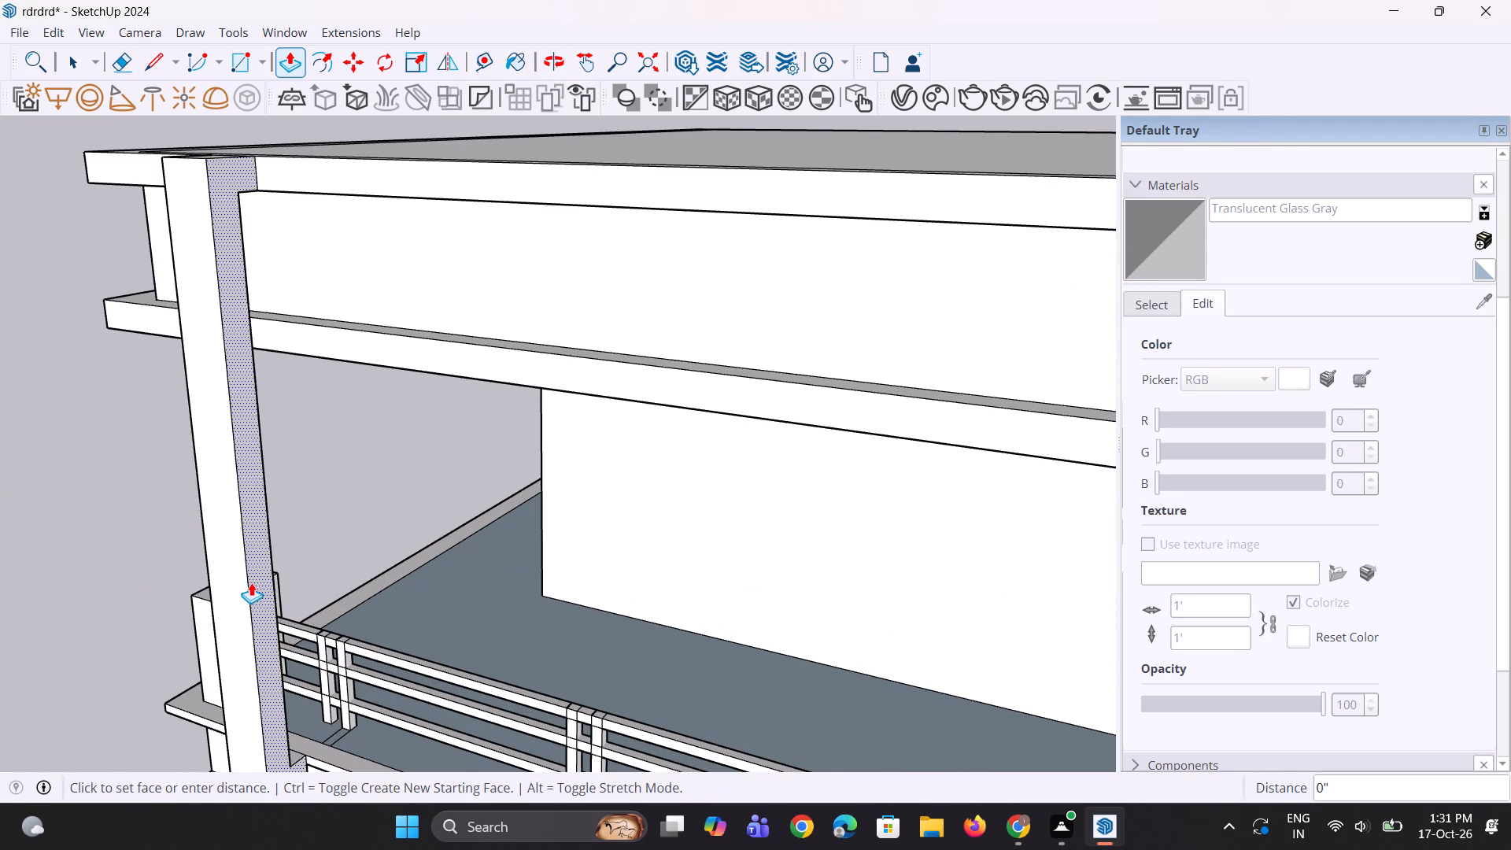
click(238, 580)
middle_drag(240, 572, 390, 549)
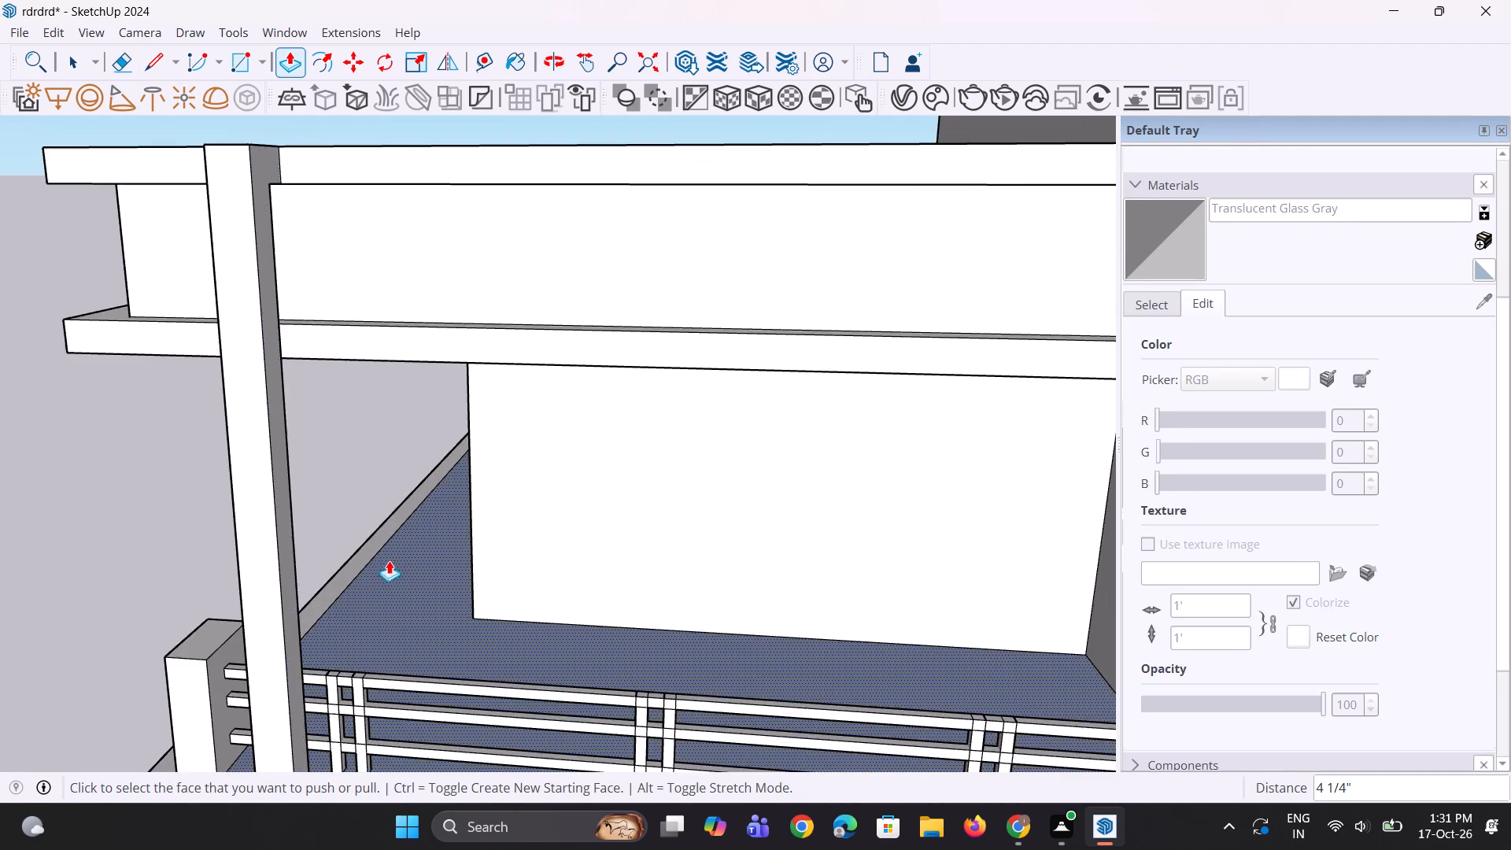
Pull the column's inner side face back out by 3" near the column's base.
scroll(381, 563, down, 10)
middle_drag(294, 692, 379, 661)
scroll(349, 657, up, 8)
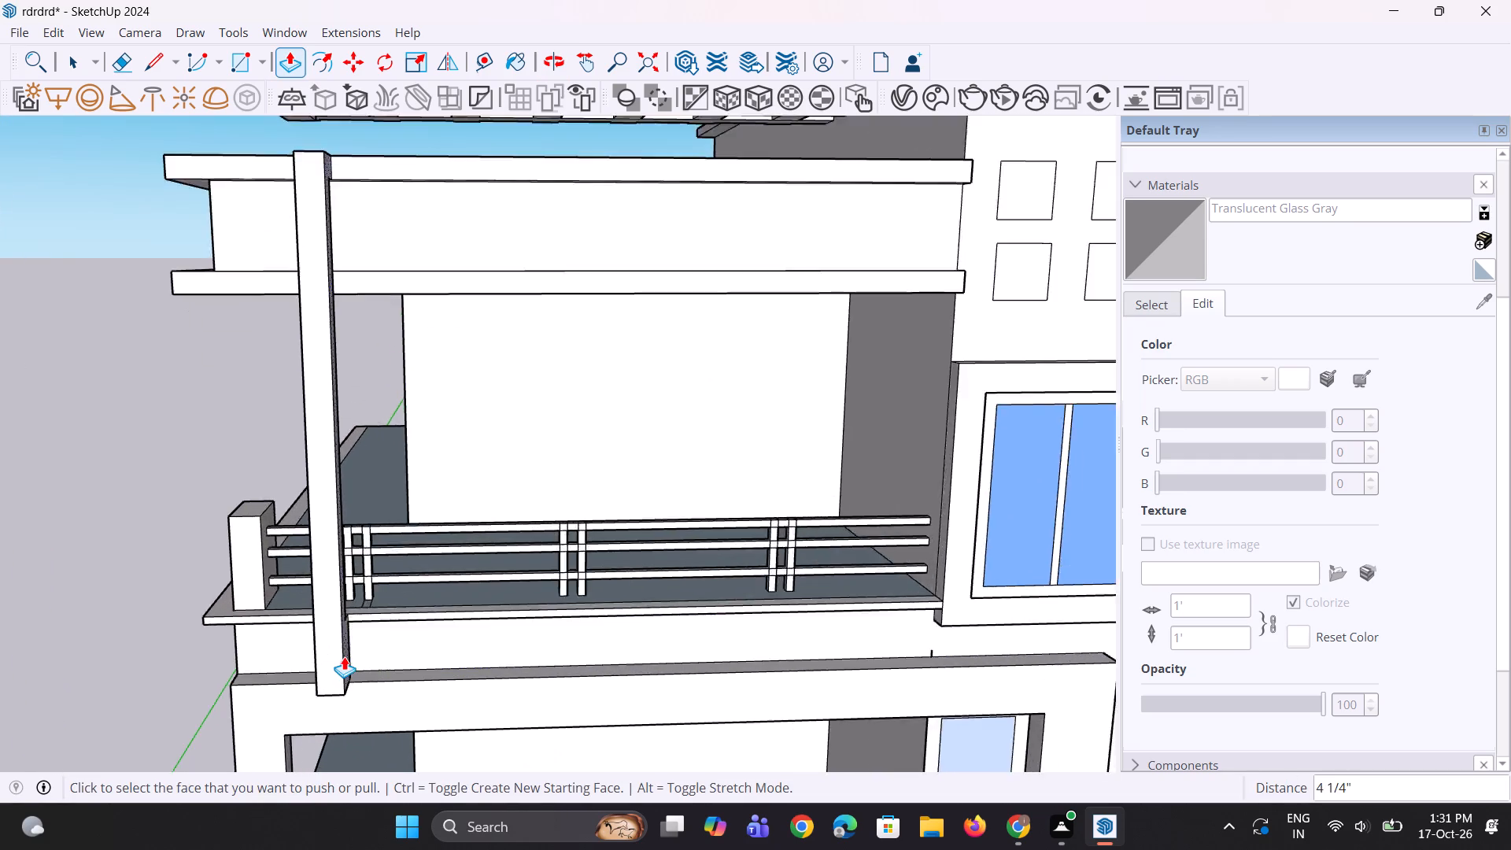
scroll(344, 656, up, 5)
click(343, 660)
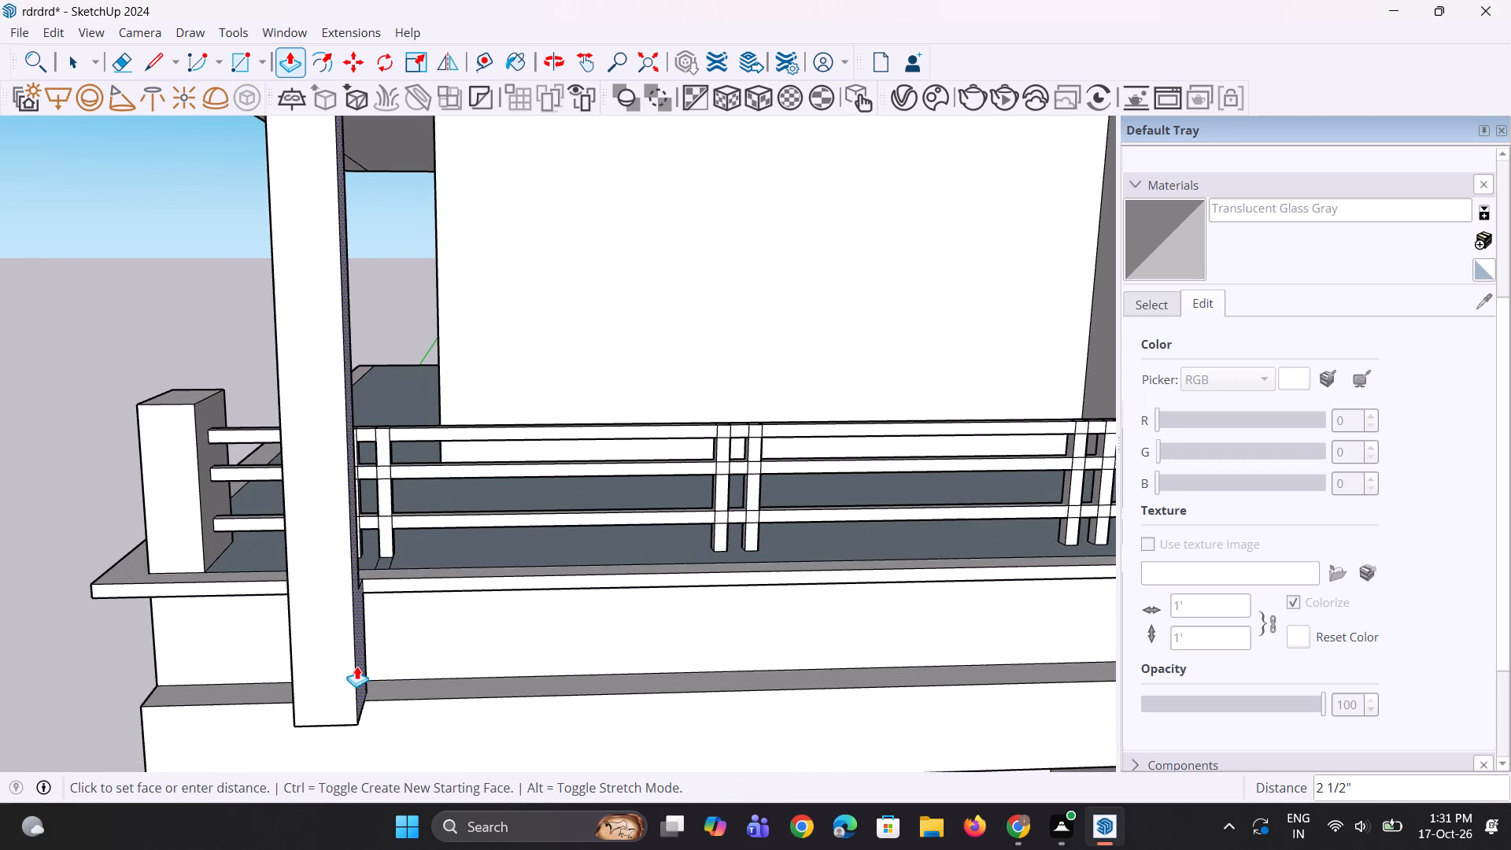
click(358, 667)
Push the top face of the block at the column's foot down 11 1/4" below the balcony slab edge.
middle_drag(94, 748, 561, 688)
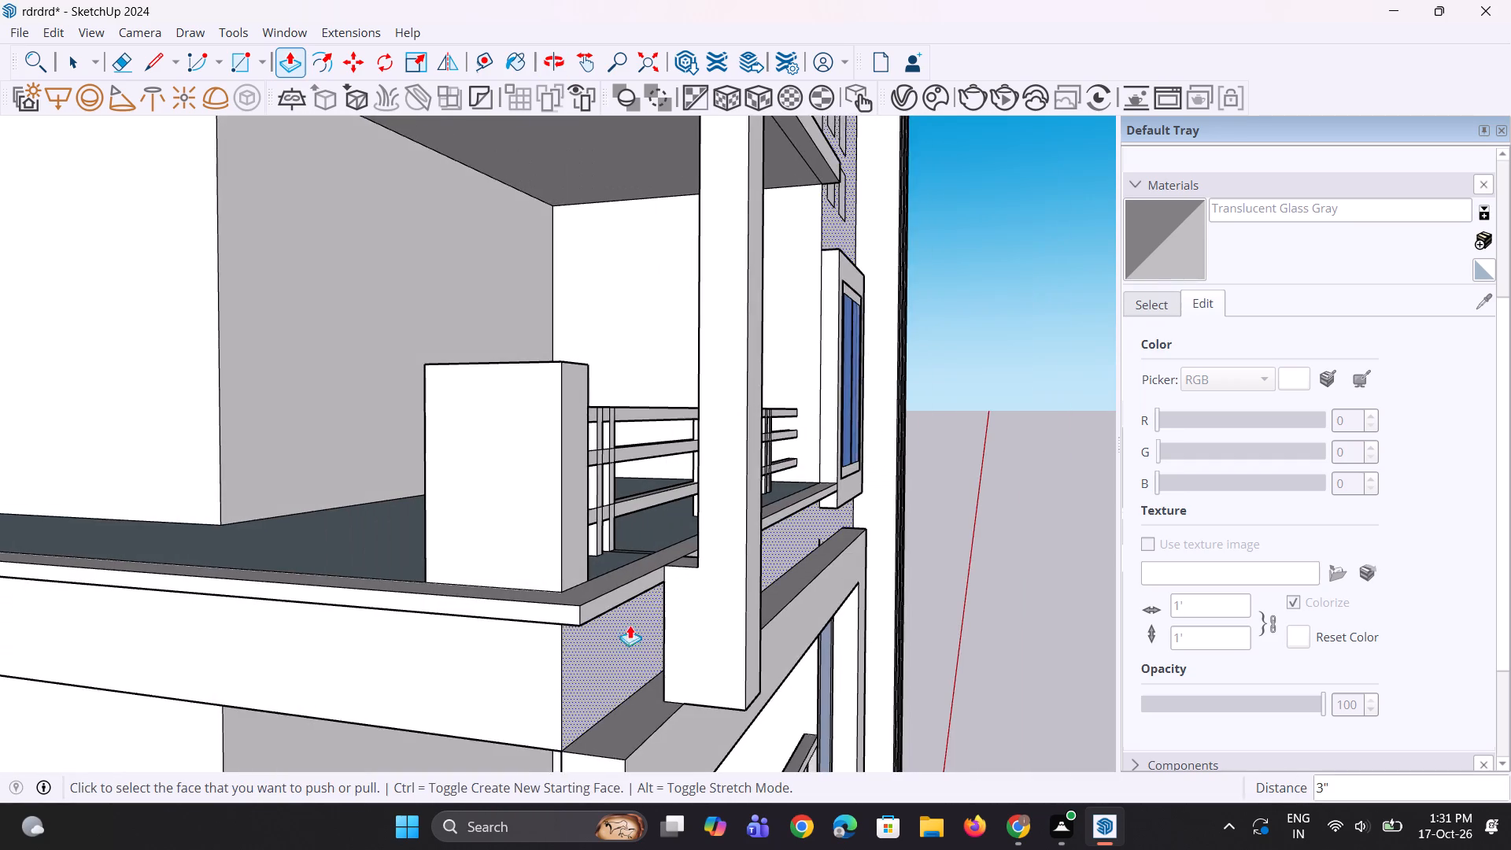
scroll(656, 589, up, 3)
click(694, 551)
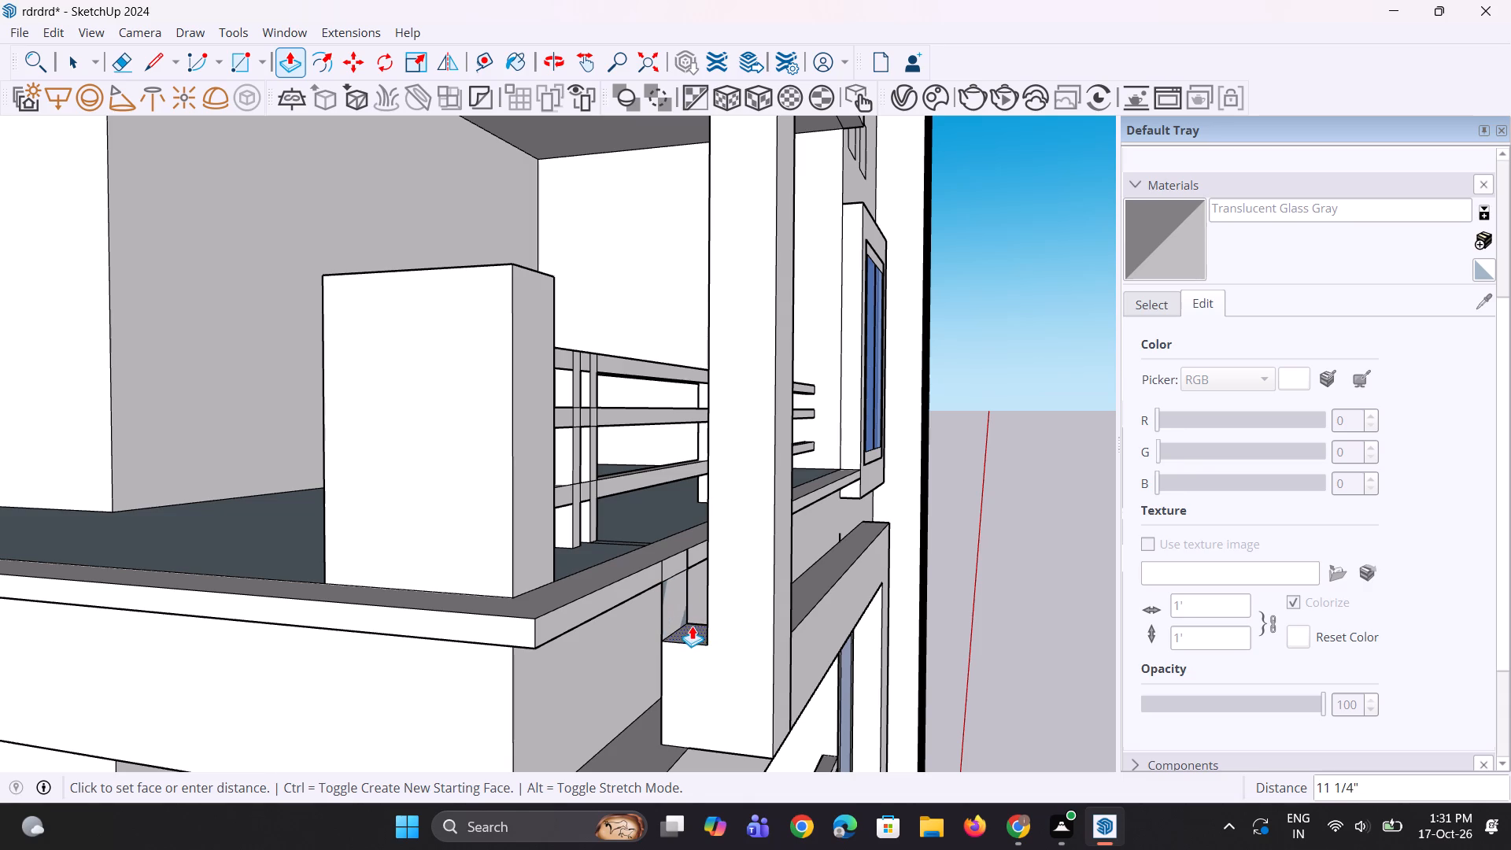
click(692, 626)
Erase the leftover faces between the foot block and balcony slab, and the two vertical lines on the slab edge.
middle_drag(688, 665, 695, 656)
scroll(695, 657, up, 1)
scroll(669, 594, up, 5)
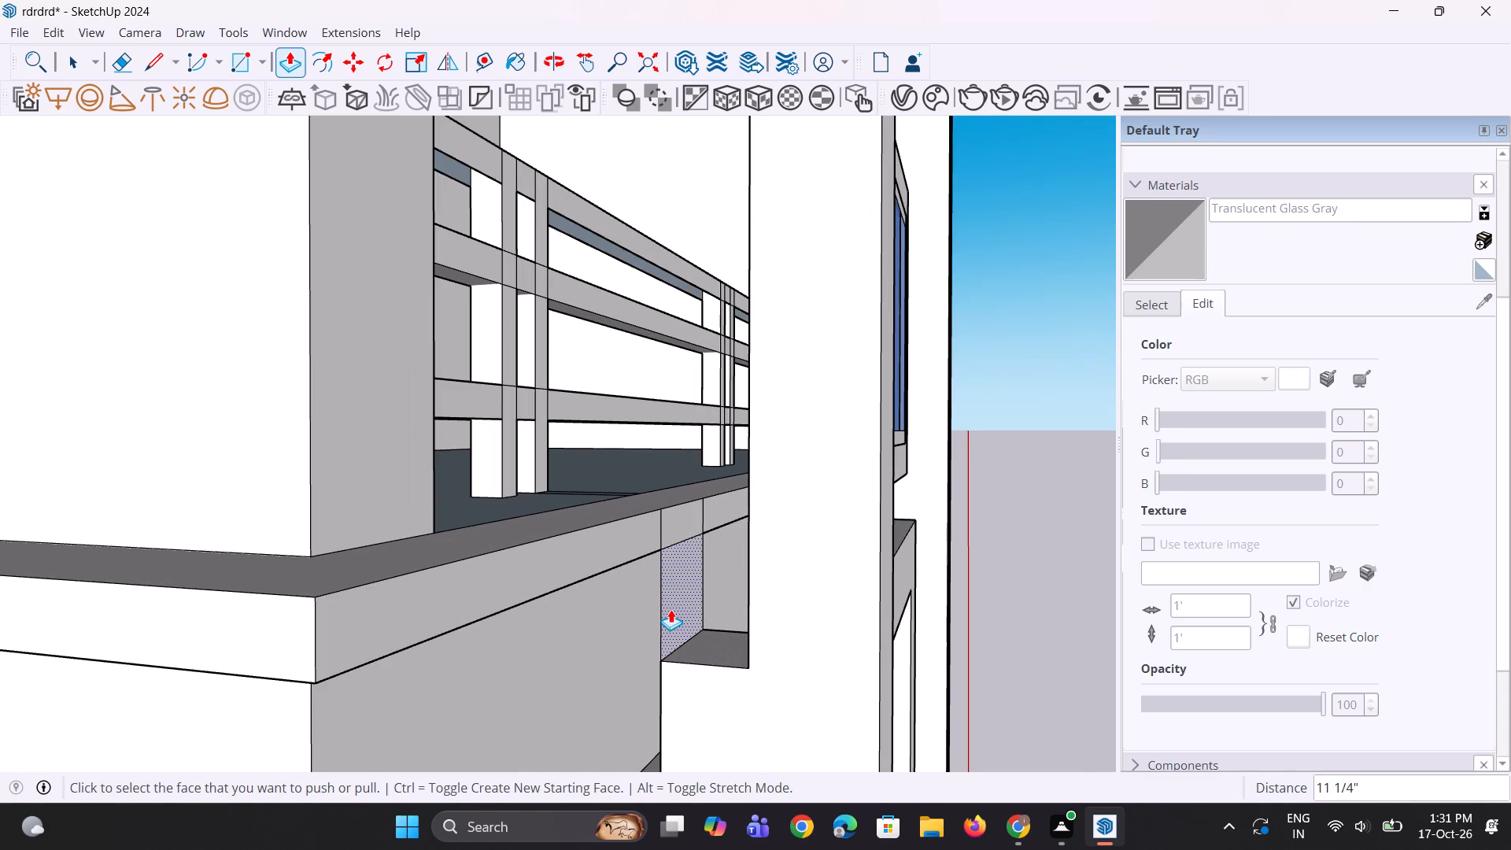
key(e)
click(663, 608)
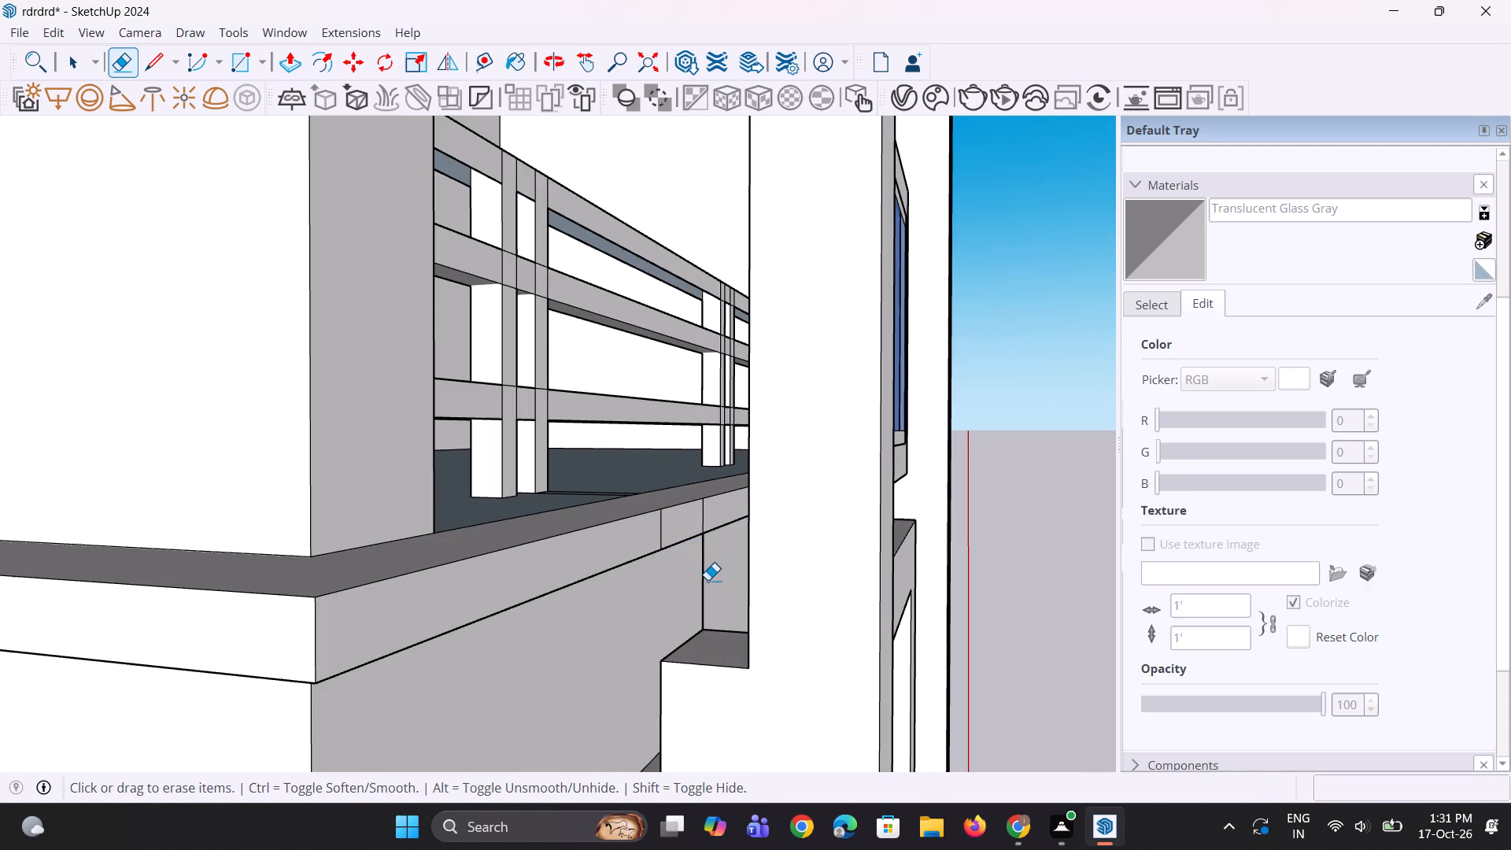
click(707, 580)
click(704, 578)
scroll(706, 552, up, 3)
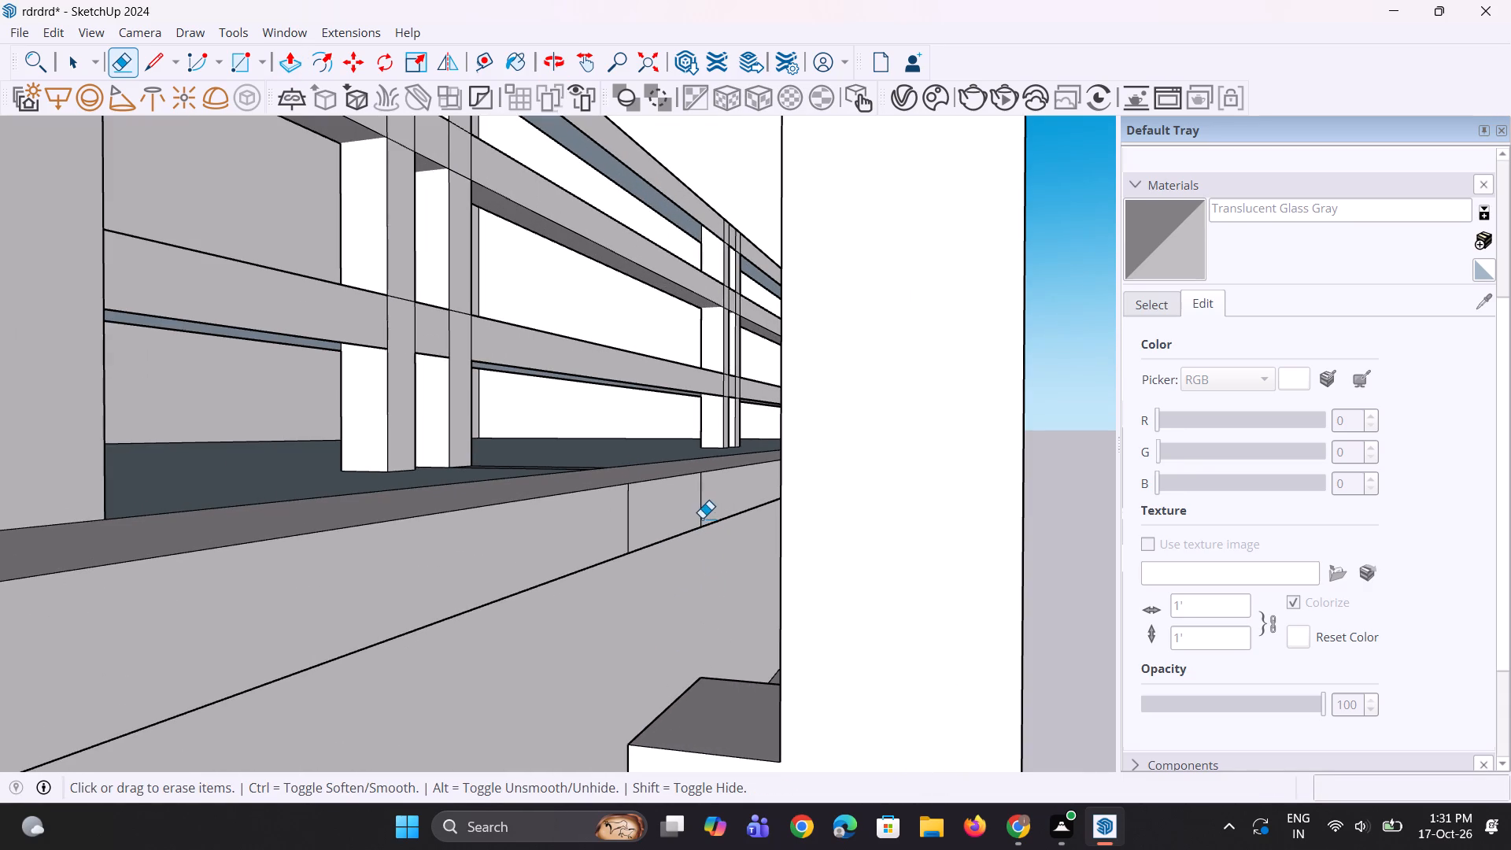
click(701, 517)
click(628, 527)
Draw a rectangle about 1' 1 1/16" square closing the open inner side of the block at the column's foot.
scroll(628, 527, down, 8)
middle_drag(671, 643, 711, 664)
key(space)
scroll(619, 612, down, 5)
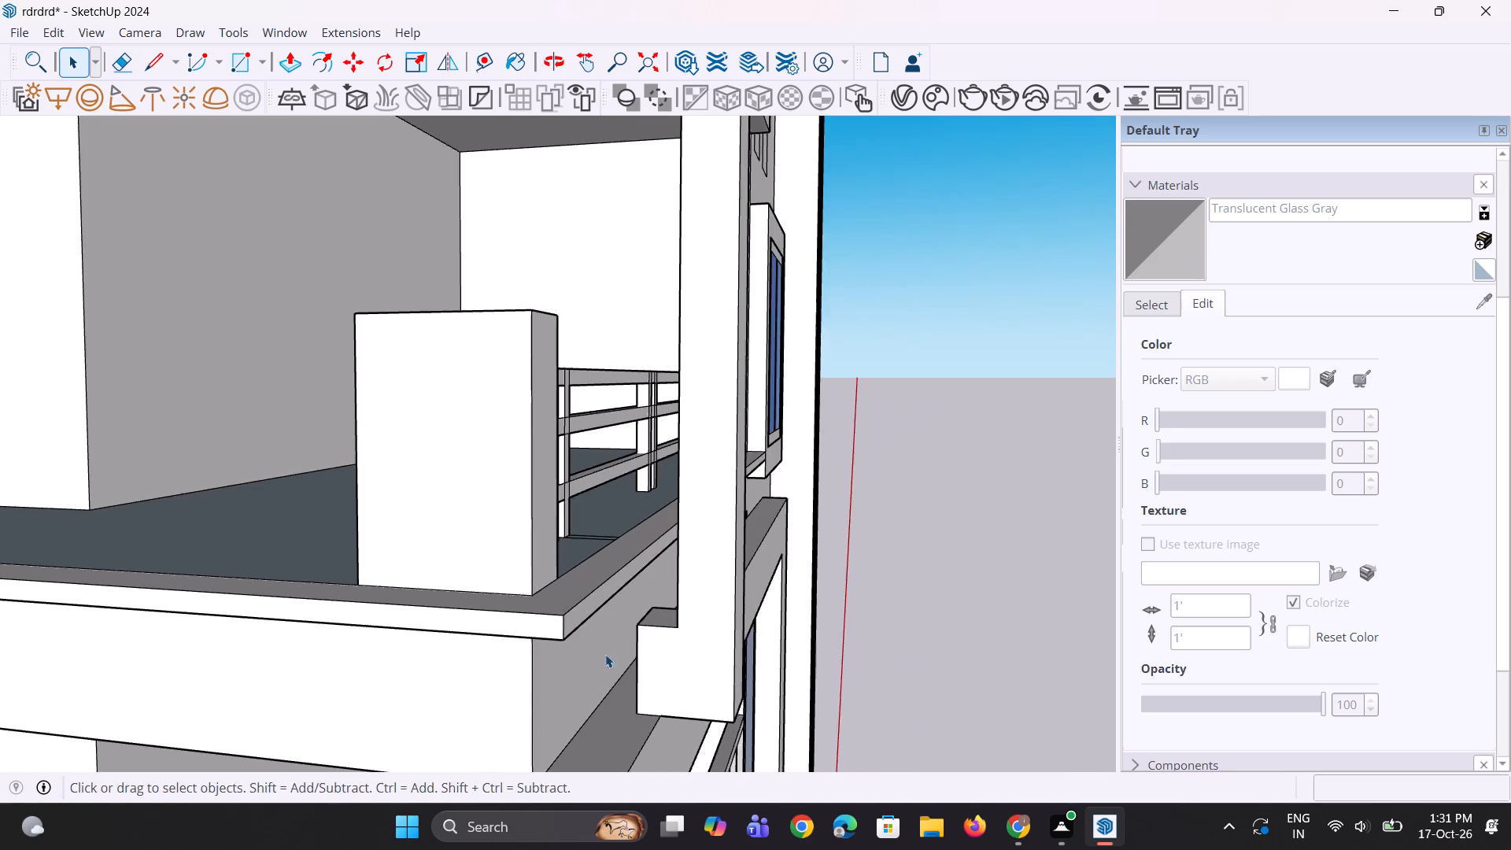
middle_drag(597, 686, 719, 608)
scroll(732, 608, up, 12)
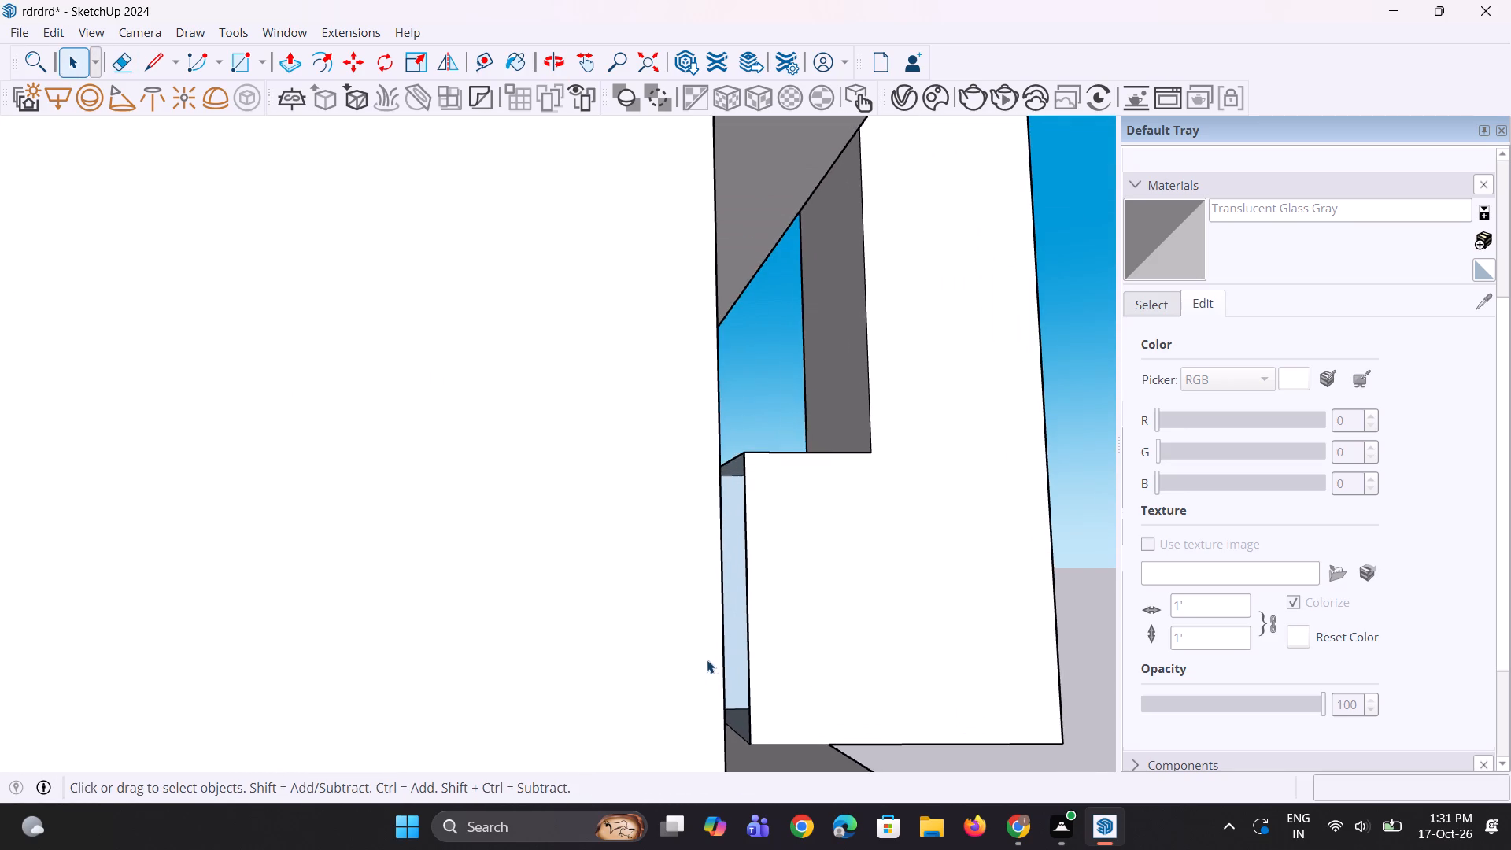
middle_drag(726, 683, 693, 684)
key(r)
scroll(804, 531, up, 2)
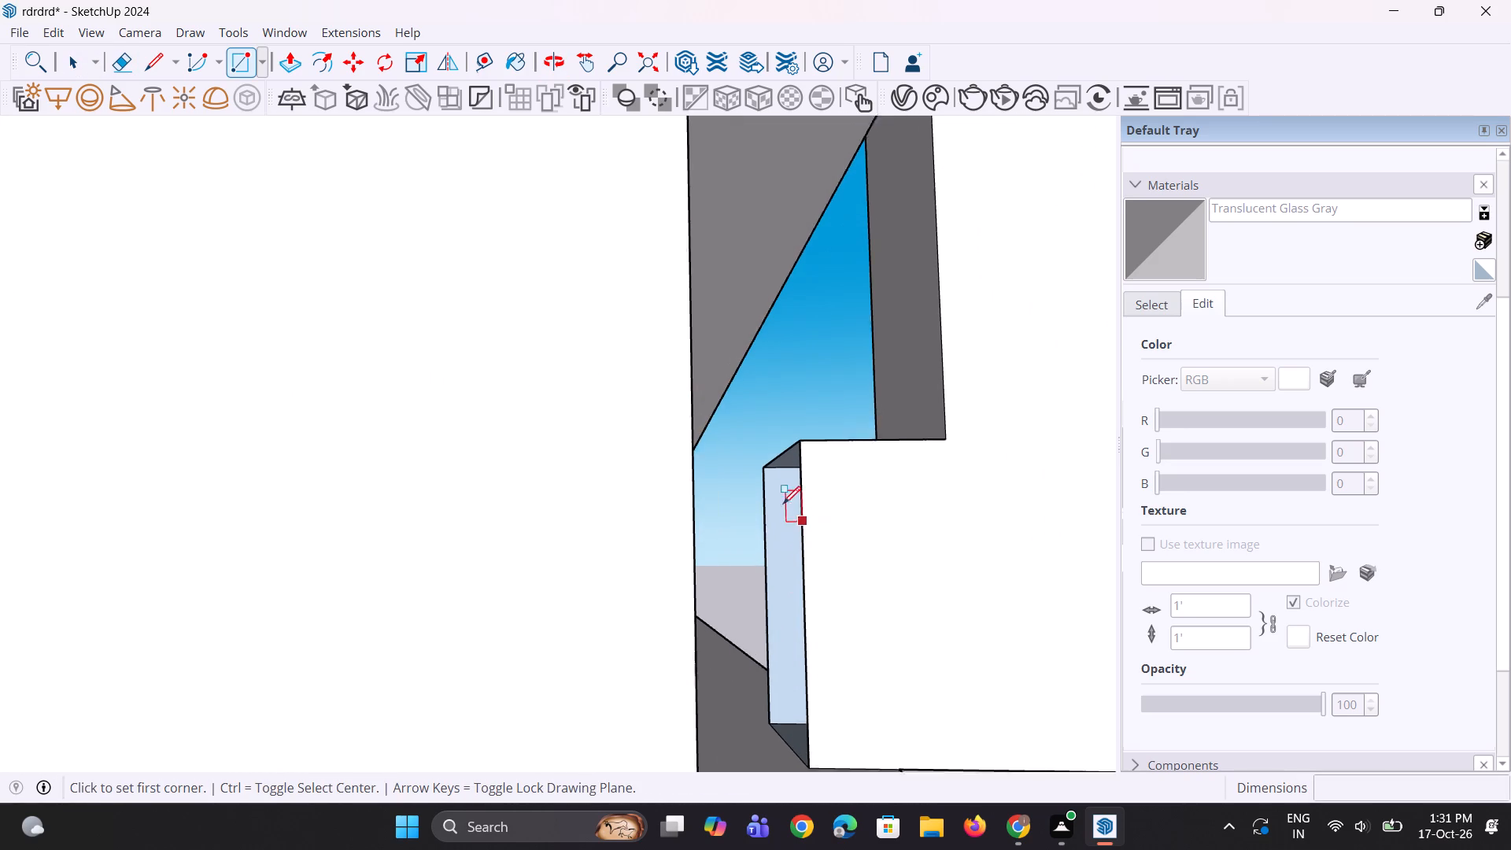
click(761, 470)
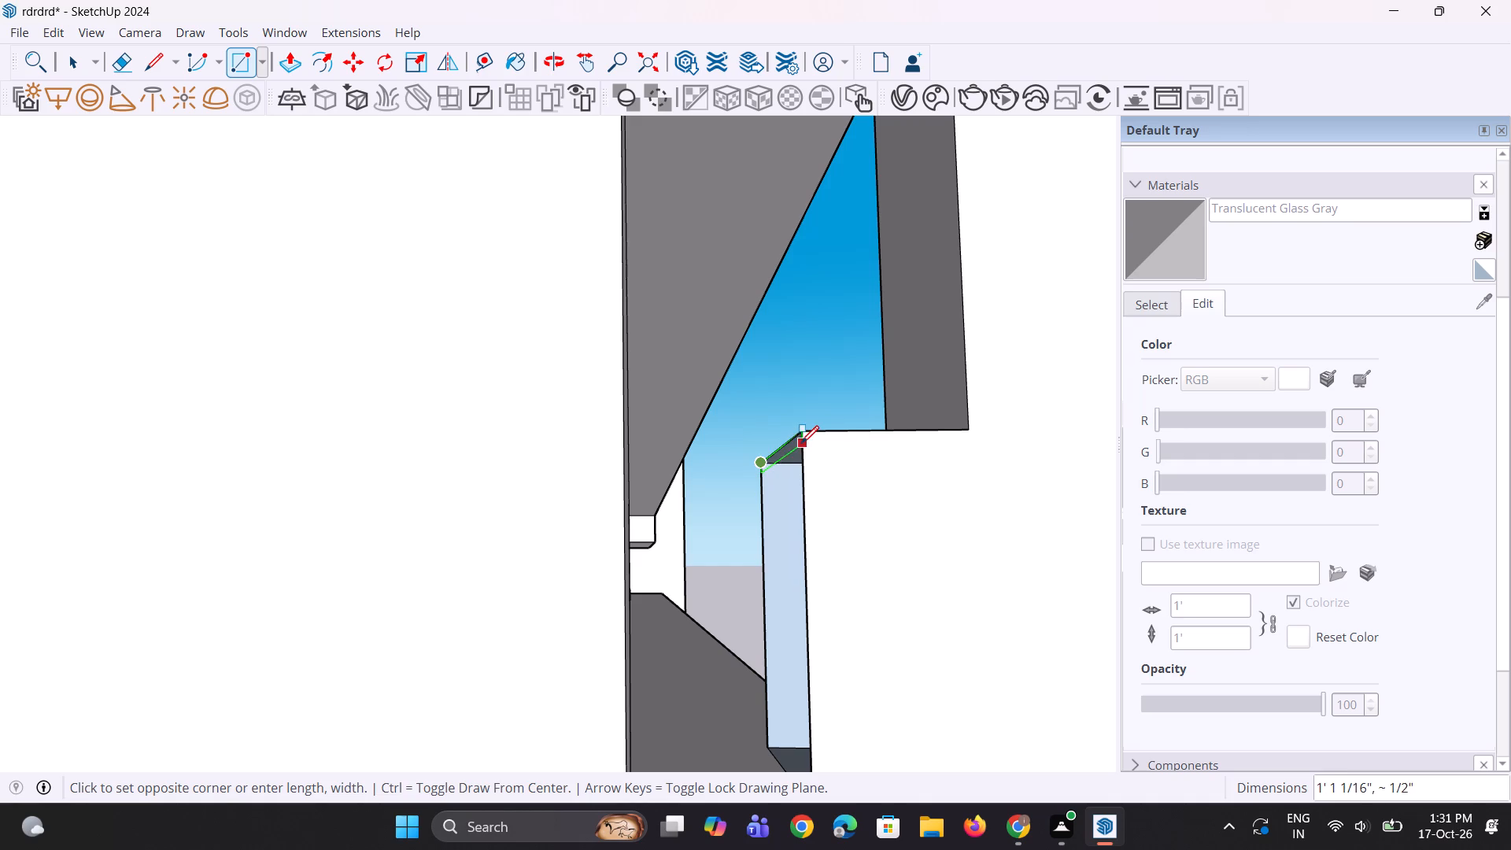
click(800, 434)
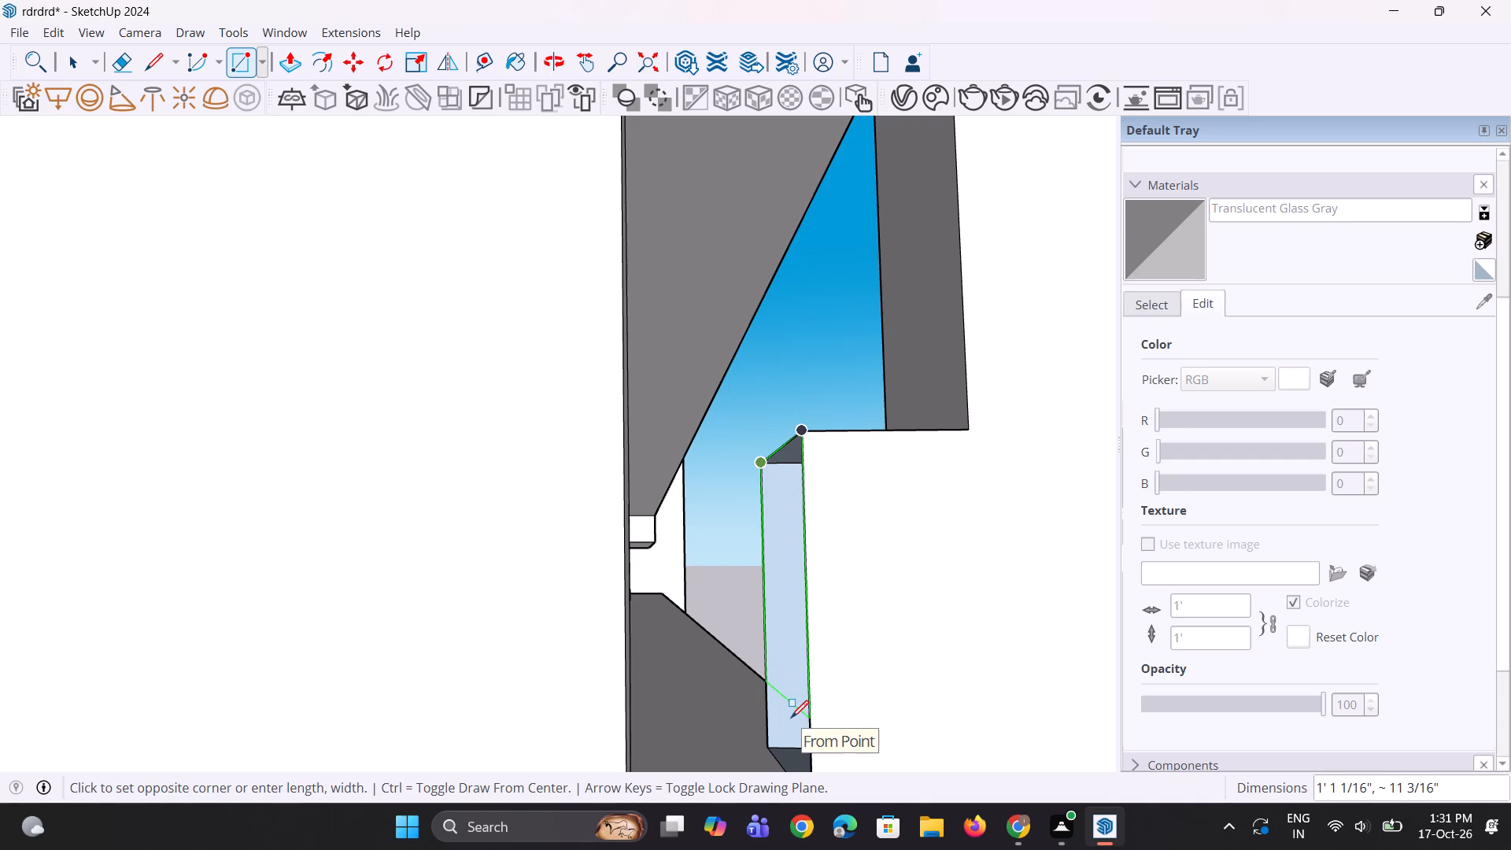
scroll(791, 718, down, 3)
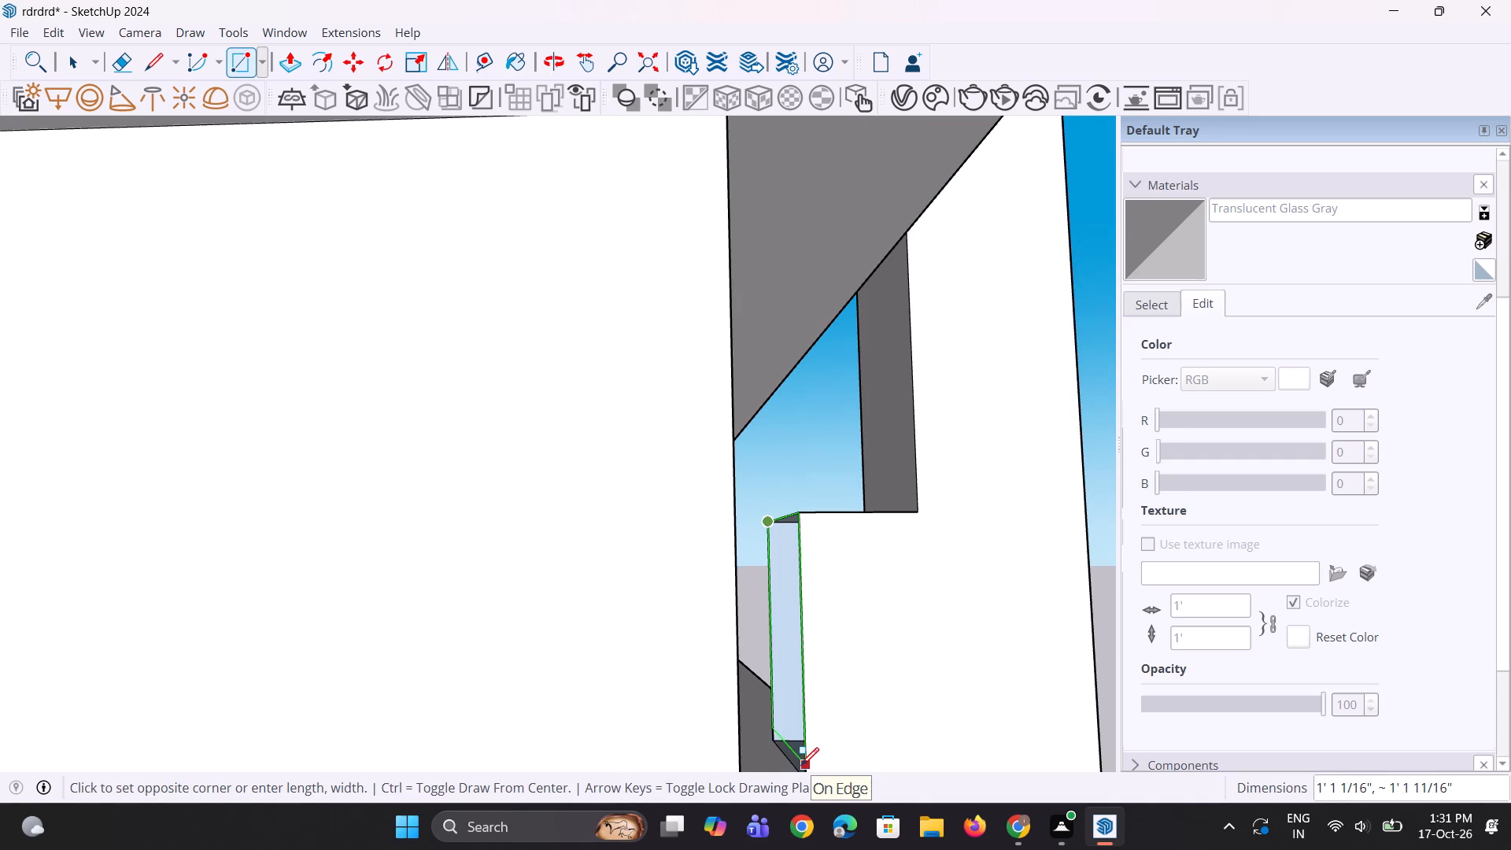
scroll(801, 765, down, 10)
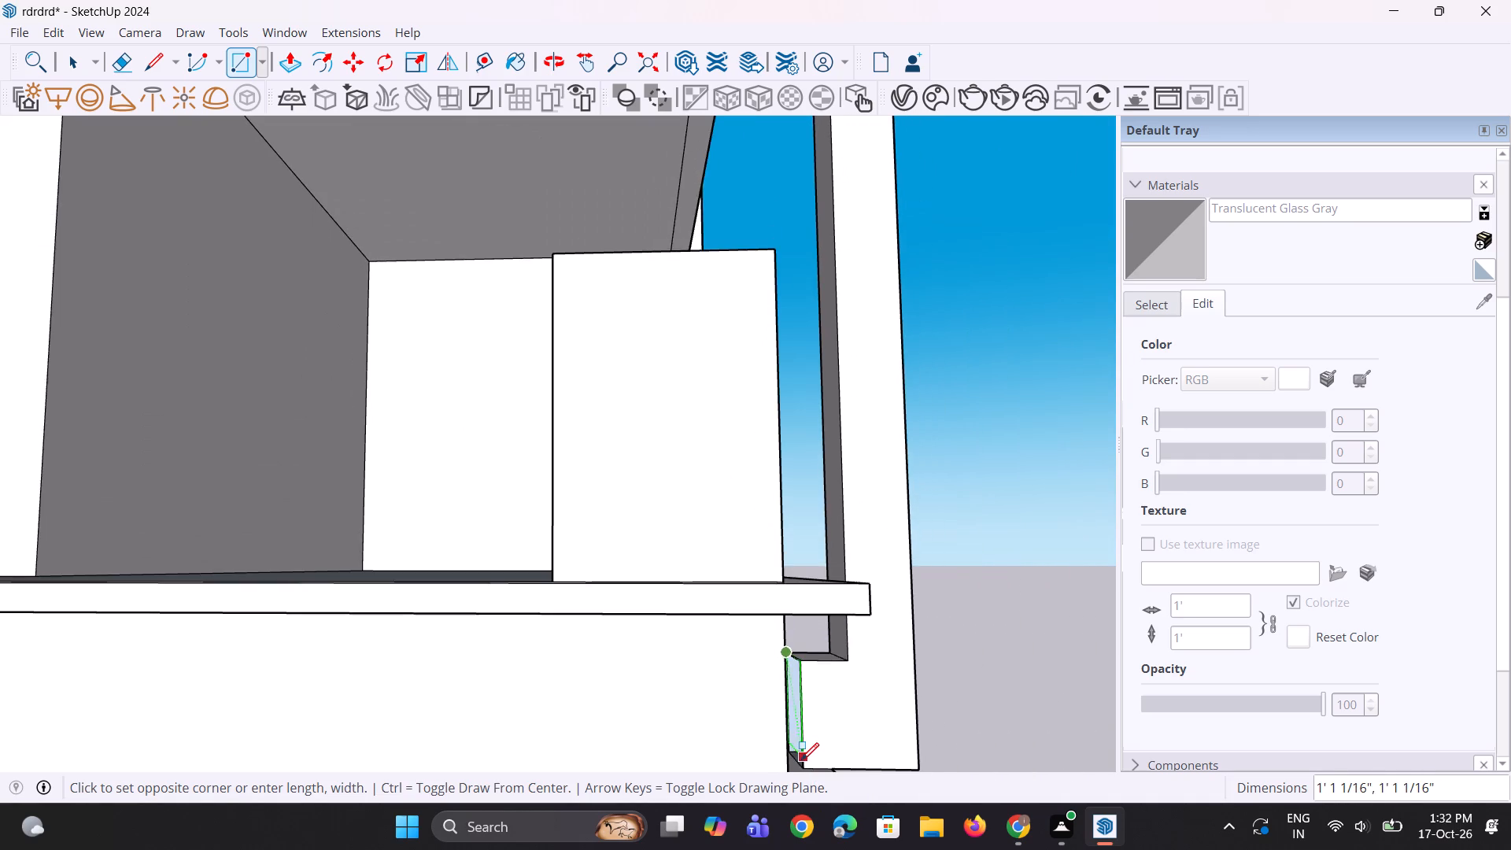
scroll(801, 771, up, 3)
click(801, 771)
scroll(803, 703, up, 7)
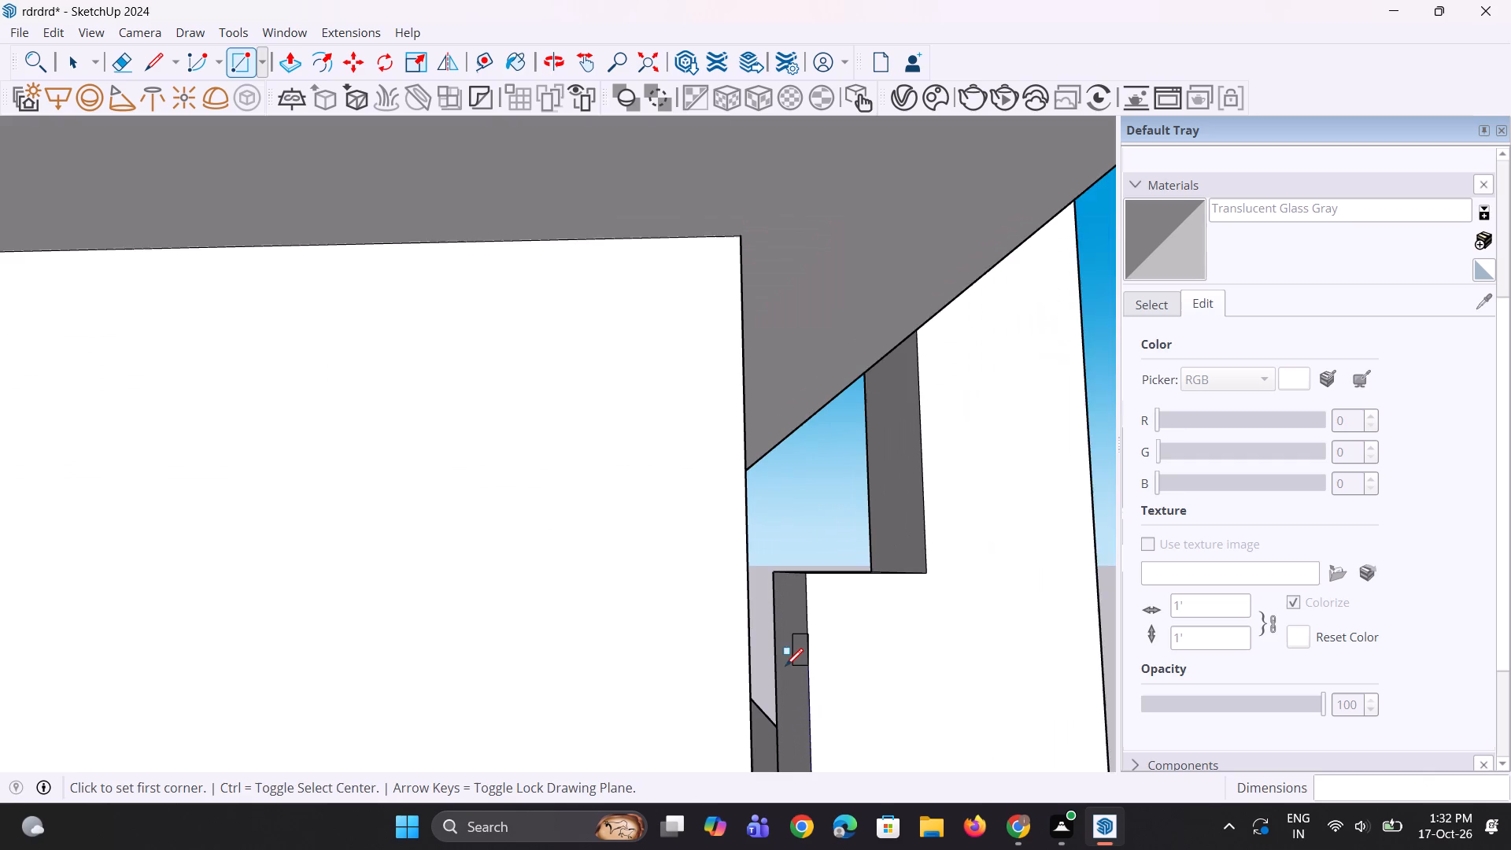
Pull the foot block's new side face out about 3 1/8" toward the building wall.
key(p)
click(785, 666)
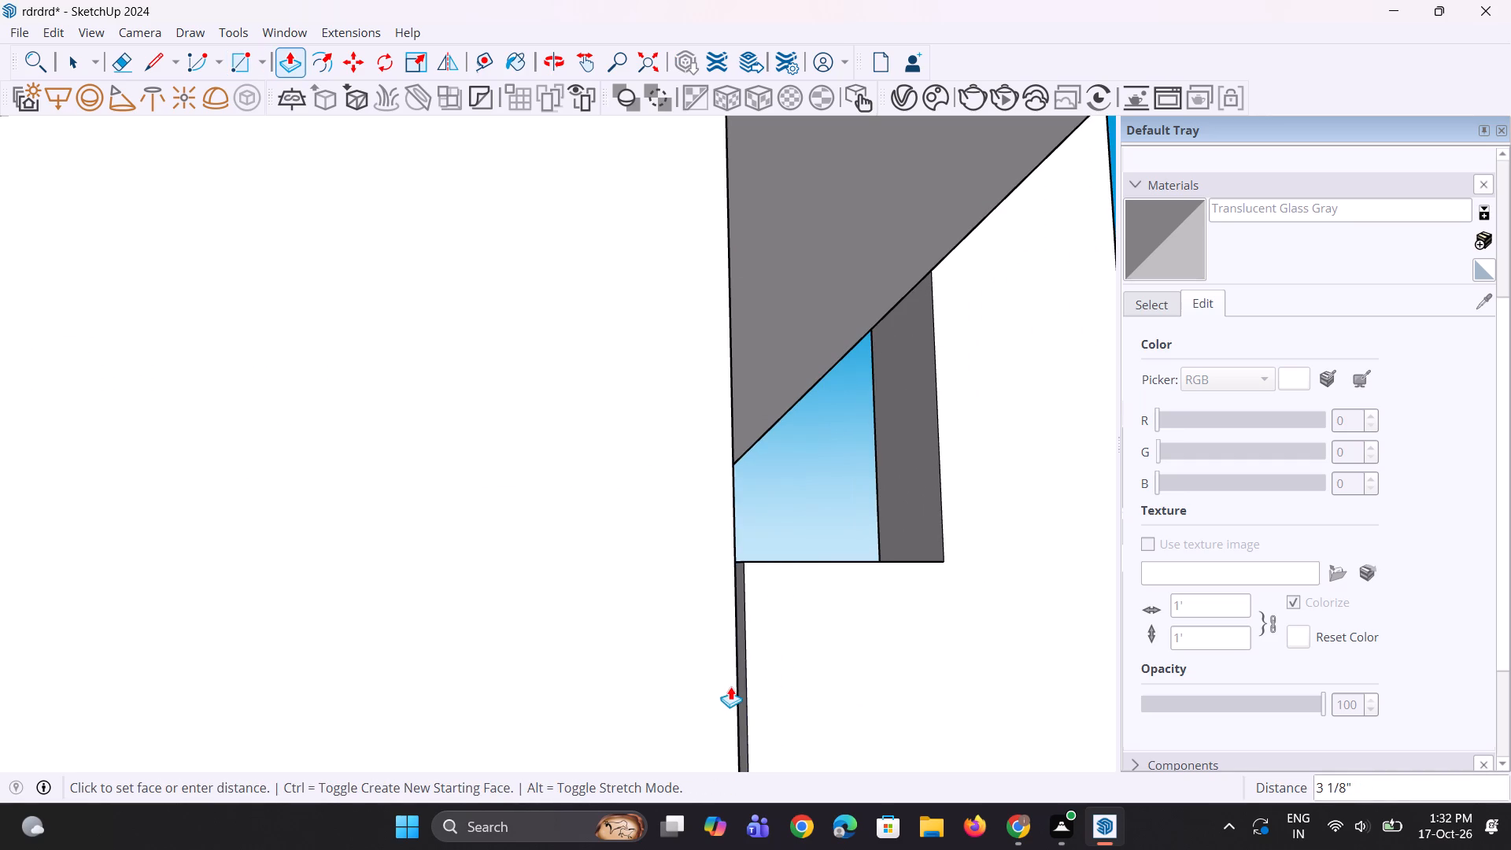
click(735, 699)
scroll(678, 666, down, 9)
middle_drag(964, 652, 858, 681)
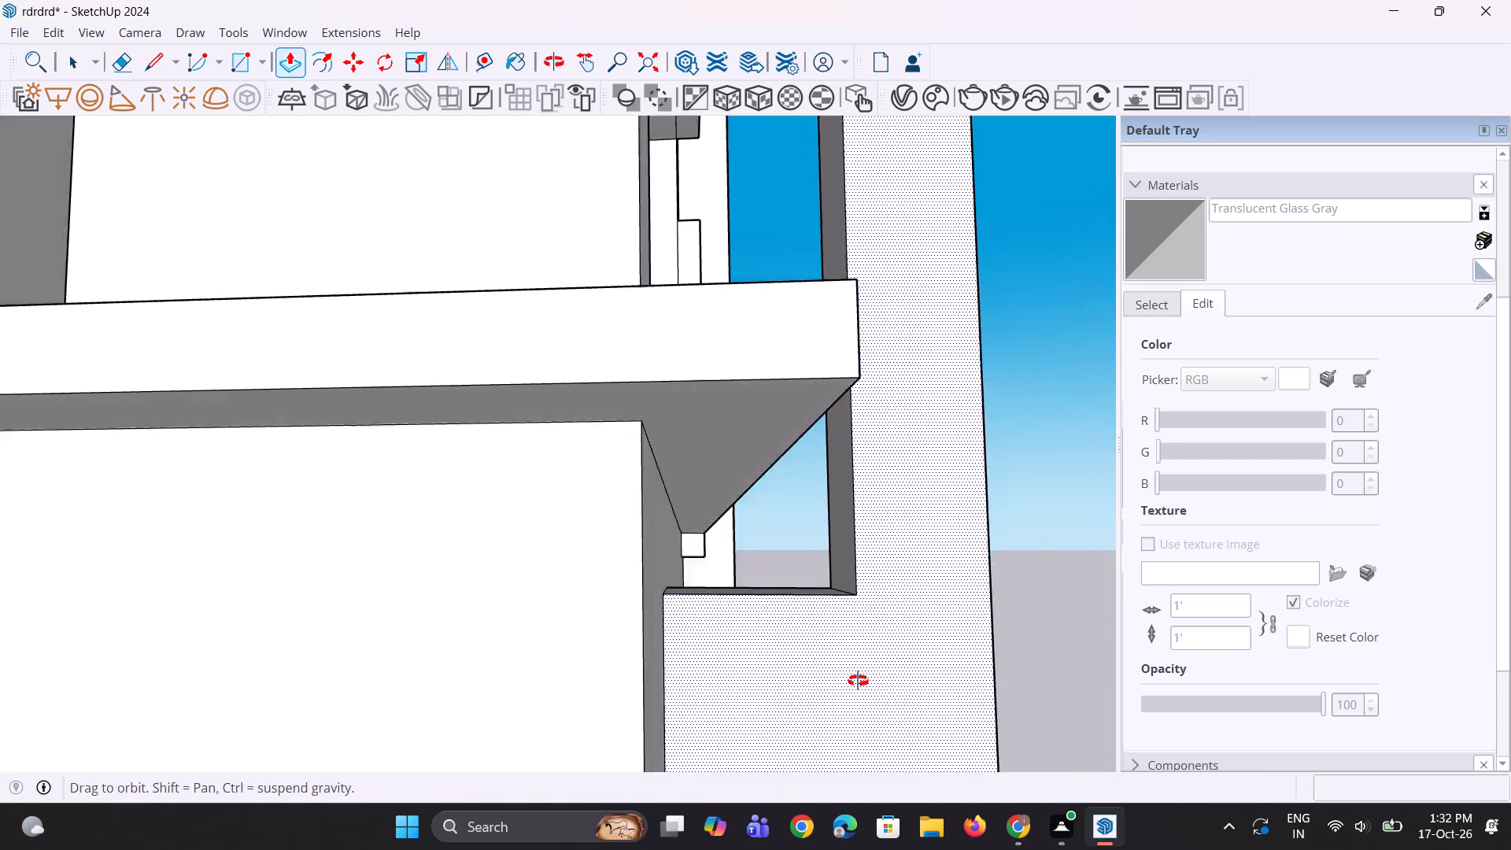
middle_drag(858, 681, 811, 697)
scroll(770, 682, down, 5)
Group all the faces of the facade column, including its foot block and top, into one group.
key(space)
key(space)
click(769, 695)
scroll(759, 614, up, 3)
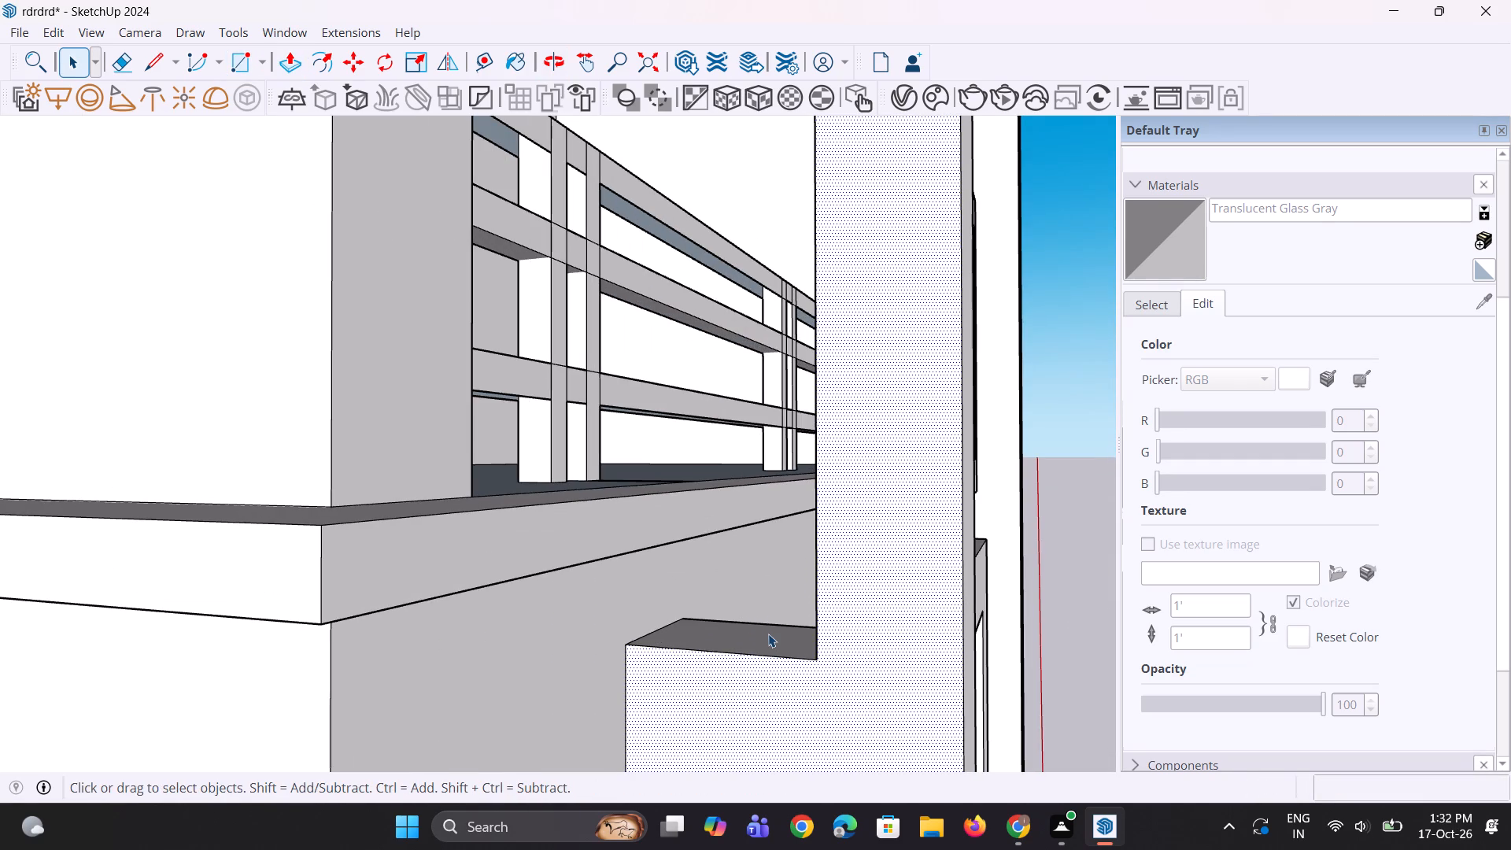
ctrl+click(768, 639)
middle_drag(800, 640, 897, 619)
scroll(863, 552, up, 2)
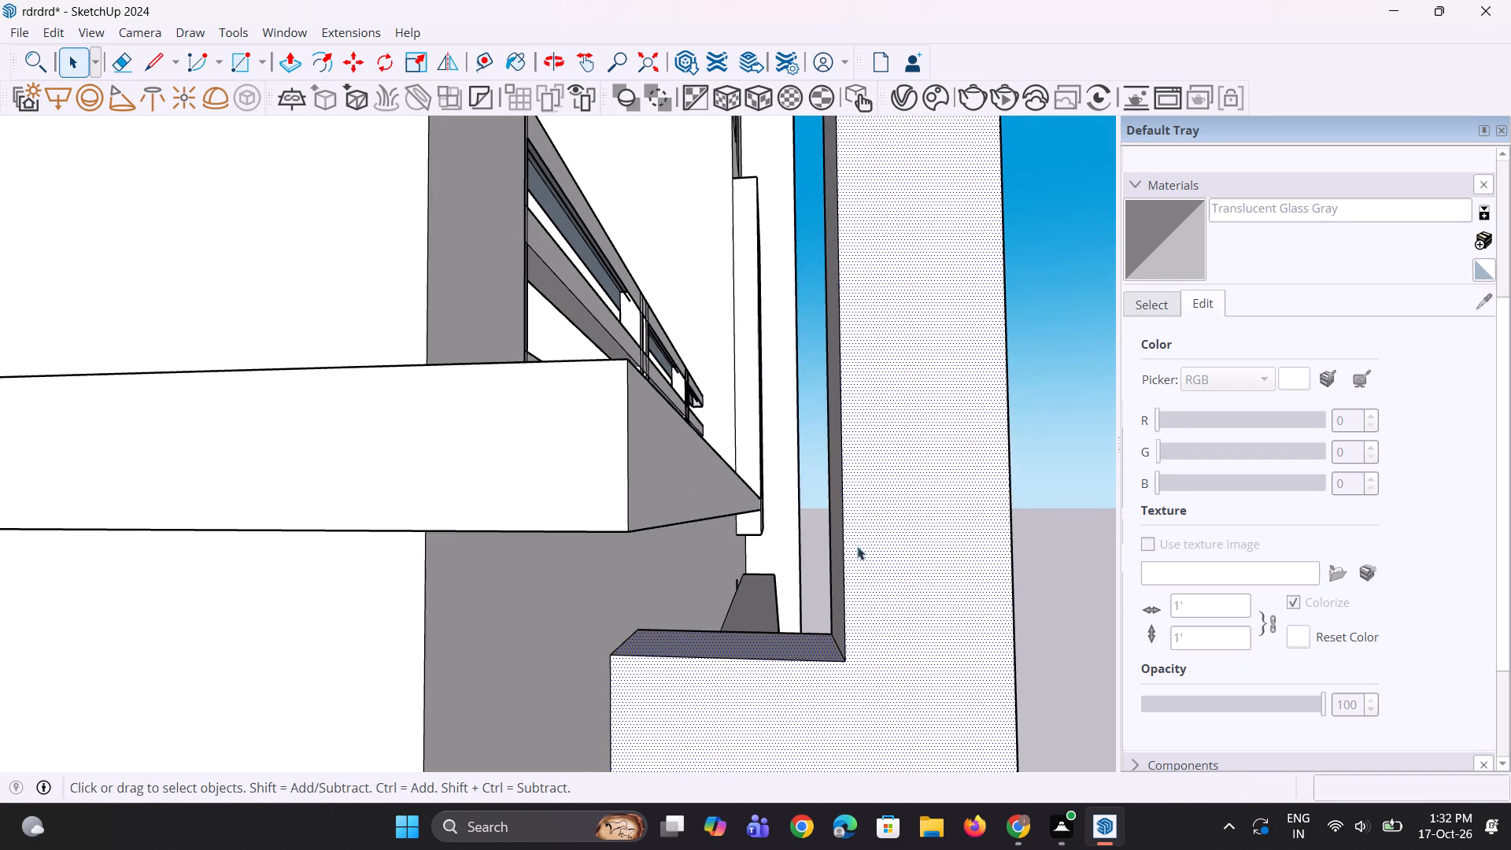
scroll(837, 543, up, 3)
ctrl+click(837, 543)
scroll(837, 626, down, 11)
middle_drag(833, 626, 799, 634)
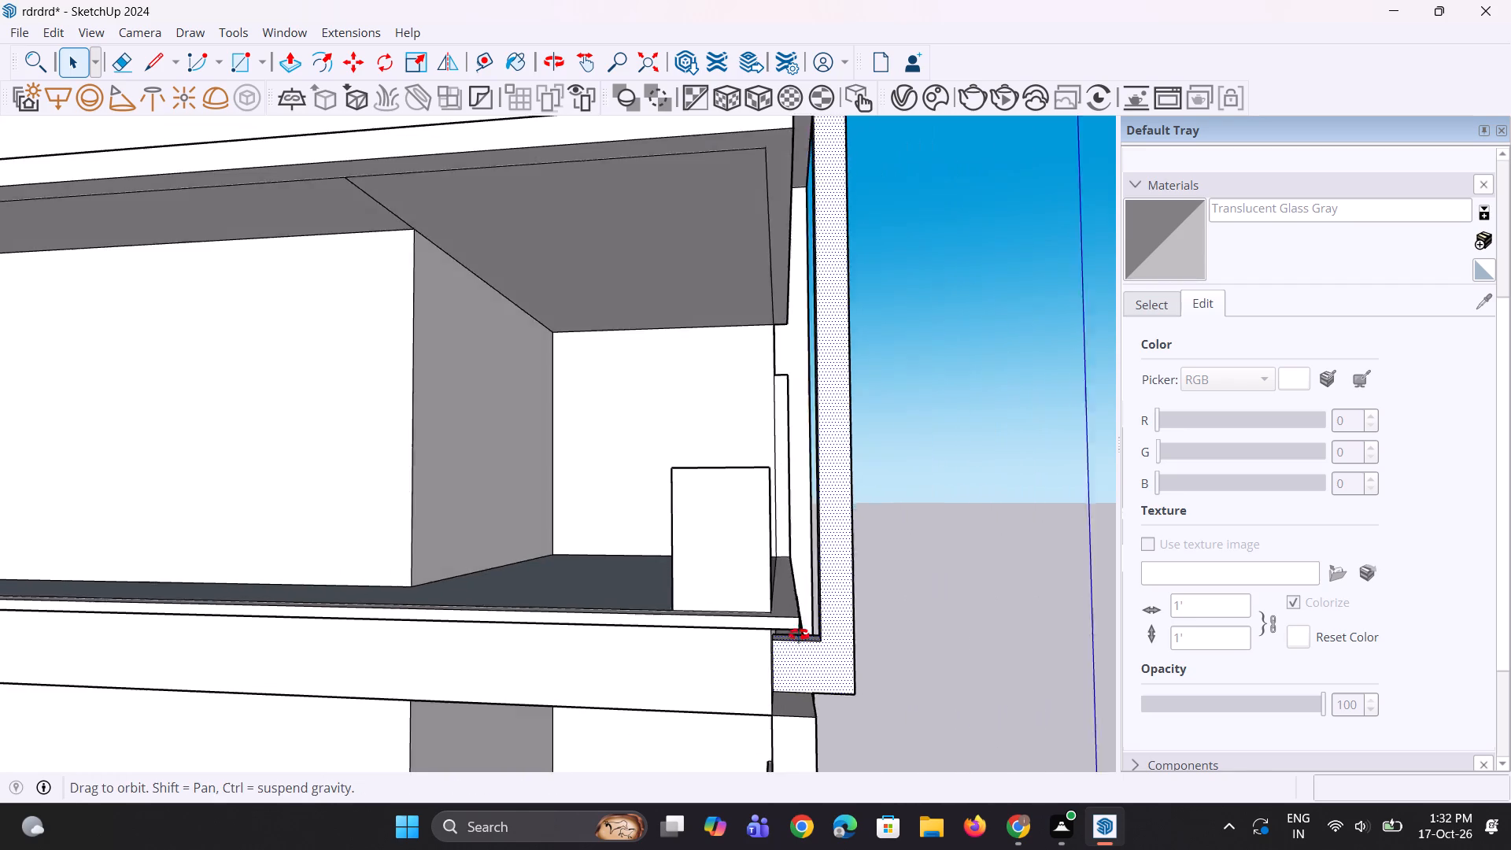
middle_drag(799, 634, 538, 668)
ctrl+click(437, 660)
scroll(448, 660, down, 3)
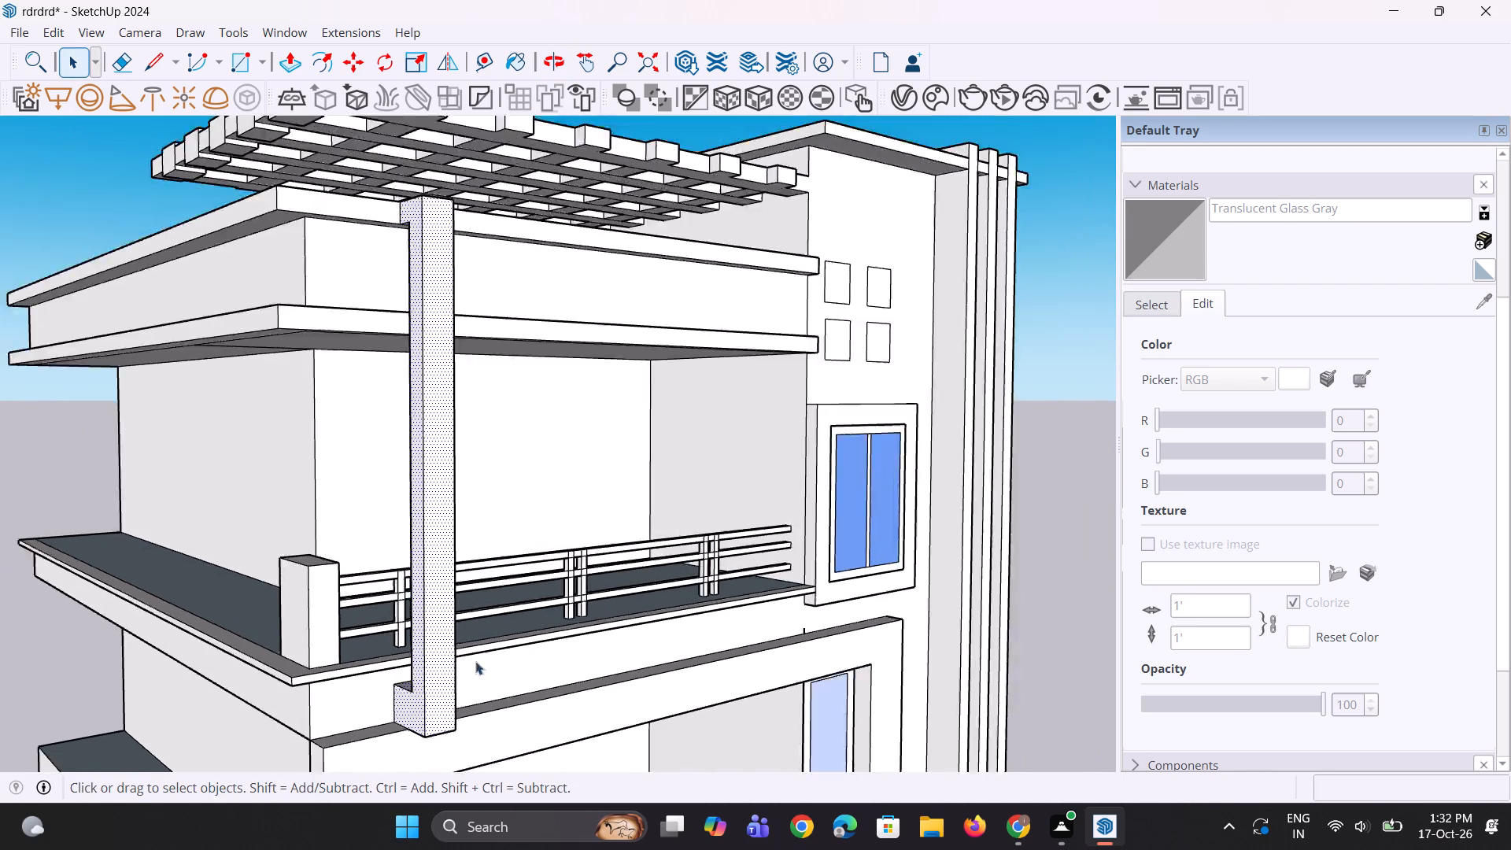
scroll(475, 661, down, 8)
middle_drag(557, 660, 0, 663)
scroll(352, 566, up, 2)
scroll(421, 522, up, 2)
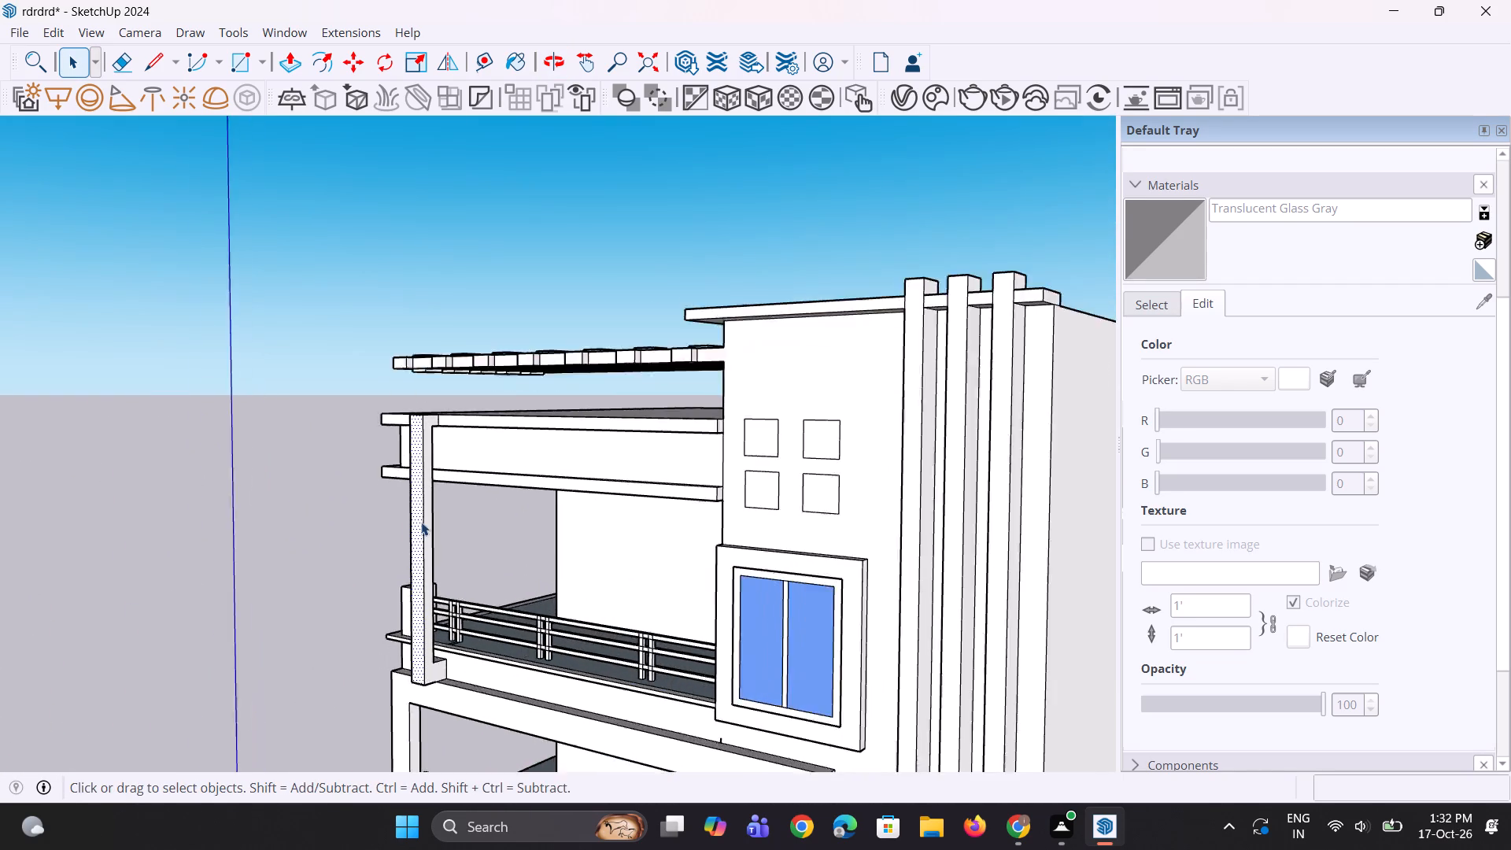
scroll(421, 522, up, 8)
ctrl+click(389, 531)
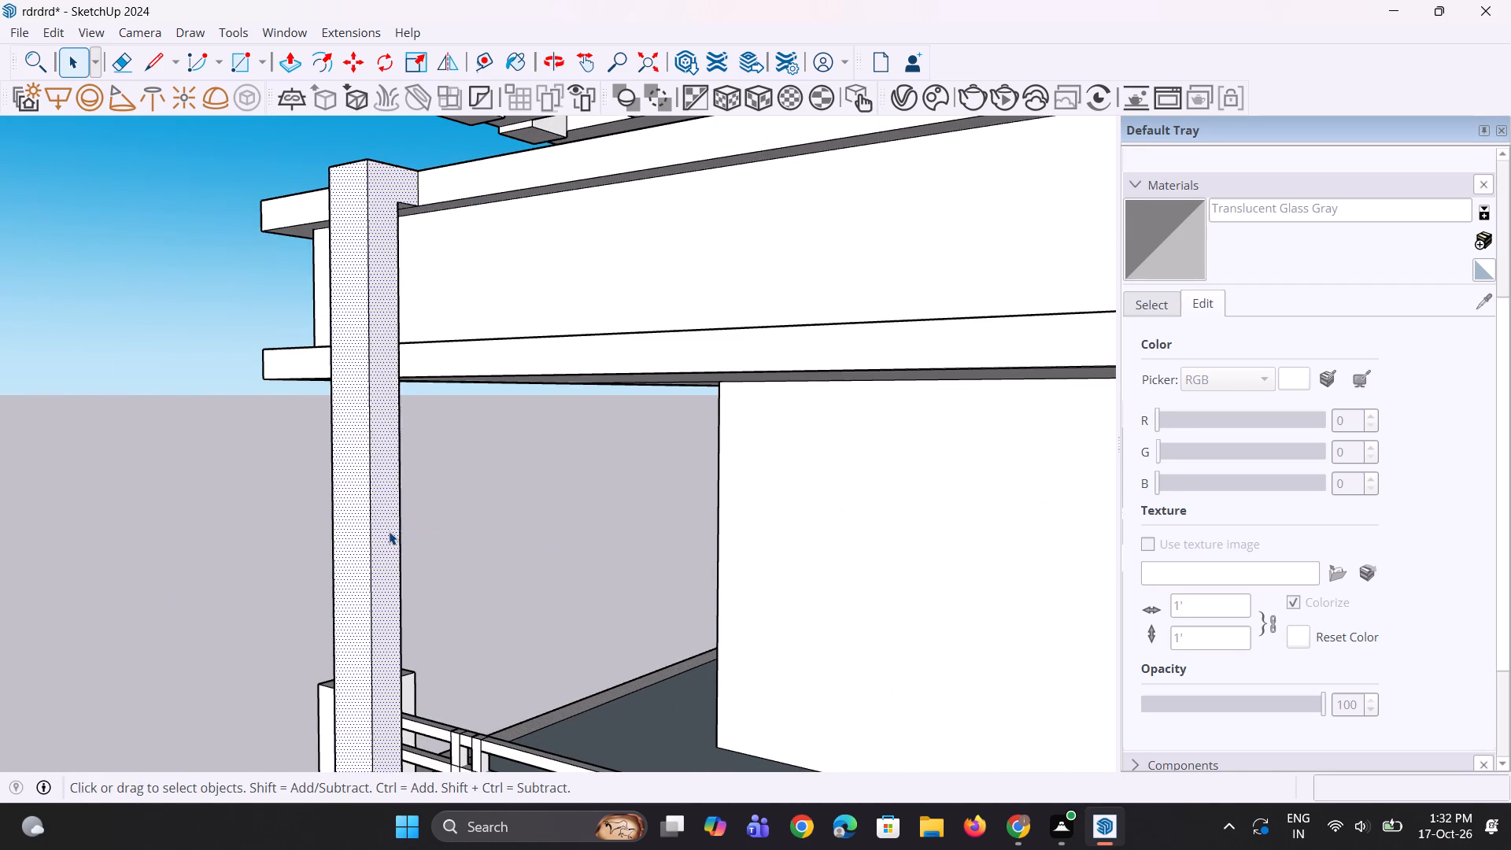
scroll(423, 543, down, 5)
middle_drag(386, 454, 479, 658)
scroll(412, 401, up, 2)
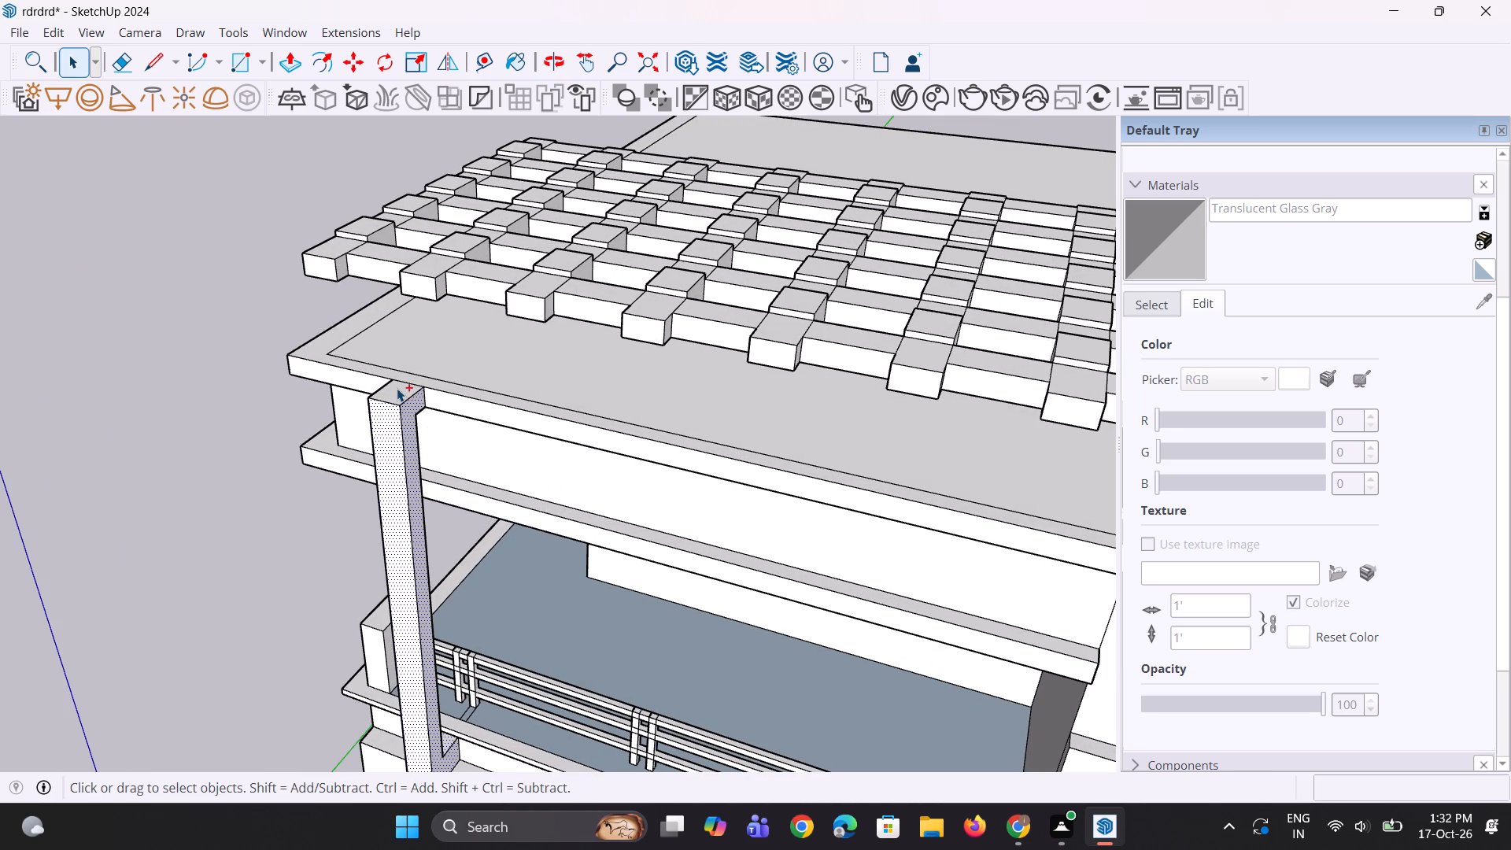
ctrl+click(397, 388)
right_click(383, 445)
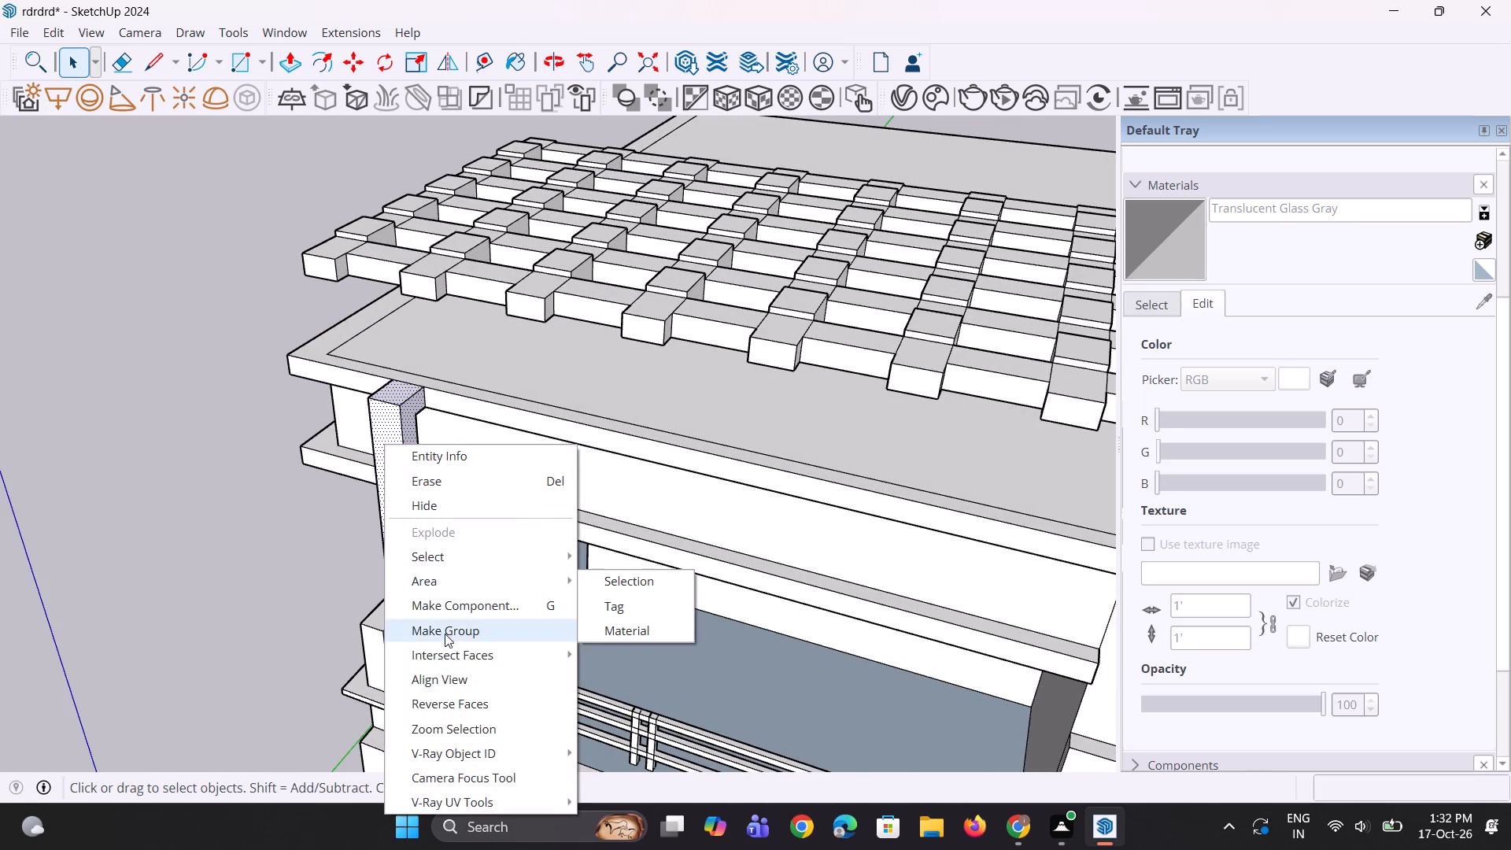
click(444, 634)
Copy the column group along the balcony front at about 1' 10 3/8" spacing, making three copies.
scroll(408, 486, down, 3)
middle_drag(416, 660, 676, 534)
scroll(573, 452, down, 2)
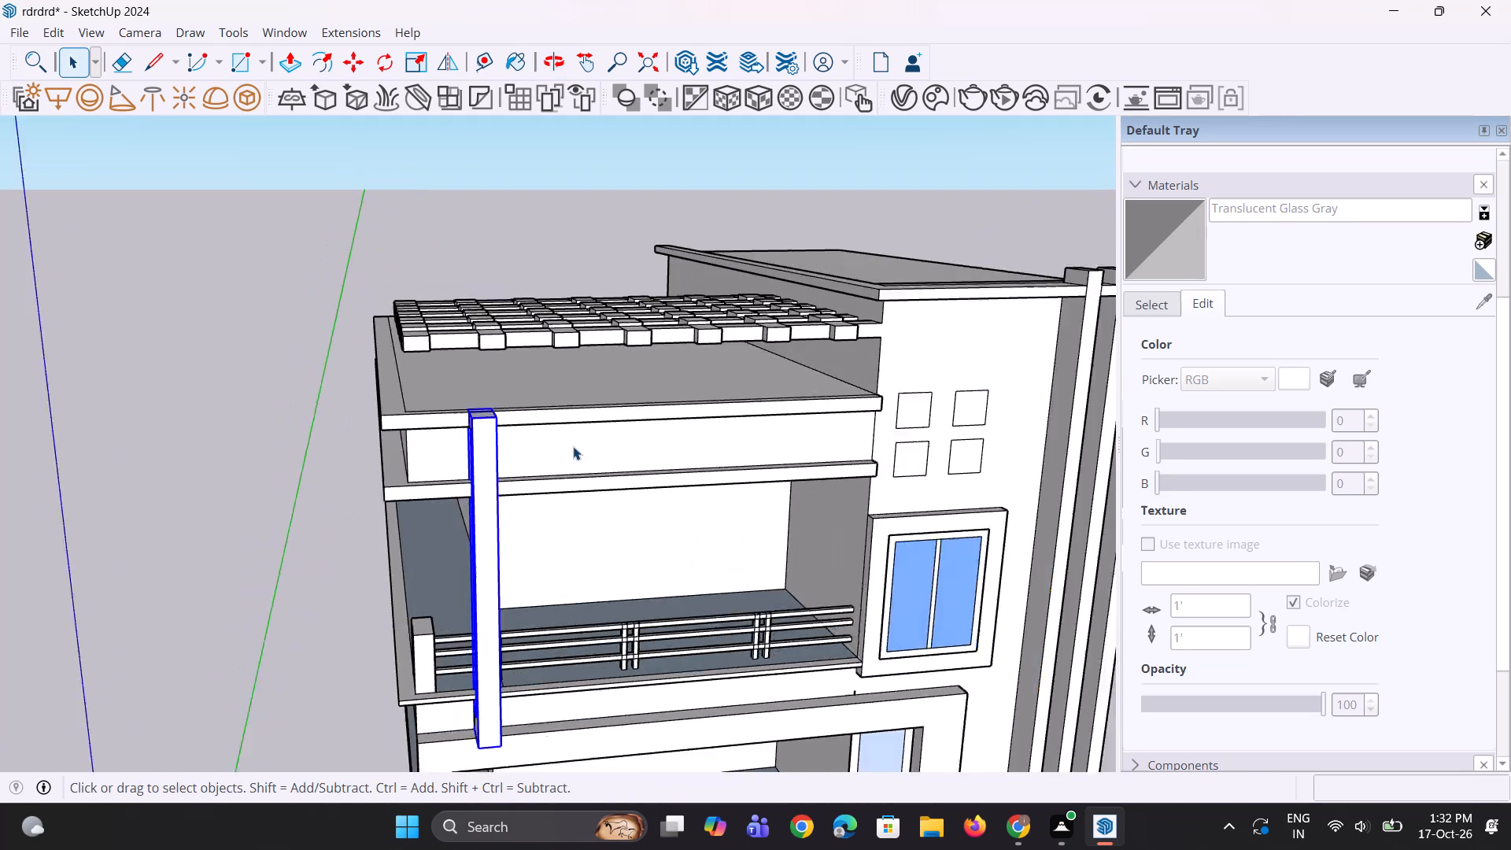
scroll(573, 446, down, 2)
scroll(527, 707, up, 6)
key(m)
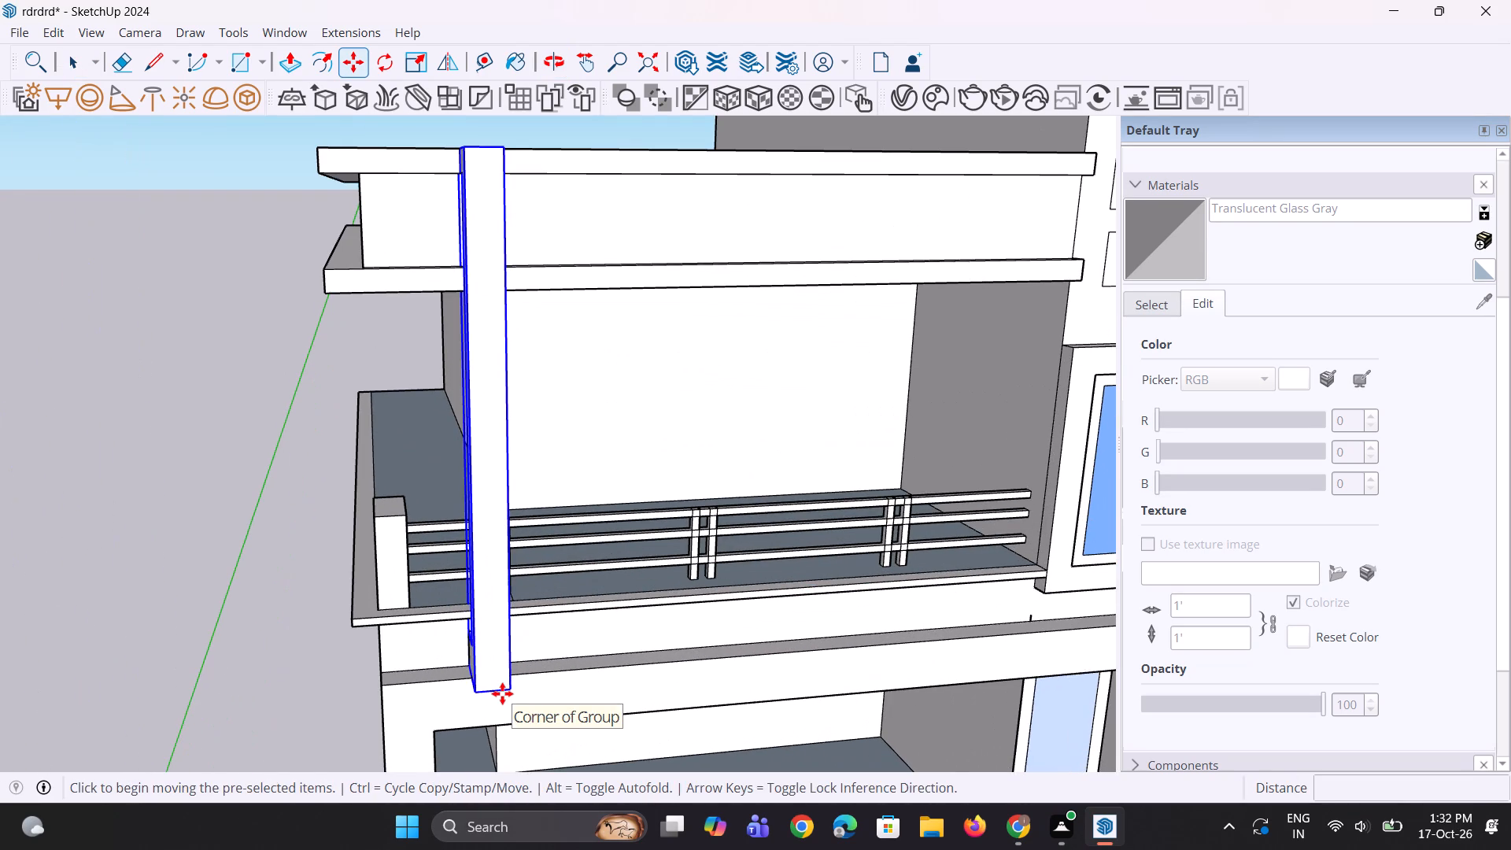
scroll(461, 682, up, 2)
click(471, 658)
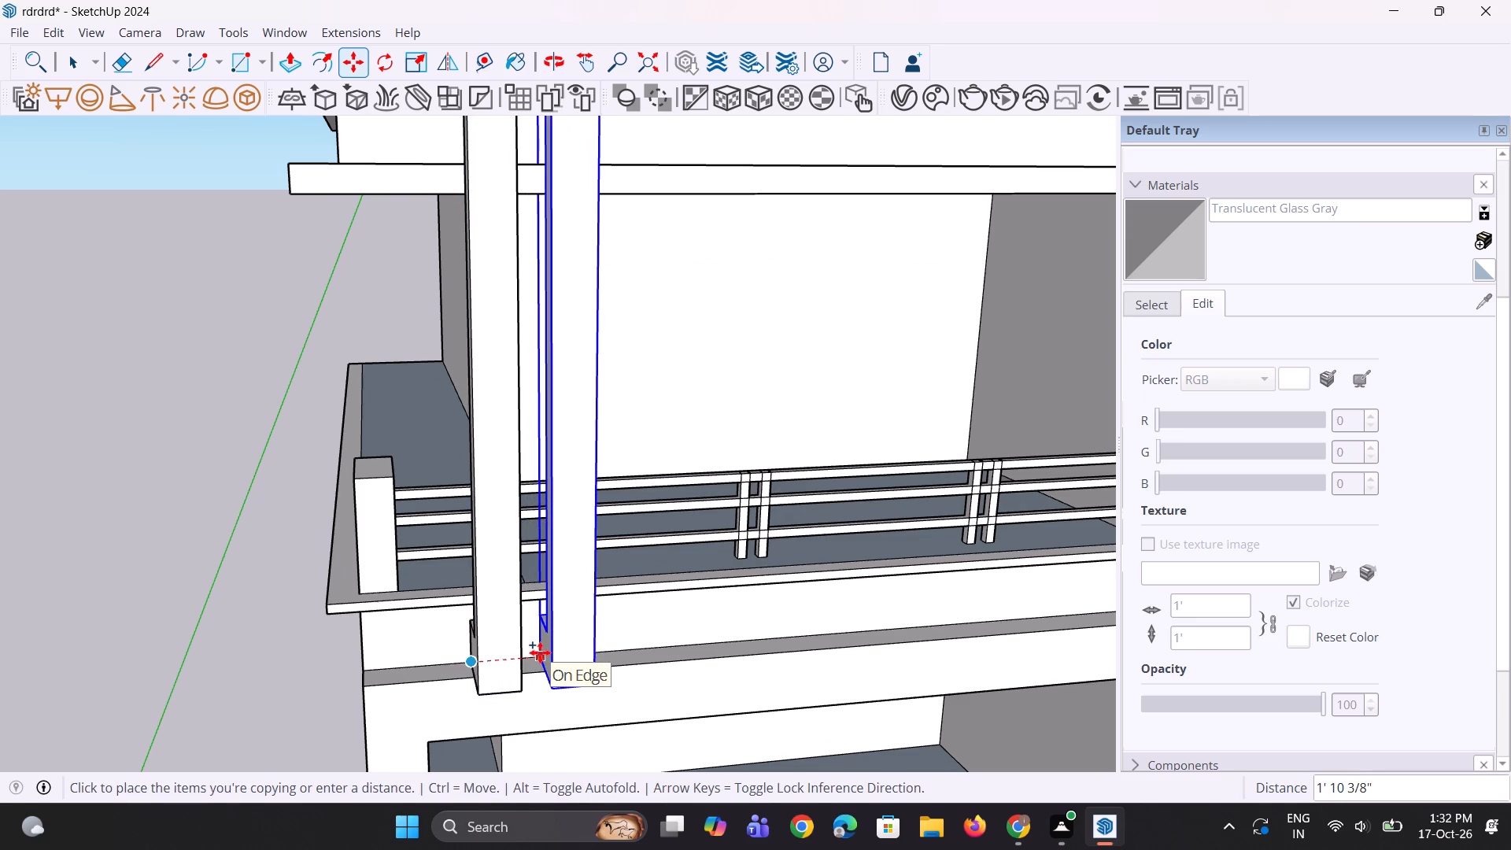
click(541, 652)
text(*3)
key(Return)
scroll(480, 632, down, 9)
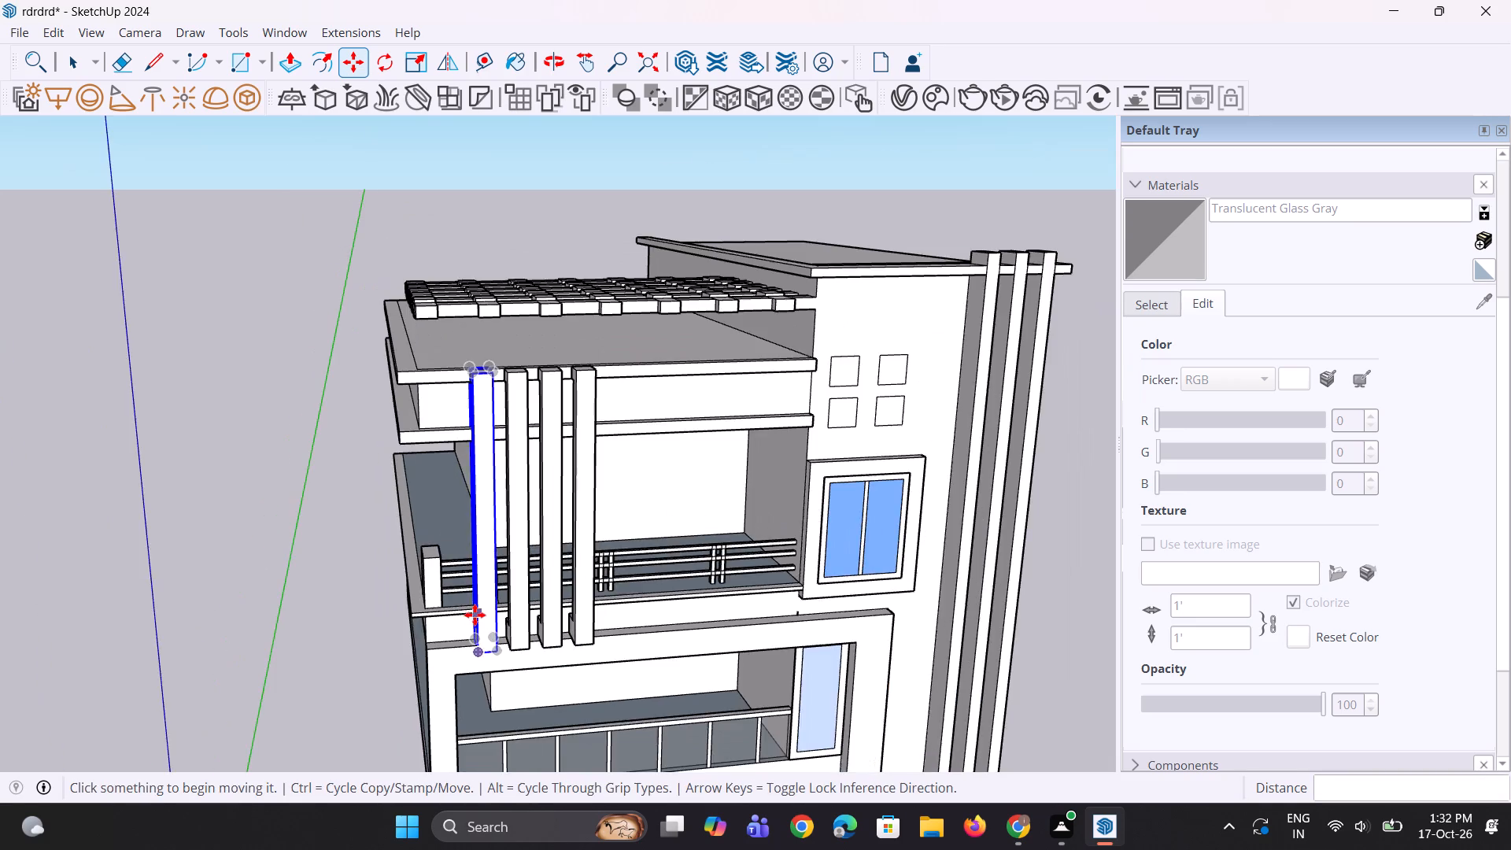
middle_drag(462, 582, 447, 496)
key(space)
key(space)
click(291, 518)
Examine the whole front facade from a distance with the new row of columns.
scroll(281, 486, down, 4)
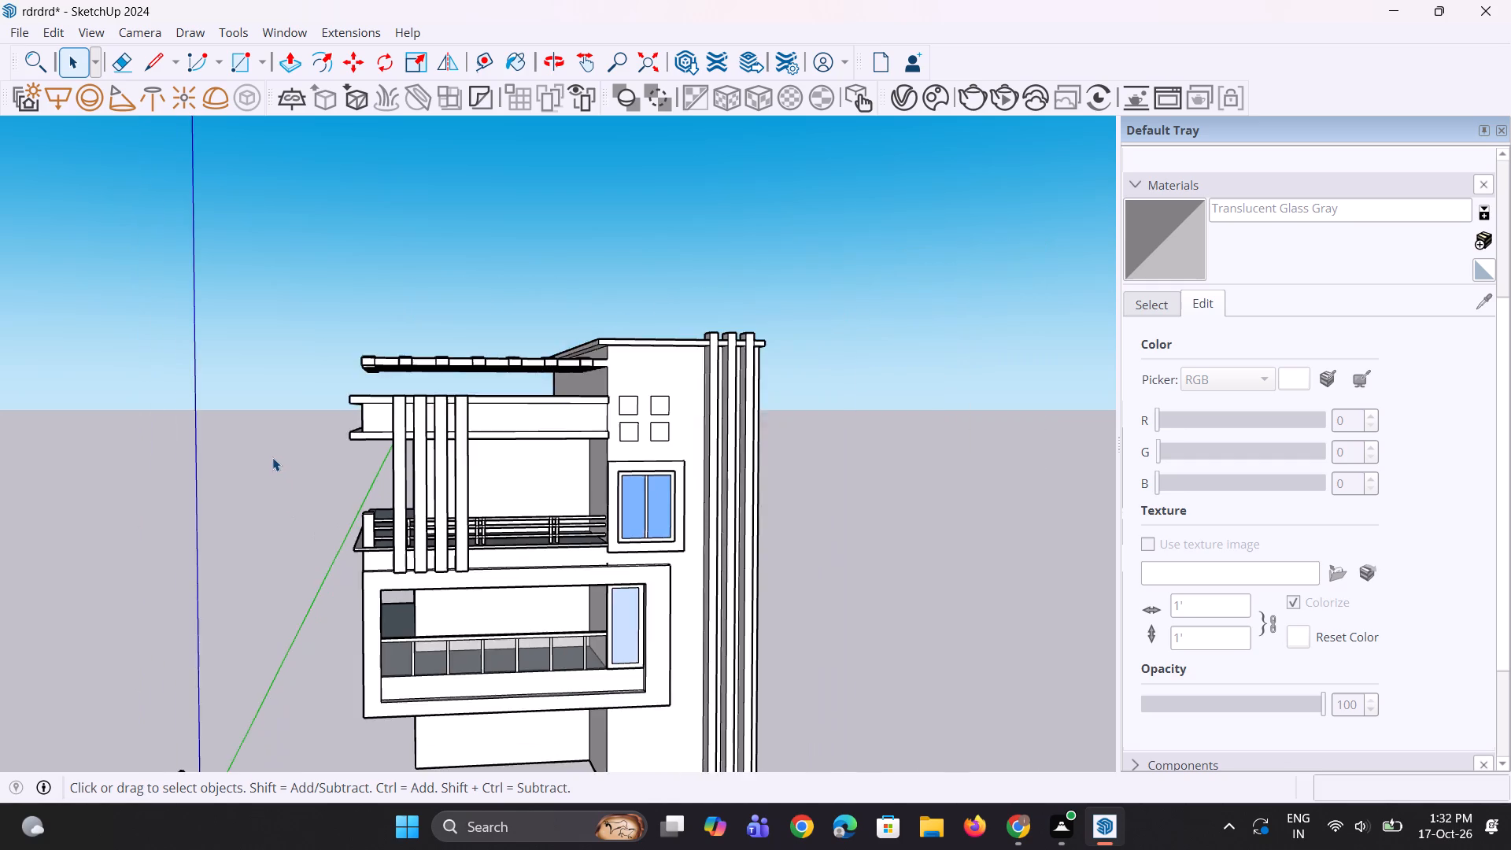
scroll(272, 457, down, 13)
middle_drag(279, 493, 296, 513)
scroll(291, 512, up, 2)
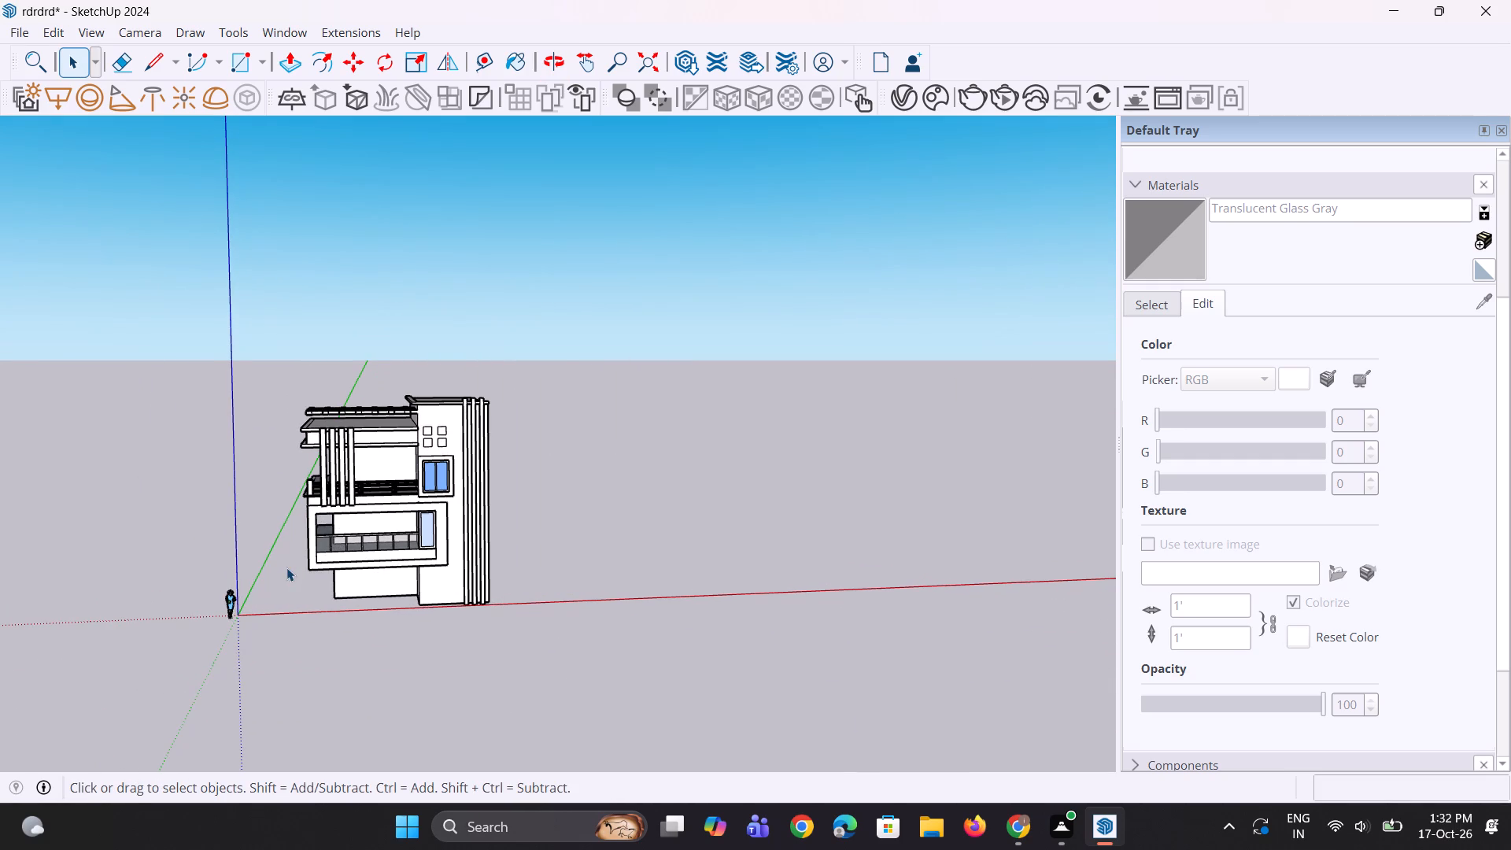
scroll(286, 567, up, 4)
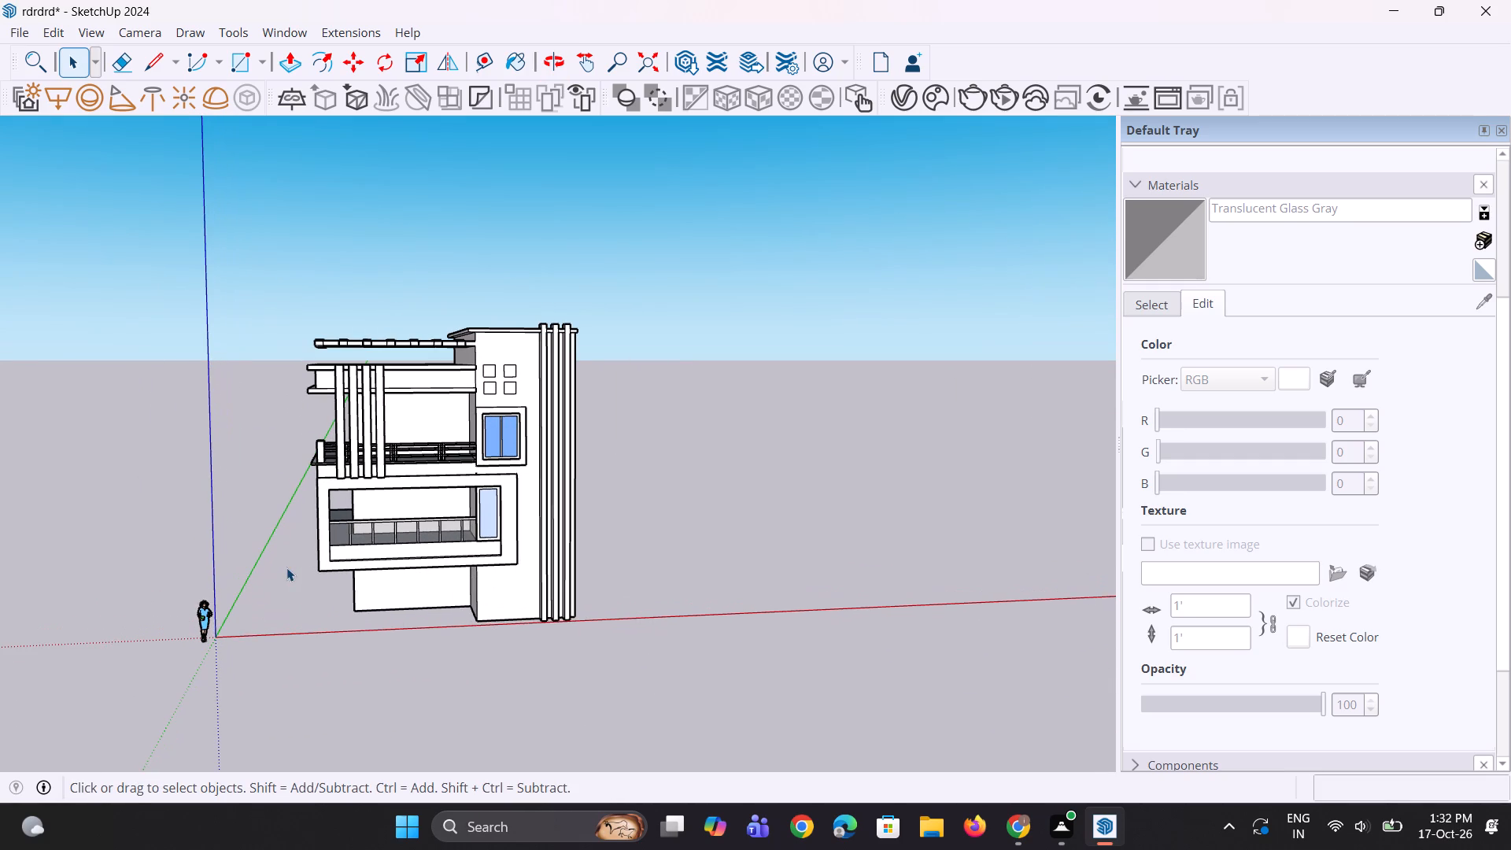
scroll(286, 567, down, 3)
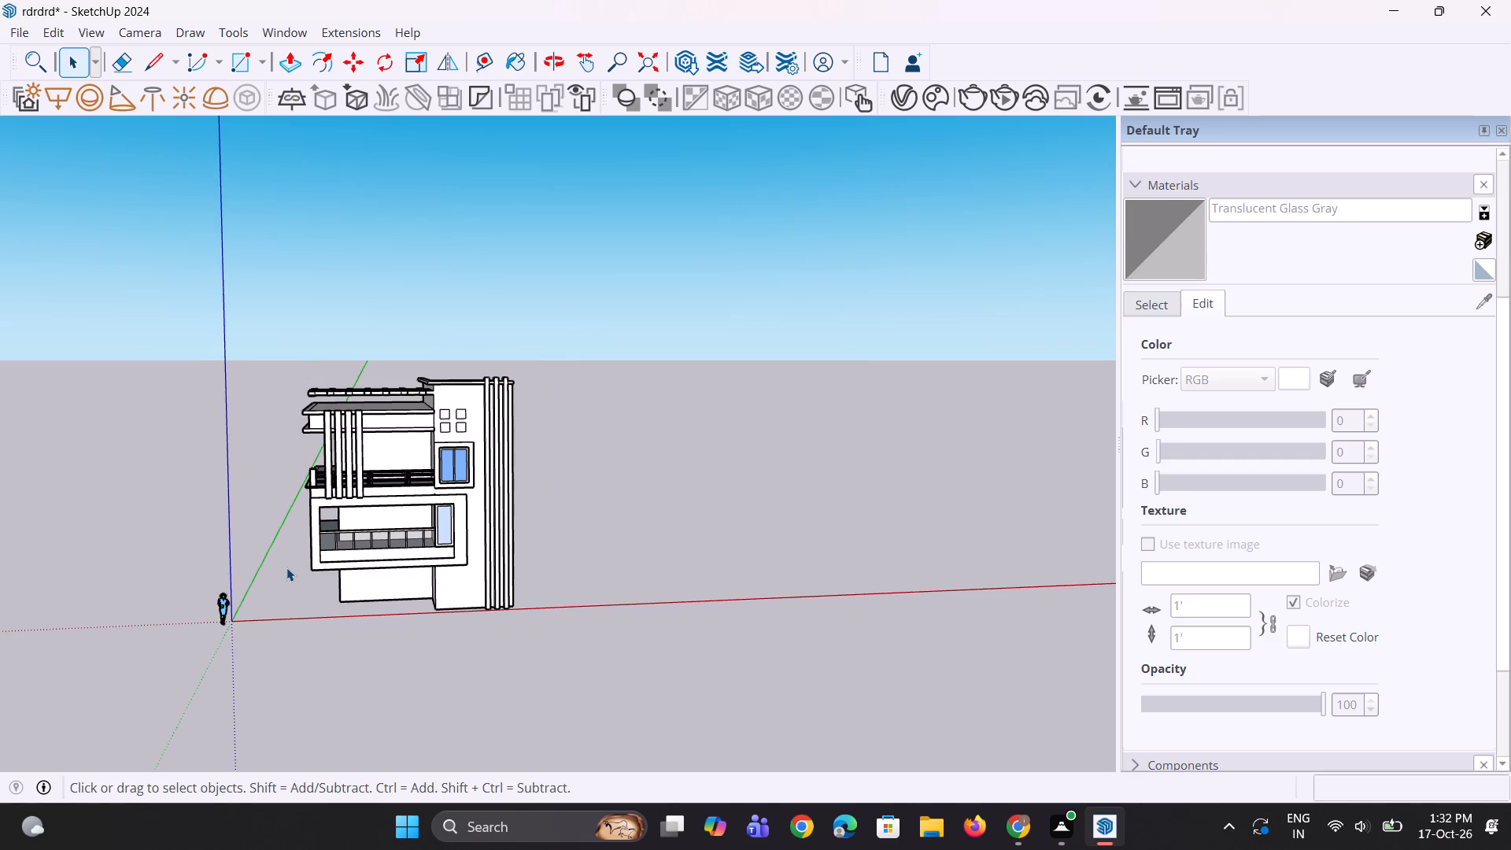
scroll(286, 567, down, 5)
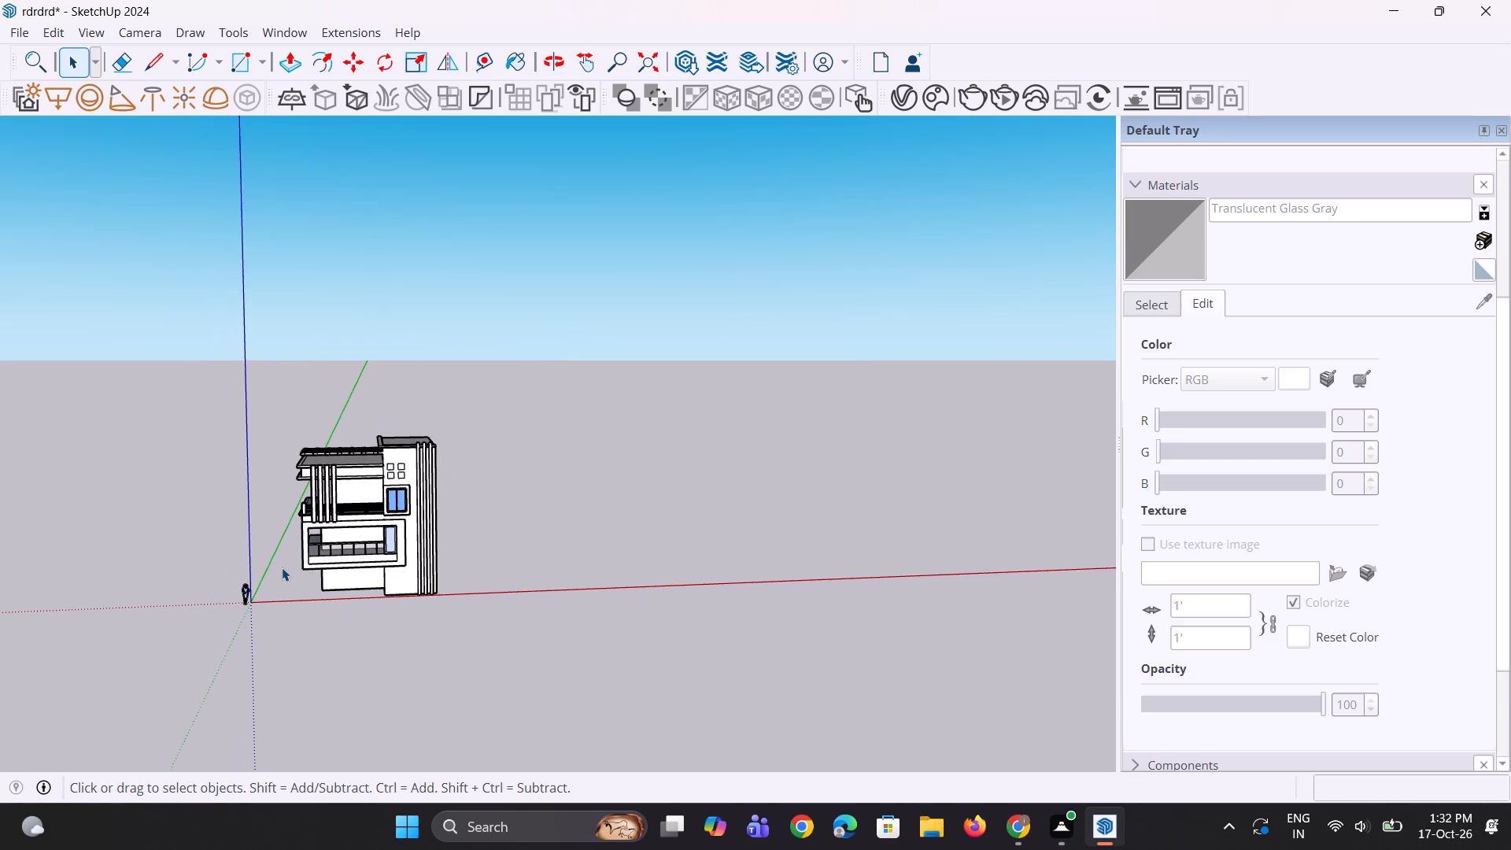
middle_drag(265, 578, 346, 495)
scroll(352, 558, up, 10)
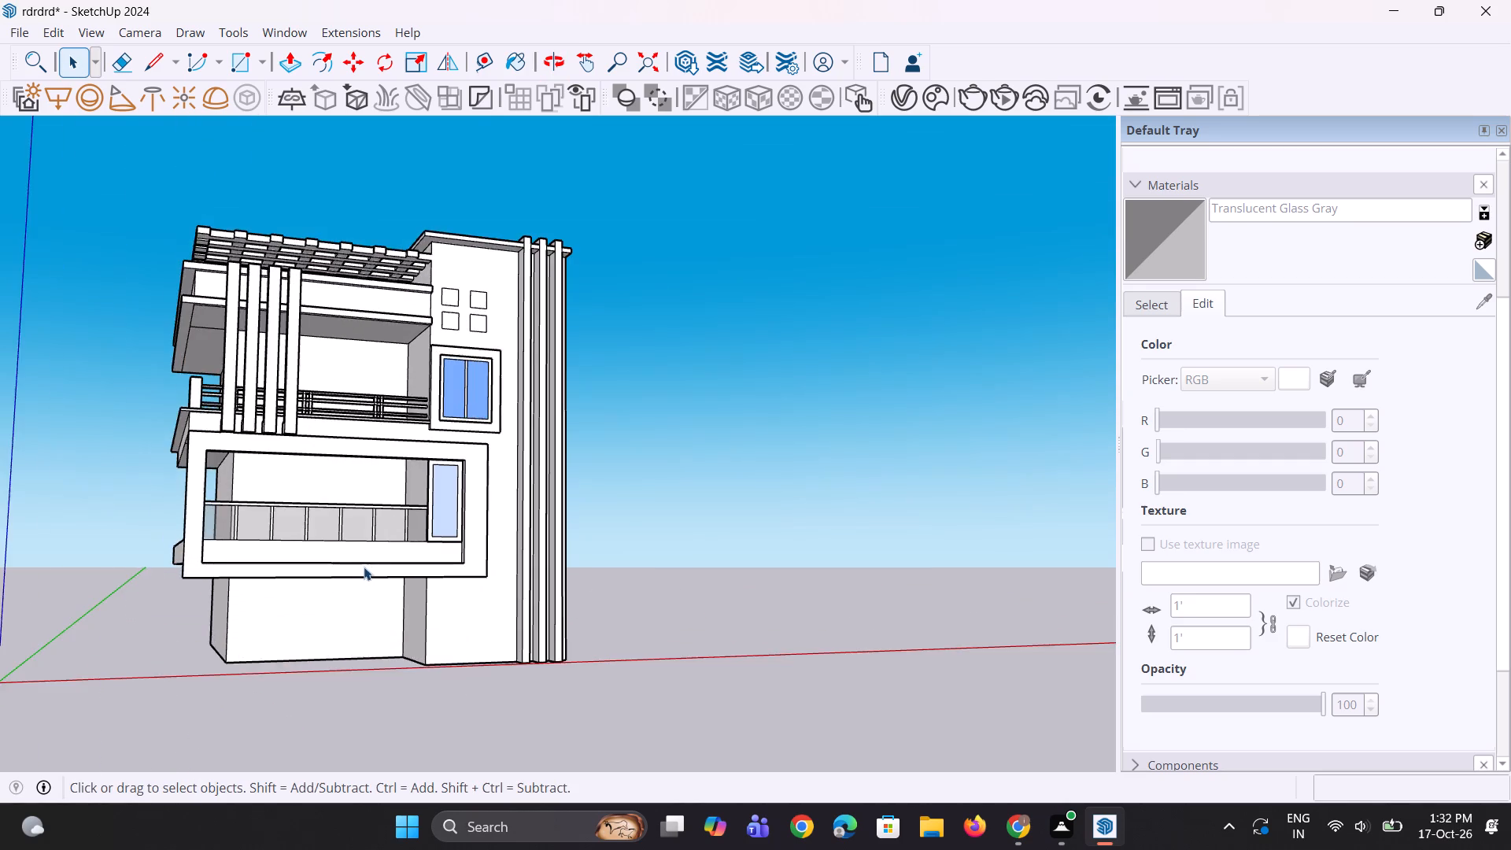
scroll(375, 567, up, 5)
scroll(427, 539, down, 3)
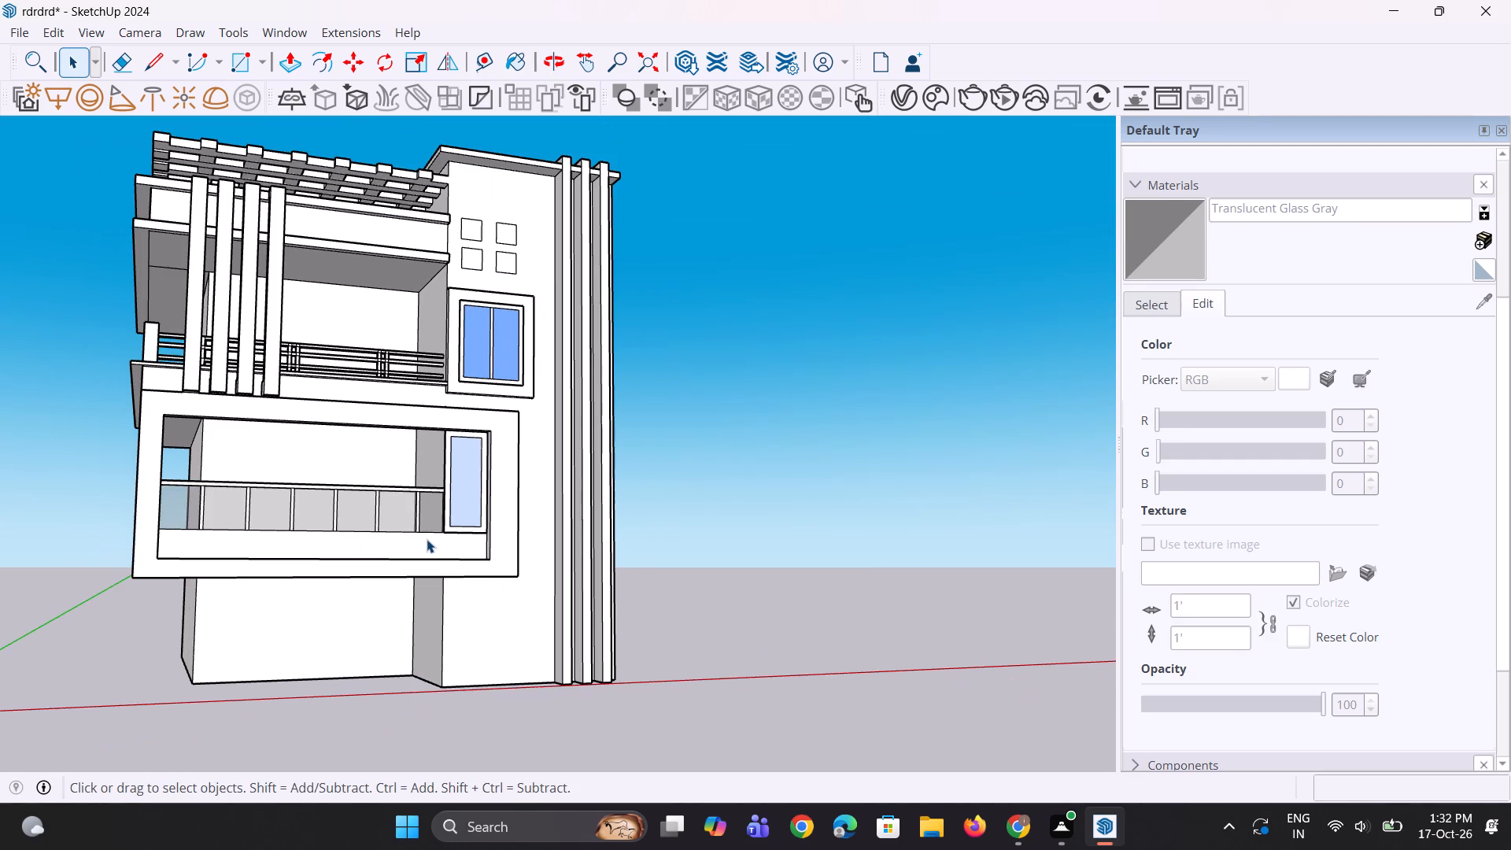
middle_drag(406, 539, 371, 548)
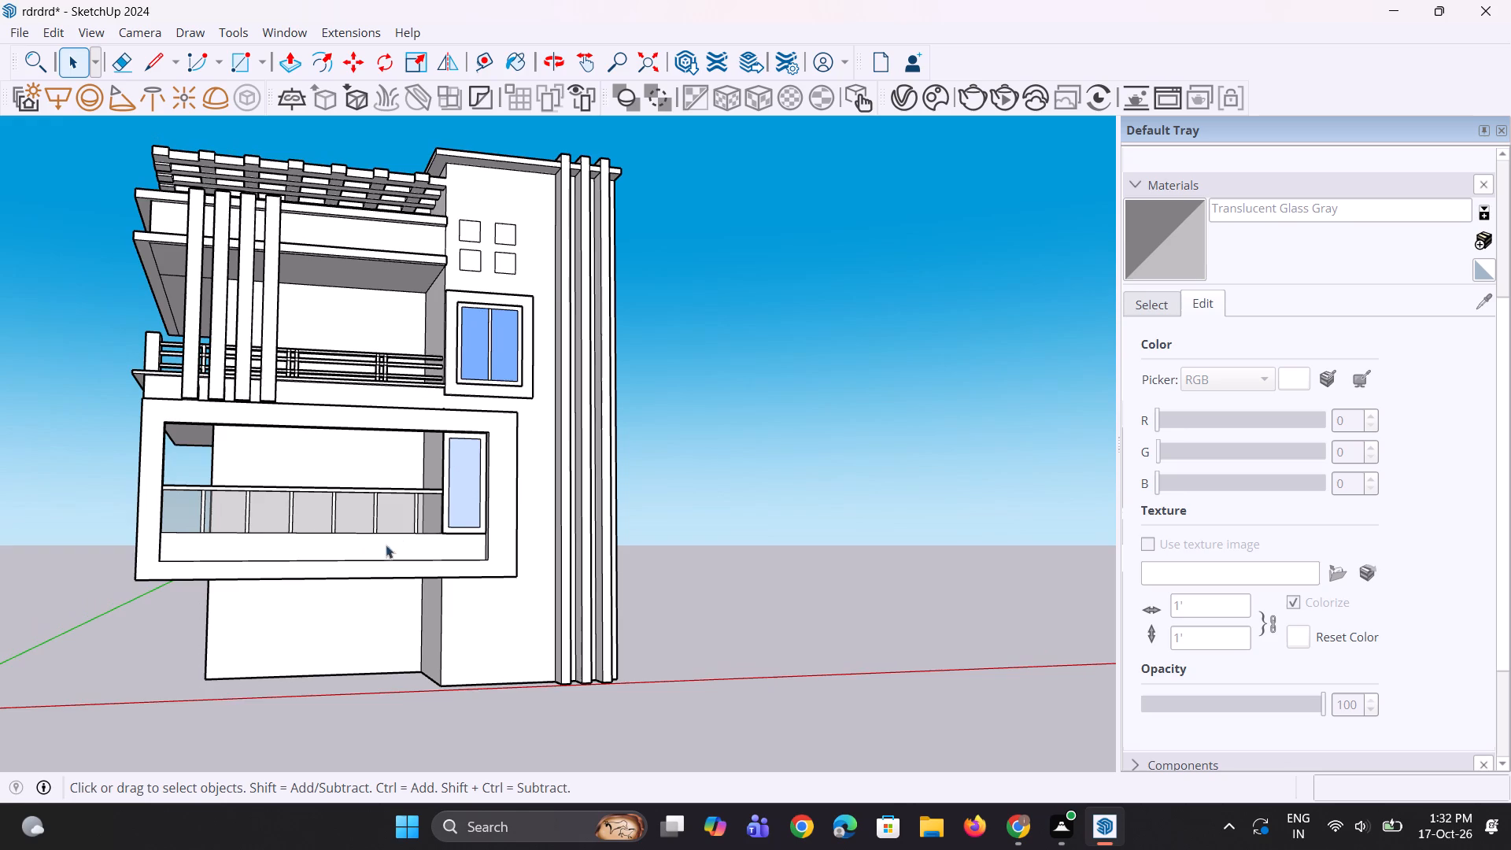
Move the tall narrow window from the lower balcony opening about 27' 11 3/8" sideways, clear of the building.
scroll(416, 531, up, 2)
click(475, 504)
key(m)
click(462, 508)
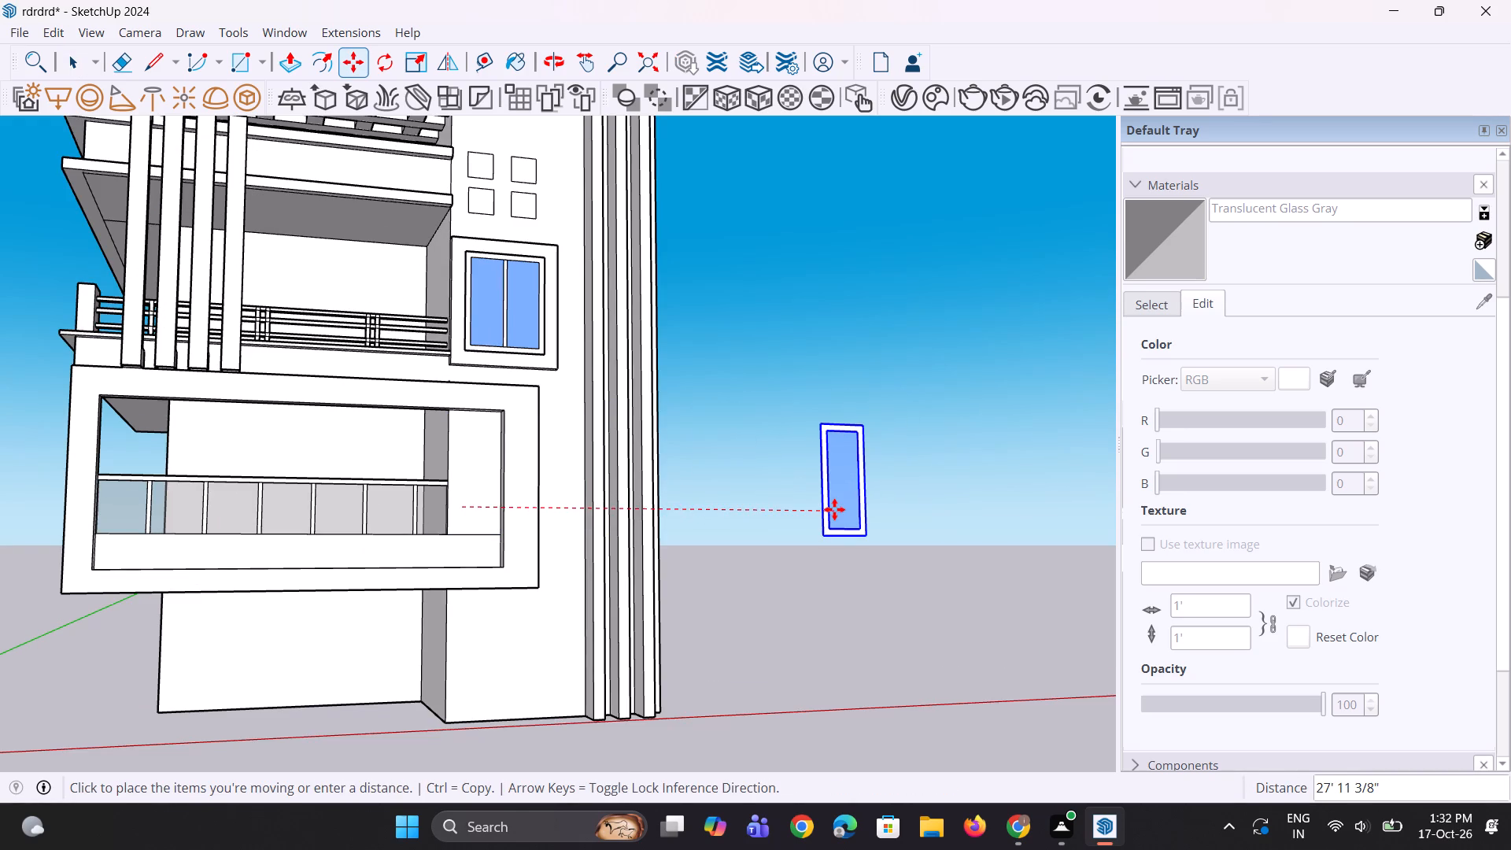
click(834, 509)
scroll(447, 525, up, 2)
key(space)
Draw a rectangle on the wall from the glass railing's top end to the parapet's far end inside the frame.
scroll(449, 517, up, 2)
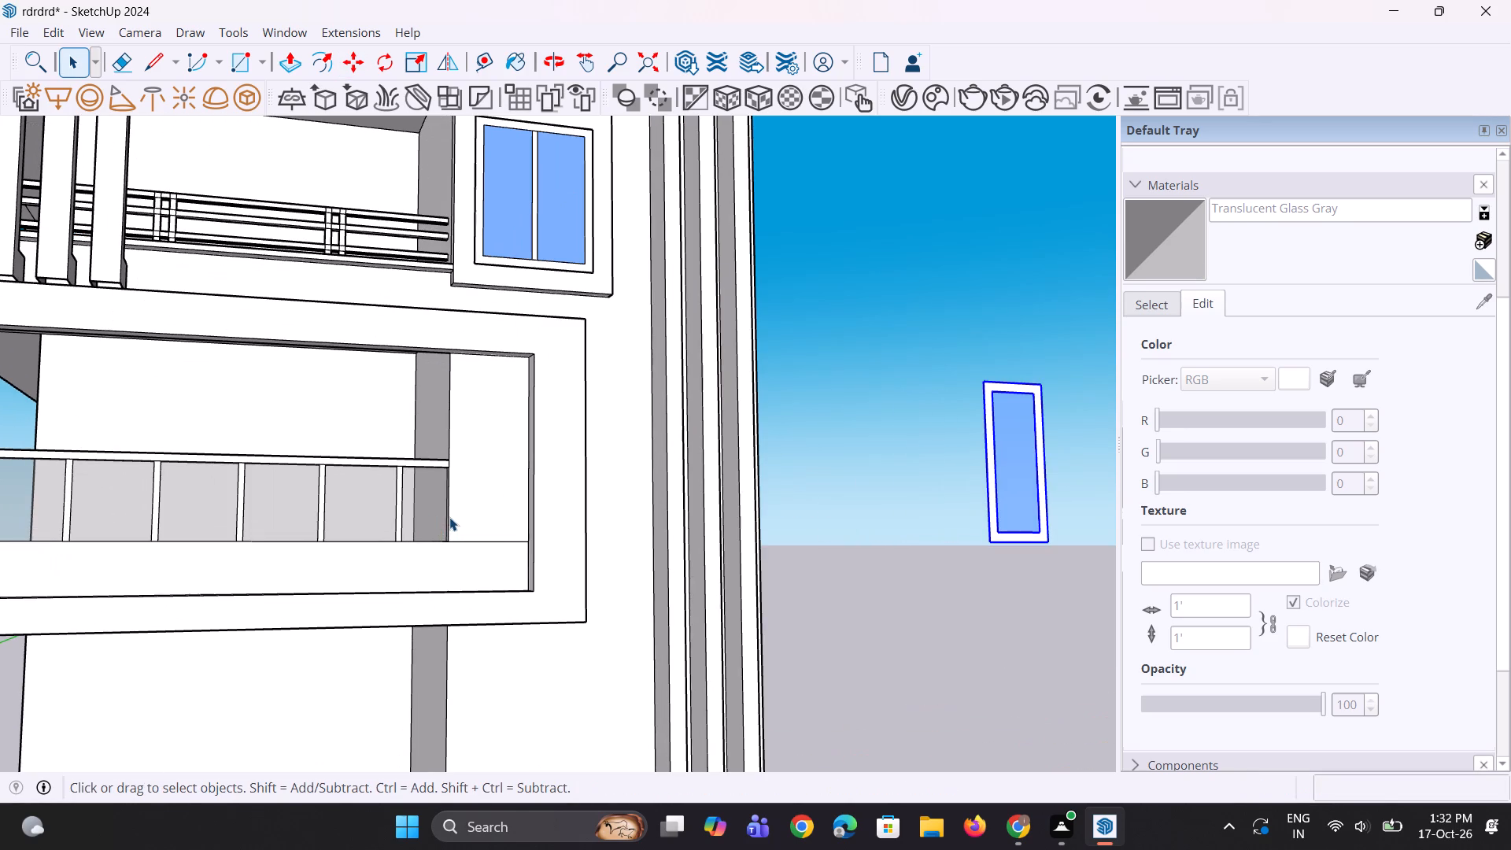
key(r)
scroll(449, 508, up, 2)
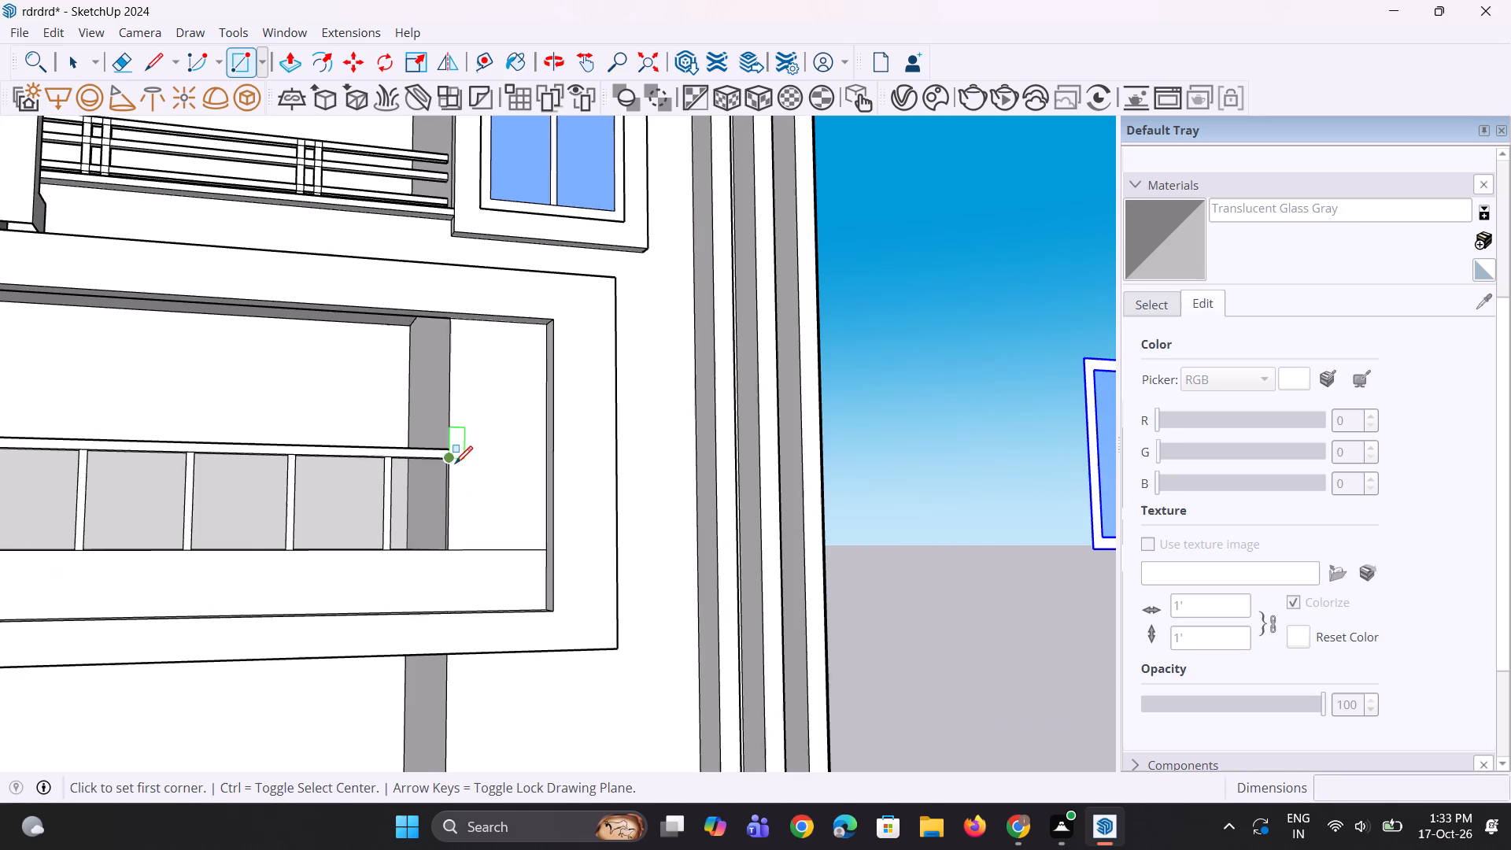
click(453, 451)
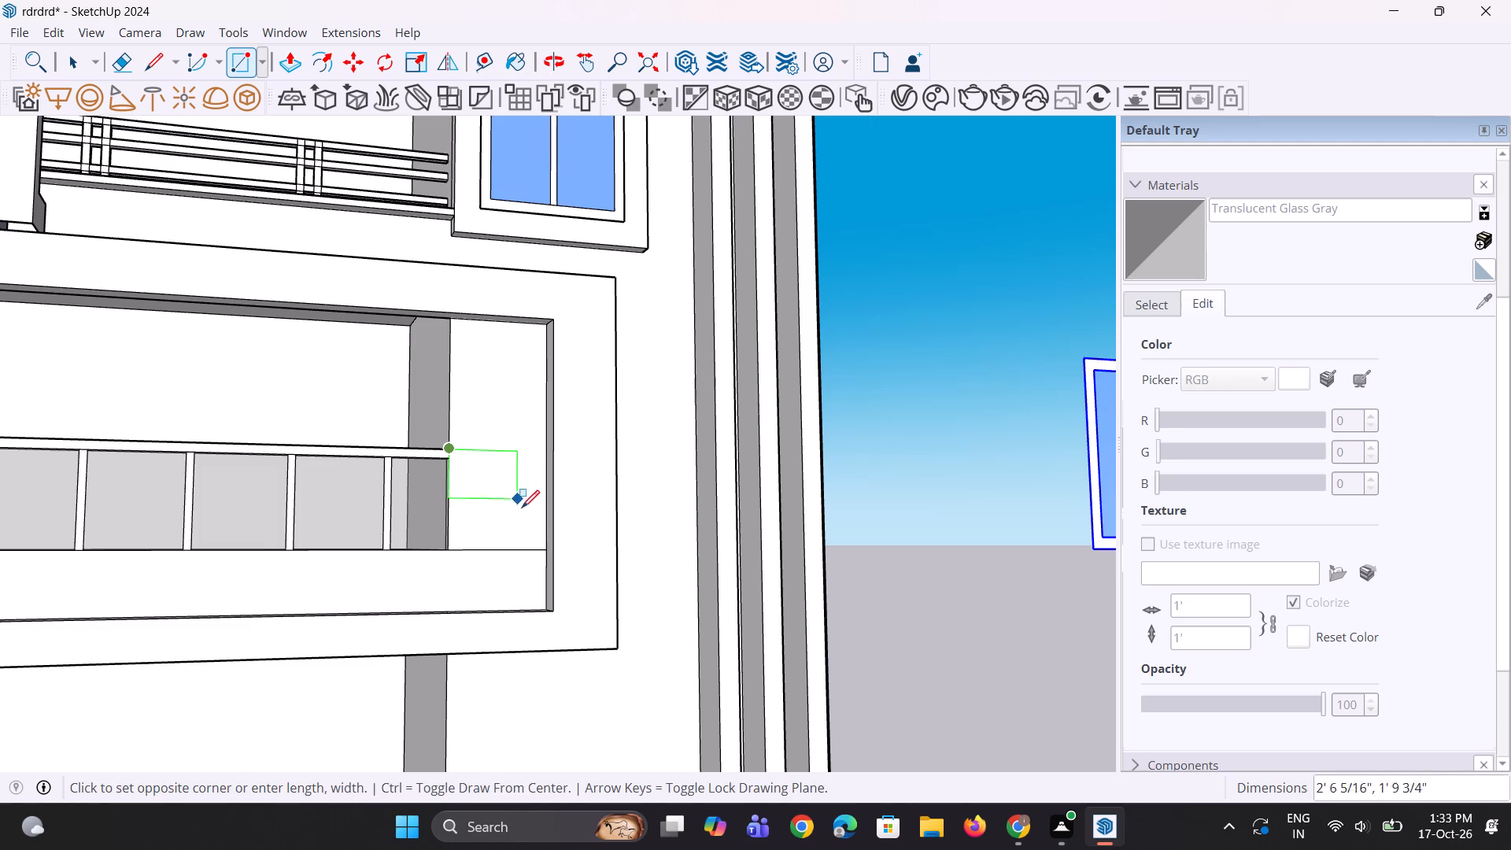
click(543, 546)
scroll(514, 552, up, 2)
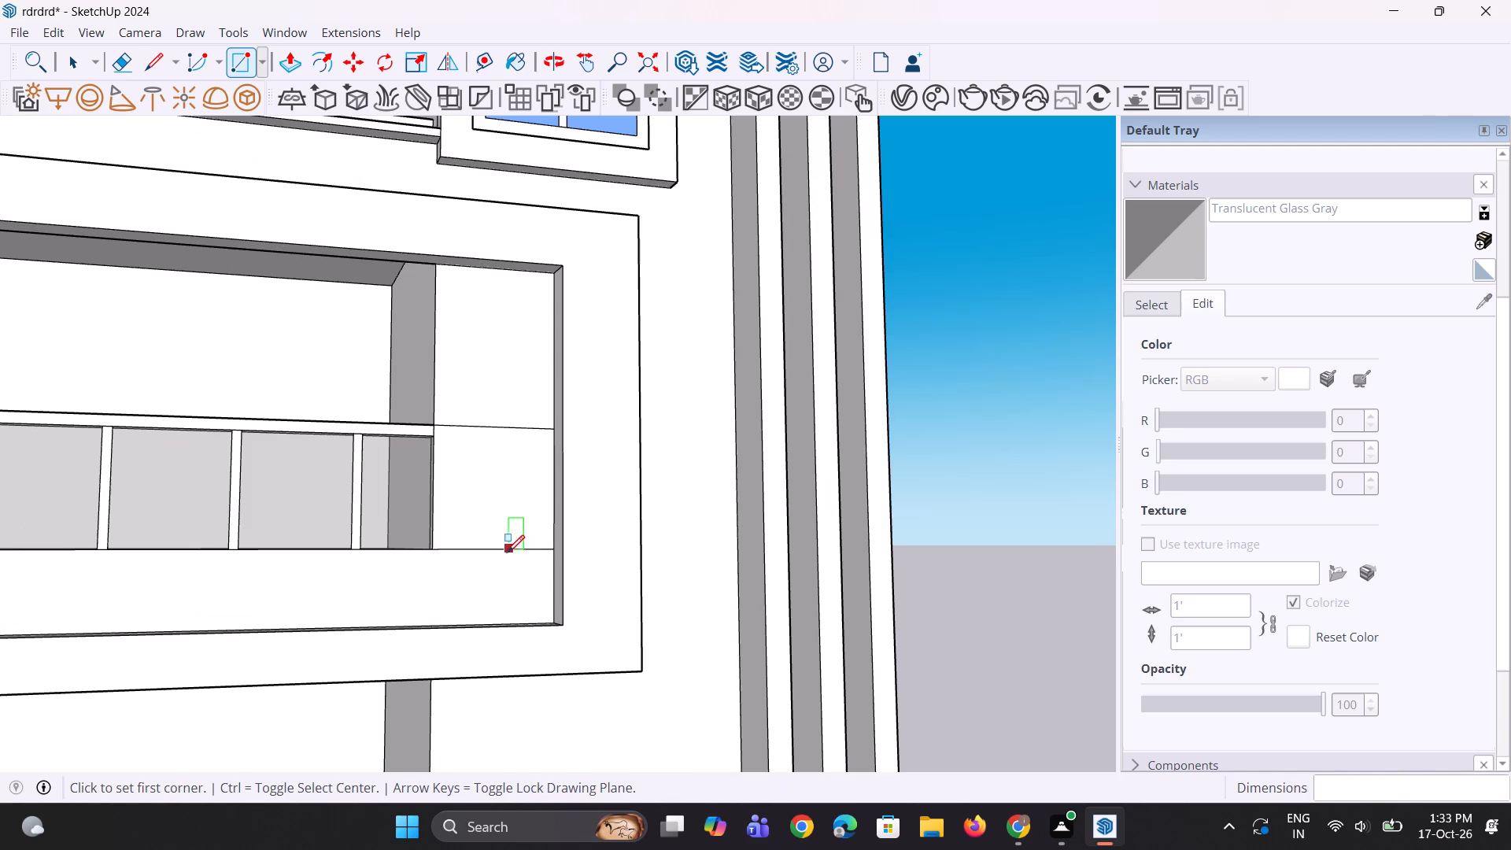
Erase the rectangle's horizontal edge that extends from the bottom of the glass railing across the wall.
key(e)
click(499, 549)
scroll(457, 595, down, 4)
scroll(447, 586, up, 3)
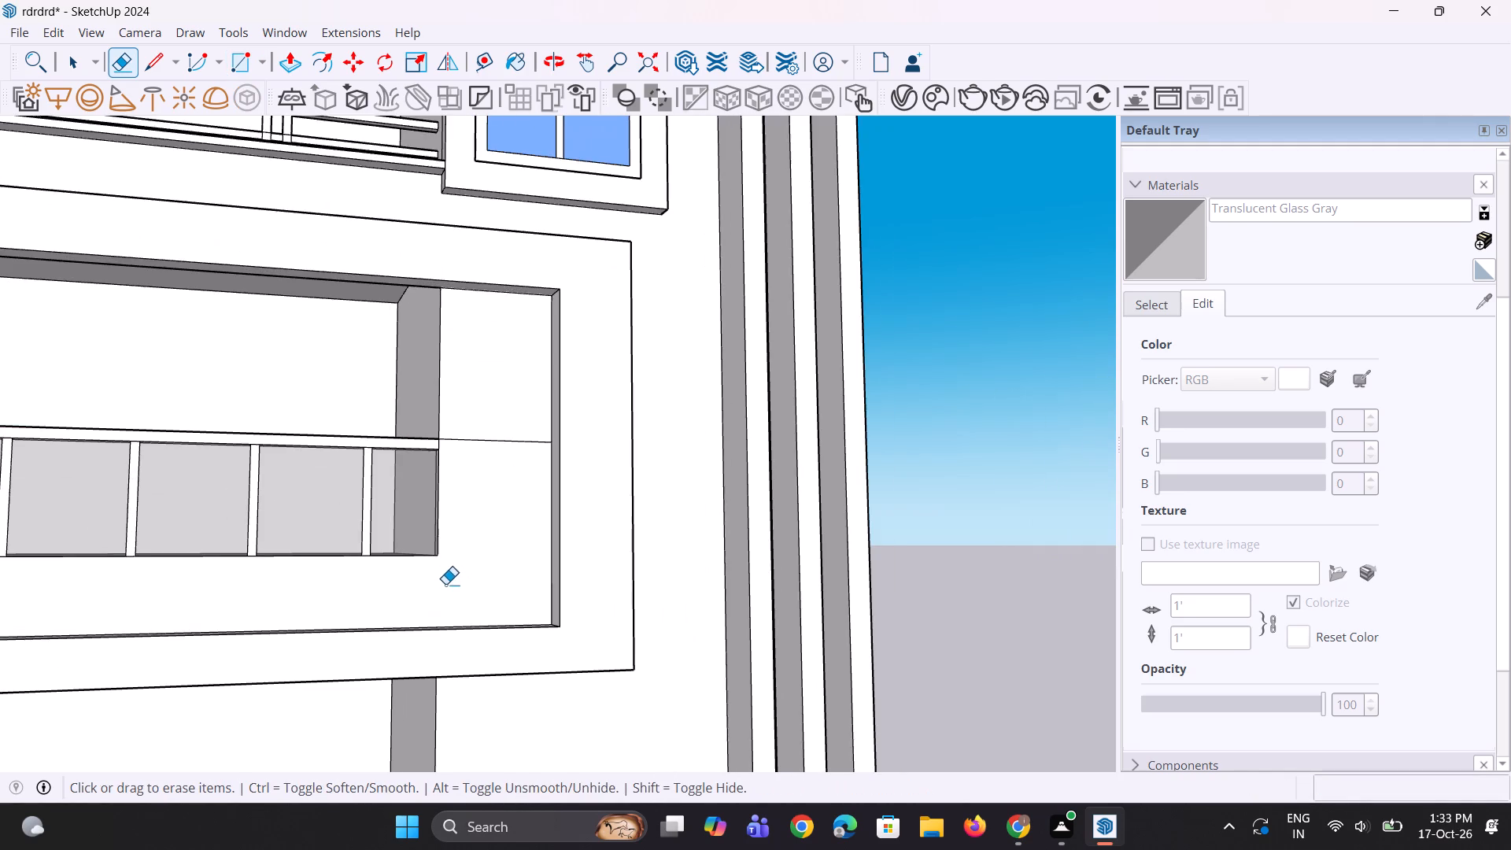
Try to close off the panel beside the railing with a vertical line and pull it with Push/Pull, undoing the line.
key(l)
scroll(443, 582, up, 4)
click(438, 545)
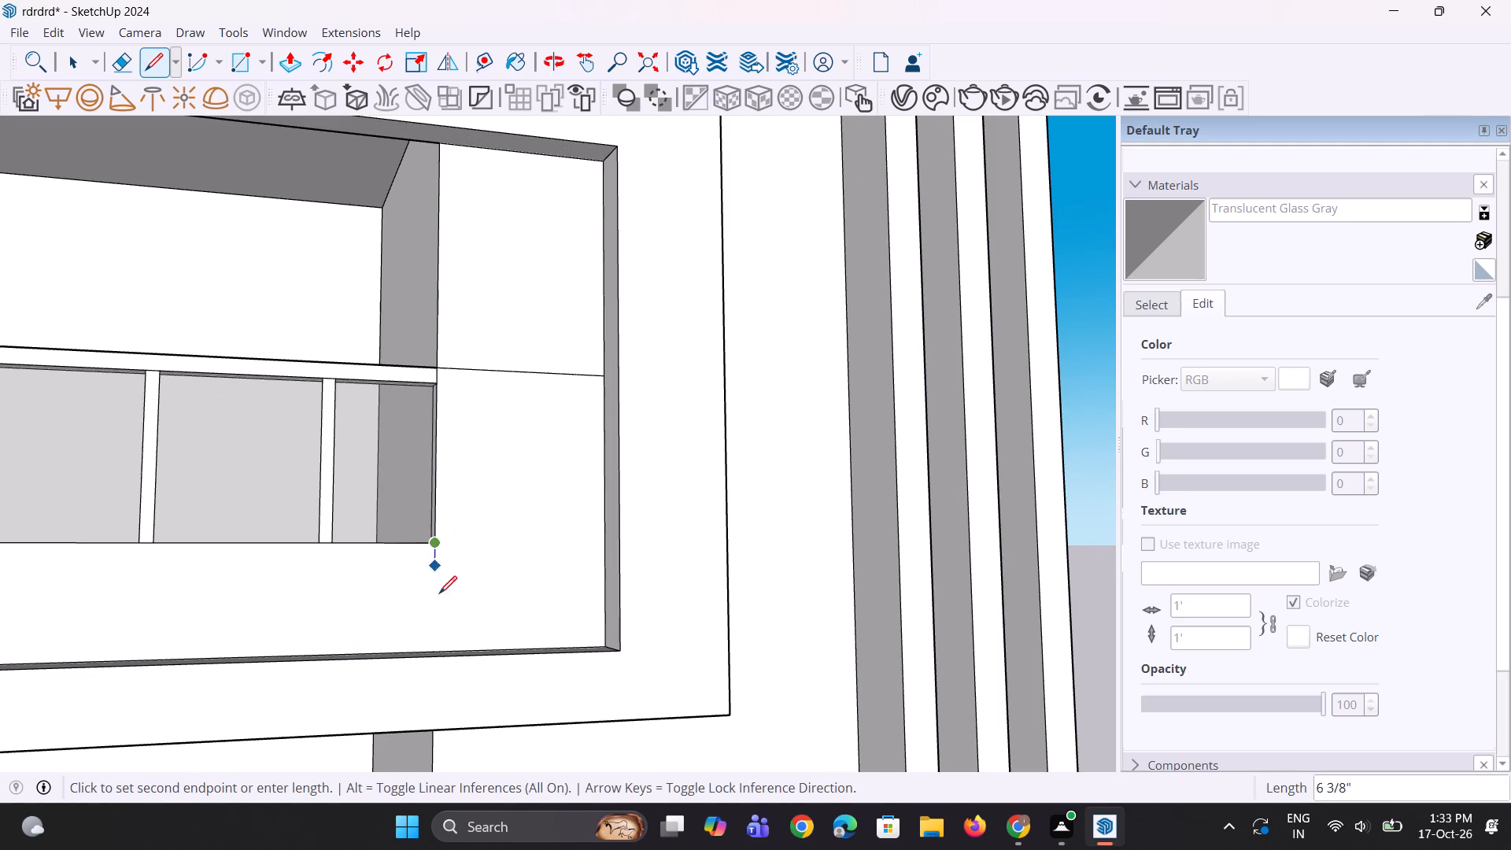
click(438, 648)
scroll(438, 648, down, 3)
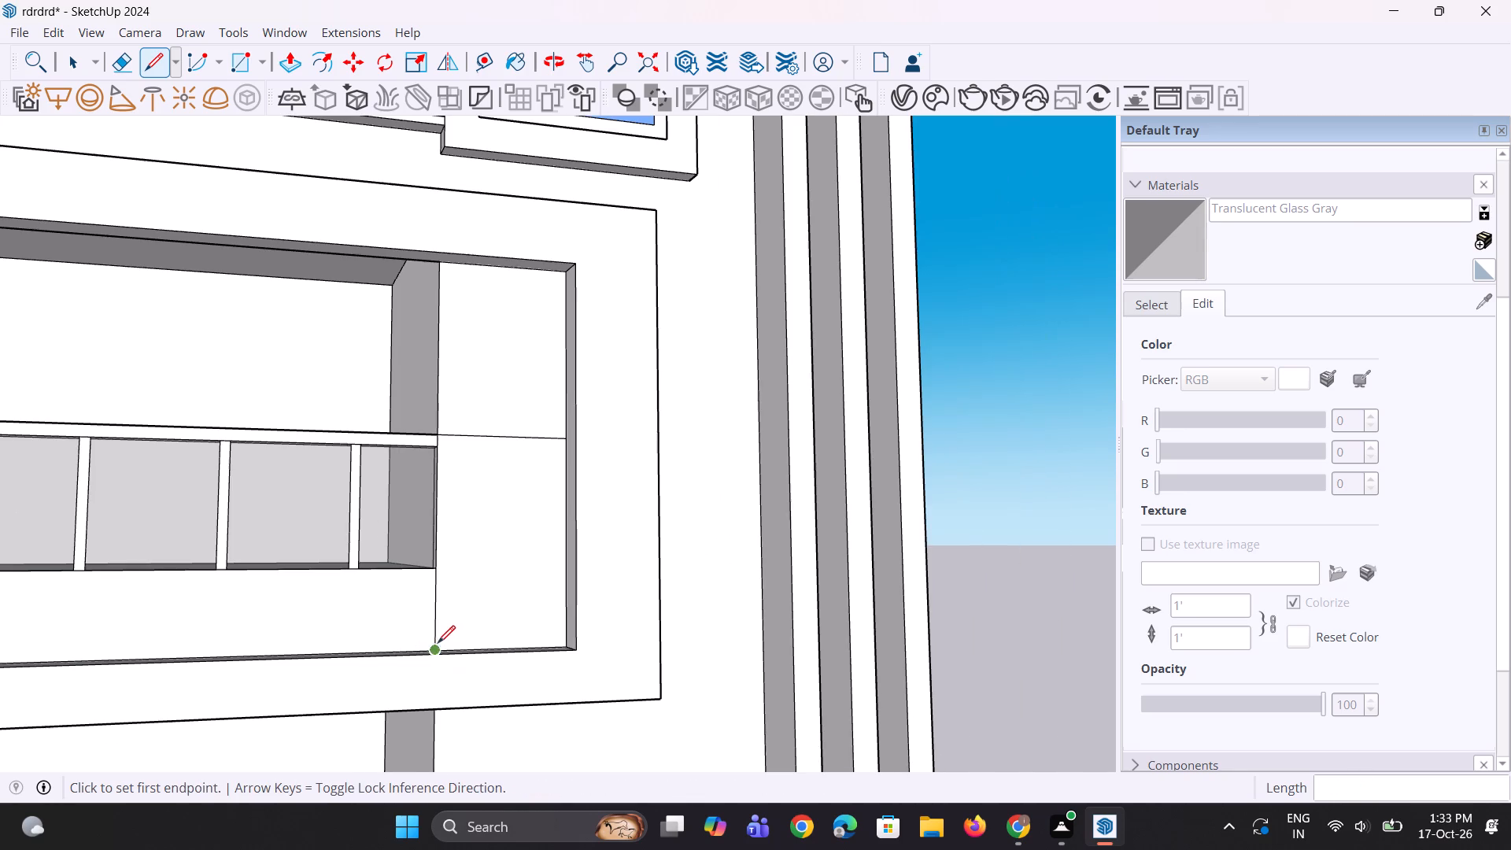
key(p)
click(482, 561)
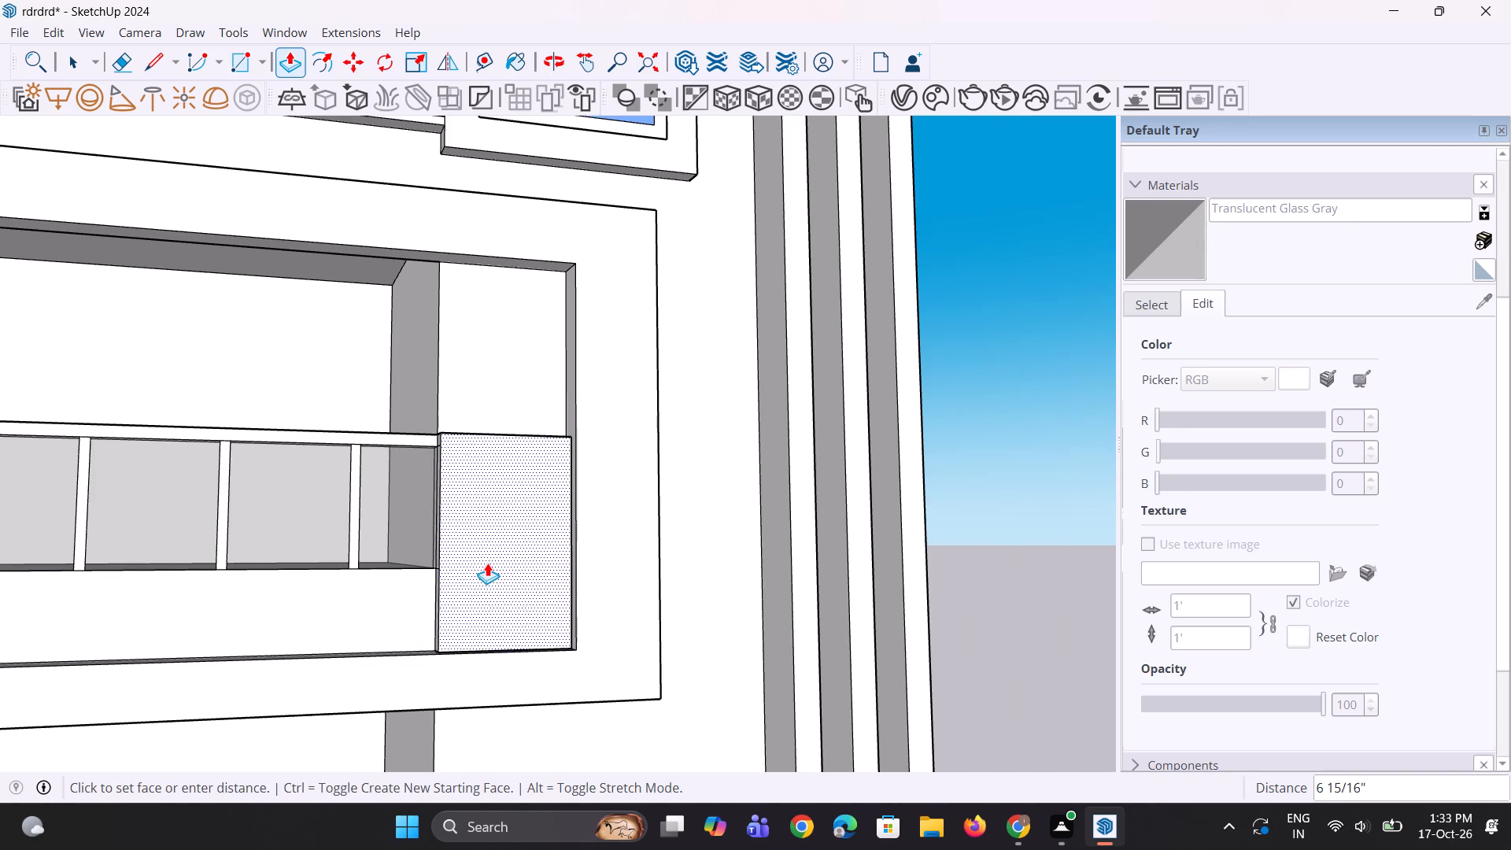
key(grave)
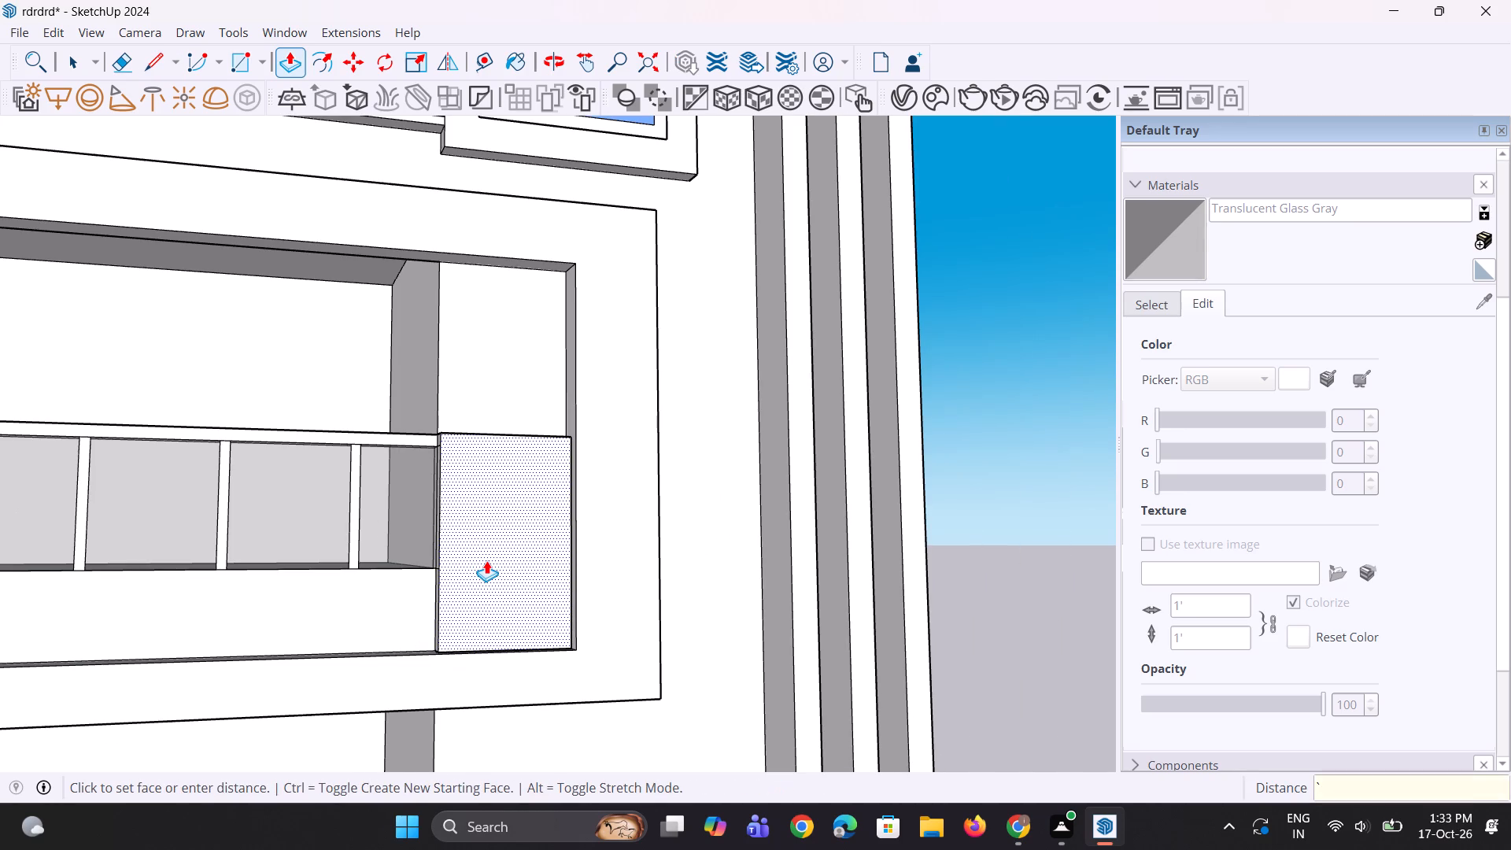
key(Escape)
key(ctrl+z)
Draw a vertical line about 2' long from the glass railing's bottom end corner down to the frame's inner bottom edge.
scroll(483, 559, up, 2)
key(l)
scroll(449, 568, up, 1)
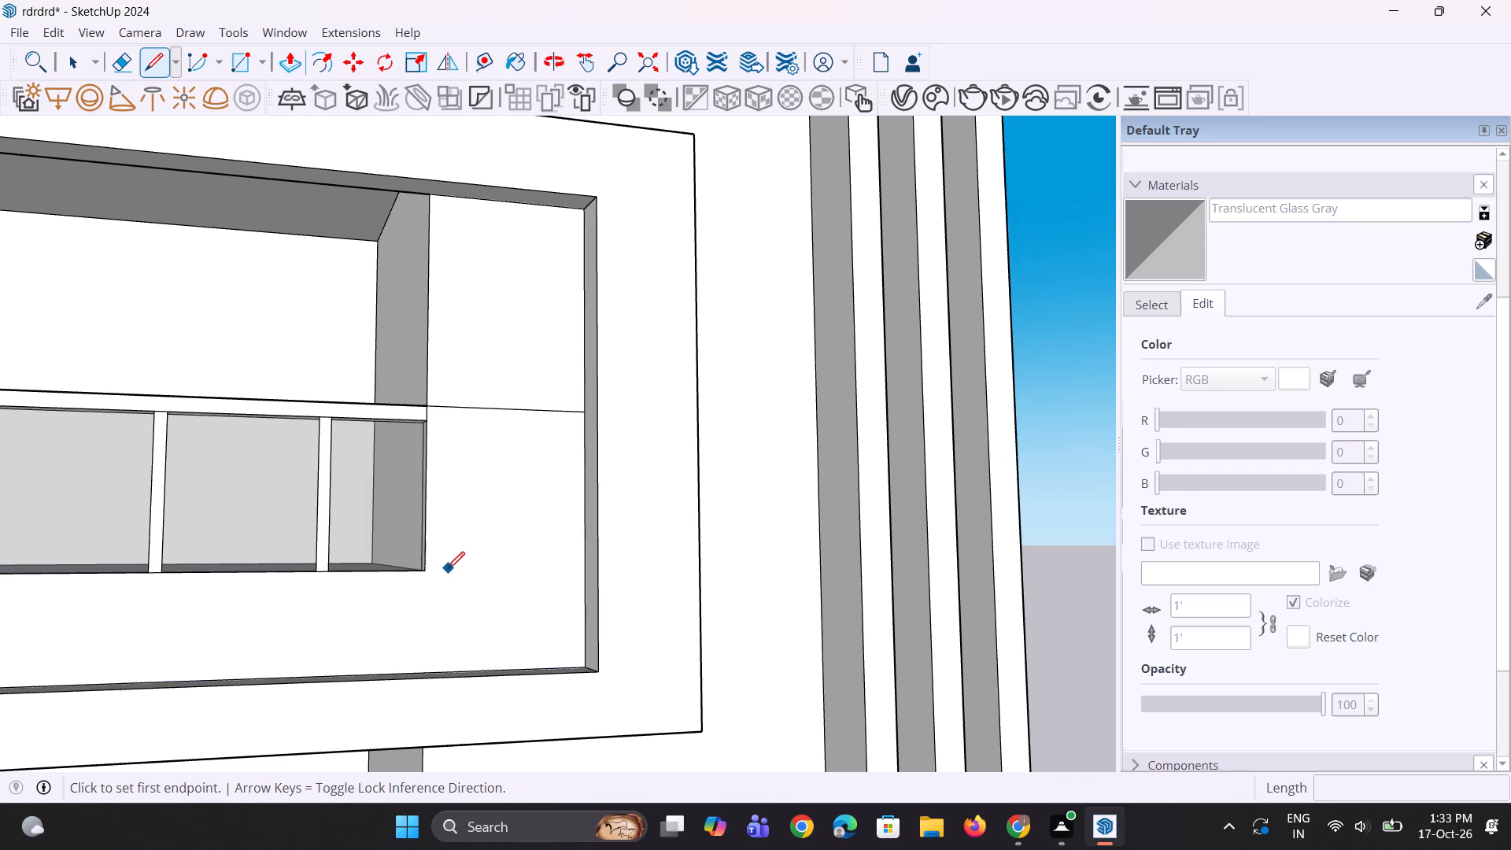
scroll(434, 571, up, 2)
click(421, 573)
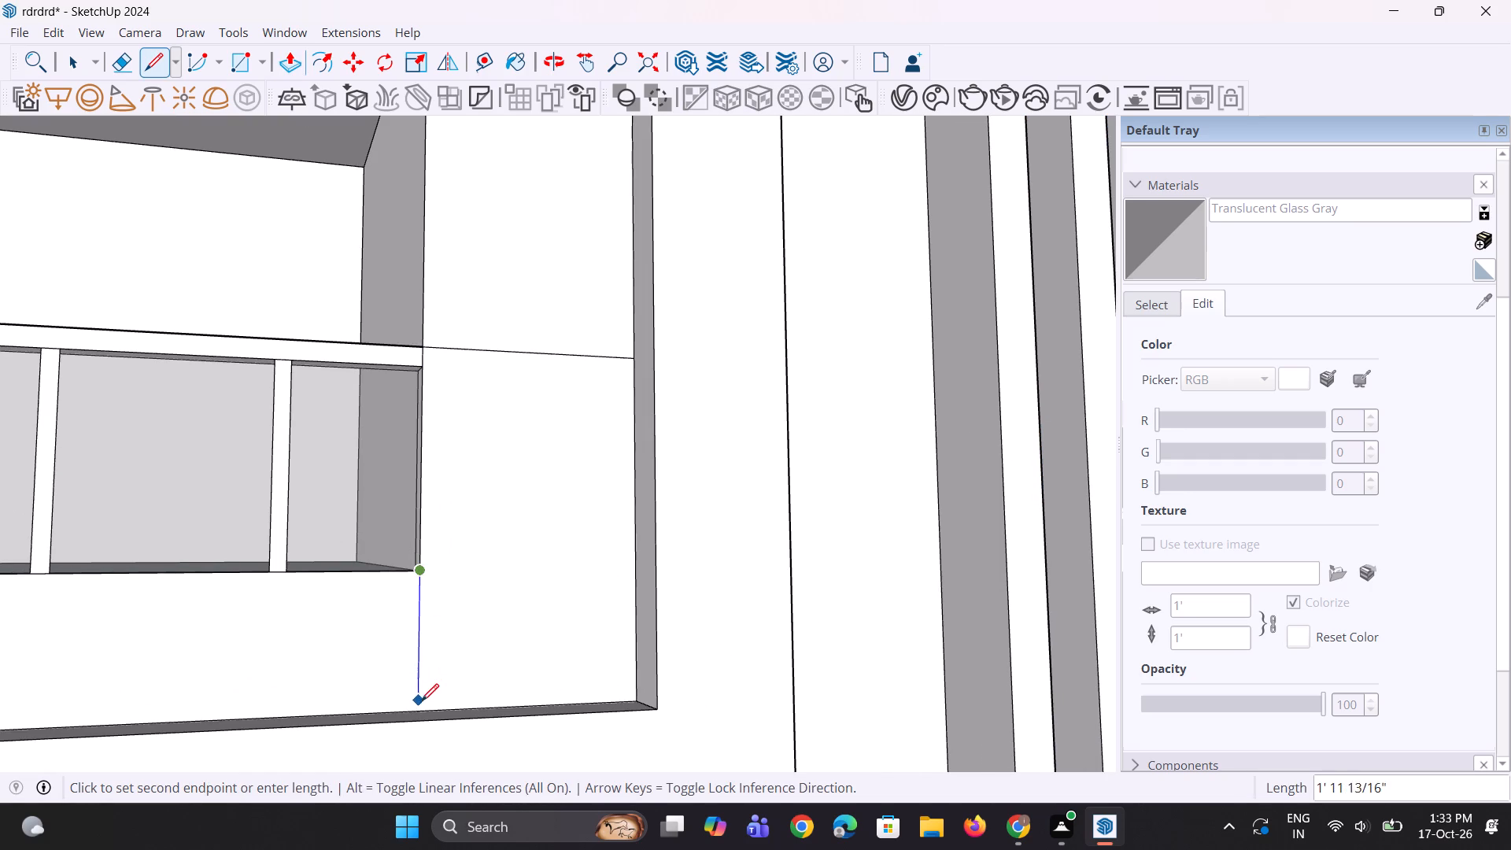
click(421, 708)
Push/Pull the lower wall panel between the glass railing and the frame's end by about 15/16".
scroll(420, 701, down, 4)
middle_drag(426, 695, 390, 783)
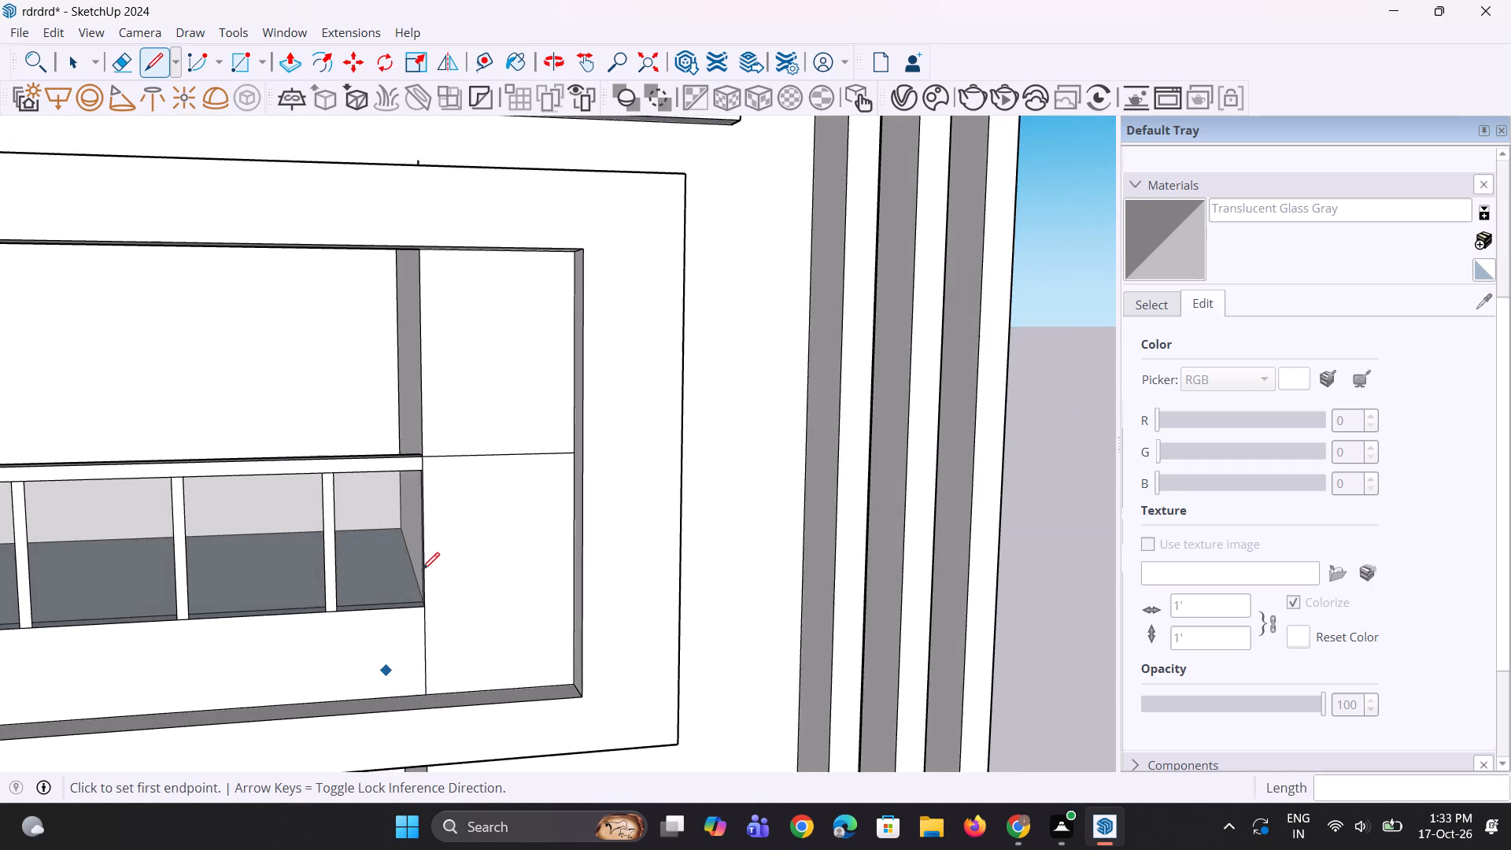
scroll(422, 570, down, 4)
middle_drag(422, 602, 706, 599)
scroll(485, 547, up, 6)
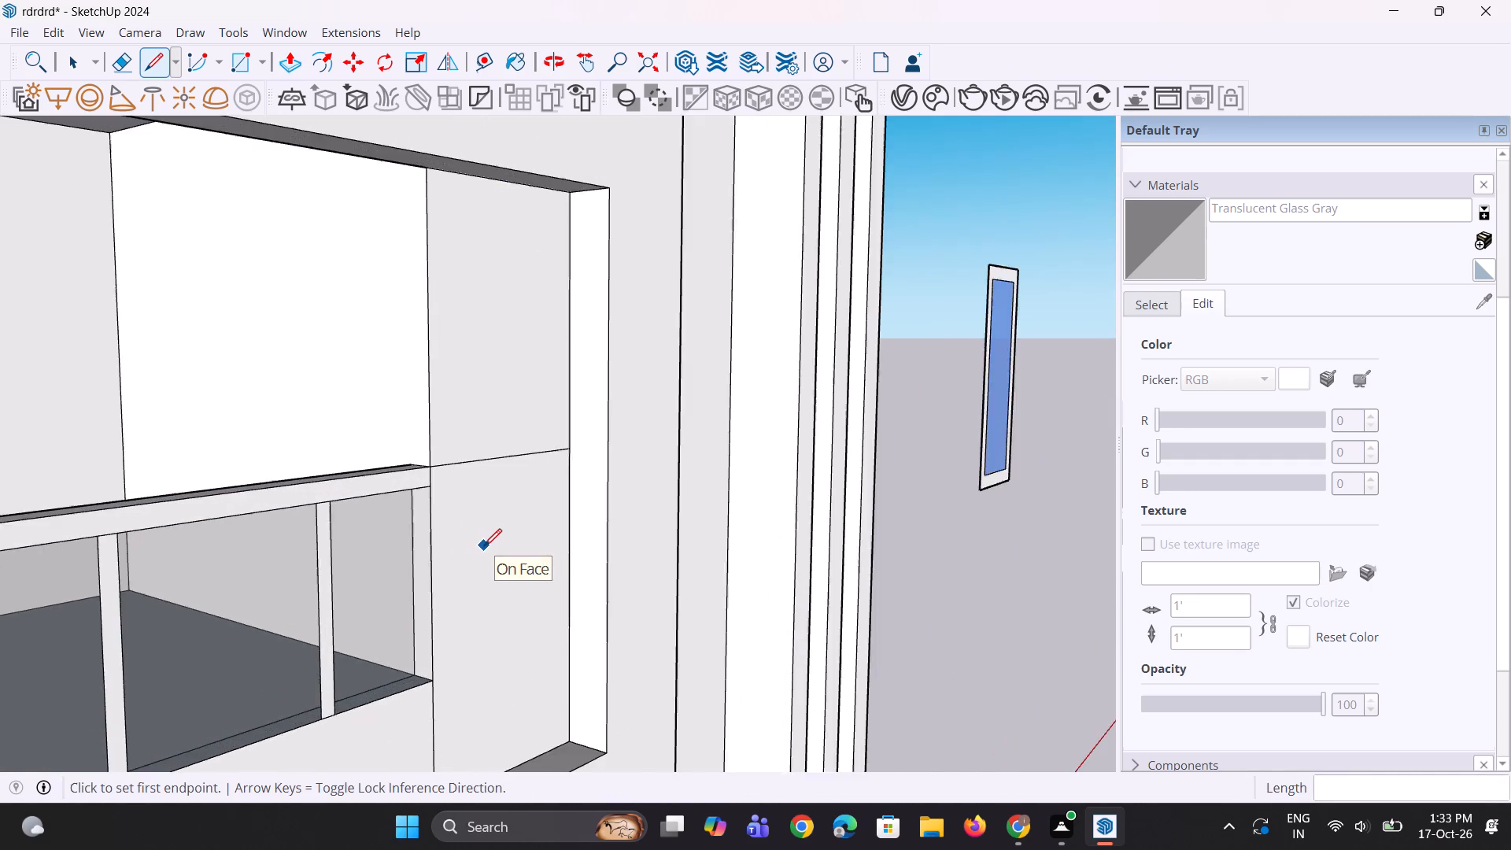
scroll(483, 548, up, 3)
key(p)
click(486, 548)
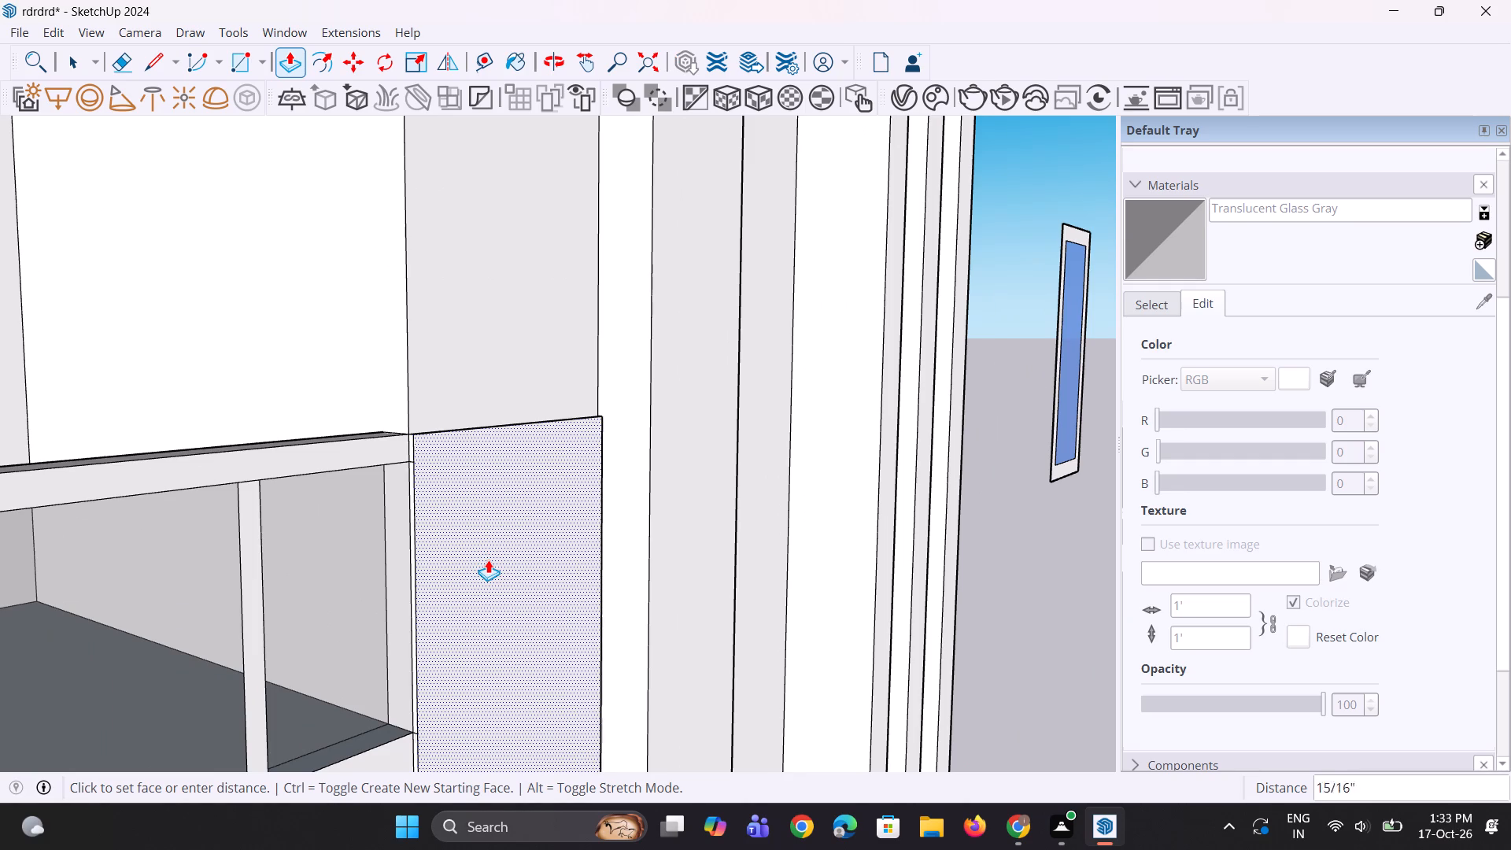
click(488, 560)
Draw a circle with a radius of about 1' 5" in the middle of the panel beside the glass railing.
scroll(488, 561, down, 4)
middle_drag(519, 650, 312, 579)
key(c)
scroll(455, 563, down, 5)
middle_drag(497, 653, 414, 662)
scroll(494, 610, up, 2)
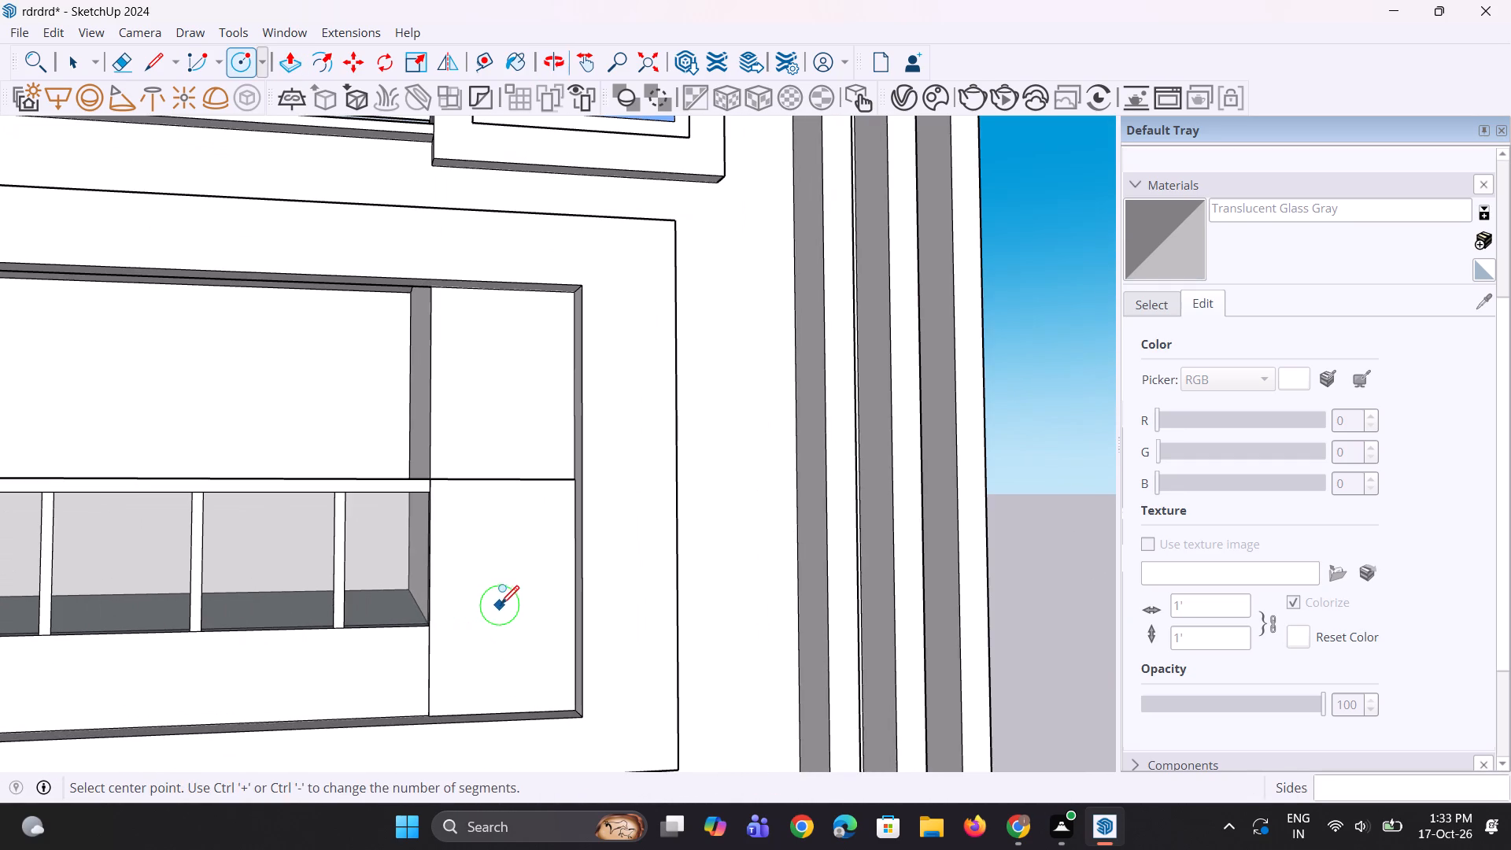
click(501, 603)
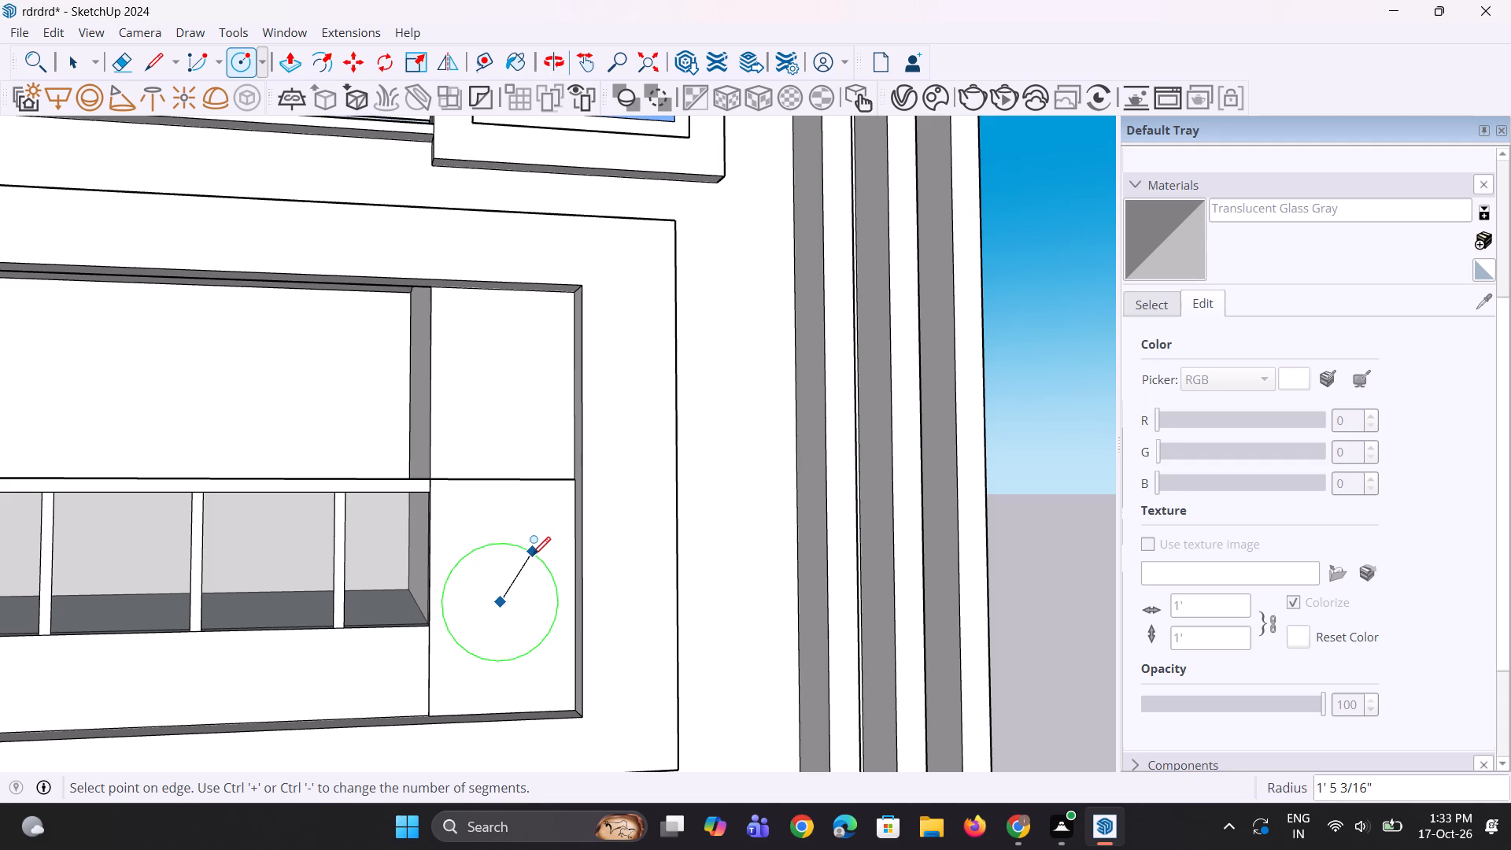
click(532, 557)
Offset the circle inward by about 2 9/16" to form a thin ring on the panel.
middle_drag(502, 684, 452, 688)
key(space)
click(473, 642)
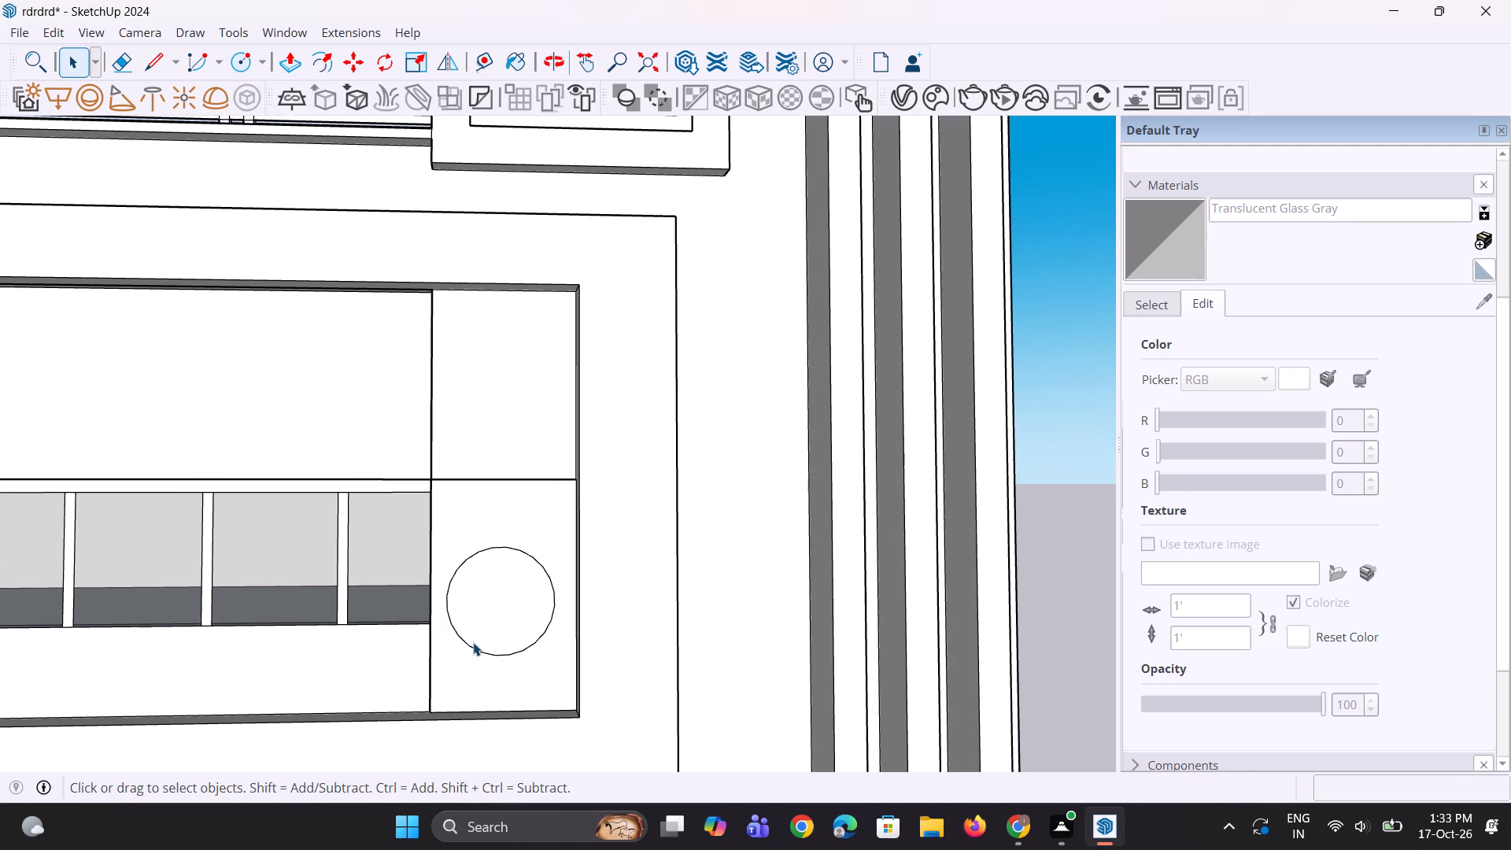
key(f)
click(467, 634)
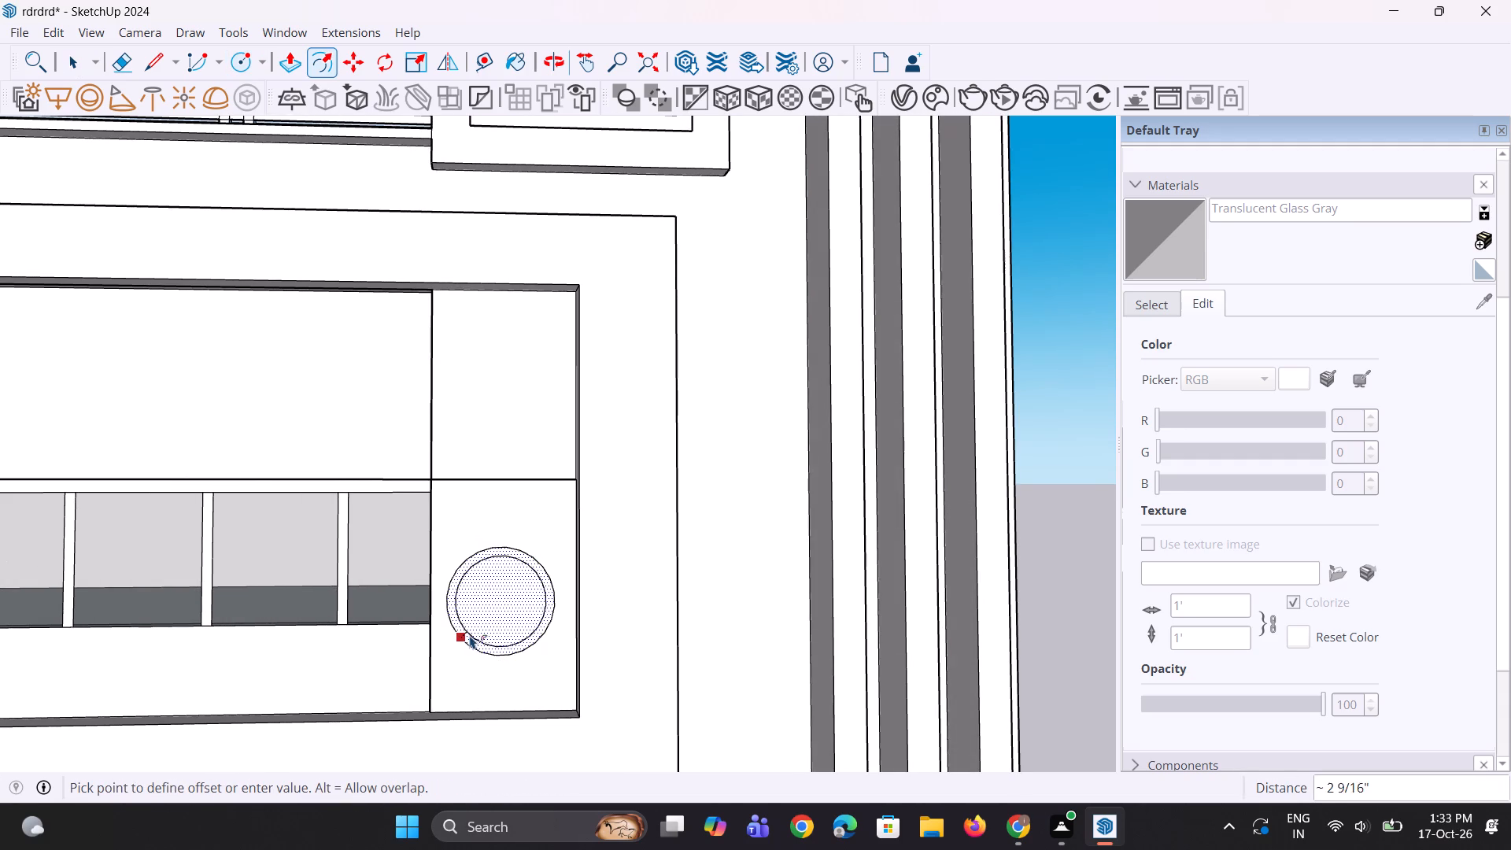
click(471, 636)
scroll(518, 563, up, 2)
key(space)
key(space)
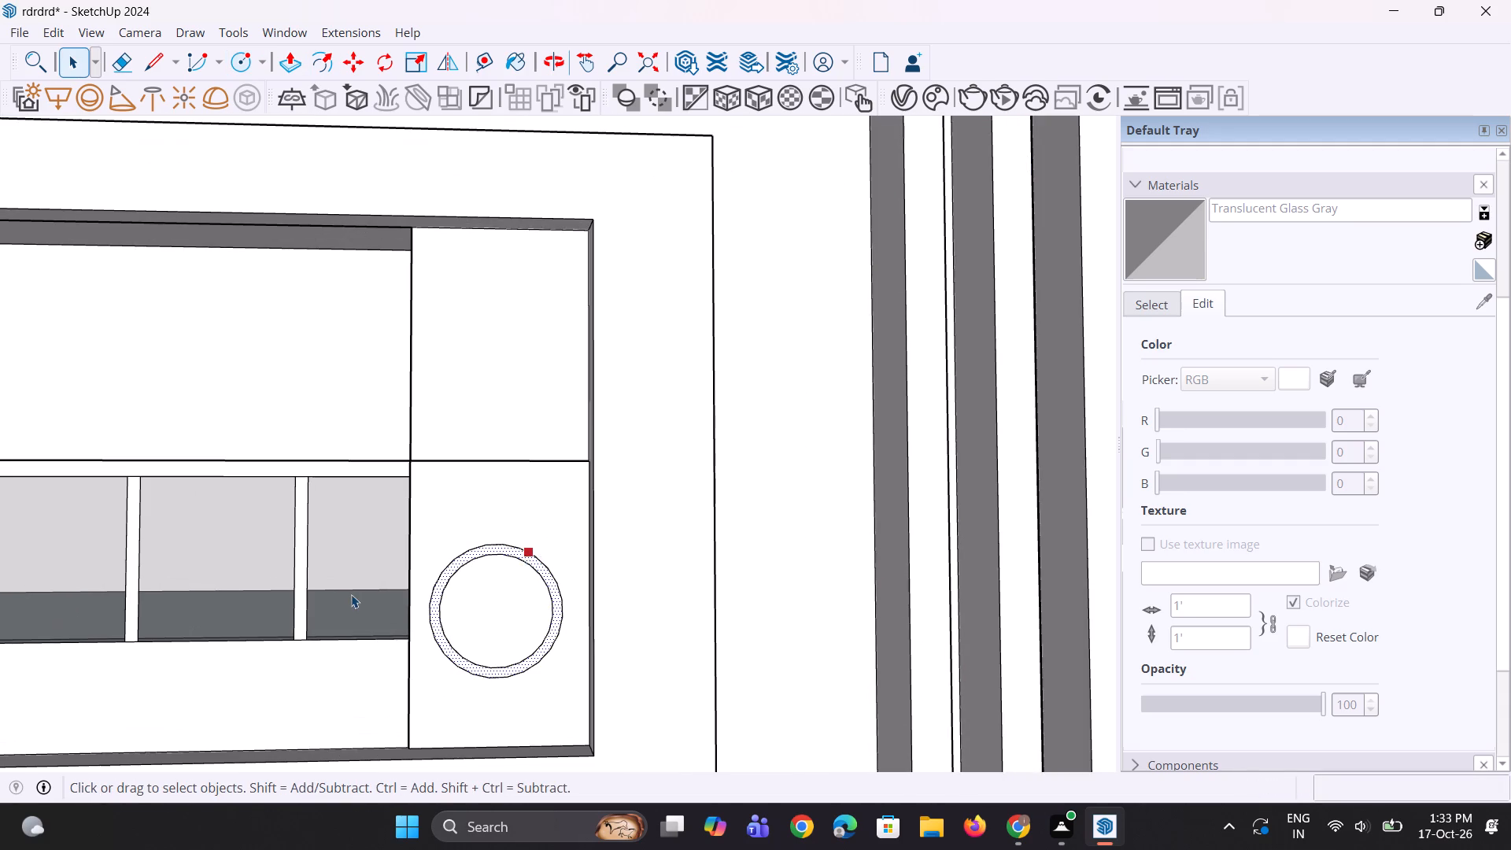
scroll(351, 594, down, 11)
click(870, 527)
Pull the thin ring face out from the panel by about 8 3/4".
scroll(349, 627, up, 7)
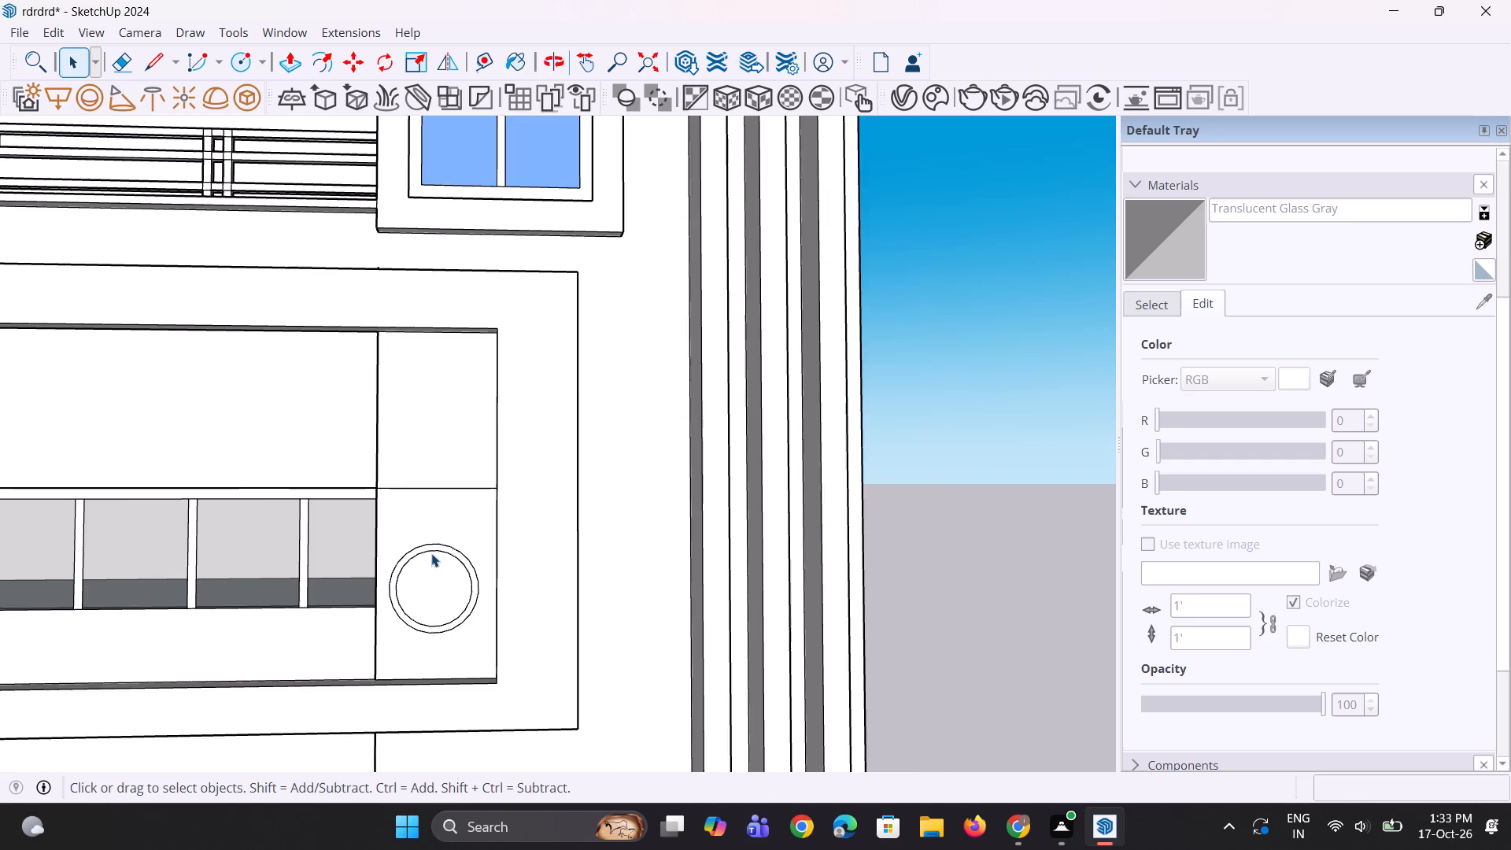
scroll(431, 553, up, 4)
key(p)
click(453, 547)
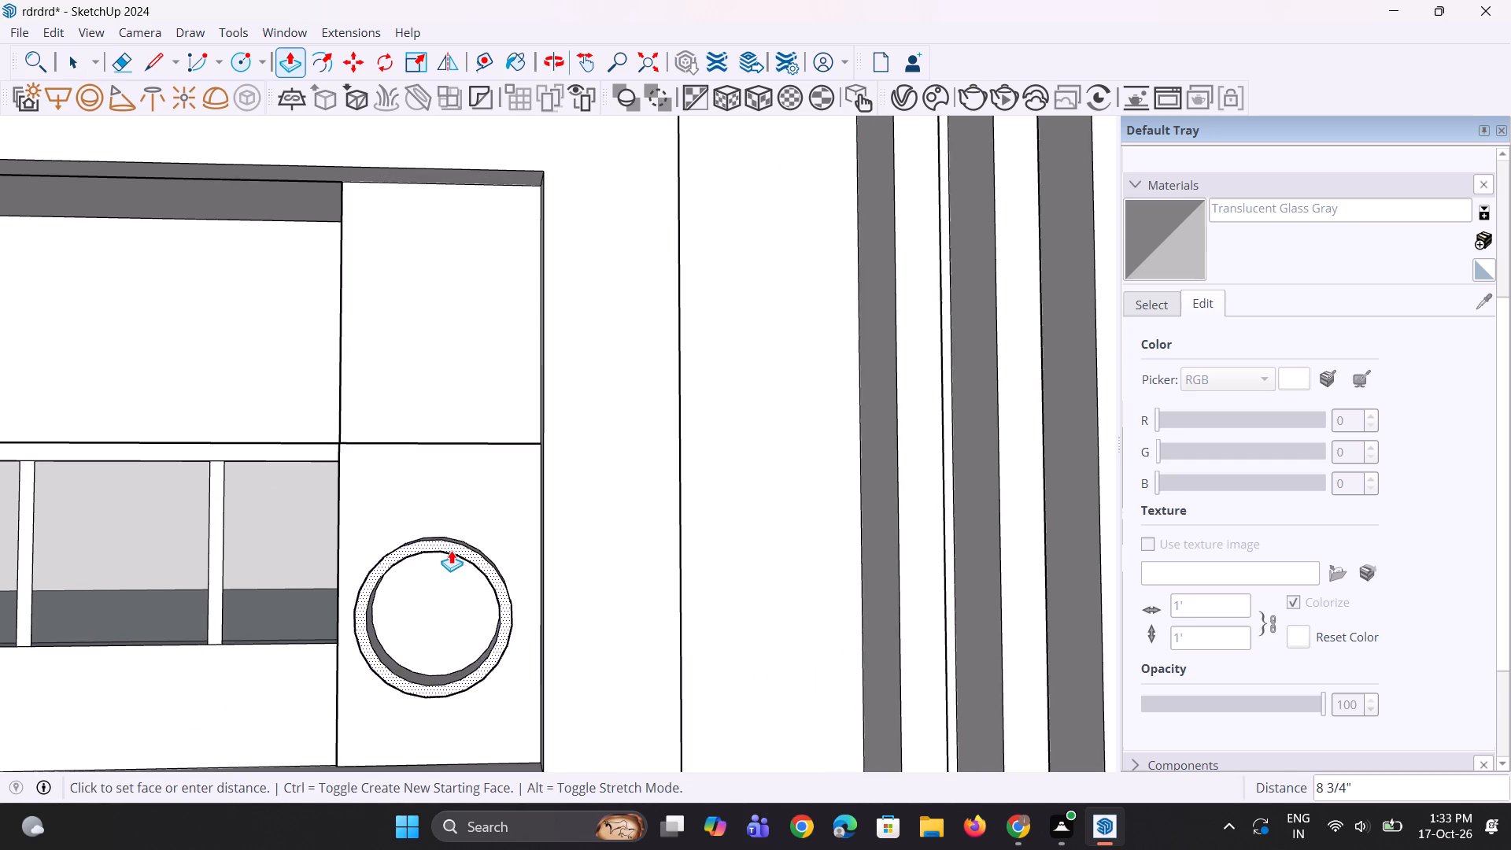
click(451, 551)
Adjust the ring's projection from the panel in two further Push/Pull moves of about 4 1/16" and 4 3/16".
middle_drag(426, 727, 488, 601)
scroll(489, 598, down, 5)
middle_drag(475, 611, 521, 643)
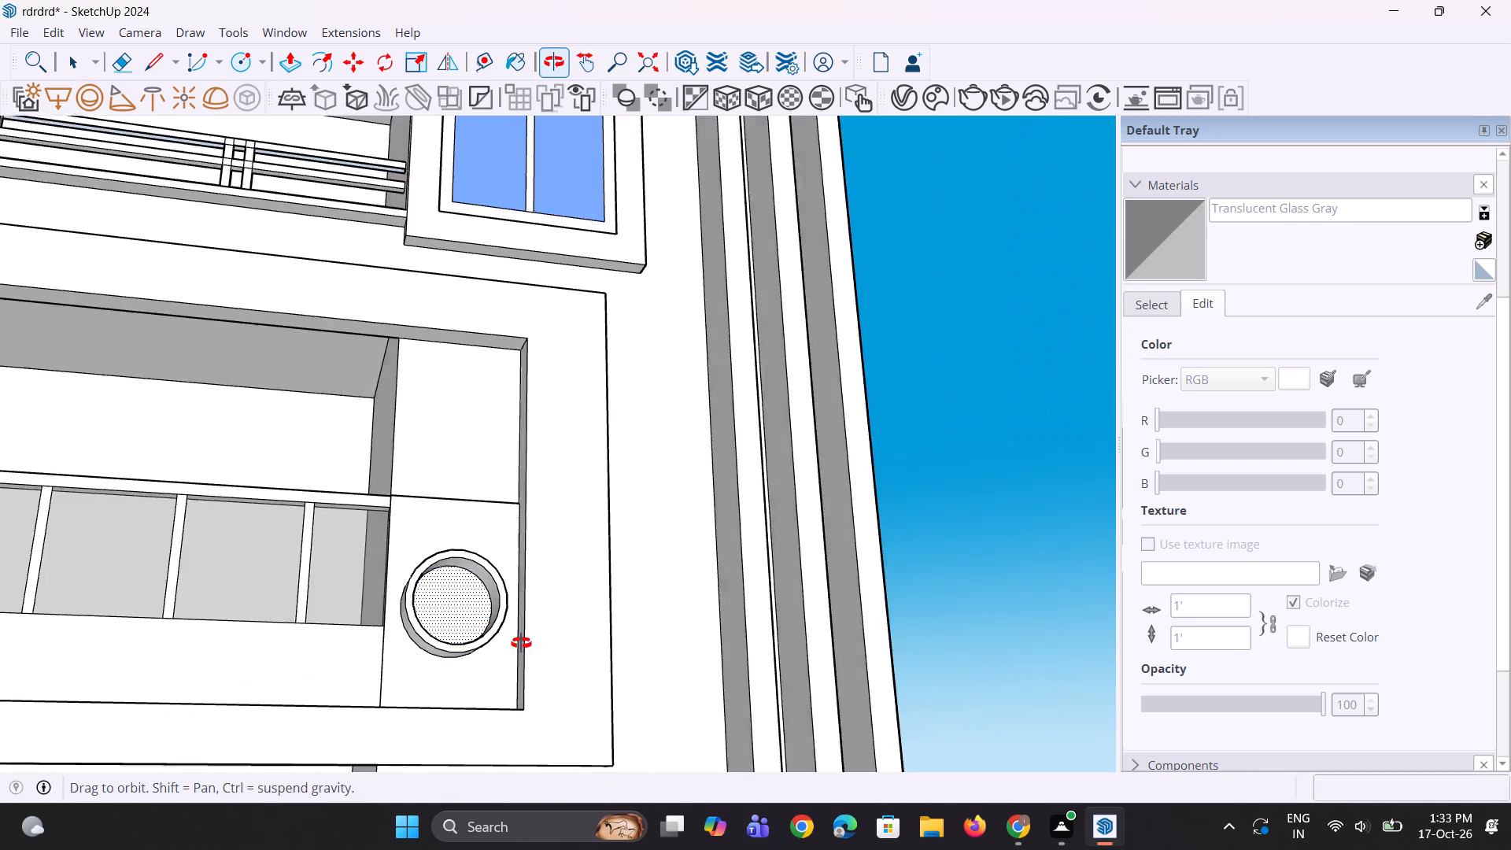
middle_drag(521, 643, 538, 661)
click(510, 599)
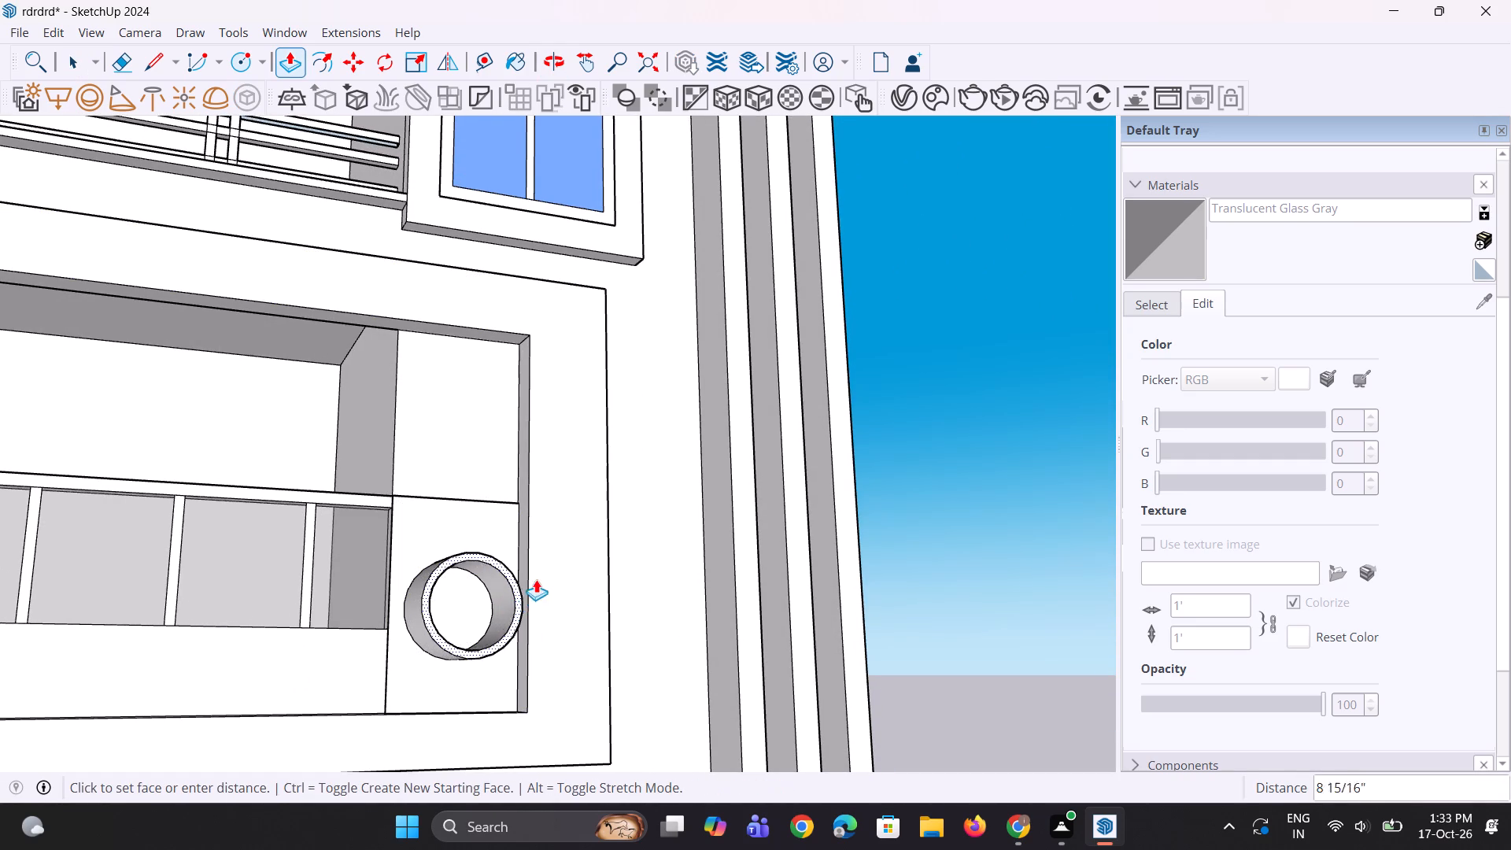
click(560, 507)
scroll(441, 551, down, 6)
middle_drag(455, 553, 406, 664)
scroll(406, 664, down, 3)
scroll(428, 624, up, 10)
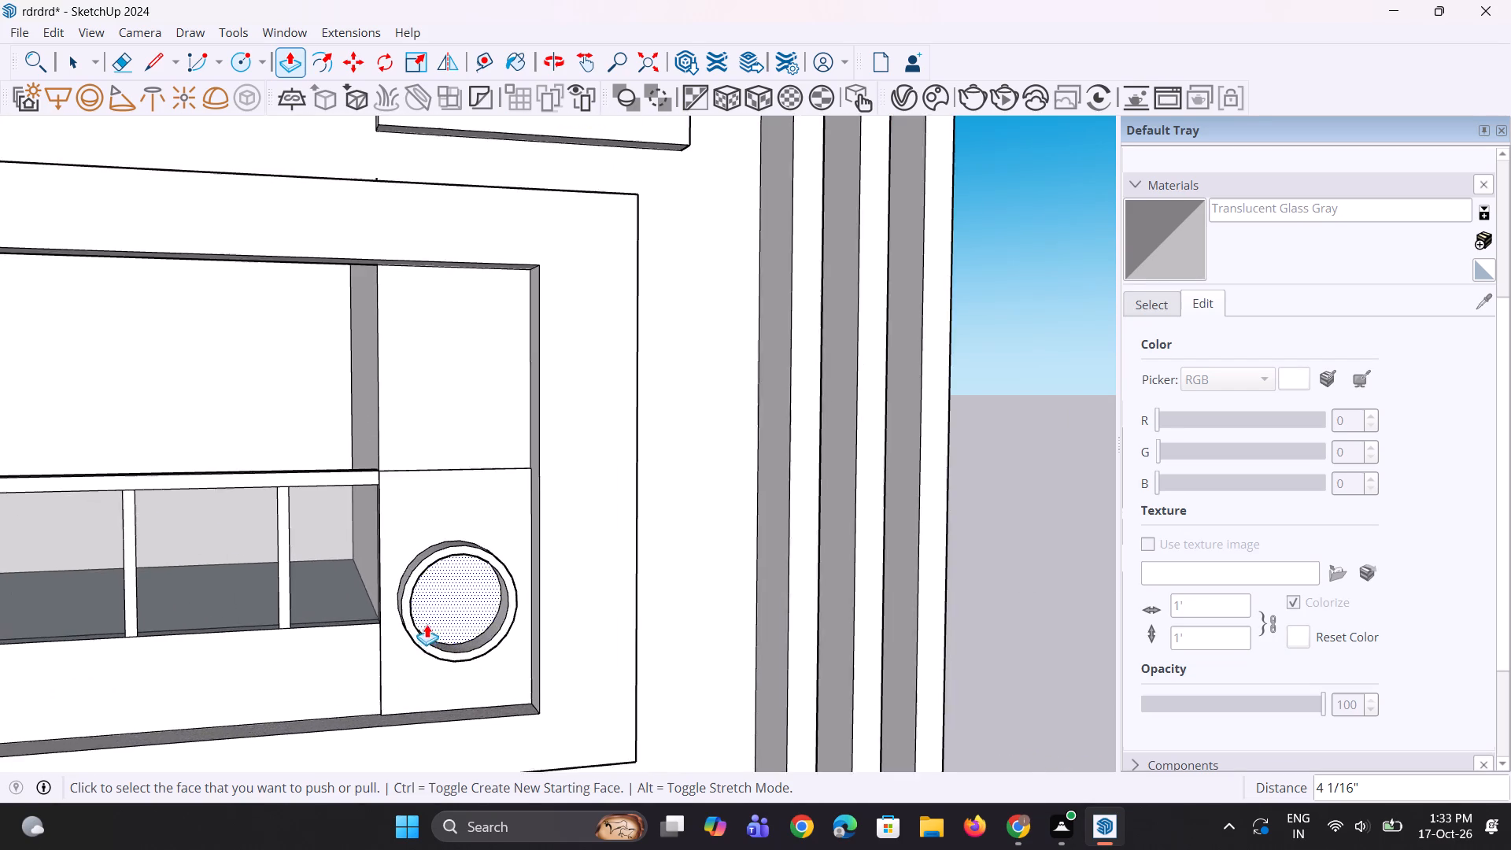
scroll(427, 624, up, 4)
click(425, 651)
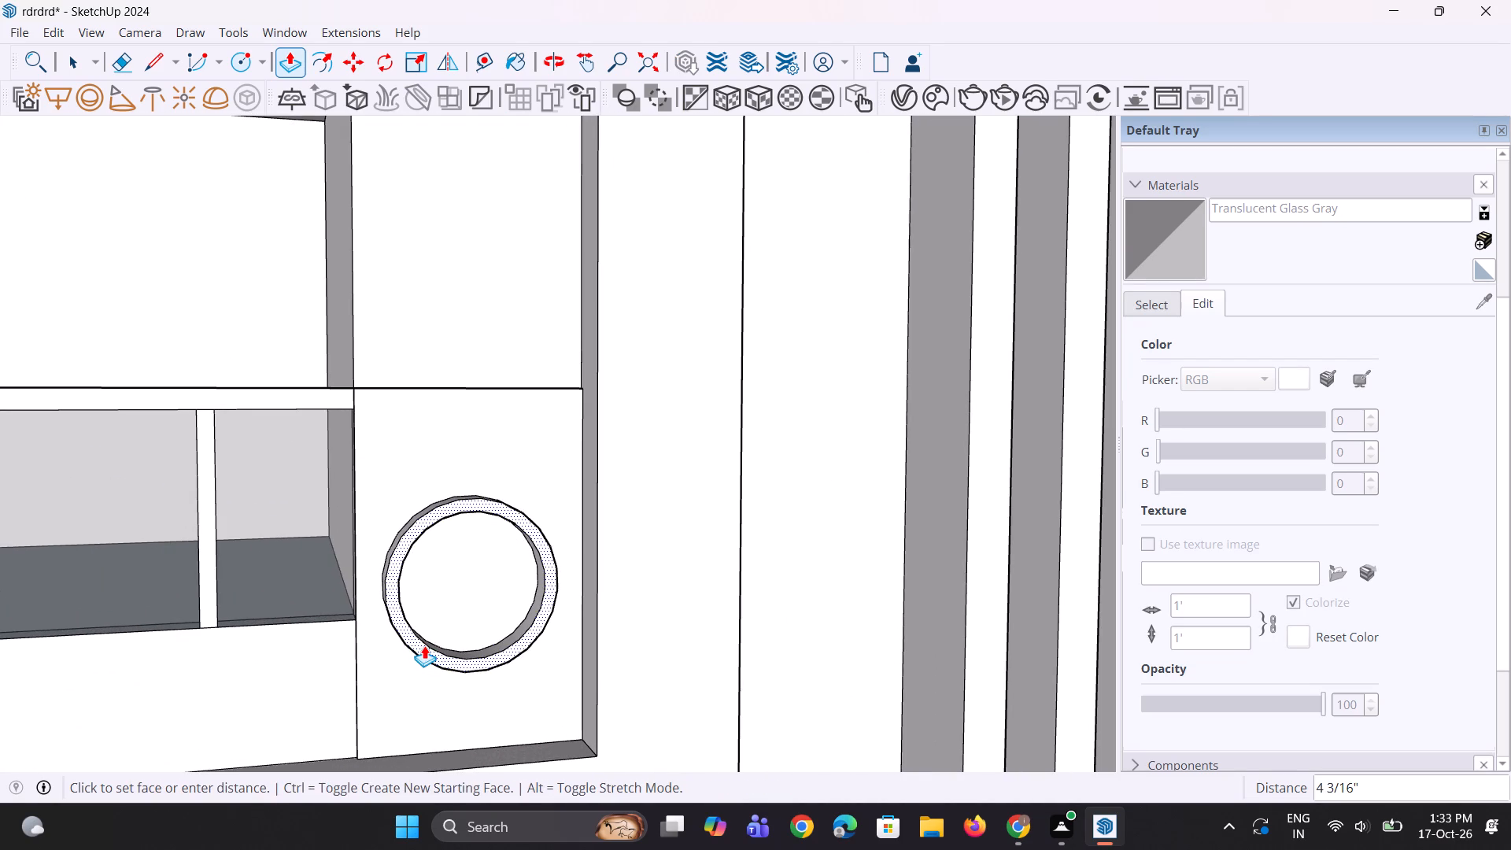
click(424, 645)
scroll(404, 639, down, 5)
middle_drag(421, 657, 380, 593)
key(space)
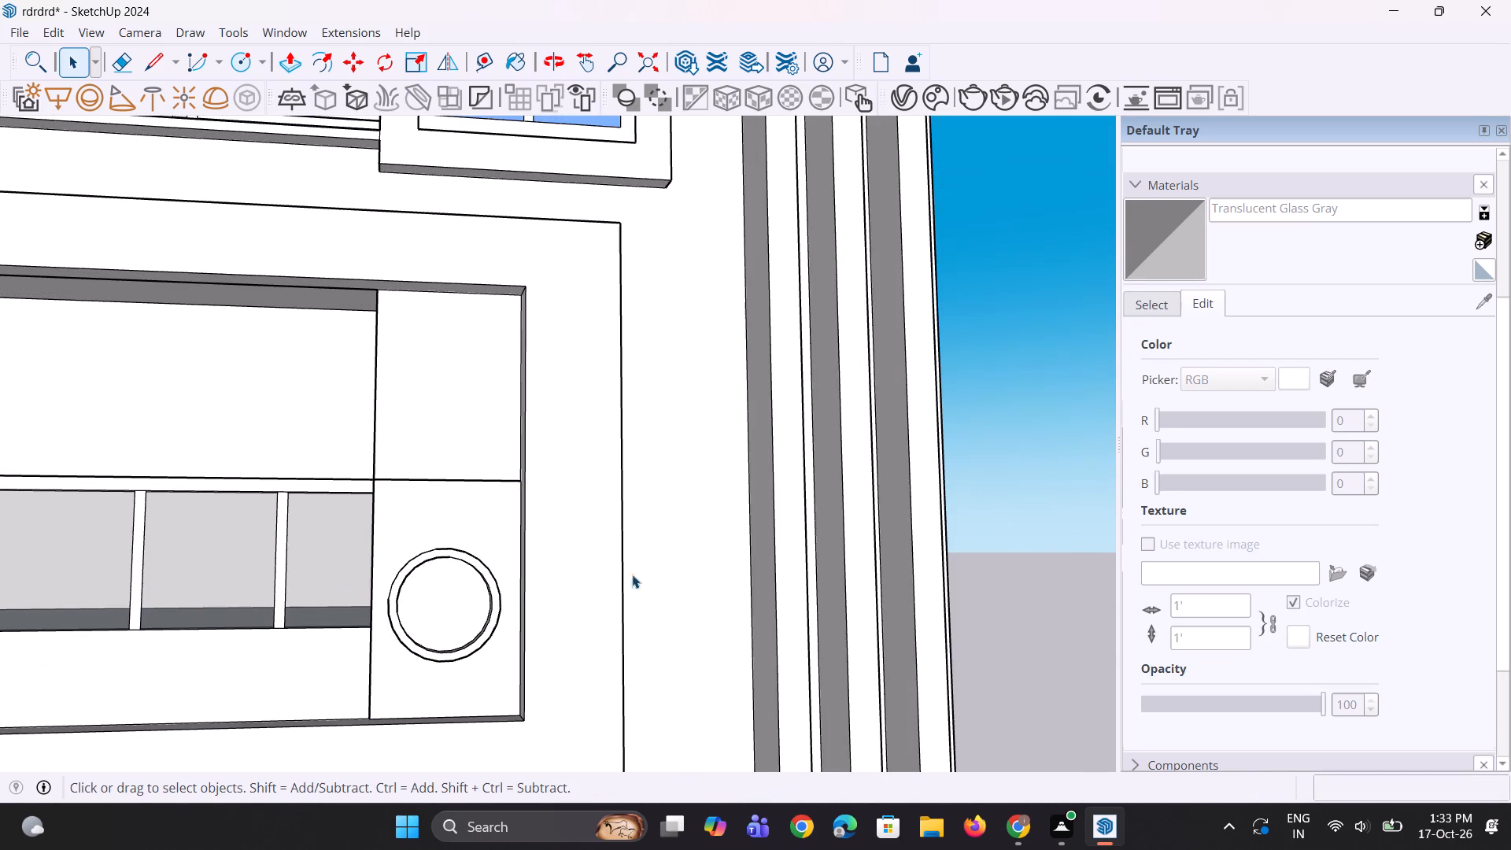
key(space)
click(1014, 556)
Explode the group of the tall narrow window standing clear of the building.
scroll(207, 455, down, 4)
middle_drag(305, 550, 392, 604)
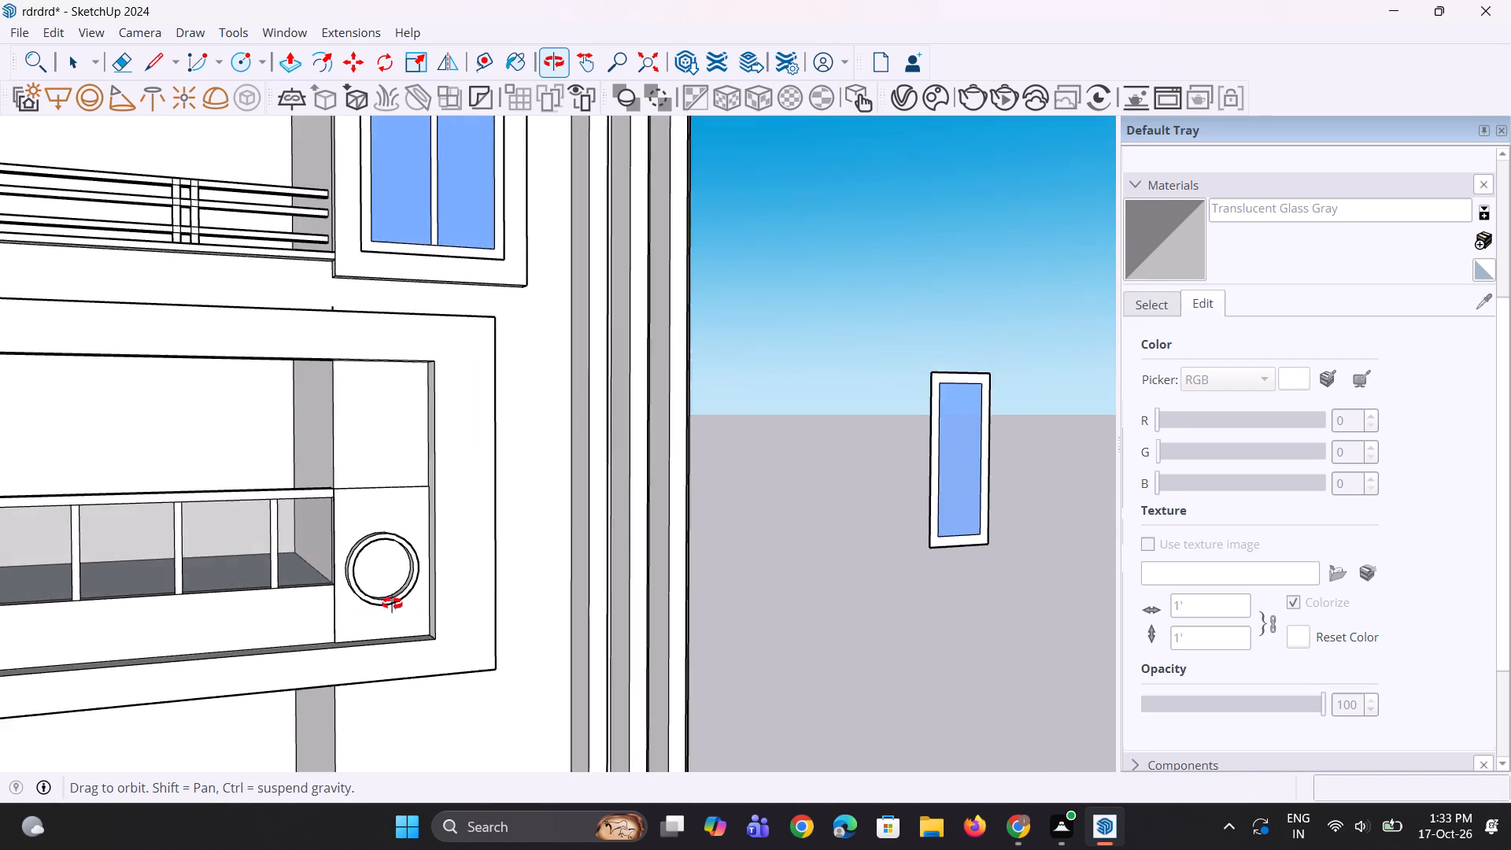
middle_drag(392, 604, 344, 576)
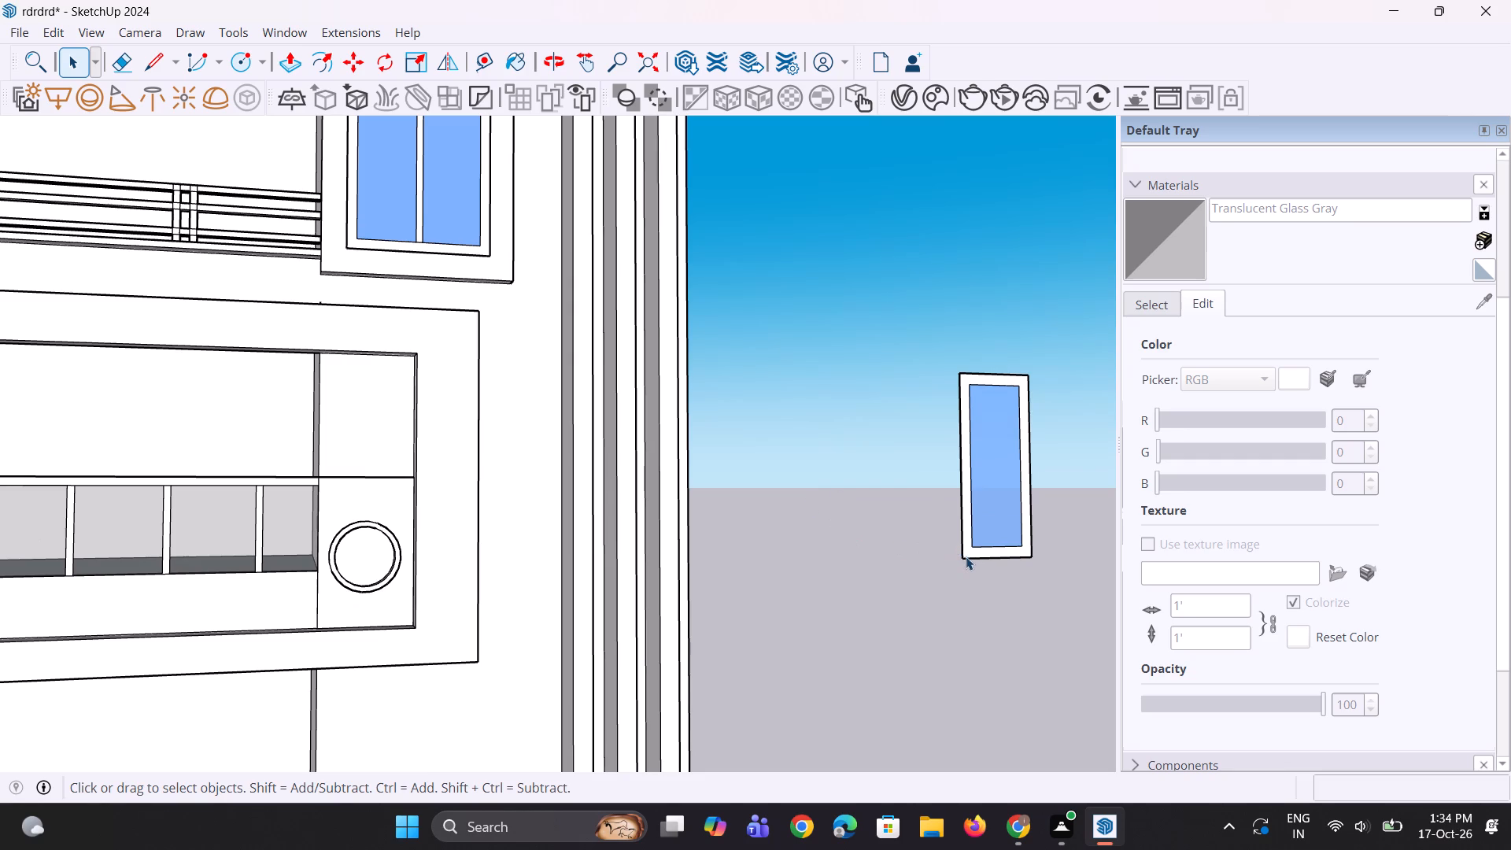
right_click(970, 524)
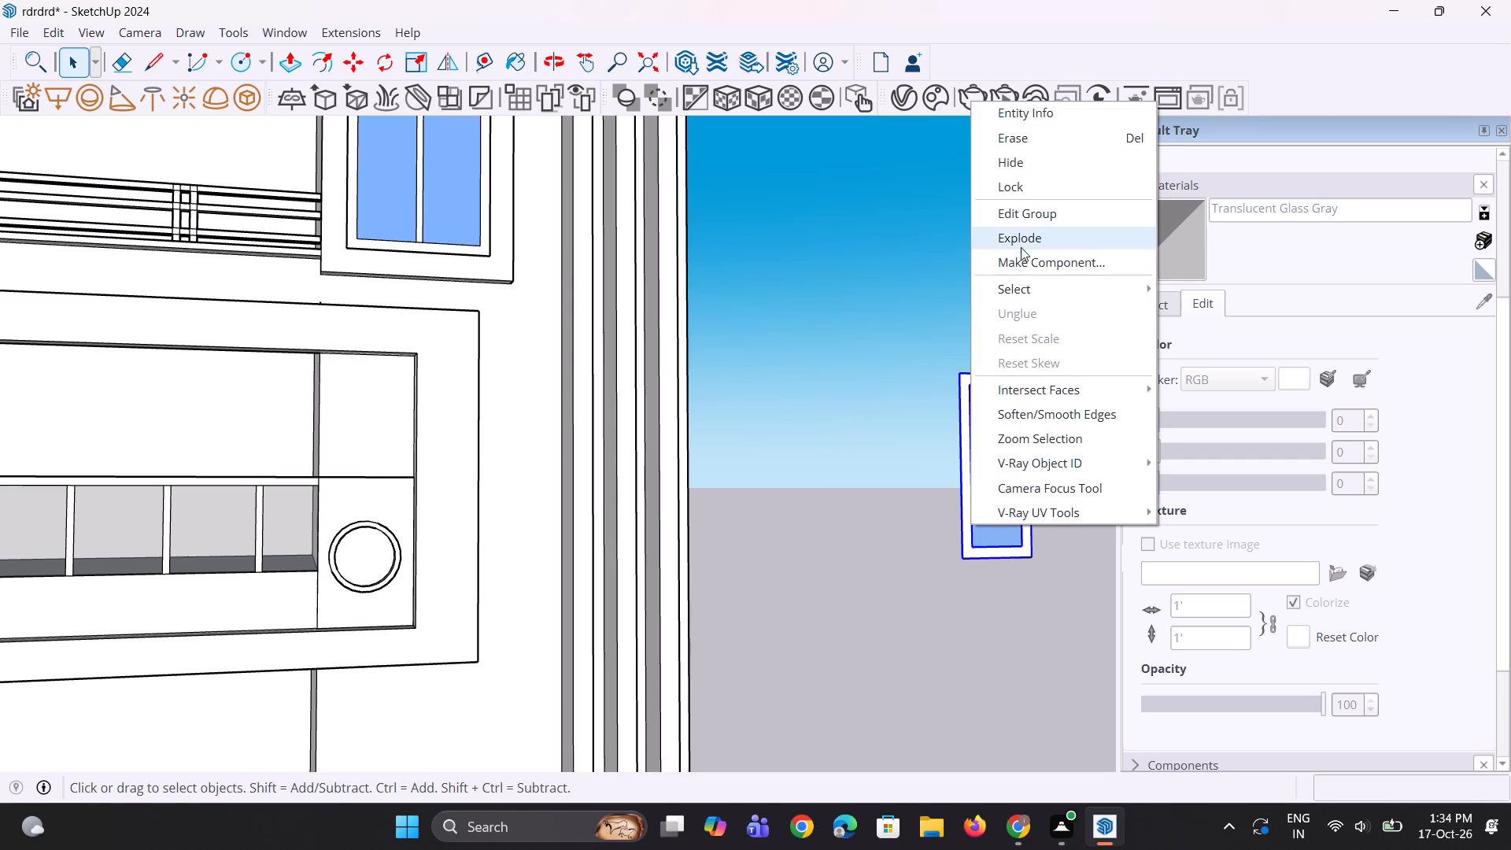
click(1022, 240)
click(948, 504)
Shorten the tall narrow window by moving the bottom edges of its frame and glass up about 3'.
scroll(988, 571, up, 1)
click(985, 557)
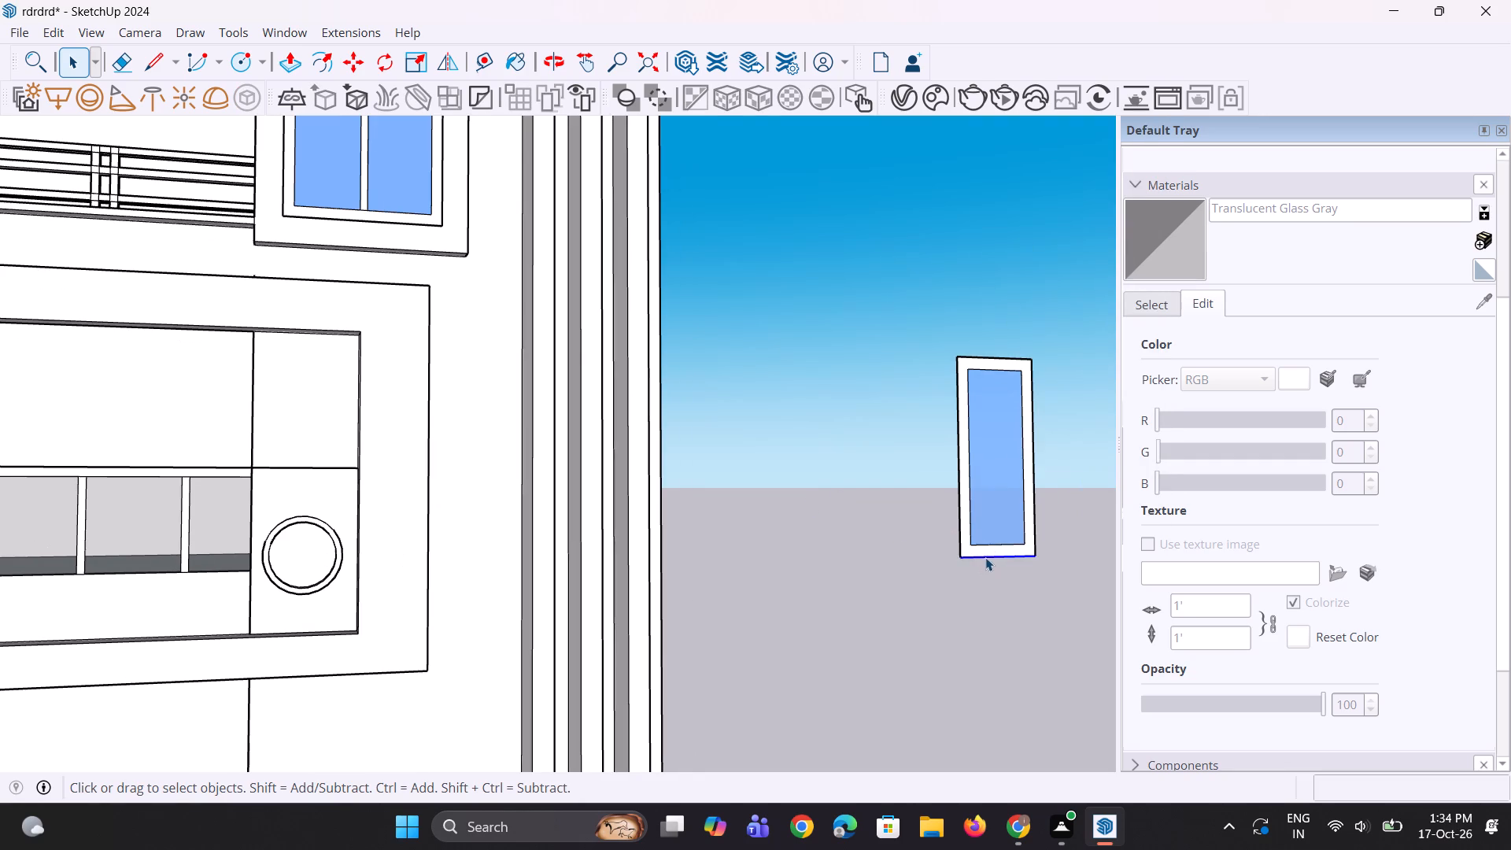
scroll(985, 541, up, 3)
ctrl+click(981, 545)
key(m)
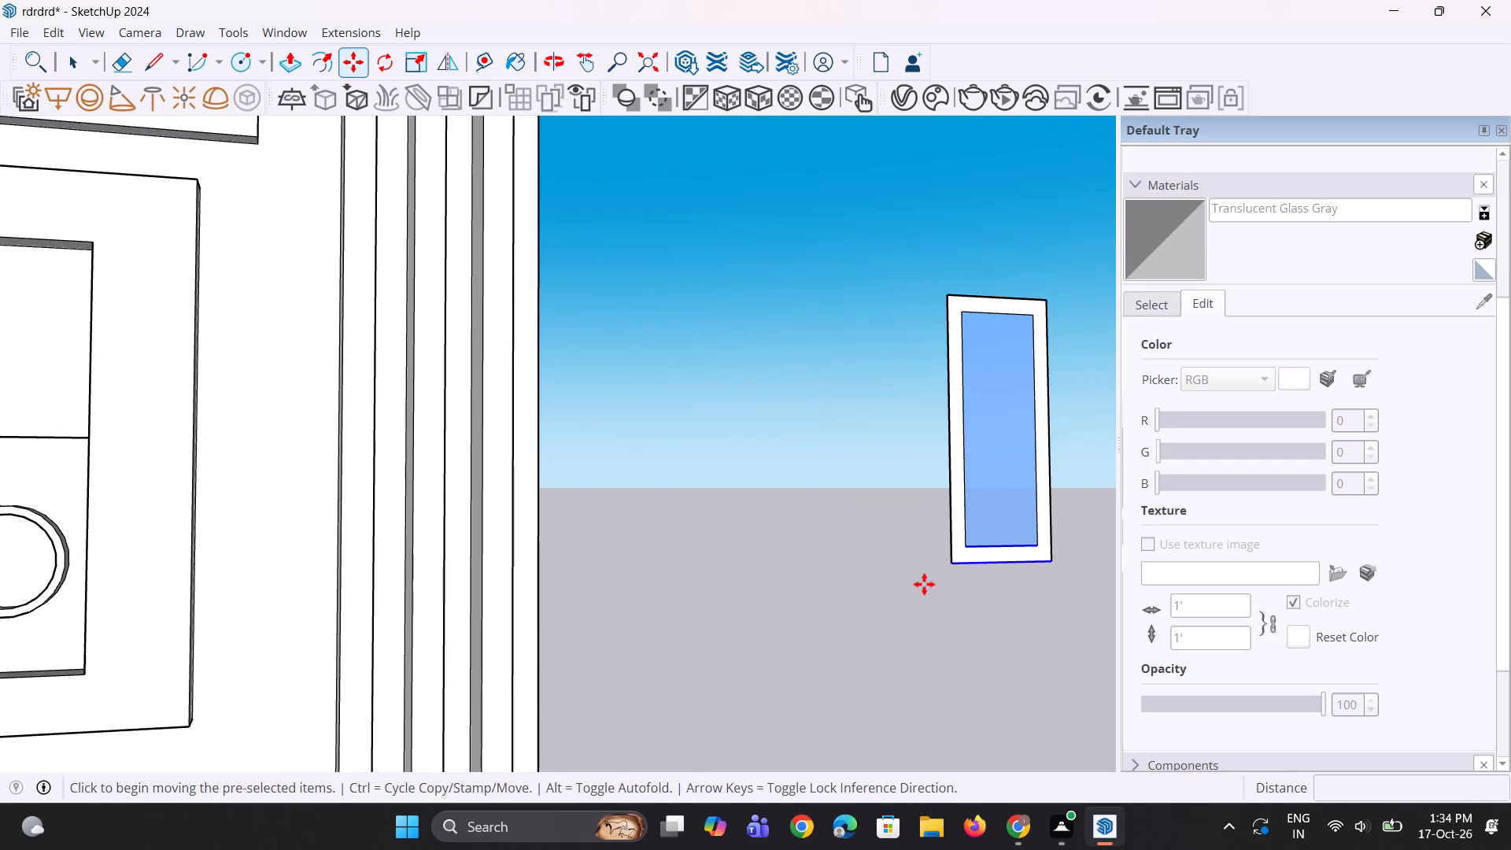
click(947, 561)
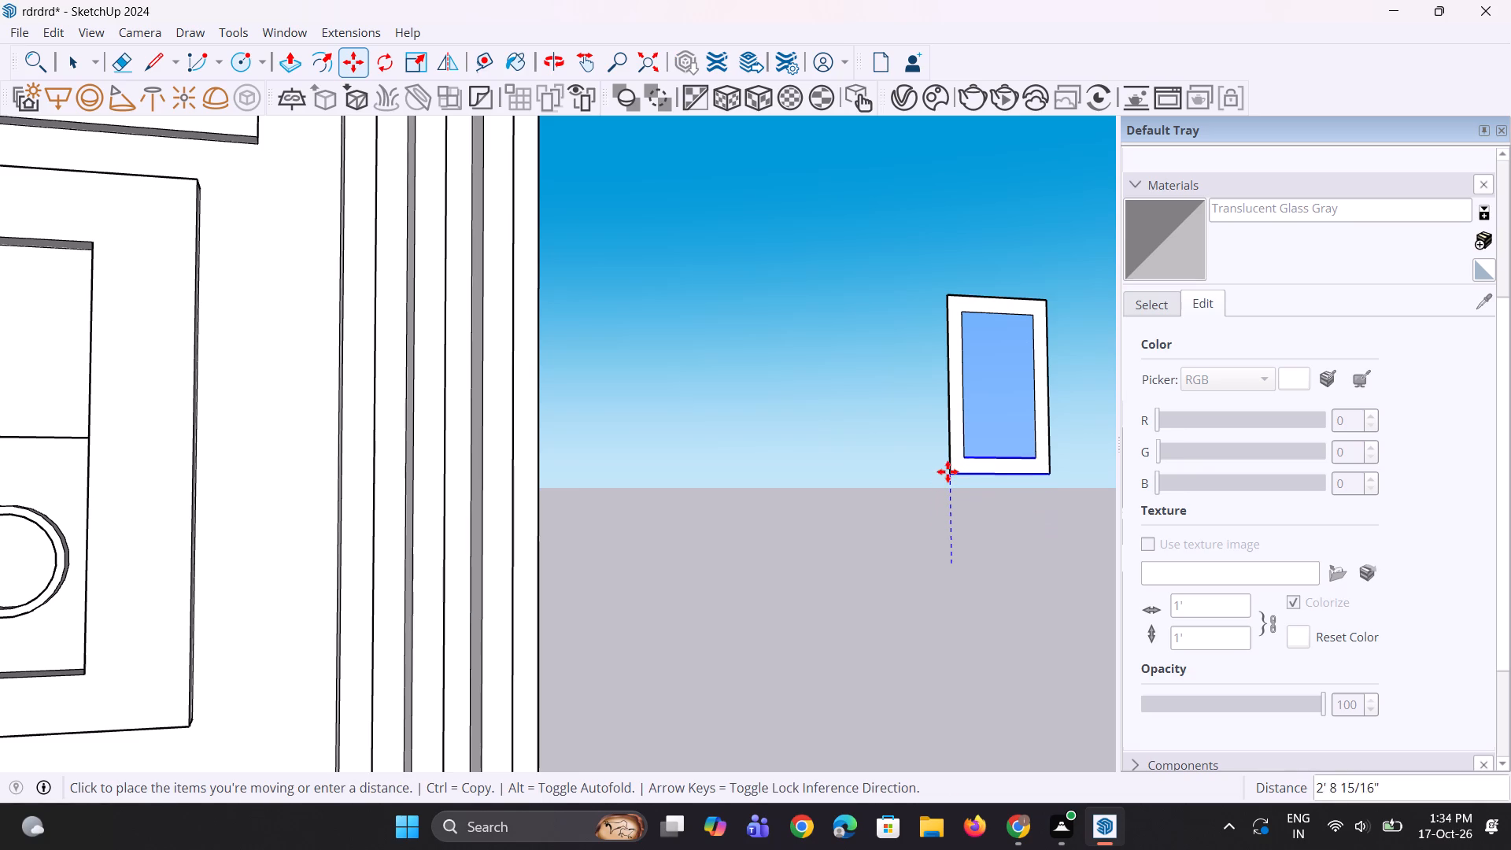
click(946, 456)
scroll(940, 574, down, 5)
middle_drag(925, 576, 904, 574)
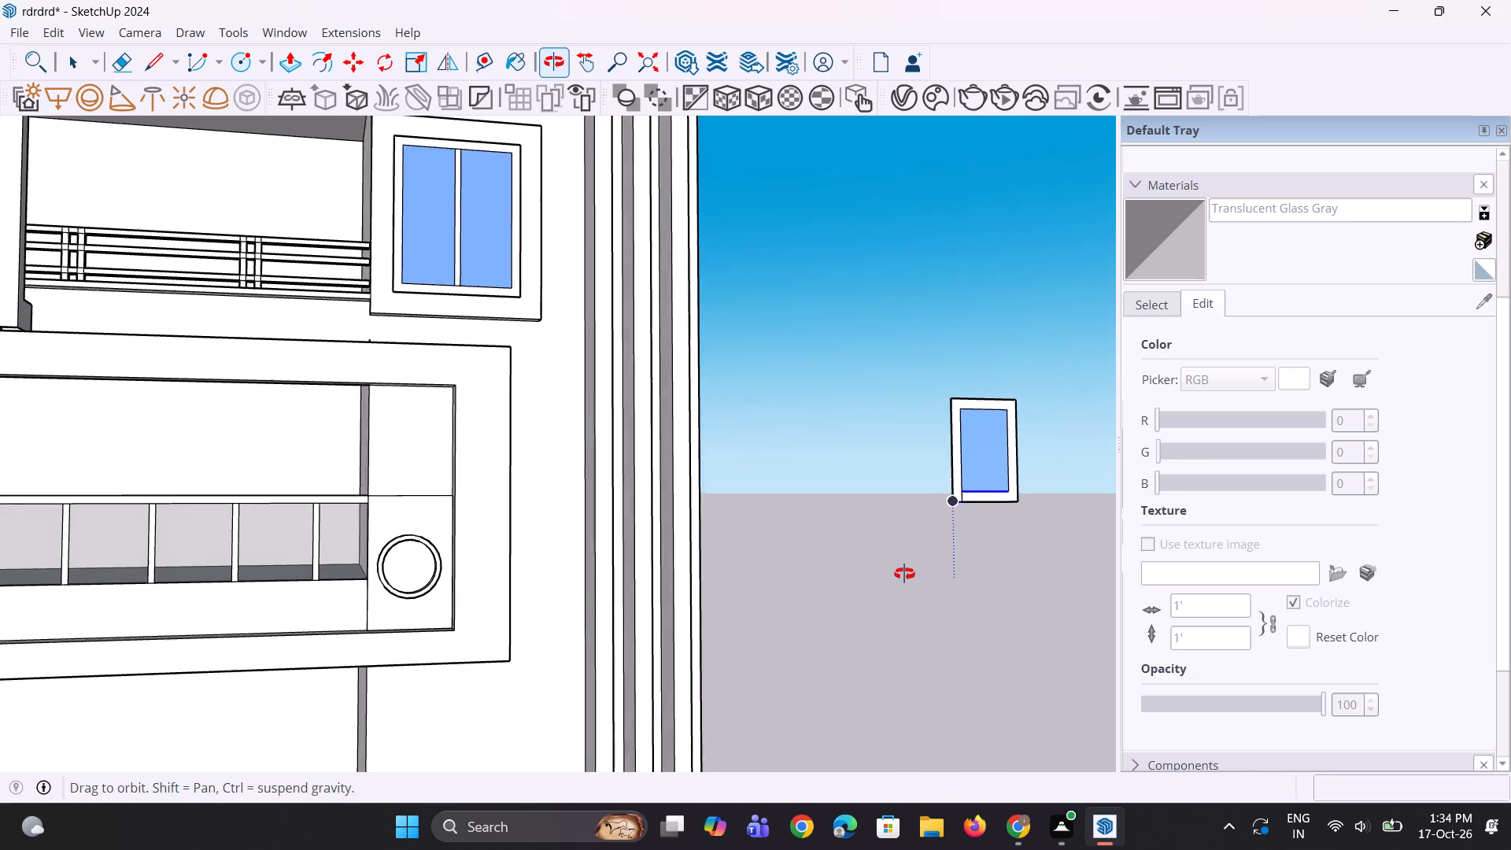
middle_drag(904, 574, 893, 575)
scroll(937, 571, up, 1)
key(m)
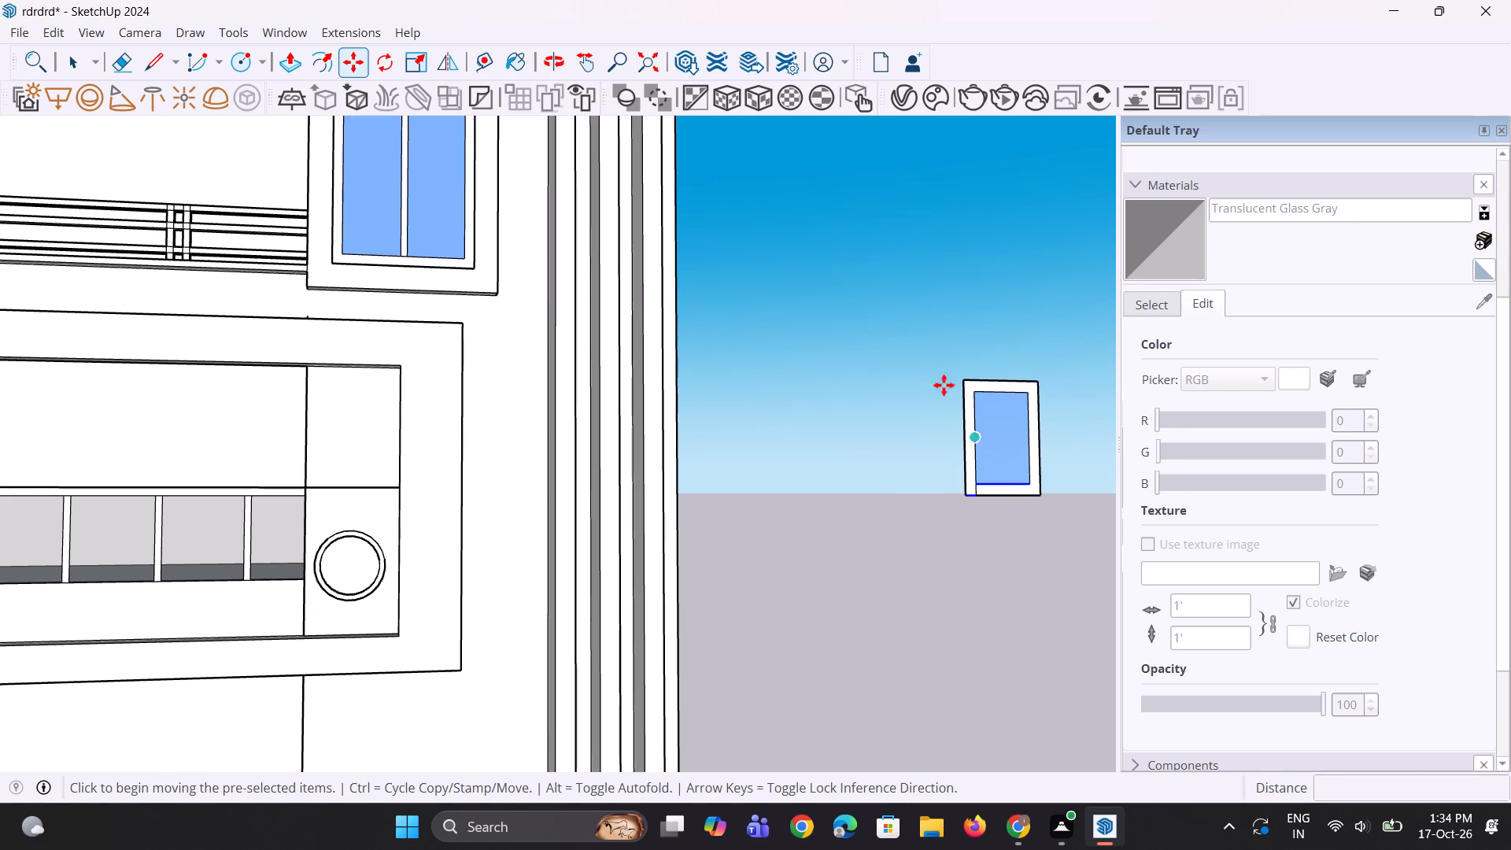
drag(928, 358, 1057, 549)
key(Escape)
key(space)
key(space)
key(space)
Move the whole shortened window about 27' 11 9/16" back into the lower balcony frame, above the panel with the ring.
click(957, 541)
drag(885, 298, 1064, 571)
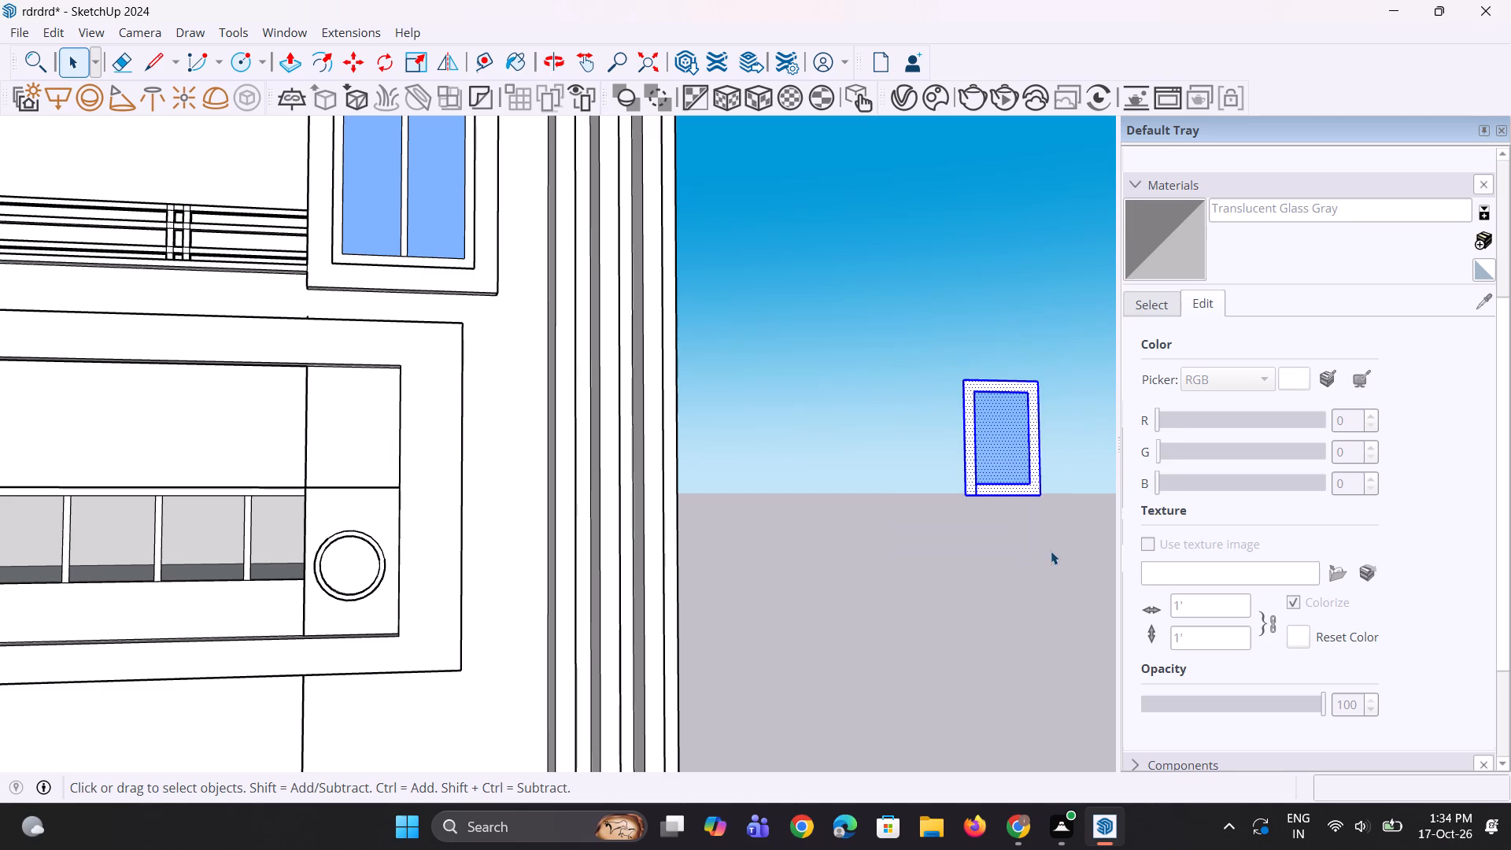
key(m)
click(1039, 497)
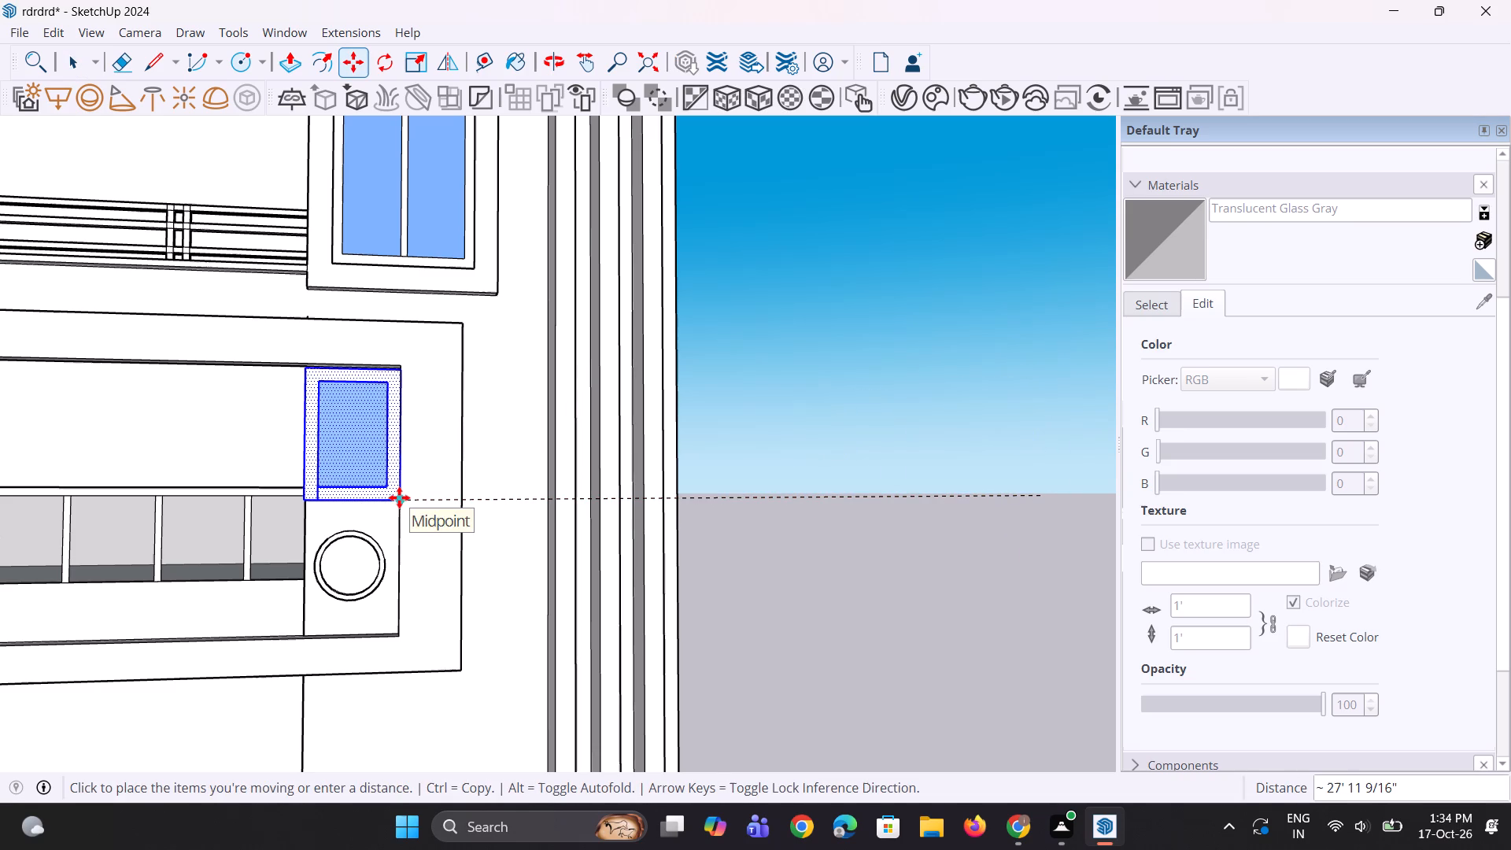
click(399, 497)
middle_drag(8, 627, 386, 637)
scroll(385, 637, down, 3)
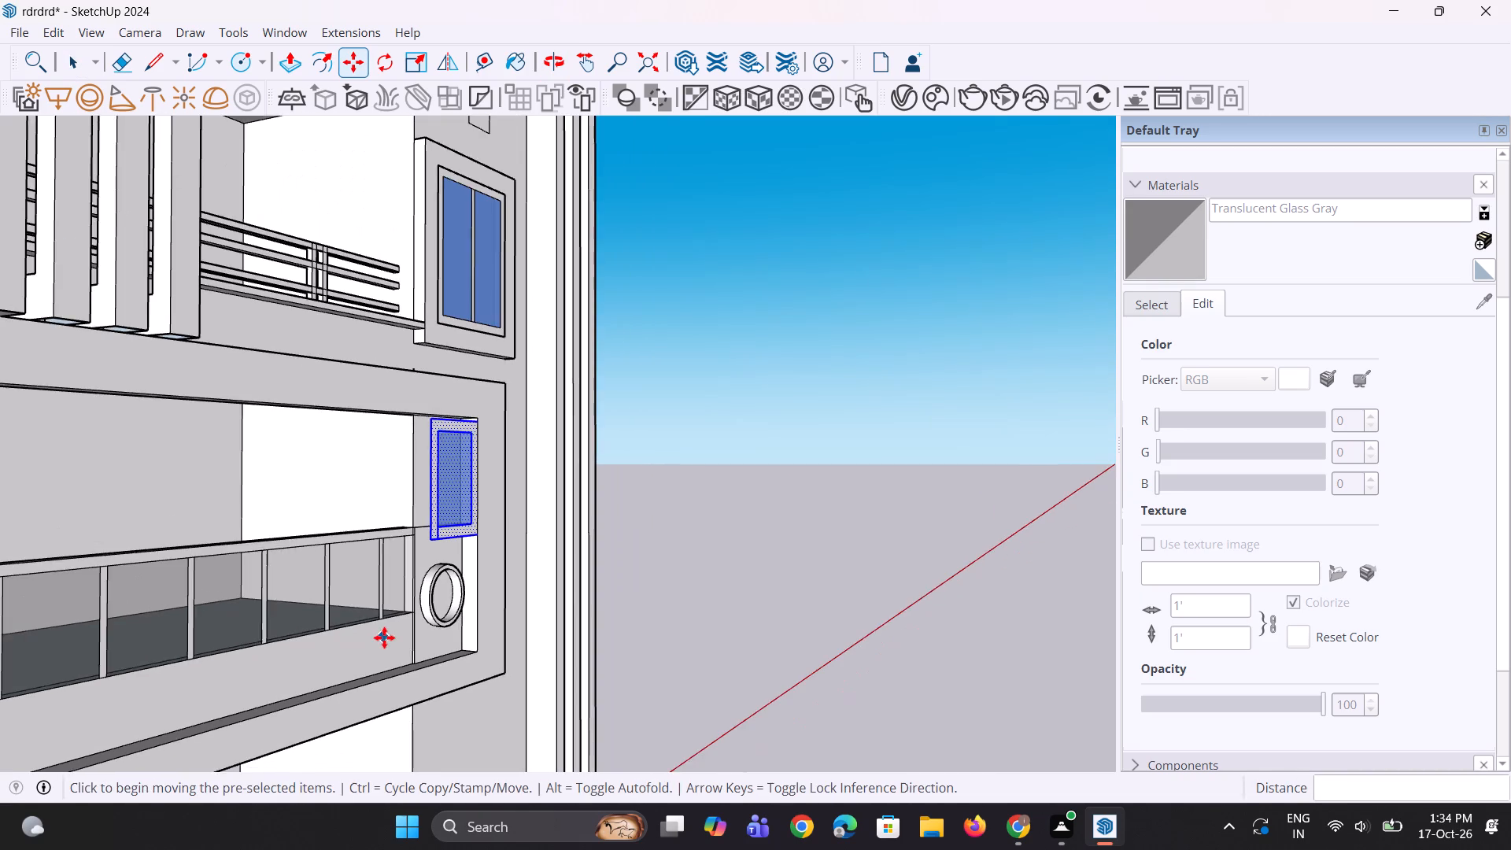
middle_drag(384, 637, 403, 643)
scroll(453, 586, up, 5)
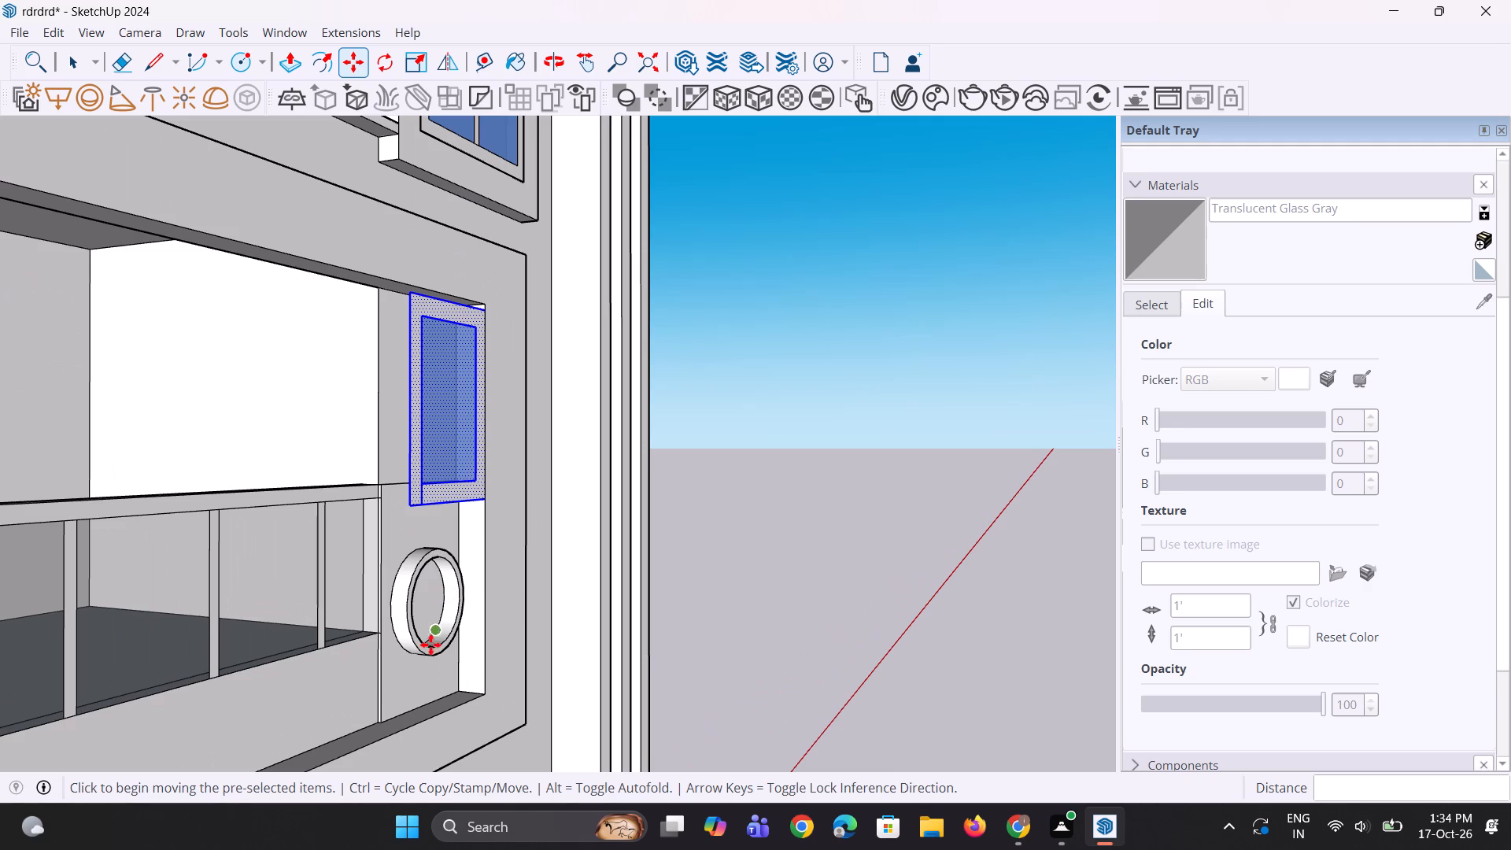
Undo the last move so the shortened window stands clear of the building again, and clear the selection.
key(ctrl+z)
scroll(436, 645, down, 4)
middle_drag(843, 597, 636, 593)
key(space)
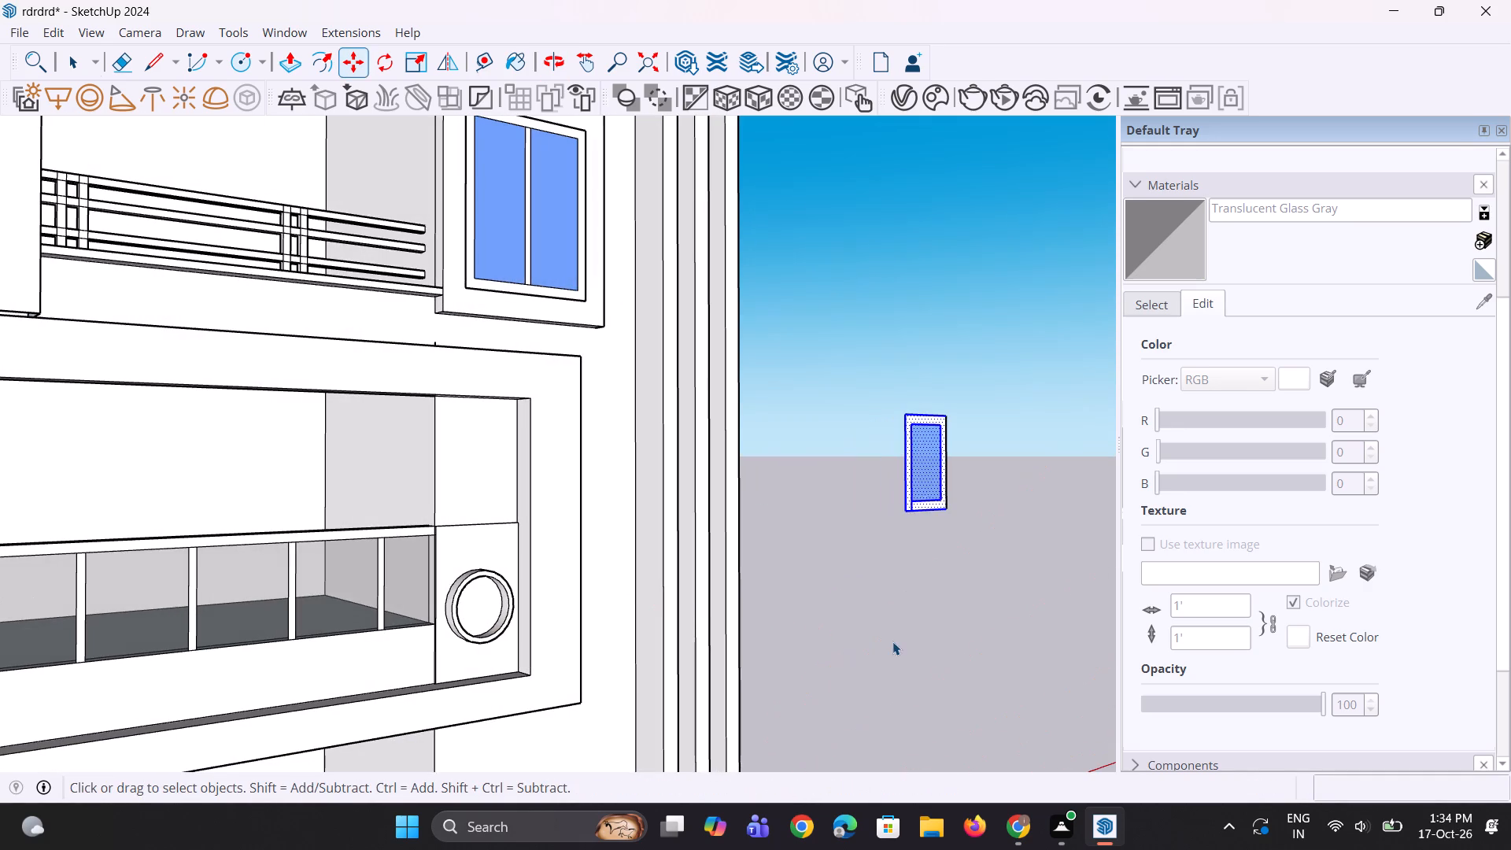
key(space)
click(892, 641)
Erase the leftover vertical line below the glass in the bottom corner of the detached window's frame.
scroll(1070, 456, up, 2)
scroll(862, 509, up, 7)
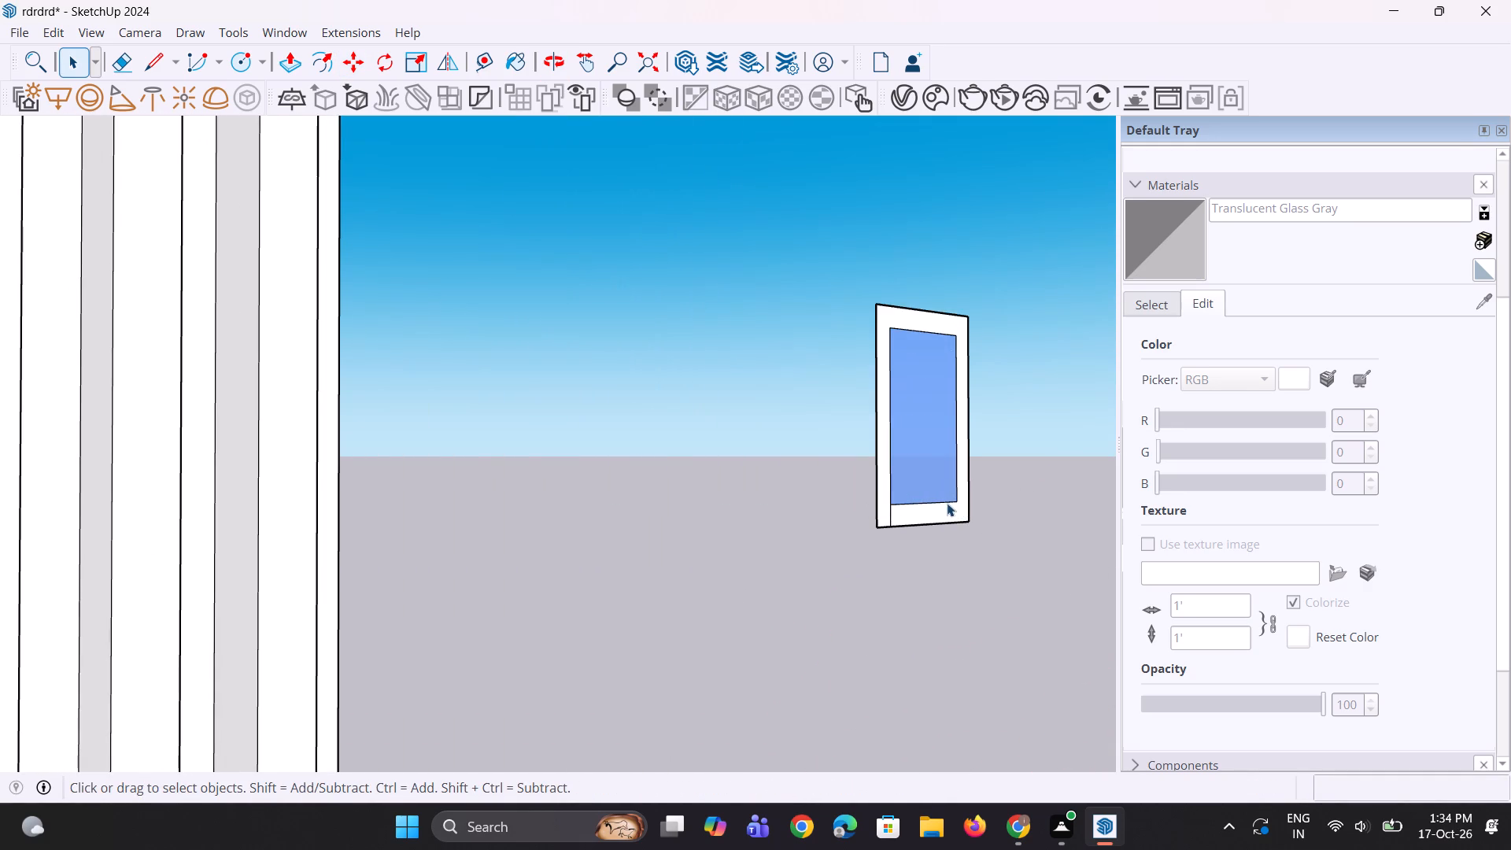
click(947, 503)
ctrl+scroll(928, 506, up, 2)
ctrl+click(899, 531)
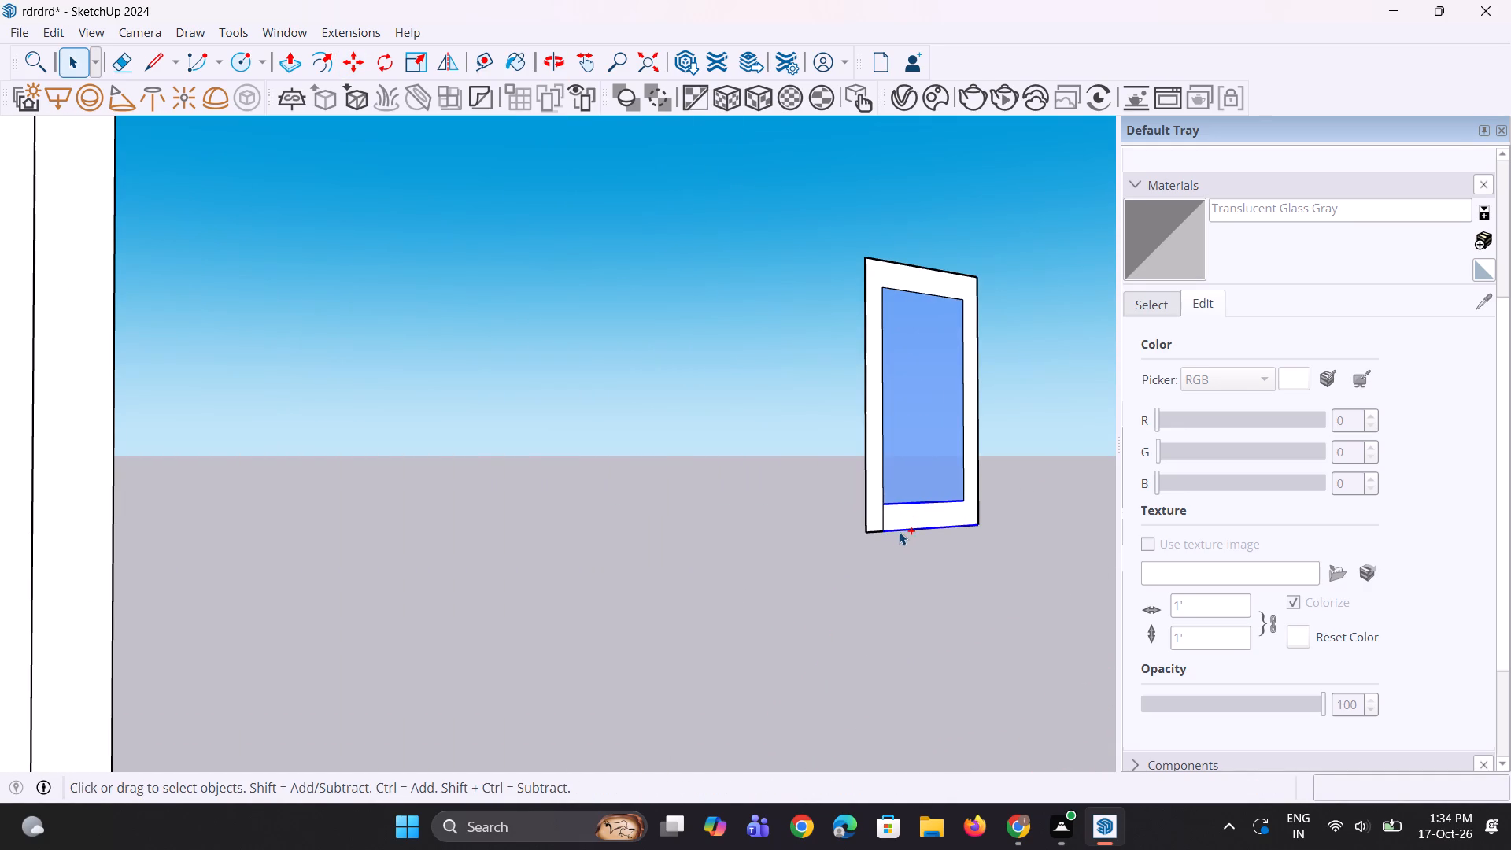
scroll(868, 528, up, 5)
key(e)
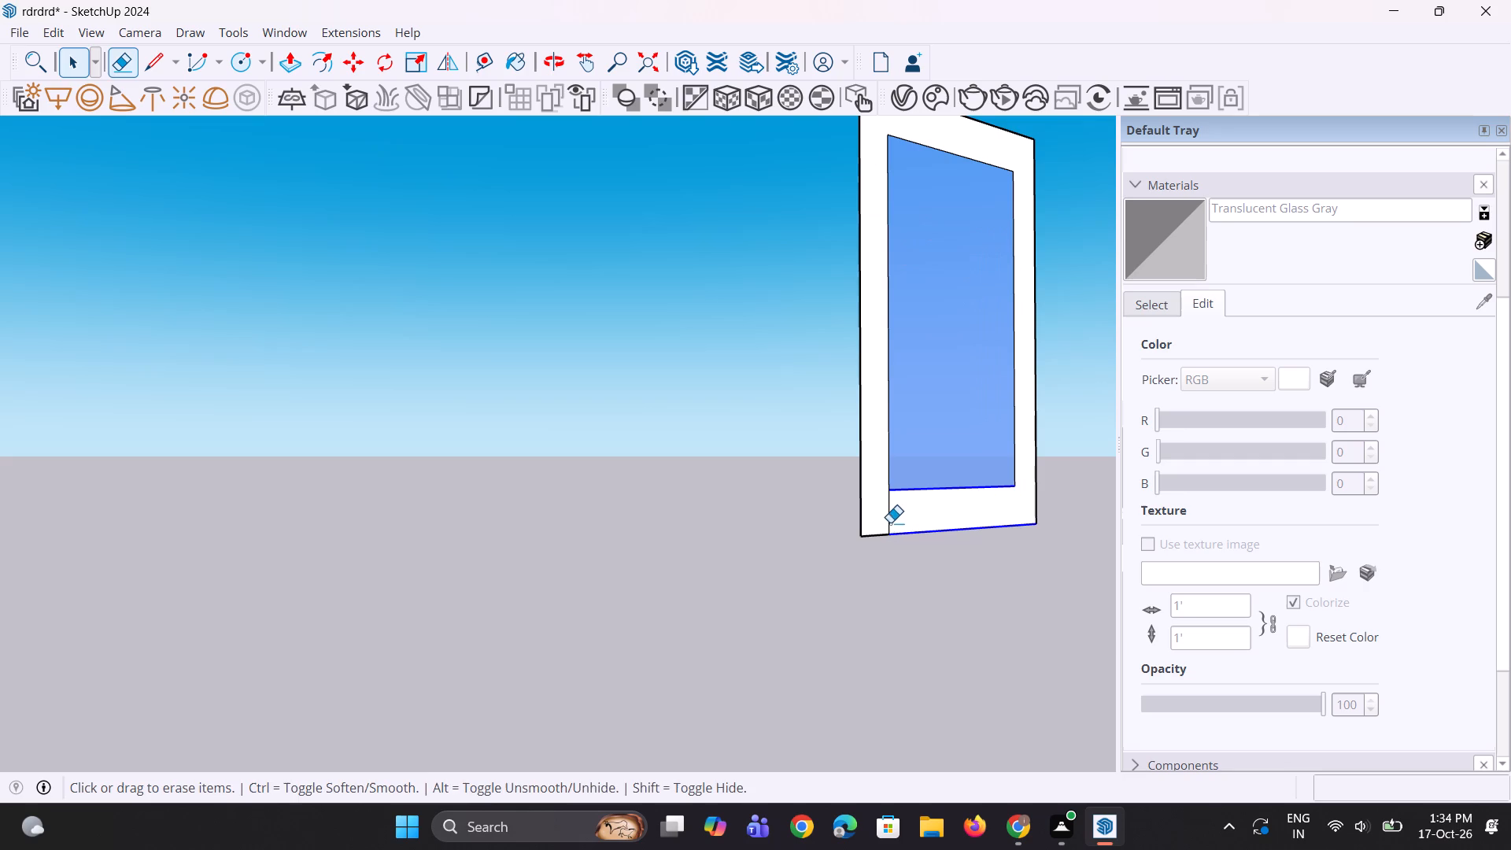
click(889, 519)
scroll(899, 527, up, 1)
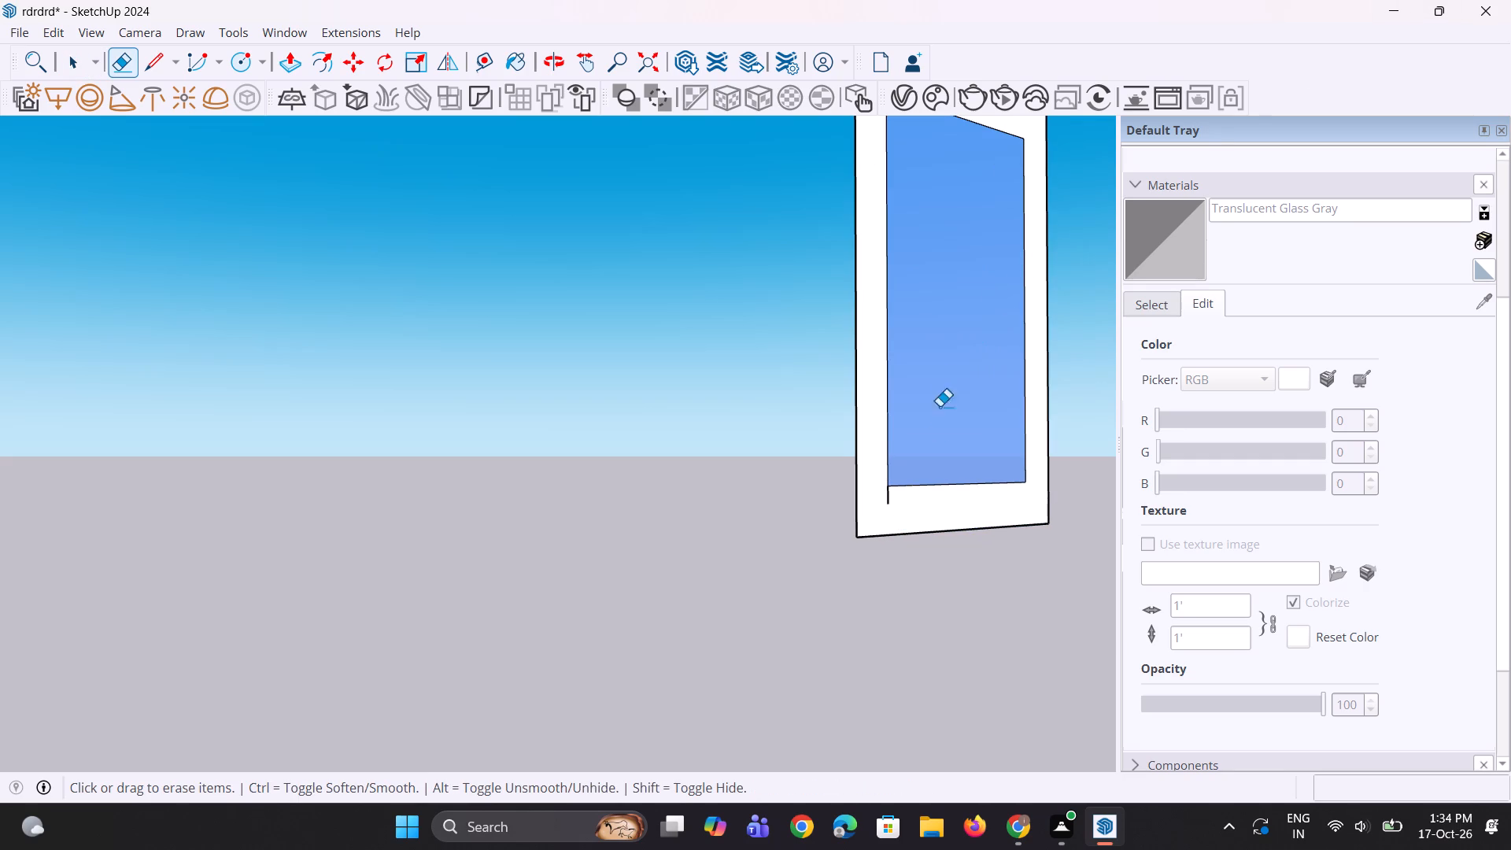
scroll(885, 514, up, 1)
click(889, 498)
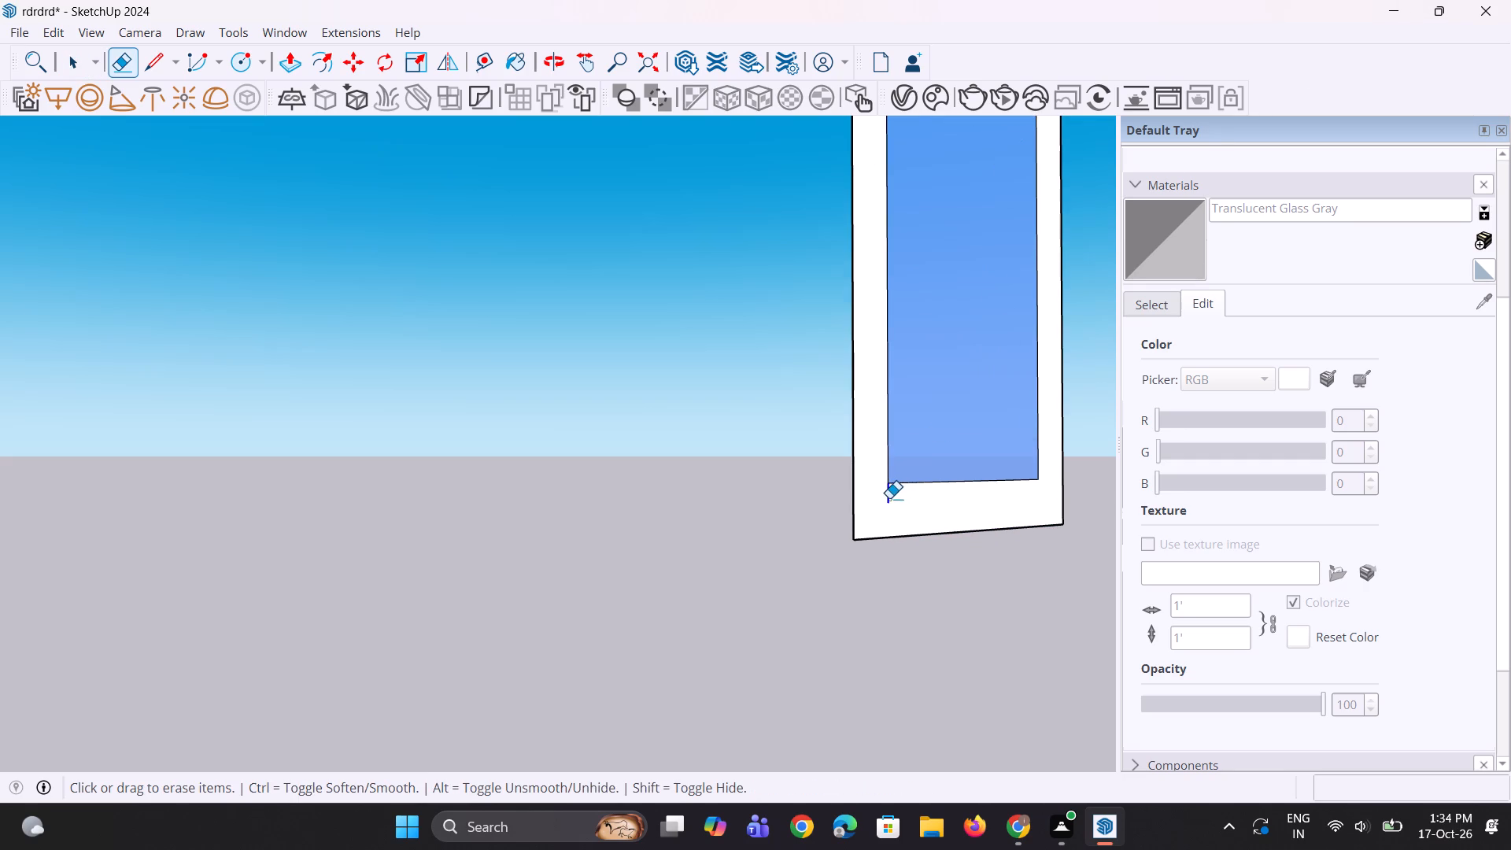
scroll(884, 478, down, 4)
middle_drag(987, 447, 889, 334)
key(space)
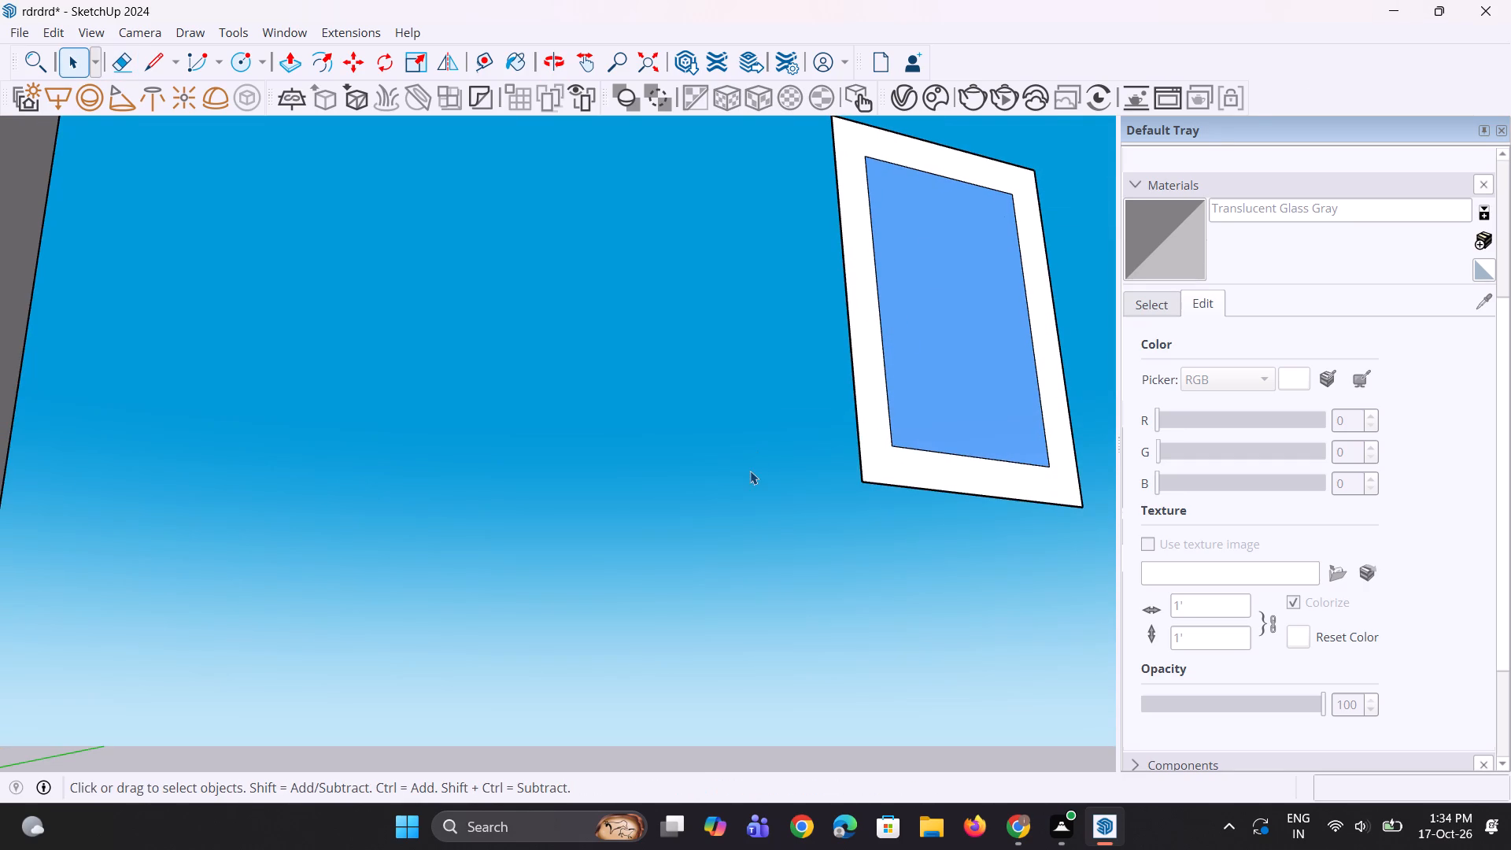
key(space)
click(750, 471)
Shorten the detached window further by moving the bottom edges of its frame and glass up about 1' 5".
scroll(790, 314, down, 4)
middle_drag(1041, 294, 1008, 416)
scroll(833, 549, up, 3)
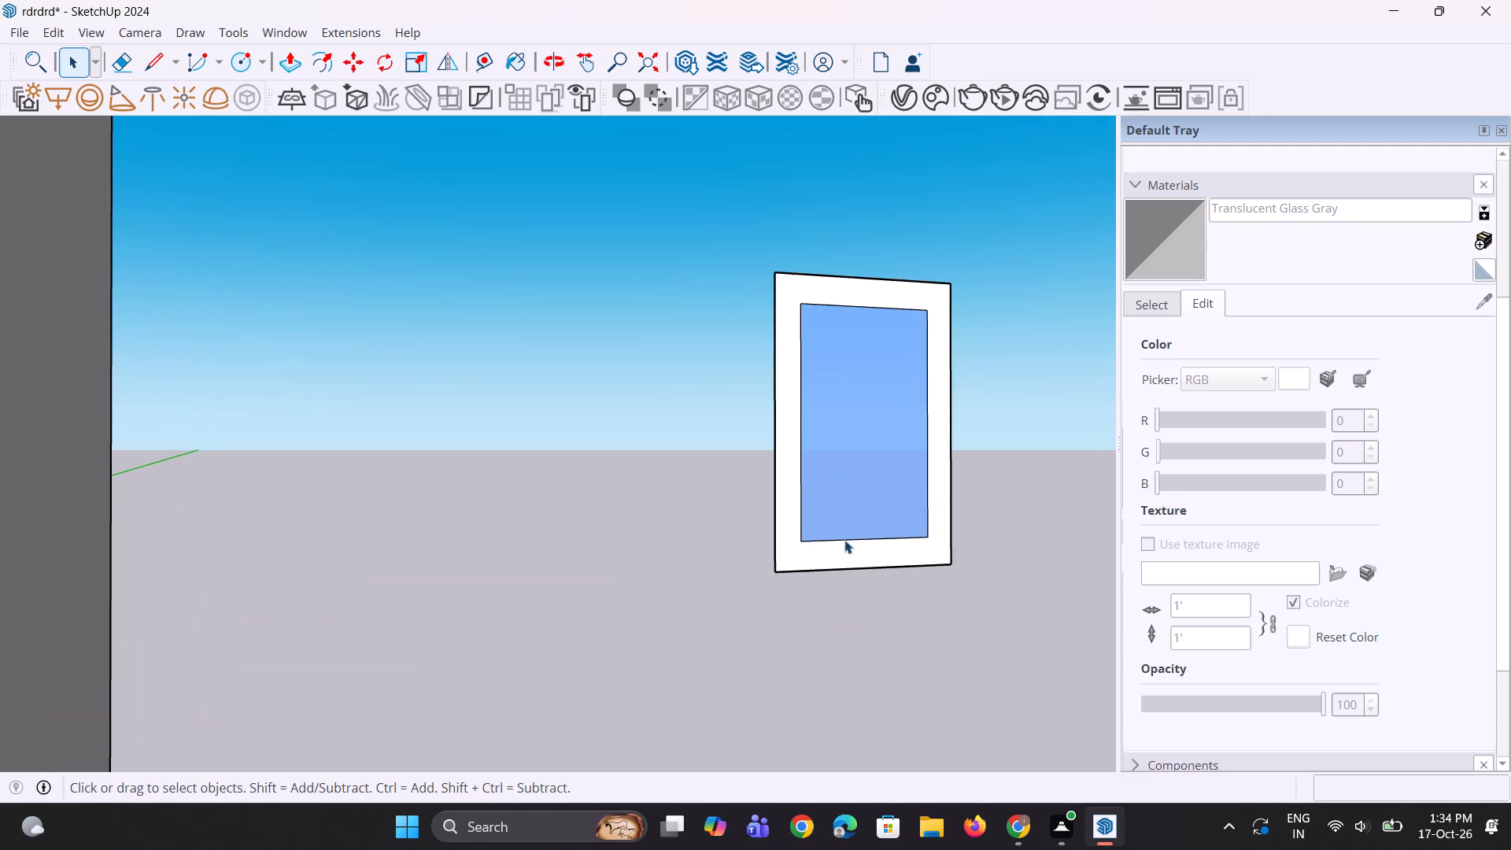
click(844, 540)
scroll(833, 560, up, 2)
ctrl+click(837, 574)
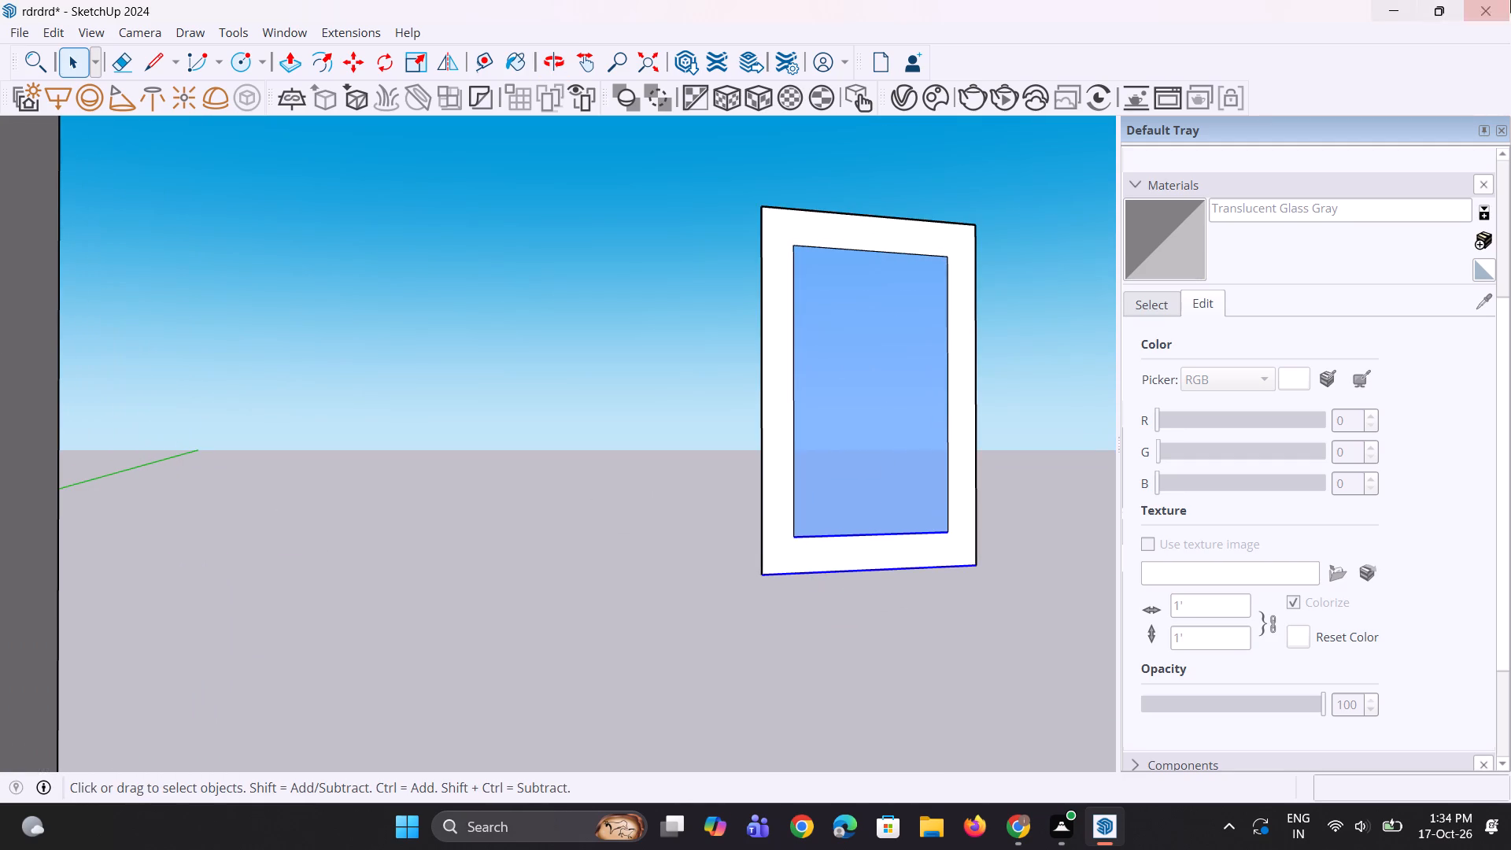
key(m)
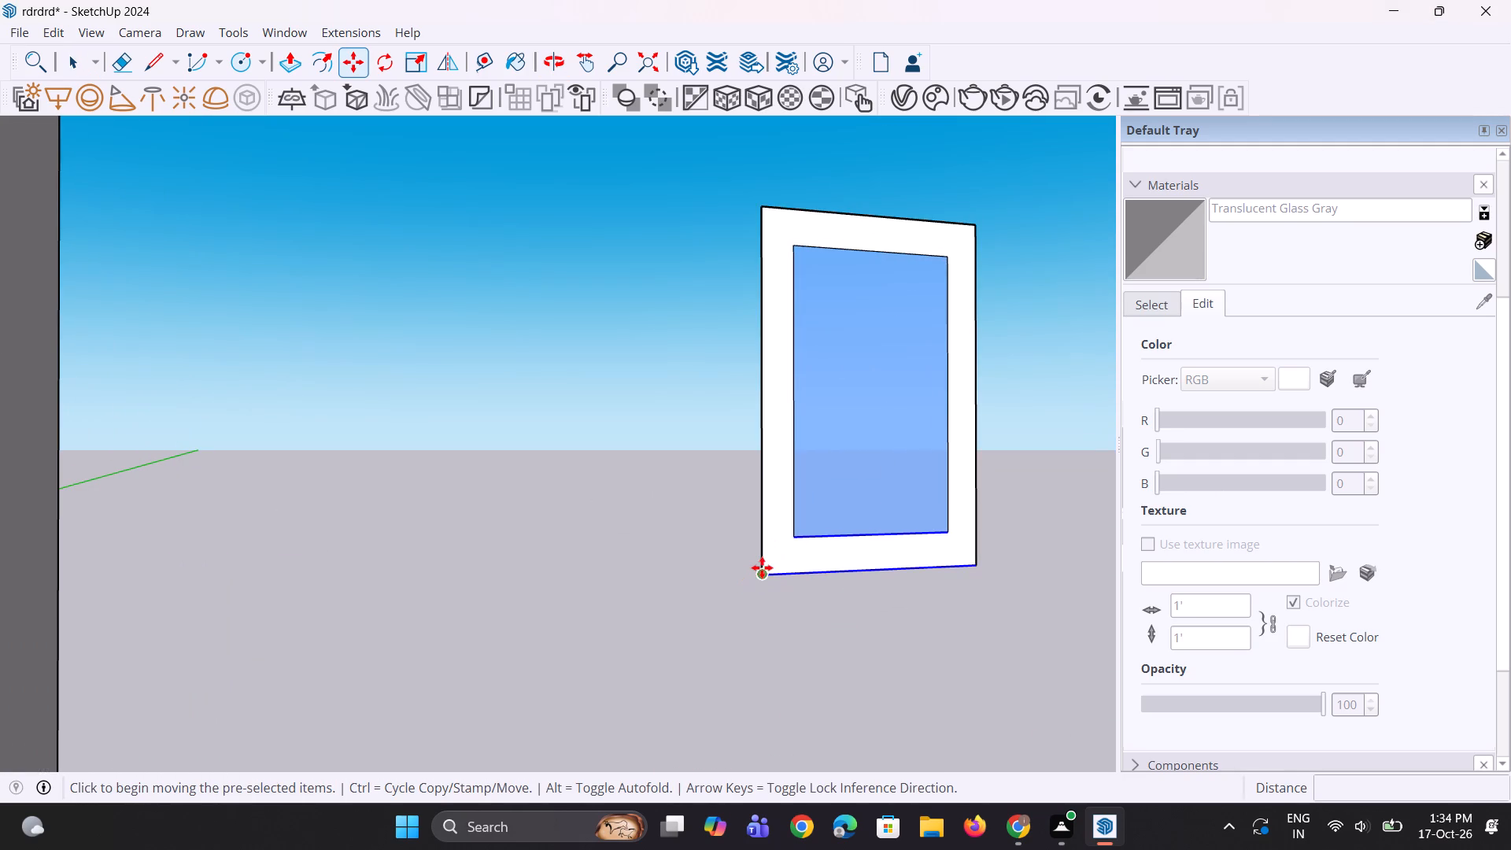
click(762, 568)
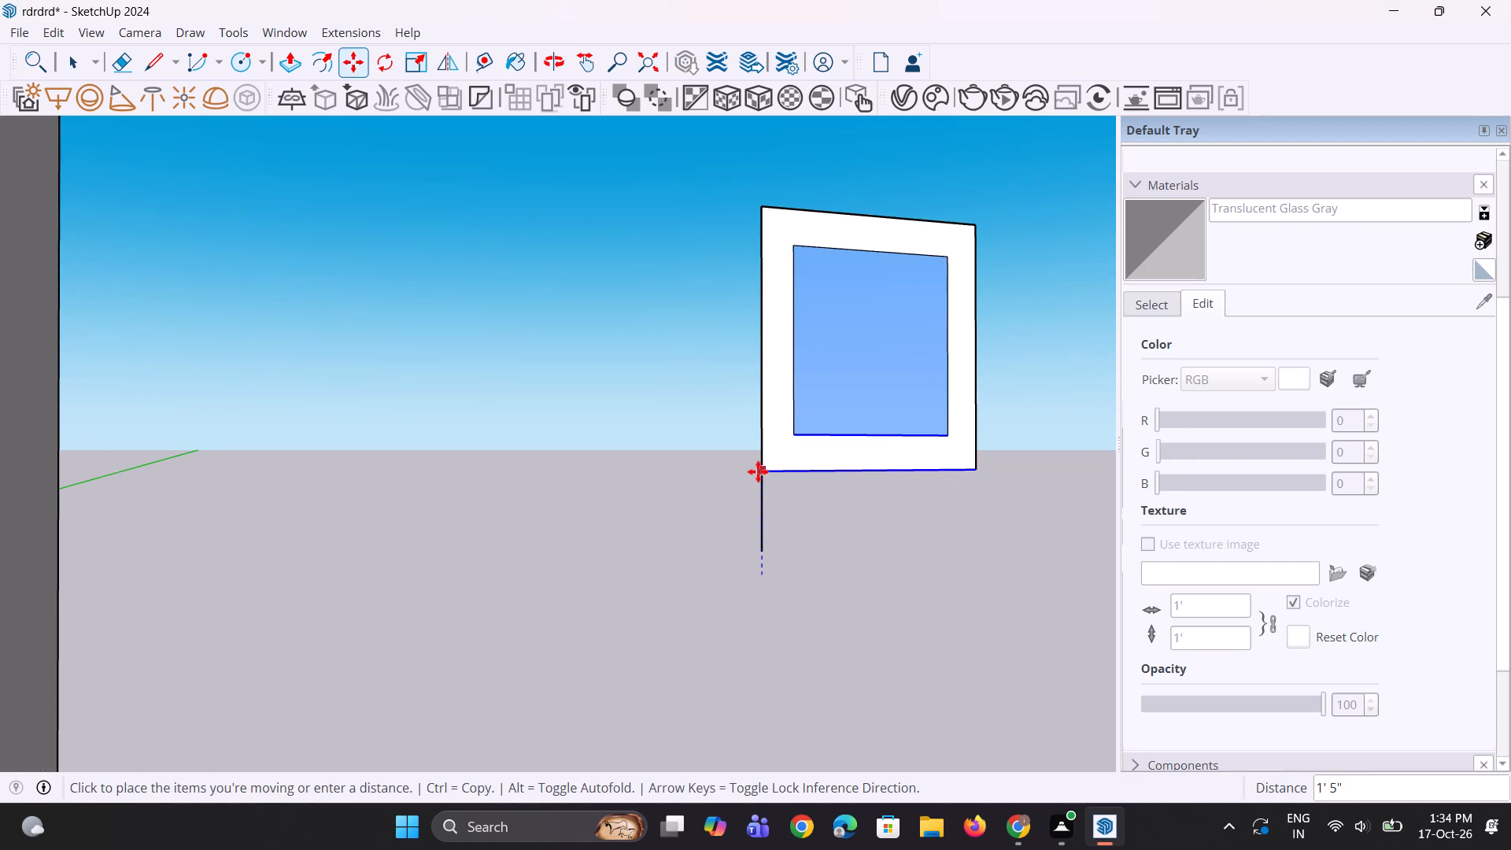
click(758, 471)
scroll(793, 528, down, 5)
middle_drag(860, 558, 798, 552)
scroll(694, 525, up, 6)
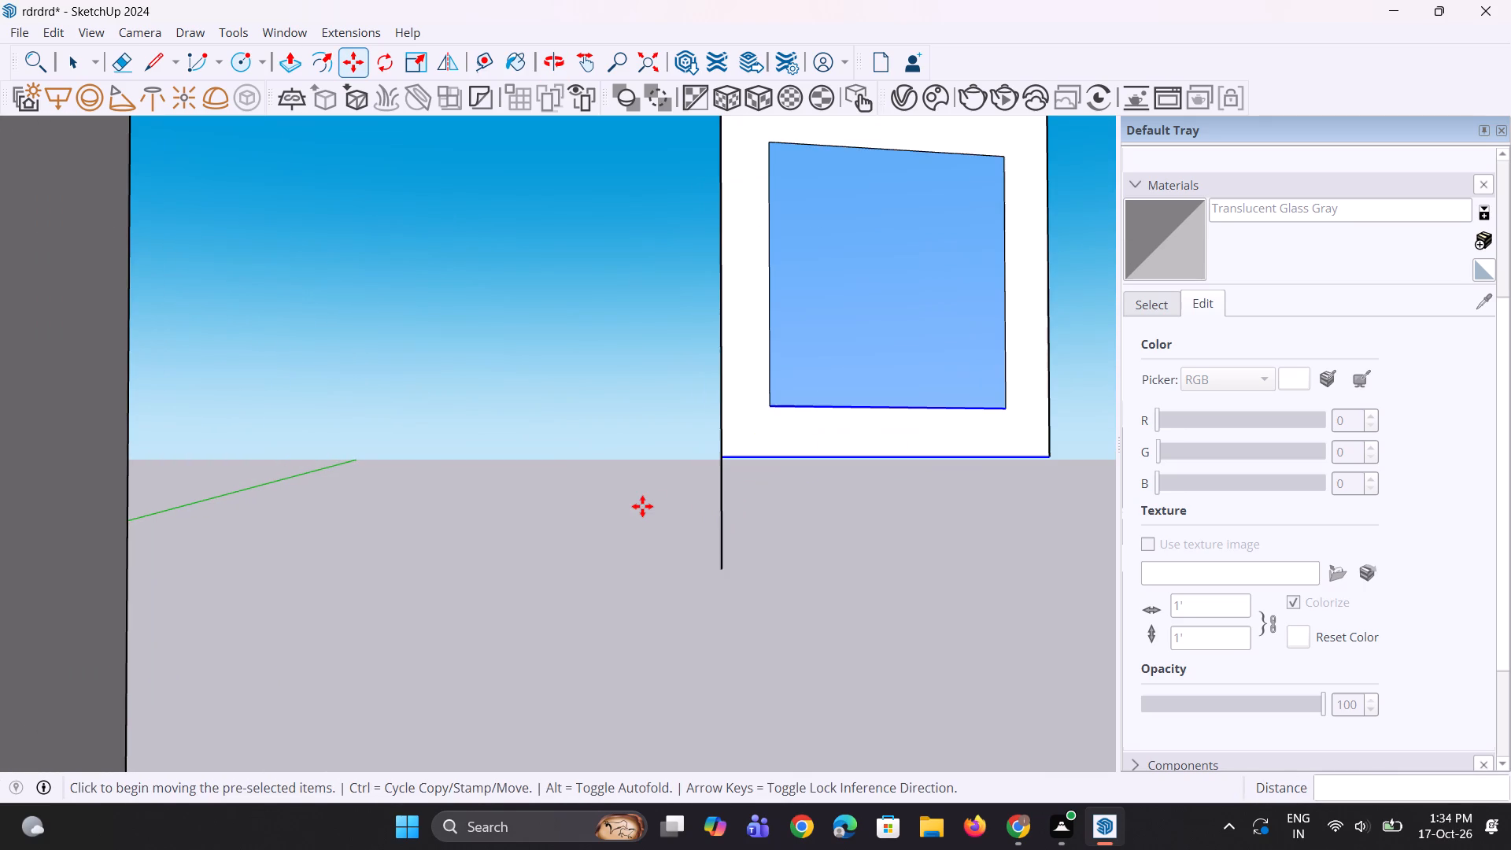
Erase the stray vertical line hanging below the shortened window frame.
key(e)
click(722, 526)
scroll(726, 526, down, 2)
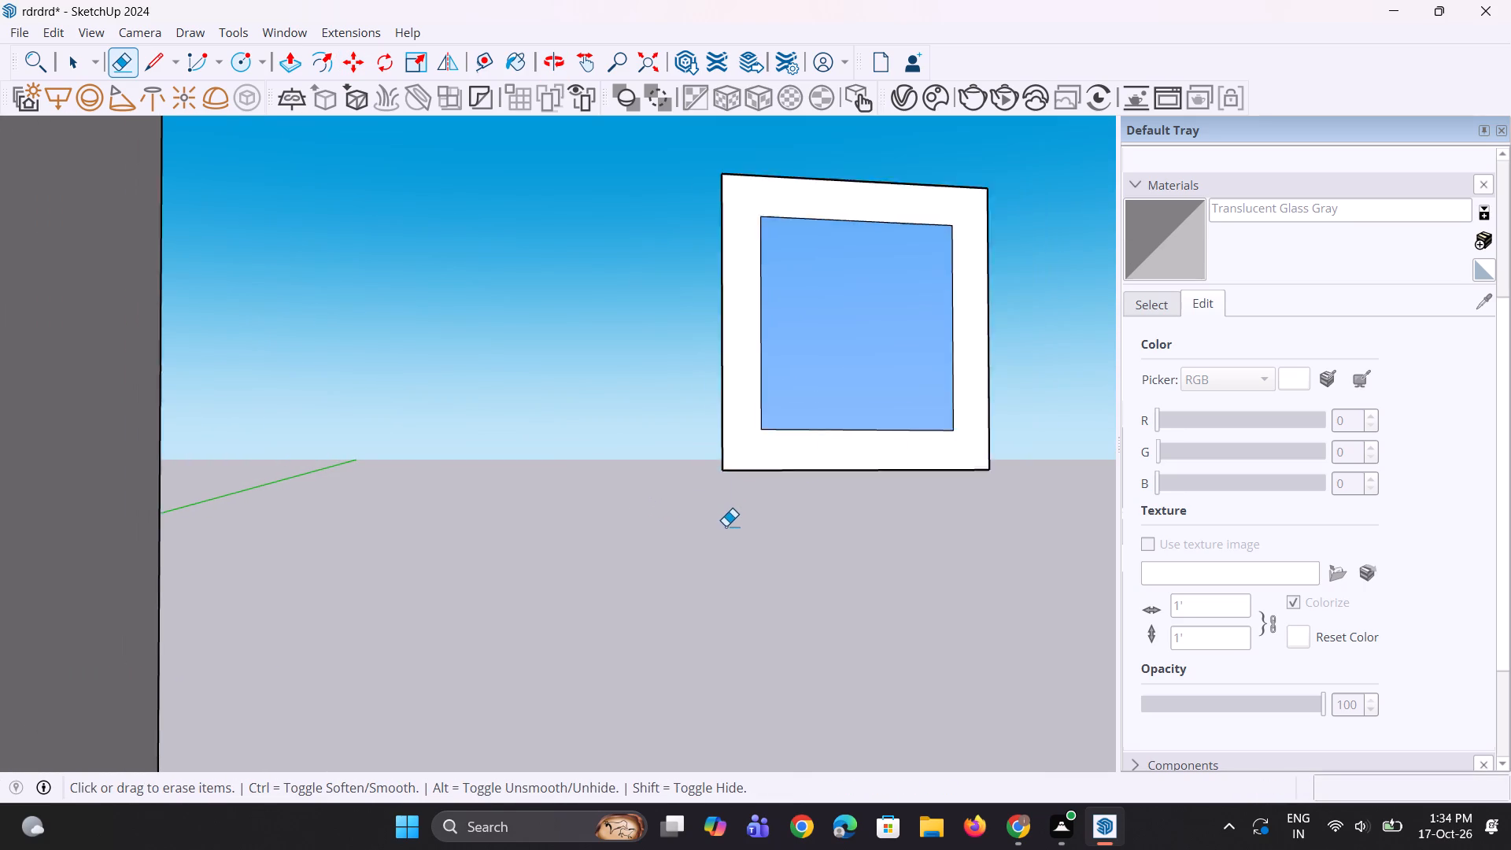
Select the whole detached window, frame and glass, and make it a group.
scroll(726, 526, down, 3)
middle_drag(760, 549, 716, 556)
key(space)
key(space)
drag(598, 283, 882, 637)
right_click(753, 451)
click(802, 211)
scroll(841, 594, down, 6)
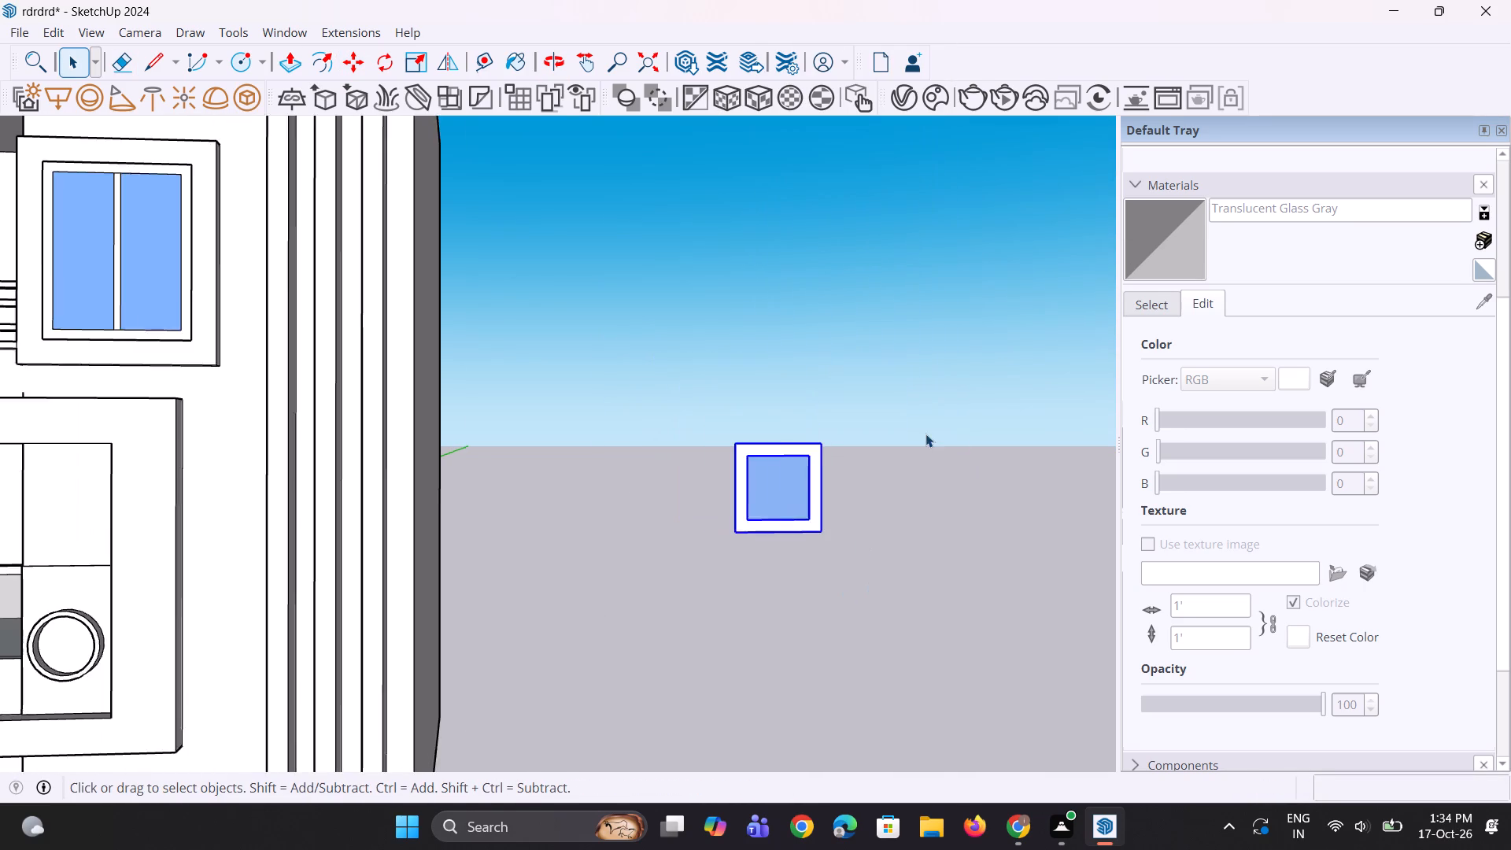
Move the window group about 27' 11 3/8" into the upper corner of the lower balcony frame, above the ring panel.
scroll(925, 434, down, 3)
middle_drag(730, 519, 751, 530)
scroll(792, 503, up, 2)
key(m)
click(791, 502)
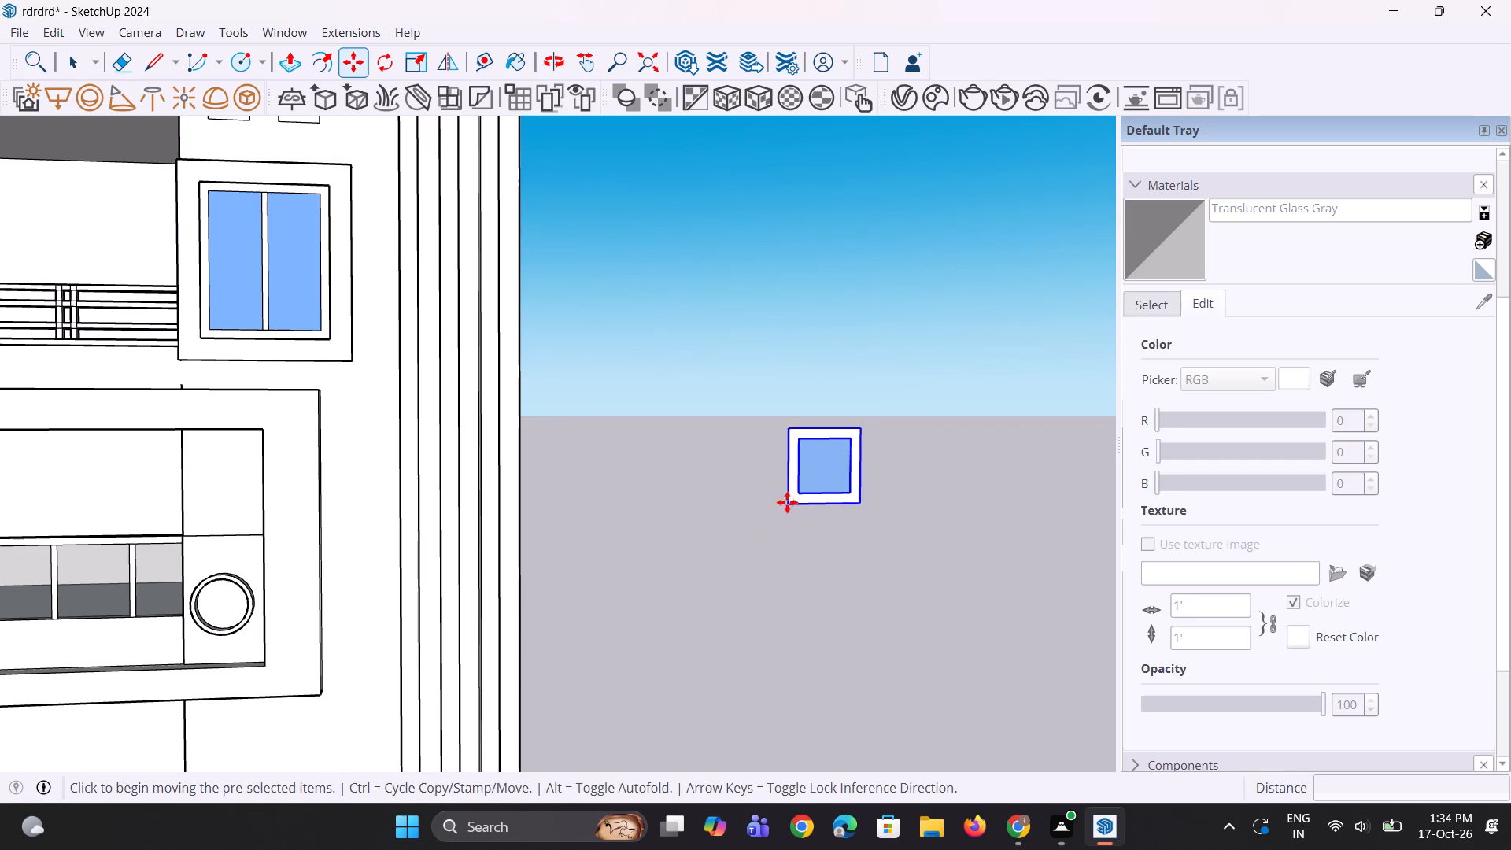
scroll(870, 597, down, 9)
scroll(580, 577, up, 2)
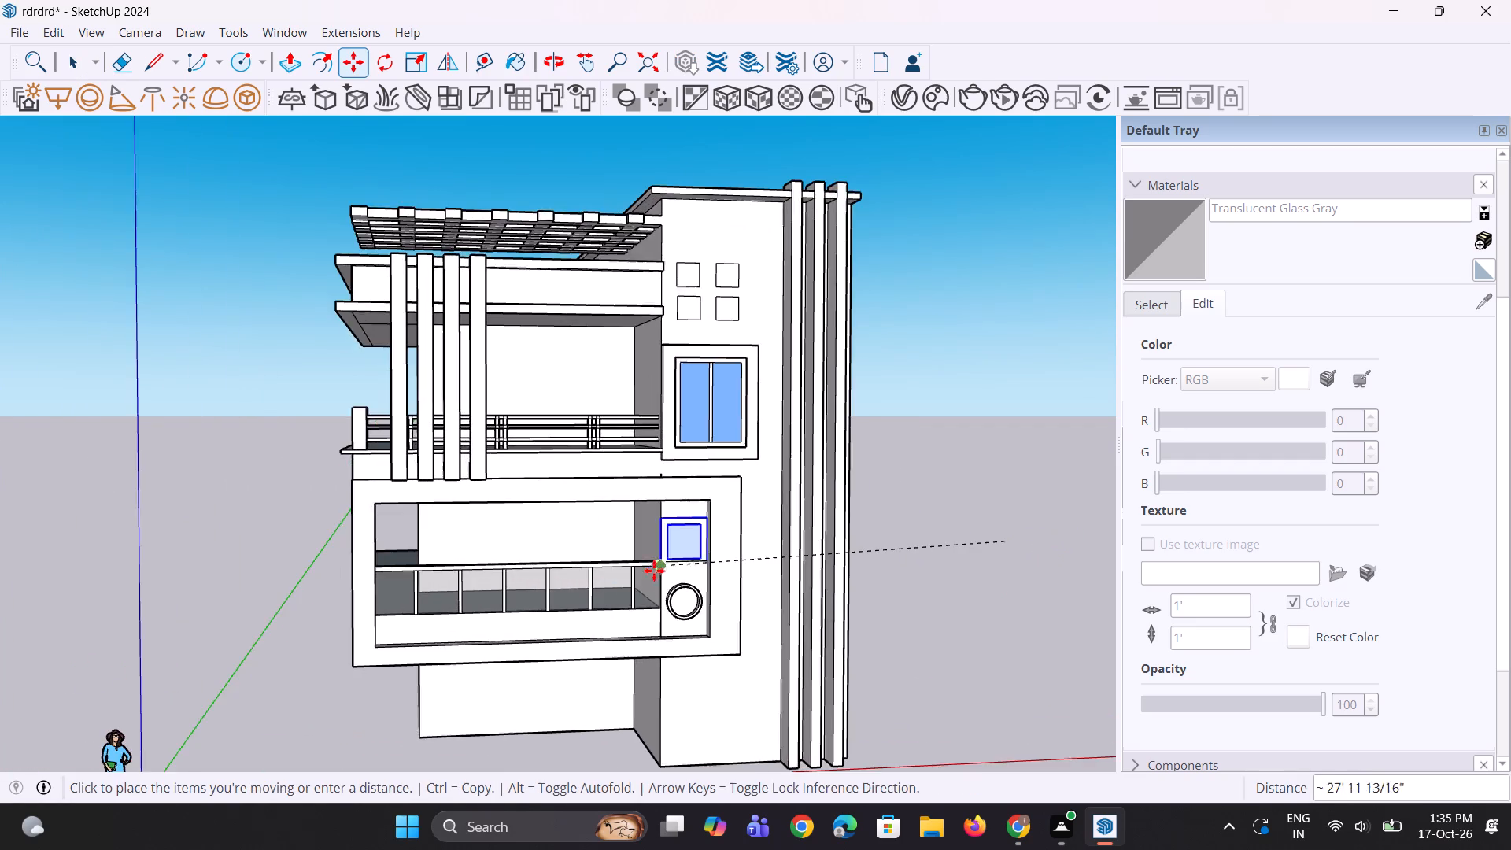
scroll(654, 571, up, 3)
click(661, 536)
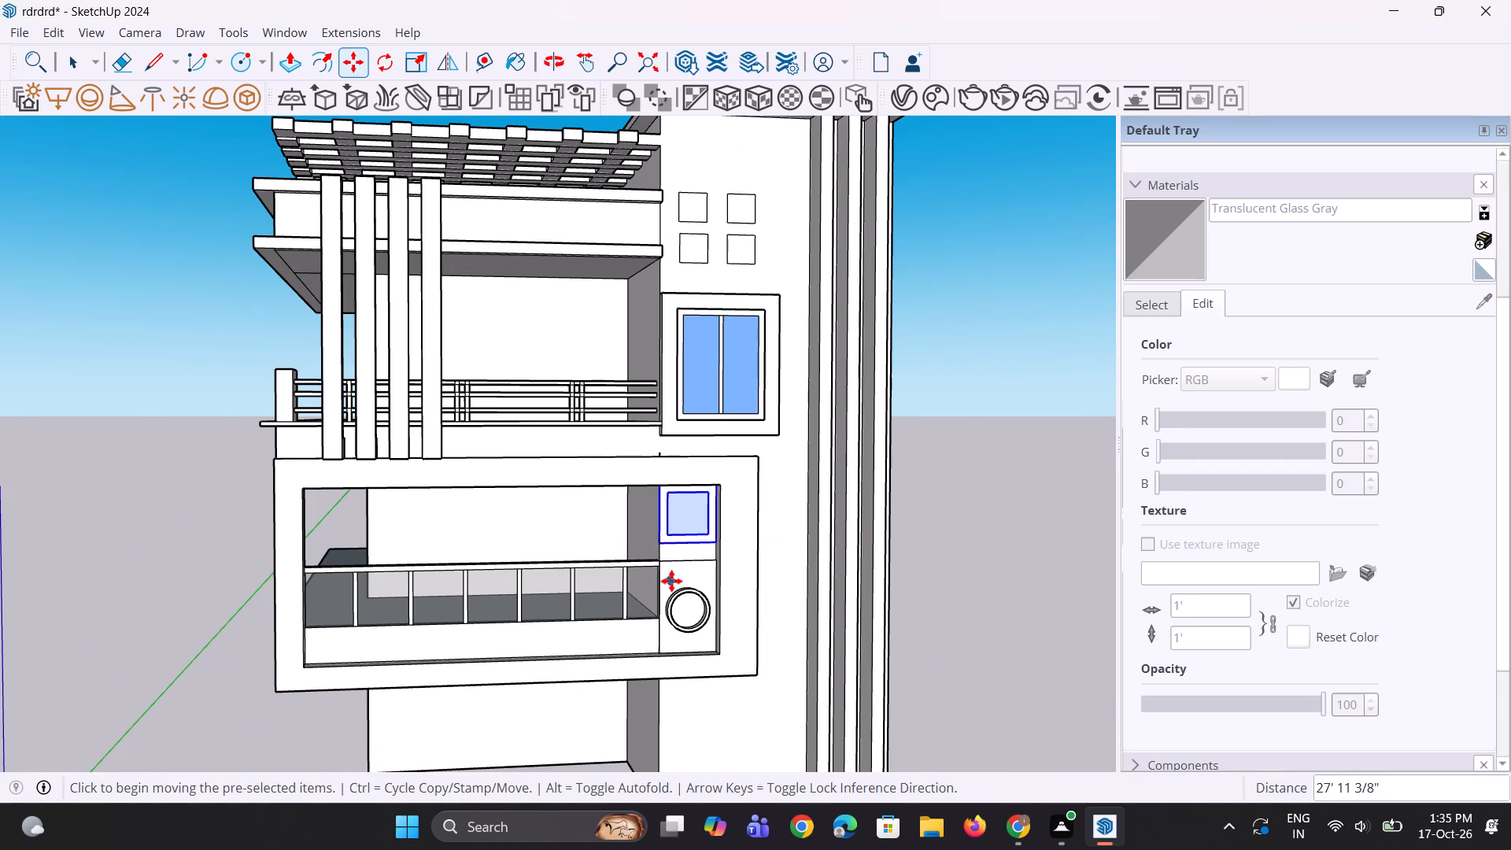
Scale the window group vertically so its bottom edge extends down to the top of the ring panel.
scroll(671, 550, up, 6)
key(s)
scroll(677, 540, up, 6)
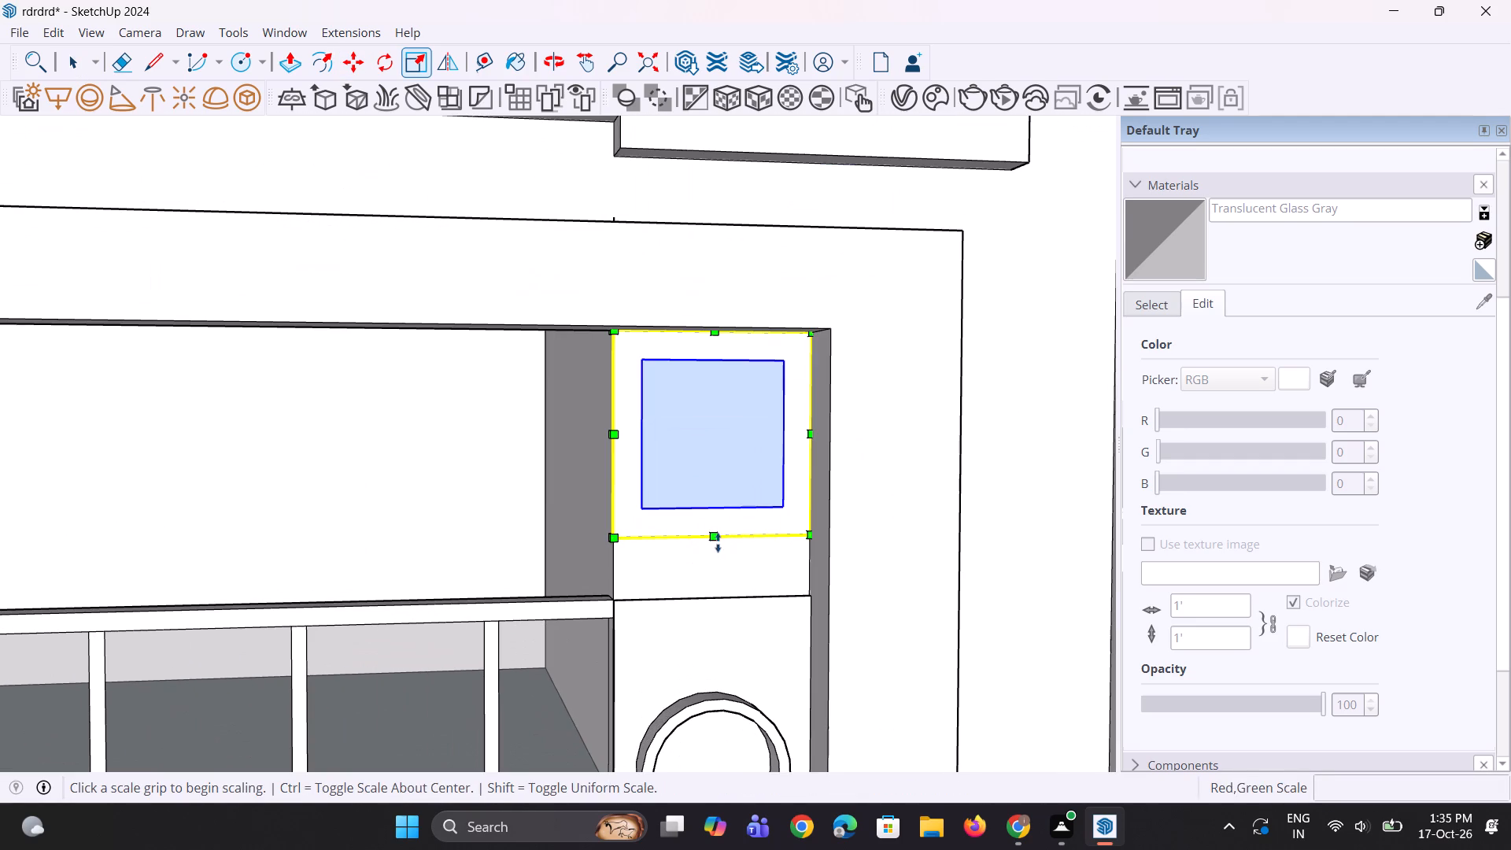
click(718, 538)
click(714, 602)
scroll(660, 627, down, 5)
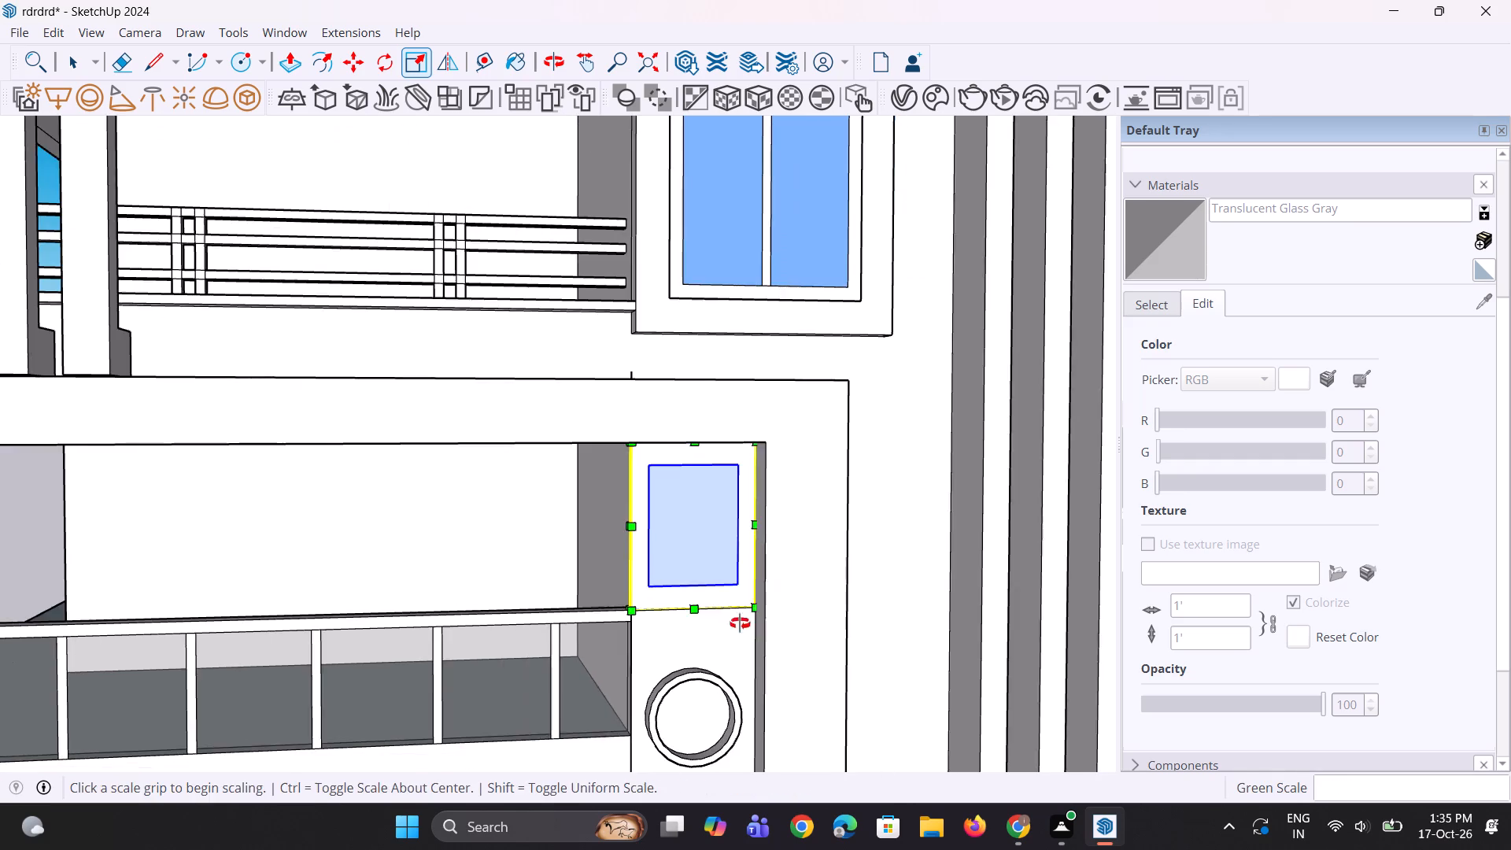
middle_drag(742, 623, 688, 601)
key(space)
Examine the fitted window and the overall front facade from several angles and distances.
scroll(643, 580, down, 4)
key(space)
middle_drag(648, 581, 859, 586)
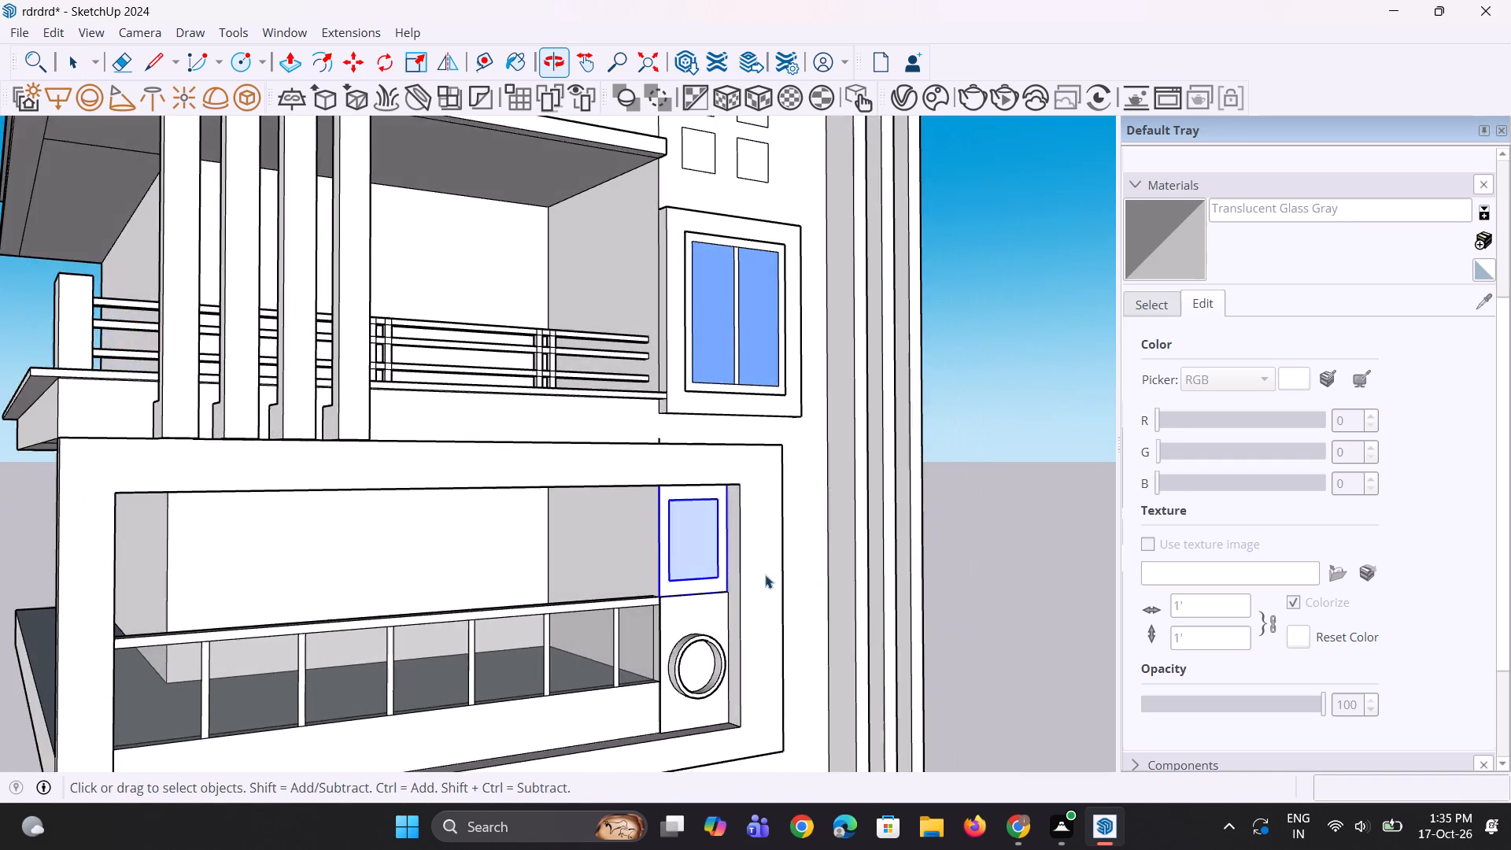
scroll(676, 572, up, 5)
scroll(603, 564, down, 5)
key(space)
click(972, 567)
scroll(972, 567, down, 1)
middle_drag(957, 567, 941, 571)
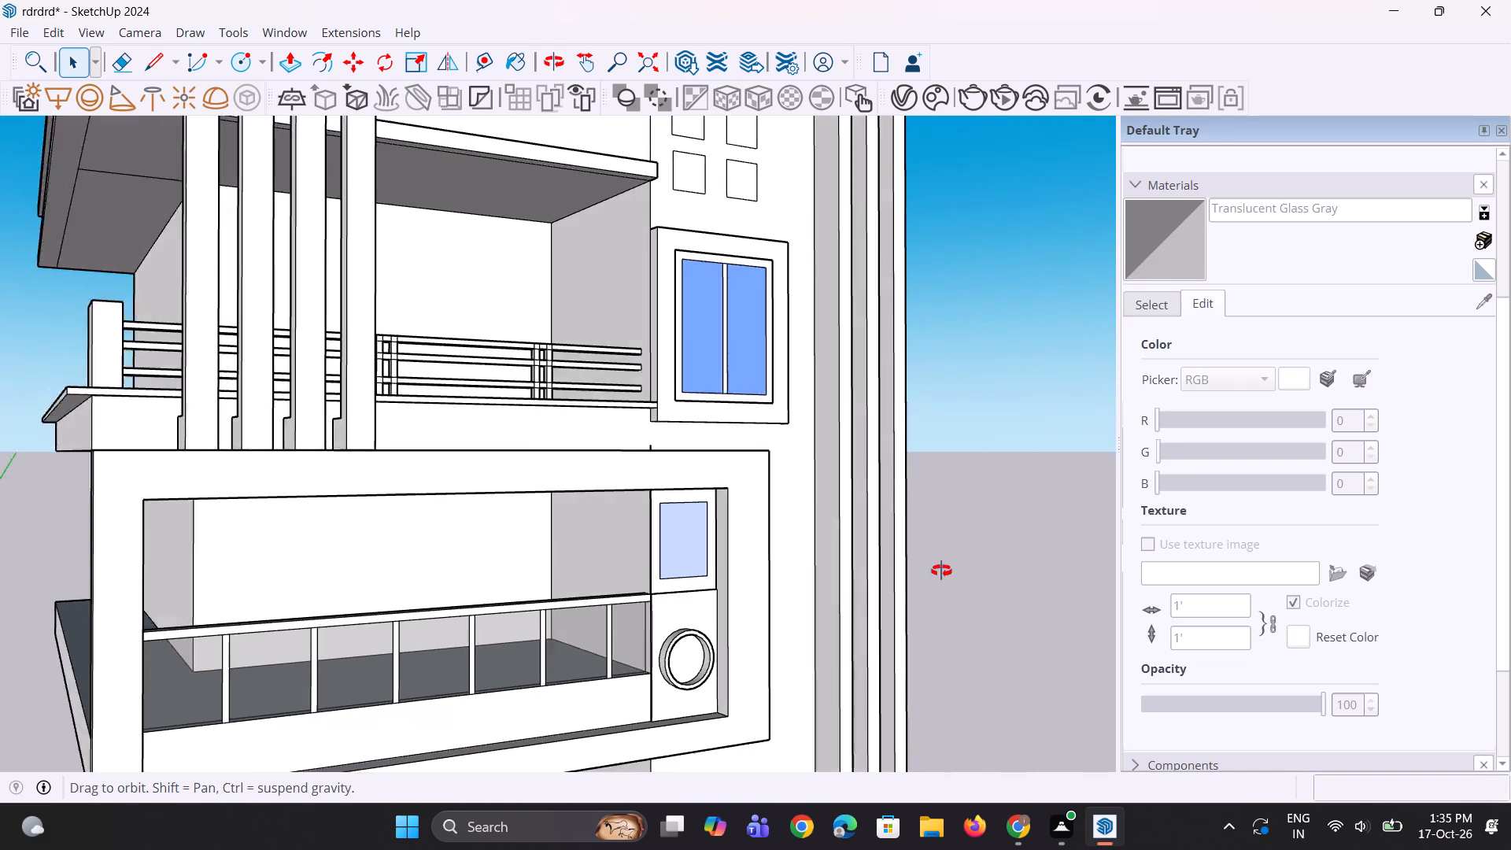
middle_drag(941, 571, 897, 575)
scroll(752, 575, down, 5)
middle_drag(754, 632, 678, 614)
scroll(667, 571, down, 9)
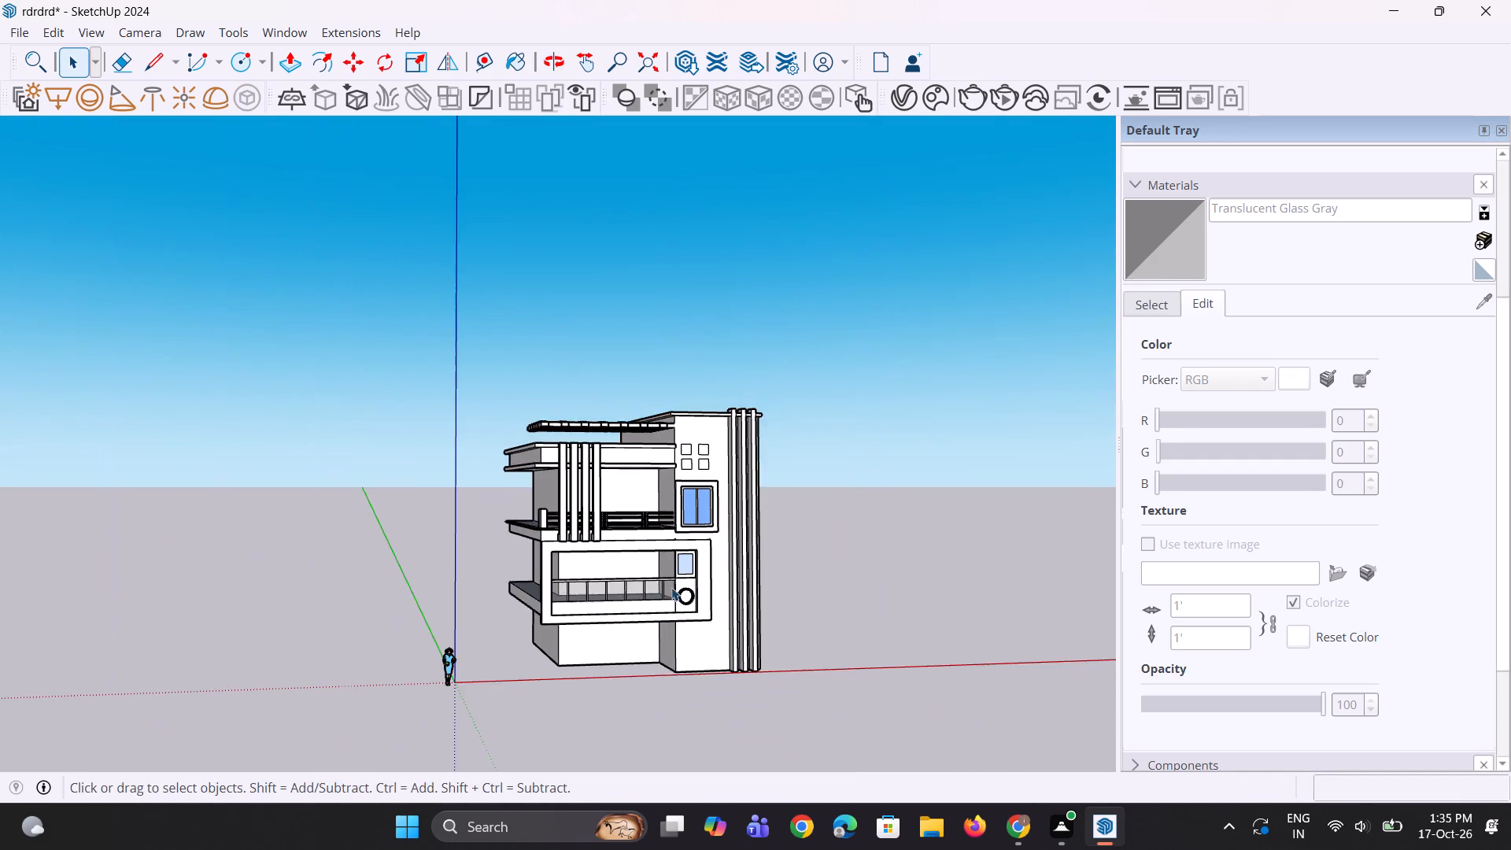
middle_drag(680, 678, 643, 645)
scroll(676, 610, down, 3)
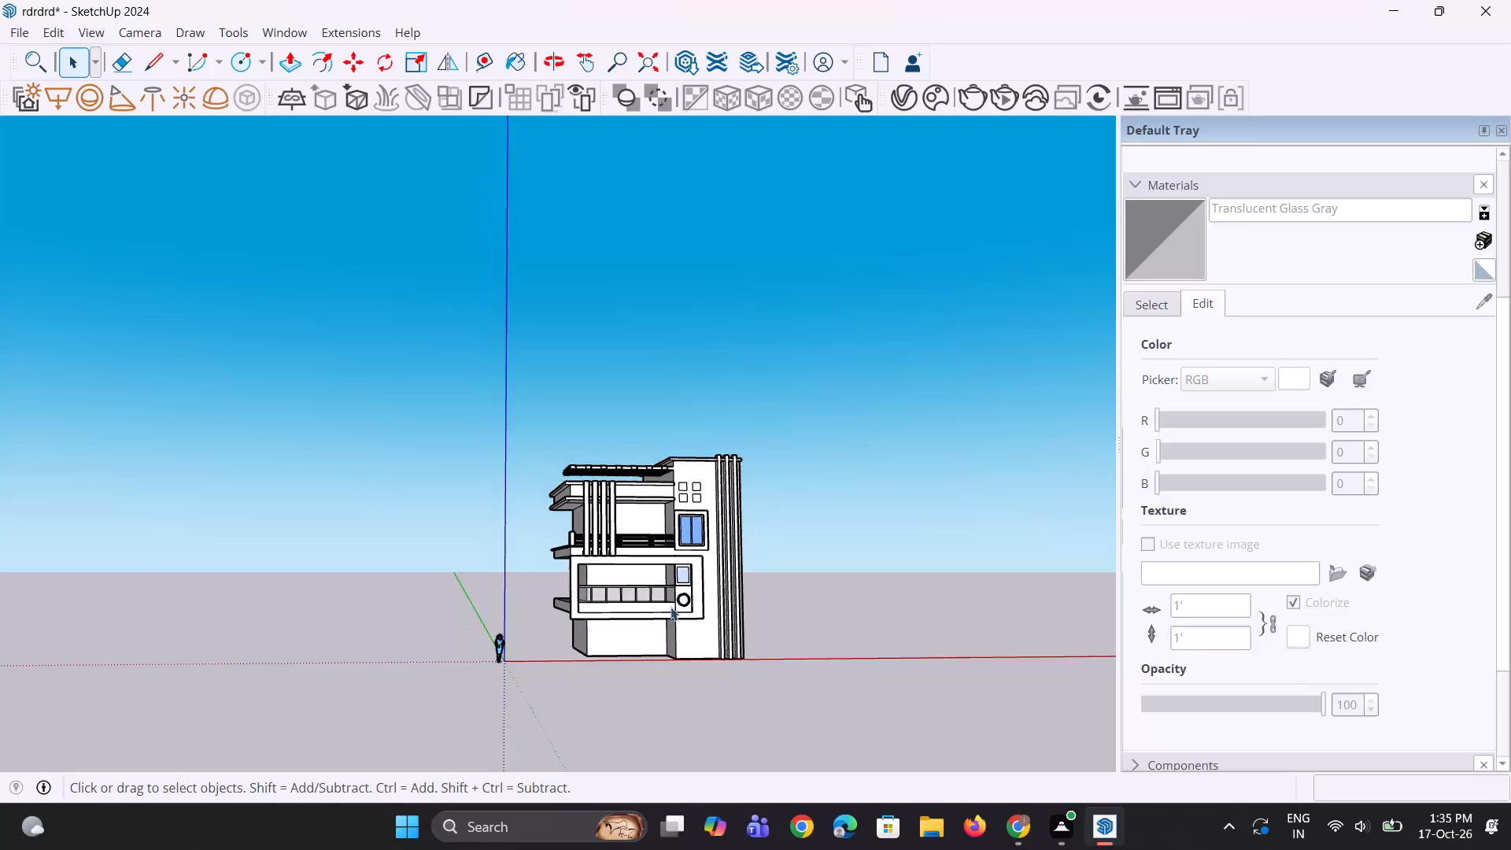
Copy the top edge of the tower's front wall, just below the roof slab, down about 1' 15/16".
scroll(718, 510, up, 8)
scroll(691, 401, up, 2)
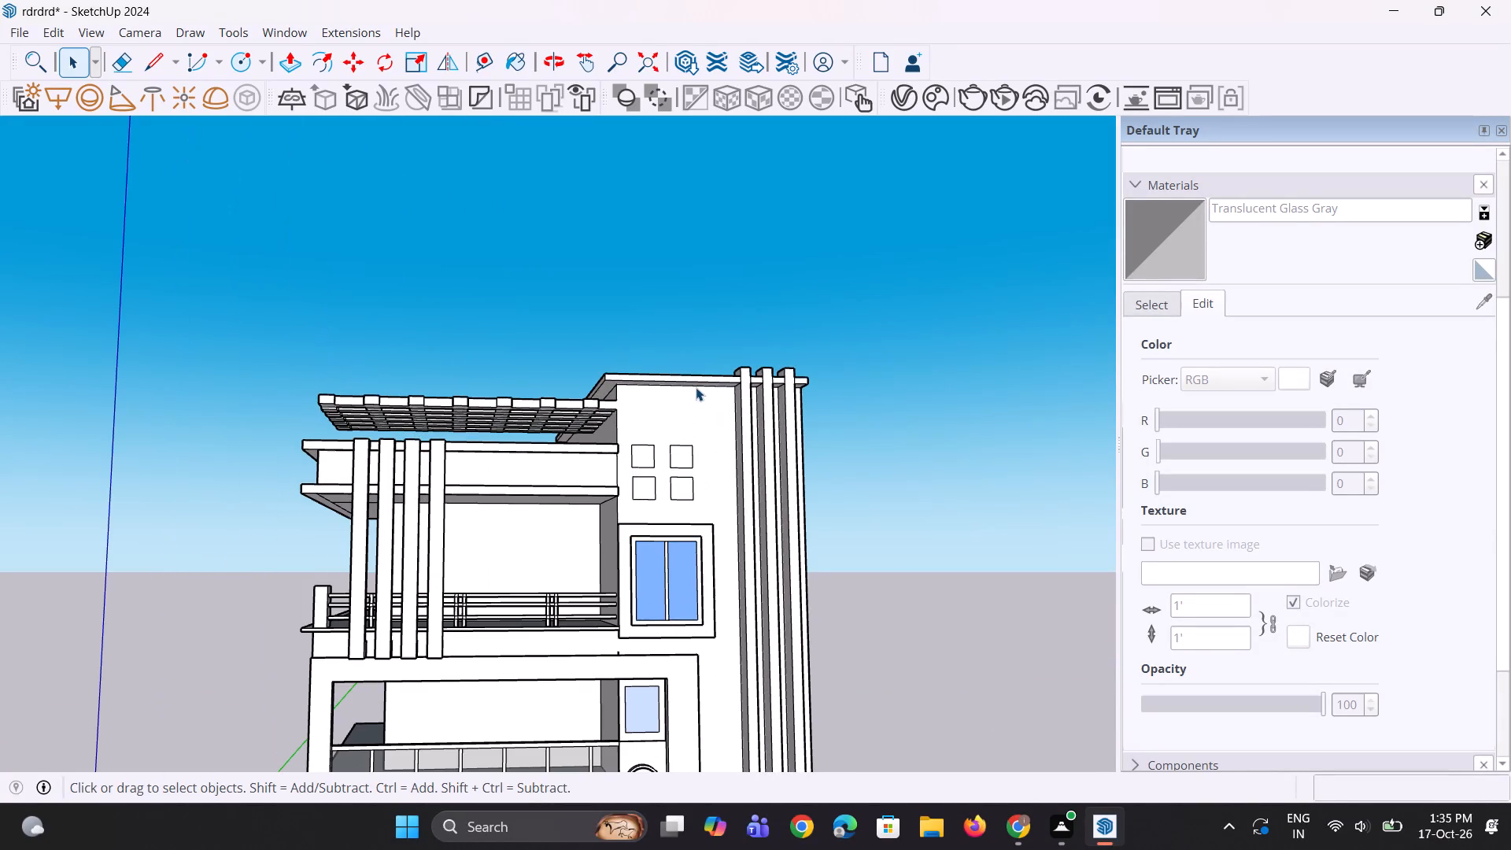
click(696, 387)
scroll(695, 386, up, 5)
key(m)
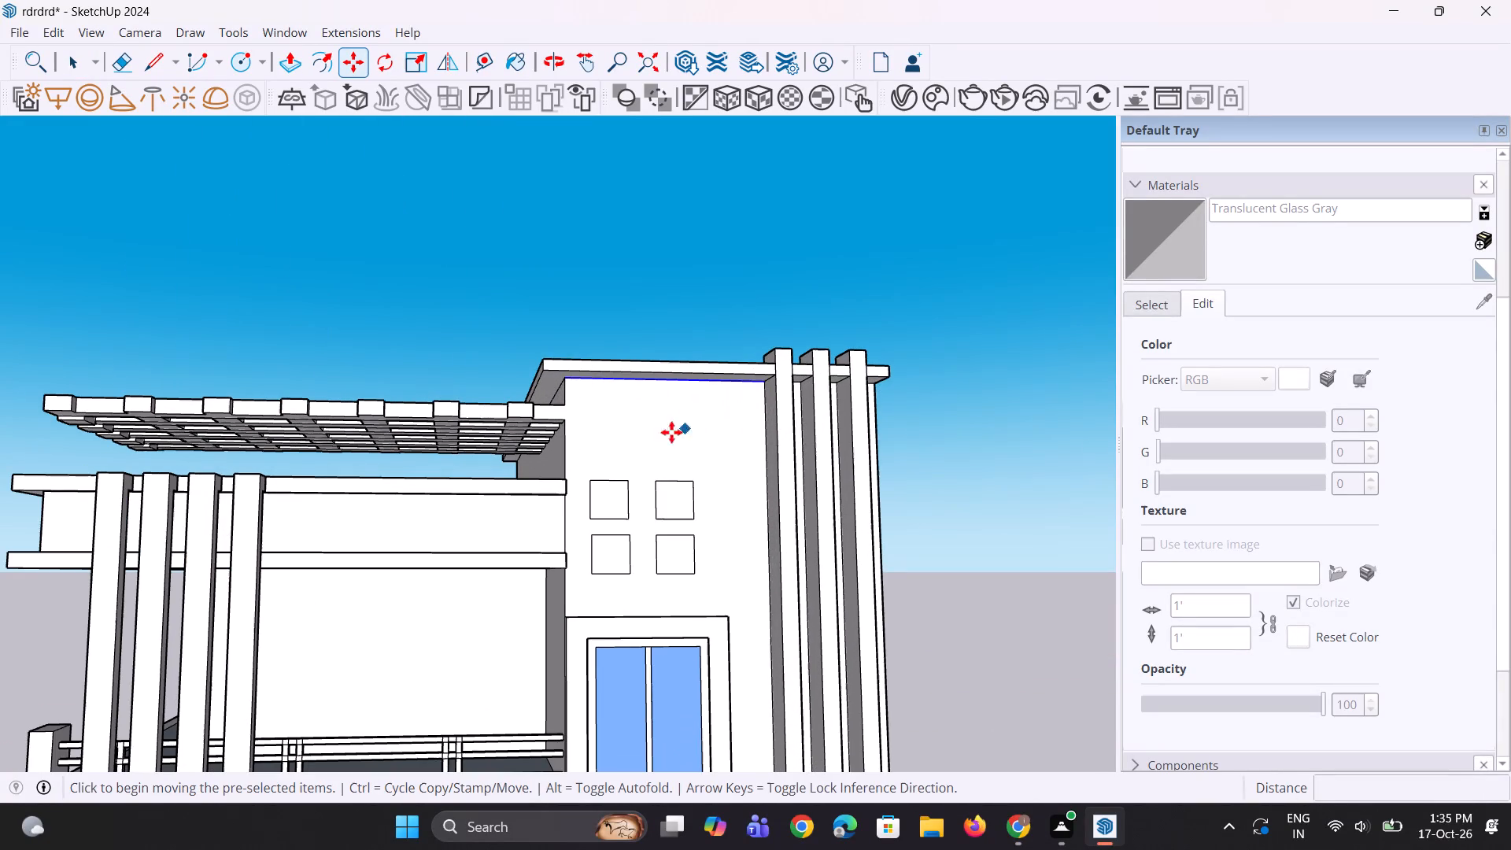
click(571, 381)
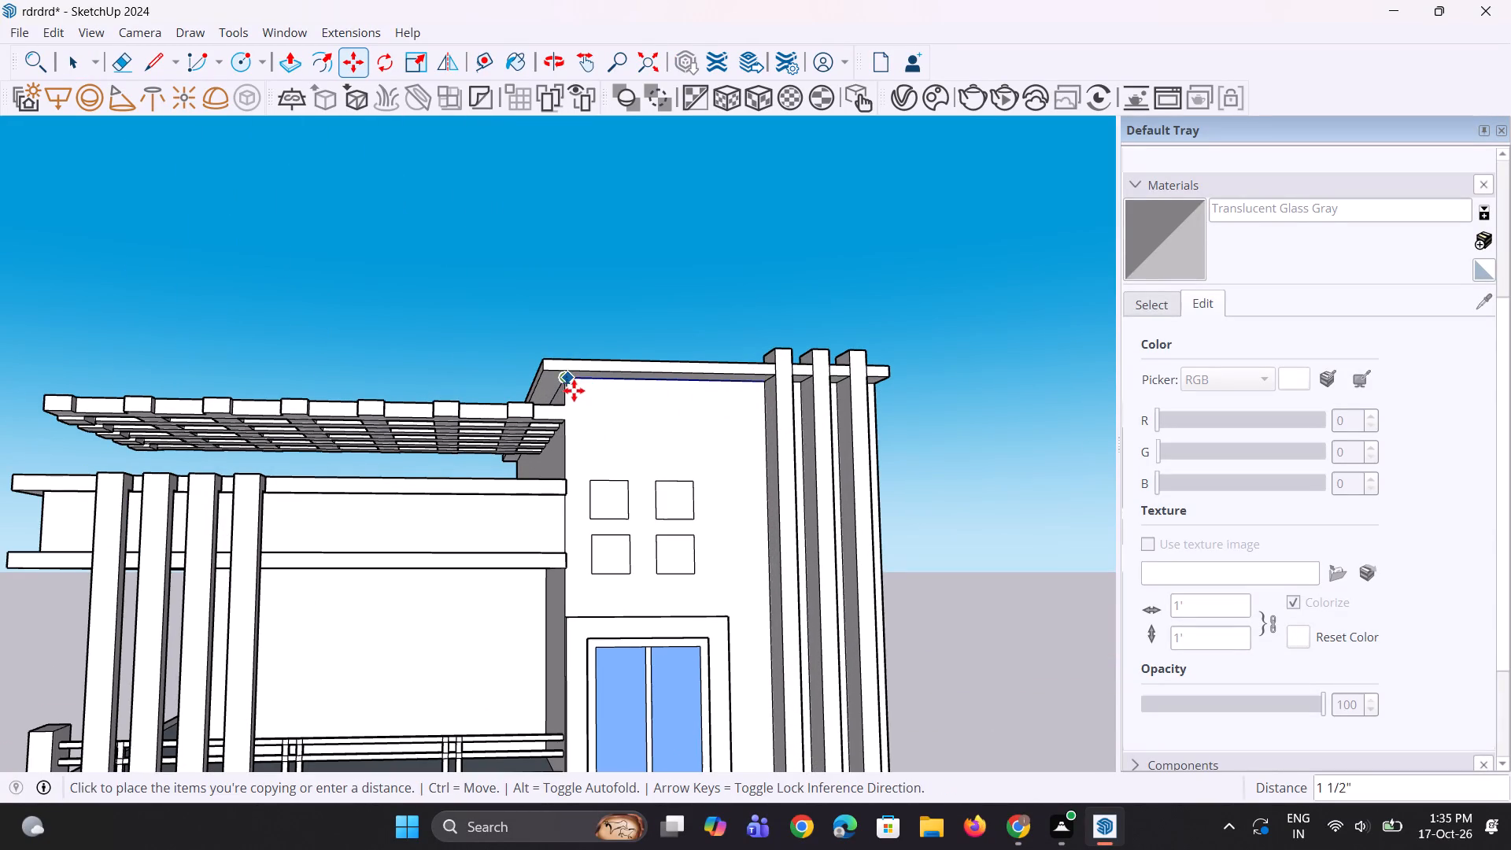
click(572, 401)
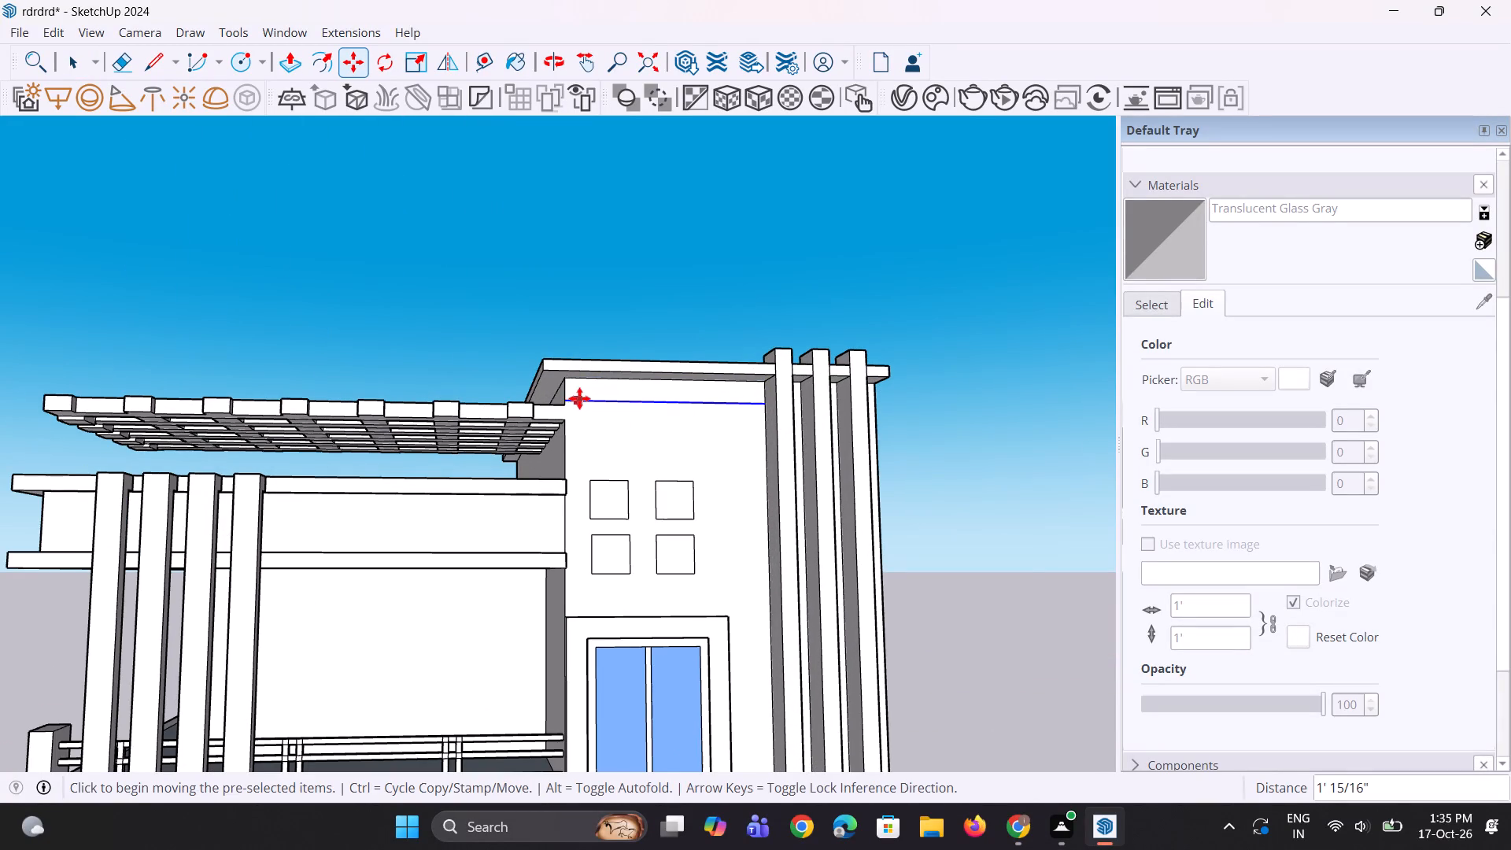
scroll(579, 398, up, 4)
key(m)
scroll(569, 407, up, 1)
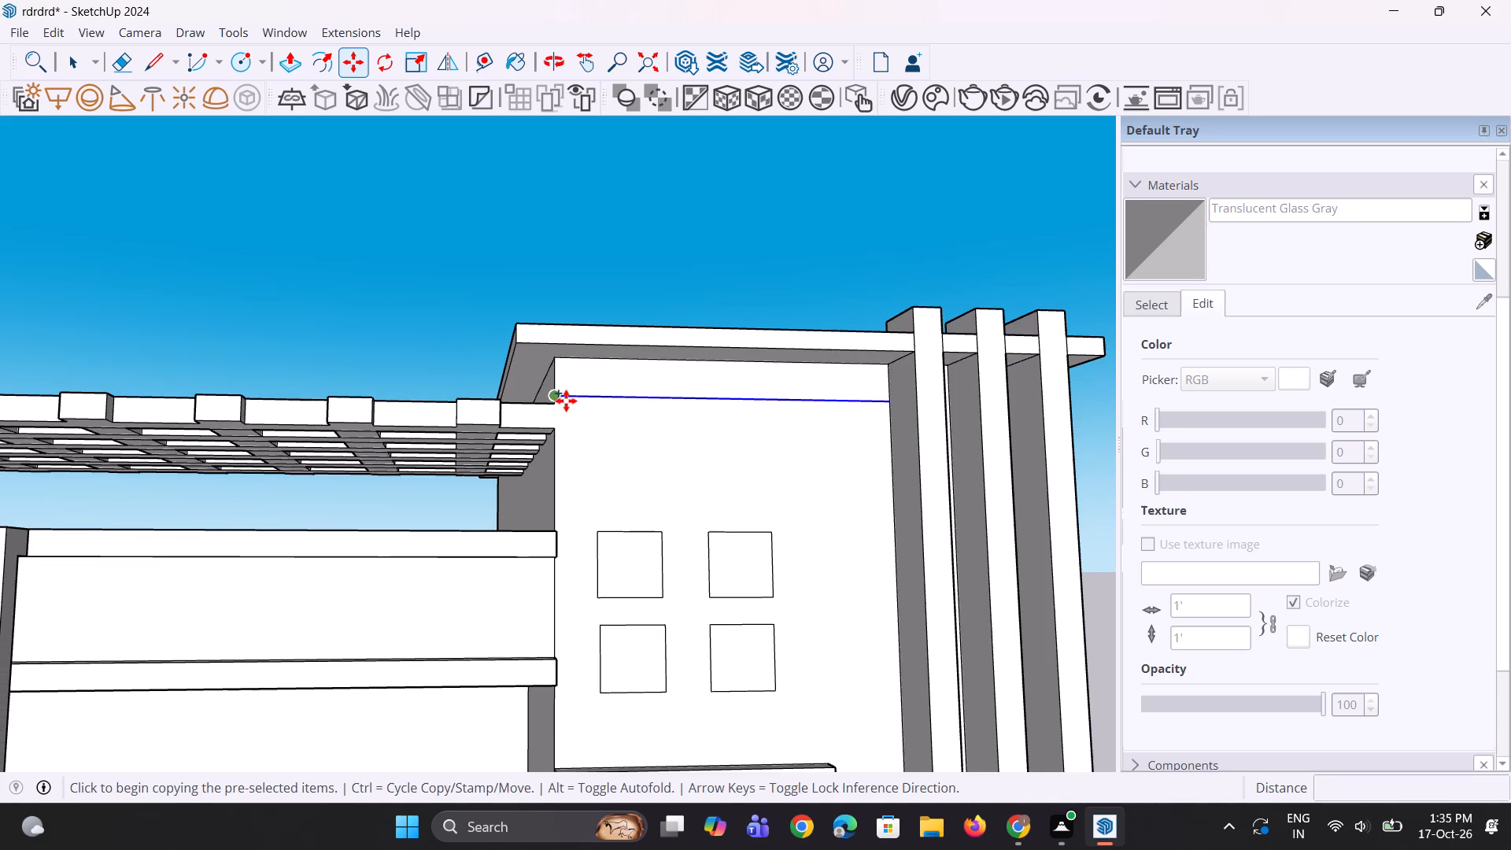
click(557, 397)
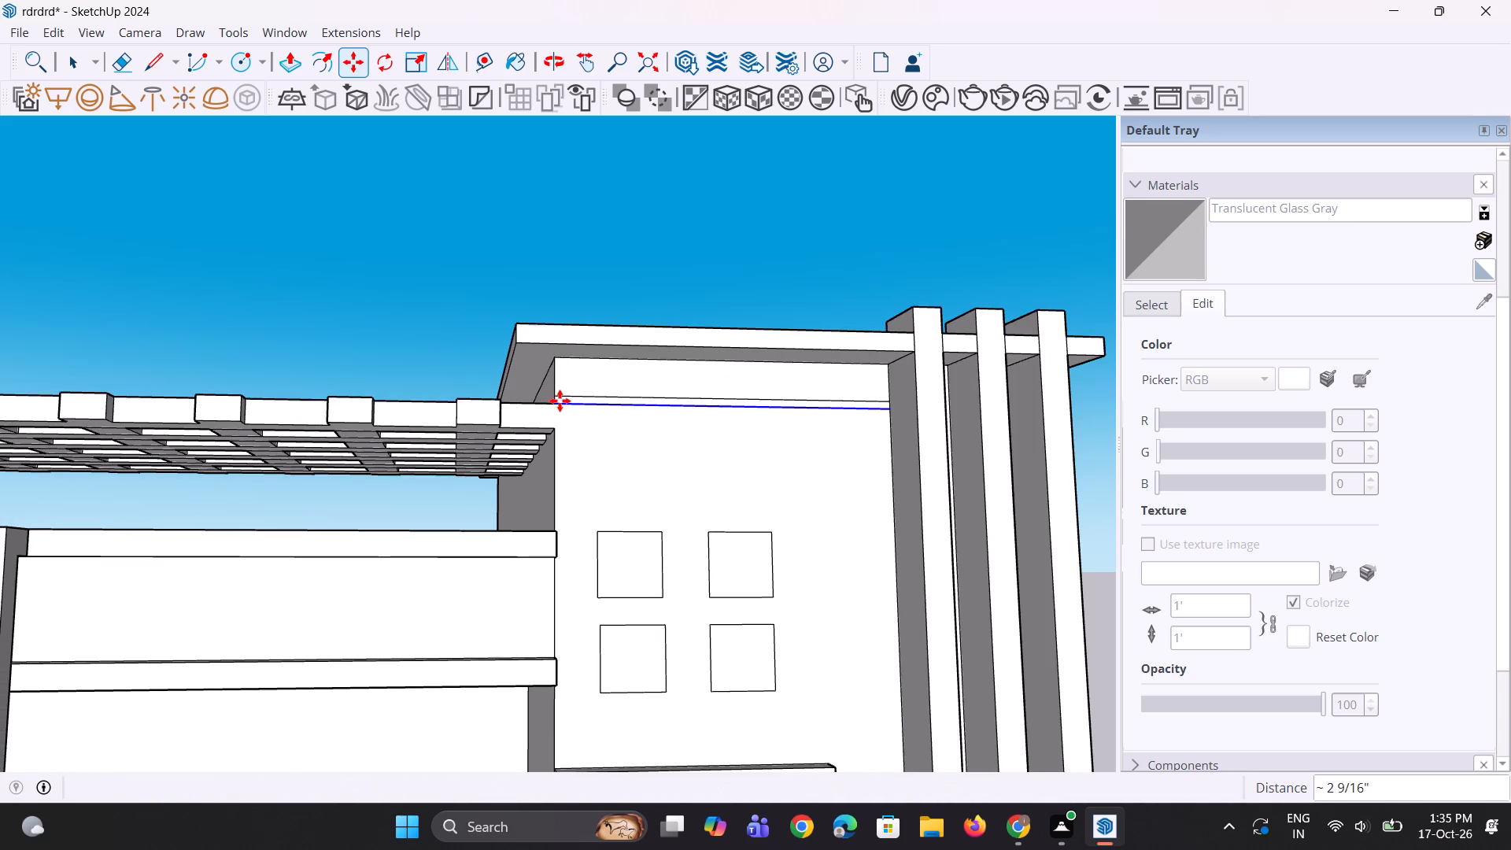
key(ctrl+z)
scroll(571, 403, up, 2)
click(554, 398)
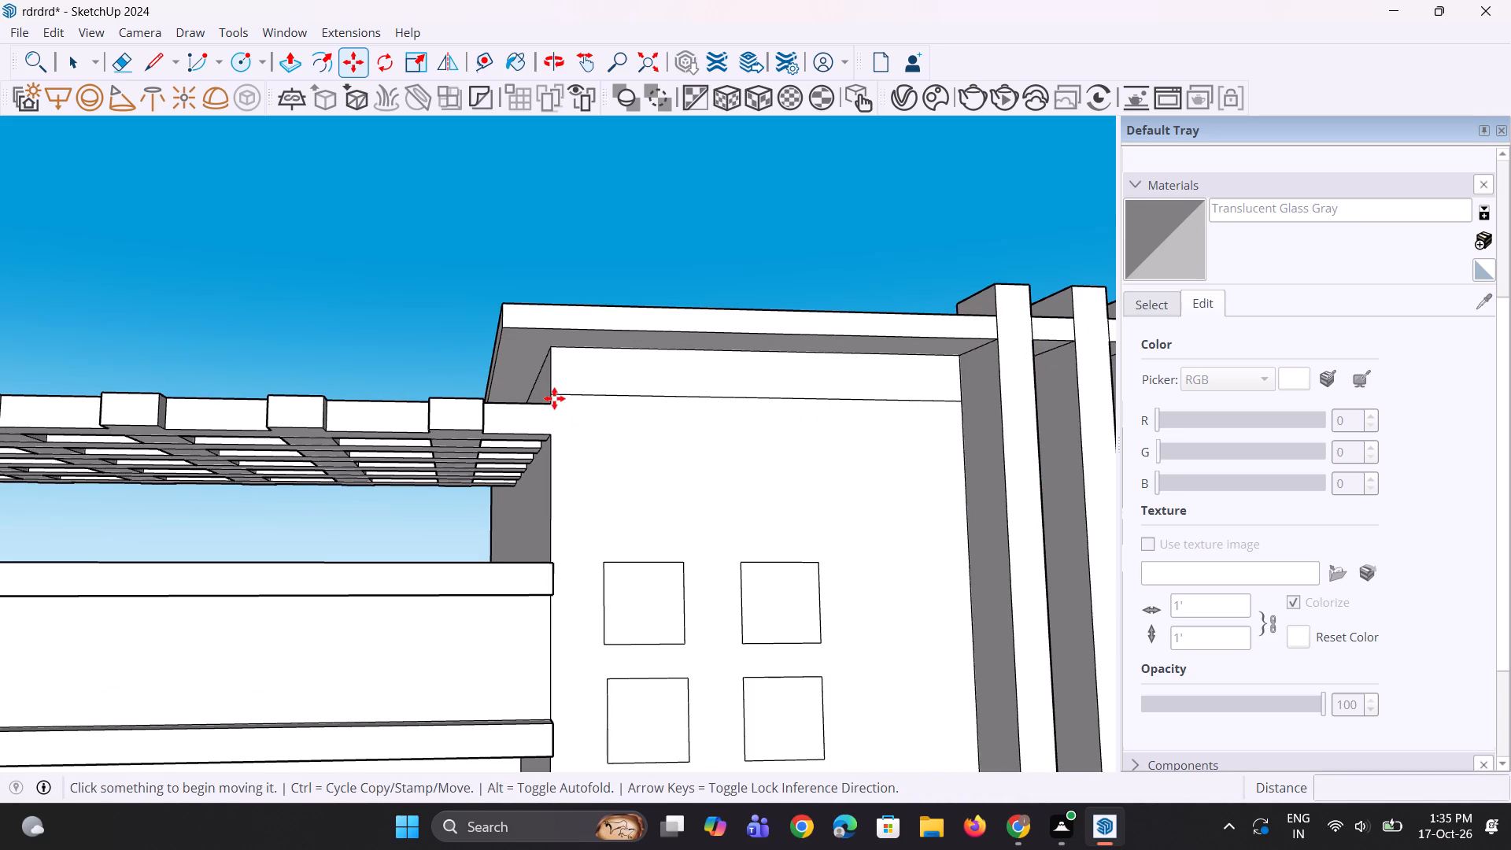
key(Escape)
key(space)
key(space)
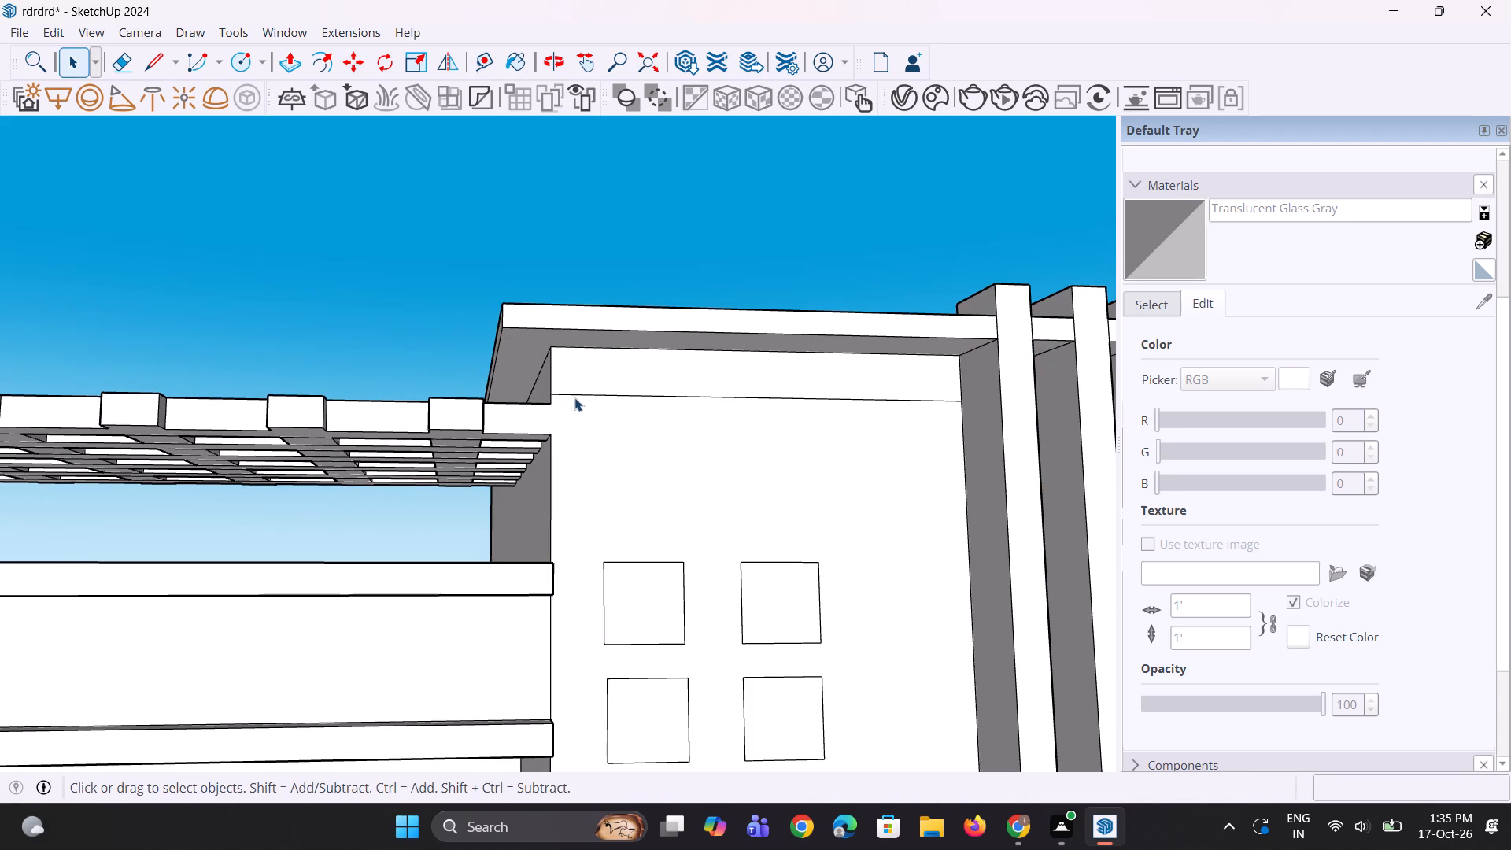
Copy the new horizontal line below the tower's roof slab down 0.5" to outline a thin groove.
click(575, 395)
key(m)
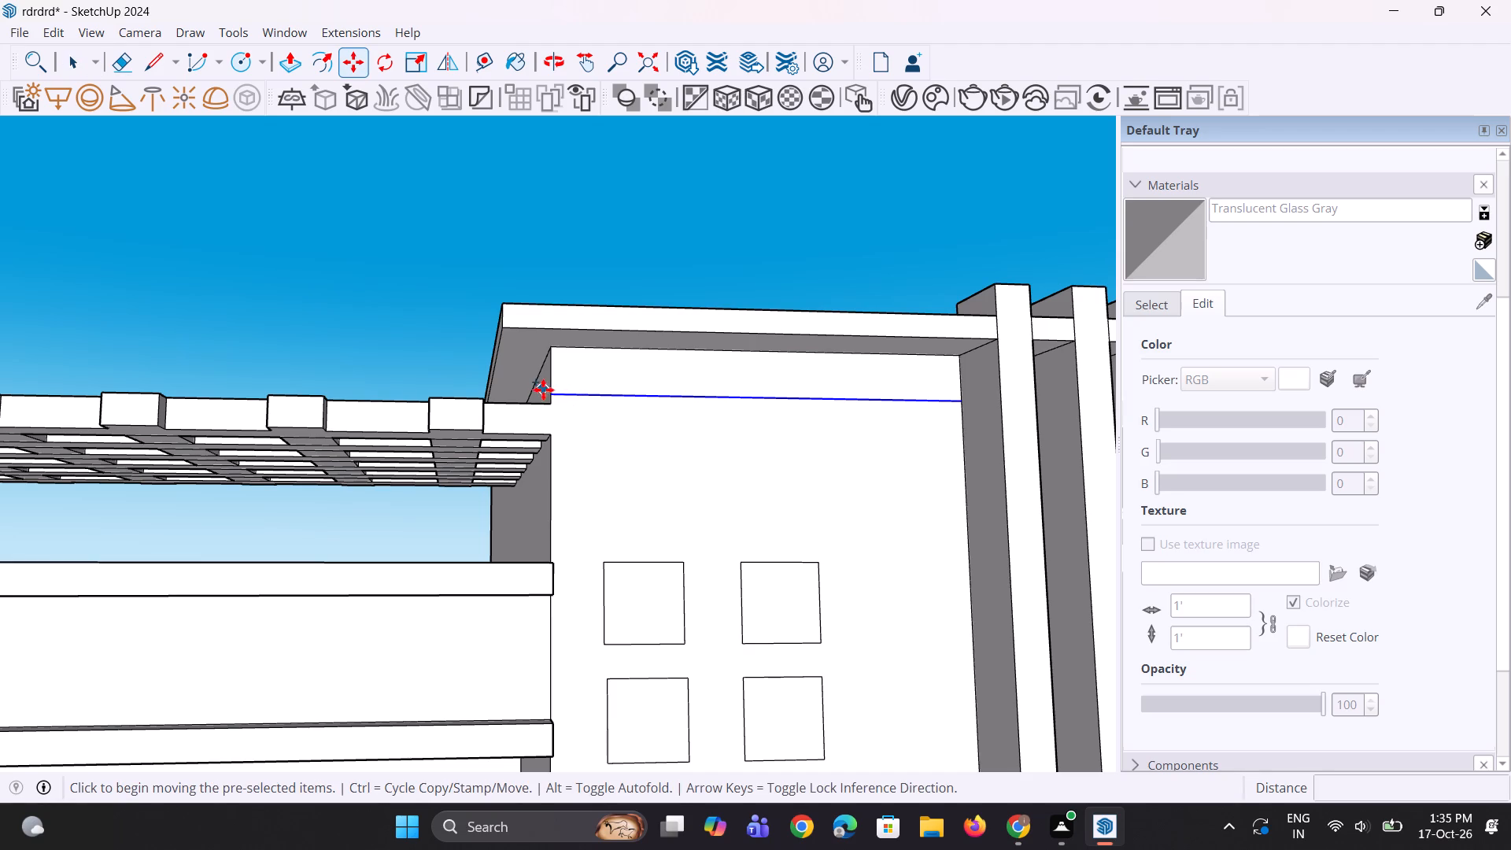
click(552, 393)
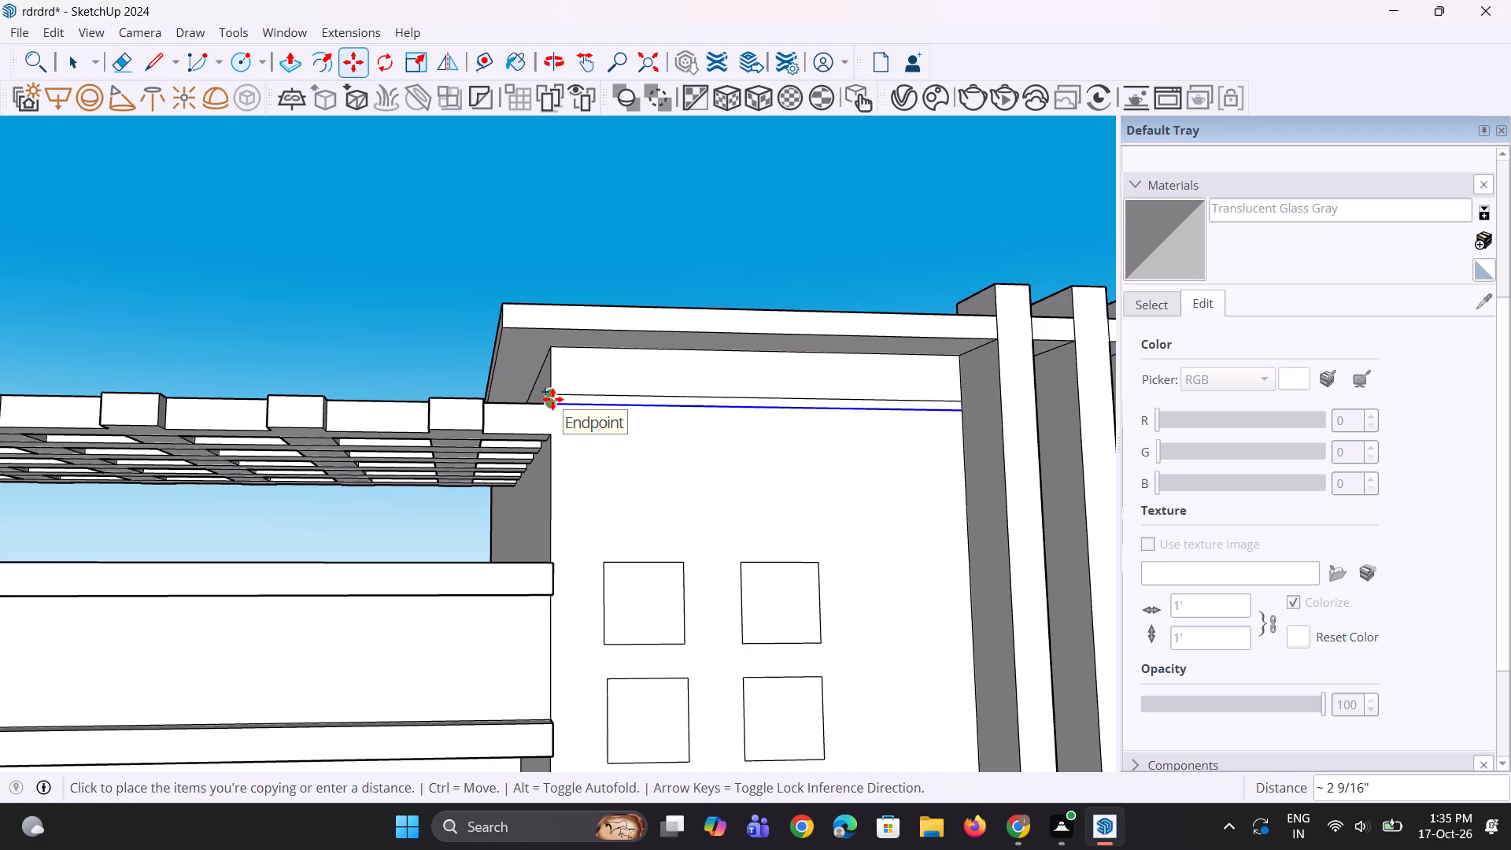
text(0.5")
key(Return)
key(space)
scroll(619, 447, down, 3)
key(space)
key(space)
drag(765, 211, 767, 218)
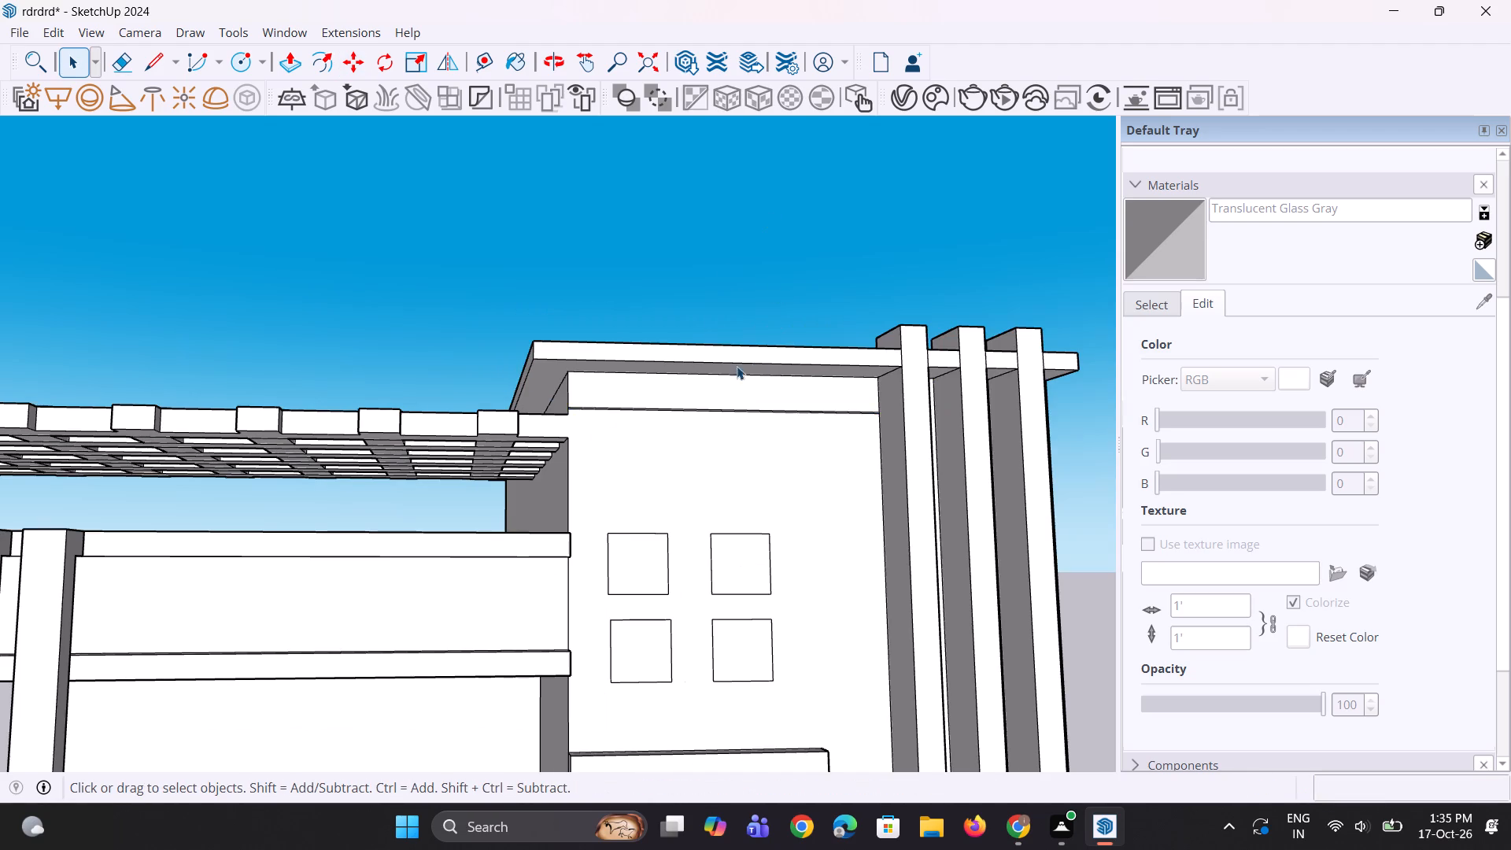
scroll(637, 375, up, 10)
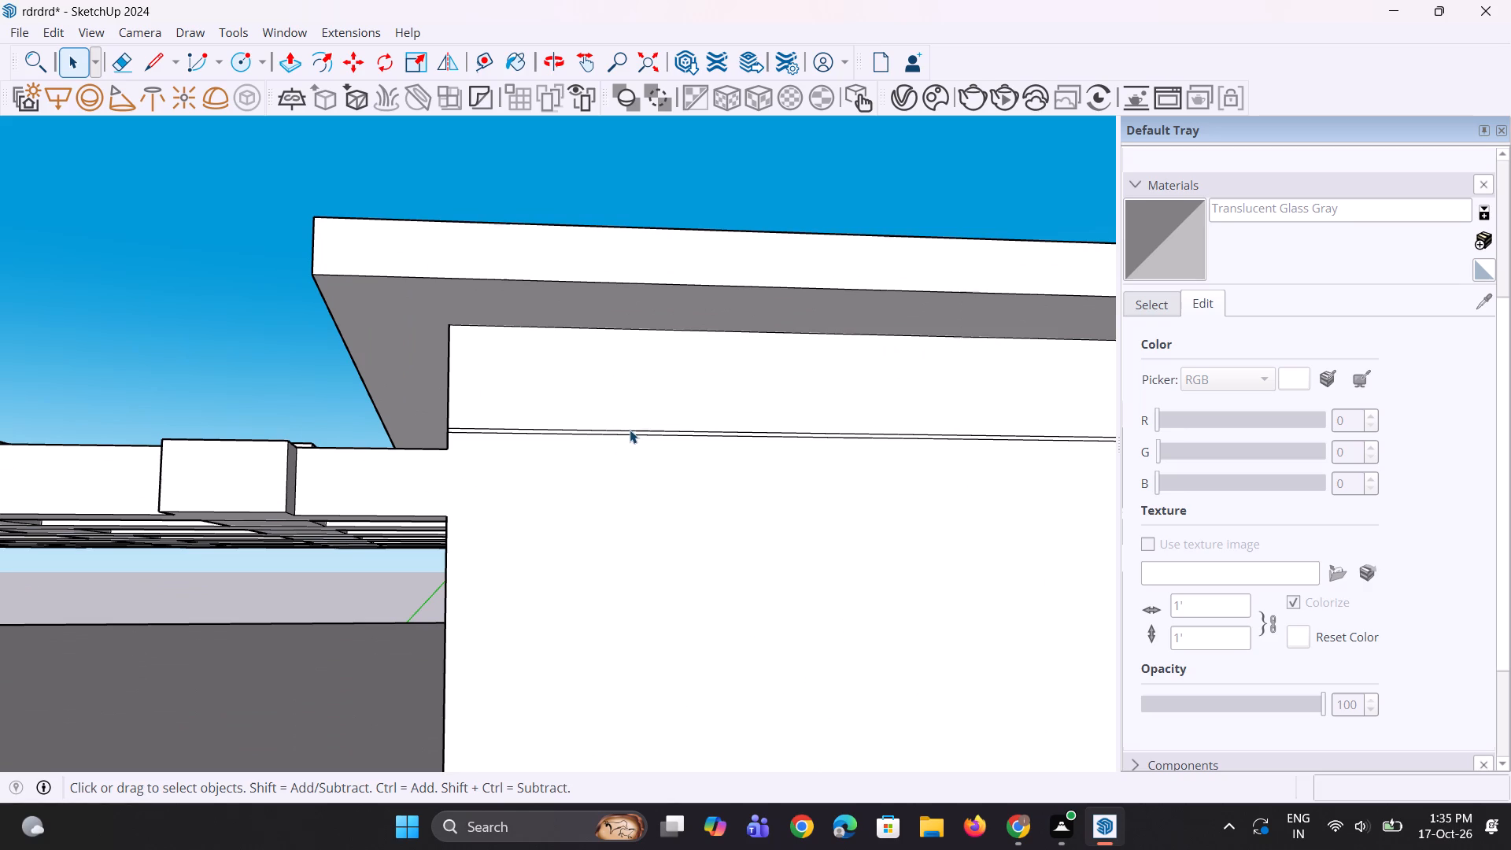
Undo the 0.5" line copy and copy the horizontal line below the tower's roof slab down 1" instead.
click(631, 432)
scroll(630, 434, up, 2)
key(ctrl+z)
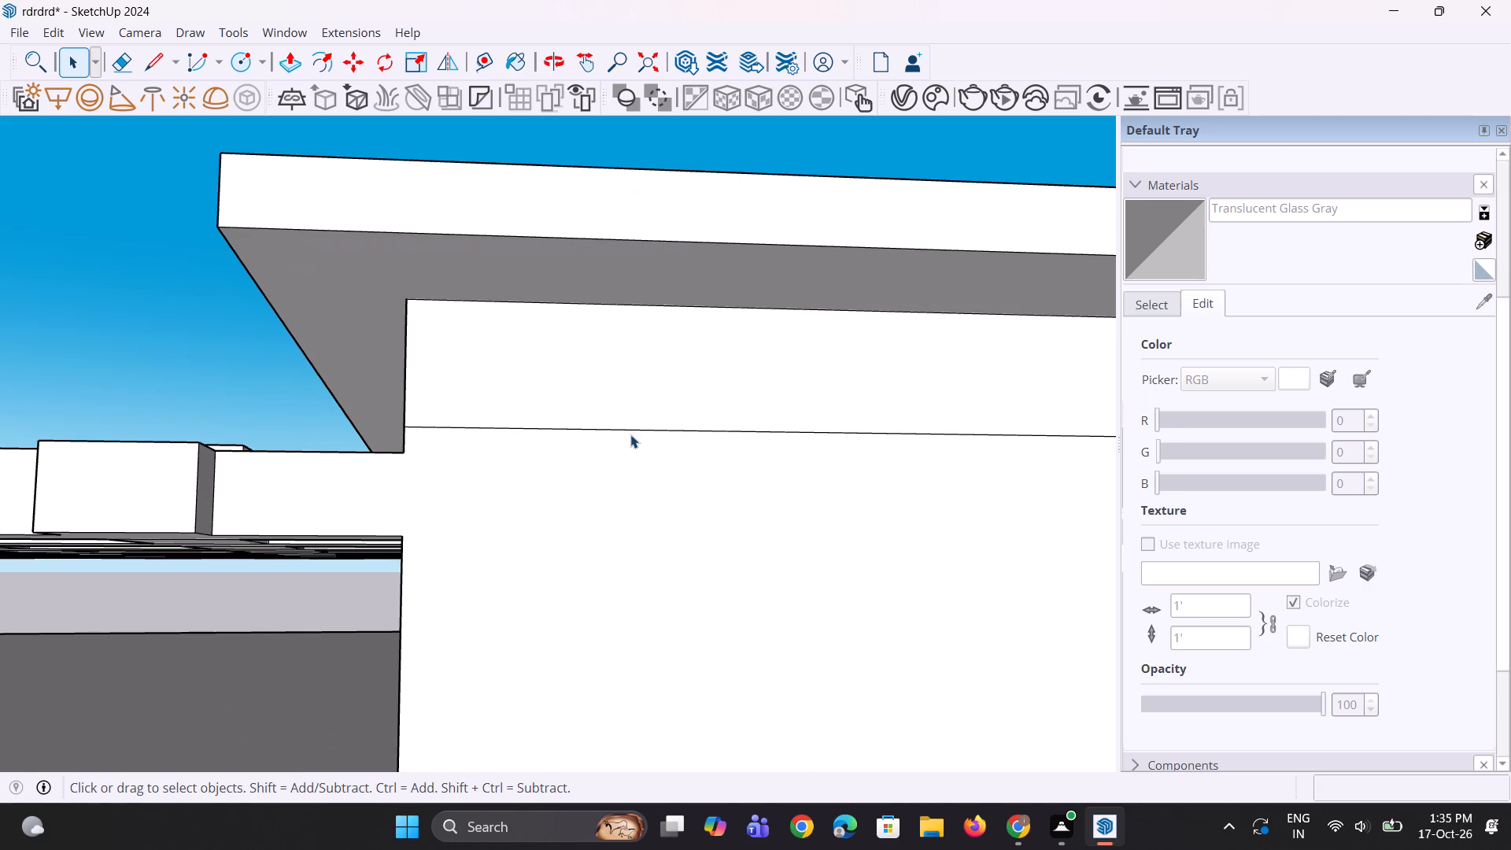
key(space)
click(631, 427)
click(689, 434)
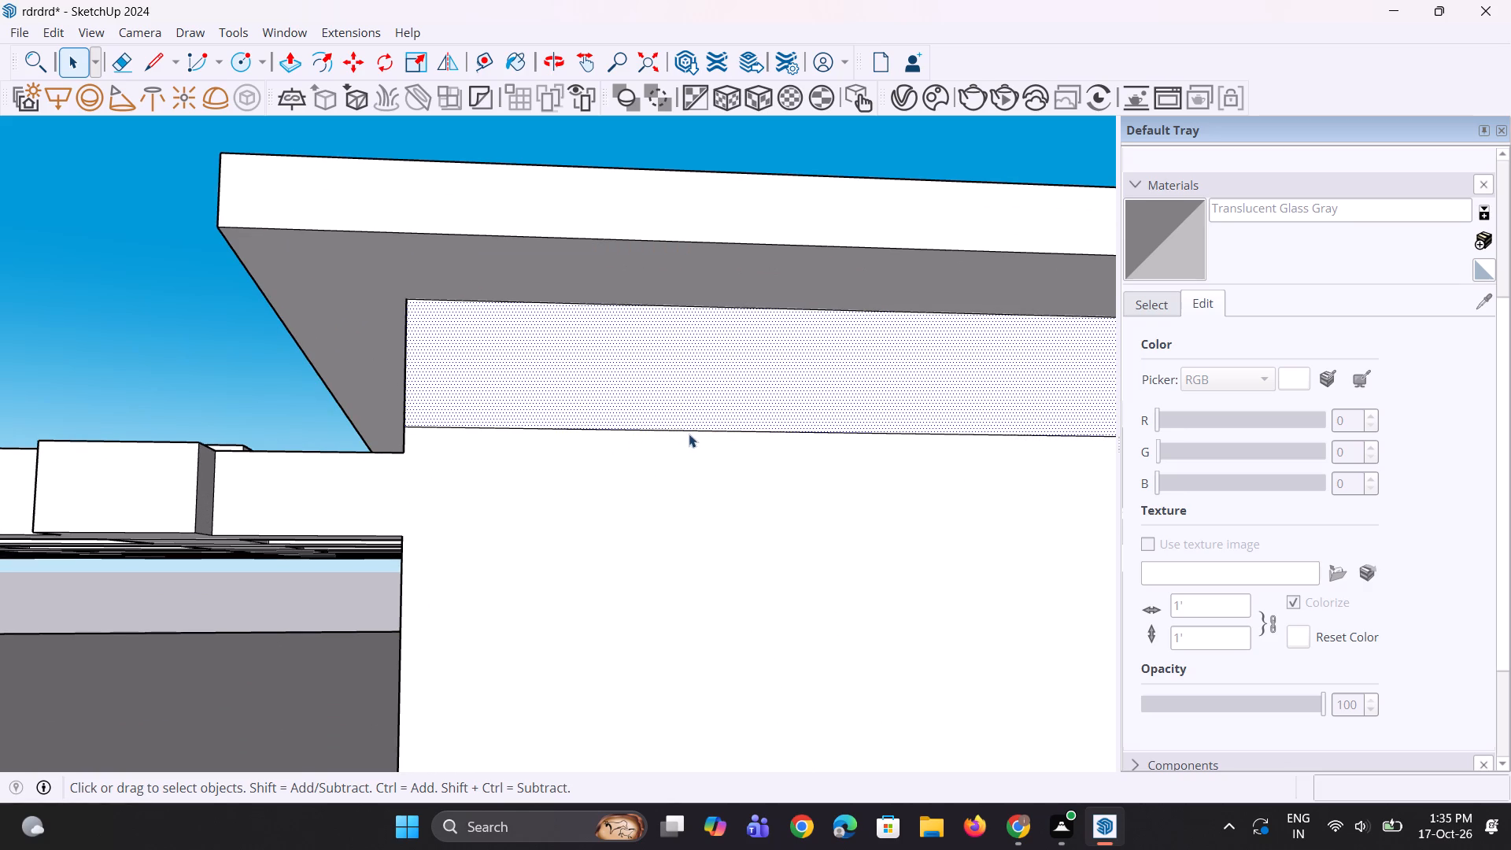
scroll(782, 439, down, 9)
key(m)
scroll(577, 449, up, 1)
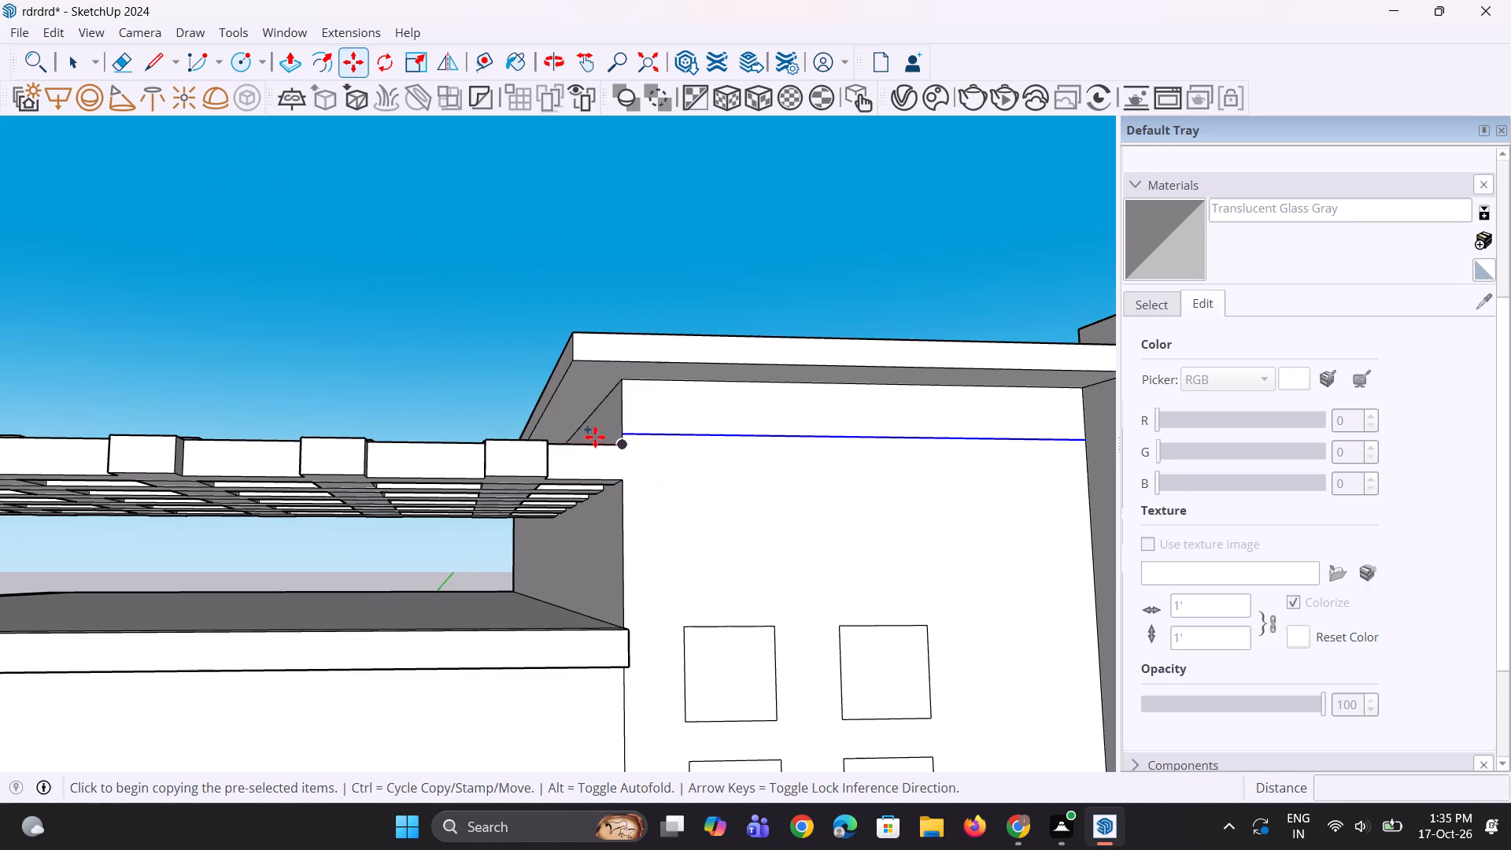
scroll(595, 437, up, 3)
click(639, 434)
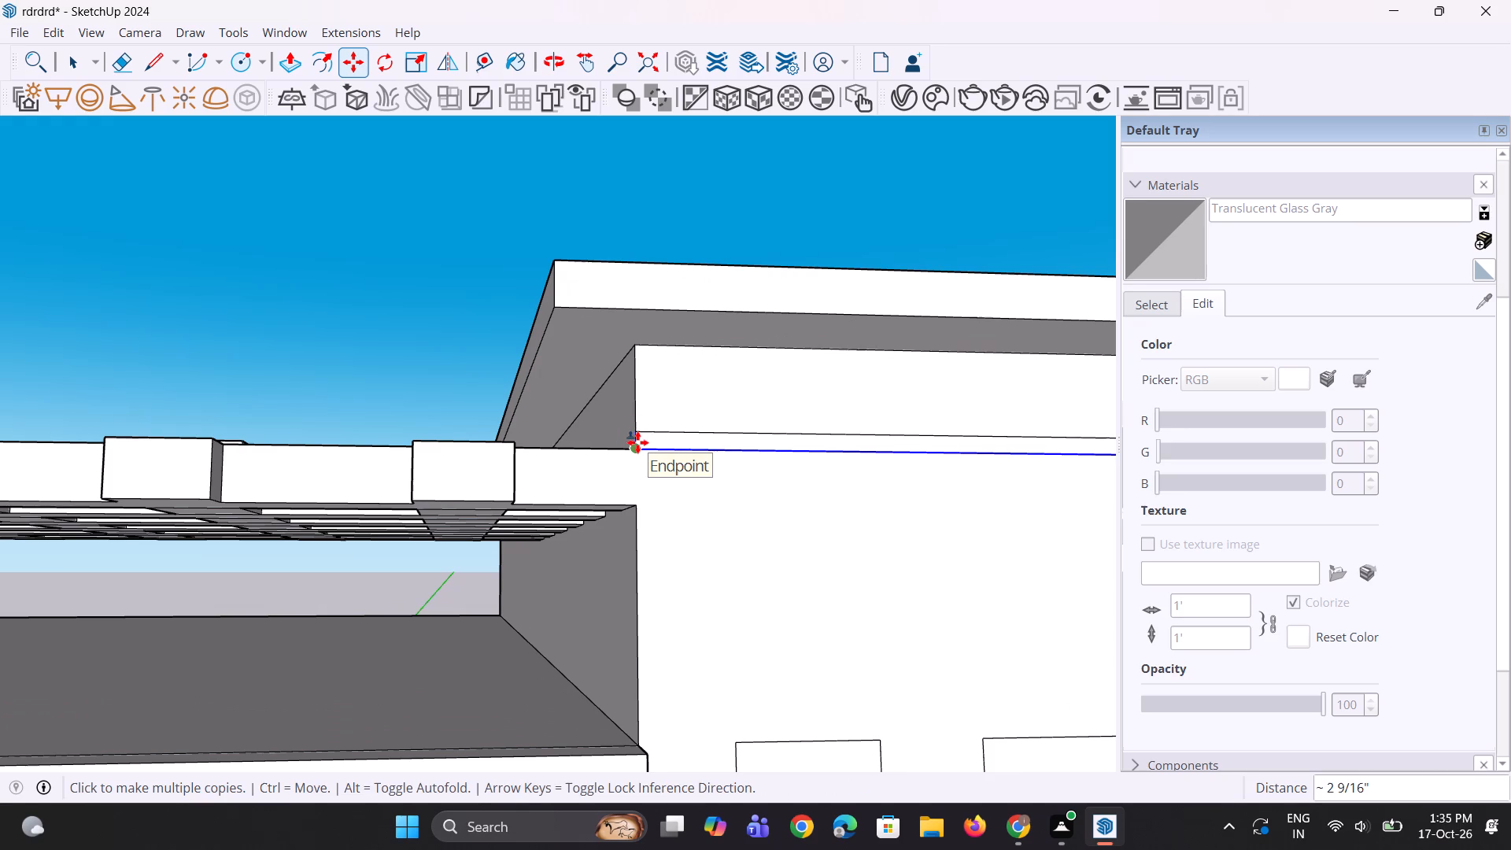
text(1")
key(Return)
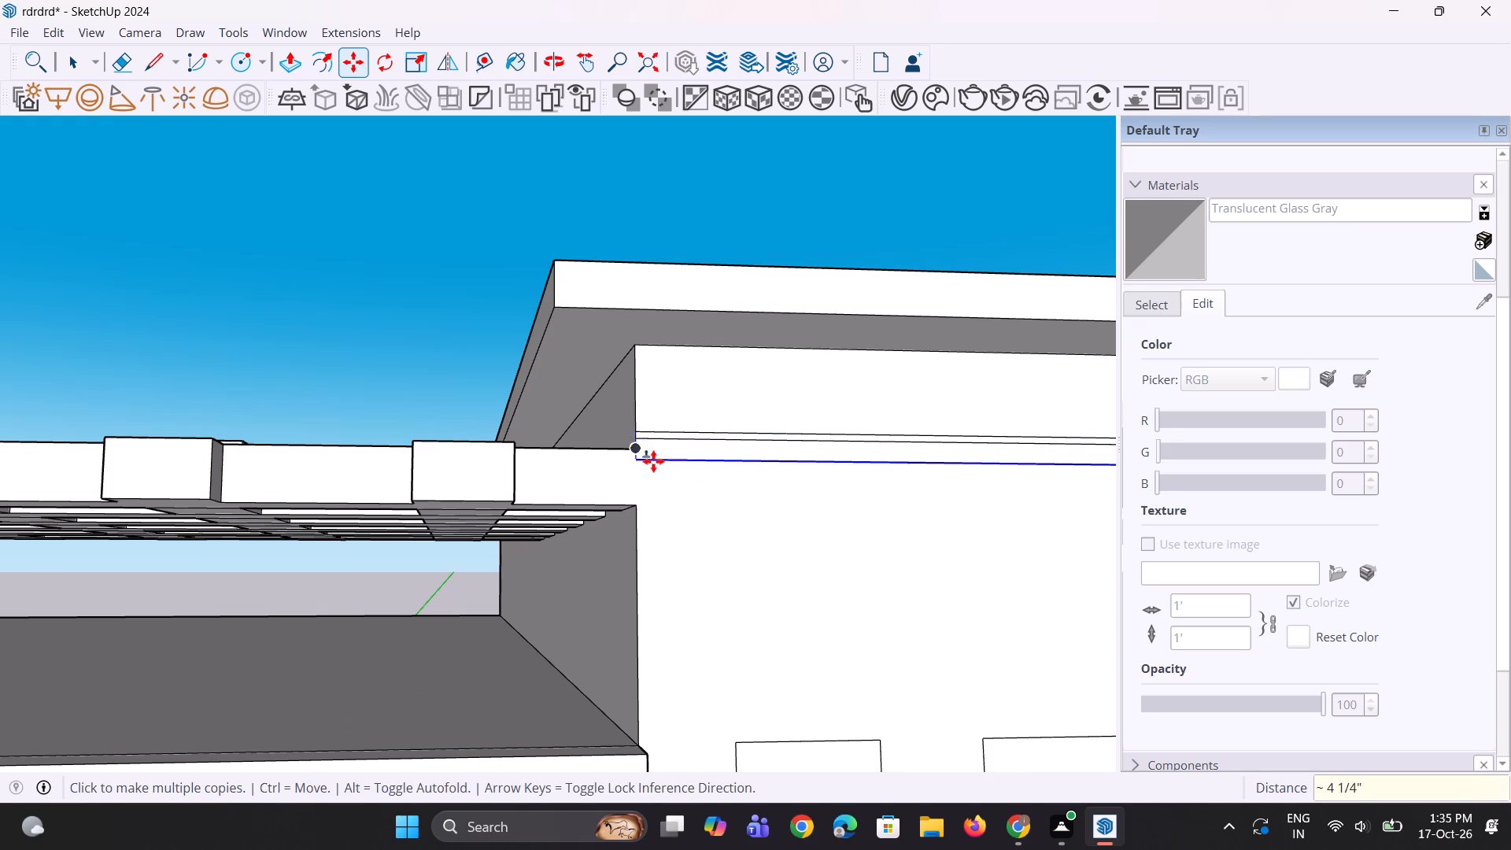
scroll(653, 461, down, 4)
key(space)
key(space)
click(744, 260)
Push/Pull the four square panels above the tower's window outward from the wall by the same depth.
scroll(670, 453, up, 3)
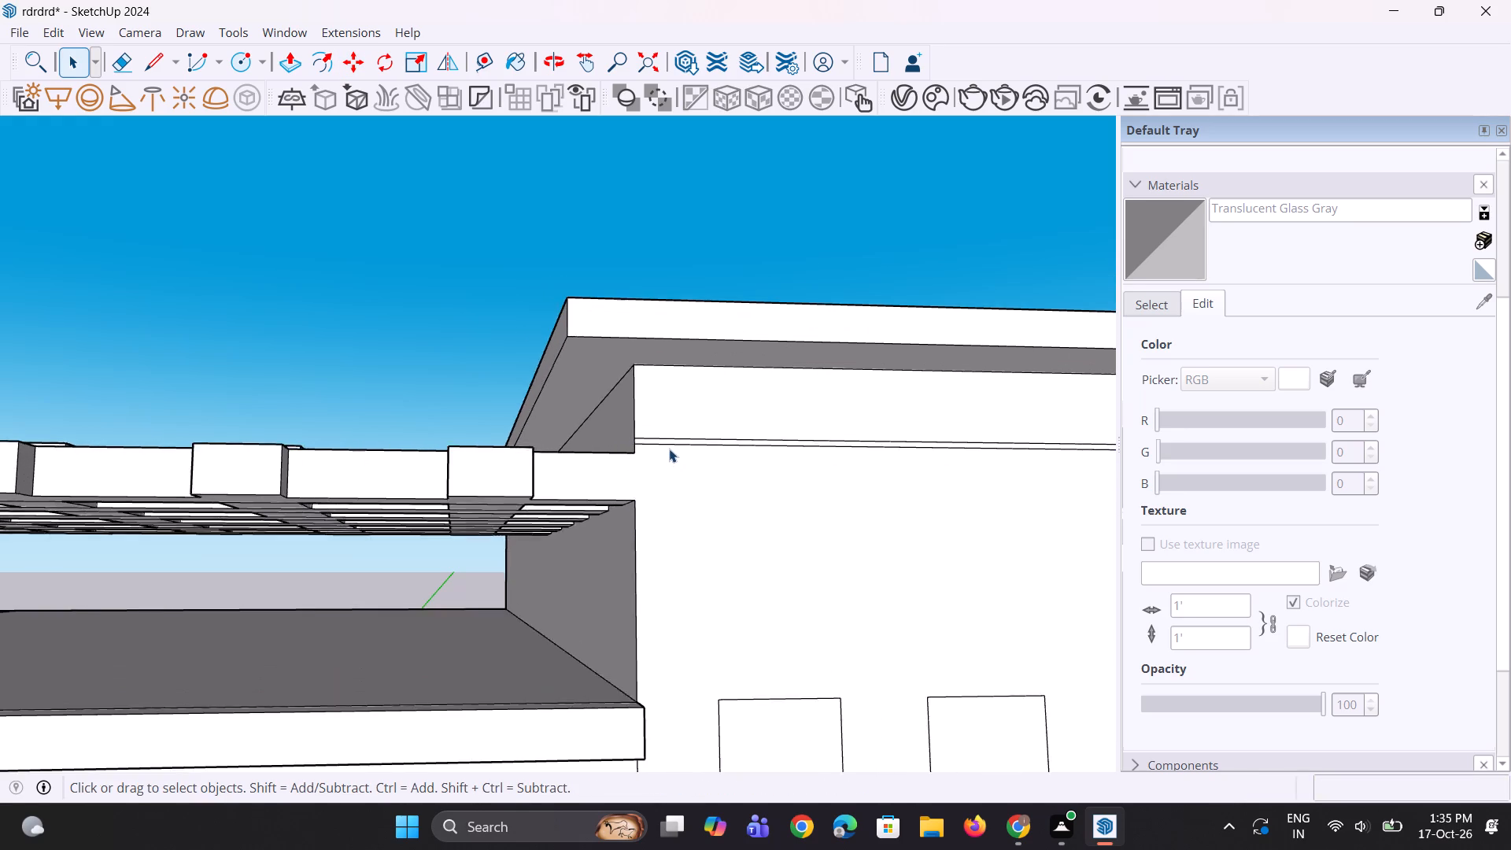
scroll(669, 449, up, 2)
key(p)
scroll(1232, 427, down, 2)
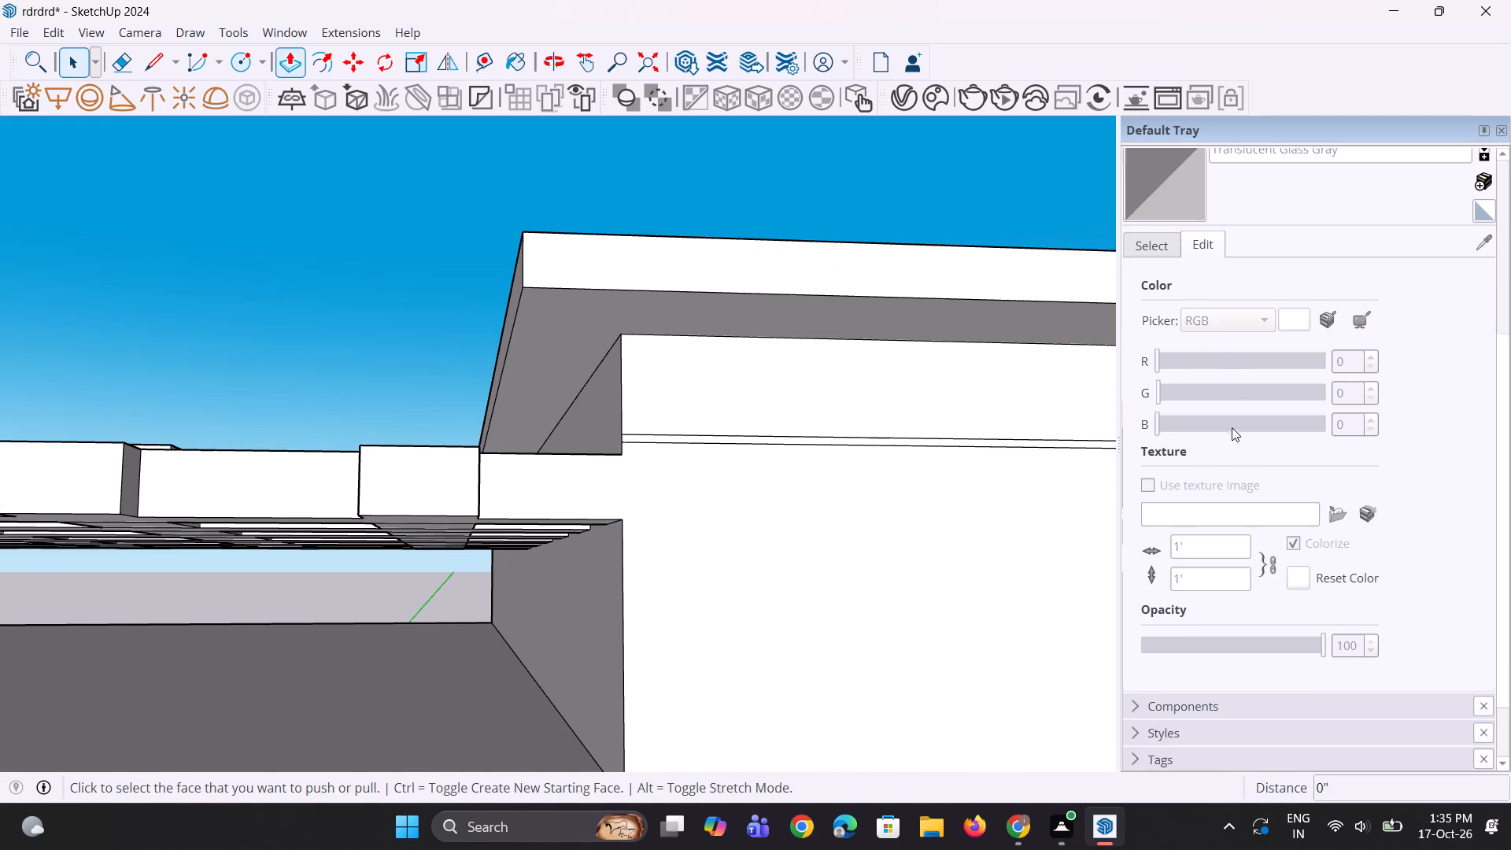
scroll(1232, 427, down, 2)
scroll(1051, 535, down, 9)
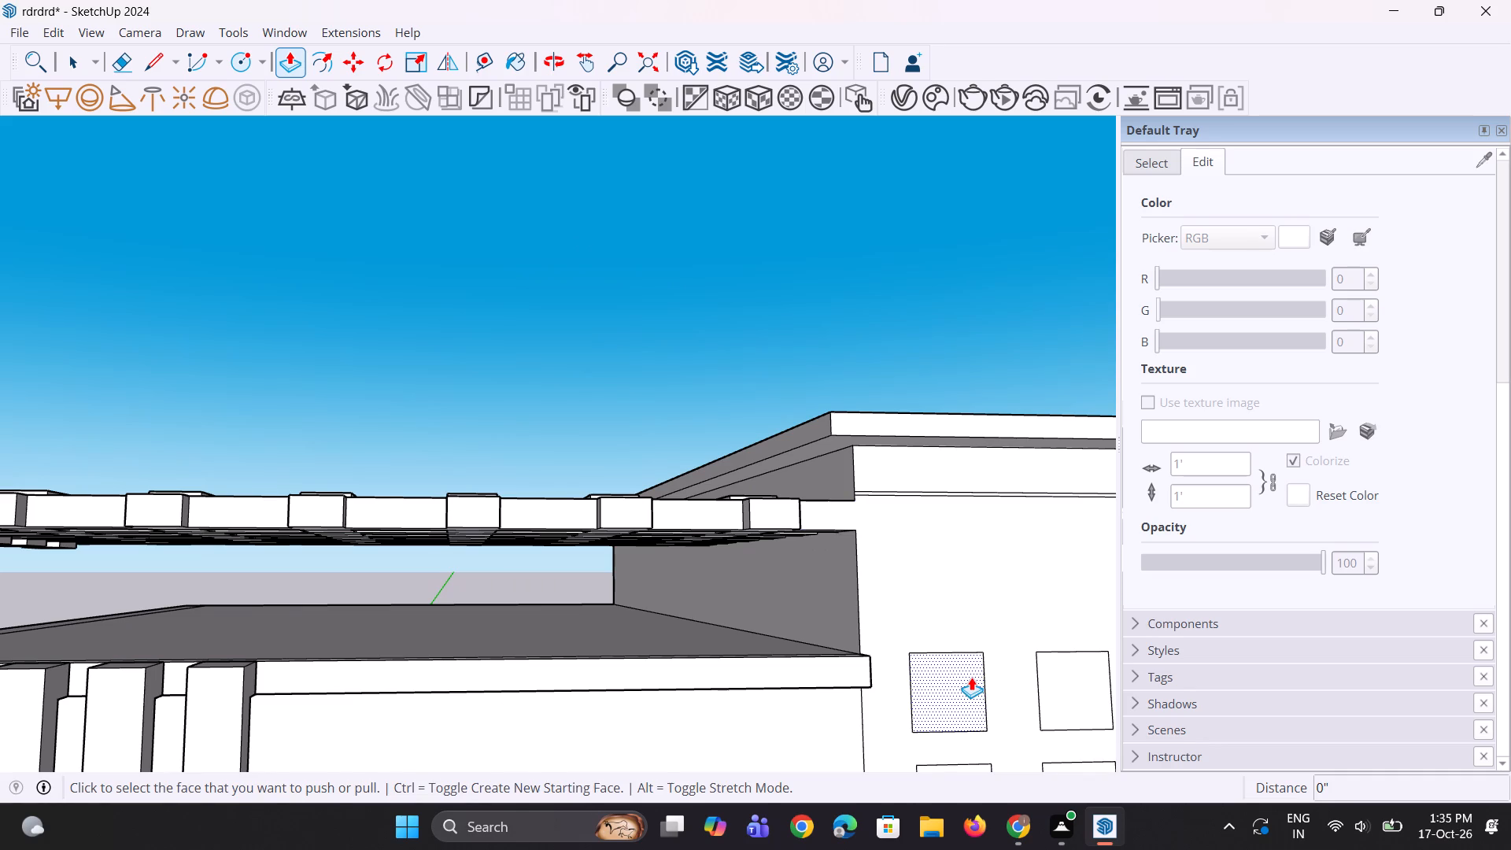
click(971, 677)
drag(978, 688, 987, 686)
double_click(1071, 681)
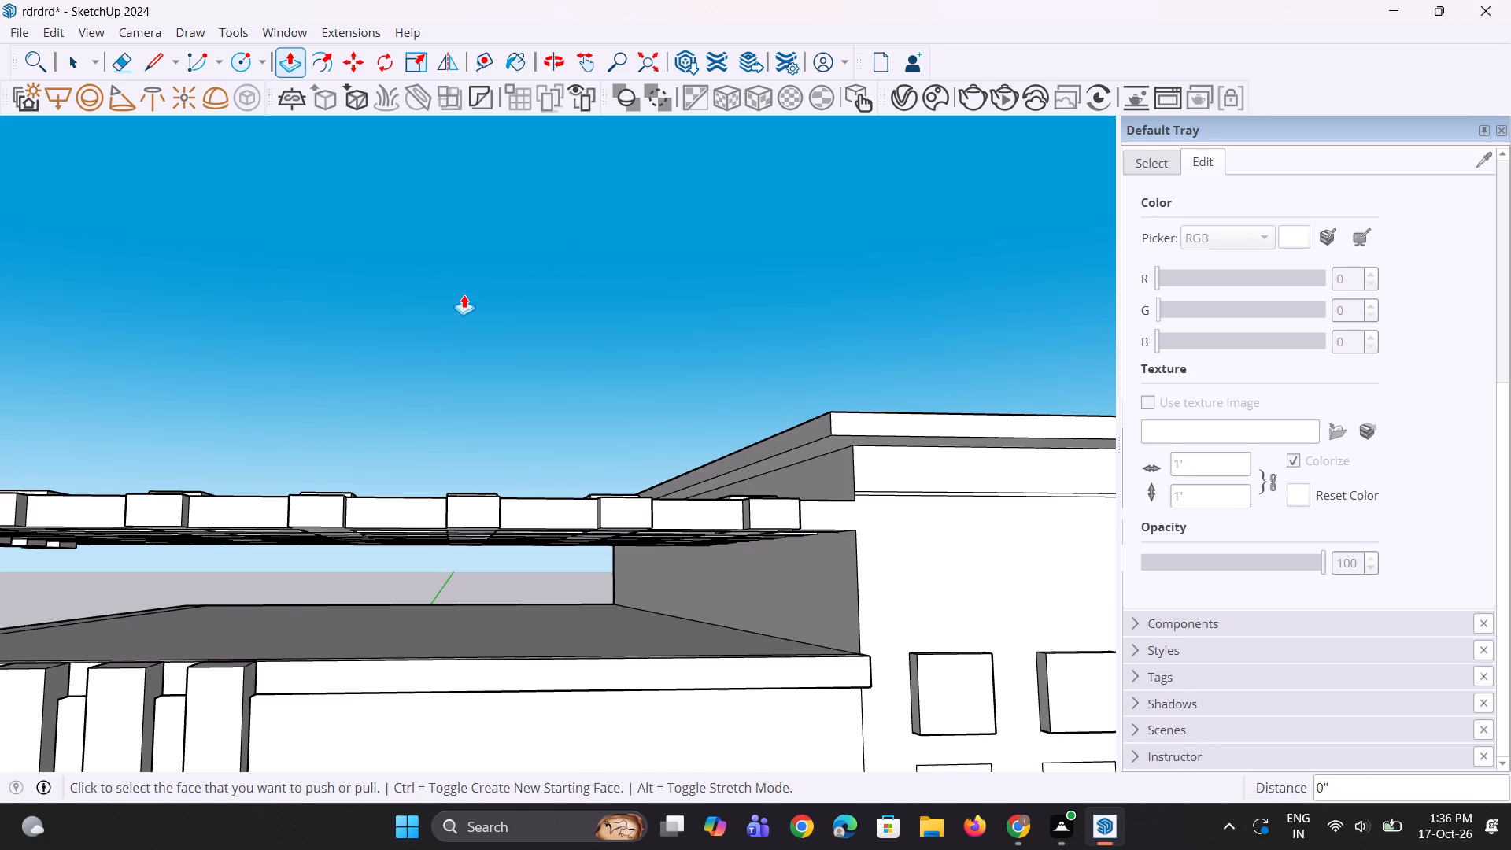
scroll(187, 275, down, 9)
scroll(358, 467, up, 7)
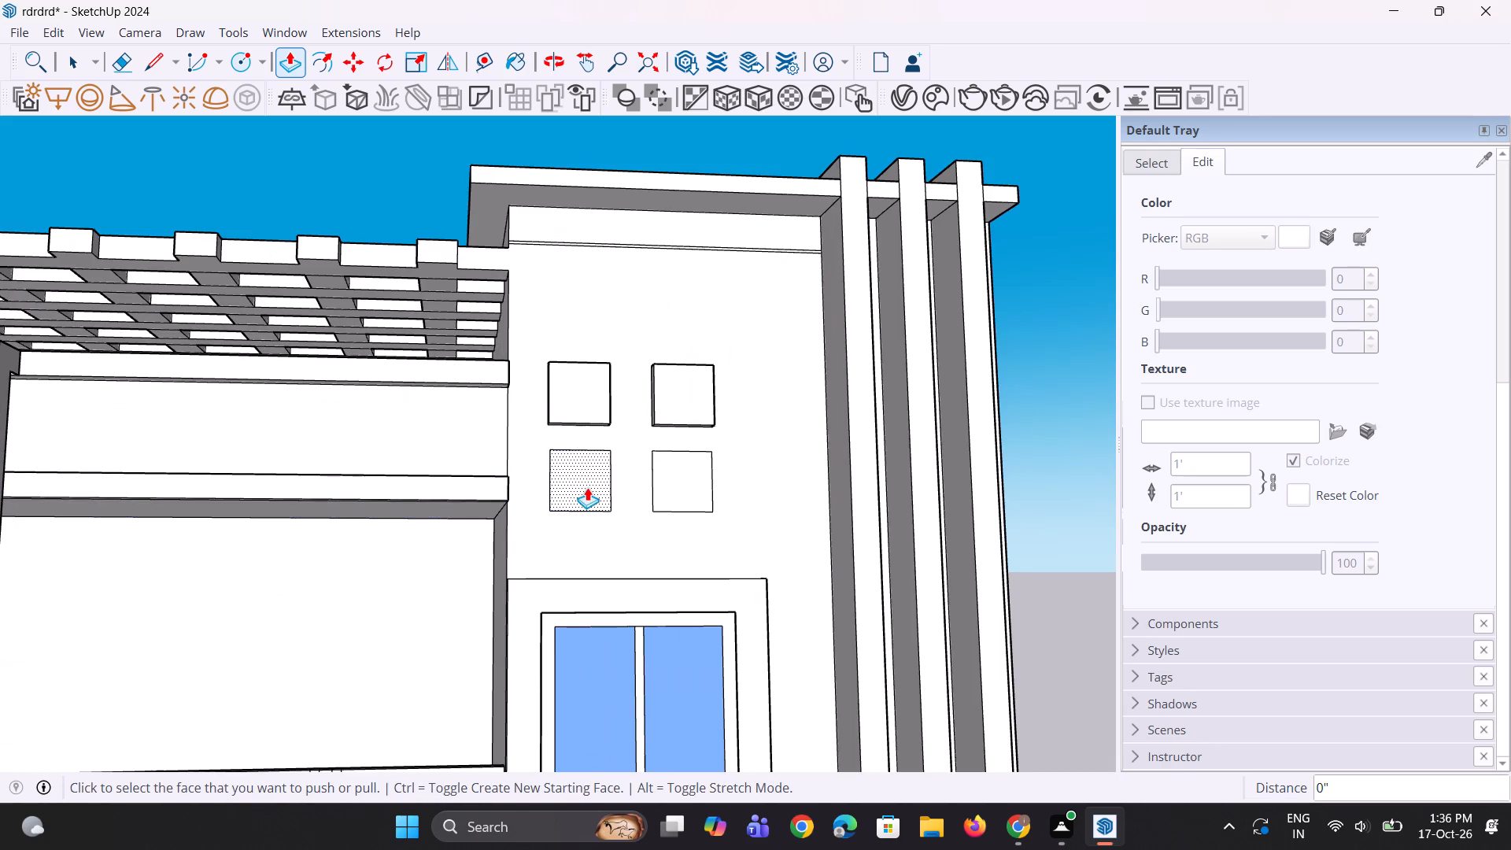
double_click(587, 487)
double_click(680, 495)
middle_drag(680, 495, 691, 594)
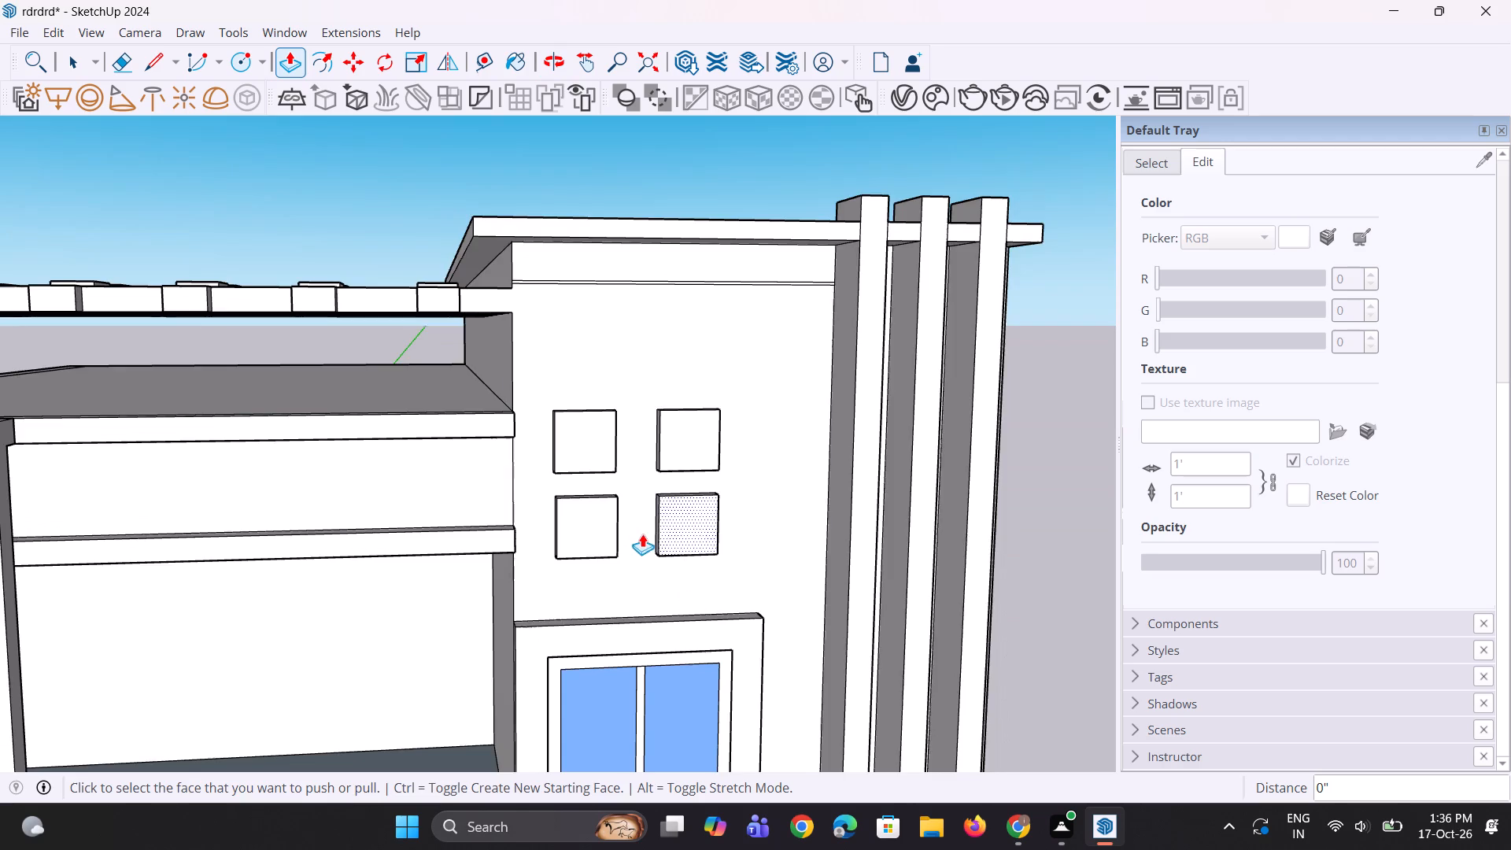
scroll(641, 532, down, 3)
key(space)
key(space)
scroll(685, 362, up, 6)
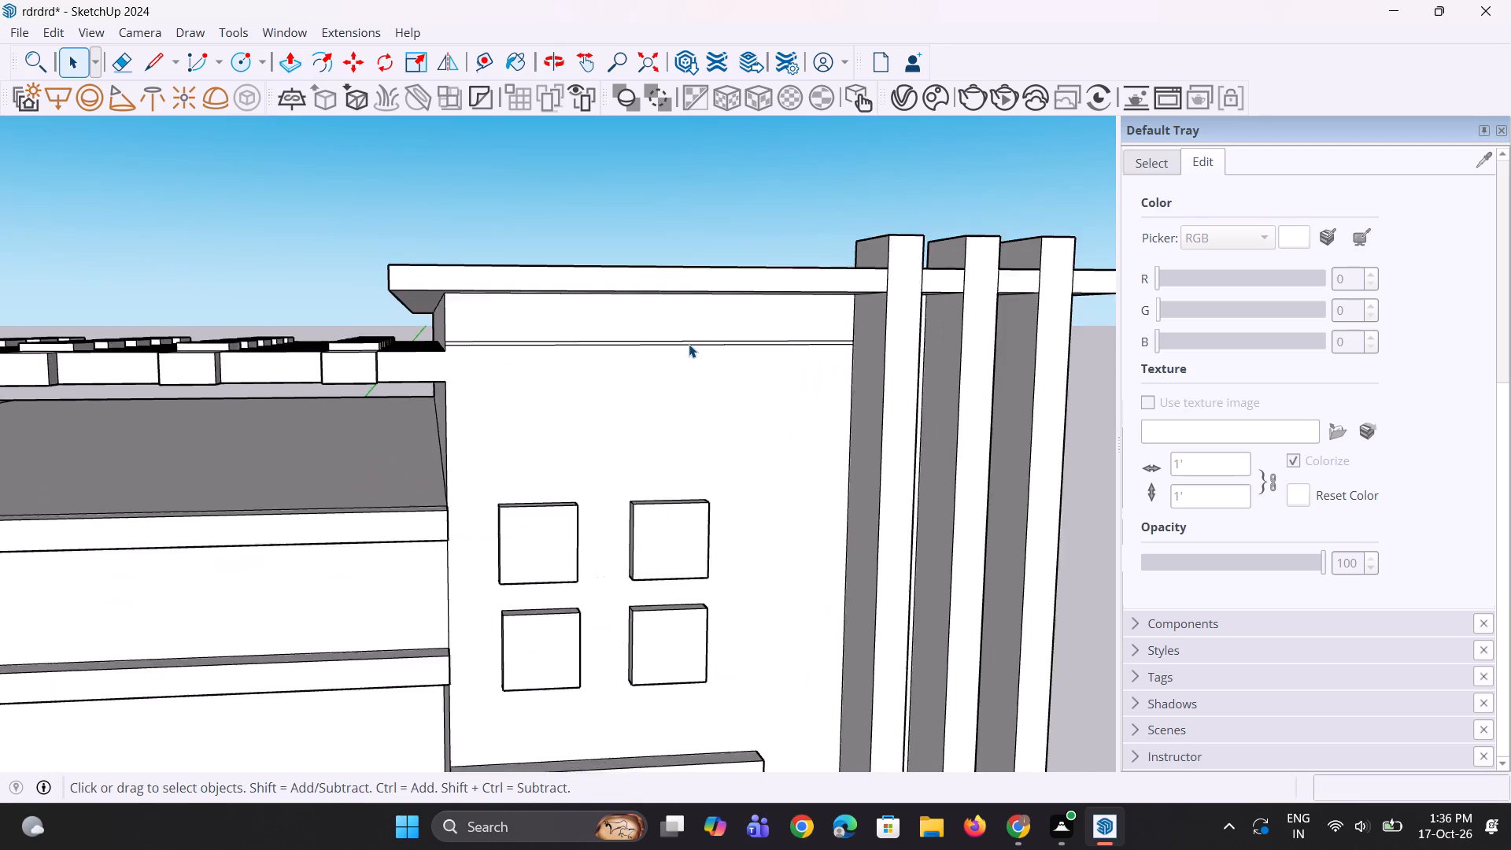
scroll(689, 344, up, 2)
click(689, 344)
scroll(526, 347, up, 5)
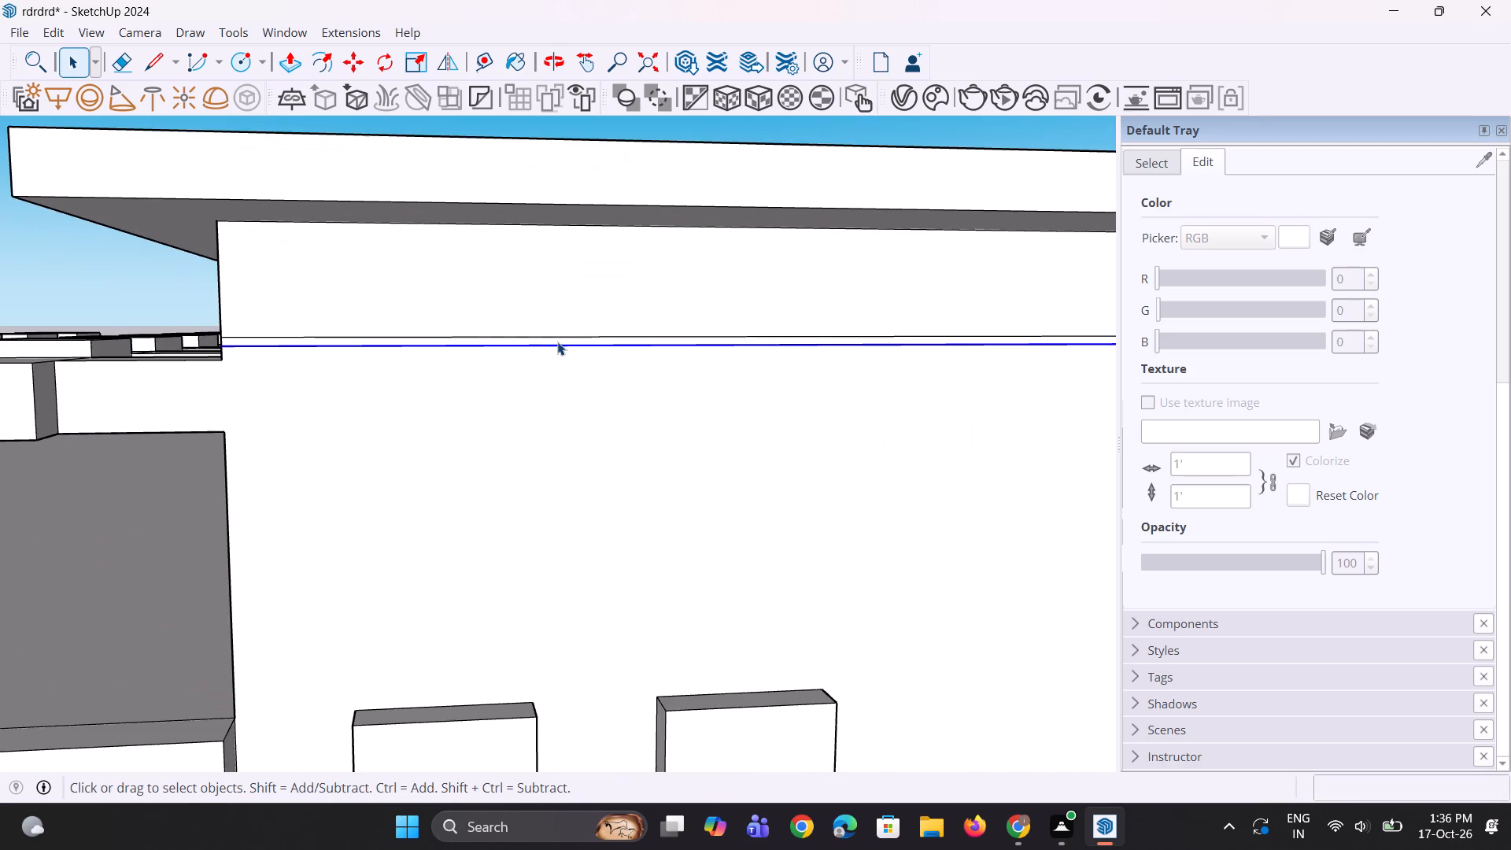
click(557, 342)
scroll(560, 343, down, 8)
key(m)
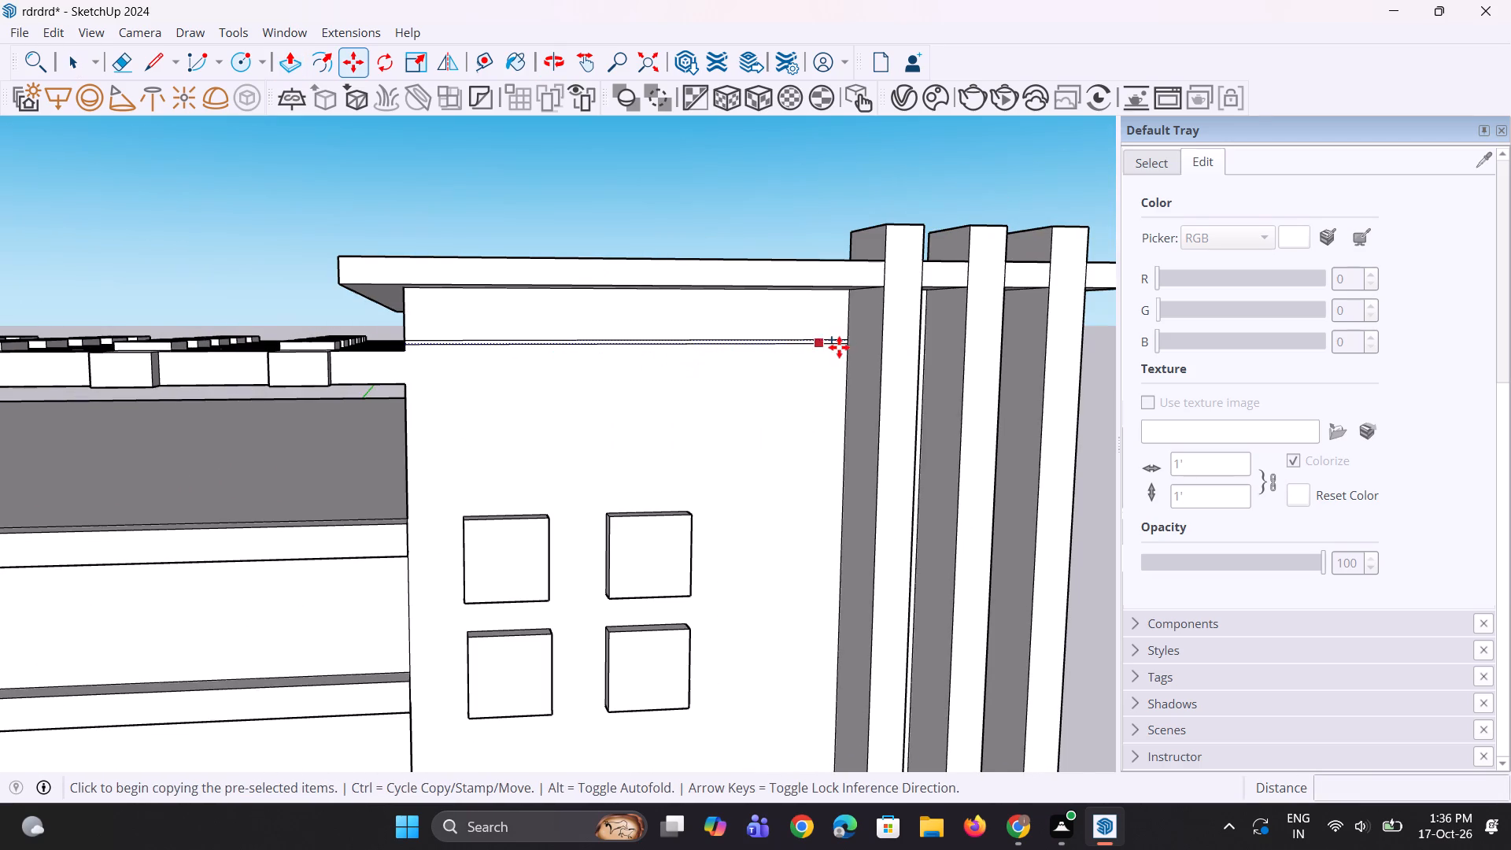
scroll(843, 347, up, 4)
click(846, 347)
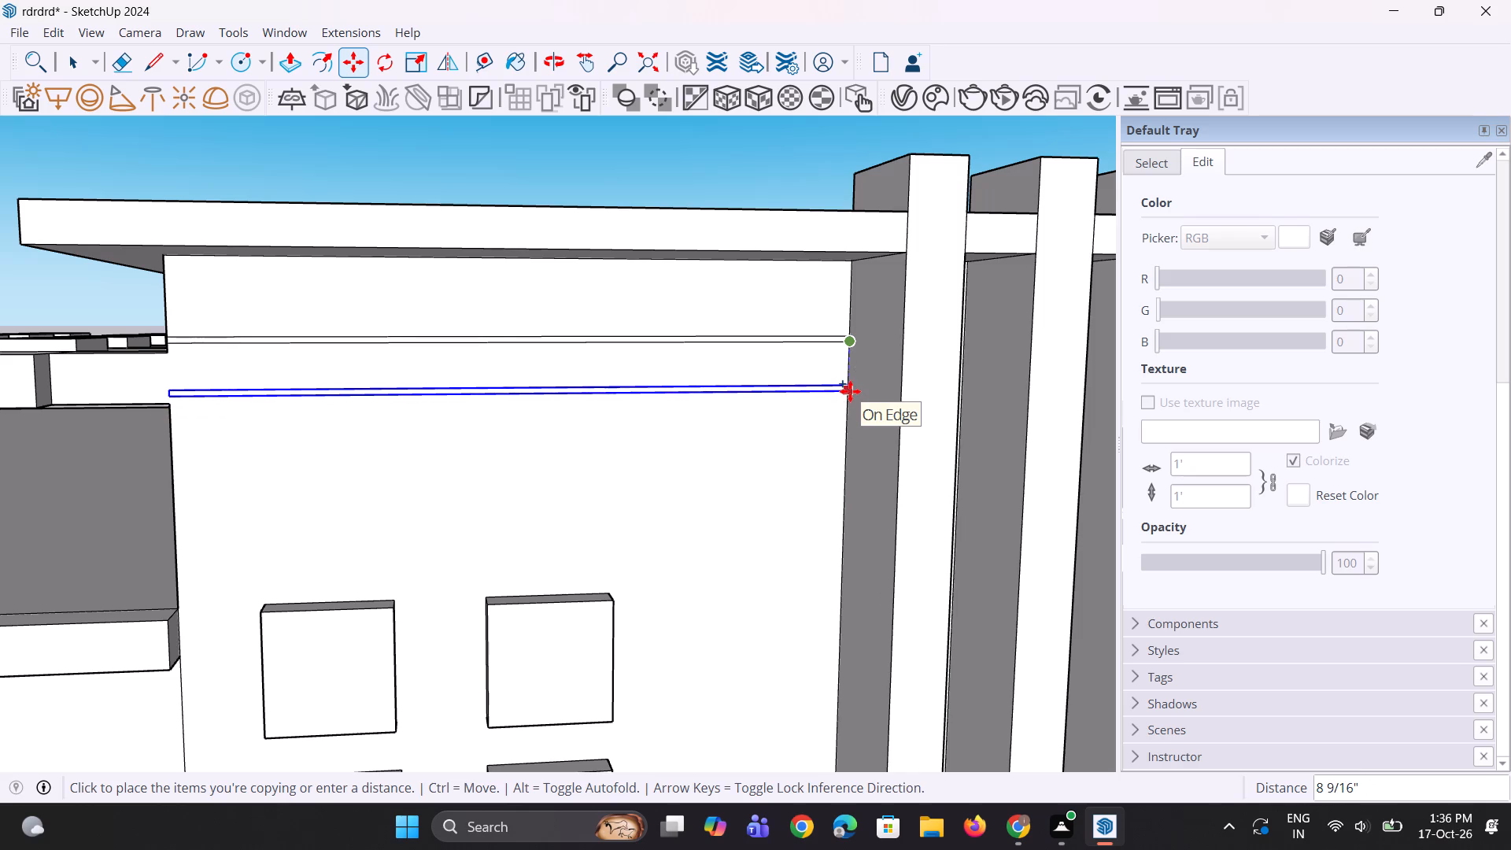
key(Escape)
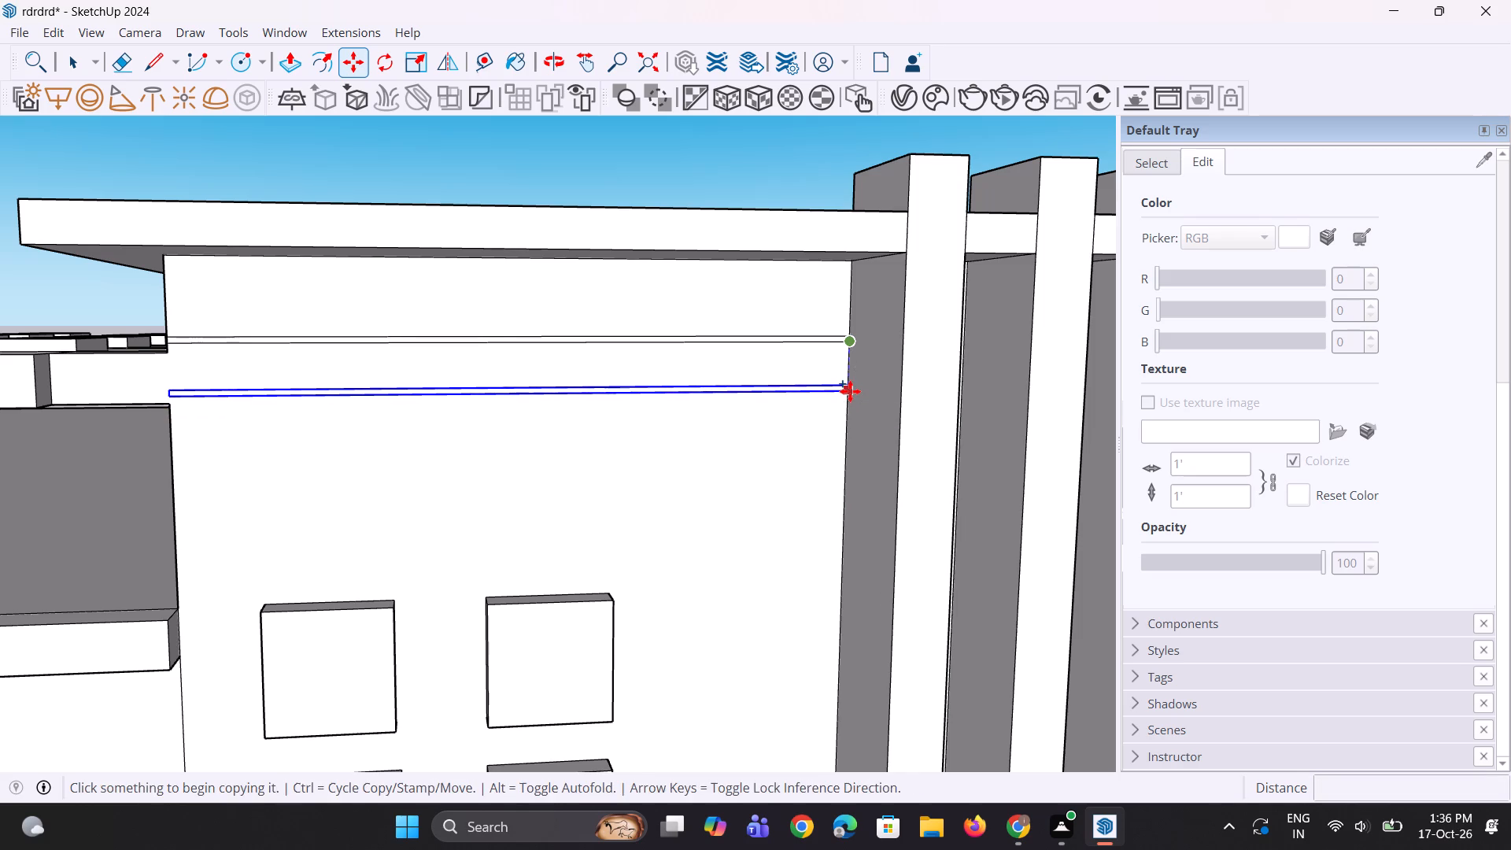
Move the thin groove strip face straight up the tower's front wall, closer to the underside of the roof slab.
scroll(677, 333, up, 1)
key(space)
key(space)
click(677, 342)
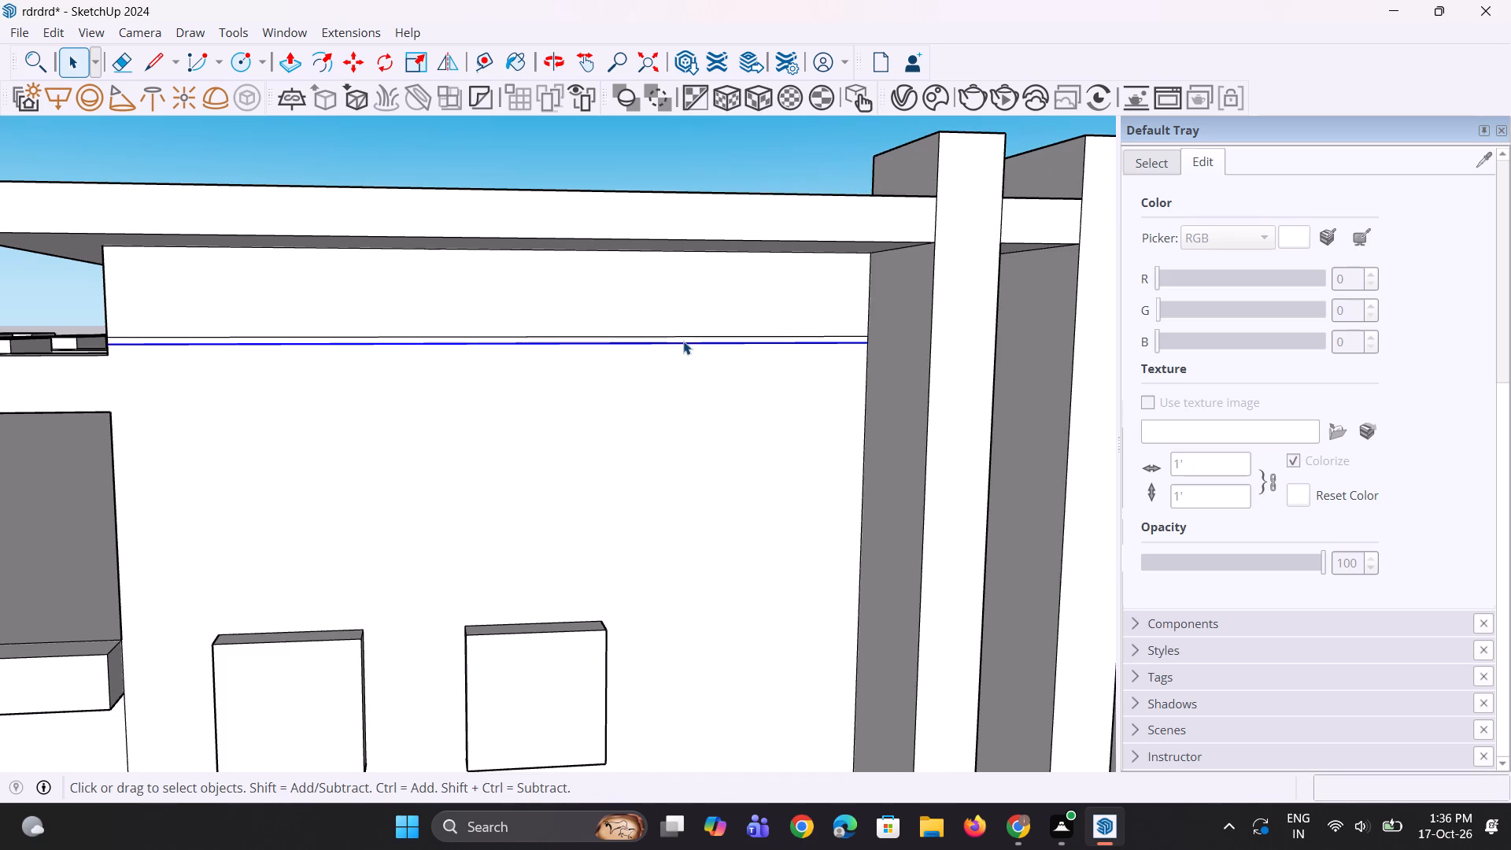
scroll(683, 341, up, 3)
click(685, 338)
scroll(778, 339, up, 3)
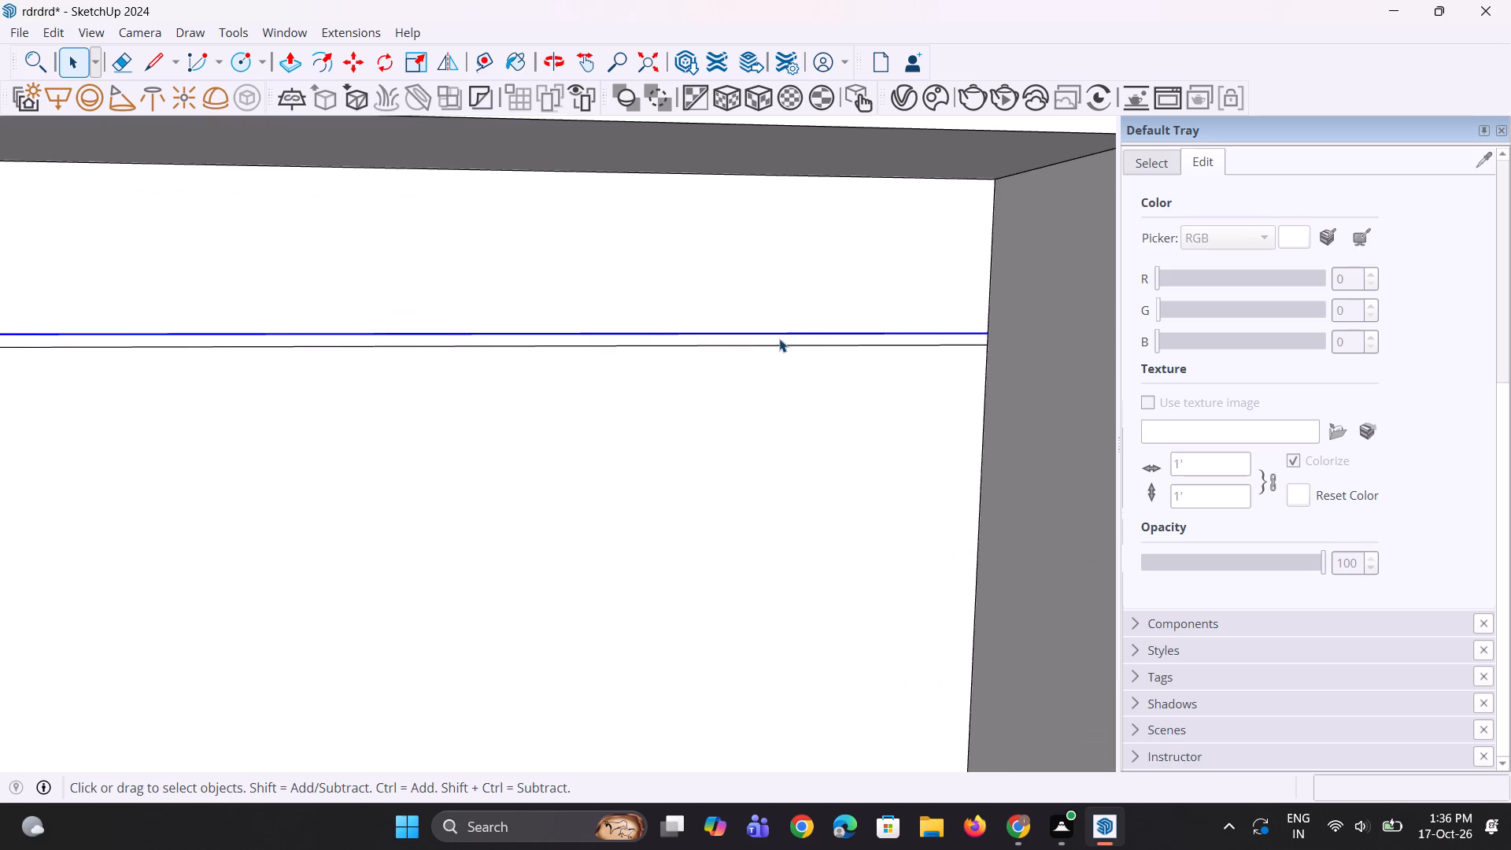
scroll(779, 338, up, 2)
click(781, 346)
click(793, 342)
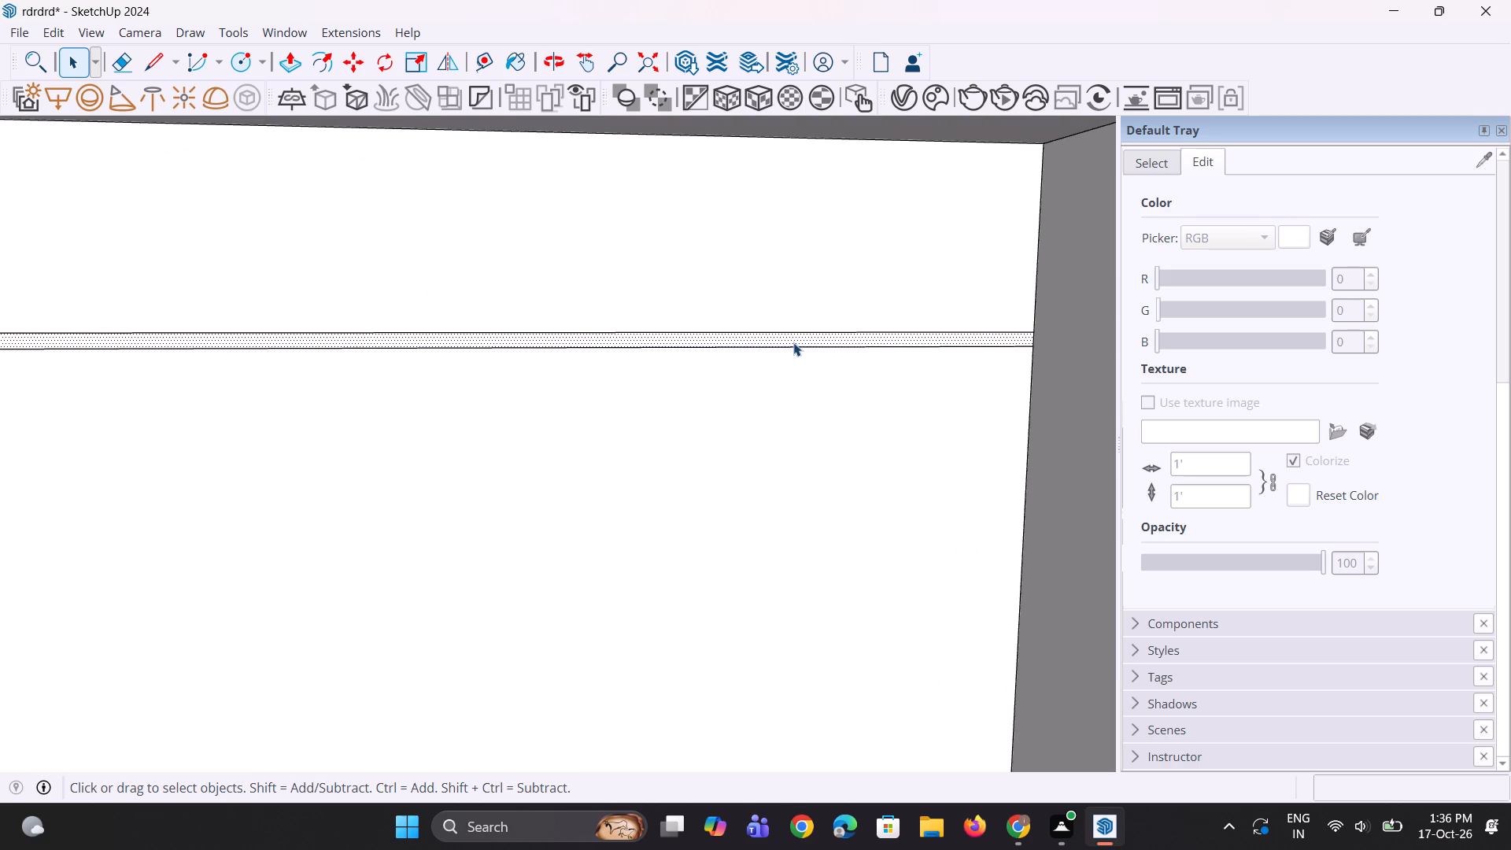
scroll(793, 342, up, 1)
key(m)
scroll(782, 334, down, 3)
scroll(1017, 309, up, 2)
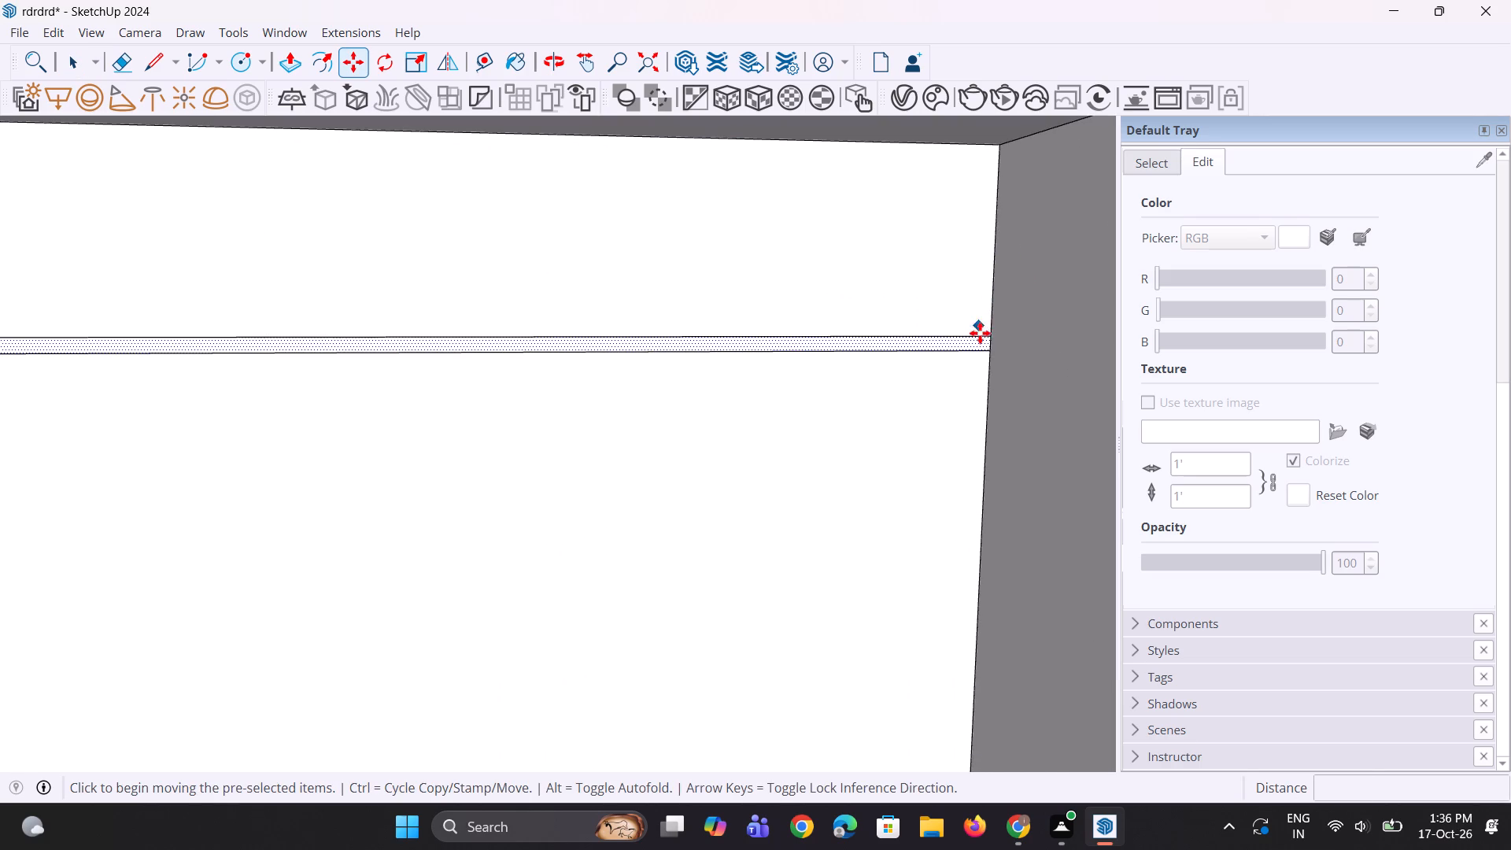
click(988, 341)
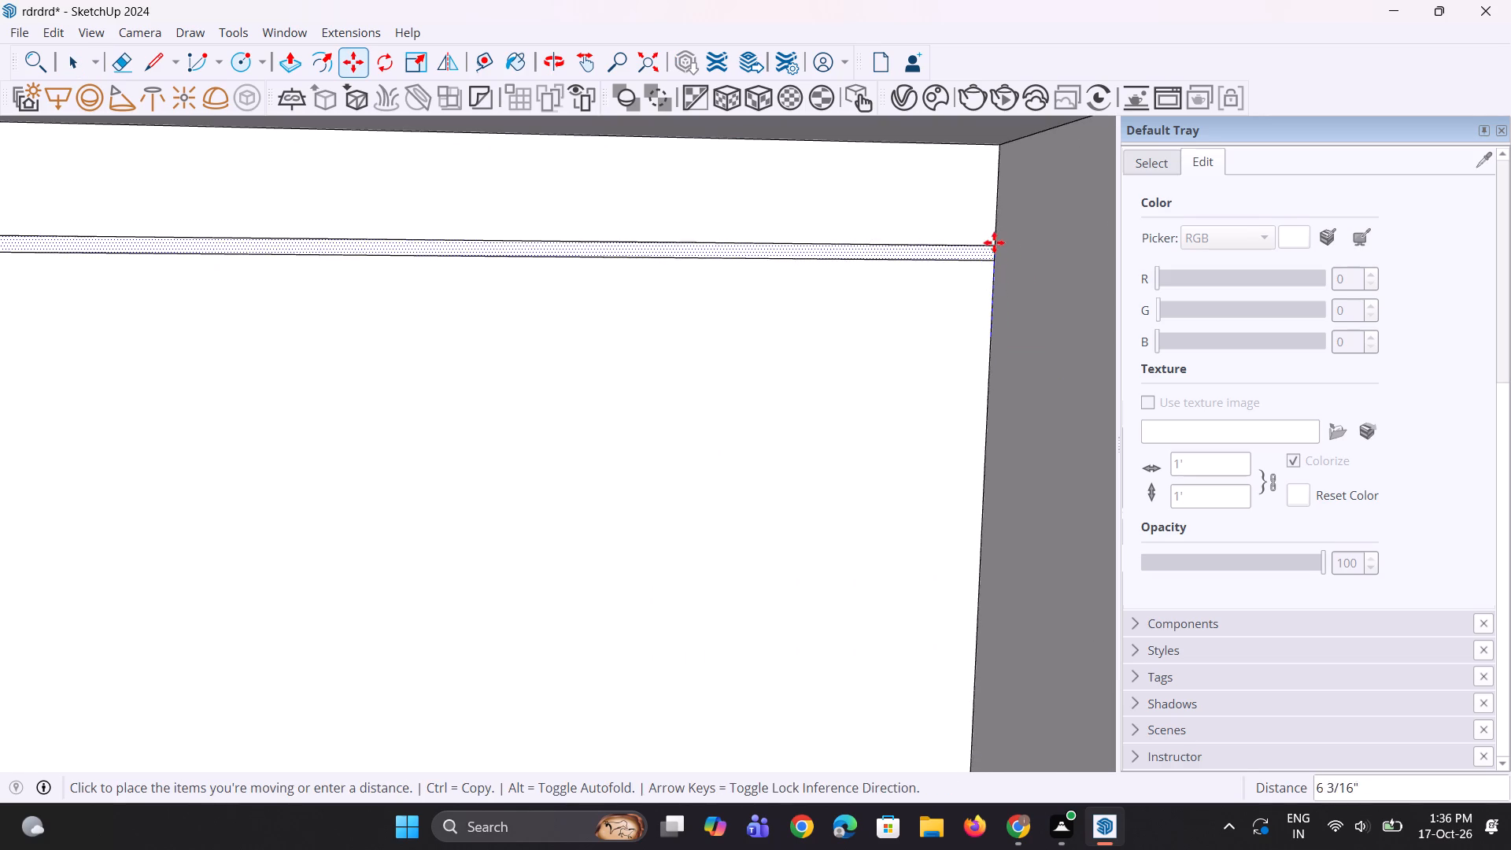
click(996, 228)
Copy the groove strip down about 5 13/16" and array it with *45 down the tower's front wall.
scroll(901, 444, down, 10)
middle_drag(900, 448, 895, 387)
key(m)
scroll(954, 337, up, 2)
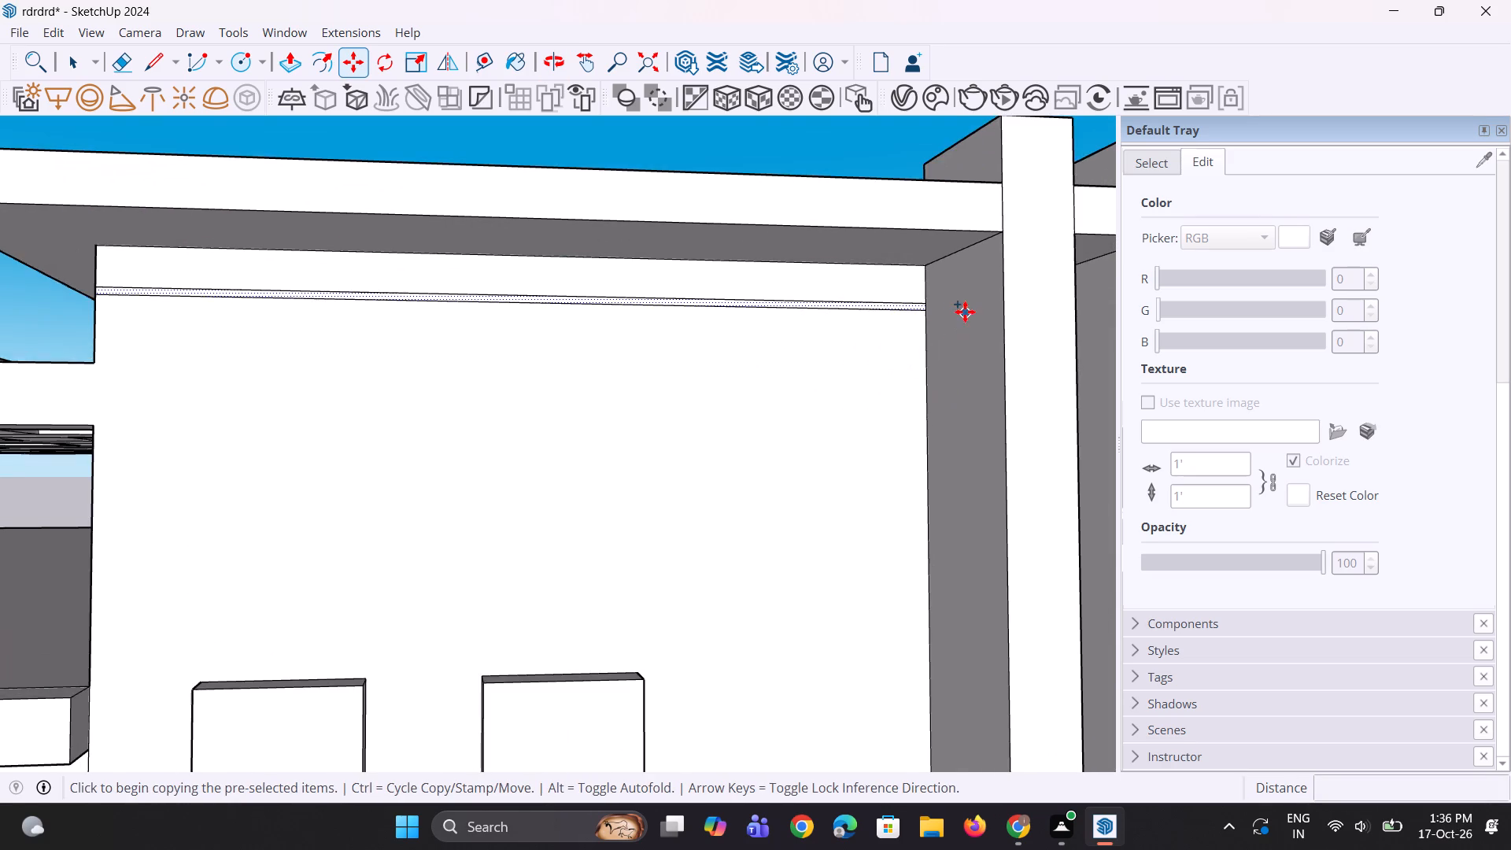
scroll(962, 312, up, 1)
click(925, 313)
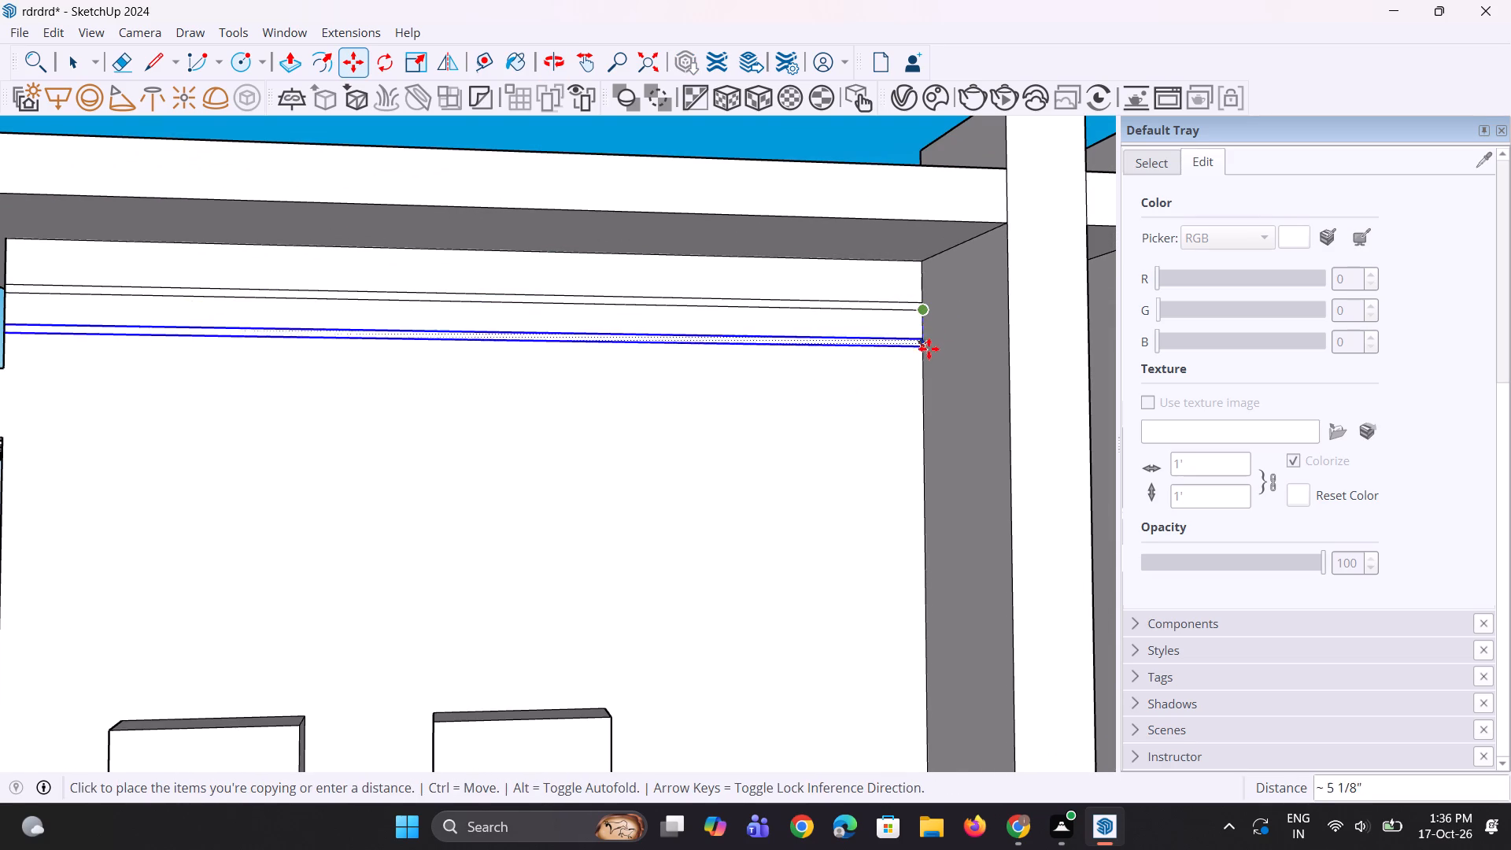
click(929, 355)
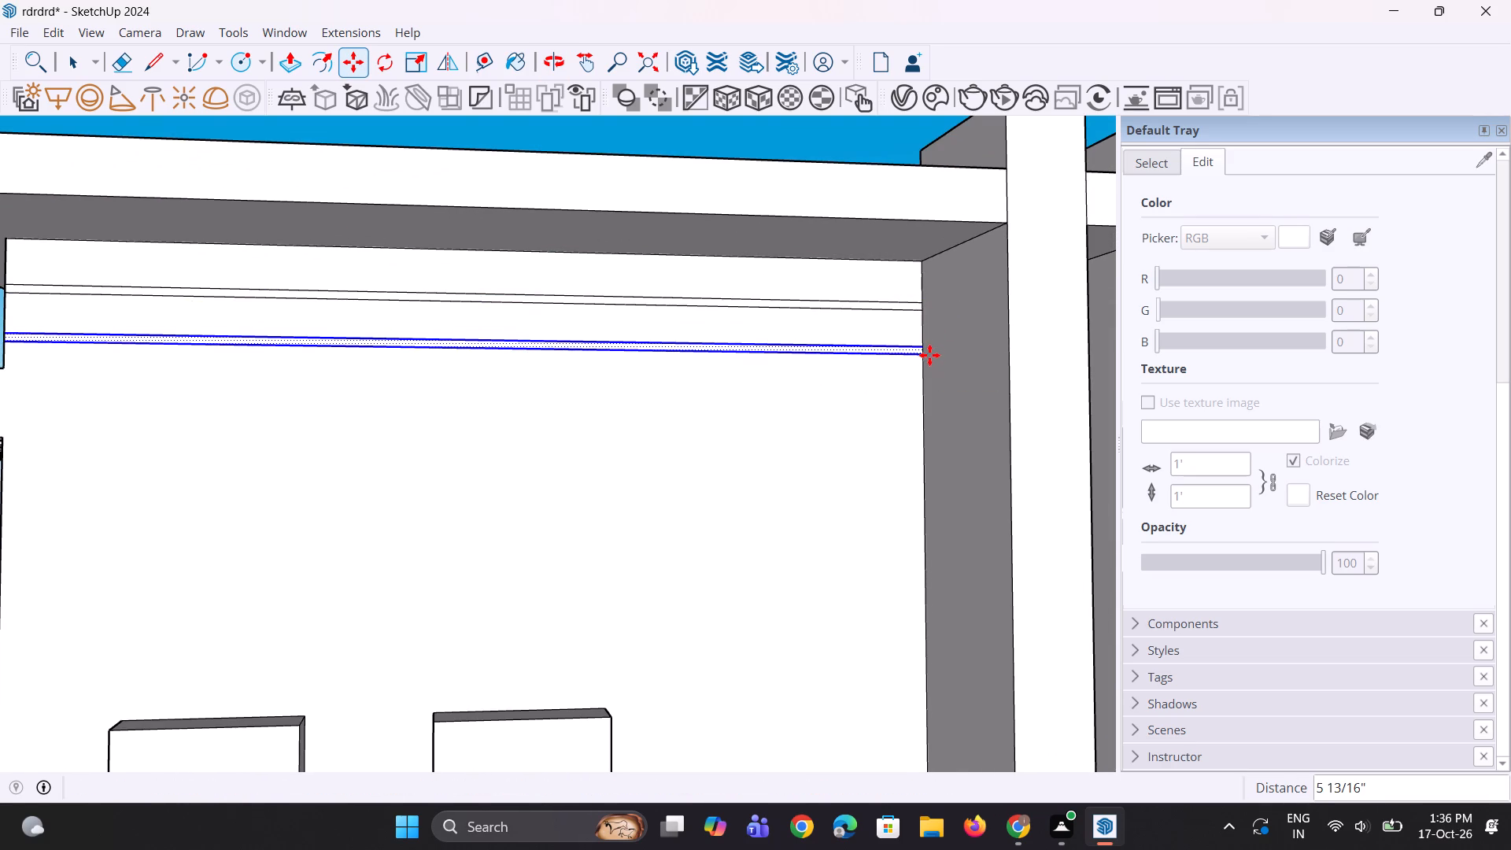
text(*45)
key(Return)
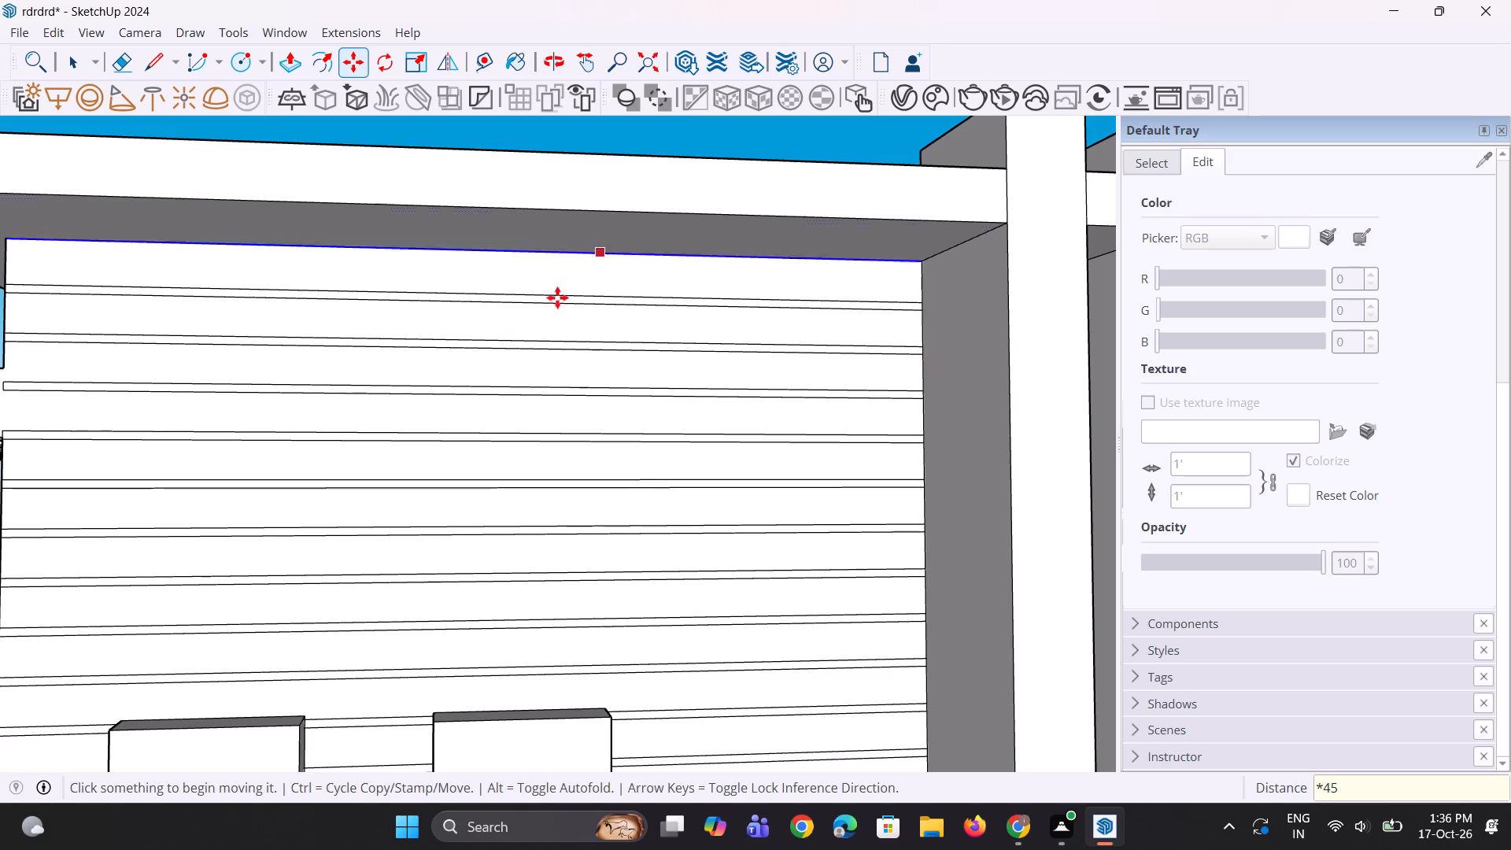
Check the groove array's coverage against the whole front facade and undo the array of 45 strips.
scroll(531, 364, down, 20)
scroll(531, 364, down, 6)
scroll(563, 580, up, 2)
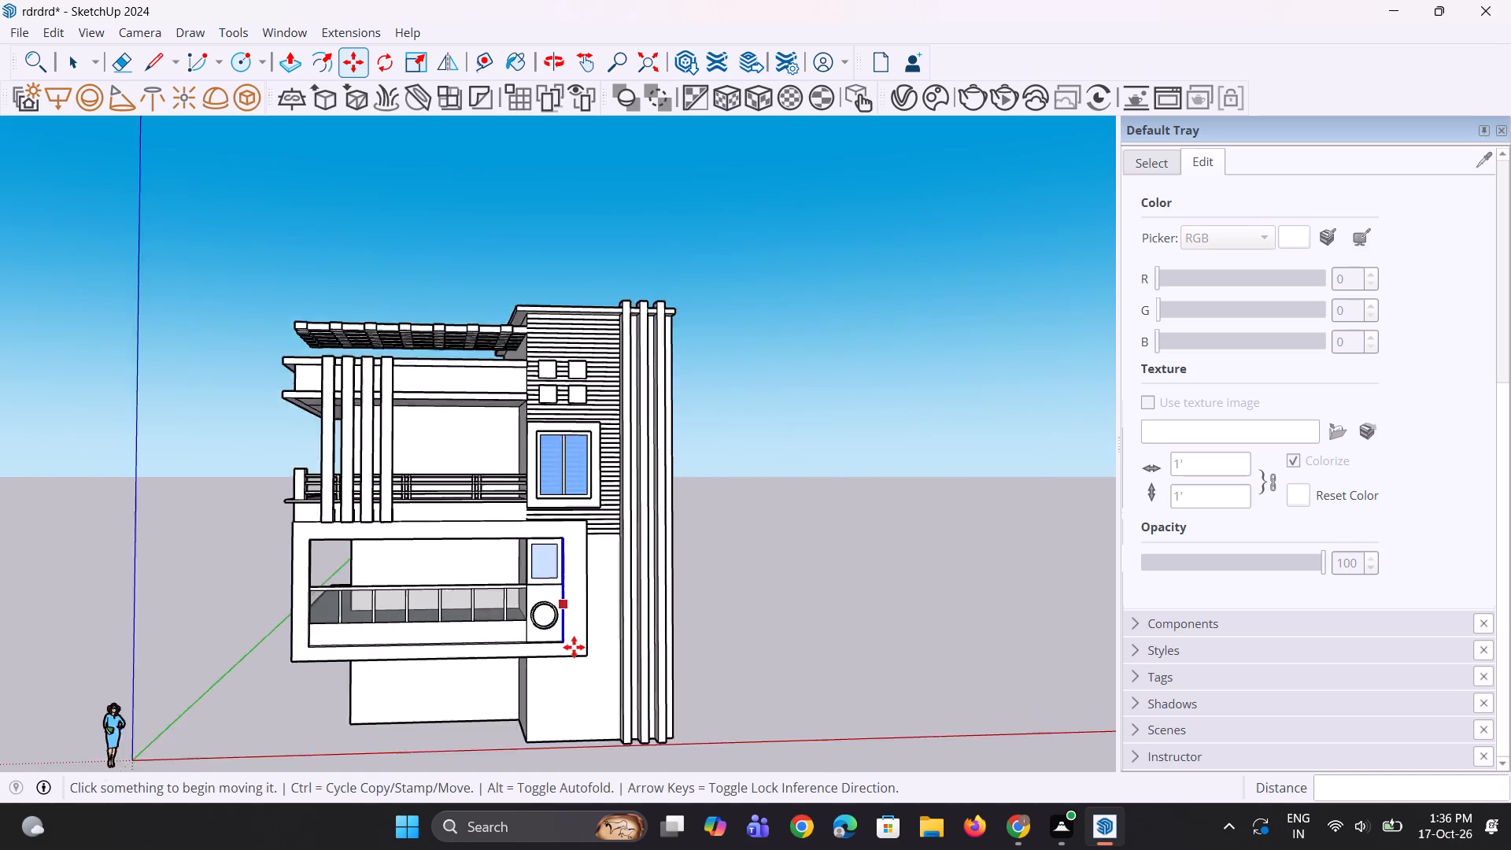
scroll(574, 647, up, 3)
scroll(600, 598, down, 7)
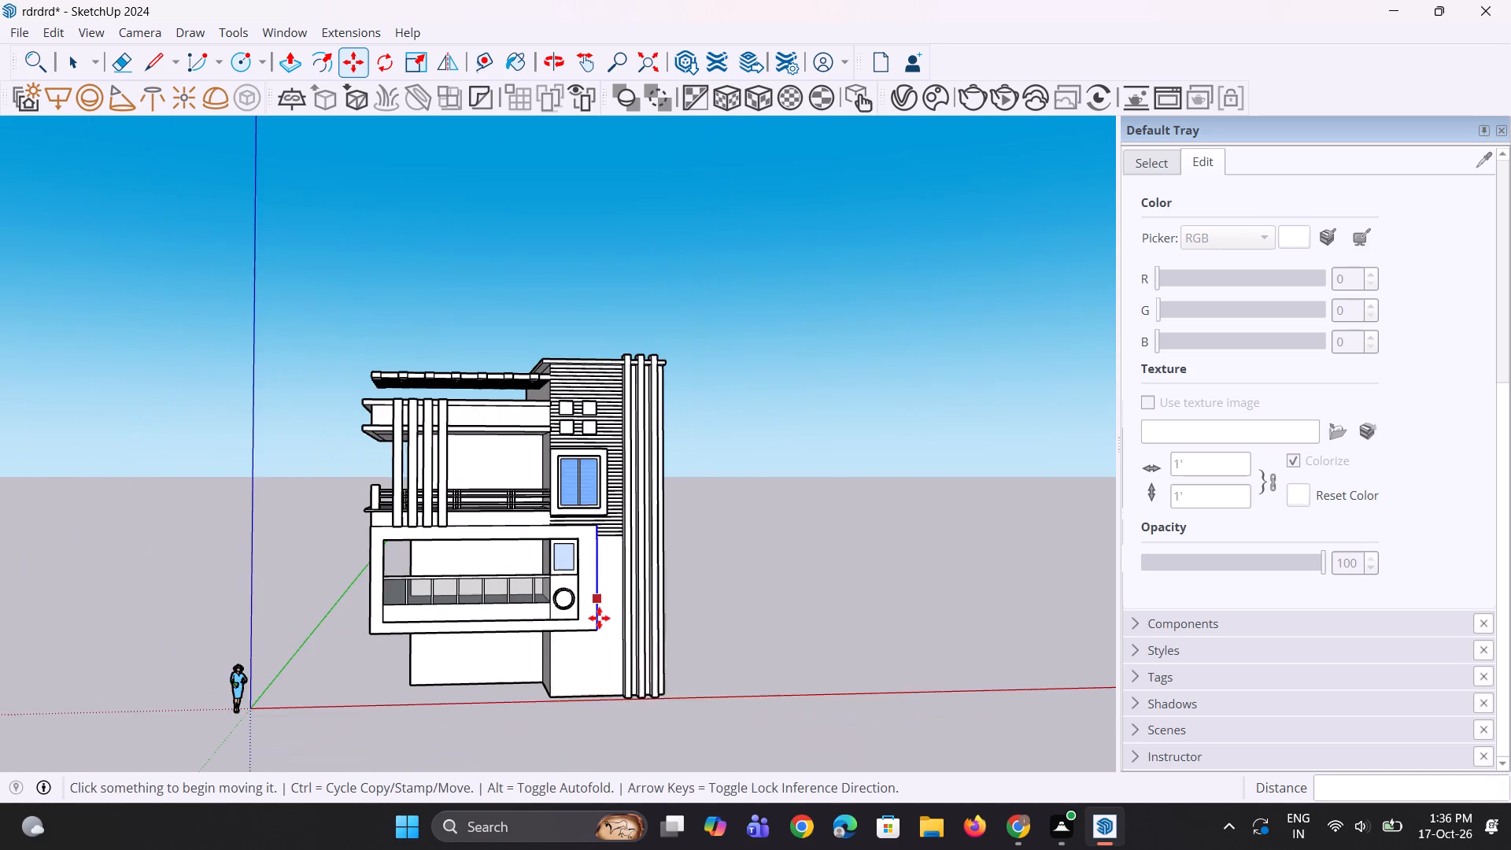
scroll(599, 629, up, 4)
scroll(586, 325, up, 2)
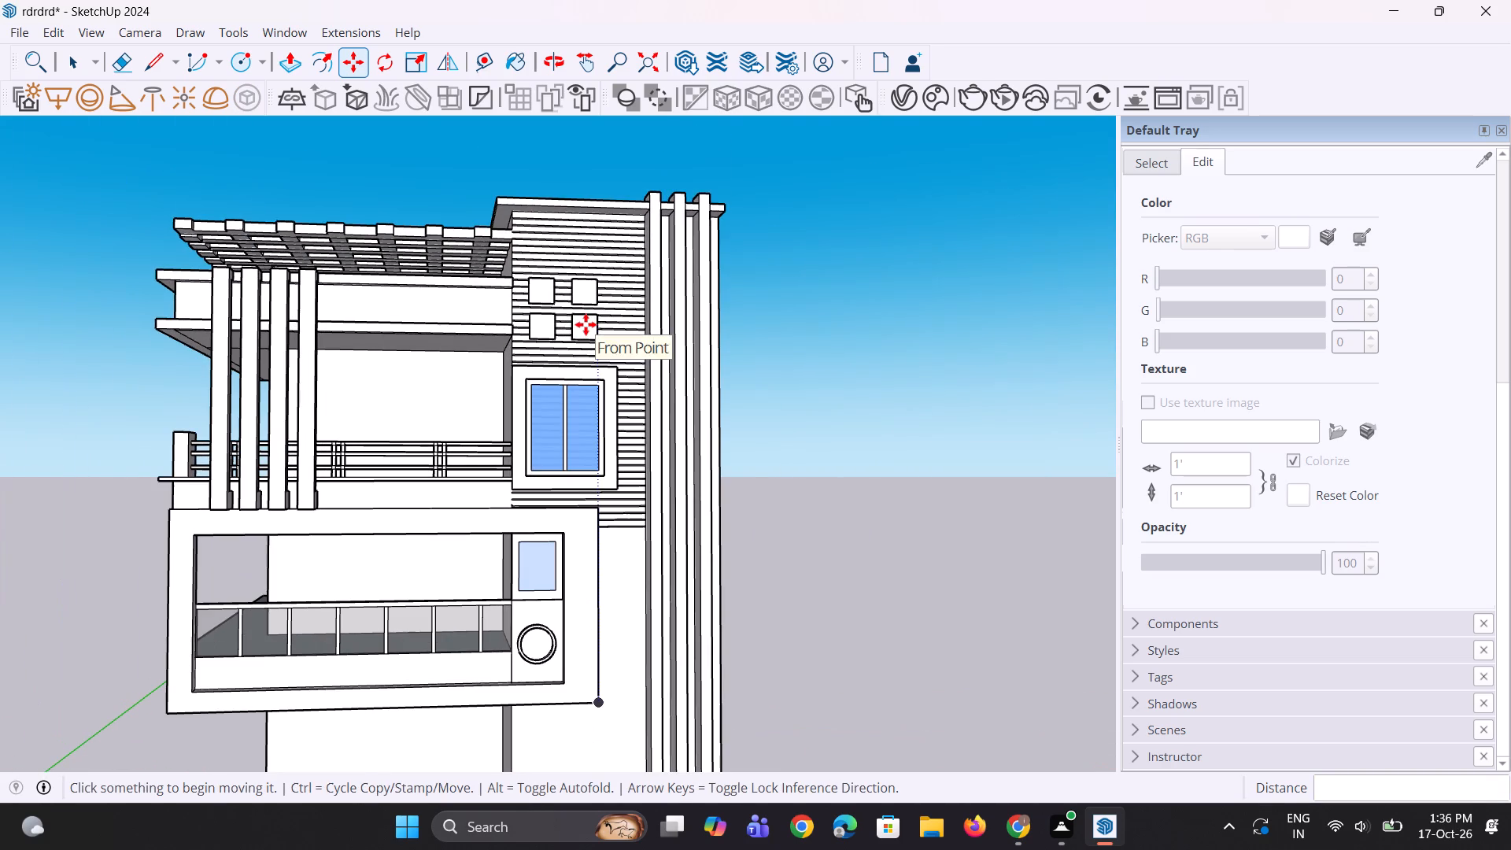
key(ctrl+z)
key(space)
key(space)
Copy the groove strip below the roof slab down about 6 5/16" and array it with *75 down the tower's front wall.
scroll(570, 216, up, 16)
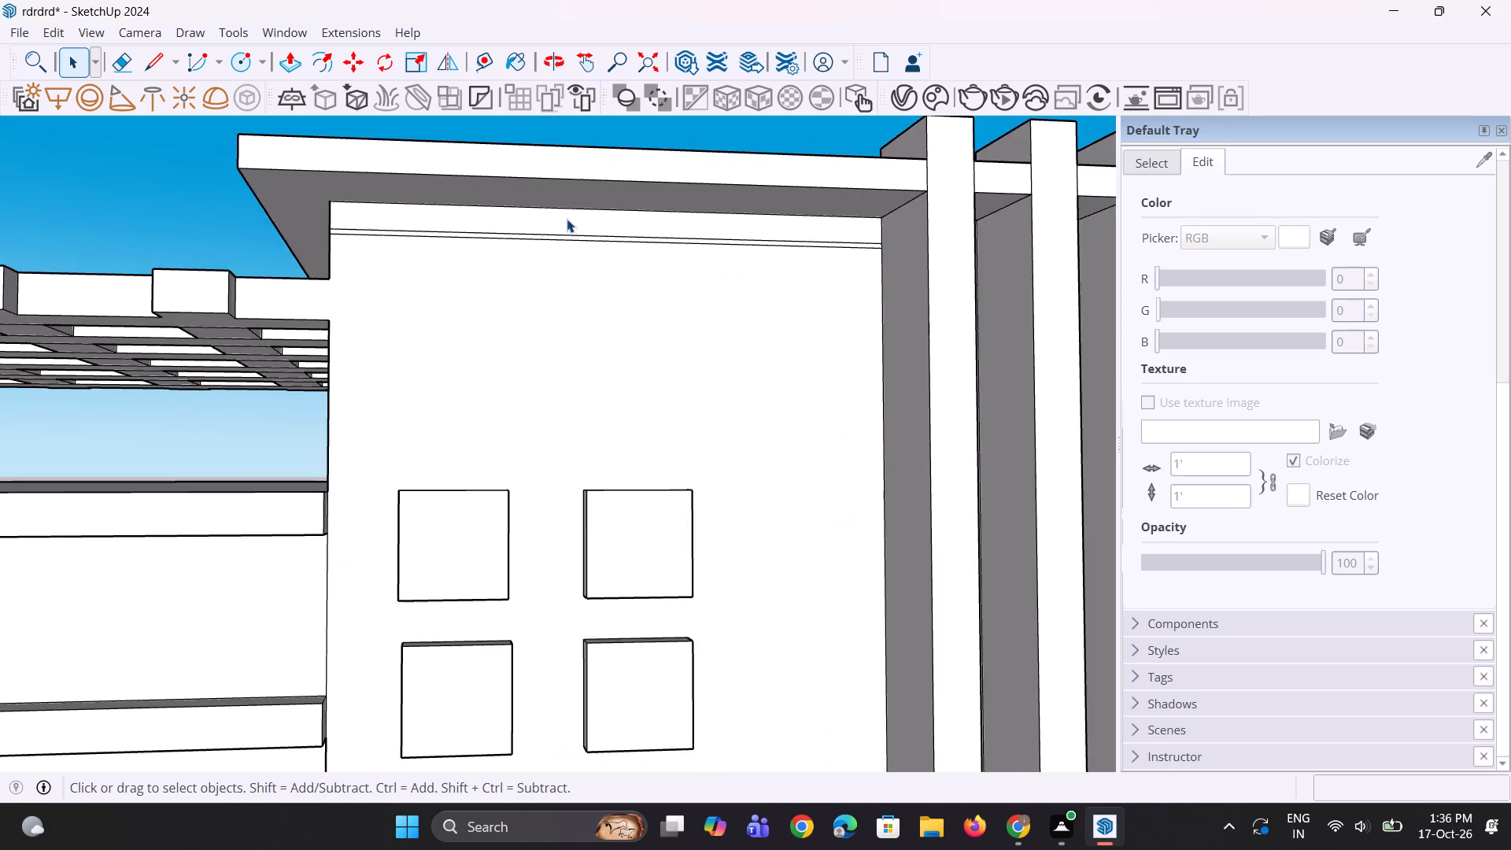
scroll(567, 219, up, 10)
click(595, 276)
scroll(497, 319, down, 4)
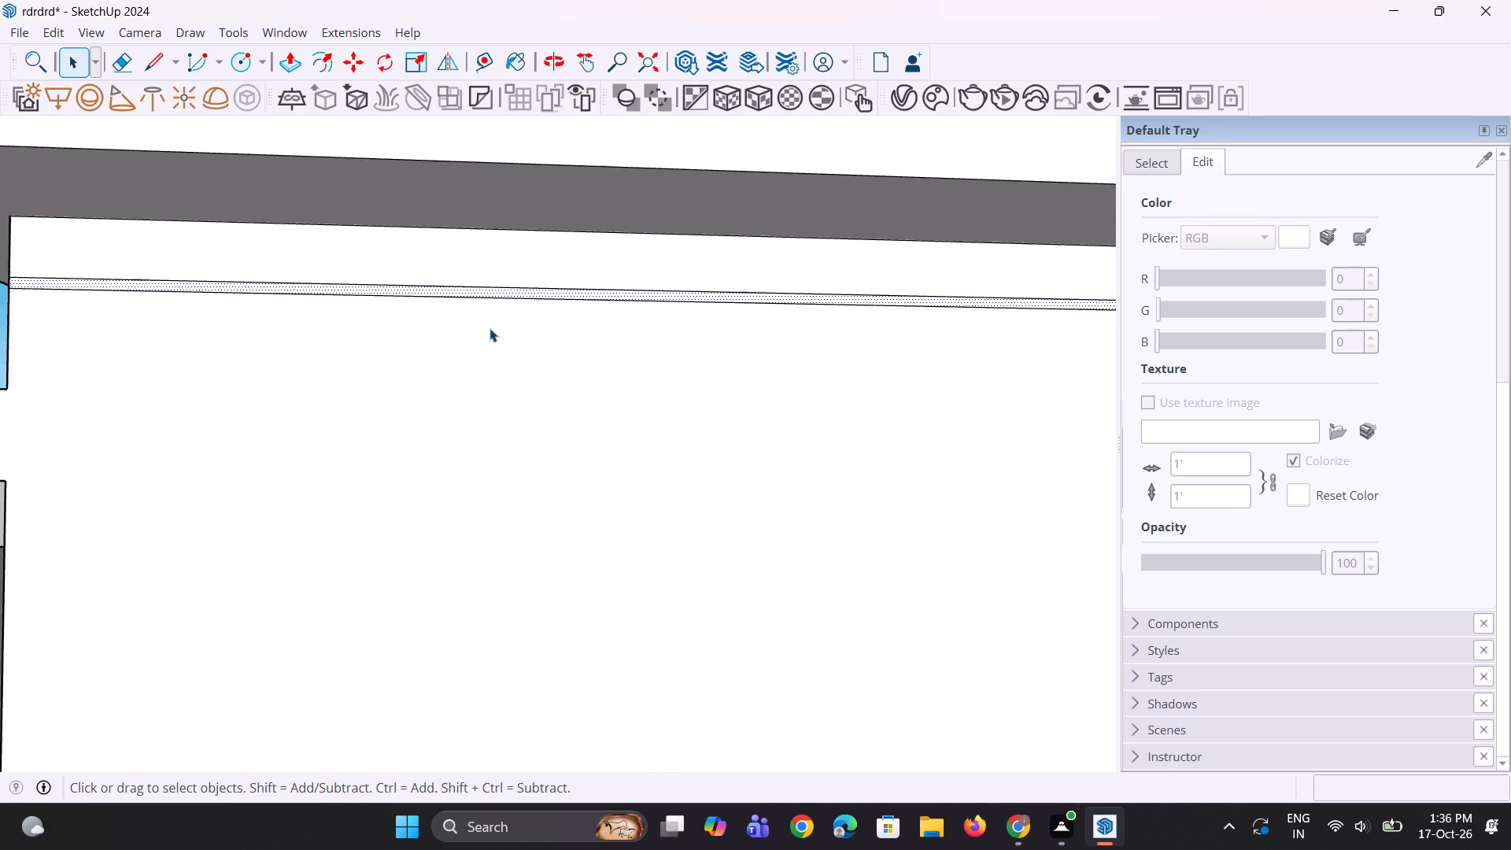
scroll(490, 328, down, 7)
scroll(867, 312, up, 2)
key(m)
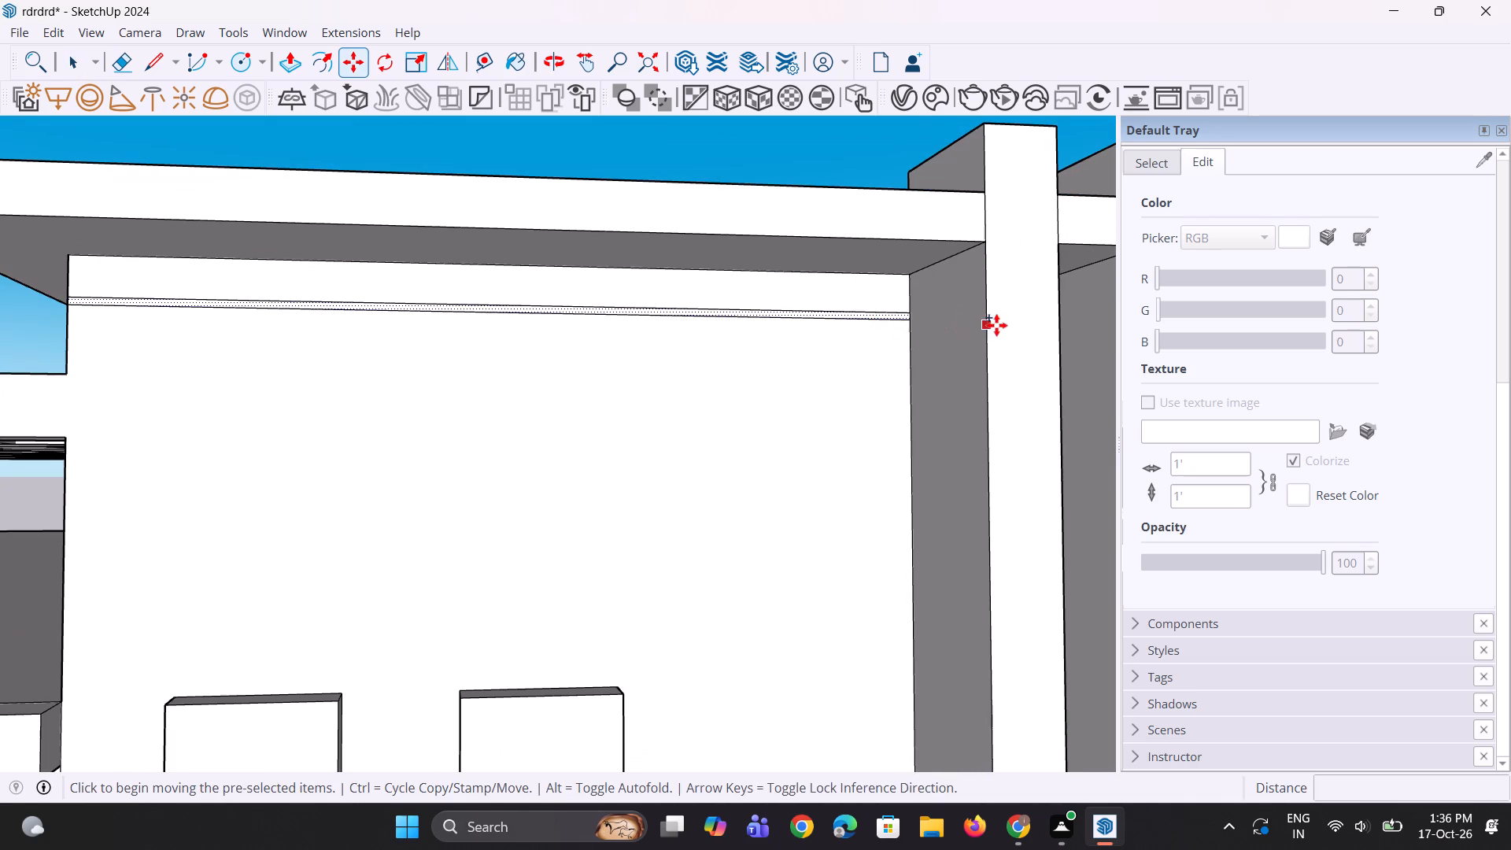
scroll(996, 325, up, 1)
scroll(908, 320, up, 2)
click(898, 310)
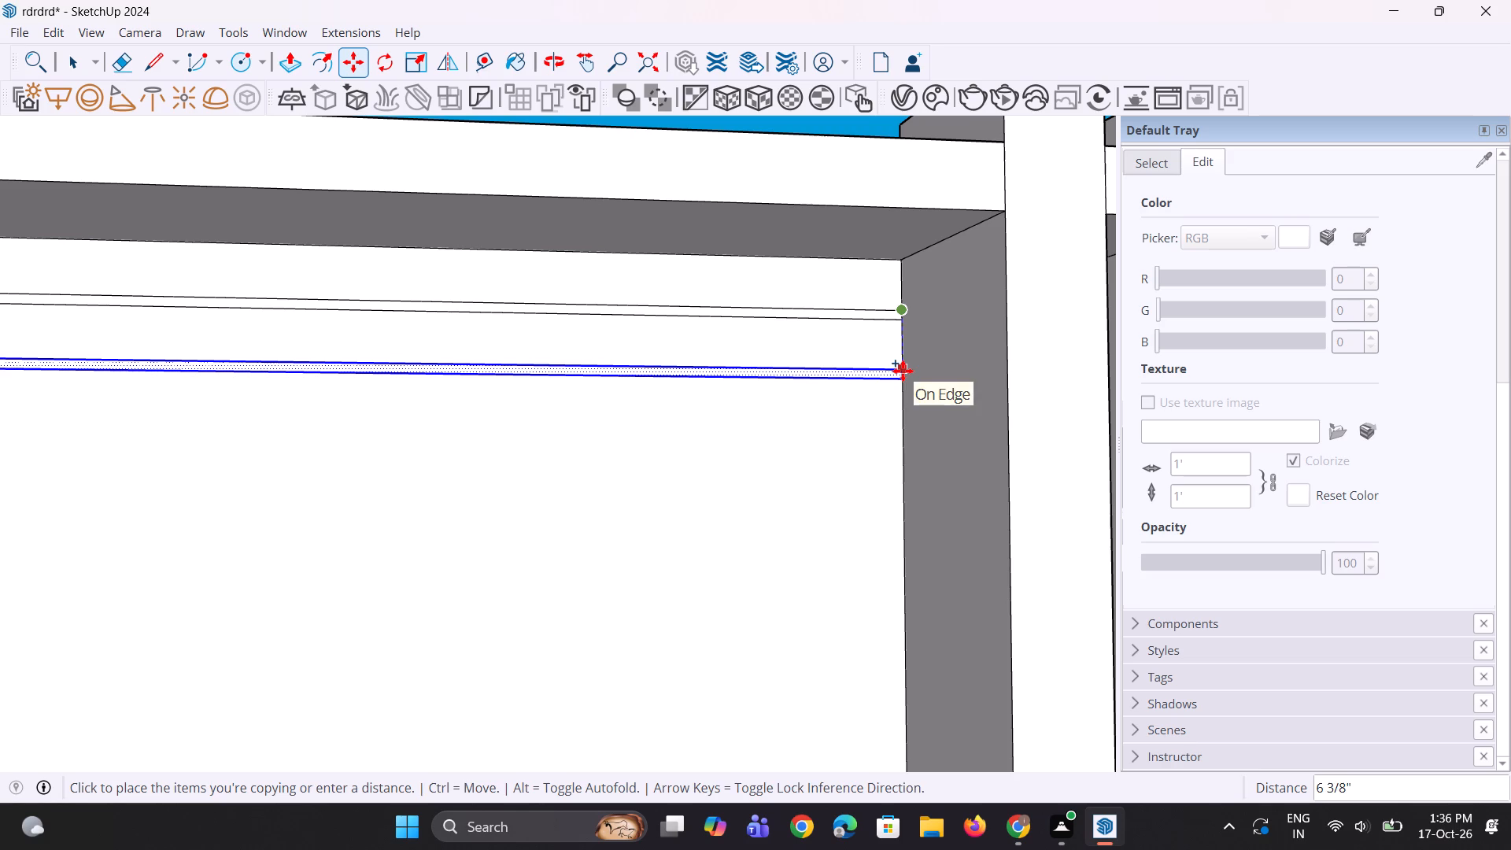
click(903, 370)
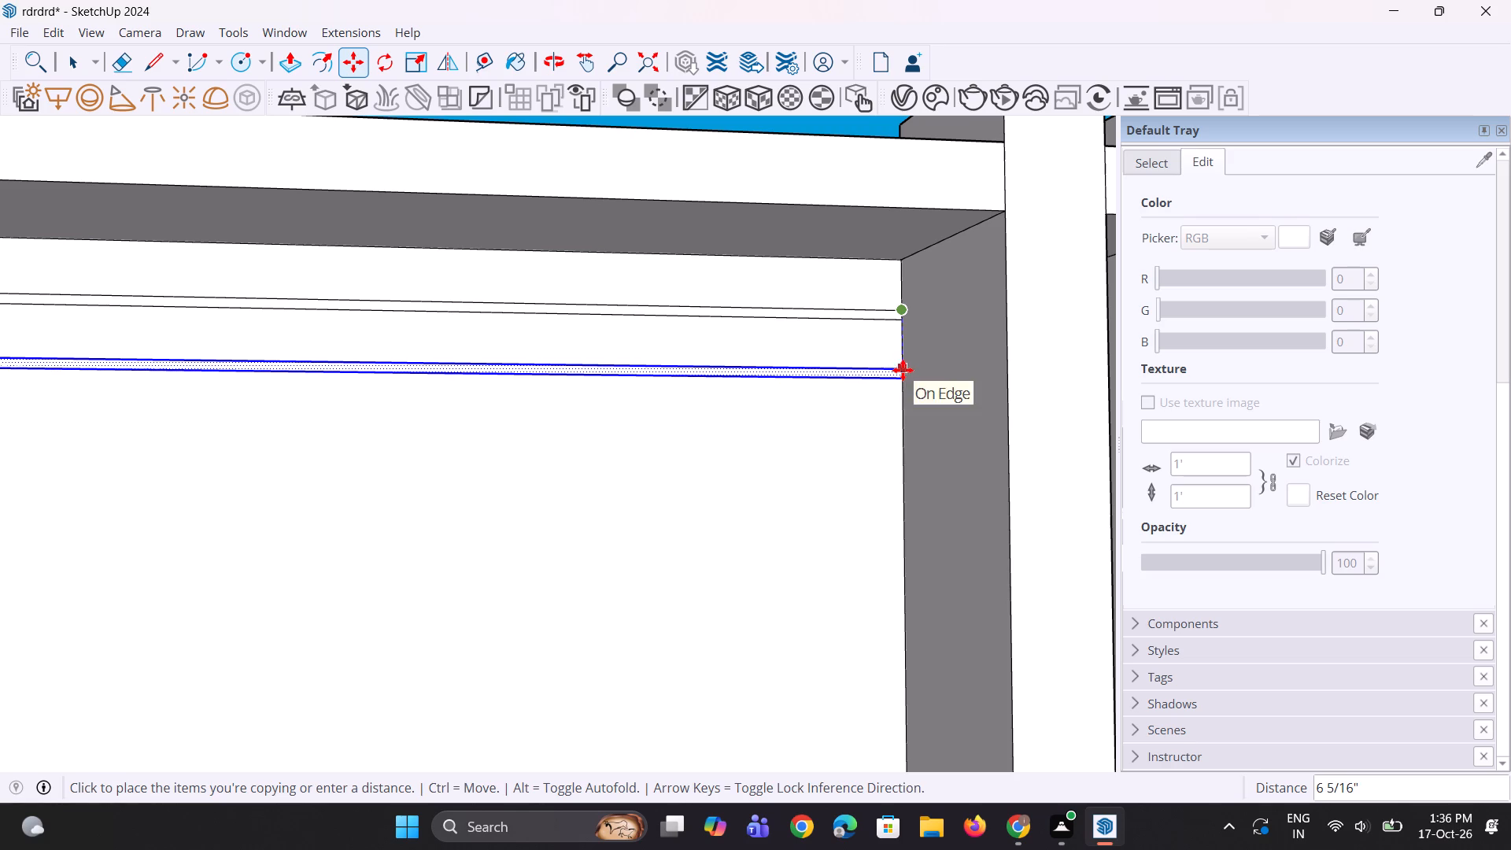
text(*75)
key(Return)
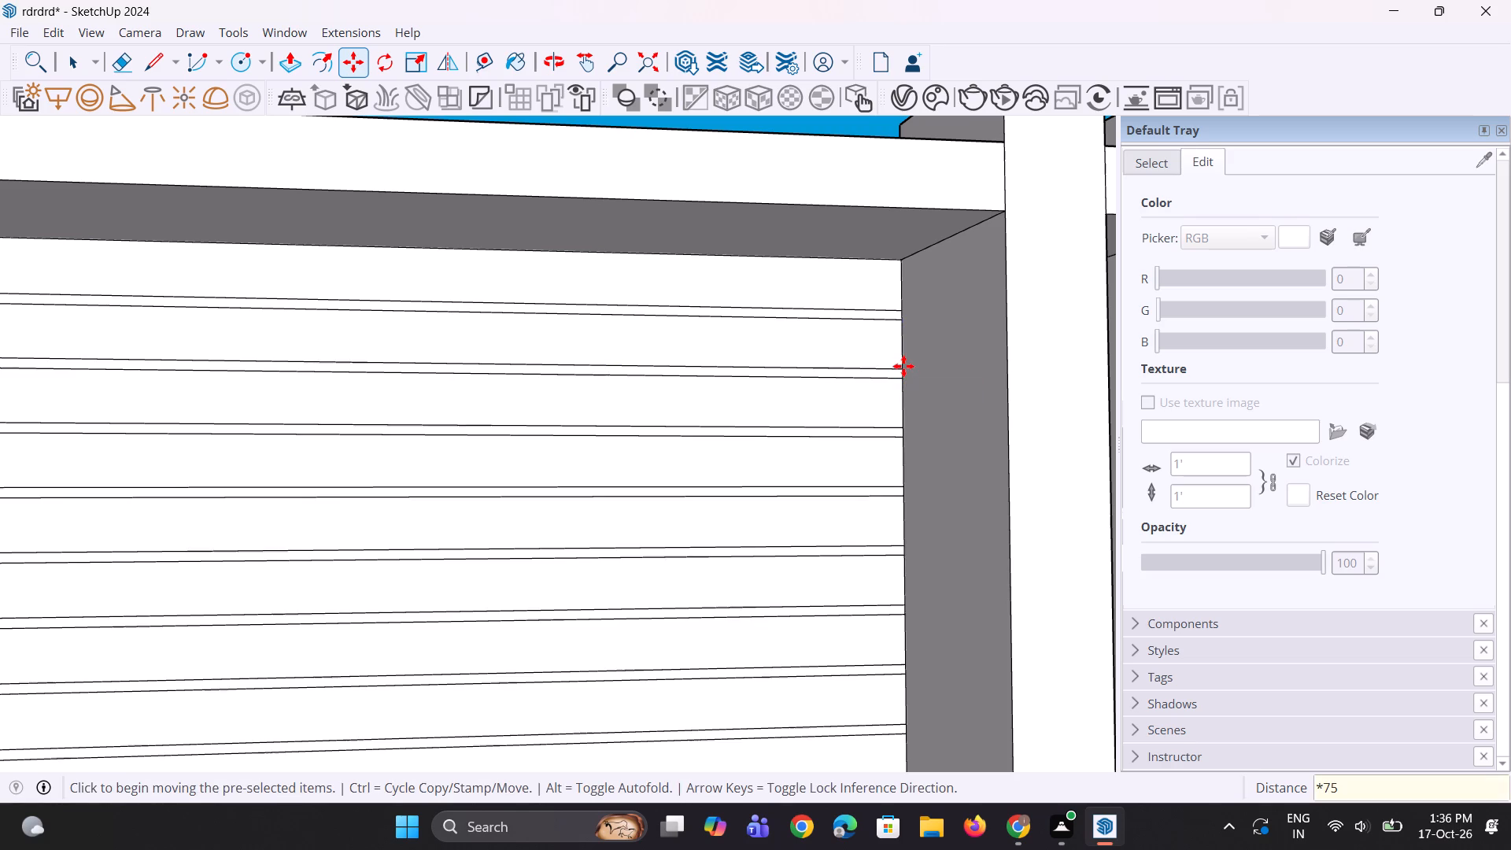
scroll(825, 357, down, 20)
scroll(825, 357, down, 9)
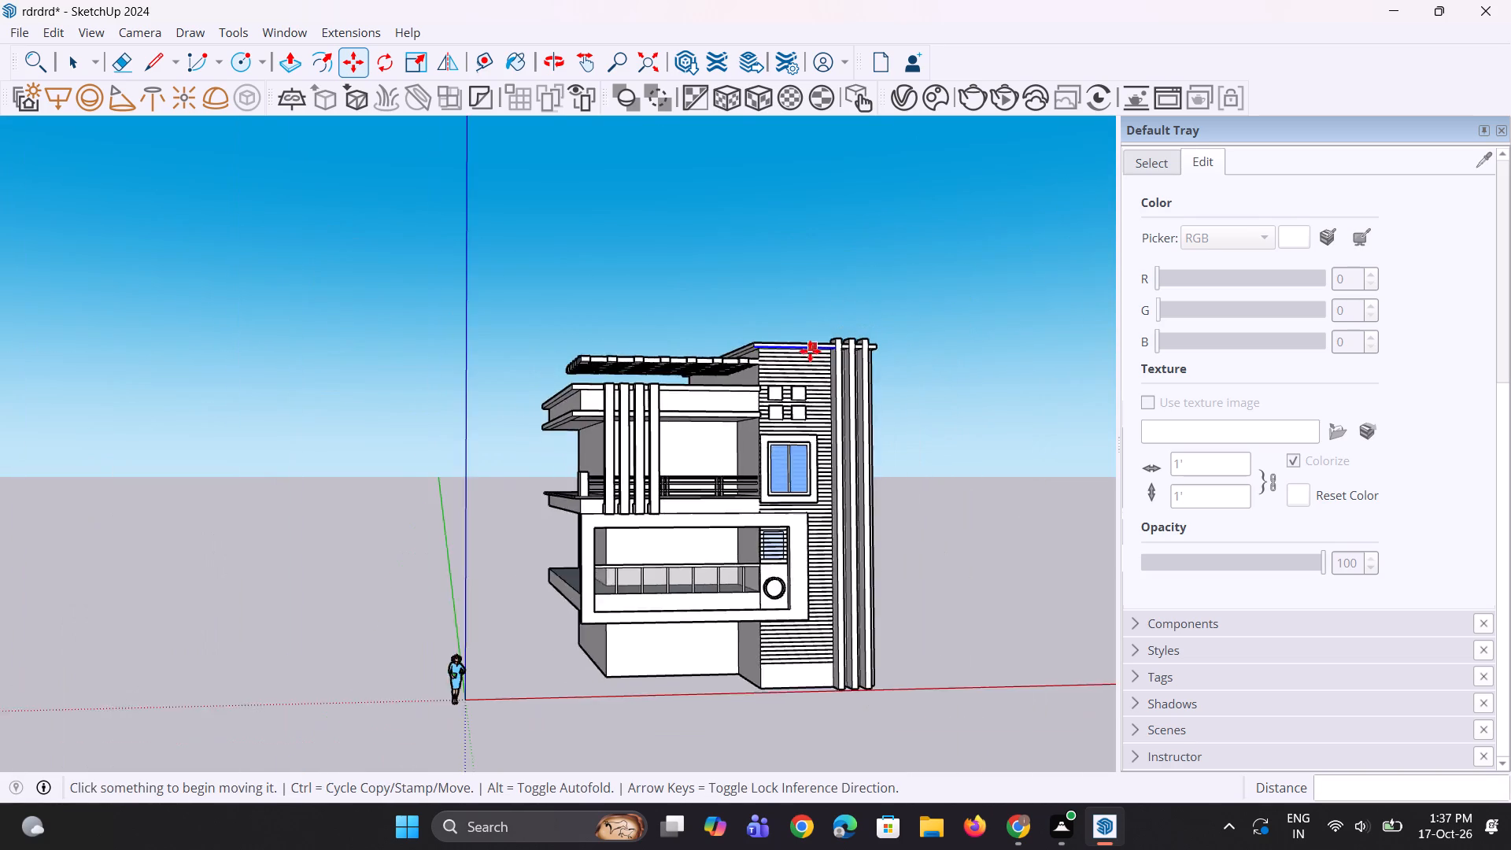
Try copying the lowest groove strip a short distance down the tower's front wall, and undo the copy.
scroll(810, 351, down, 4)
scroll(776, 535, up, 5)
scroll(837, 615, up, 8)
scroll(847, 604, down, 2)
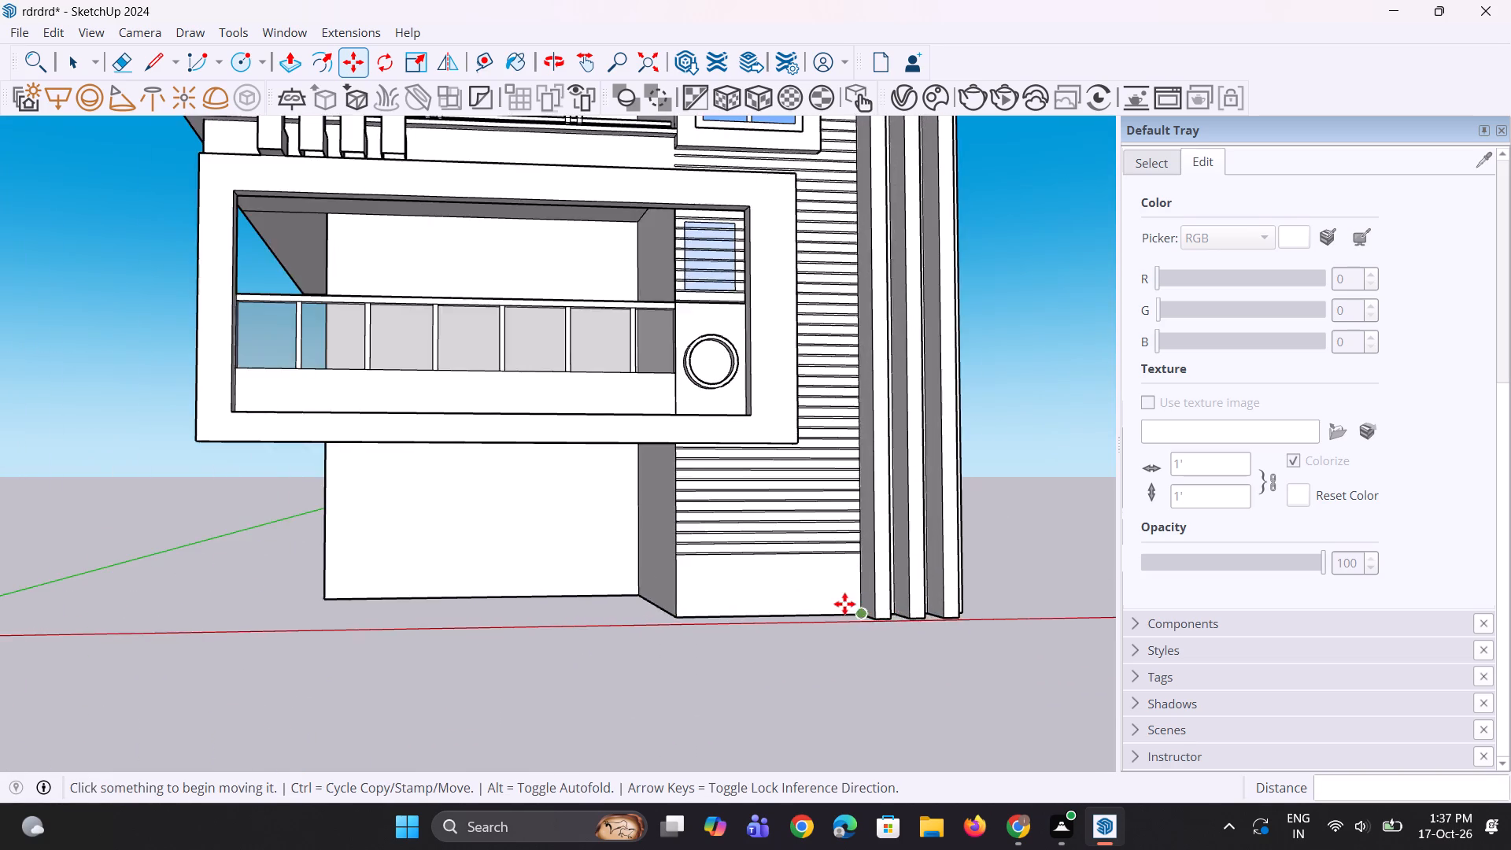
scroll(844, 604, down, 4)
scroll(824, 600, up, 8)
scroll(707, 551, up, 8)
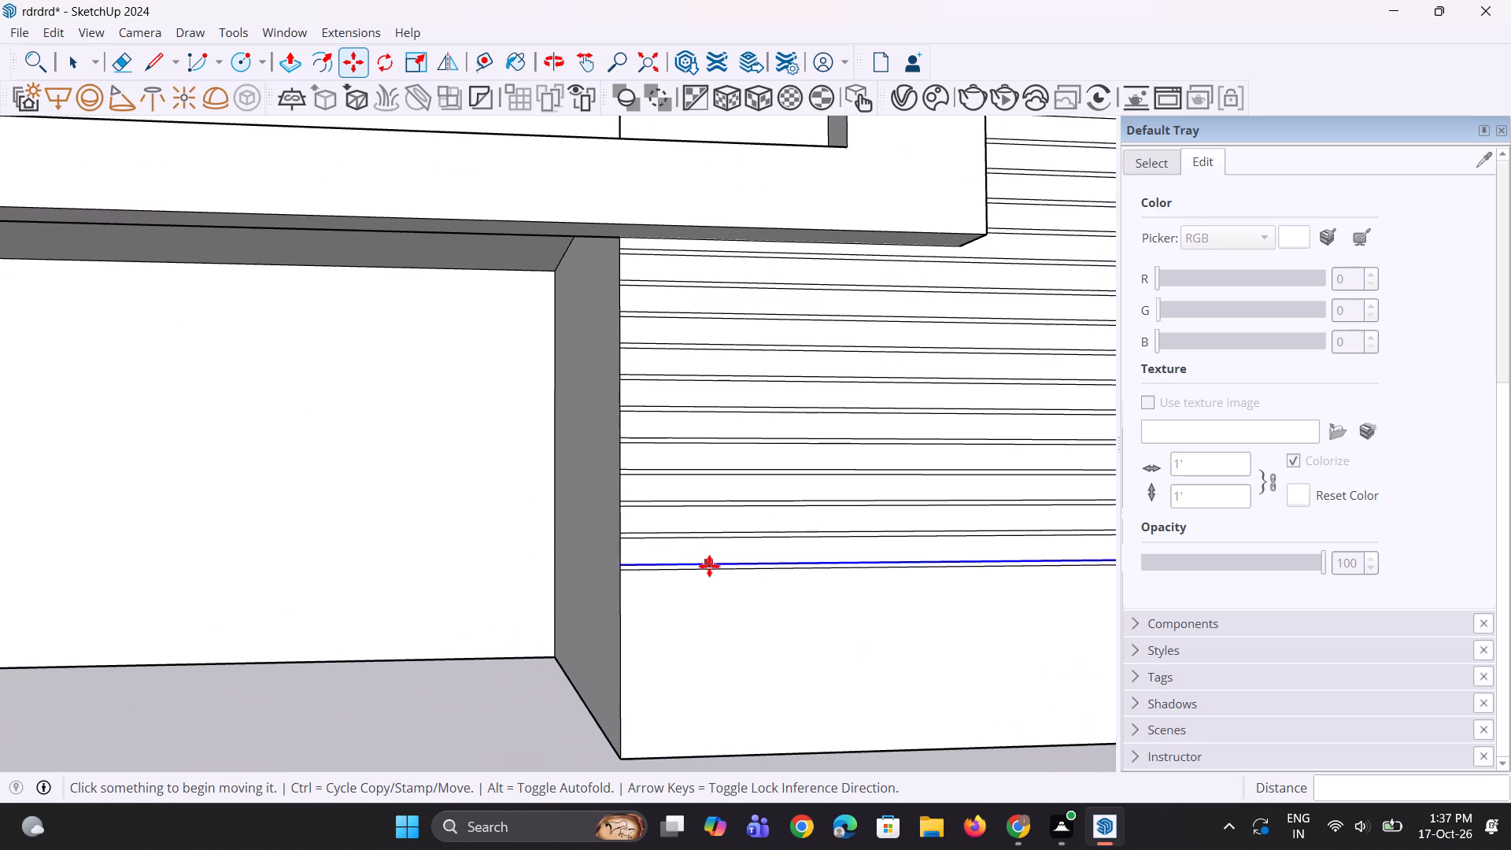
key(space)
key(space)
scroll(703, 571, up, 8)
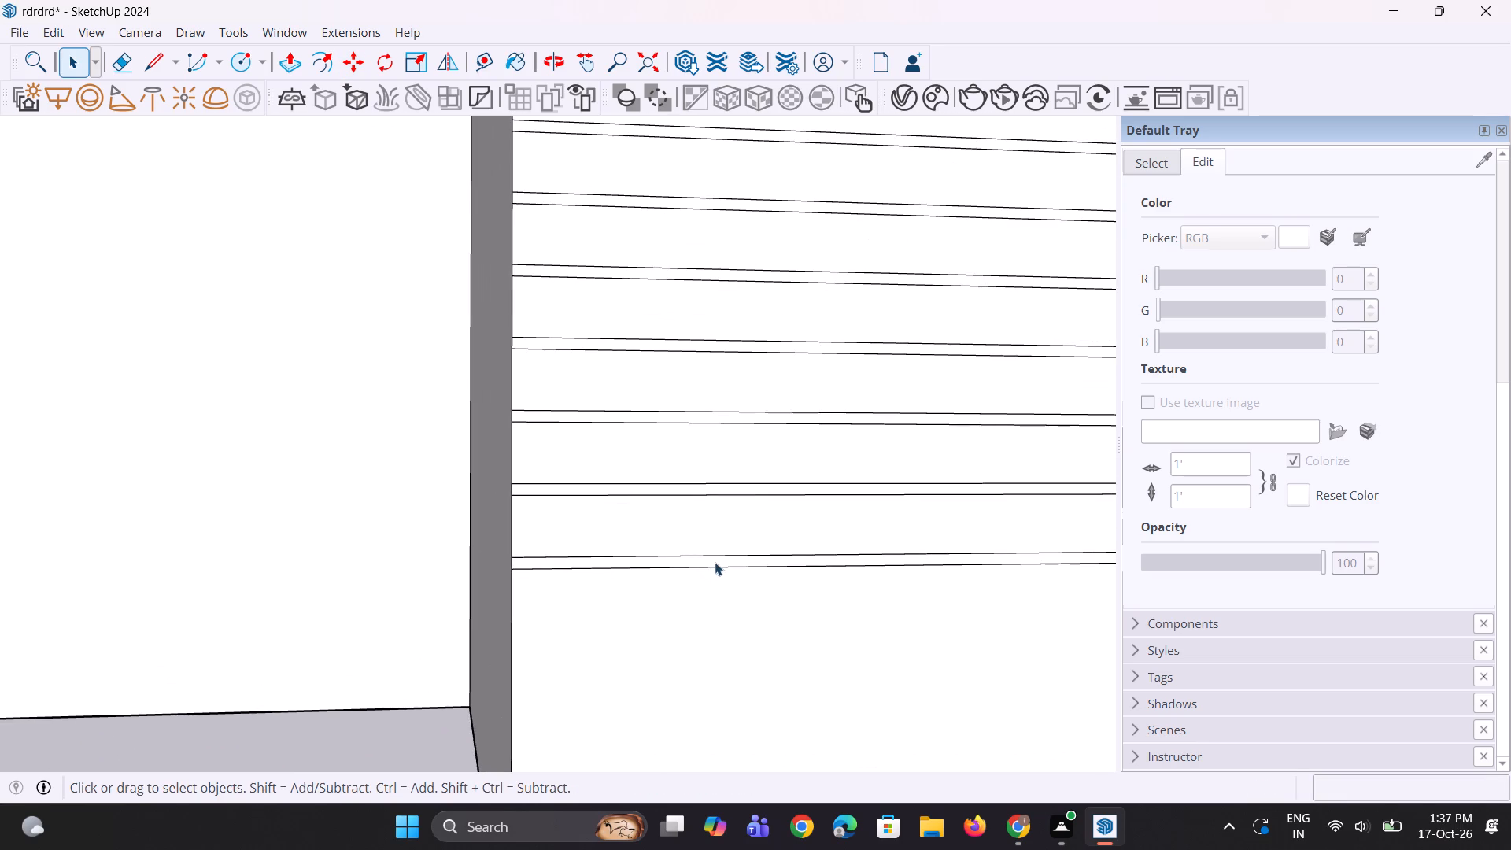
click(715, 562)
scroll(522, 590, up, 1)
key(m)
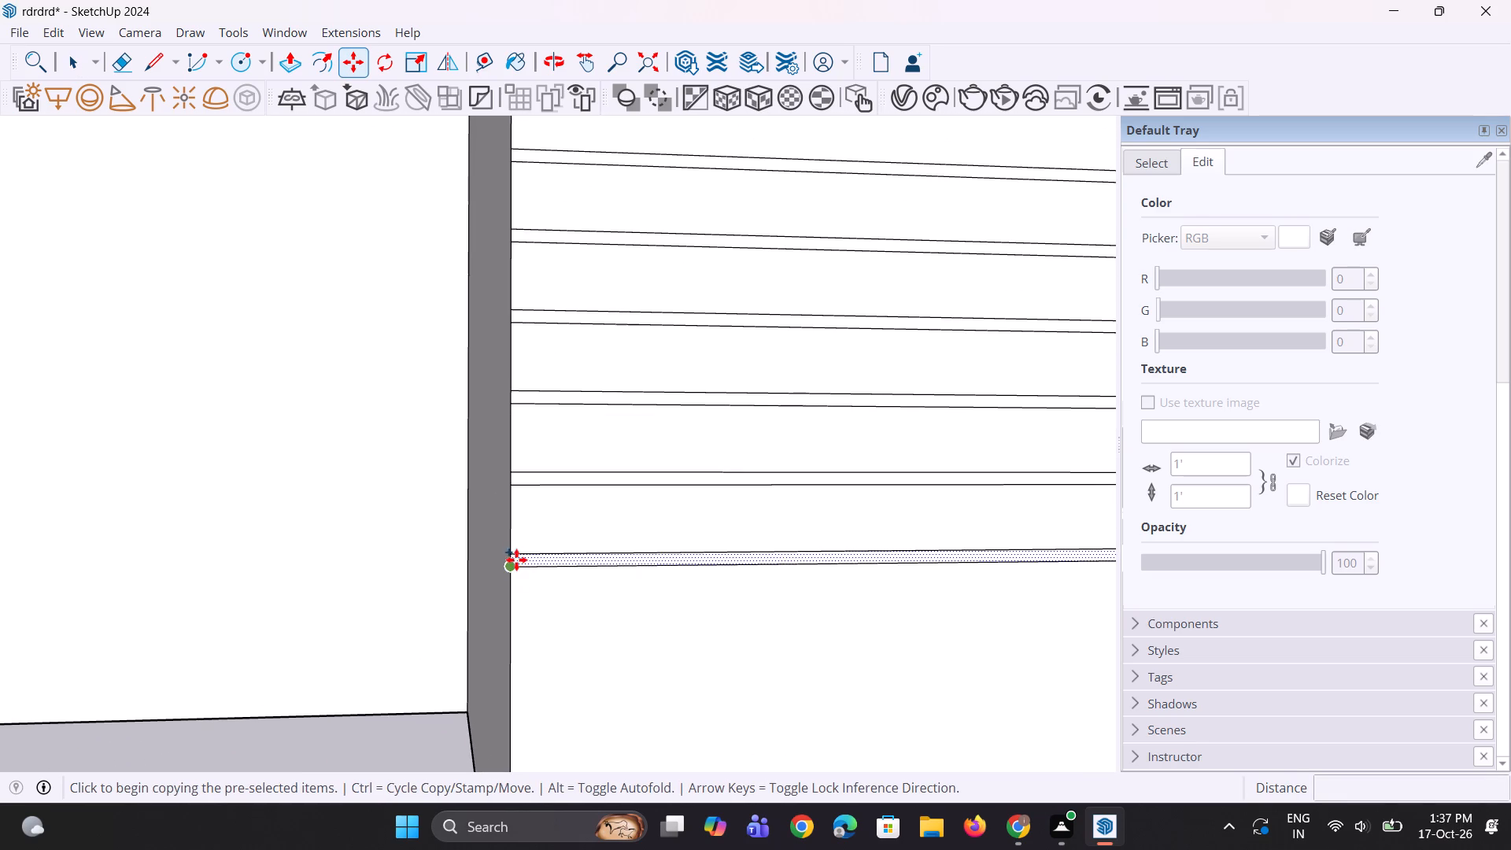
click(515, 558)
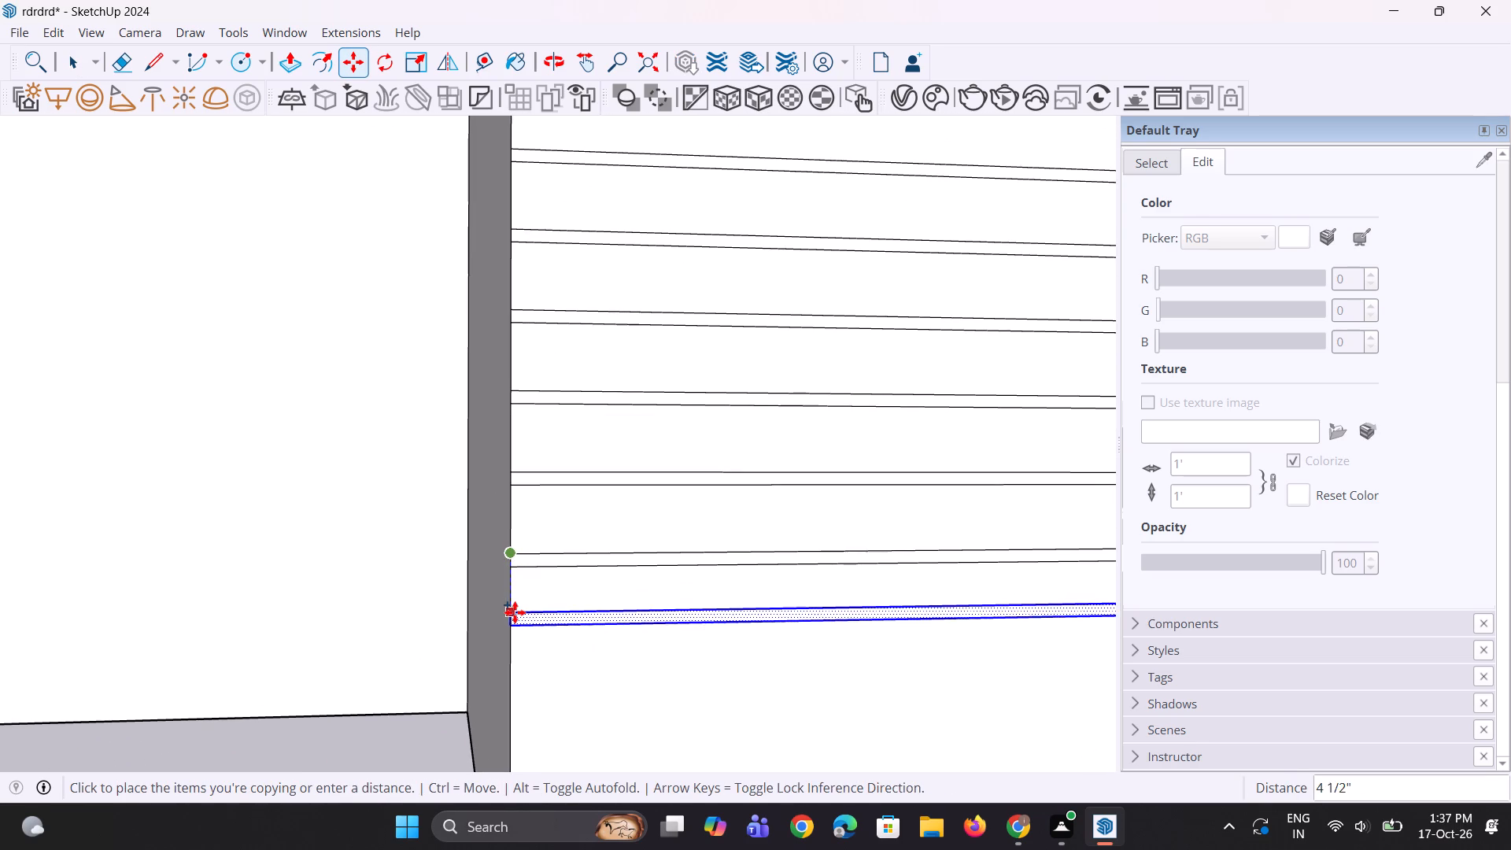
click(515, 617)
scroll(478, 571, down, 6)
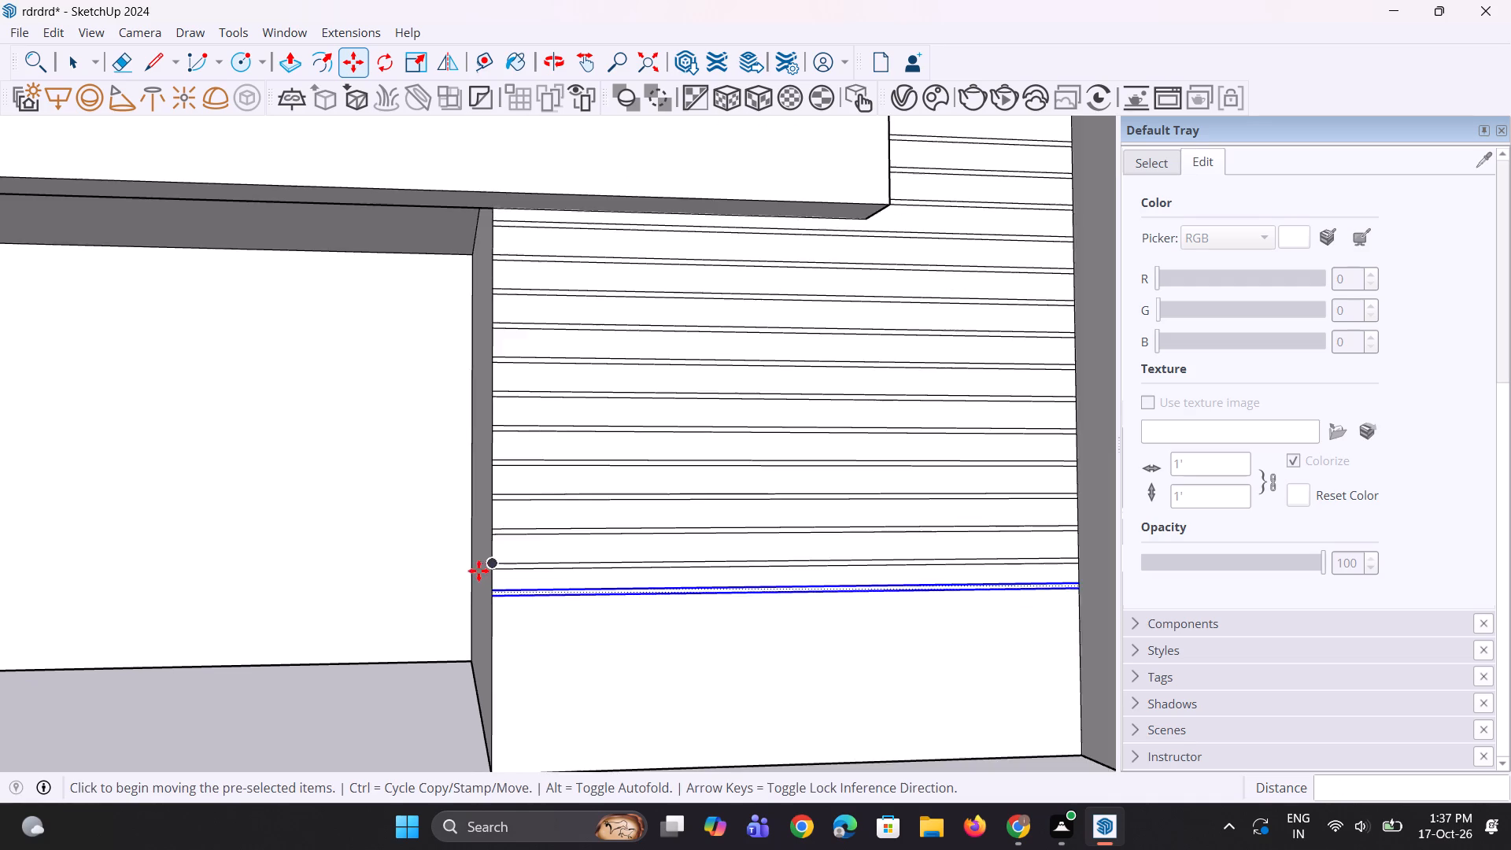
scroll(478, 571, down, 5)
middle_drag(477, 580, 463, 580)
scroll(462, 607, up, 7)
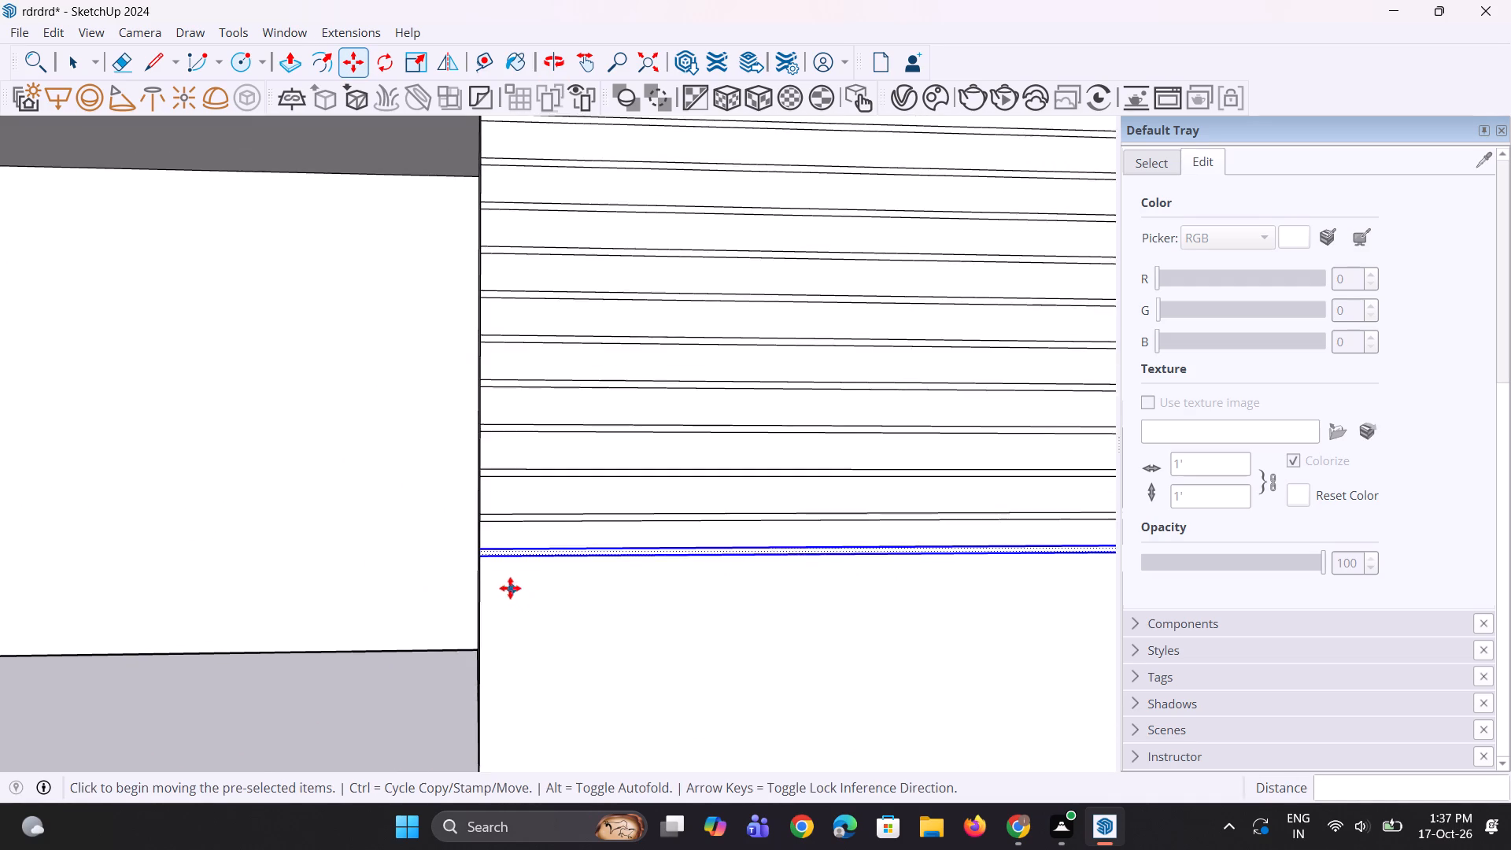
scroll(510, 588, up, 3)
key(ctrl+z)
Copy the lowest groove strip down about 5 3/16" and array it with *10 down to the tower's base.
scroll(497, 532, up, 4)
key(space)
key(space)
click(528, 475)
key(m)
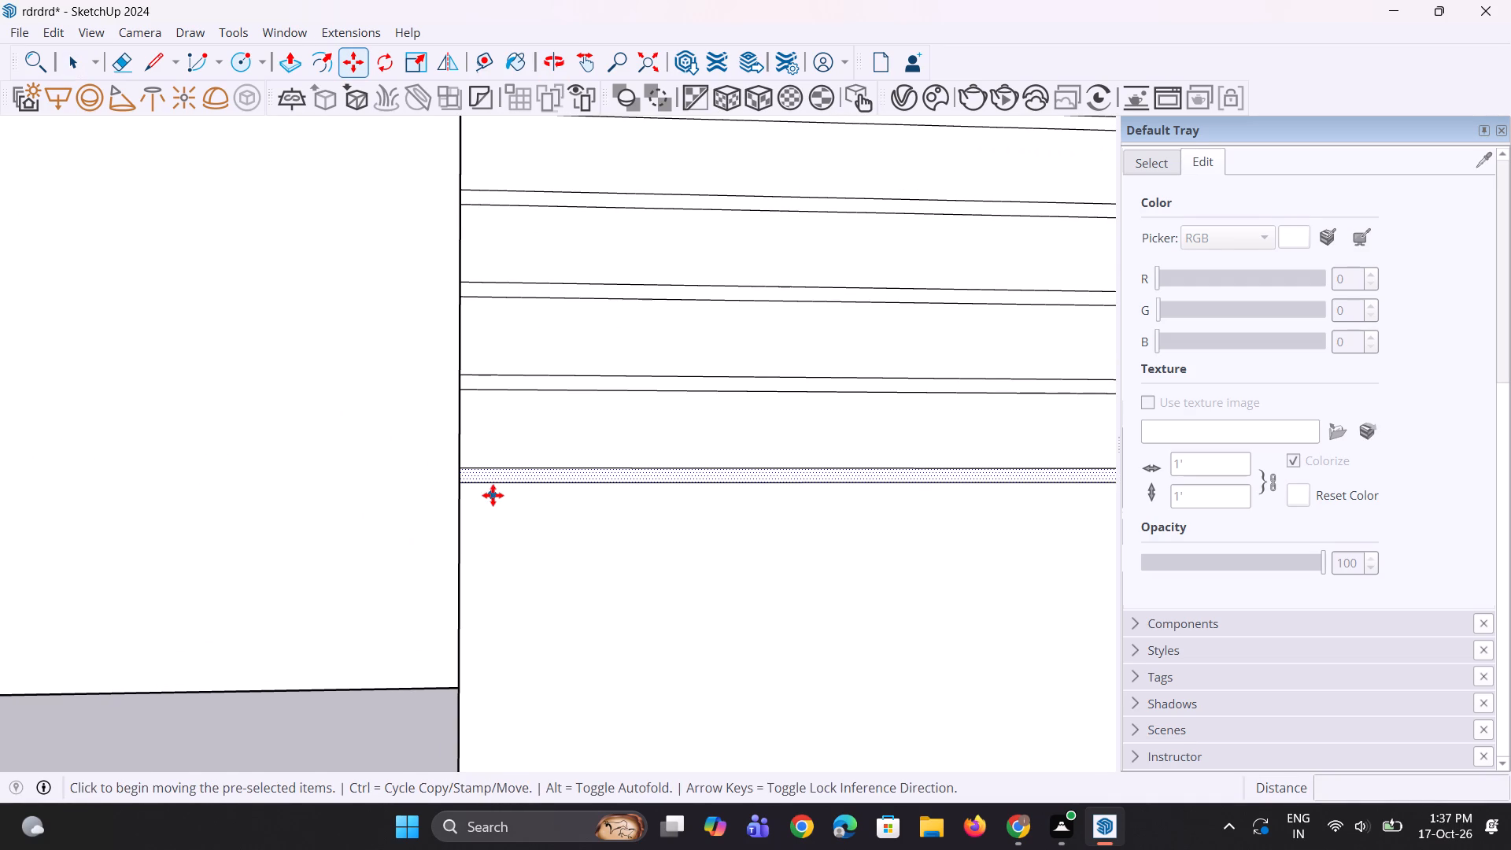
click(455, 473)
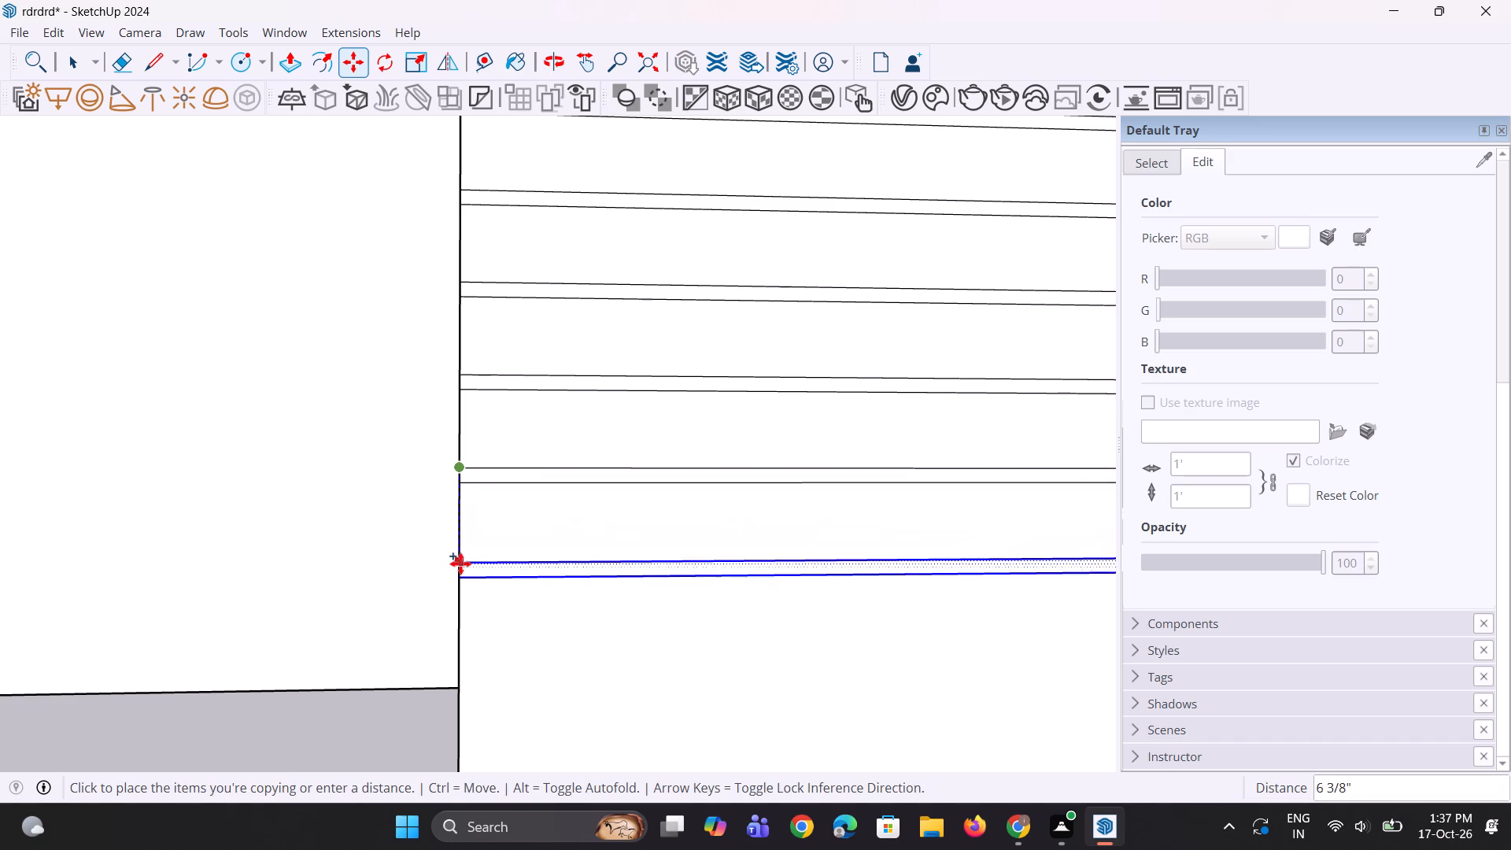
click(460, 545)
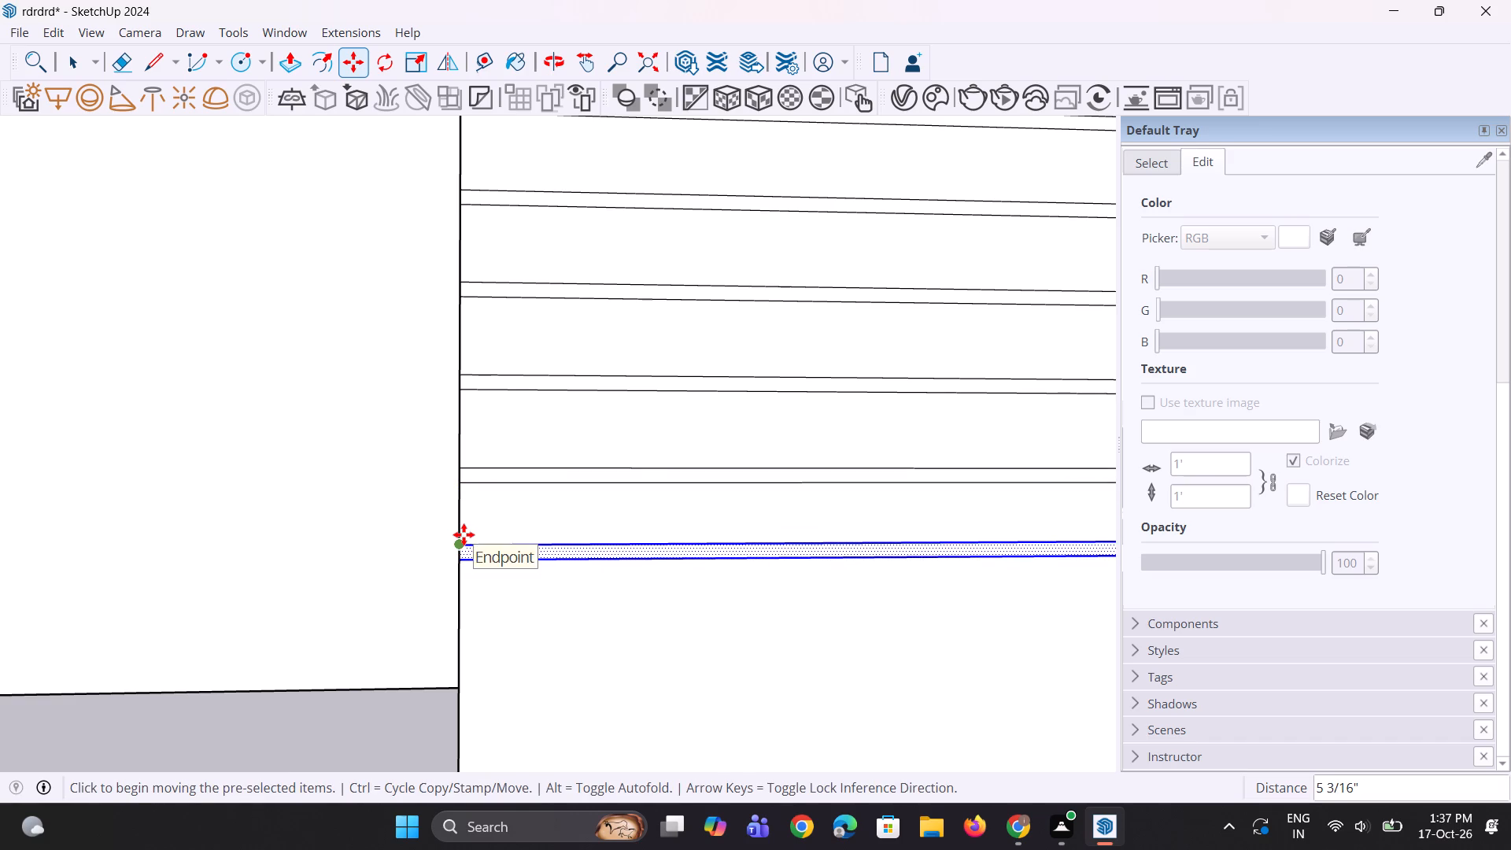
text(*10)
key(Return)
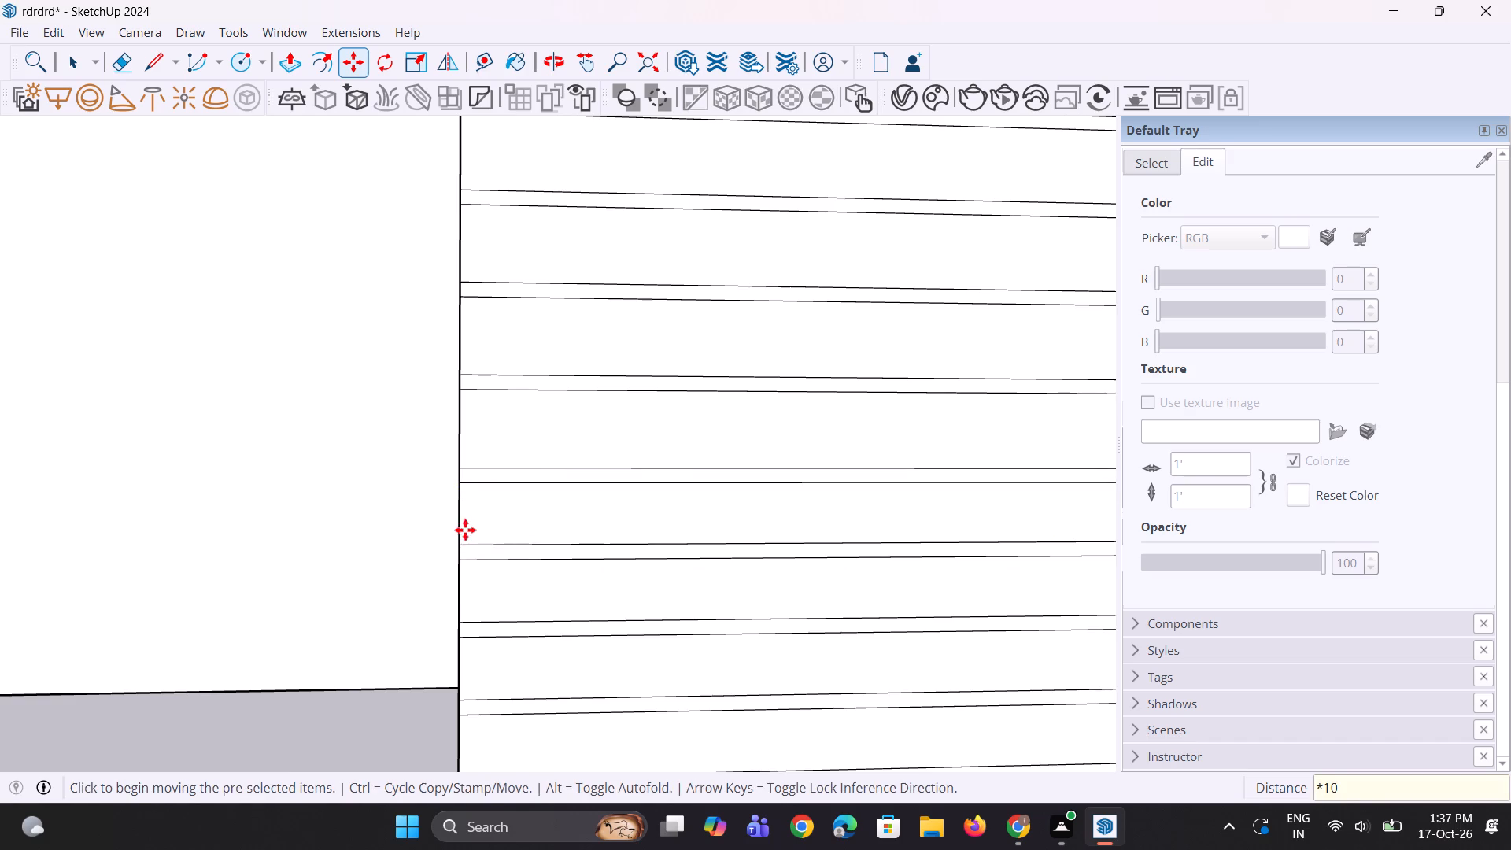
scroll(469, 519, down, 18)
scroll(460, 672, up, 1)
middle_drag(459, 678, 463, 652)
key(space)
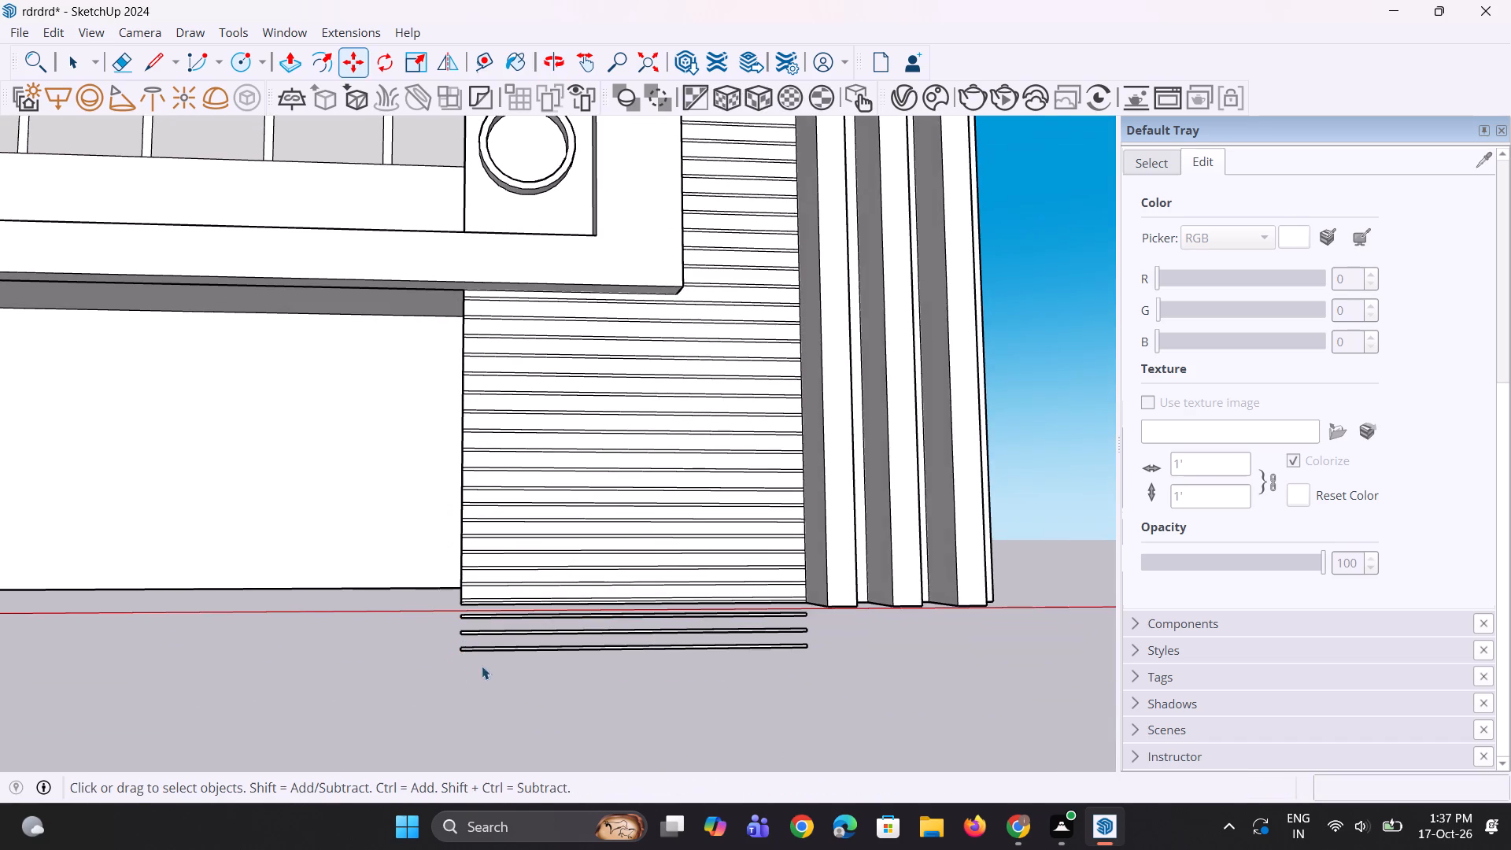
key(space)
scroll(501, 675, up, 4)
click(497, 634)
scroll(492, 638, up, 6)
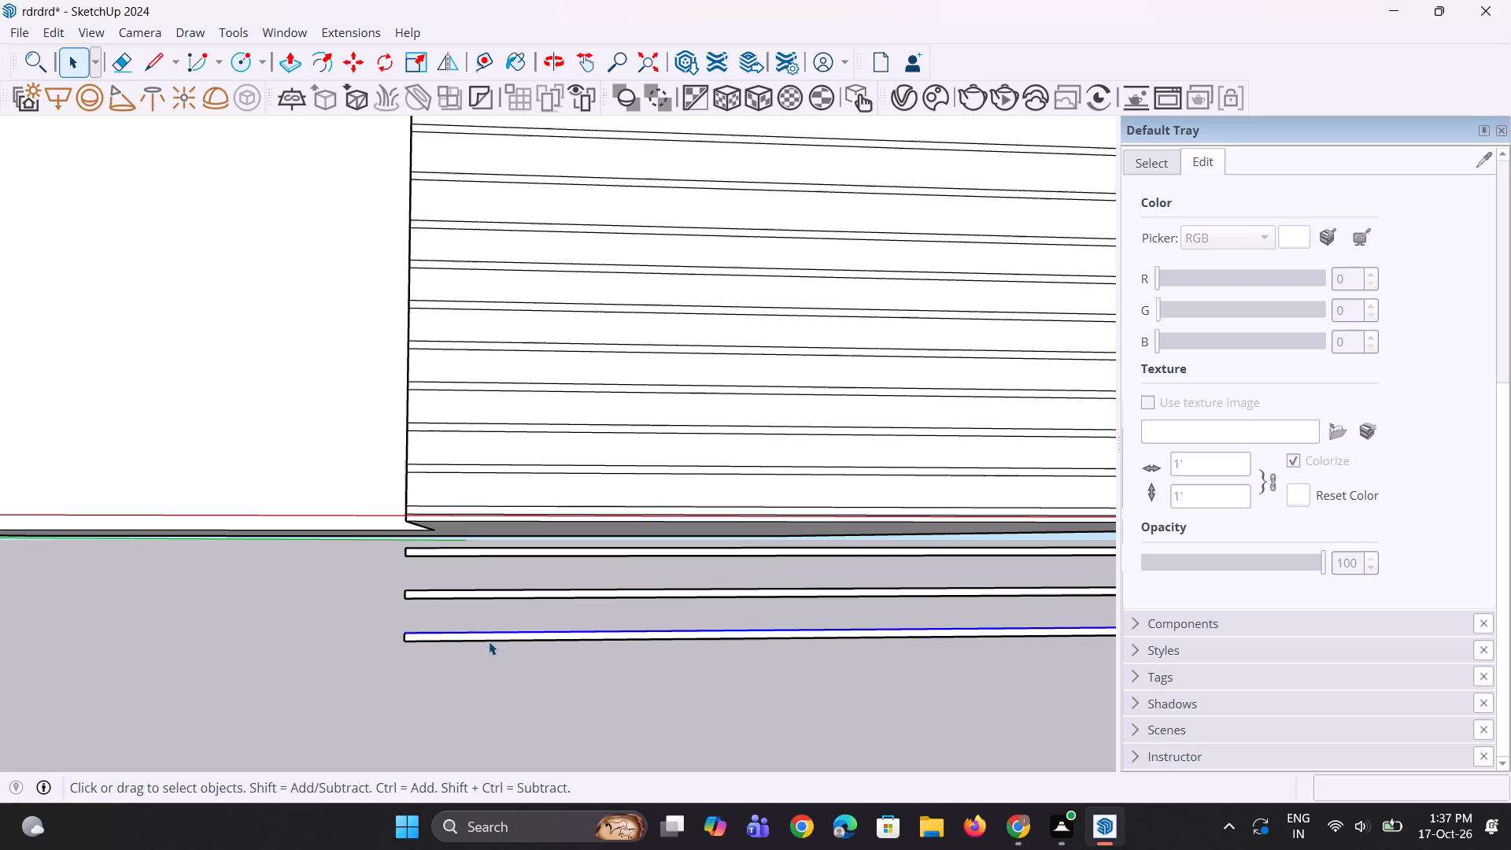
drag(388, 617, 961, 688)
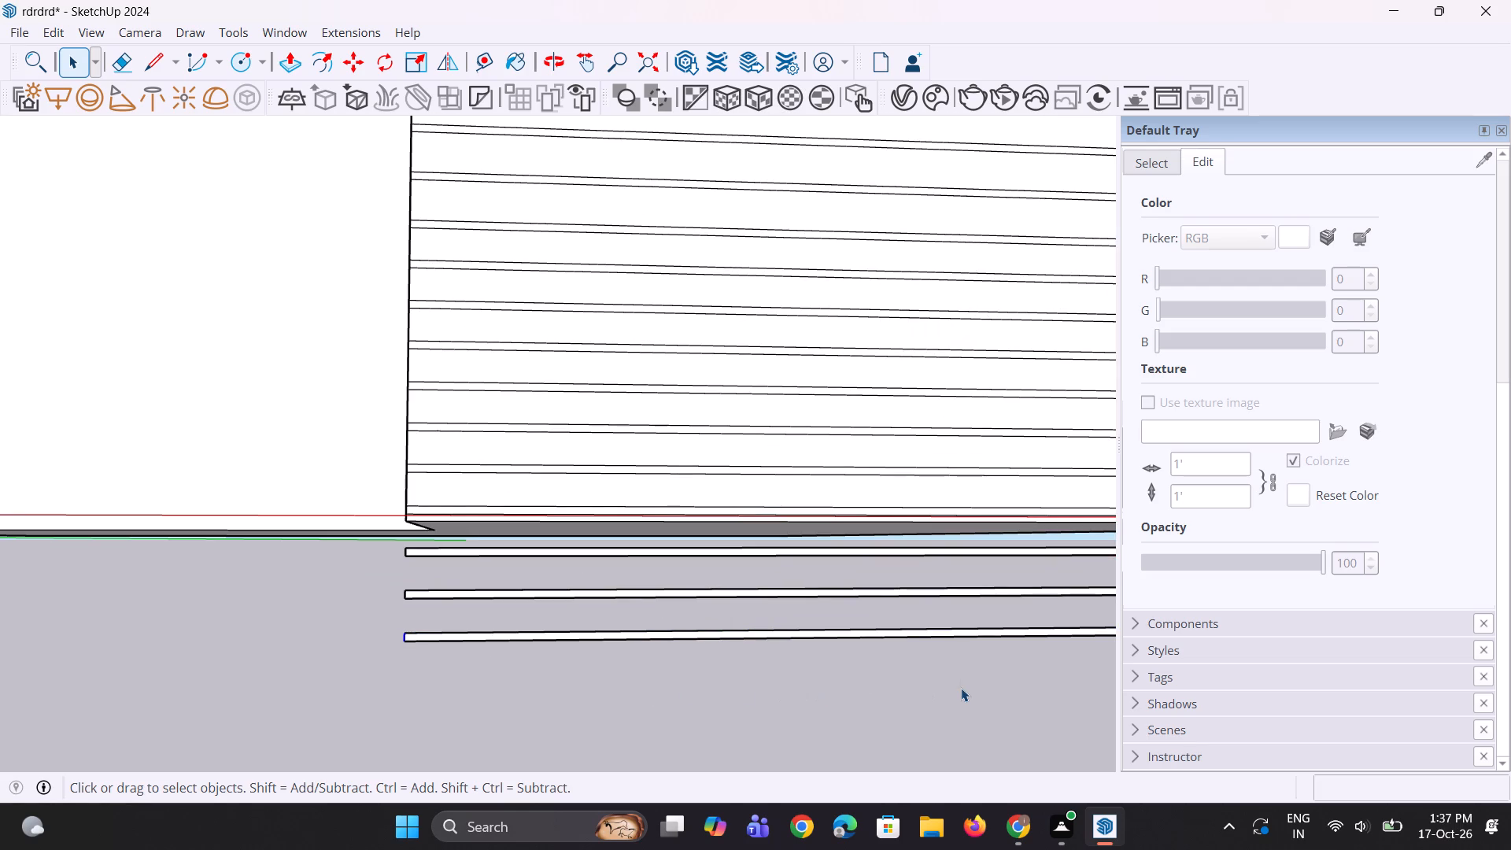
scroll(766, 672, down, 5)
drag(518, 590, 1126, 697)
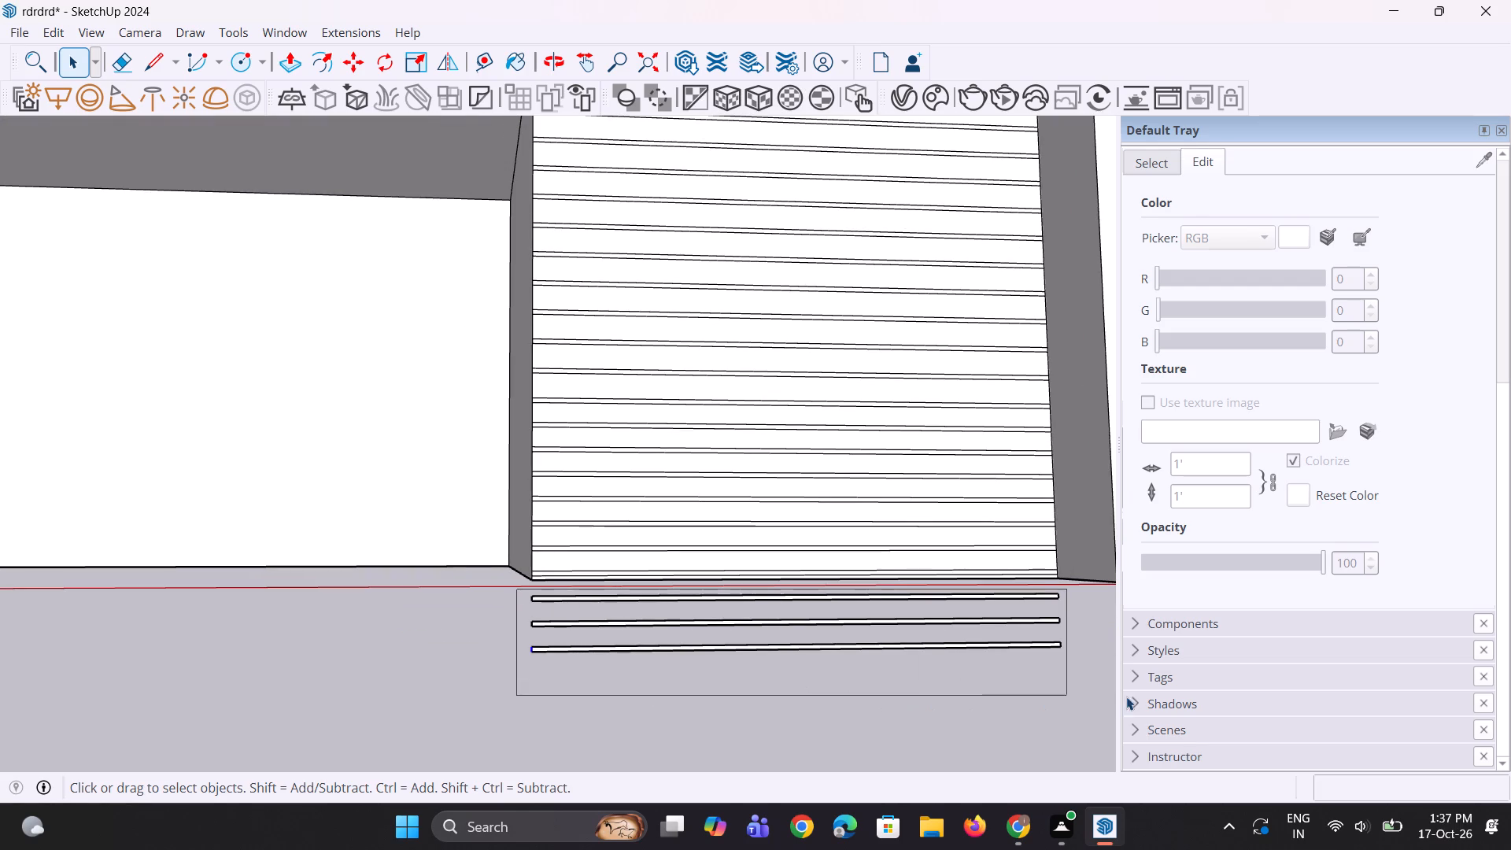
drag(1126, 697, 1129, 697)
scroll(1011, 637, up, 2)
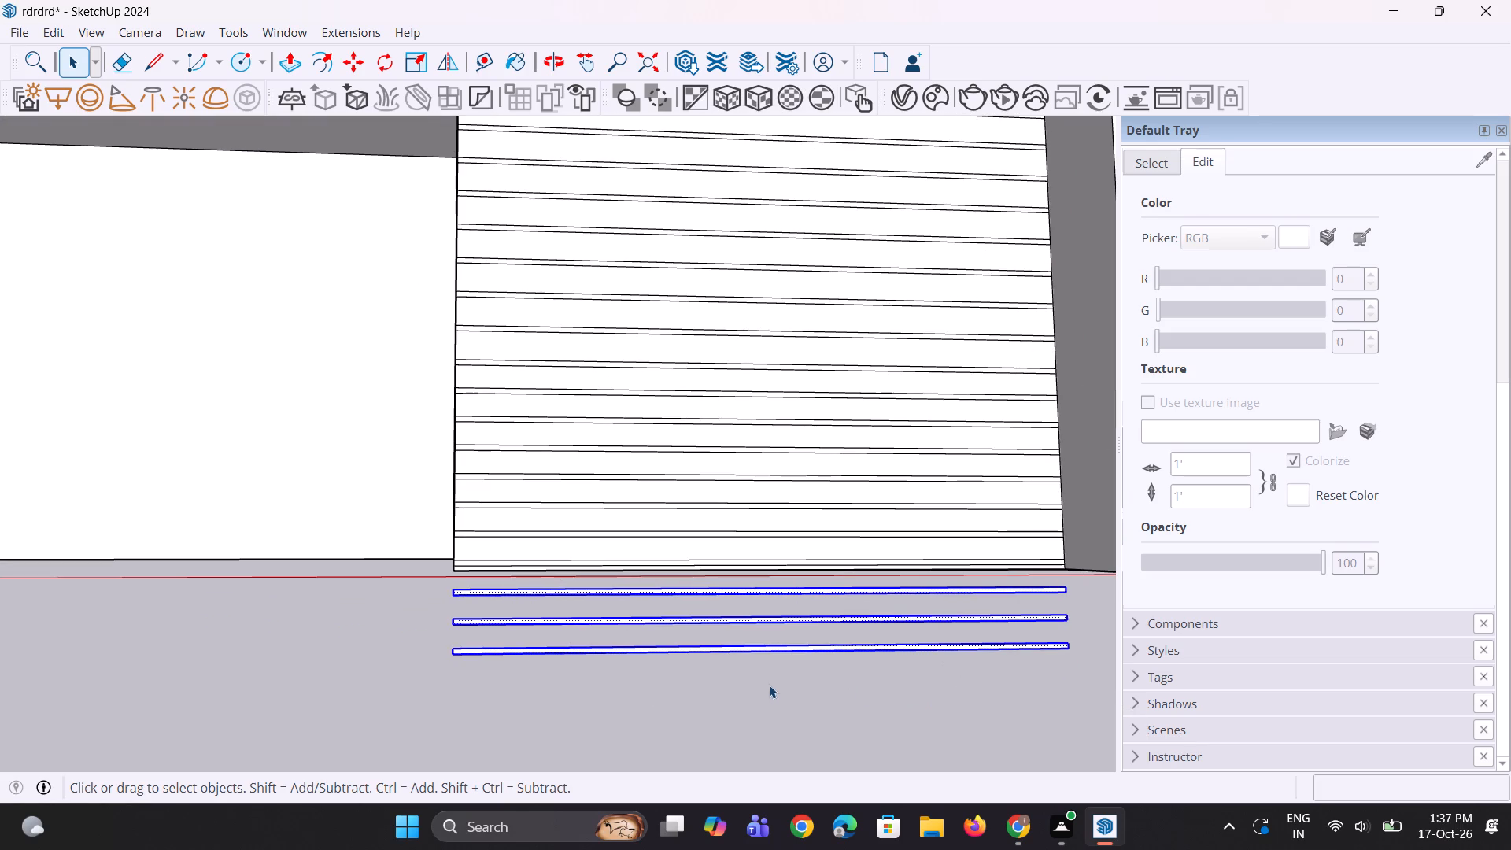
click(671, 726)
Erase the lowest two surplus groove strips hanging below the base of the tower's front wall.
scroll(600, 649, up, 6)
key(e)
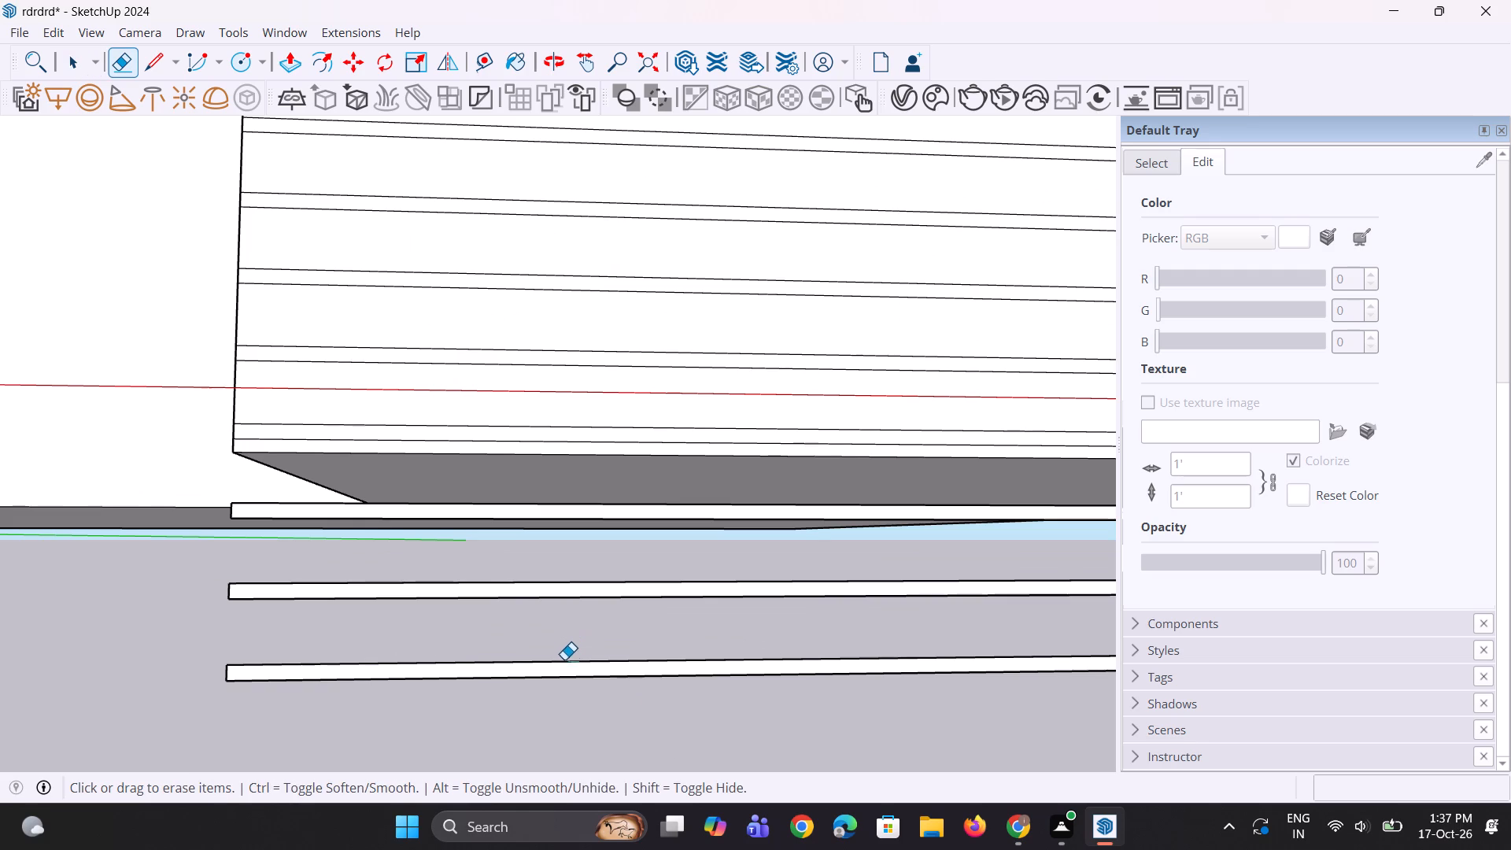
click(563, 662)
click(559, 676)
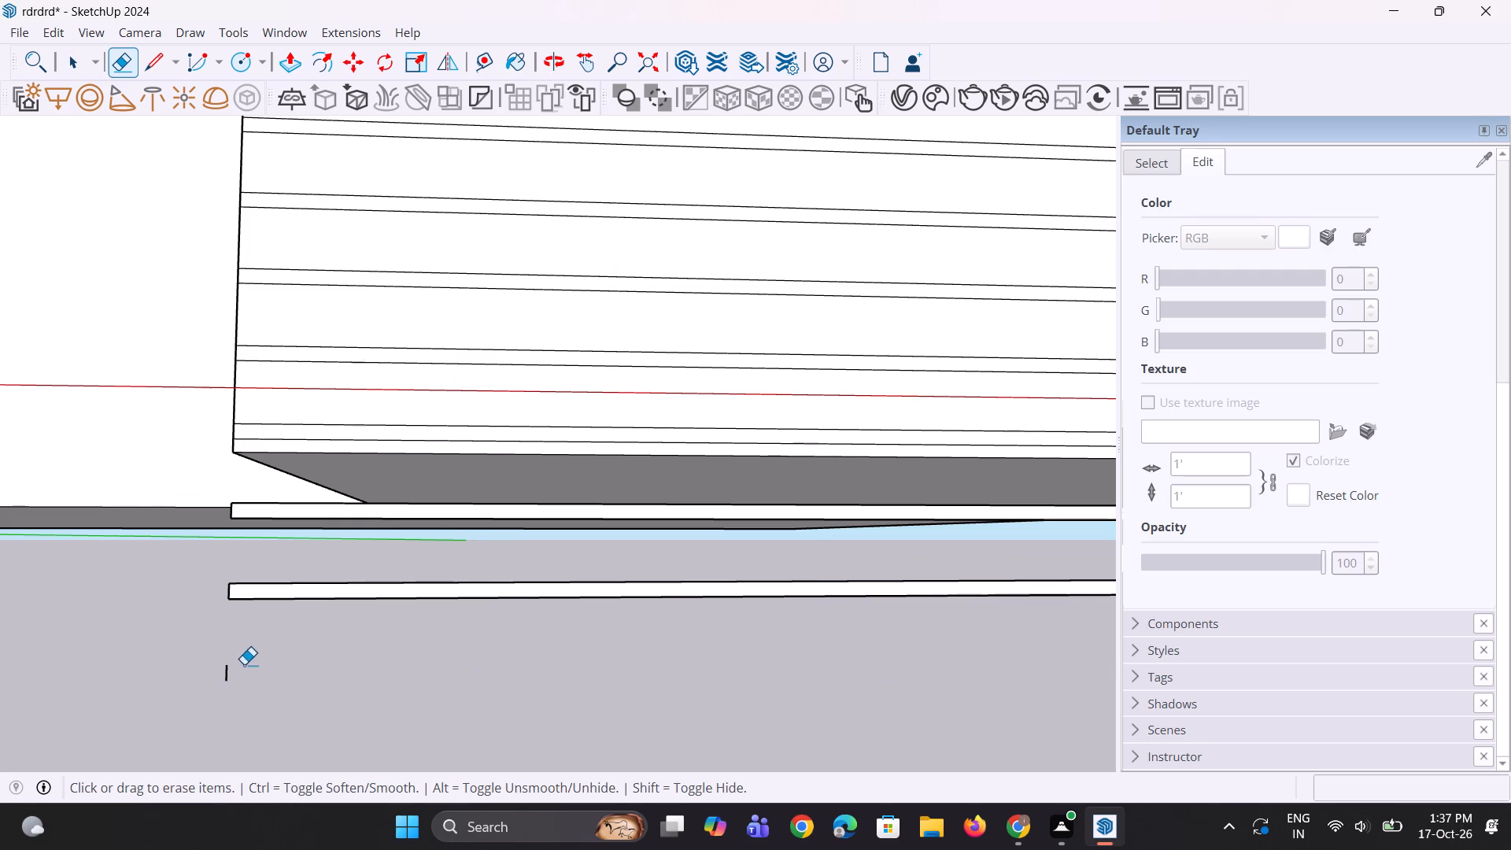
click(227, 673)
scroll(124, 694, down, 5)
scroll(781, 708, up, 3)
scroll(947, 691, up, 1)
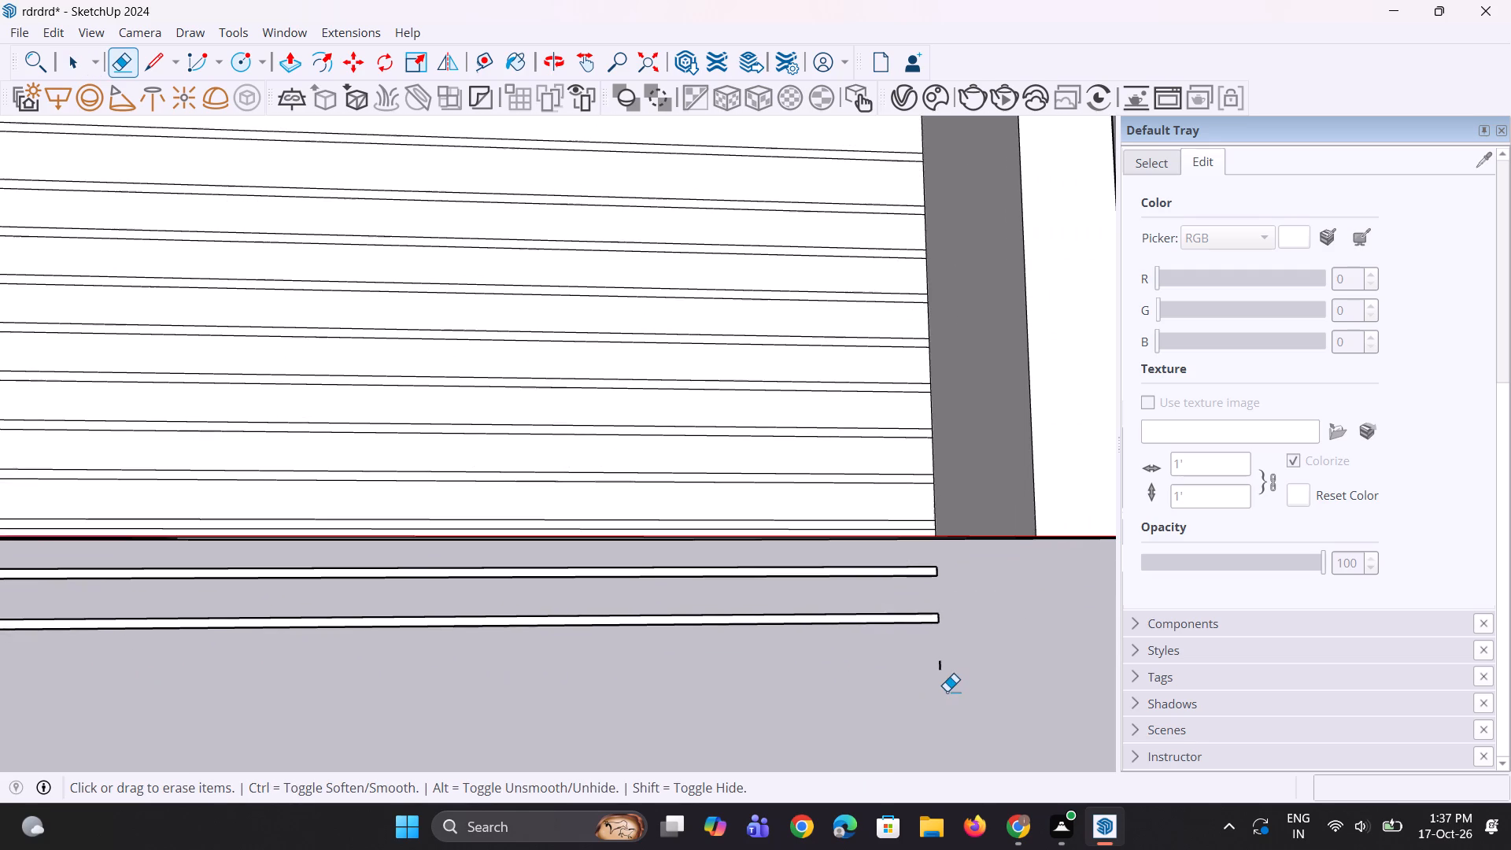
scroll(947, 691, up, 1)
click(938, 667)
click(937, 623)
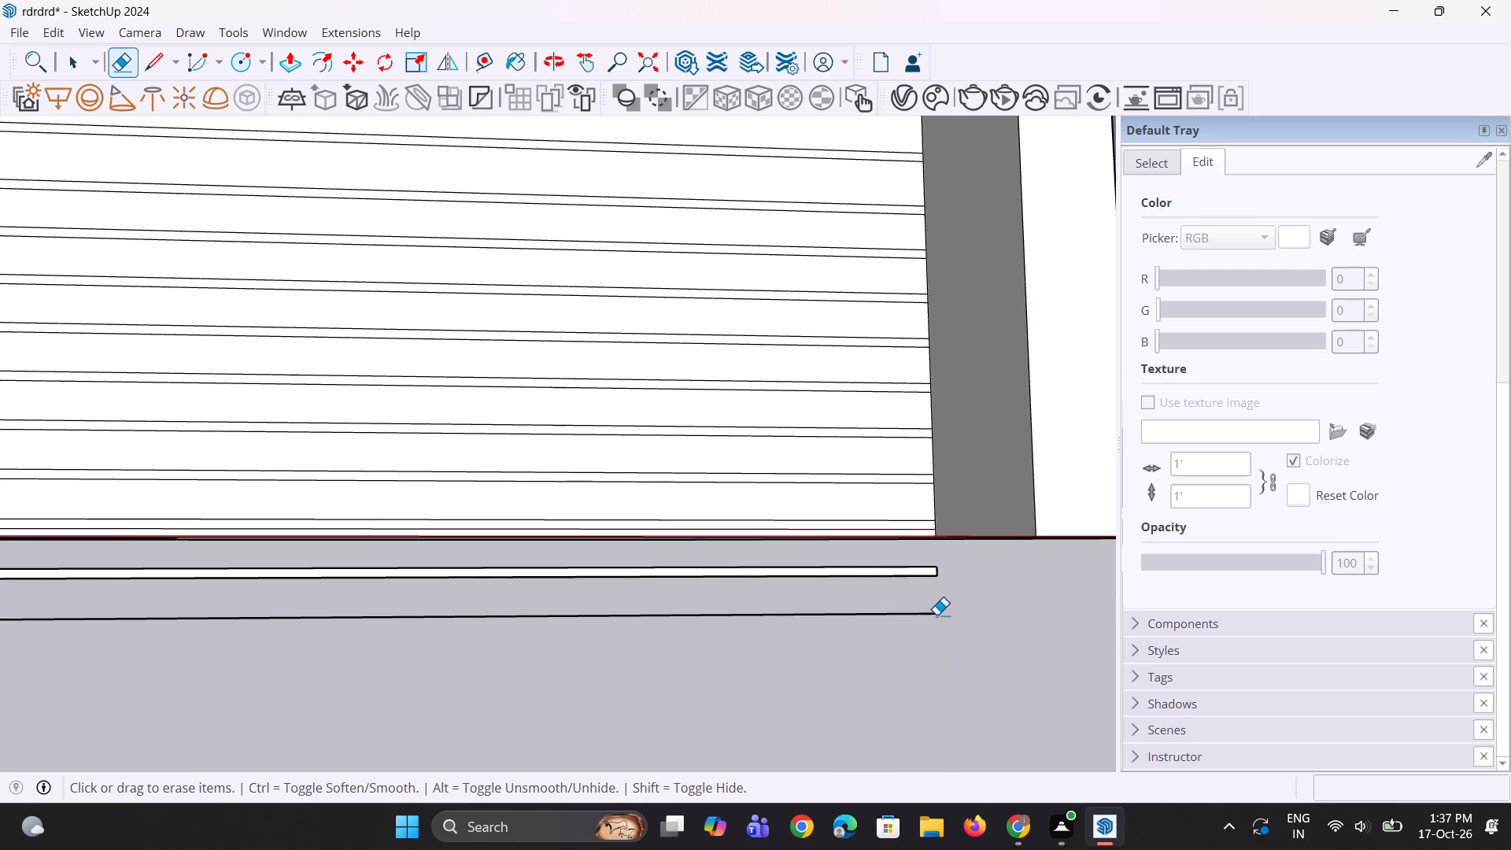
click(937, 615)
scroll(937, 652, down, 4)
scroll(348, 606, up, 2)
scroll(220, 655, up, 3)
click(201, 643)
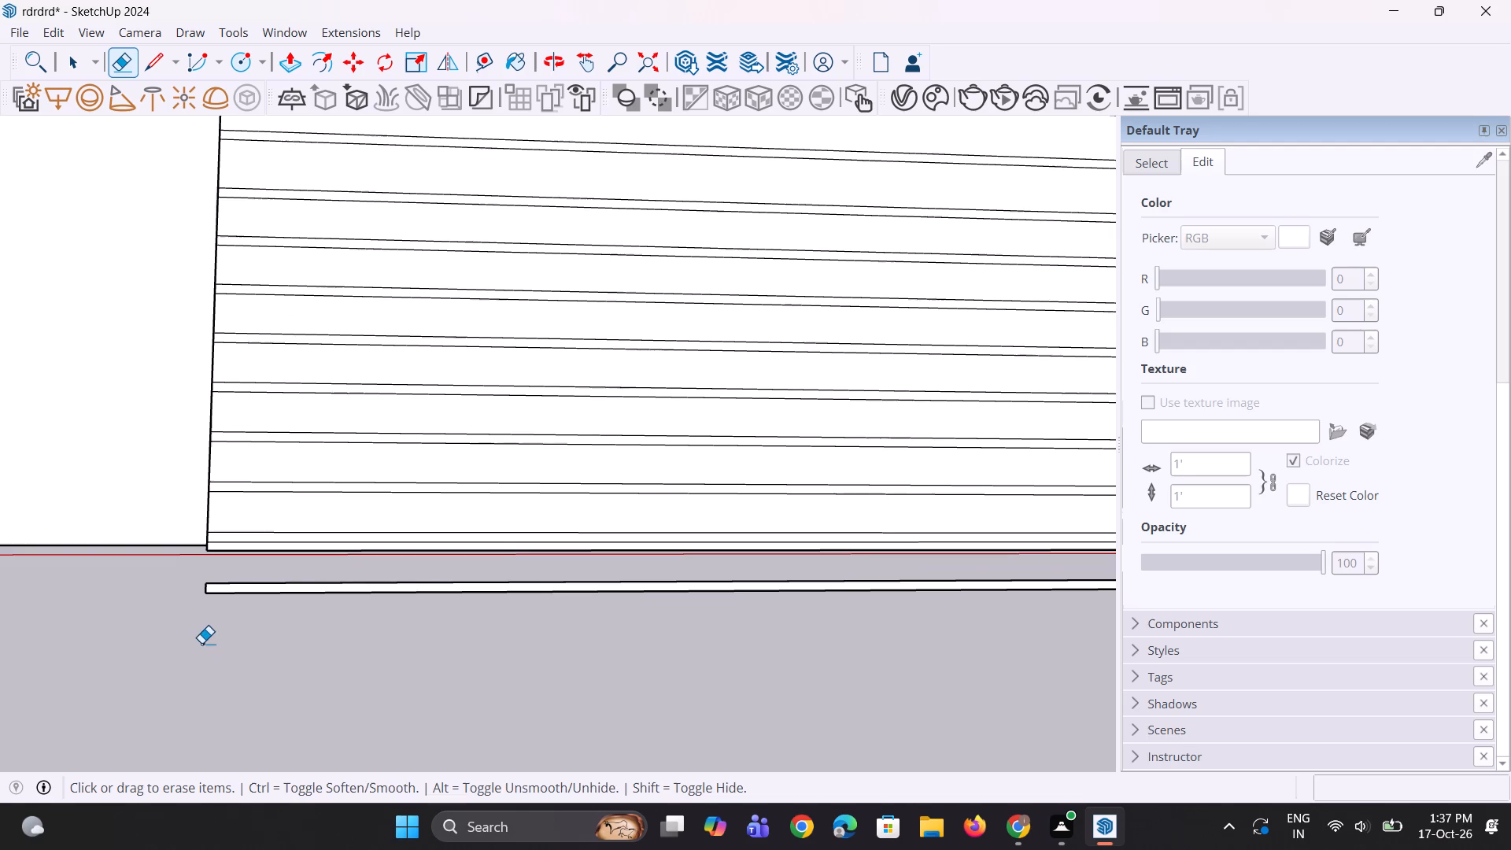
Erase the remaining surplus groove strip just below the tower's base, including its short end edges.
click(212, 591)
click(205, 592)
click(209, 598)
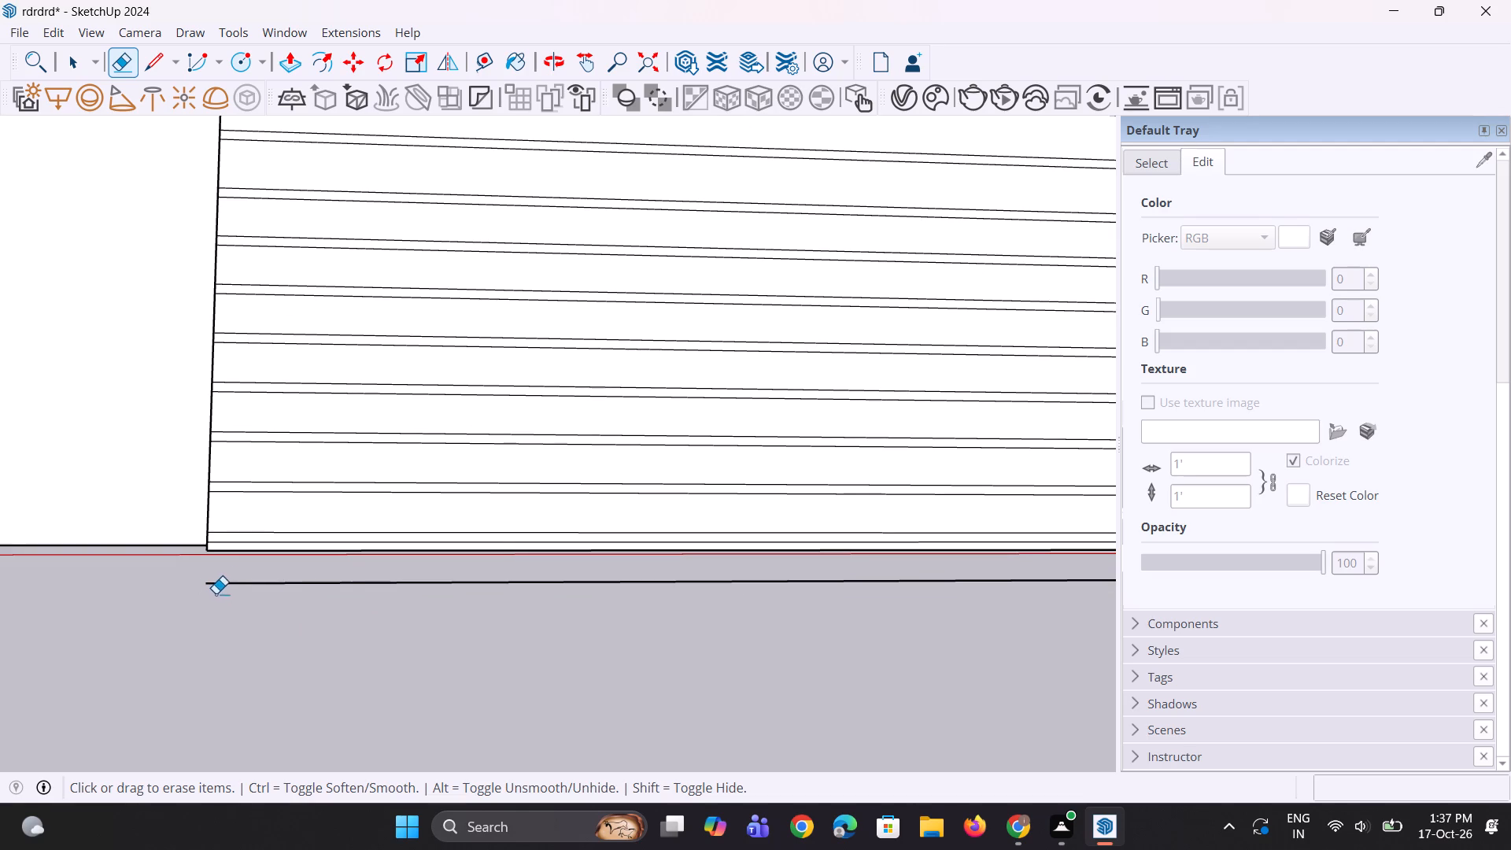
click(227, 587)
click(242, 586)
scroll(207, 590, down, 1)
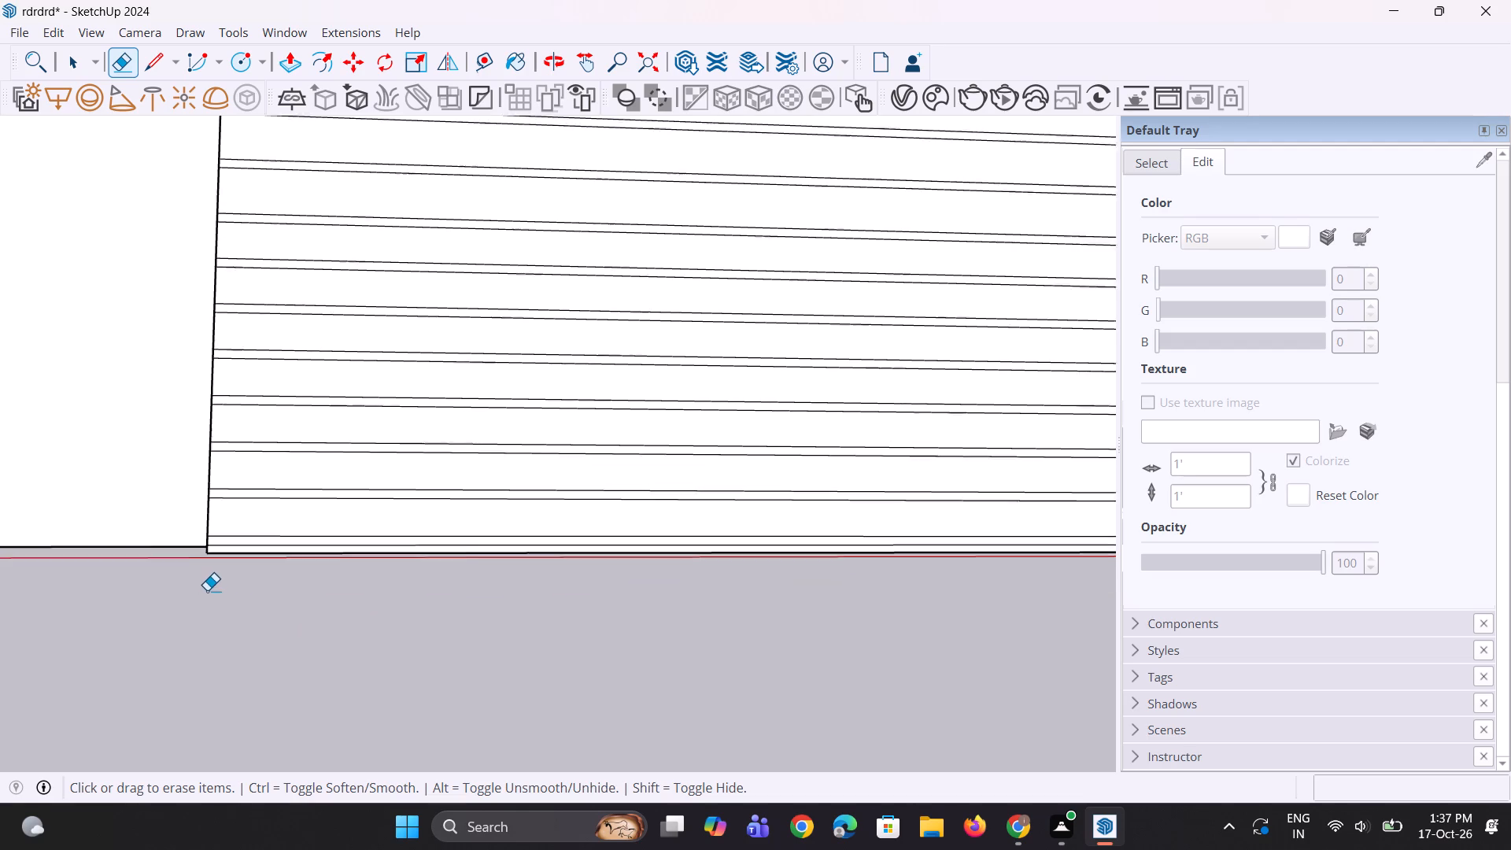
scroll(207, 590, down, 5)
scroll(865, 622, up, 5)
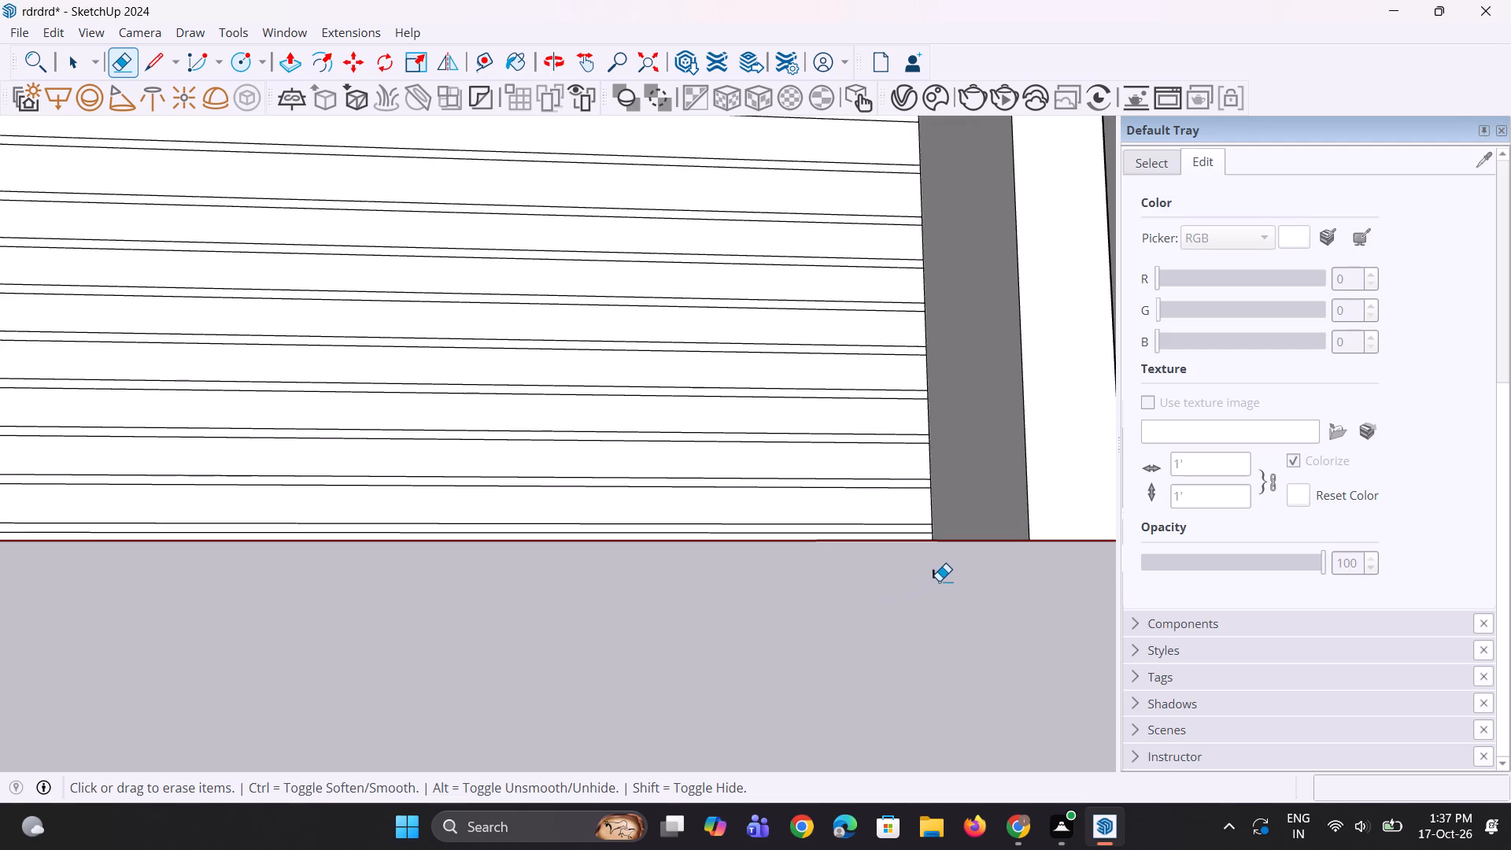
click(935, 573)
Examine the cleaned-up grooves at the tower's base and across the whole front facade.
middle_drag(663, 563, 914, 608)
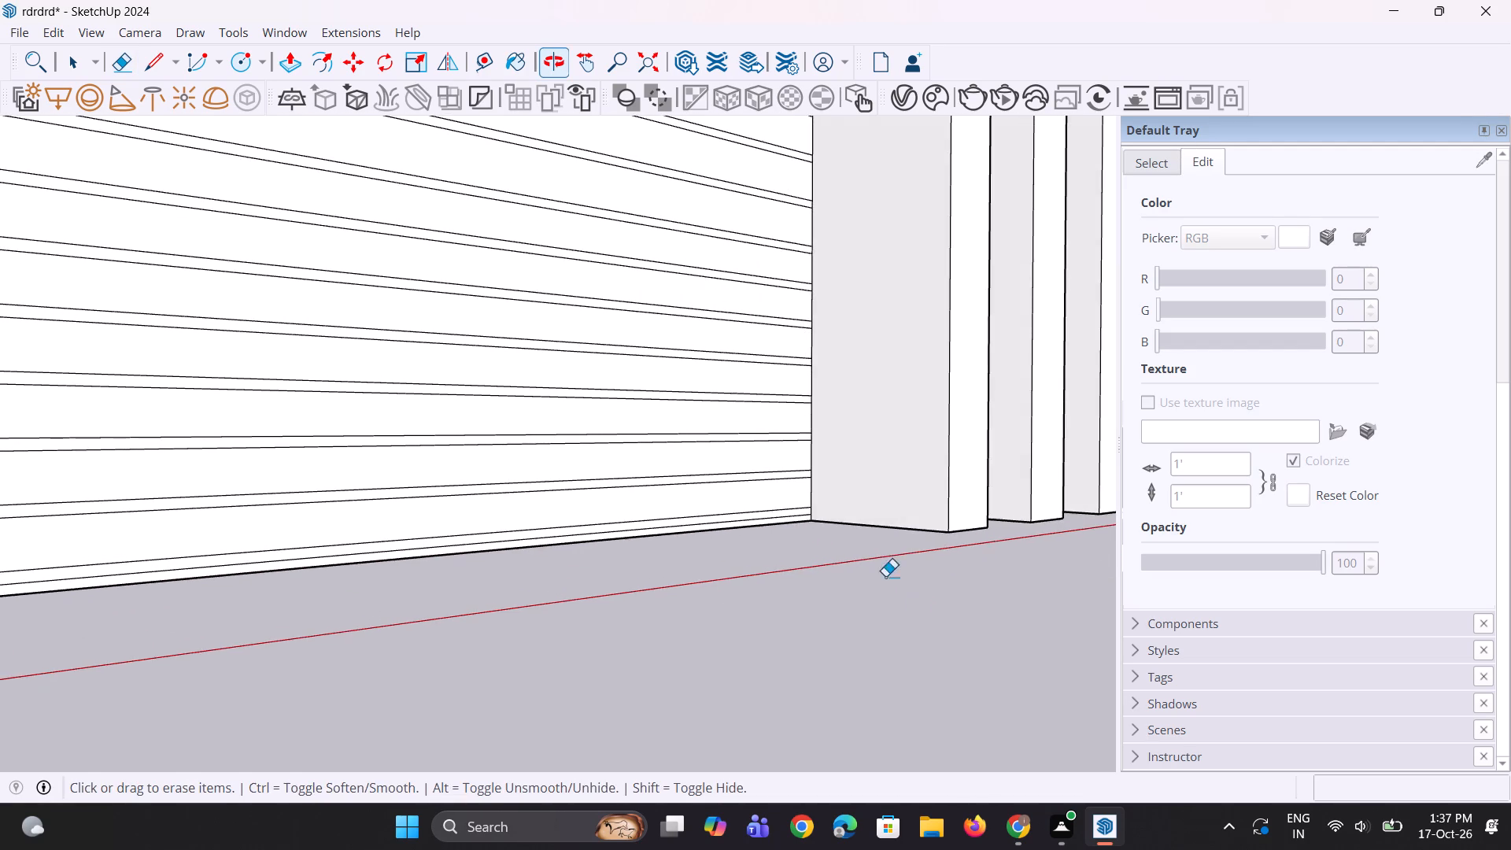
scroll(781, 507, up, 7)
scroll(746, 563, up, 2)
scroll(741, 582, down, 5)
middle_drag(717, 602, 682, 615)
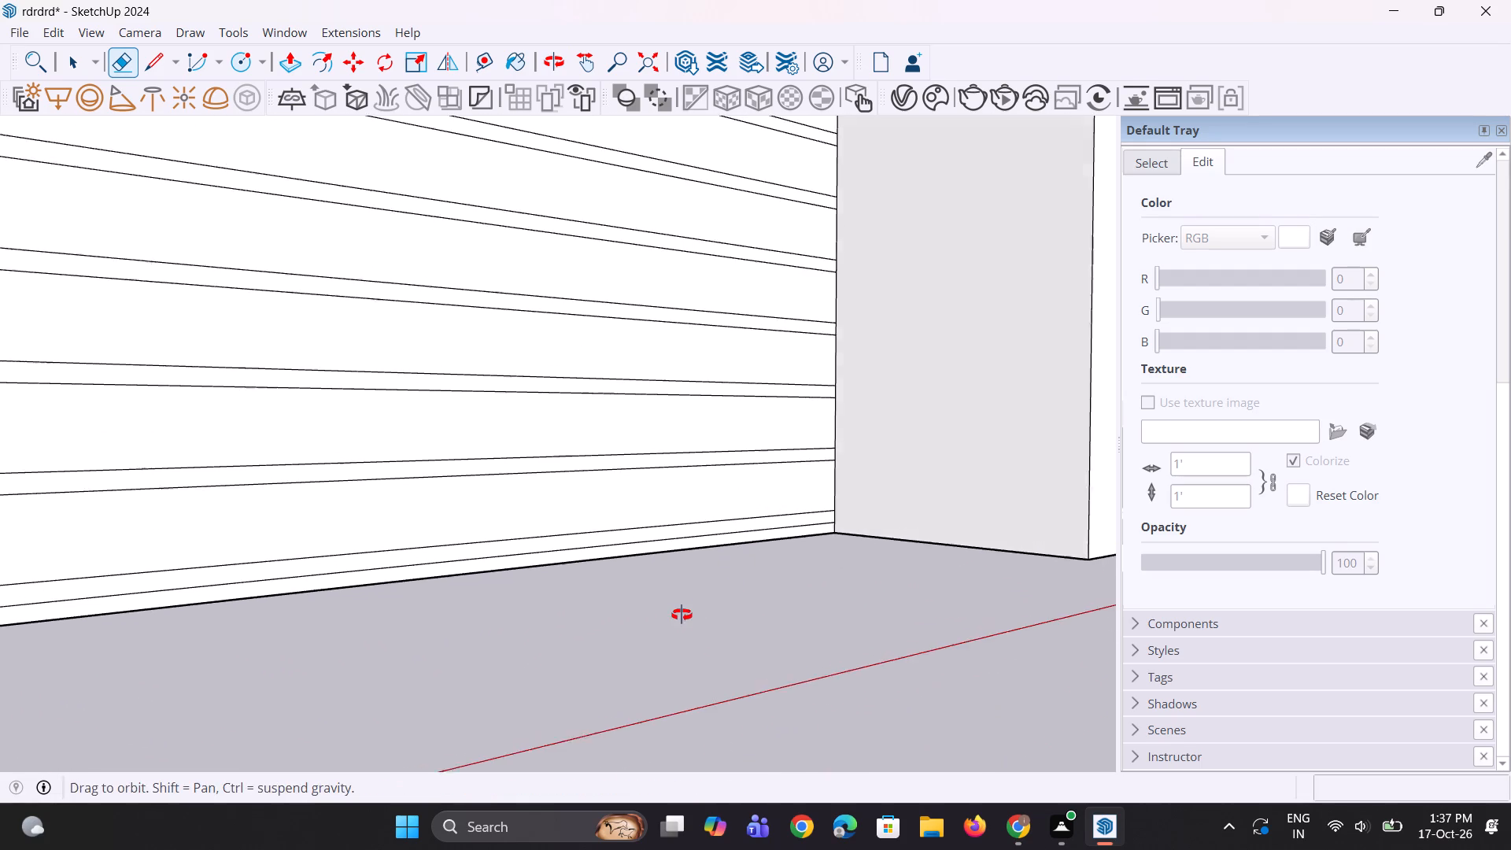
middle_drag(682, 615, 672, 619)
scroll(671, 618, down, 13)
scroll(682, 616, down, 8)
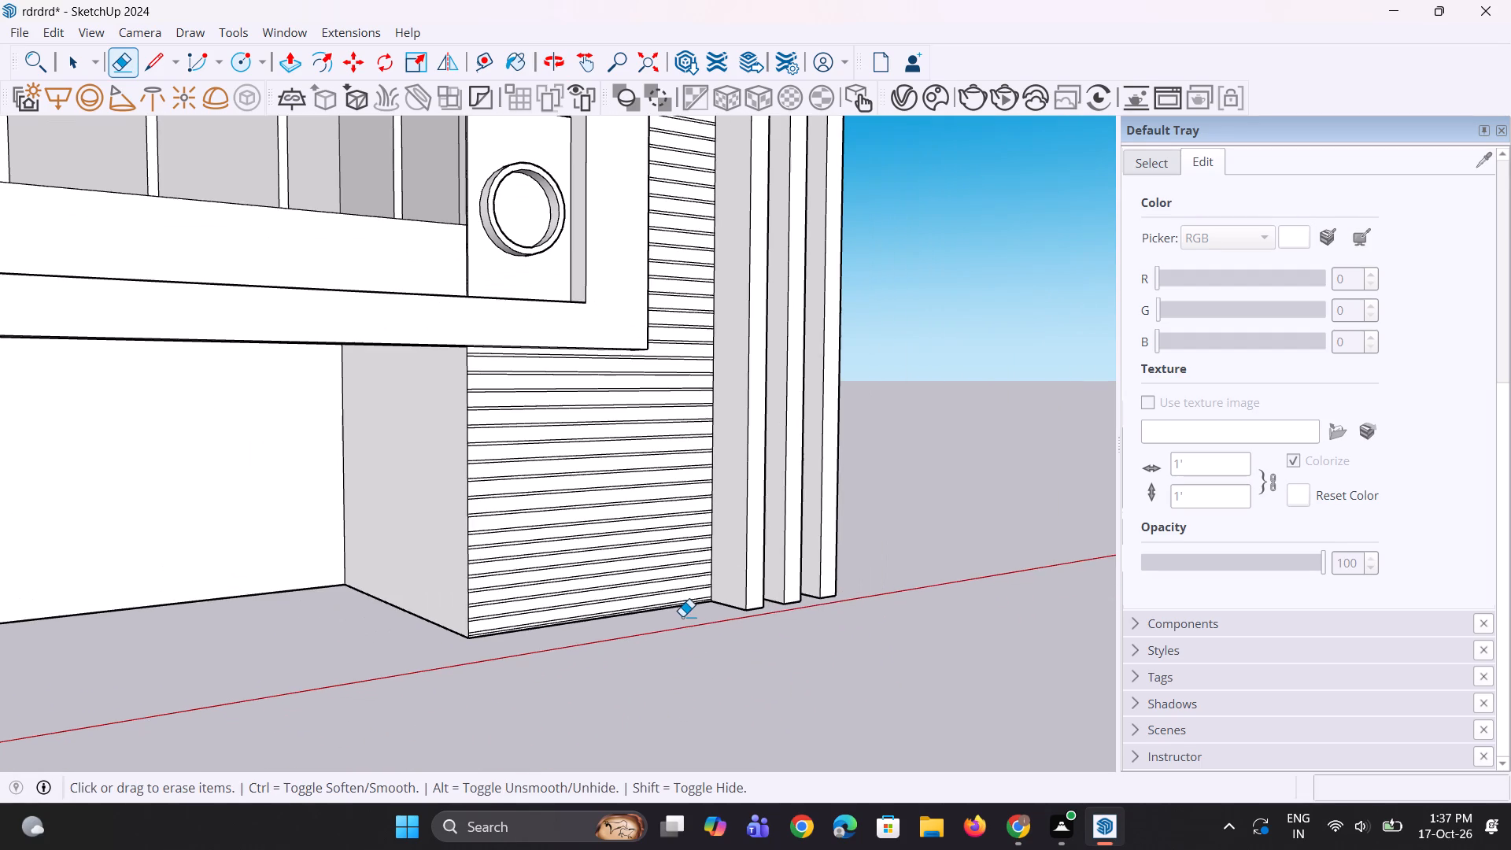
scroll(586, 612, down, 4)
scroll(567, 685, down, 9)
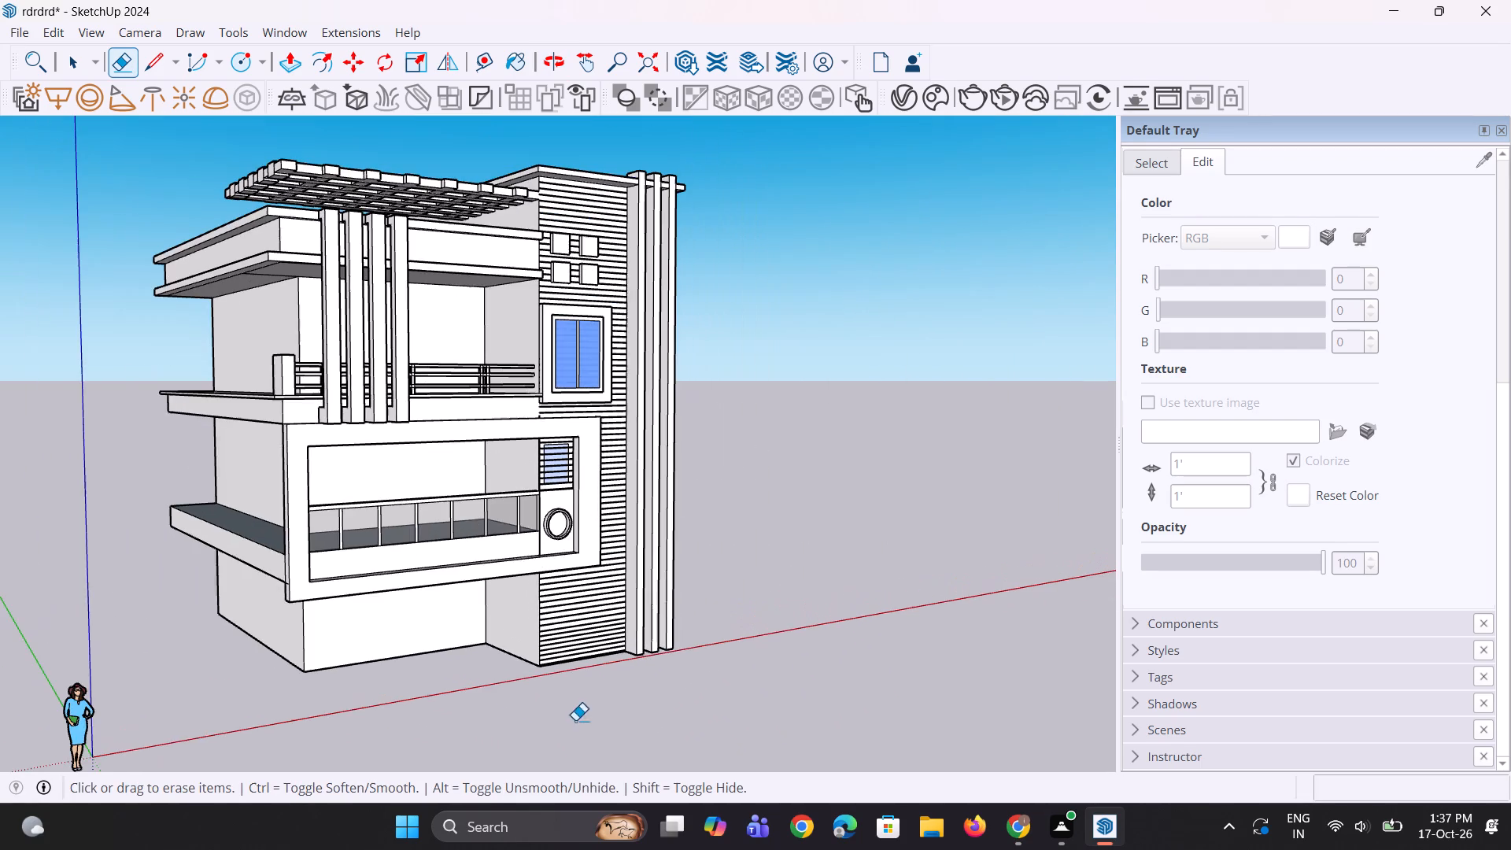
Draw a vertical line closing the gap in the tower wall's corner edge where the pergola beam meets it.
scroll(615, 144, up, 17)
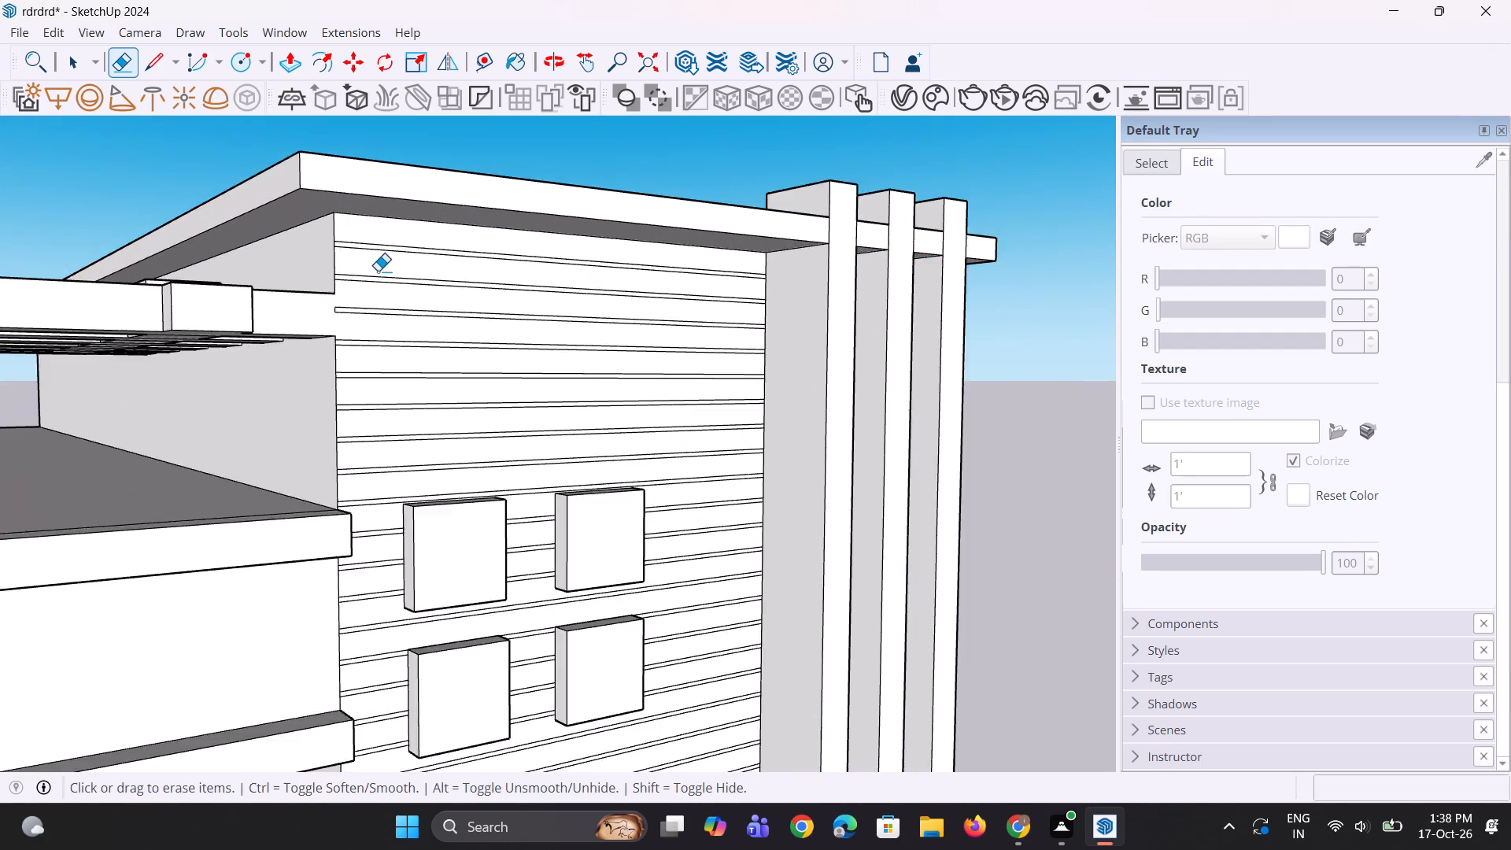
scroll(378, 271, up, 8)
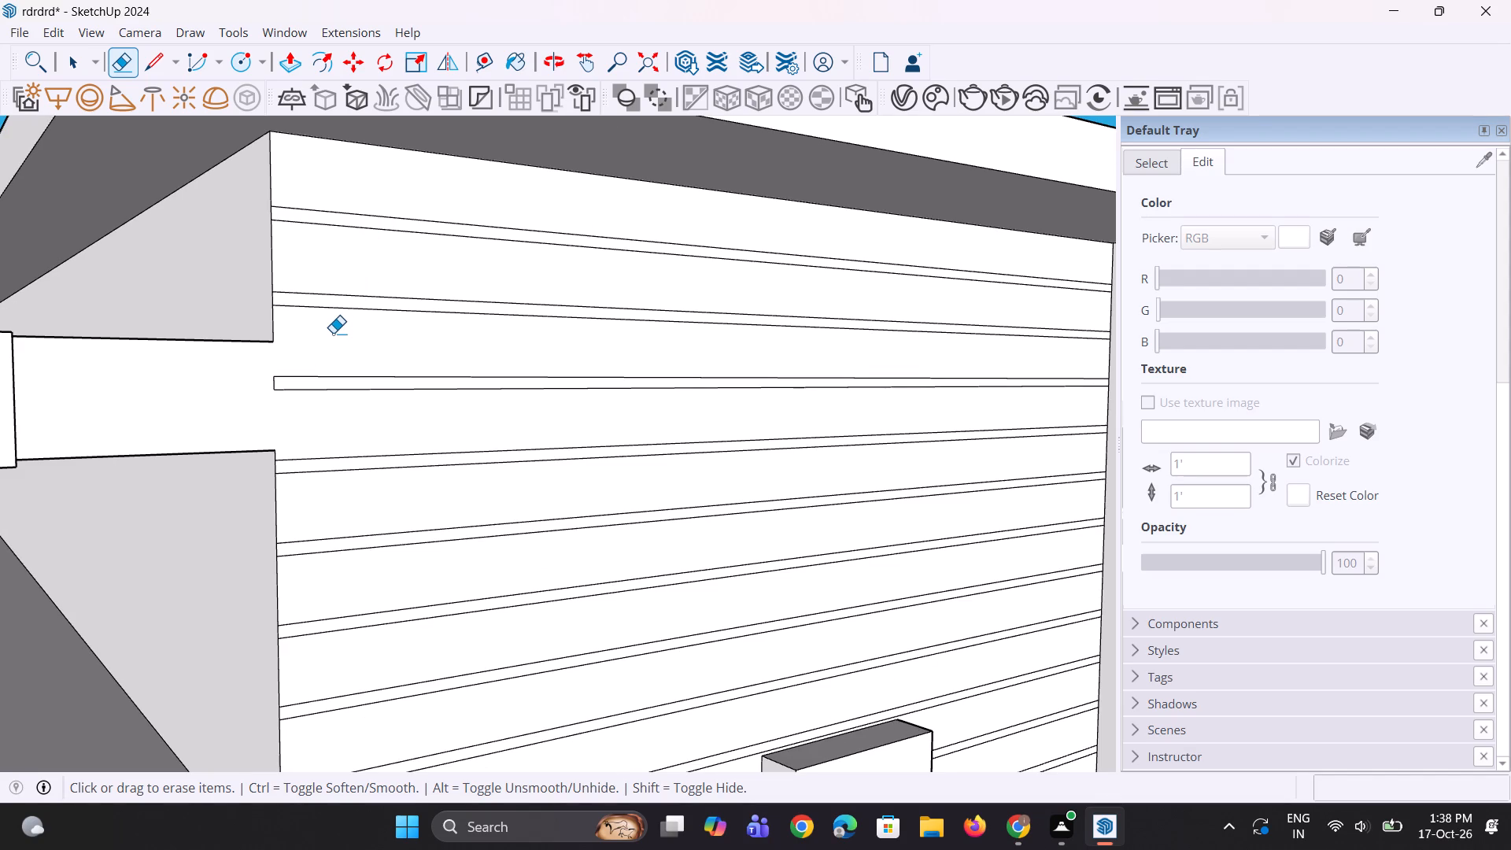
key(l)
click(268, 342)
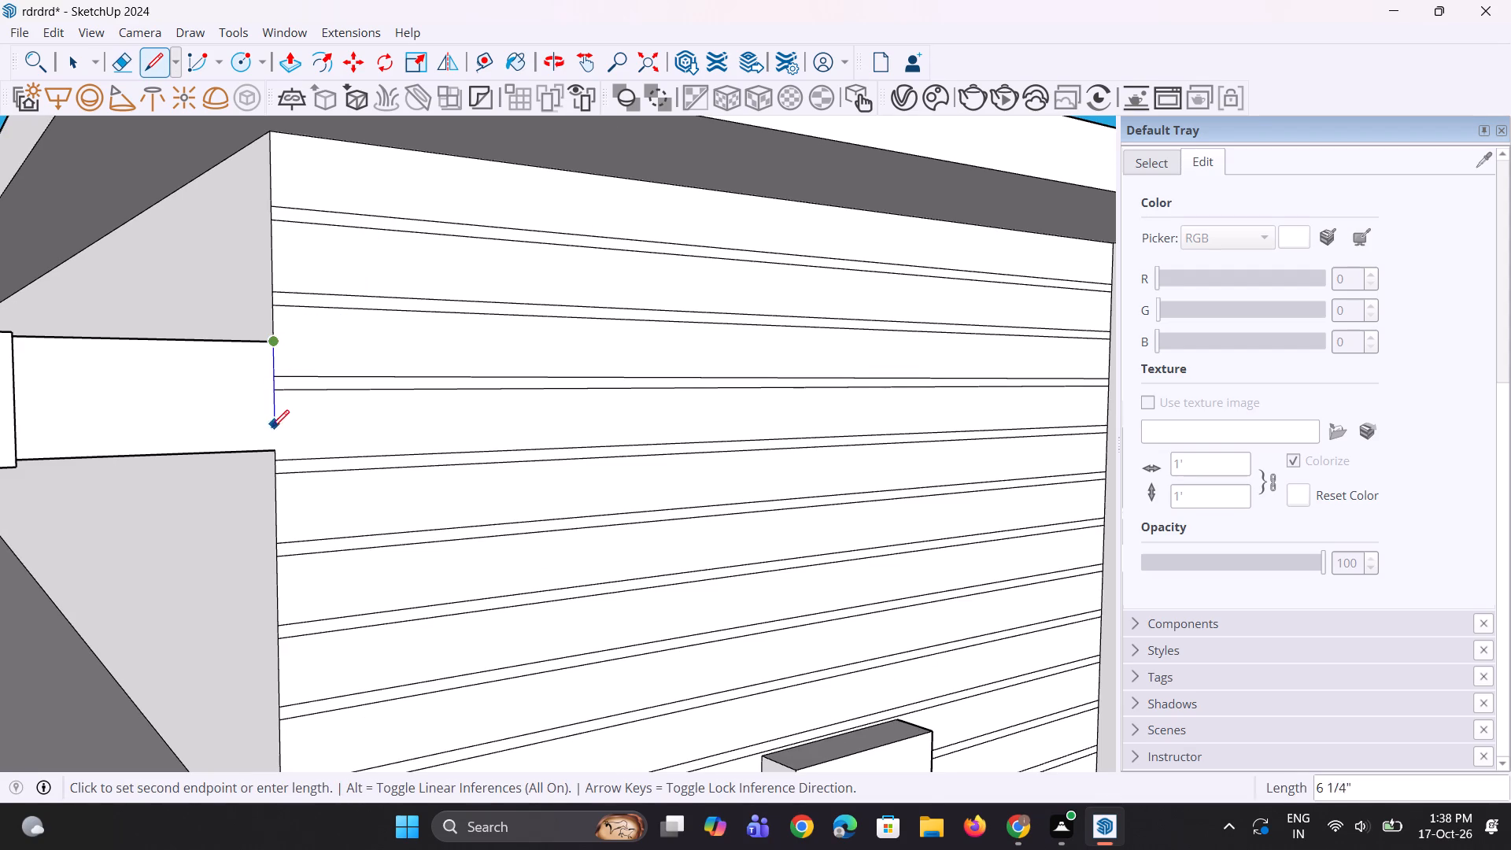
click(269, 449)
scroll(279, 446, down, 5)
middle_click(268, 442)
scroll(267, 443, down, 1)
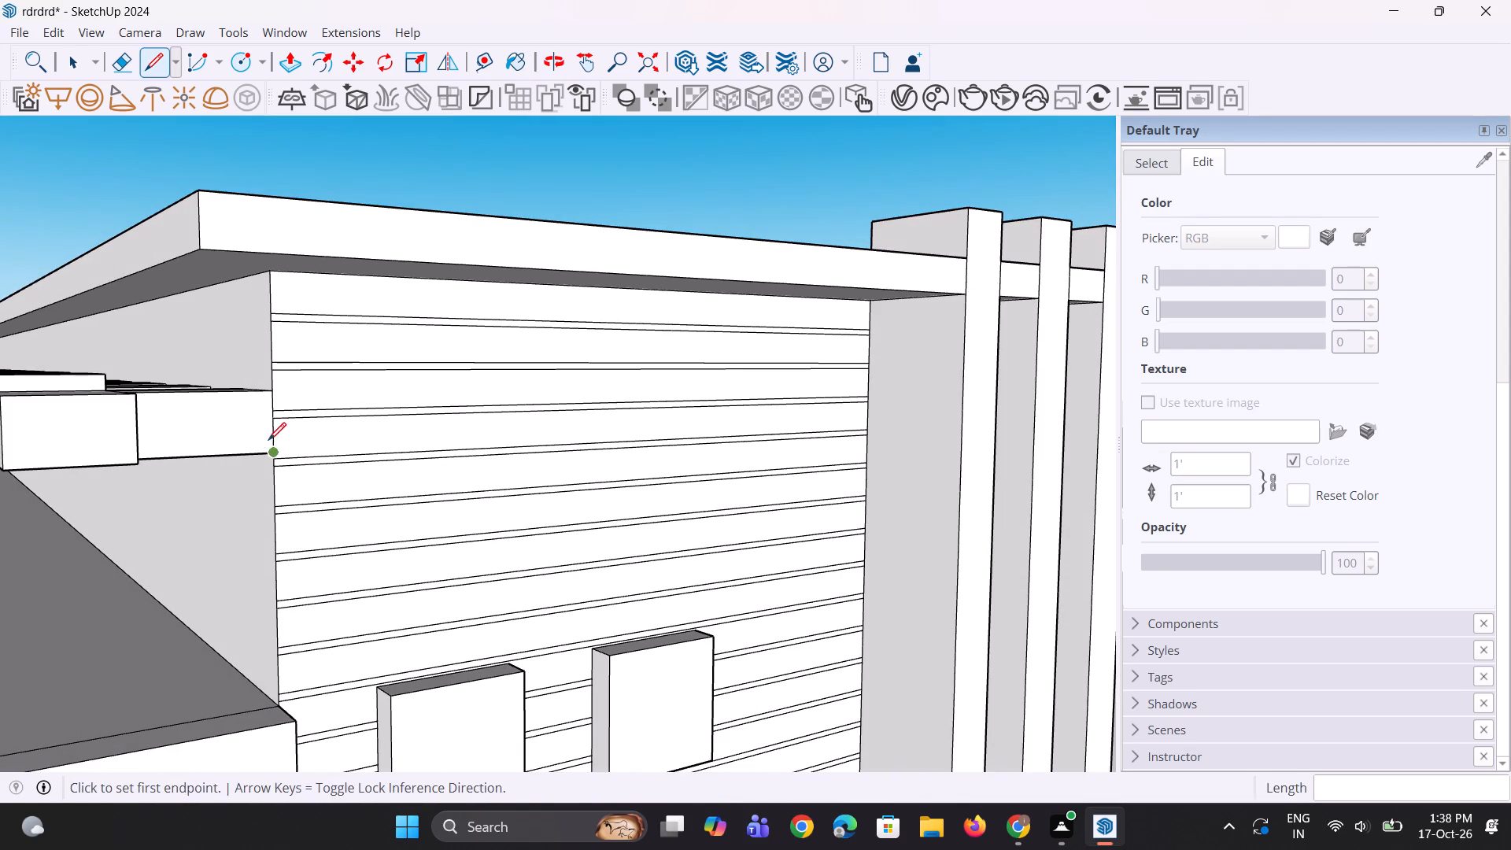
Push/Pull the topmost groove strip below the roof slab by 0.3".
key(space)
key(p)
scroll(347, 398, up, 2)
click(354, 300)
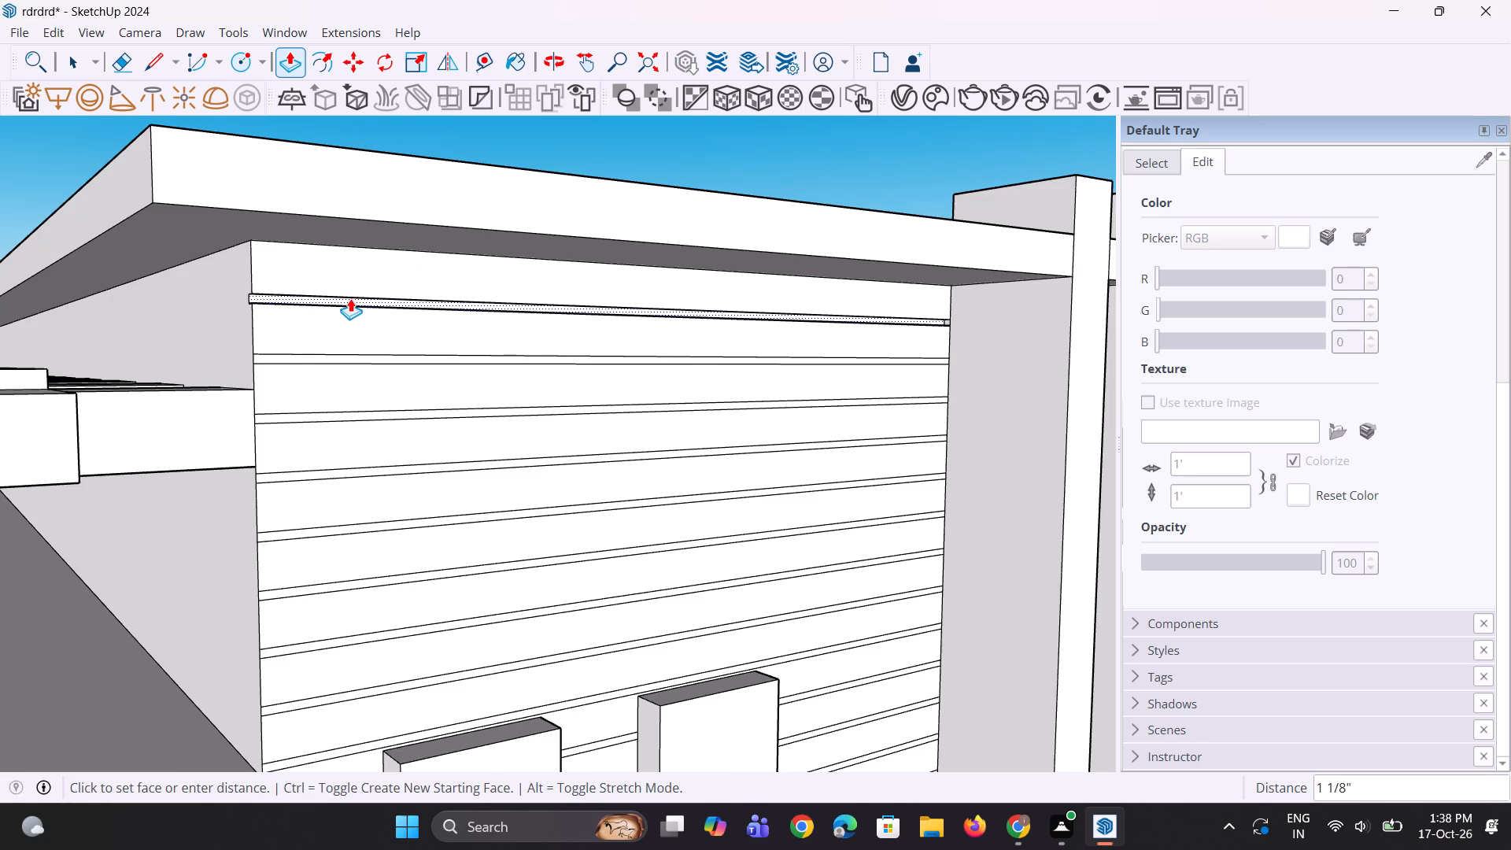
text(0.3")
key(Return)
Push/Pull the second through sixth groove strips below the roof slab by the same 0.3" as the topmost strip.
scroll(283, 341, up, 3)
double_click(283, 361)
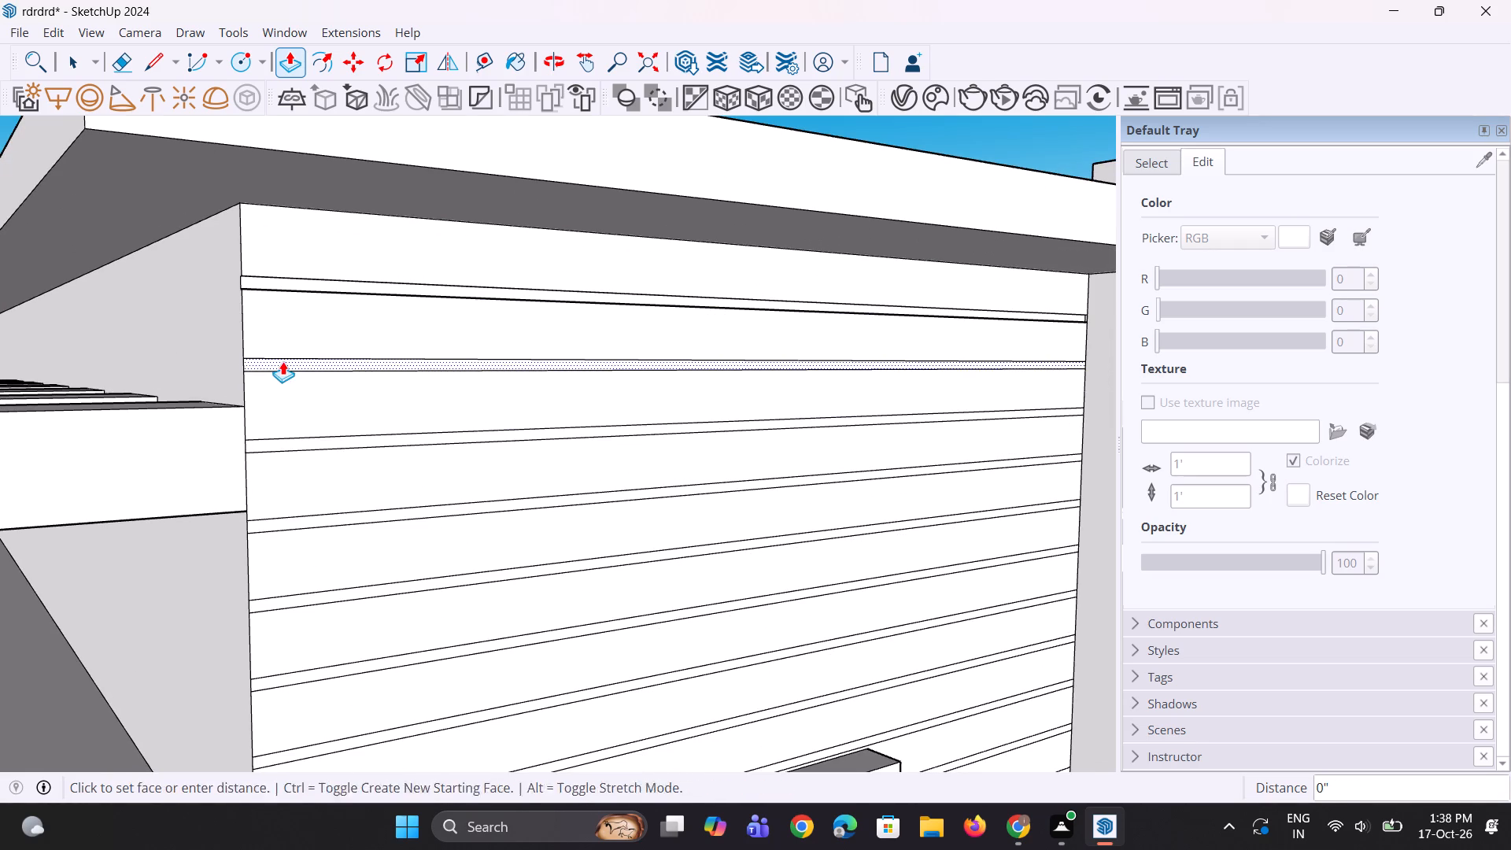
double_click(285, 442)
middle_drag(279, 434, 421, 424)
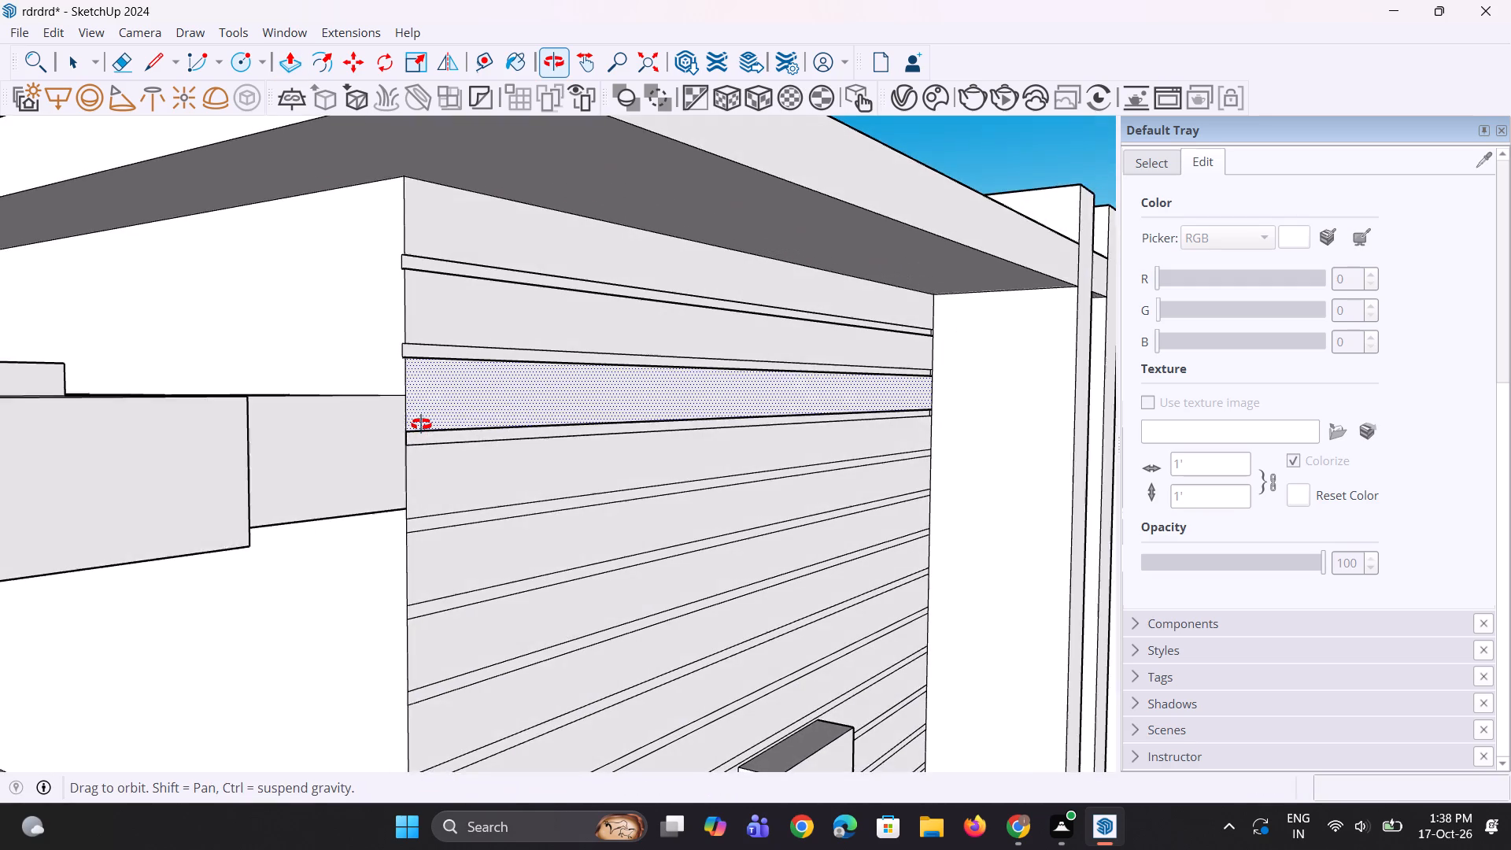
middle_drag(421, 424, 407, 414)
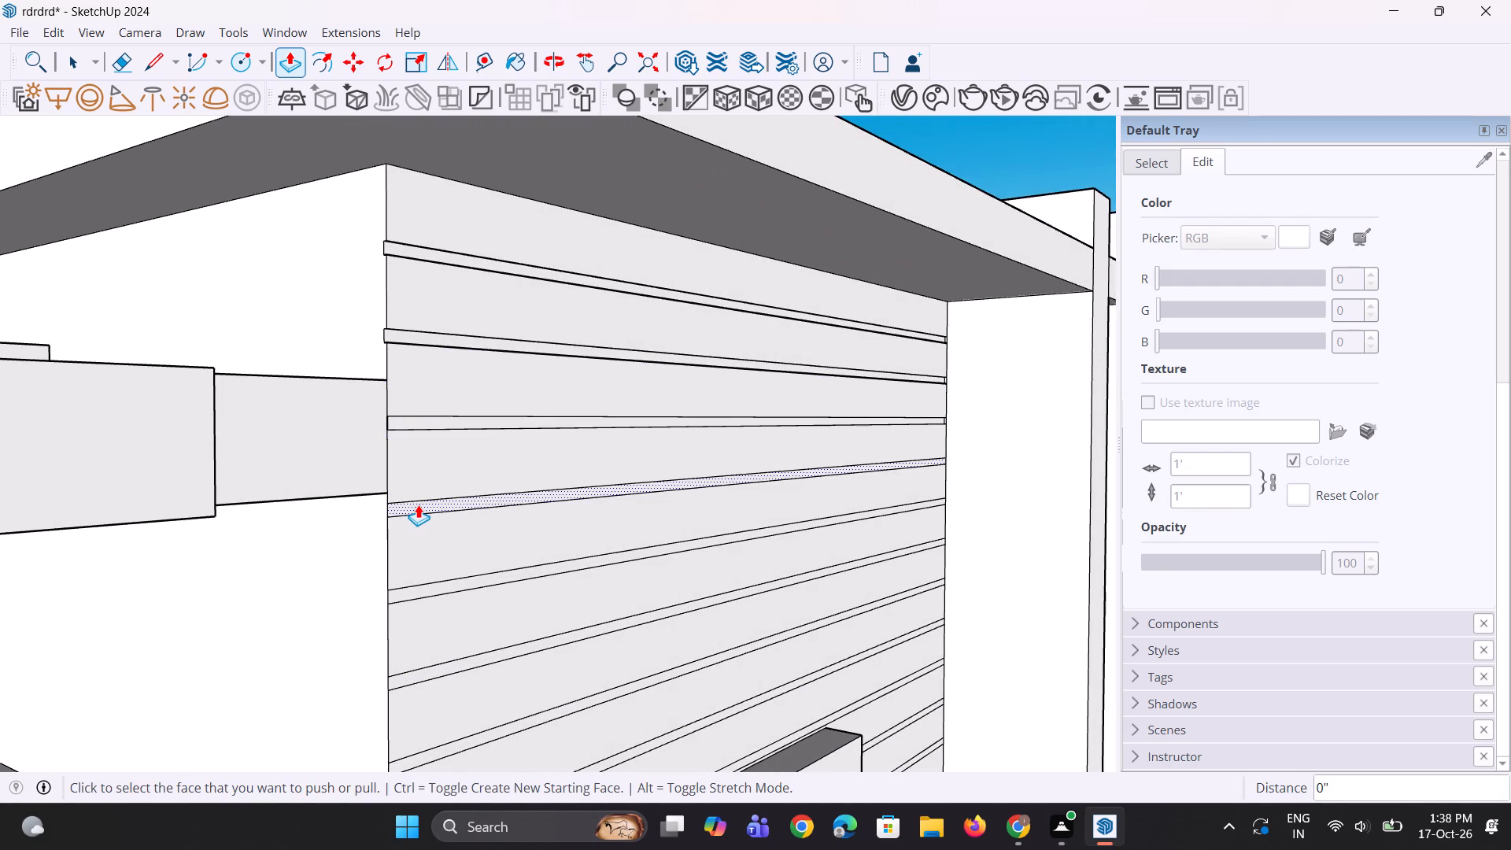
double_click(418, 504)
scroll(389, 431, down, 4)
scroll(400, 549, up, 2)
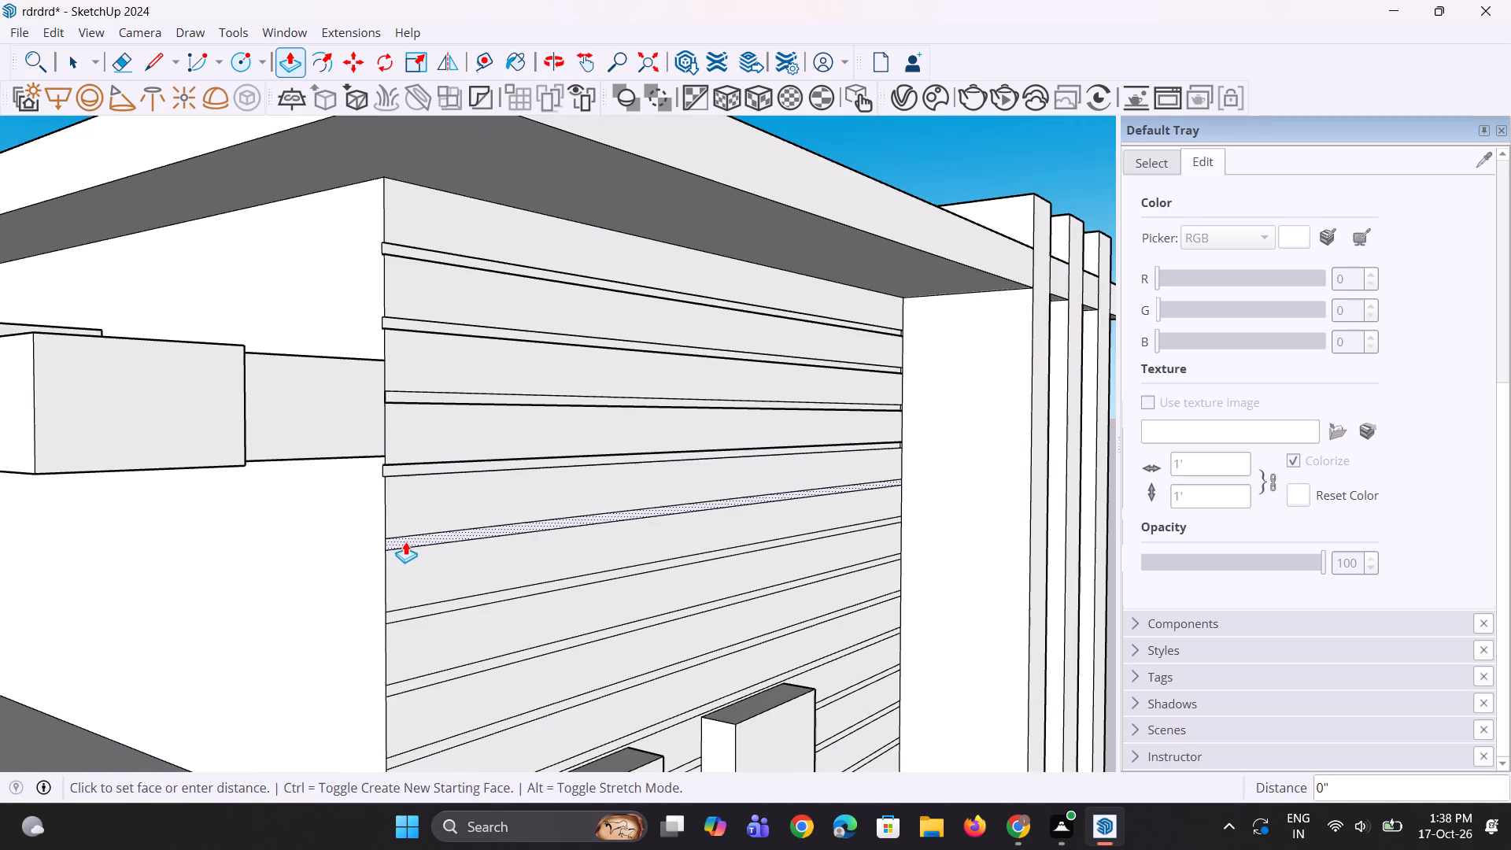
double_click(405, 542)
double_click(407, 609)
scroll(369, 488, down, 3)
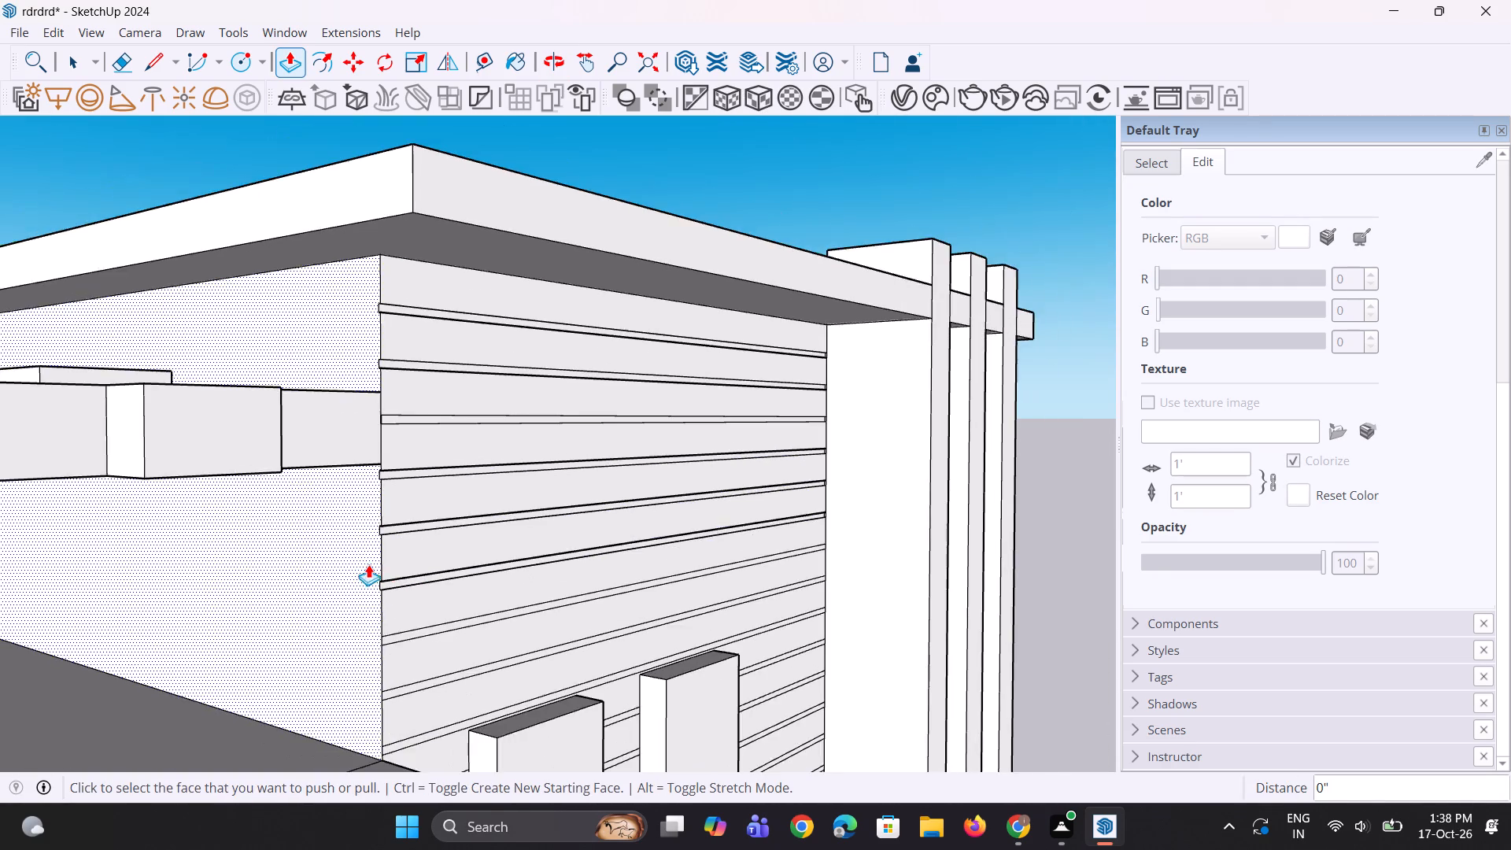
Push/Pull the following three full-width groove strips by 0.3", down to the one just above the upper pair of square blocks.
scroll(379, 623, up, 2)
double_click(418, 637)
scroll(395, 607, down, 4)
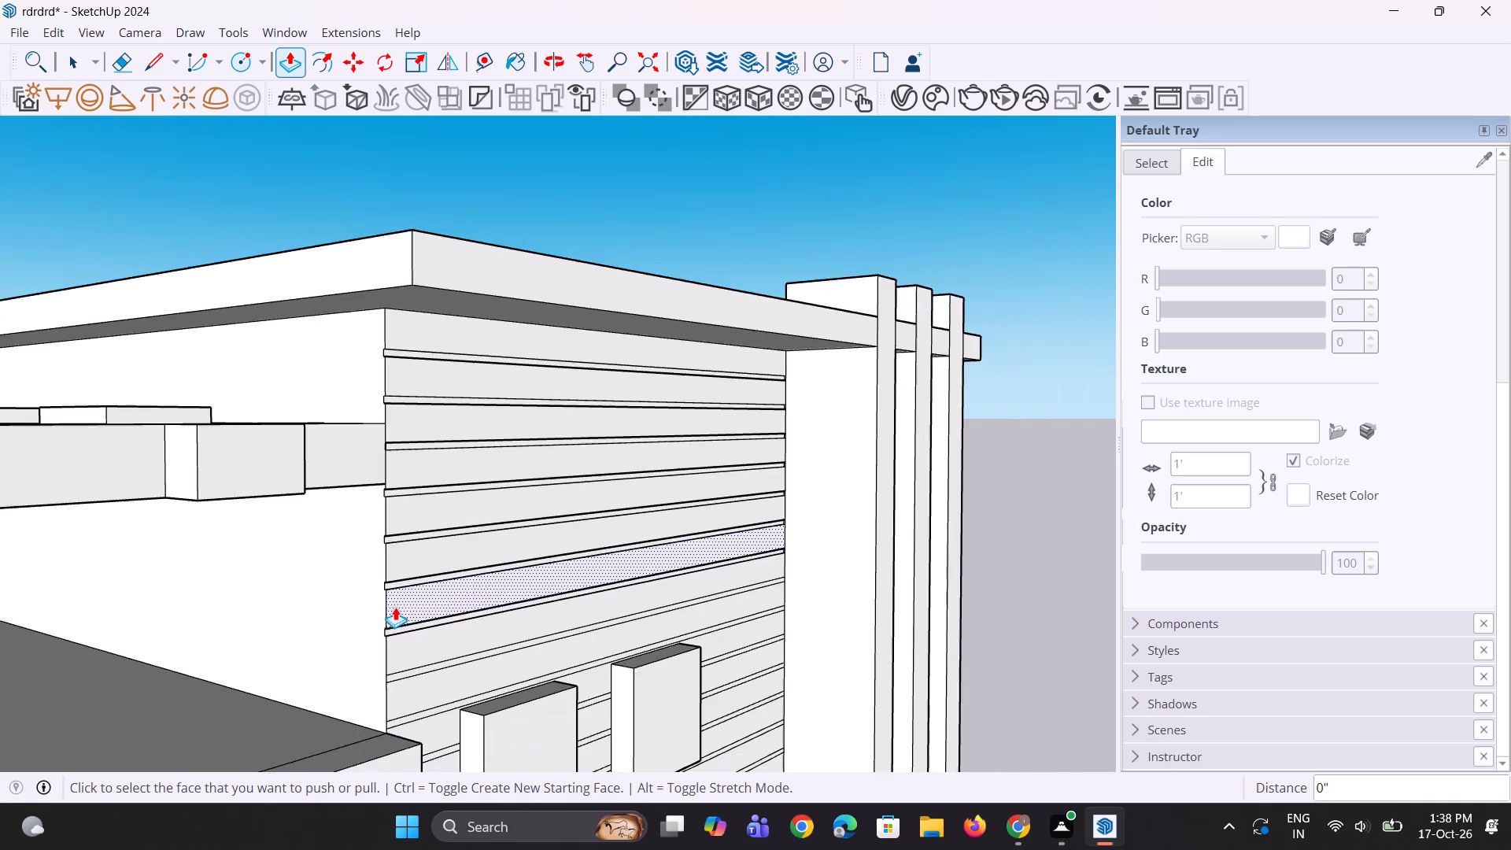
scroll(404, 681, up, 5)
double_click(412, 674)
double_click(423, 745)
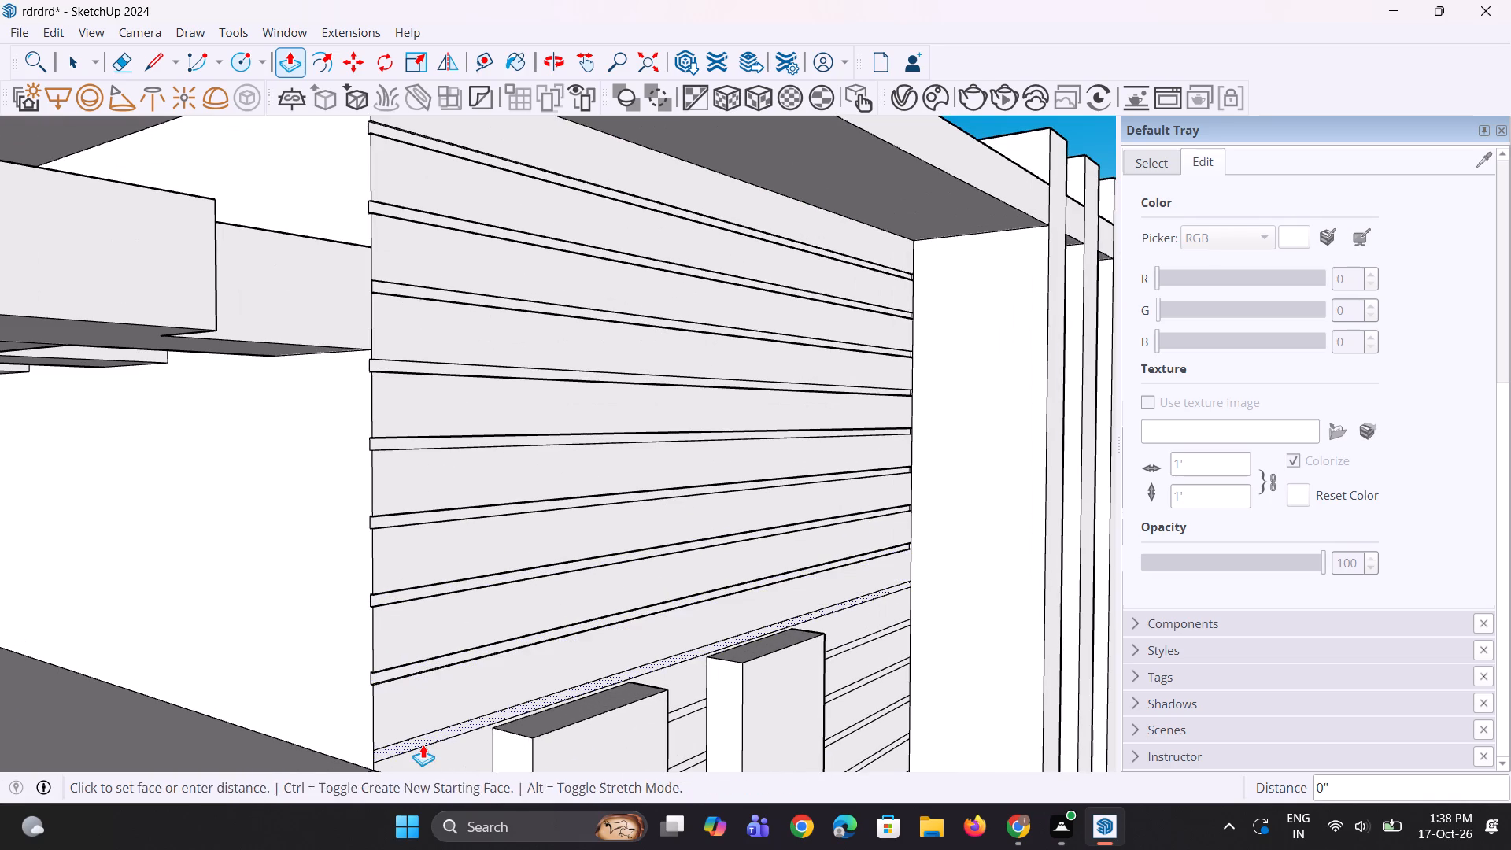
Push/Pull the first two groove rows interrupted by the upper square blocks by 0.3", covering the segments on both sides and between them.
scroll(388, 697, down, 4)
scroll(877, 715, up, 2)
scroll(761, 632, up, 1)
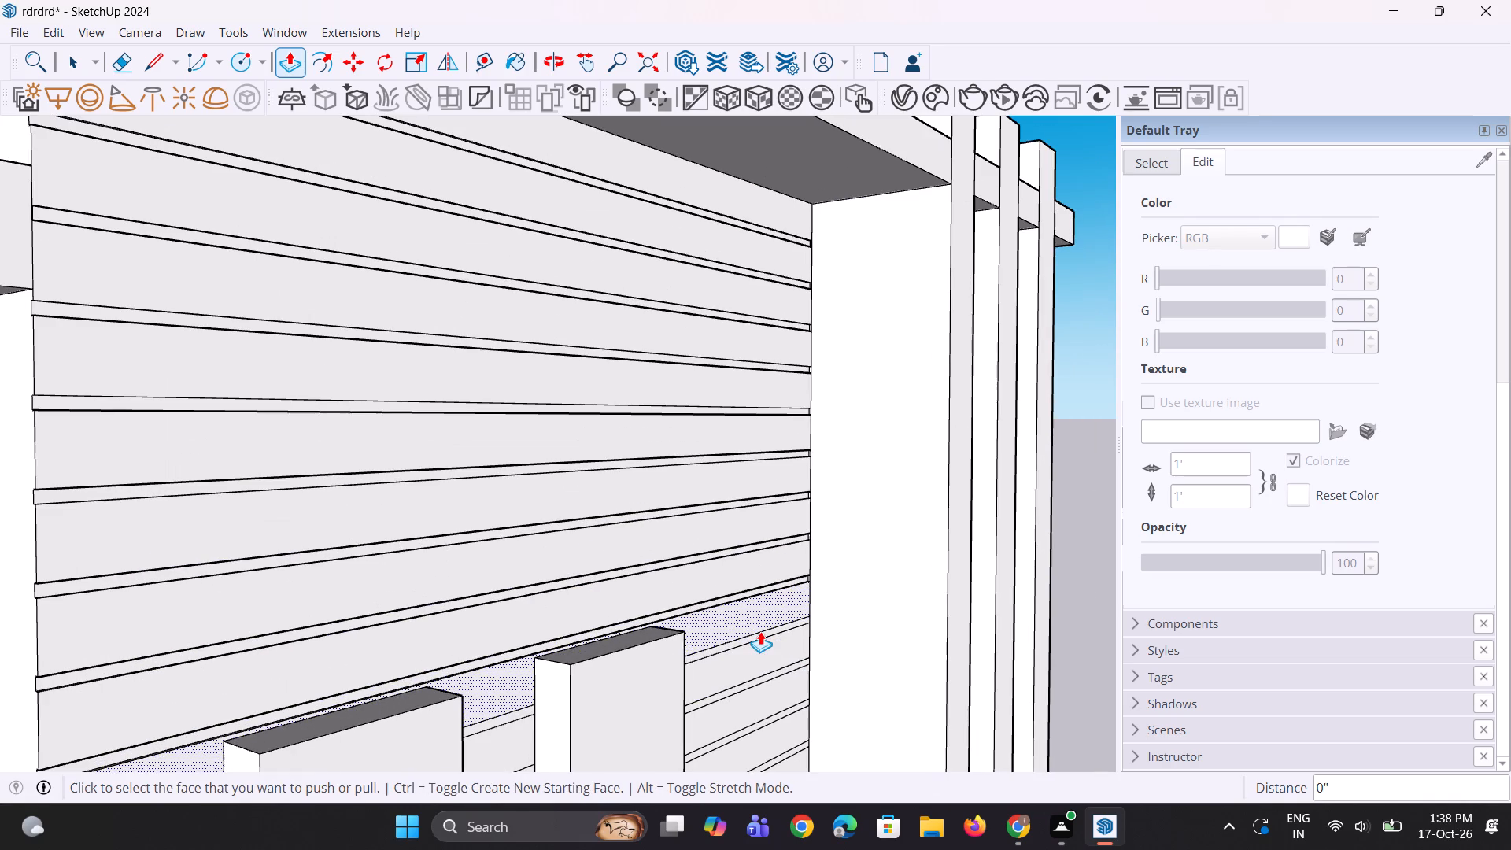
double_click(759, 637)
double_click(507, 719)
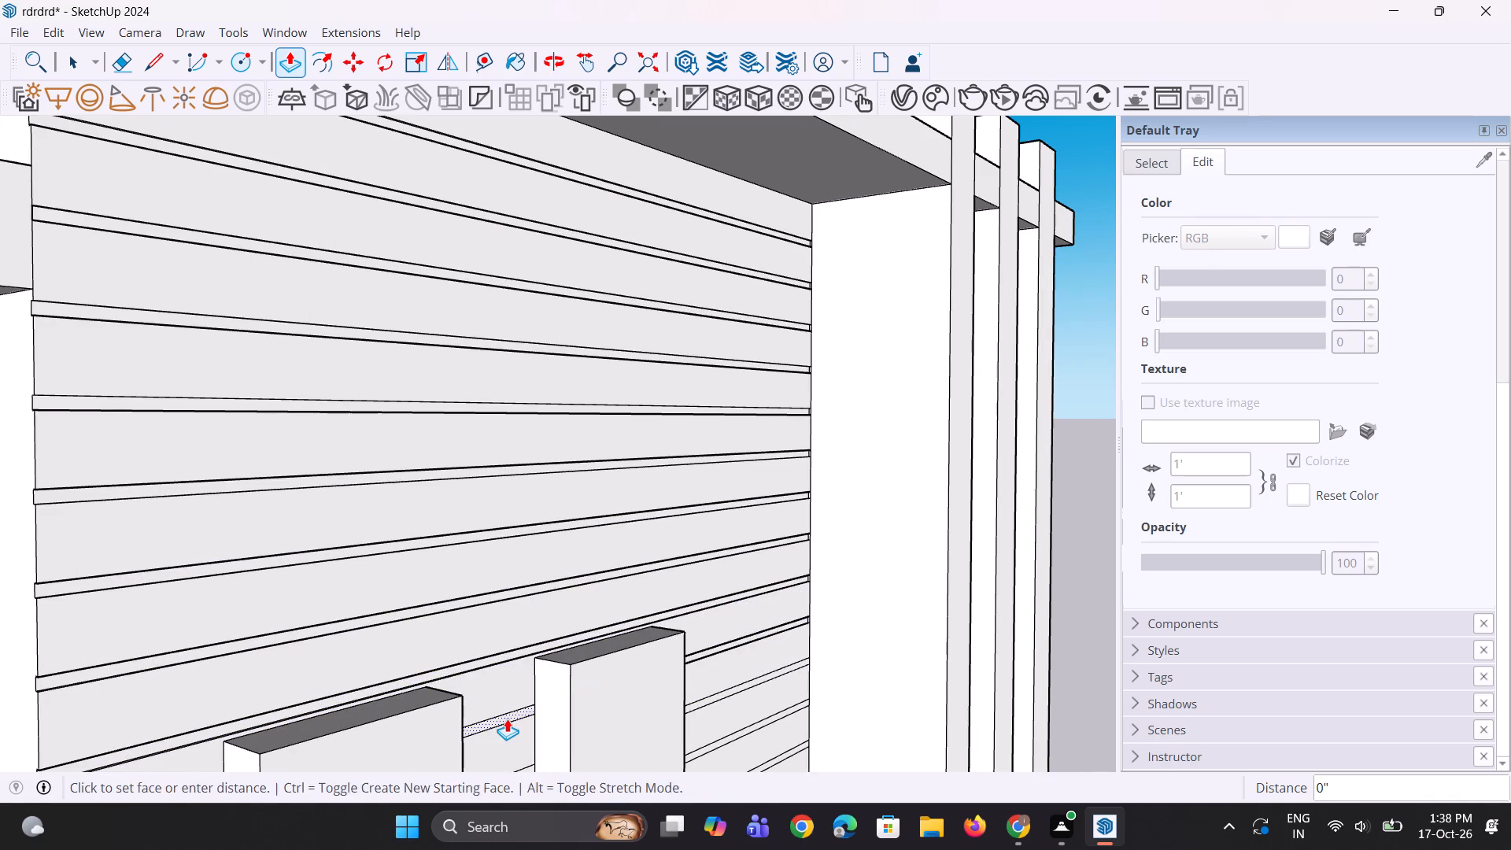
scroll(518, 700, down, 4)
scroll(352, 759, up, 1)
scroll(363, 604, down, 5)
middle_drag(445, 693, 371, 724)
scroll(288, 740, up, 5)
double_click(312, 696)
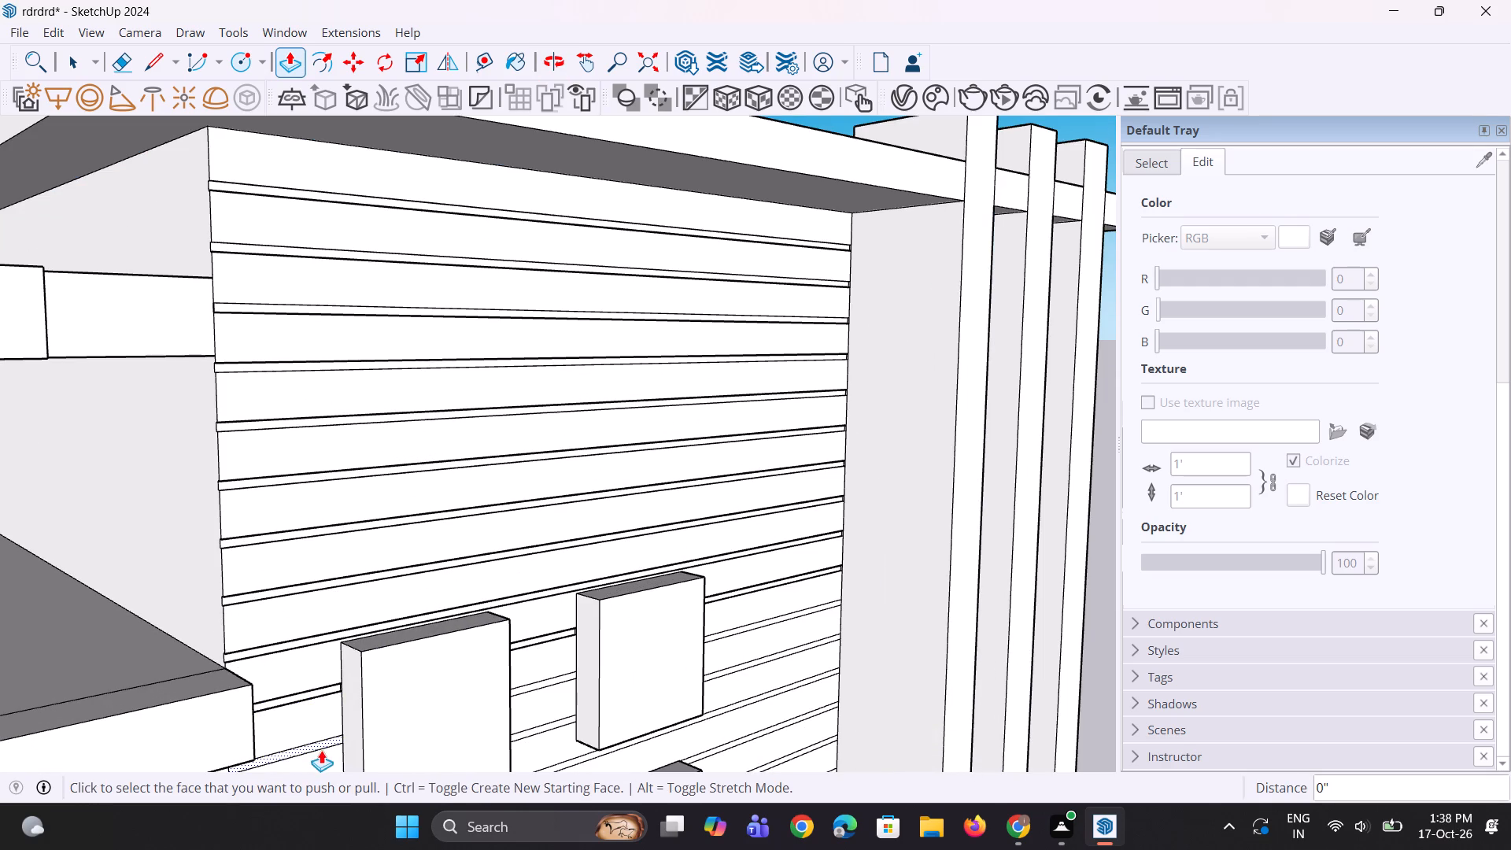
double_click(331, 745)
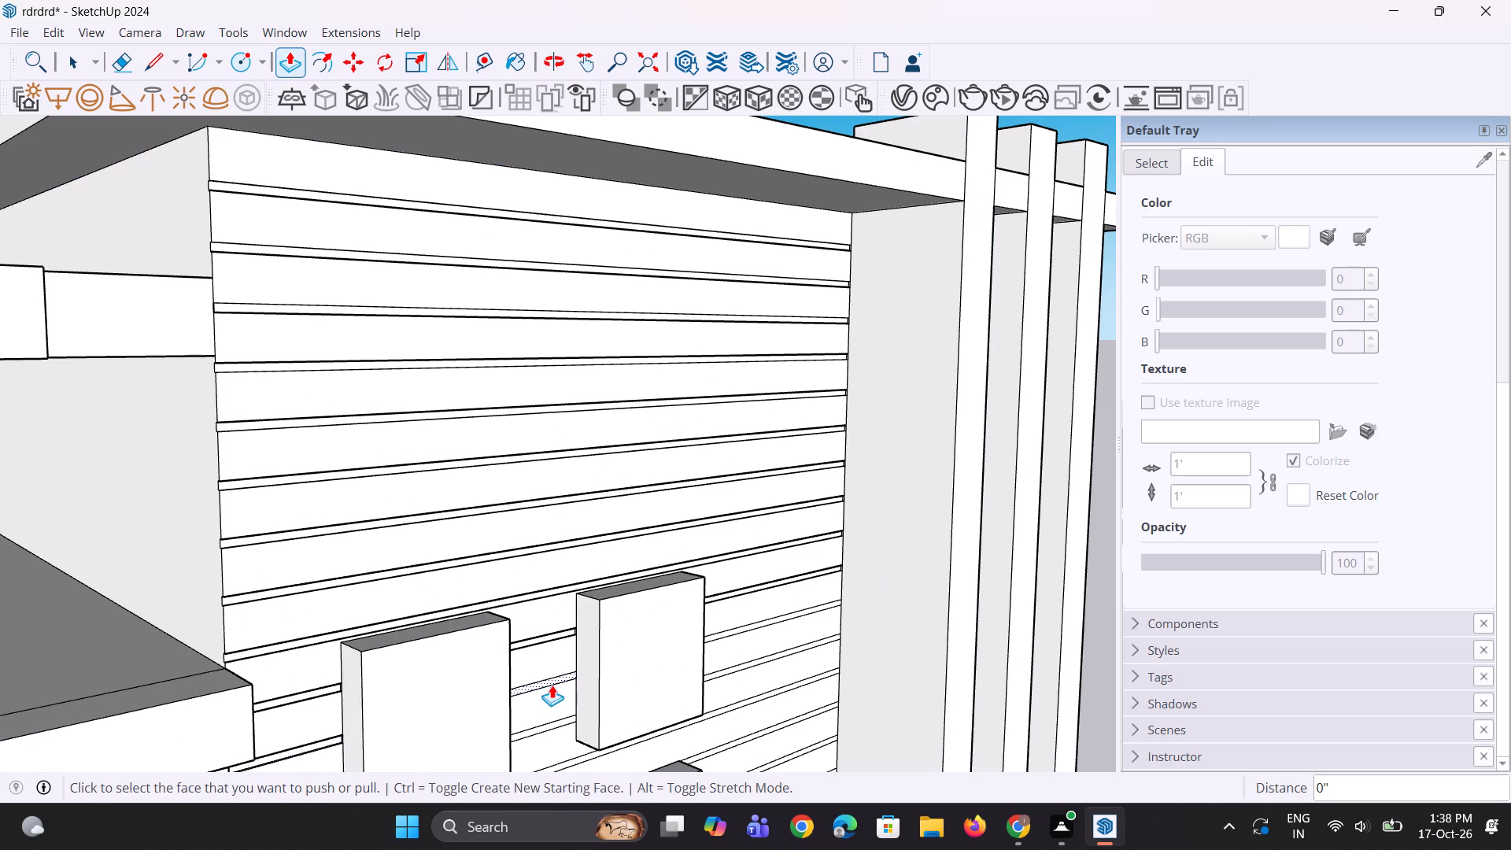
double_click(552, 685)
double_click(727, 634)
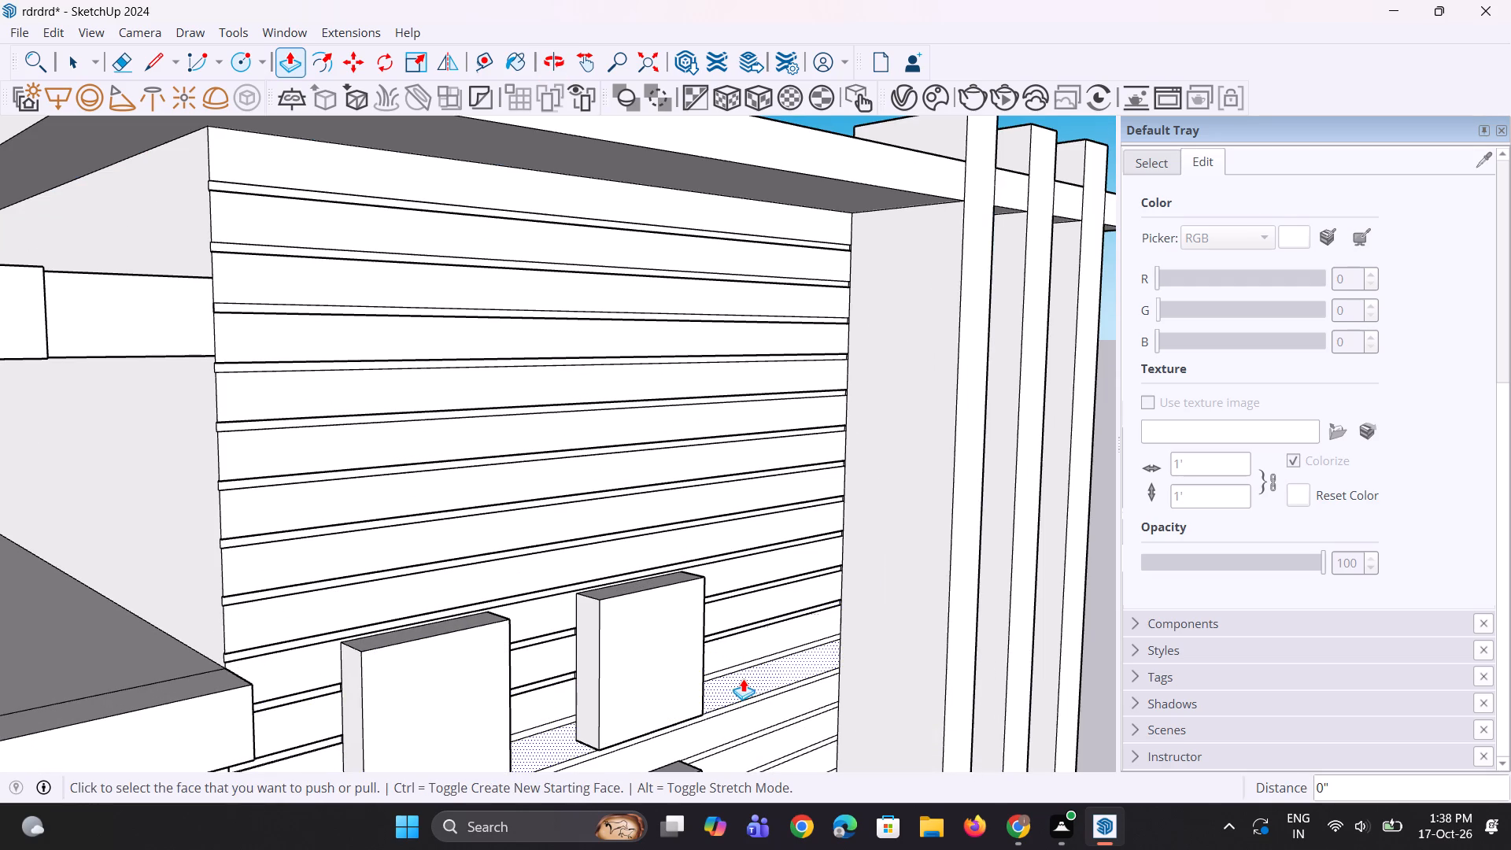
Push/Pull all three segments of the third groove row interrupted by the upper square blocks by 0.3", undoing and repeating the outer one.
double_click(745, 667)
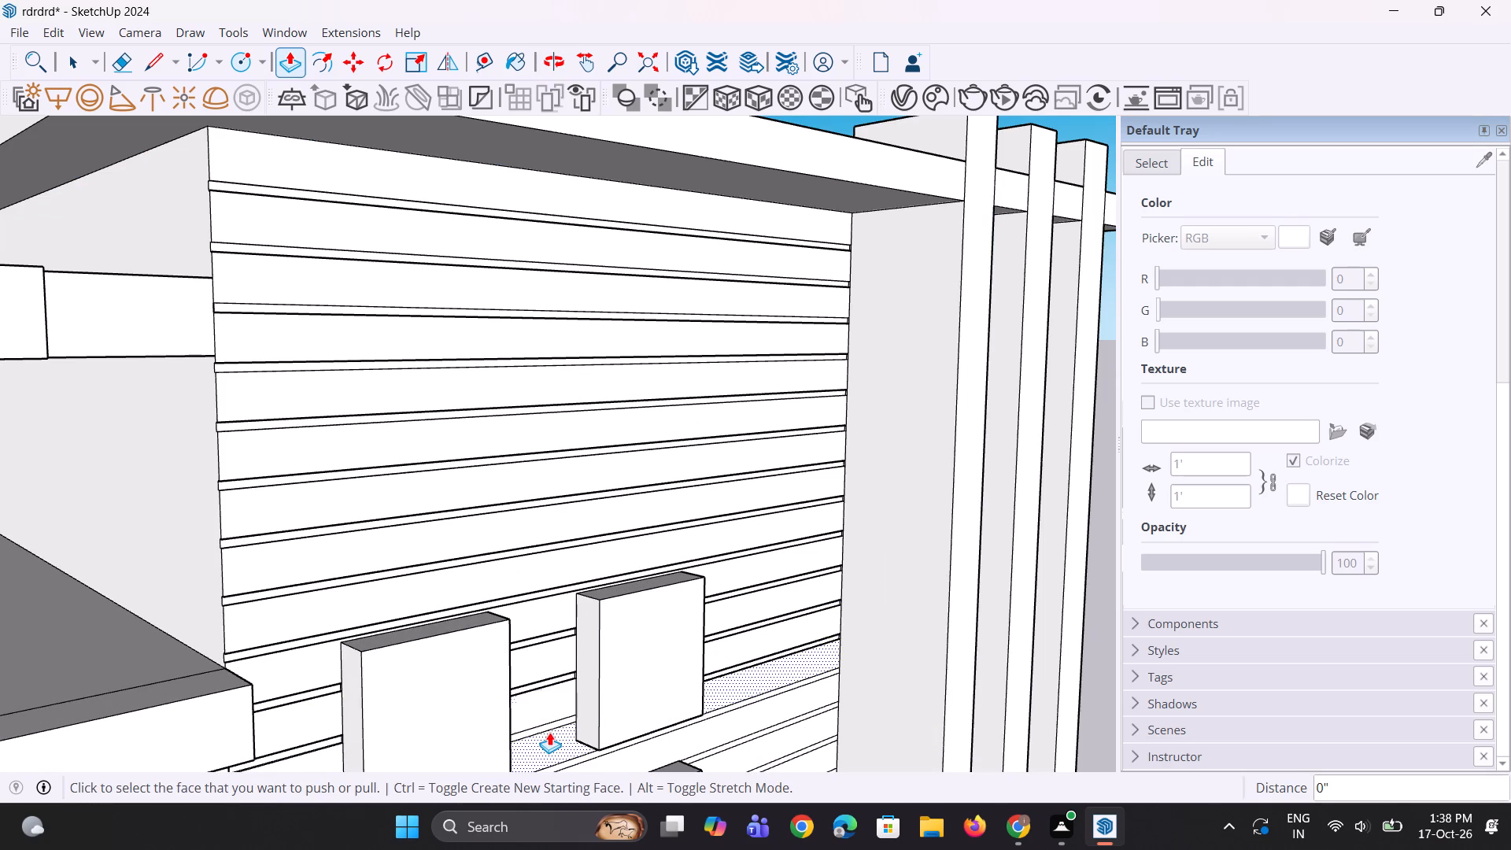
double_click(556, 725)
scroll(556, 642, down, 5)
scroll(386, 751, up, 3)
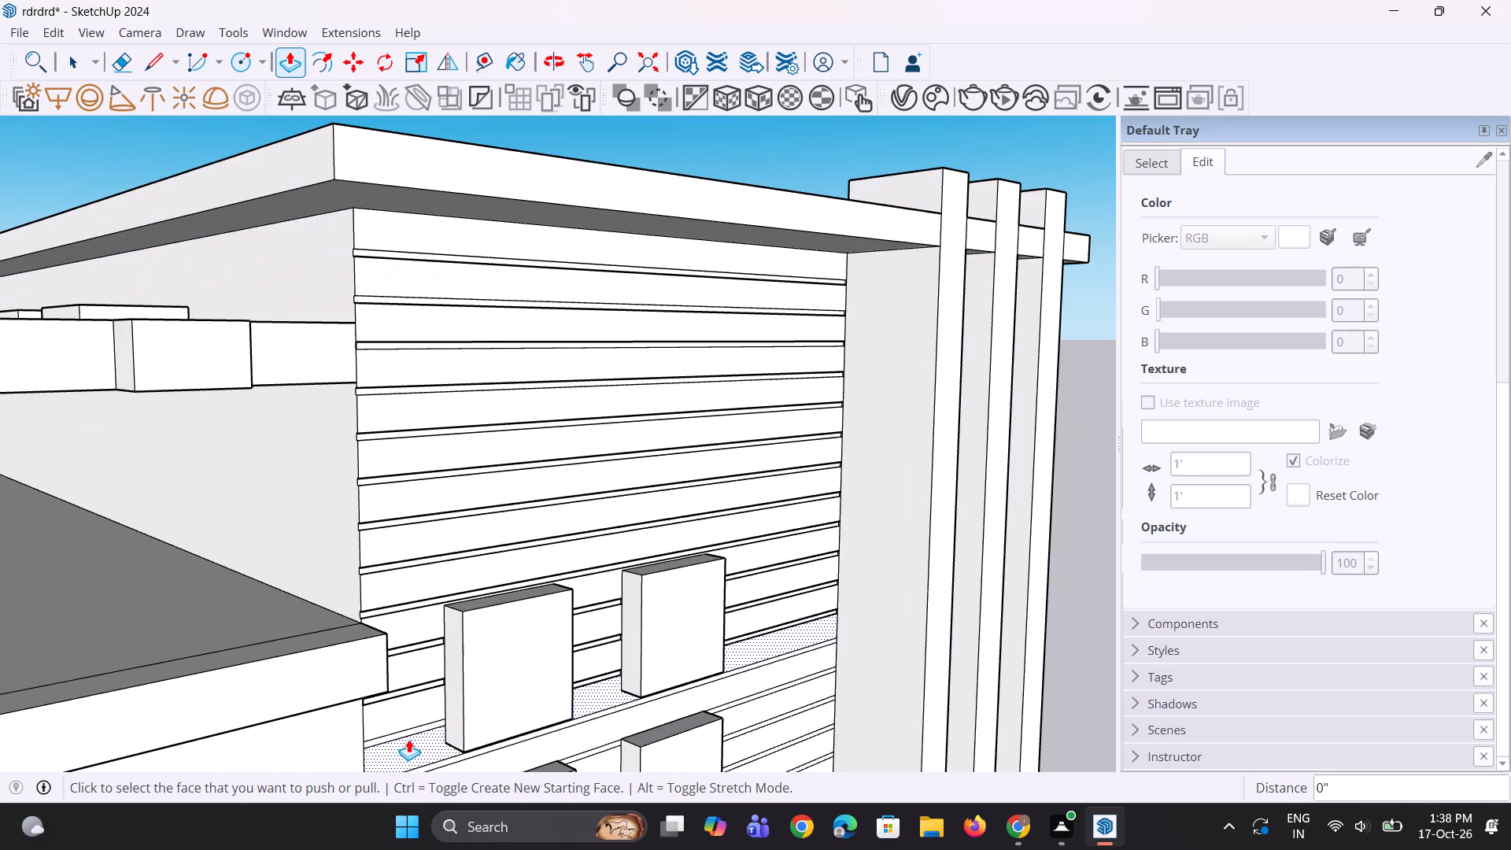
double_click(413, 735)
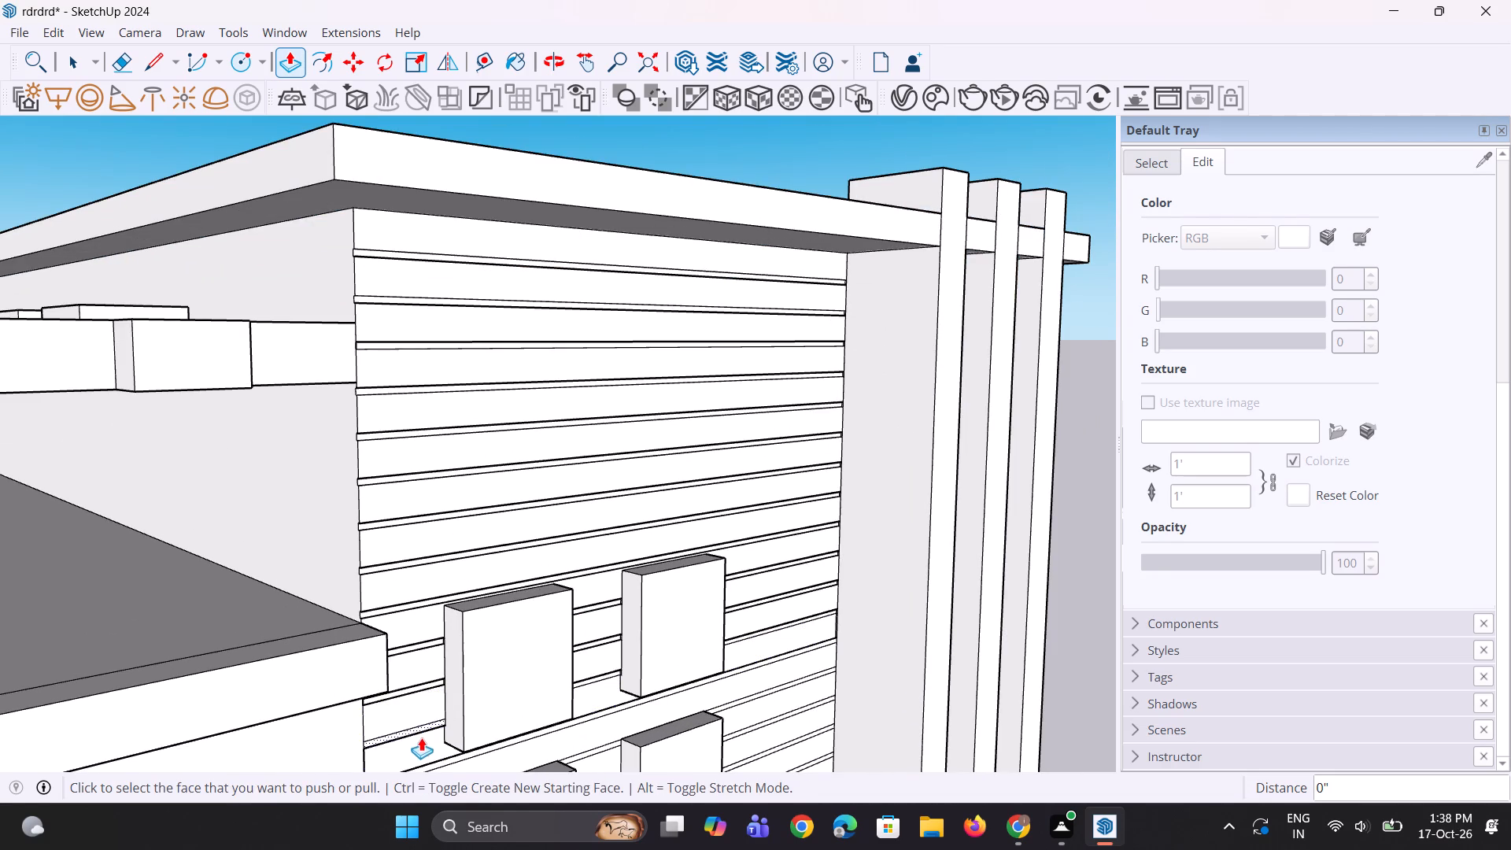
key(ctrl+z)
ctrl+scroll(421, 739, up, 2)
double_click(434, 727)
Push/Pull the full-width groove strip between the upper and lower pairs of square blocks by 0.3".
scroll(427, 622, down, 3)
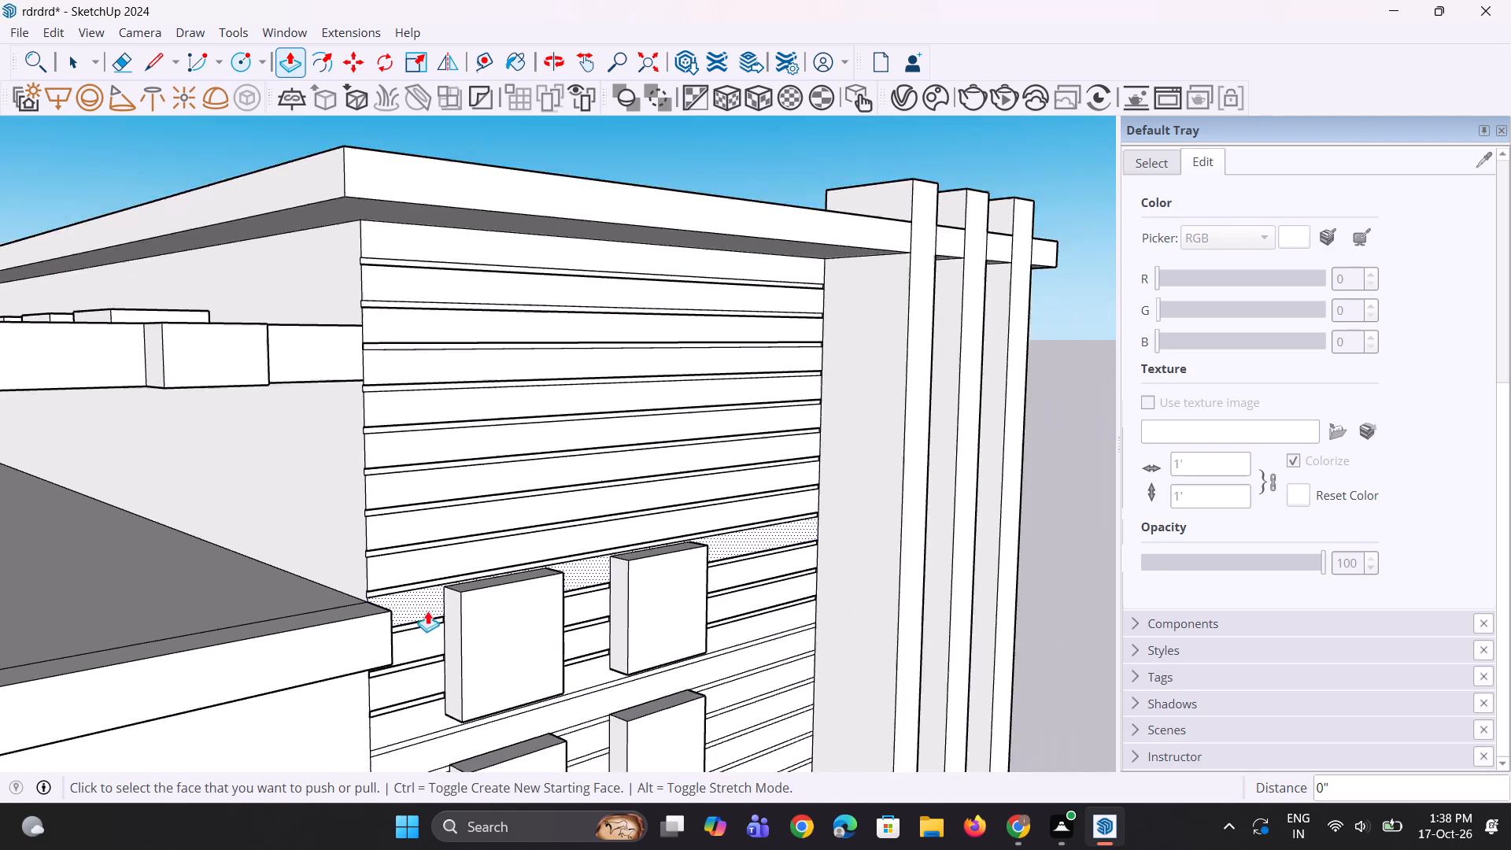
scroll(427, 611, down, 4)
scroll(419, 705, up, 6)
double_click(421, 693)
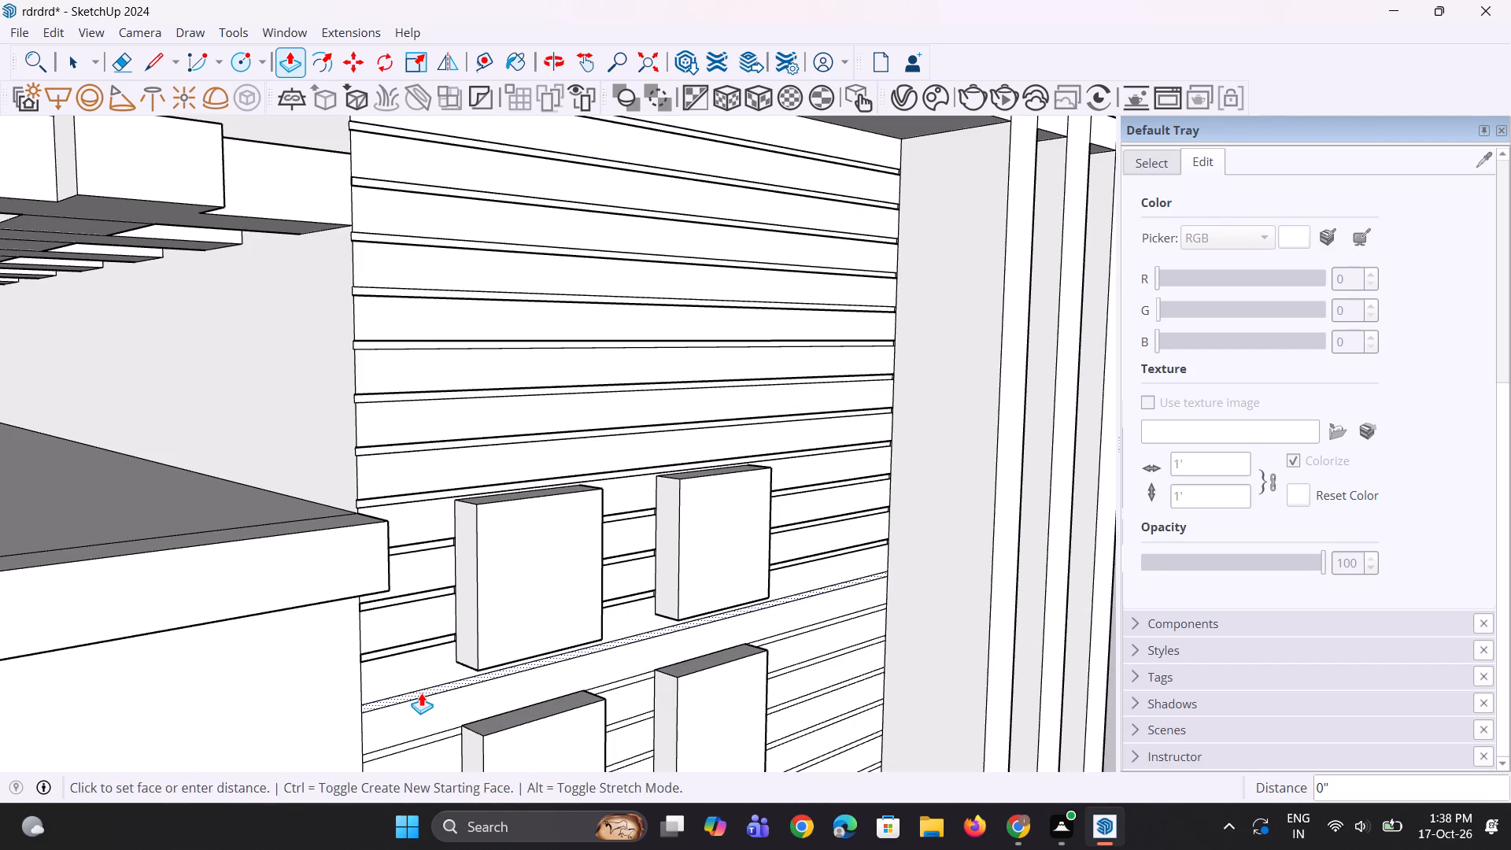
Push/Pull the first two groove rows interrupted by the lower square blocks by 0.3", including the segments between the blocks.
scroll(426, 683, down, 3)
scroll(426, 730, up, 3)
double_click(426, 730)
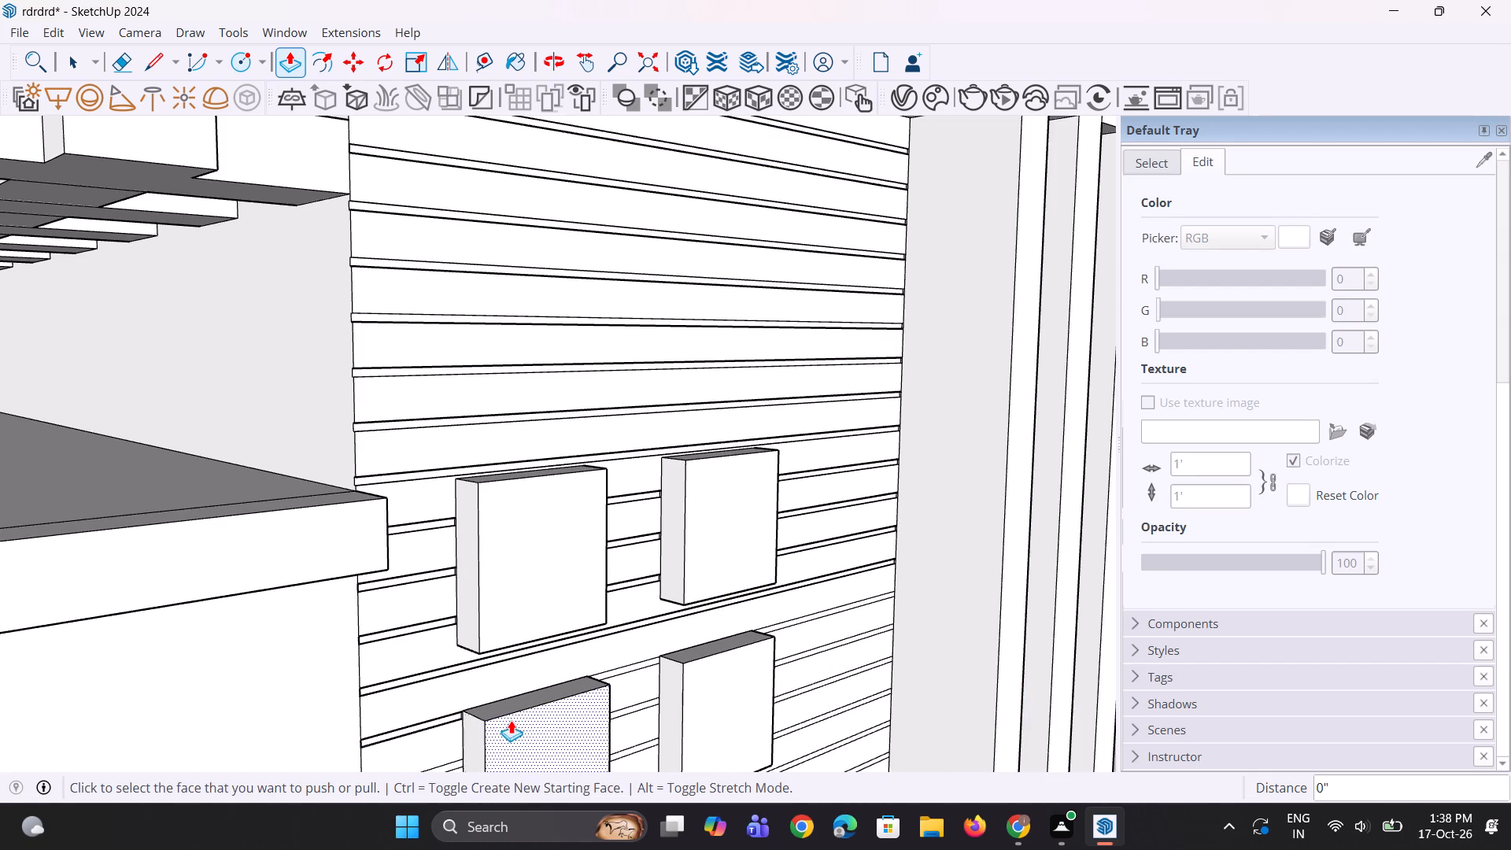
scroll(574, 710, up, 1)
double_click(637, 665)
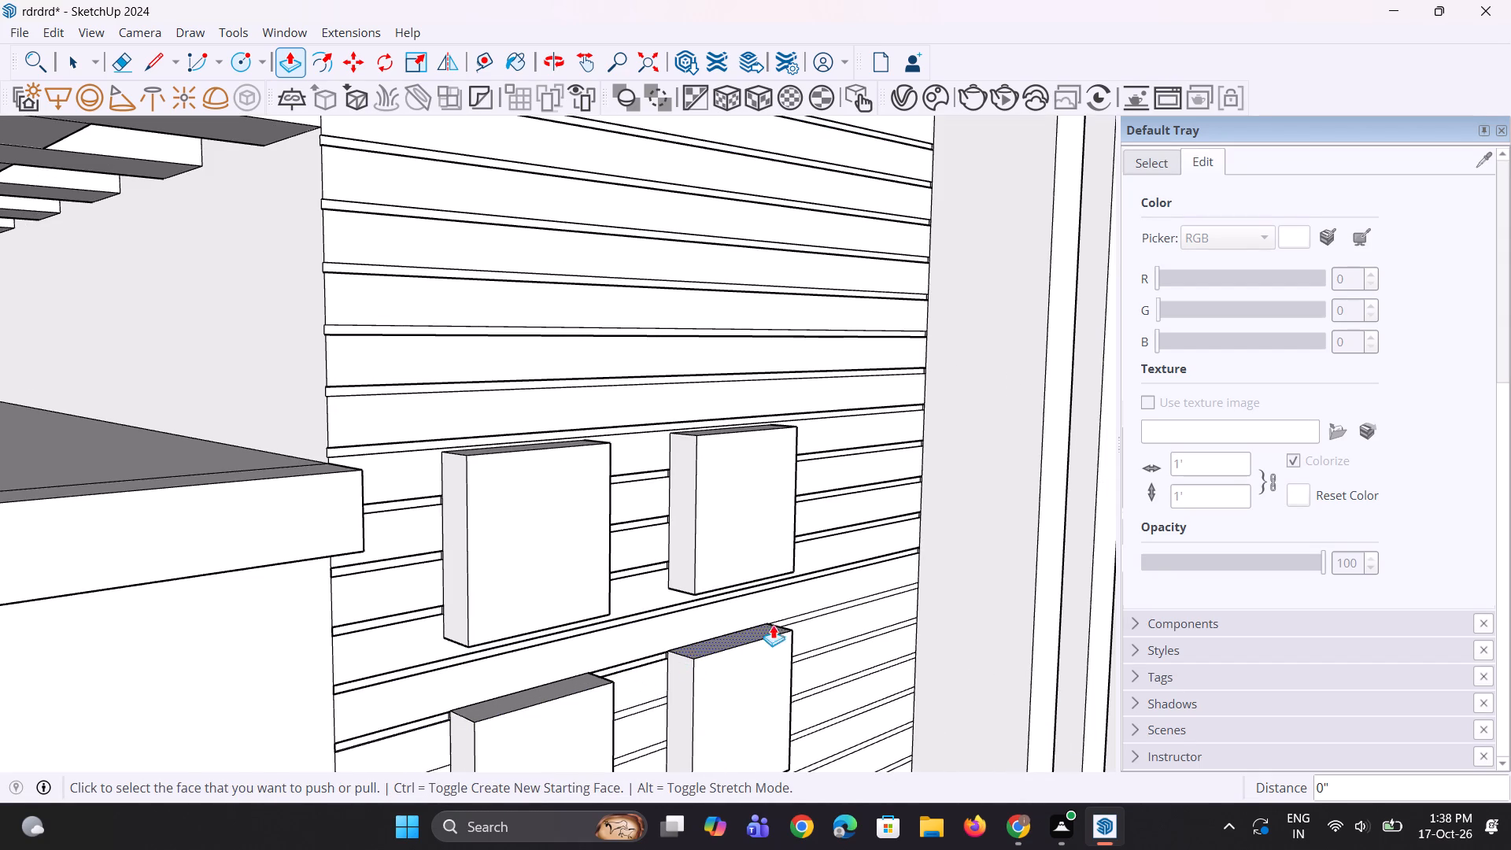
double_click(823, 614)
double_click(818, 655)
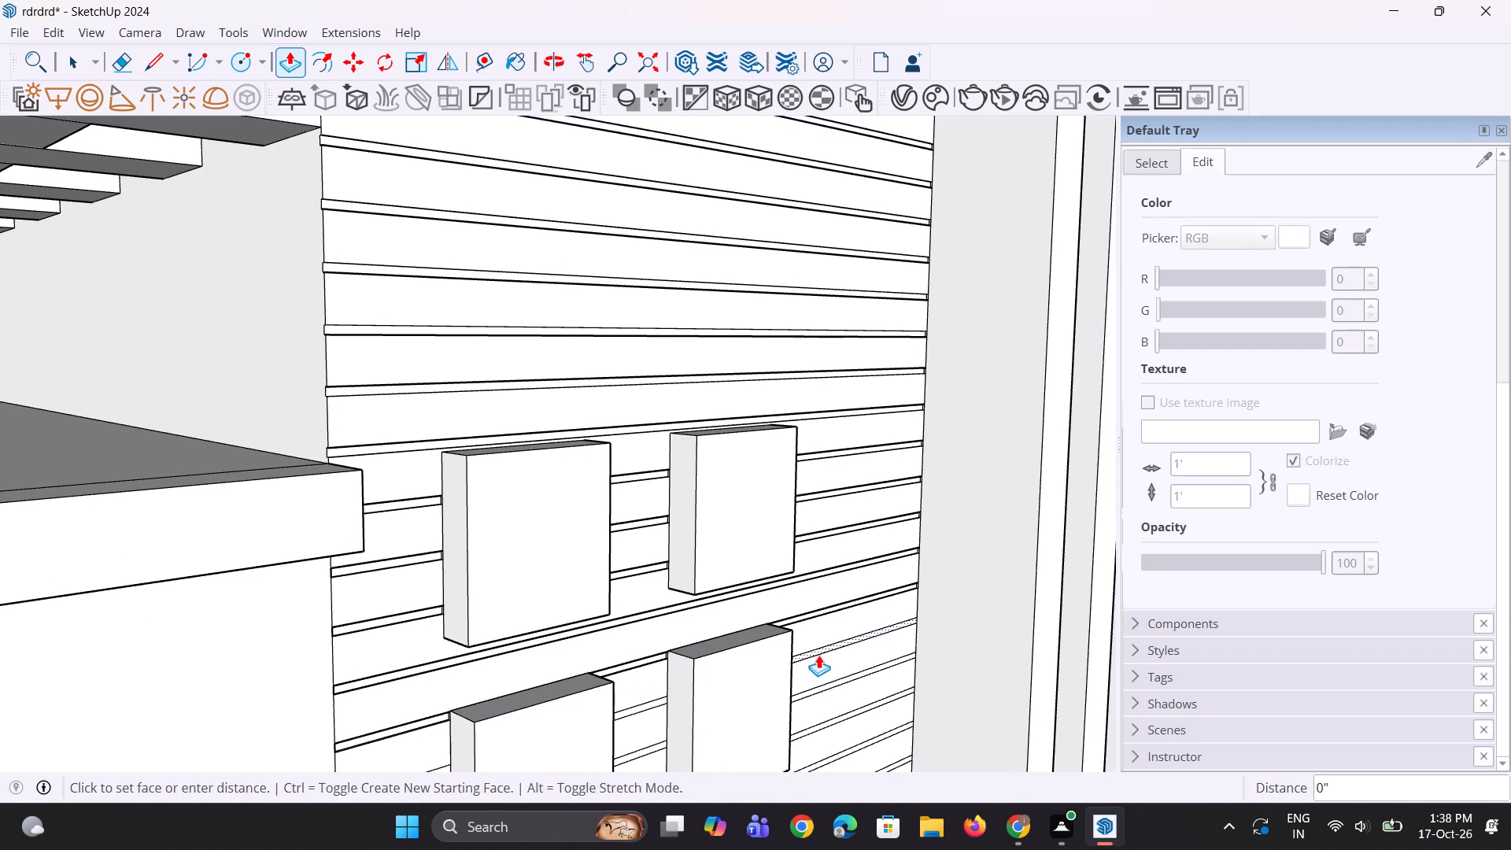
double_click(658, 706)
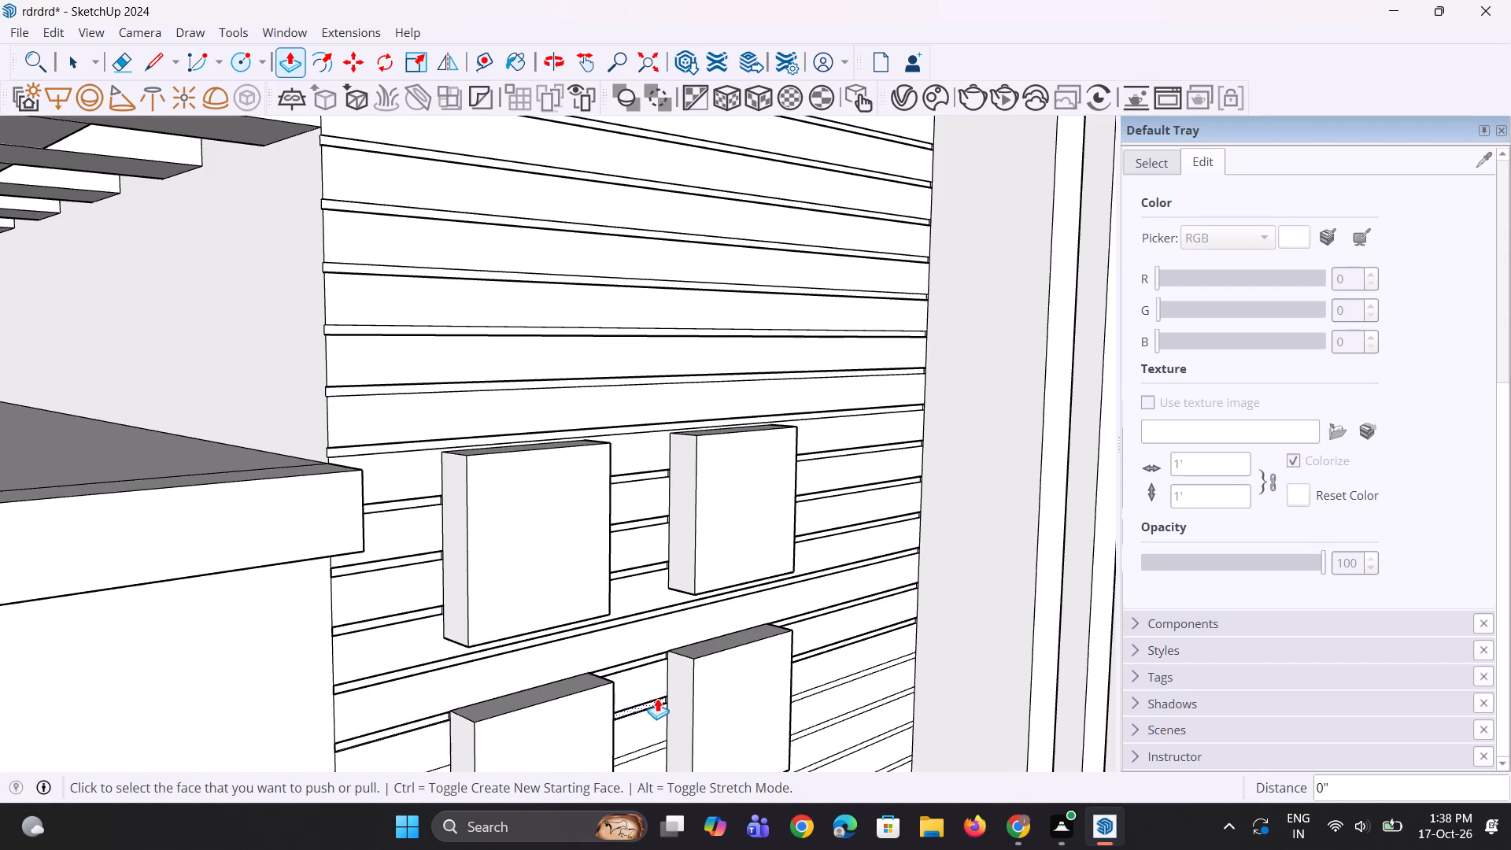
scroll(657, 695, down, 13)
scroll(618, 728, up, 7)
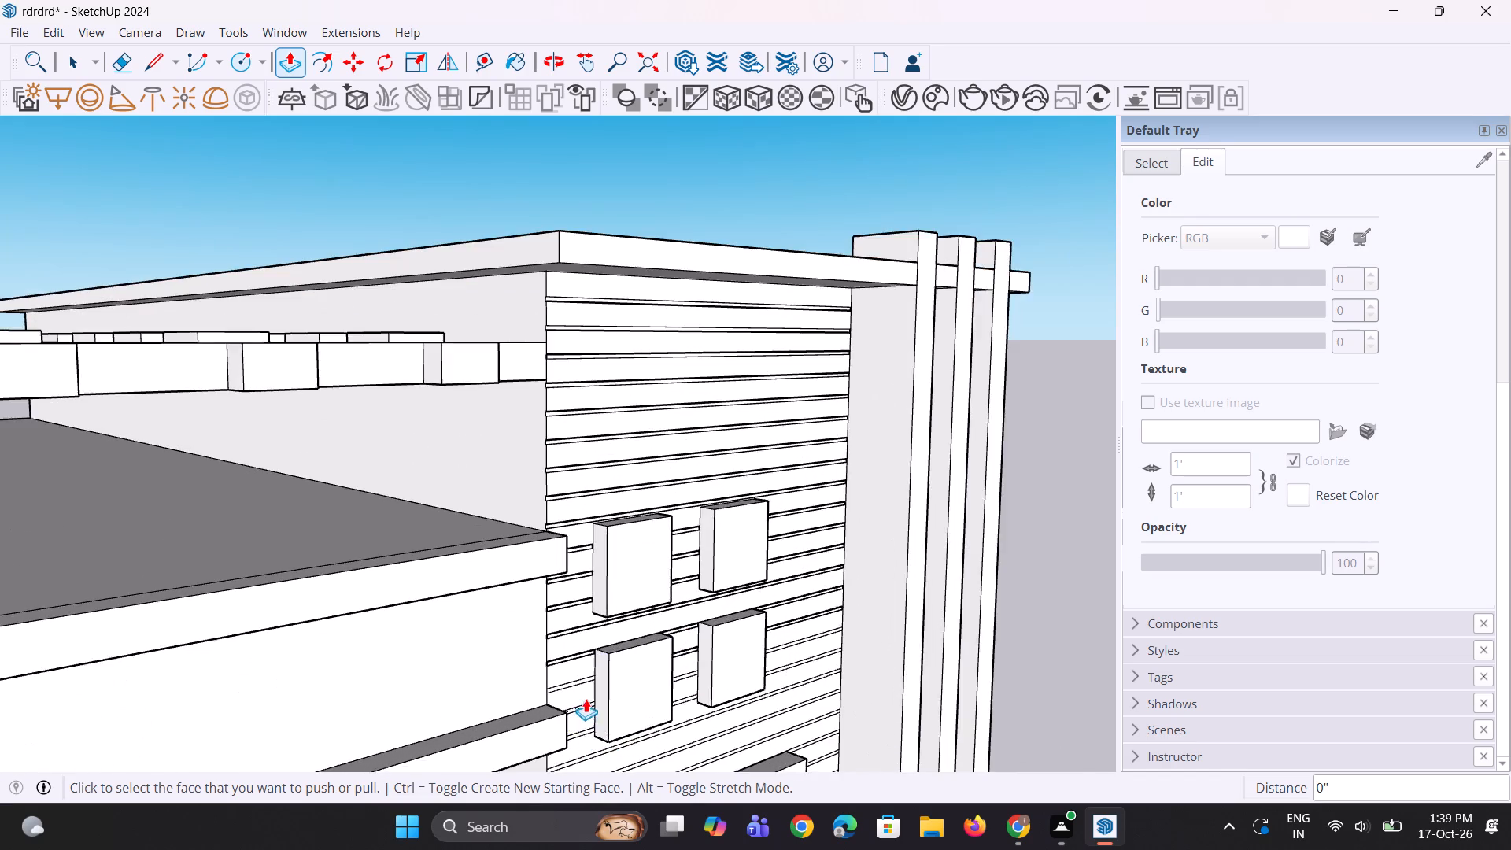
scroll(586, 699, up, 5)
double_click(583, 676)
Push/Pull the three segments of the third groove row beside and between the lower square blocks by 0.3", undoing the first attempt.
double_click(589, 715)
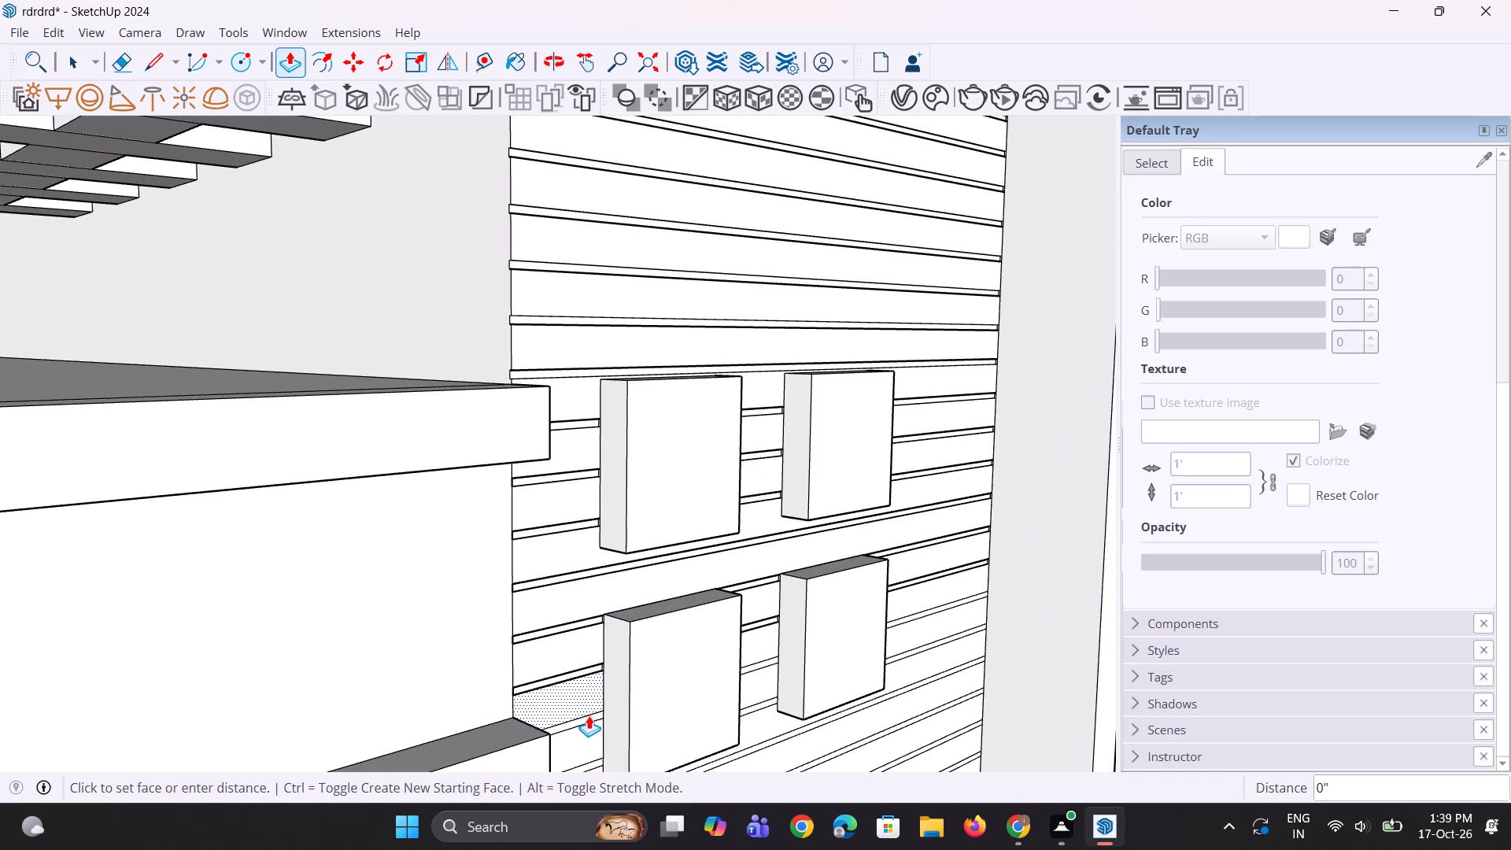
key(ctrl+z)
scroll(577, 722, up, 2)
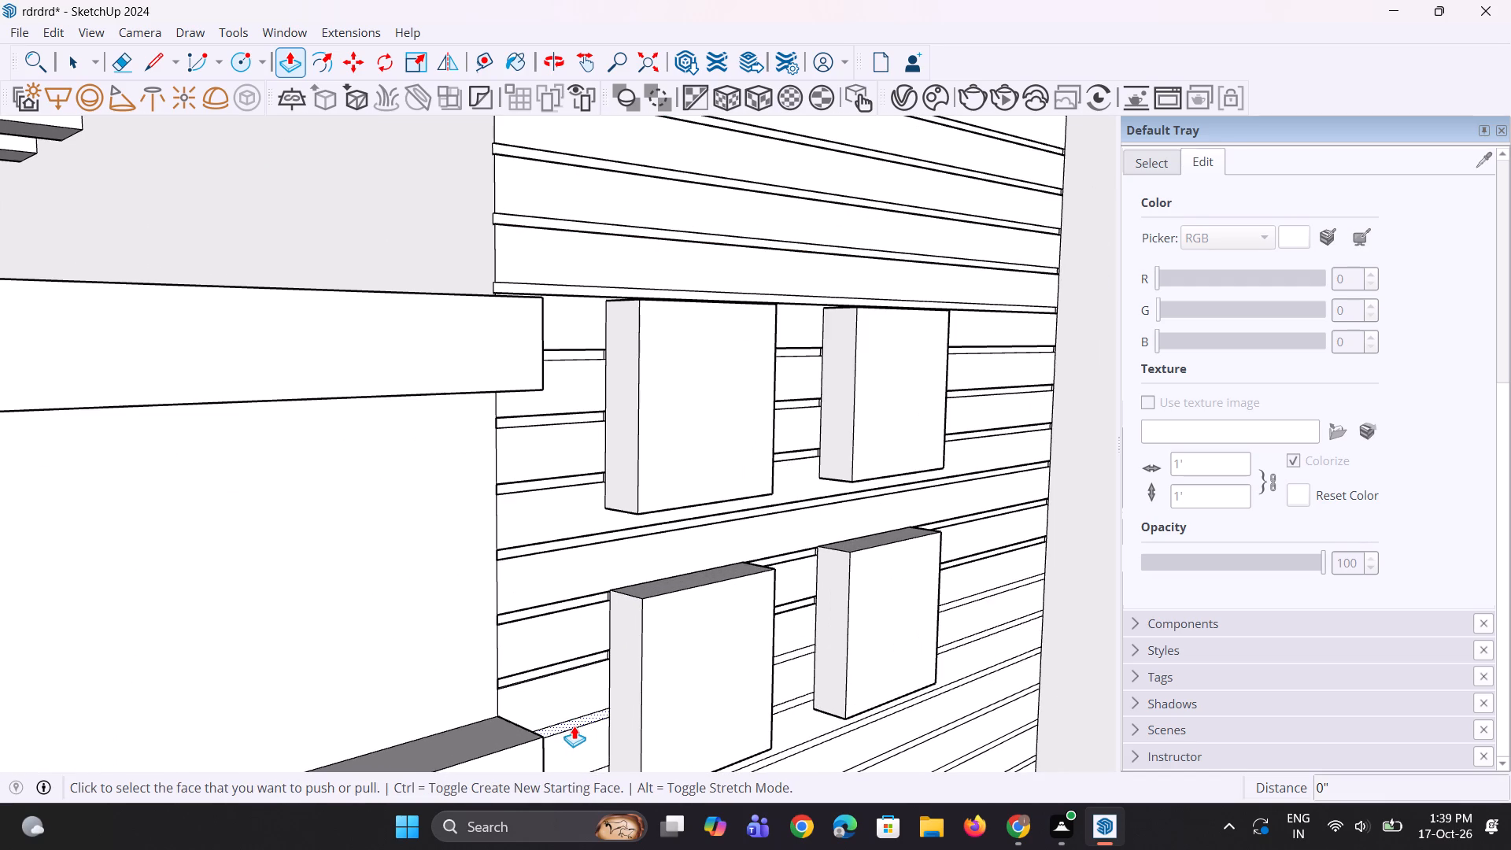
double_click(578, 723)
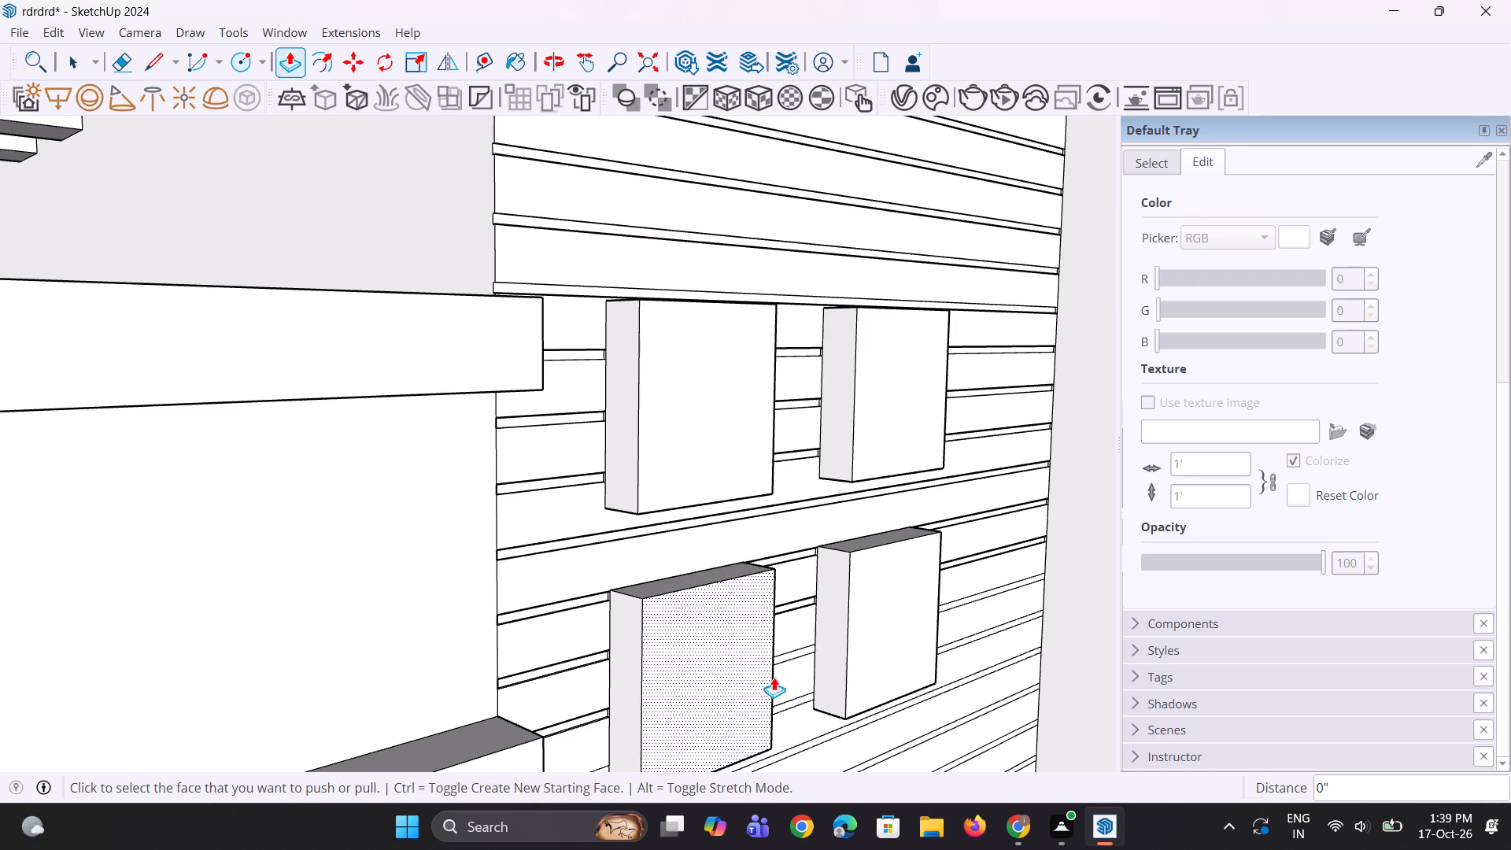
double_click(794, 656)
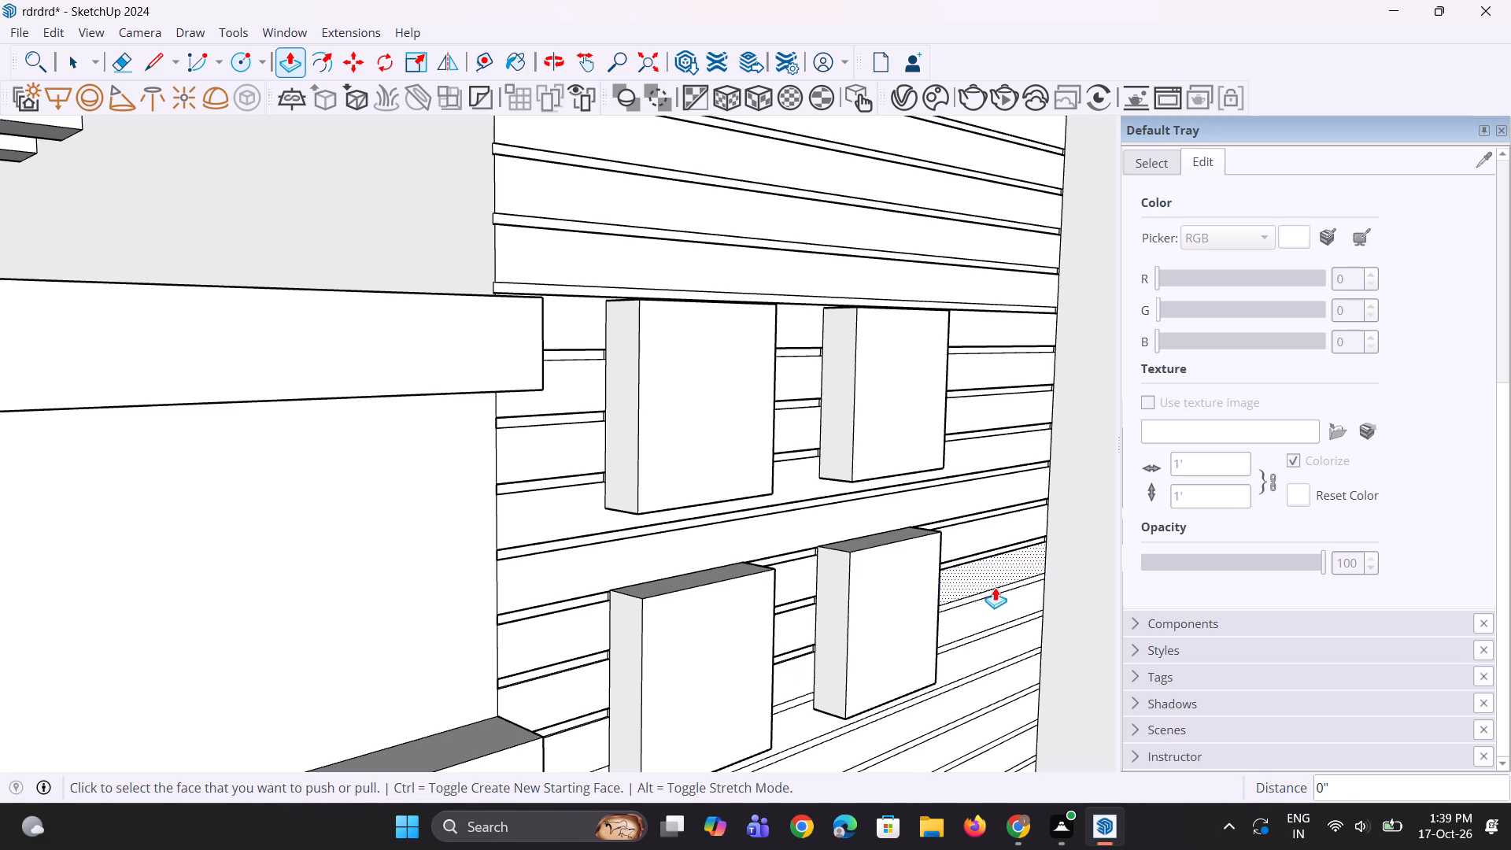
double_click(969, 601)
Push/Pull the three segments of the fourth groove row beside and between the lower square blocks by 0.3".
scroll(656, 647, down, 8)
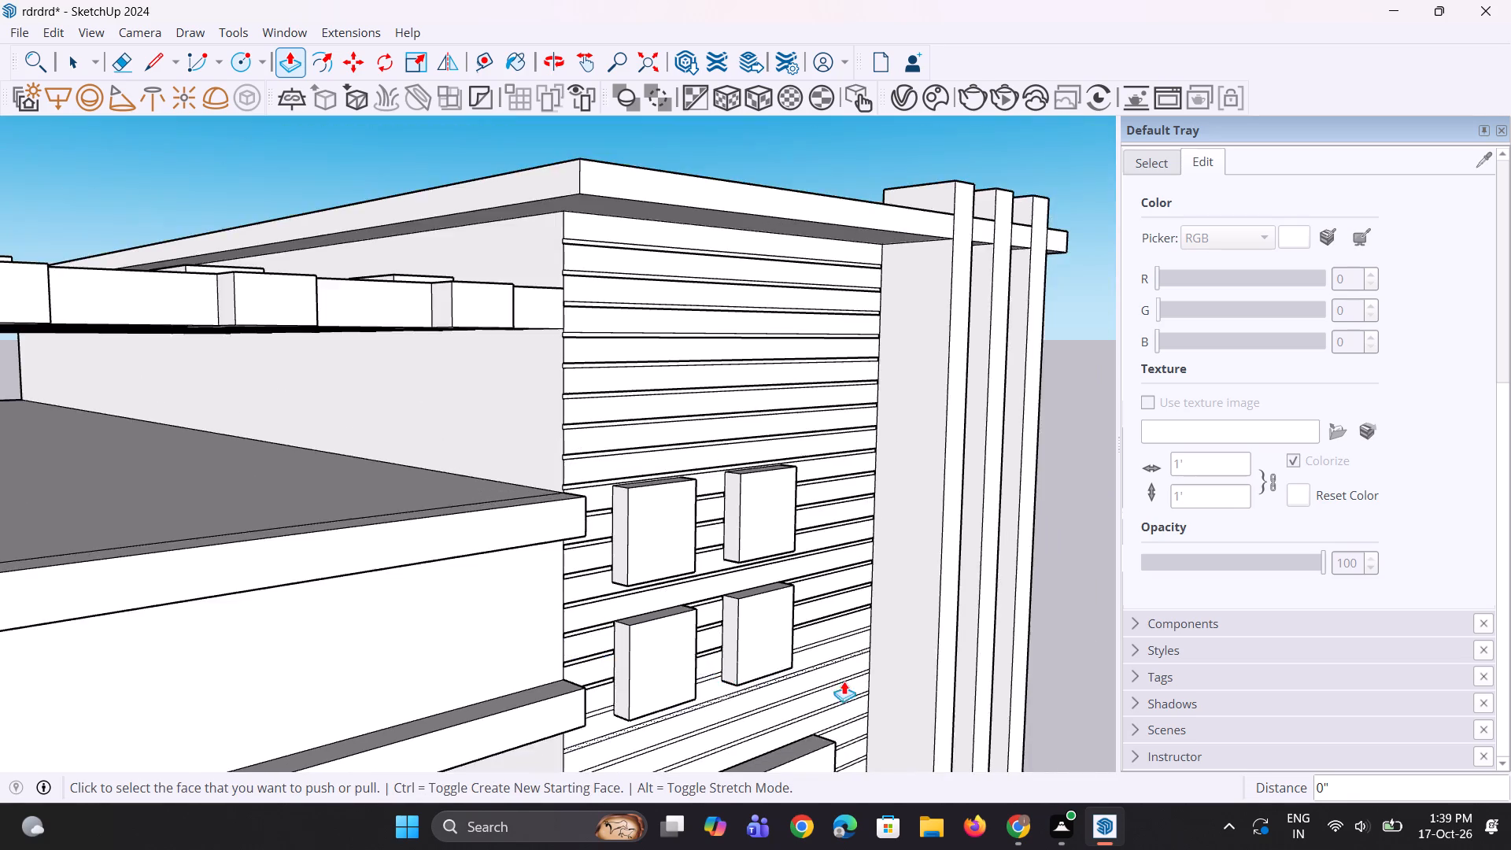
scroll(844, 681, up, 9)
double_click(814, 619)
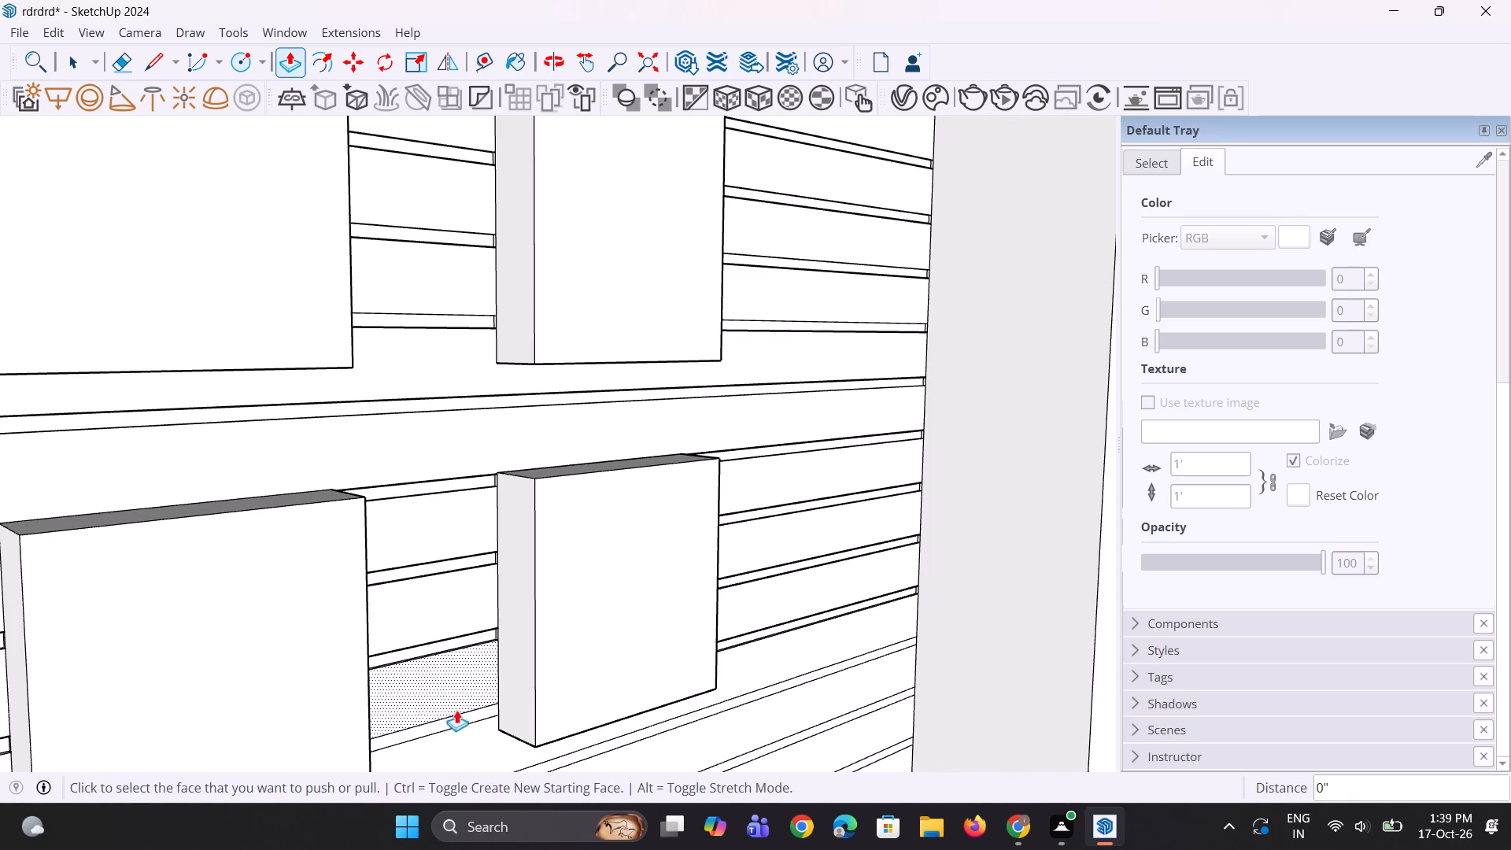
double_click(454, 721)
scroll(503, 674, down, 8)
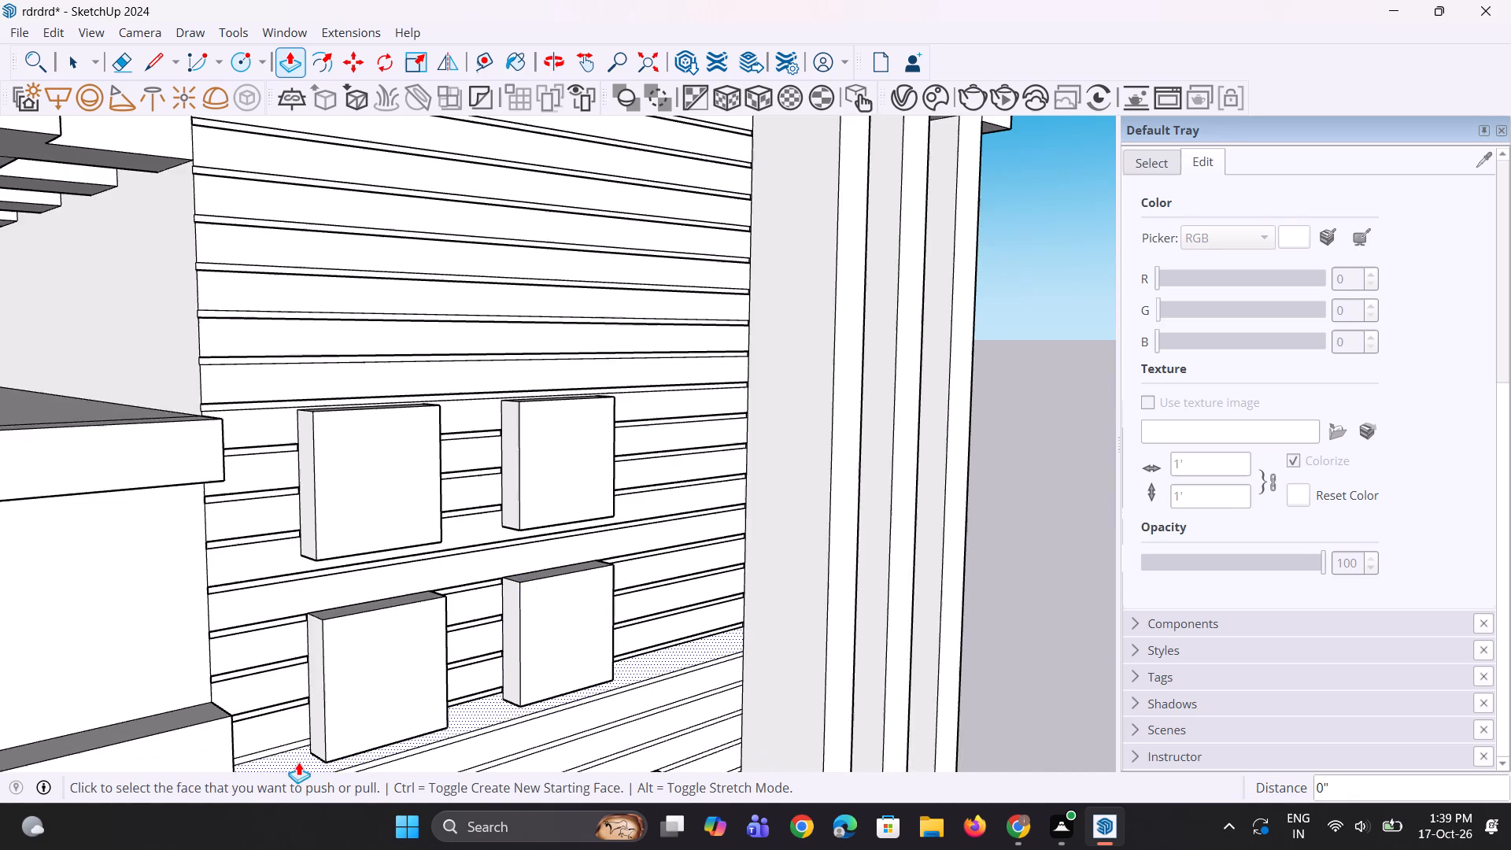
scroll(298, 762, up, 2)
double_click(301, 743)
Push/Pull the three full-width groove strips between the lower square blocks and the window frame by 0.3".
scroll(490, 506, down, 3)
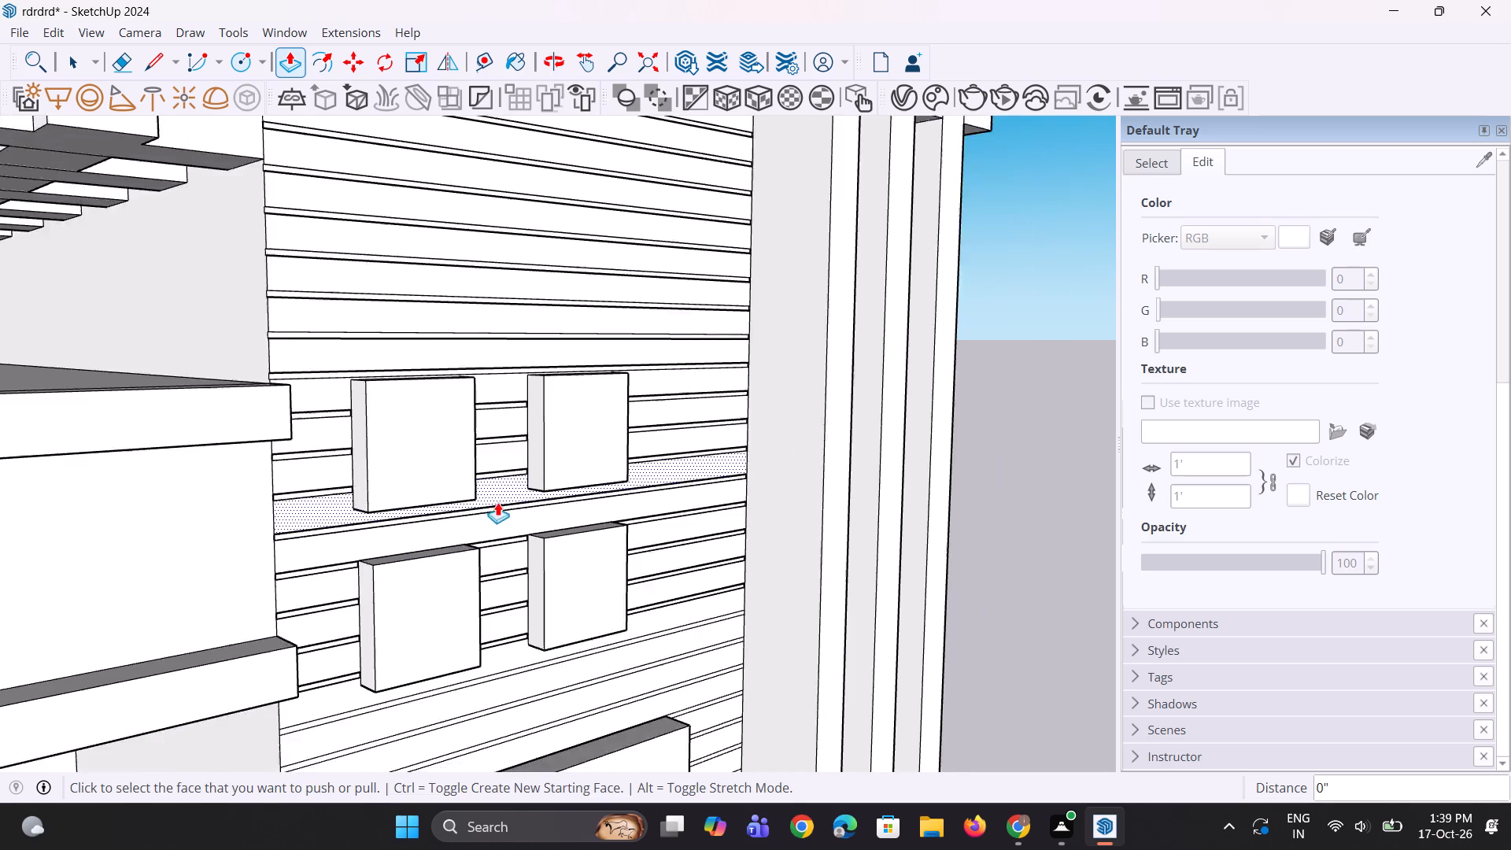
scroll(497, 502, down, 4)
scroll(445, 673, up, 9)
double_click(439, 613)
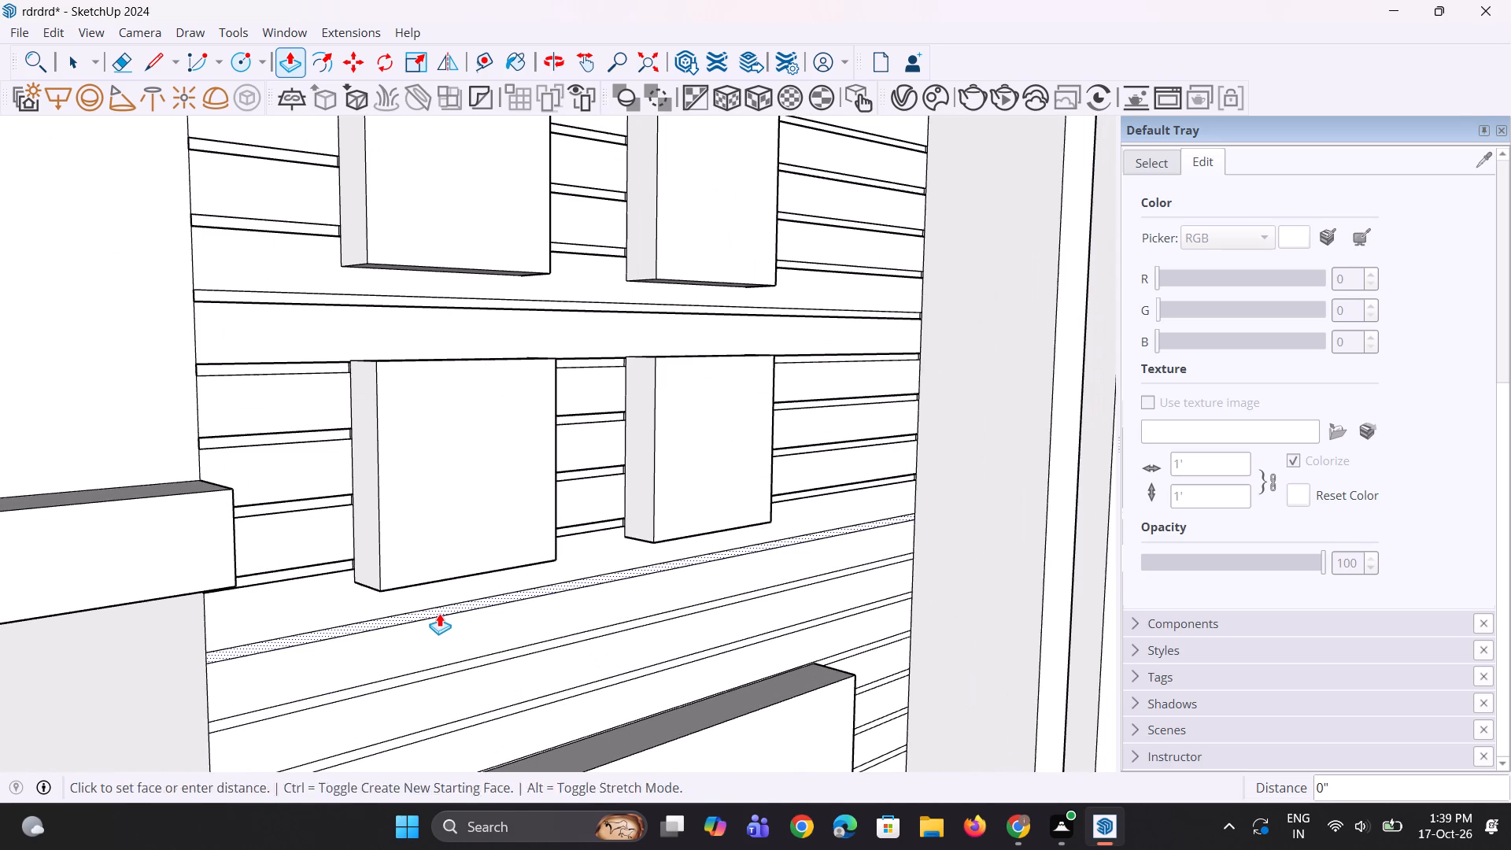
double_click(453, 669)
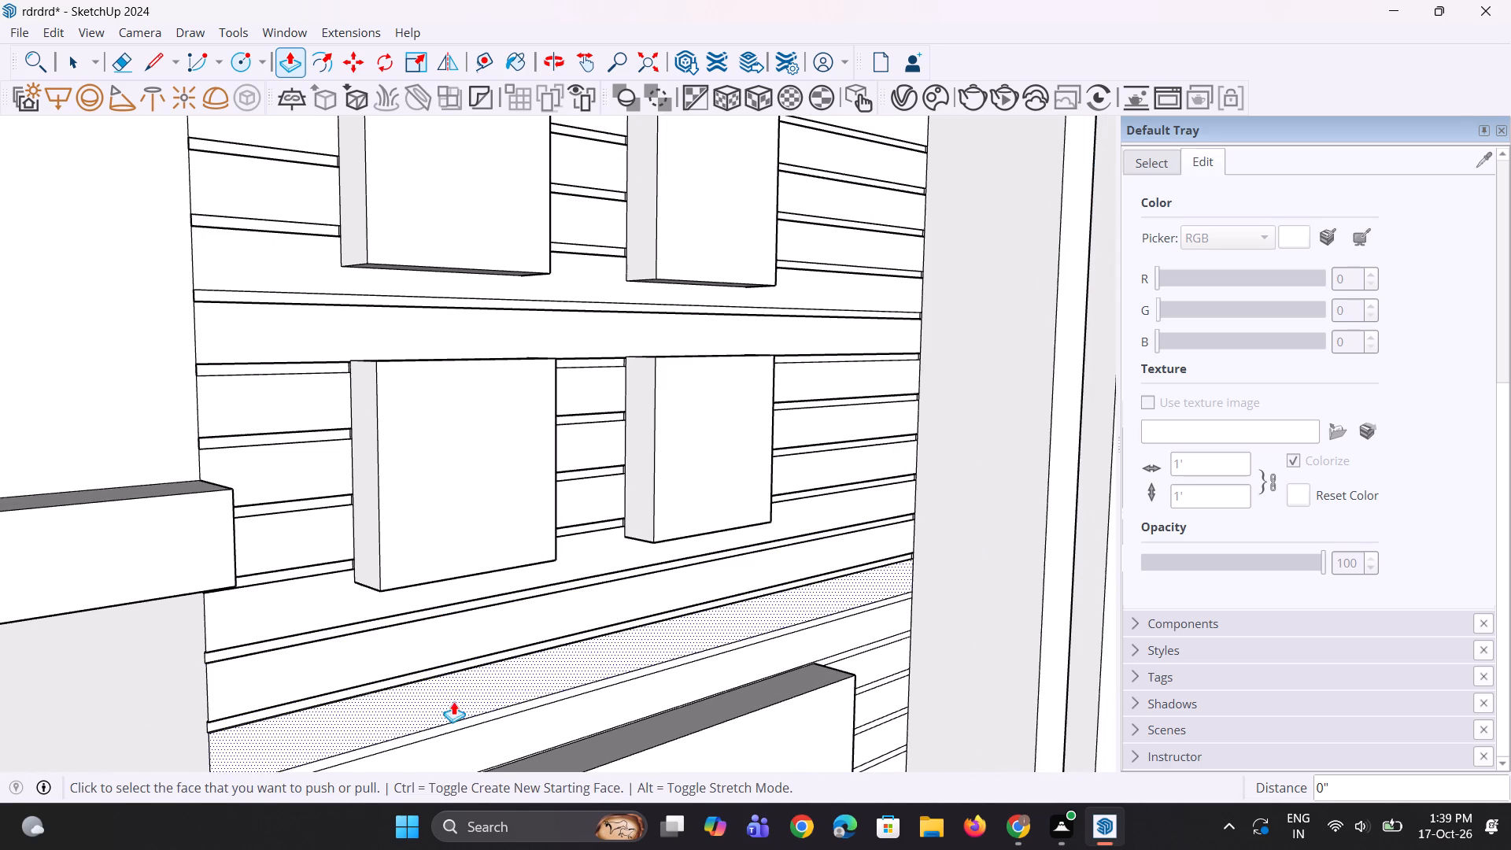
double_click(453, 727)
Push/Pull the first five groove strips beside the upper window frame by 0.3", starting with the one meeting the frame's top corner.
scroll(451, 692, down, 13)
scroll(698, 678, up, 6)
double_click(648, 661)
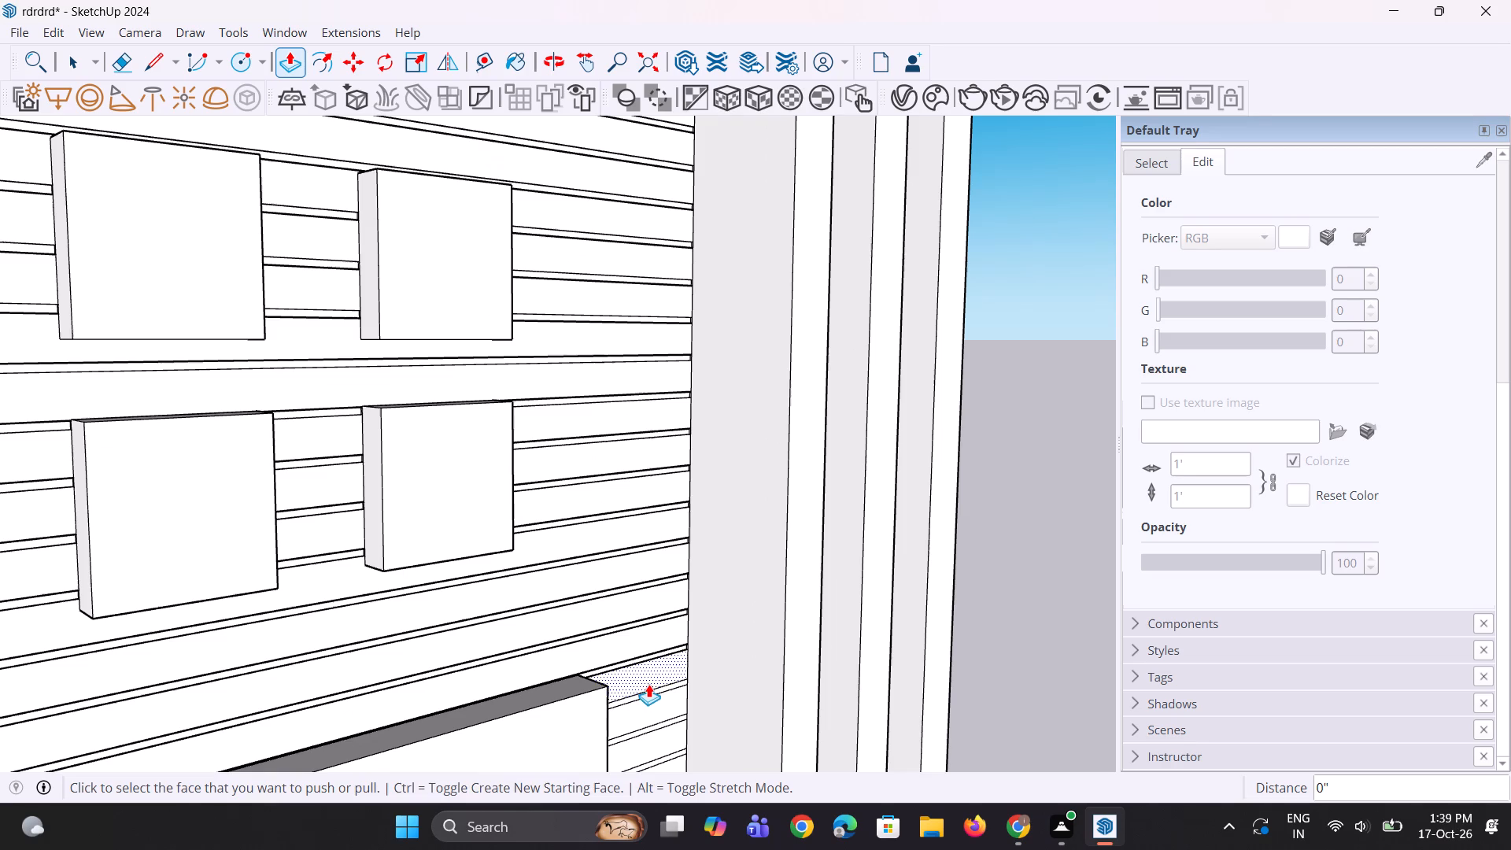
double_click(646, 693)
scroll(645, 680, down, 1)
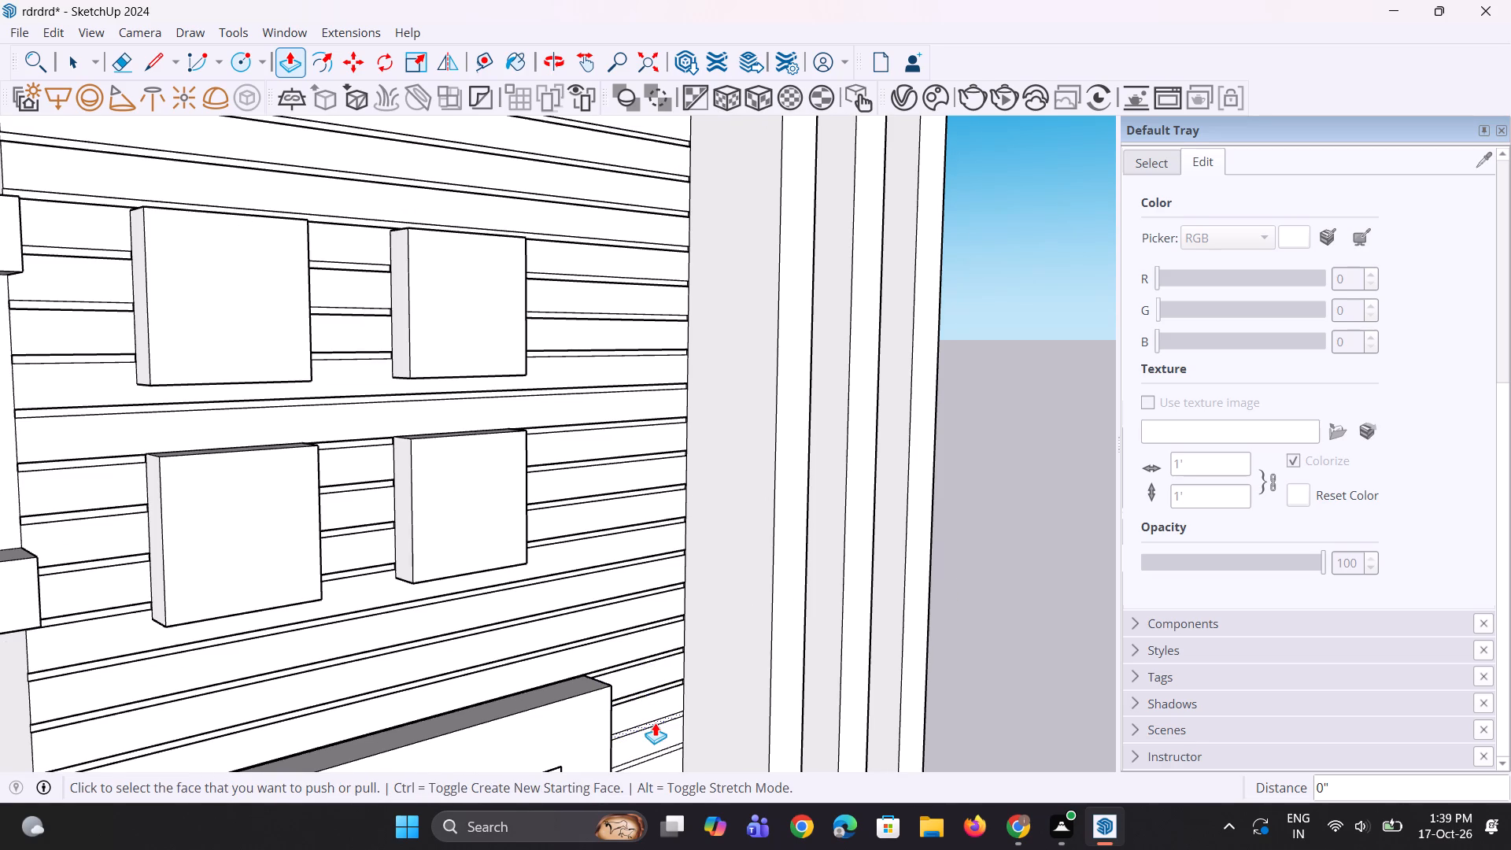
double_click(655, 722)
scroll(597, 642, down, 13)
scroll(641, 686, up, 6)
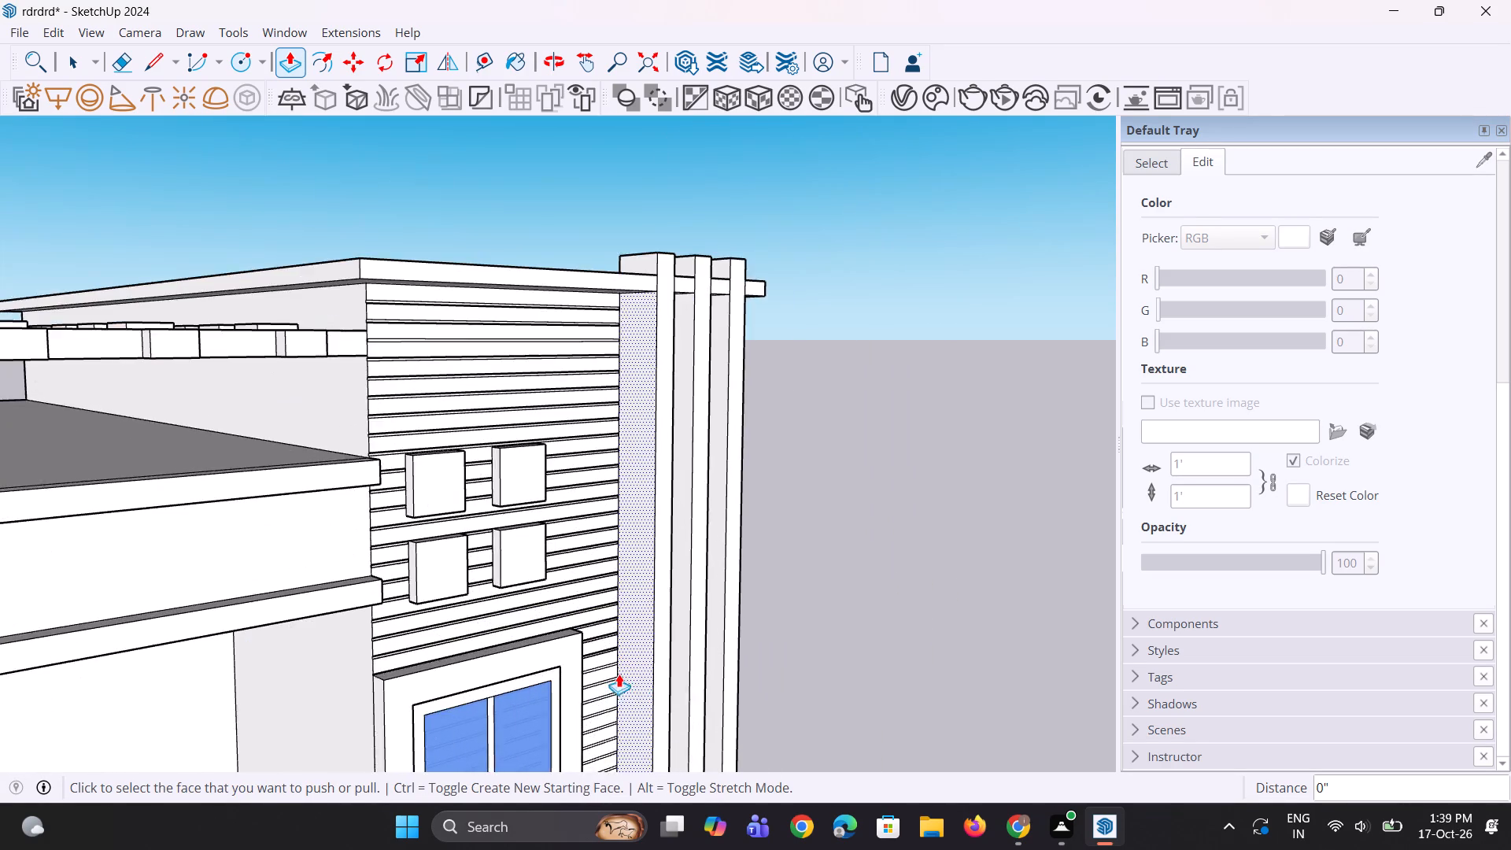
scroll(619, 674, up, 10)
double_click(601, 672)
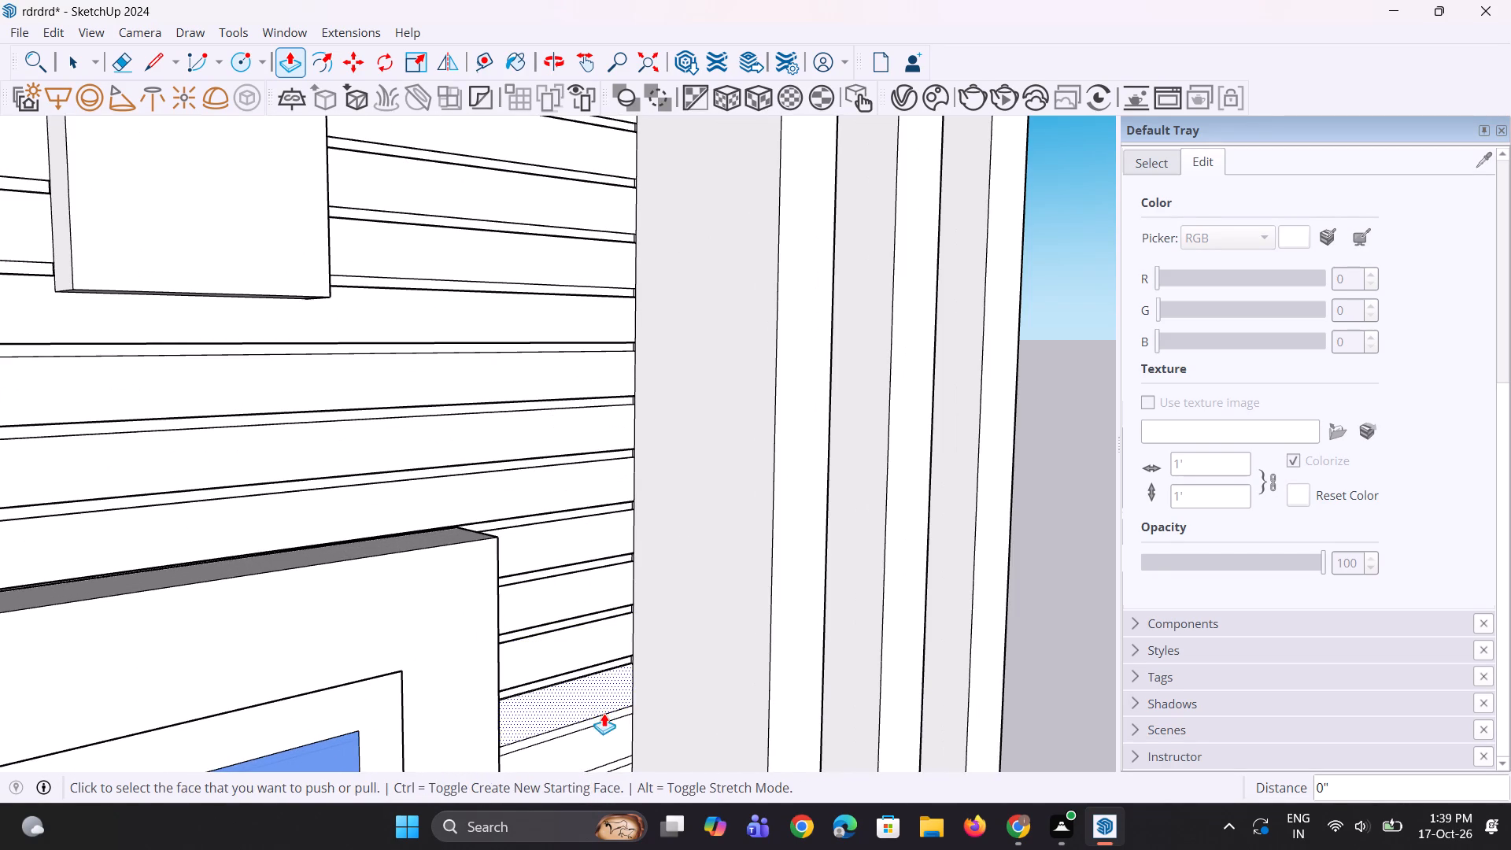
double_click(601, 719)
Push/Pull the next five short groove strips down the wall beside the upper window frame by 0.3".
scroll(570, 667, down, 3)
scroll(584, 705, up, 3)
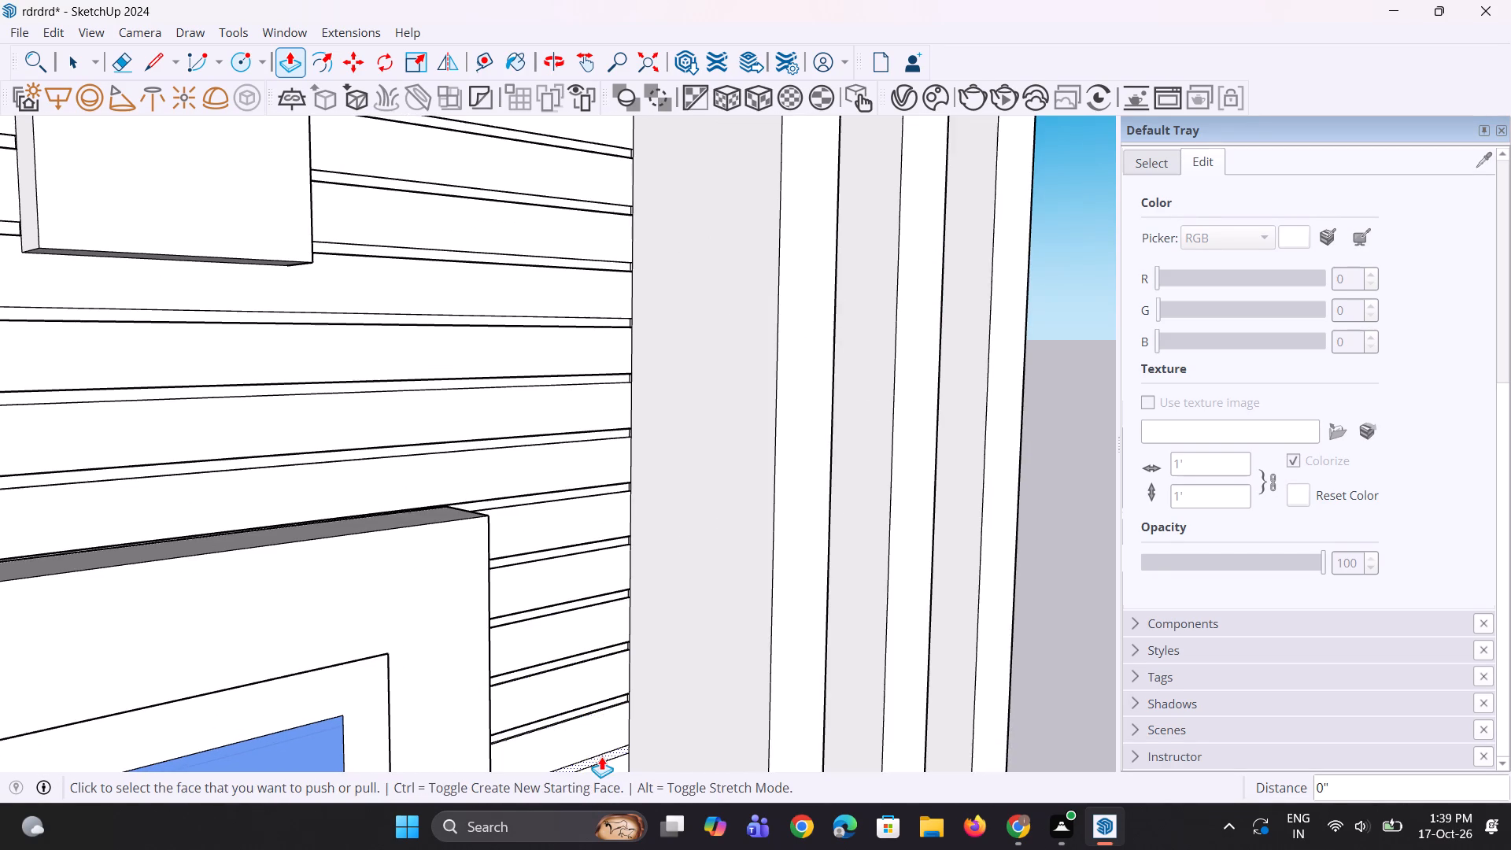
double_click(601, 757)
scroll(535, 622, down, 9)
scroll(565, 729, up, 6)
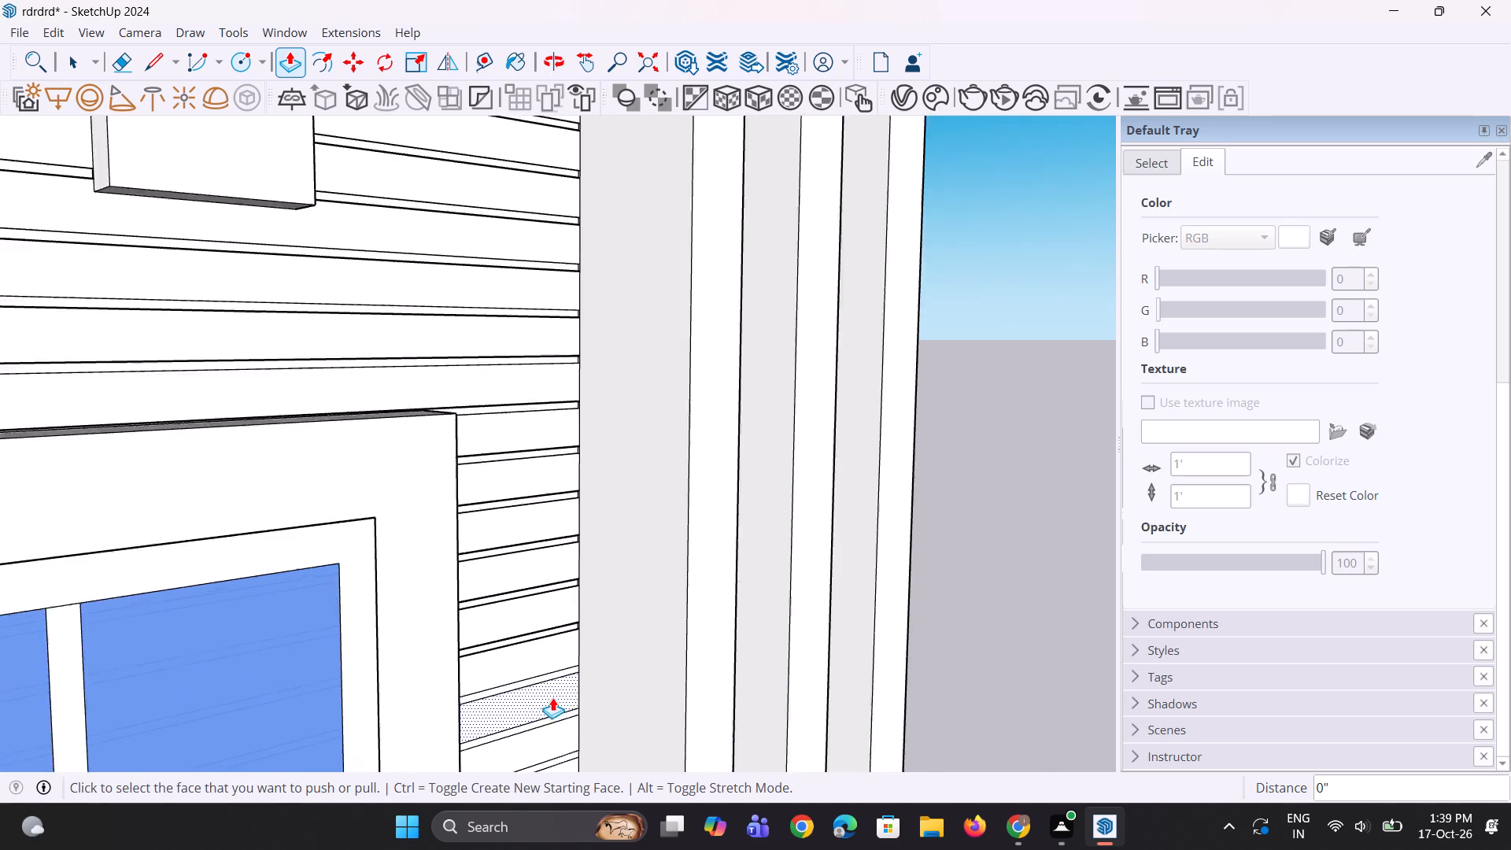
scroll(552, 697, up, 4)
double_click(562, 669)
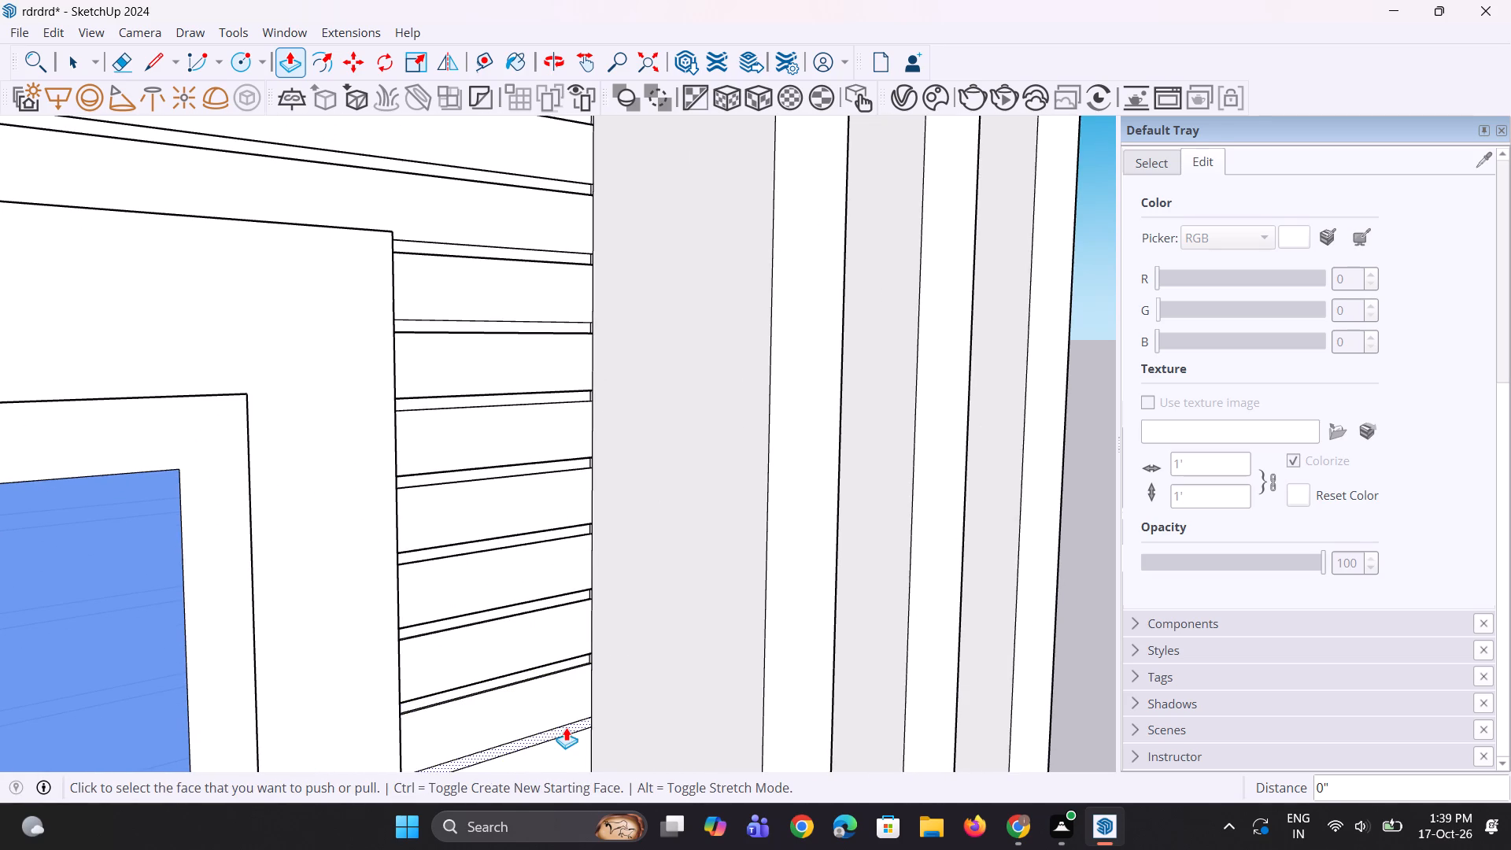
double_click(566, 727)
scroll(529, 652, down, 10)
scroll(530, 727, up, 7)
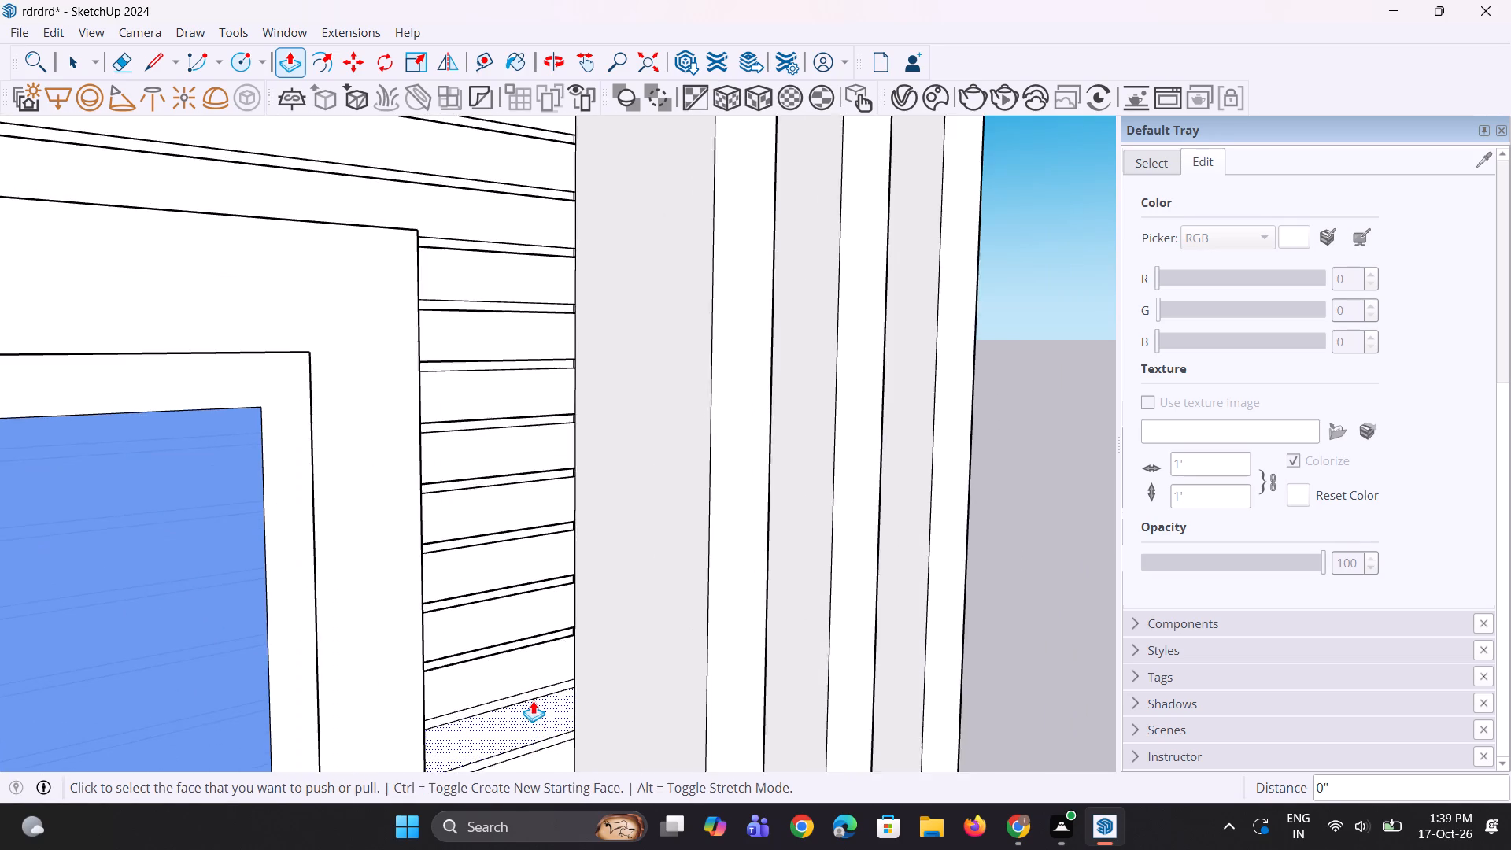
scroll(533, 700, up, 1)
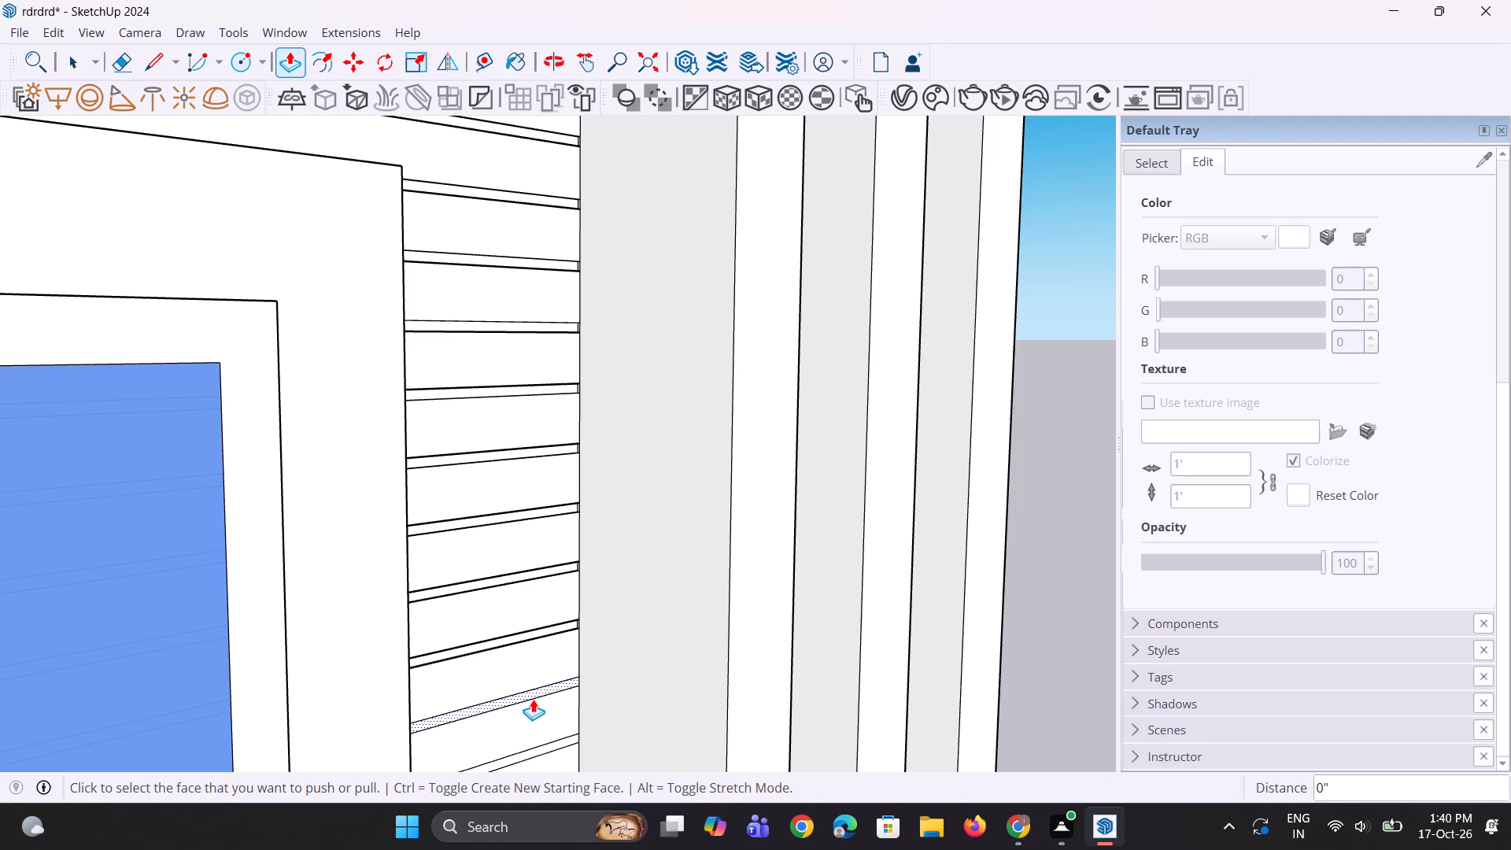
scroll(533, 699, up, 1)
scroll(545, 492, down, 2)
scroll(493, 689, up, 2)
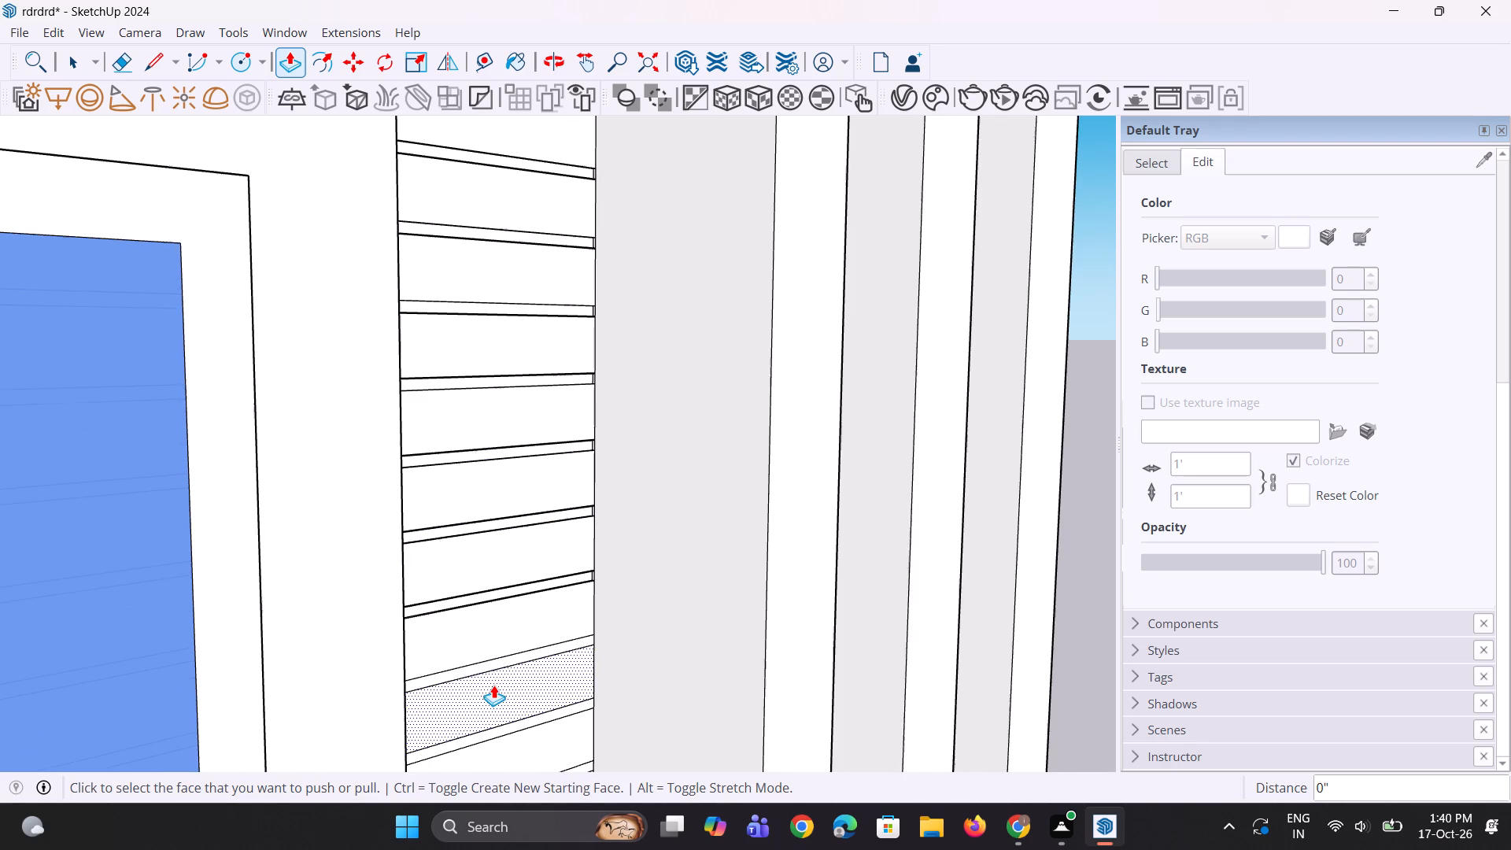
double_click(511, 661)
double_click(531, 724)
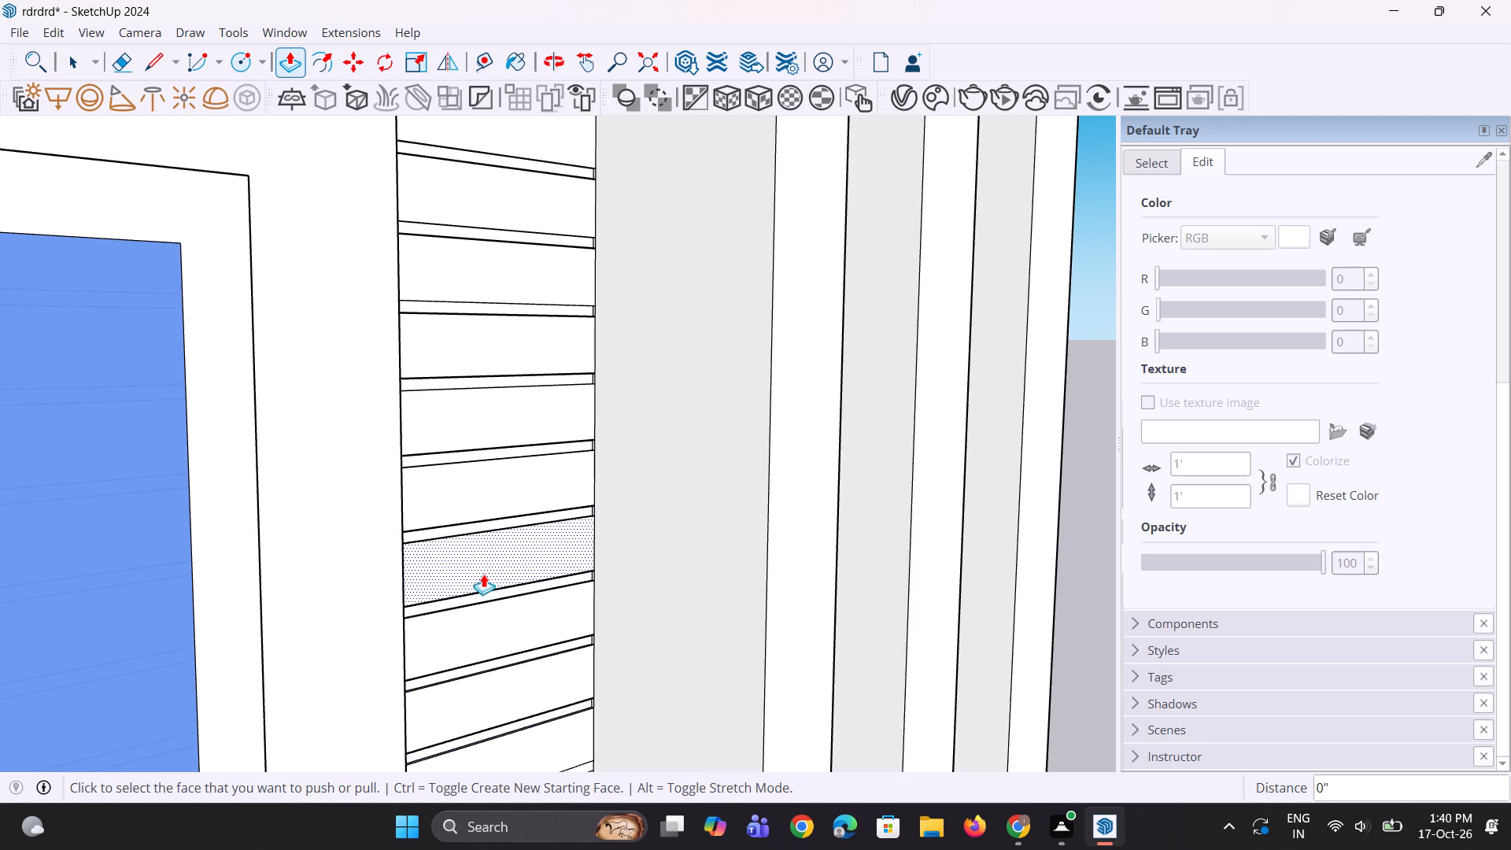
Push/Pull six more short groove strips further down beside the upper window frame by 0.3".
scroll(482, 571, down, 8)
scroll(483, 693, up, 8)
double_click(490, 660)
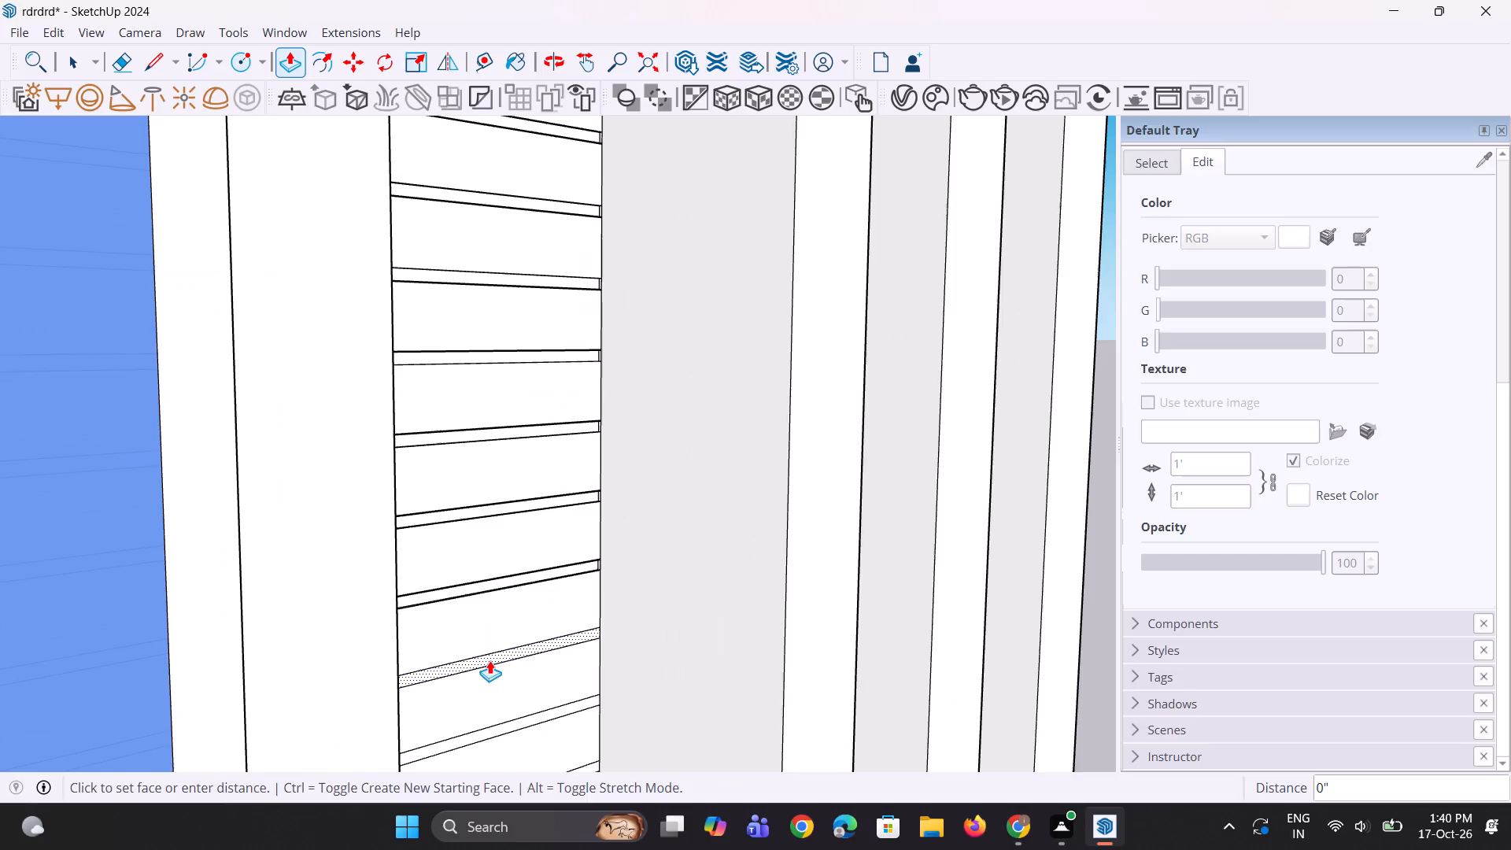
double_click(519, 722)
scroll(484, 562, down, 9)
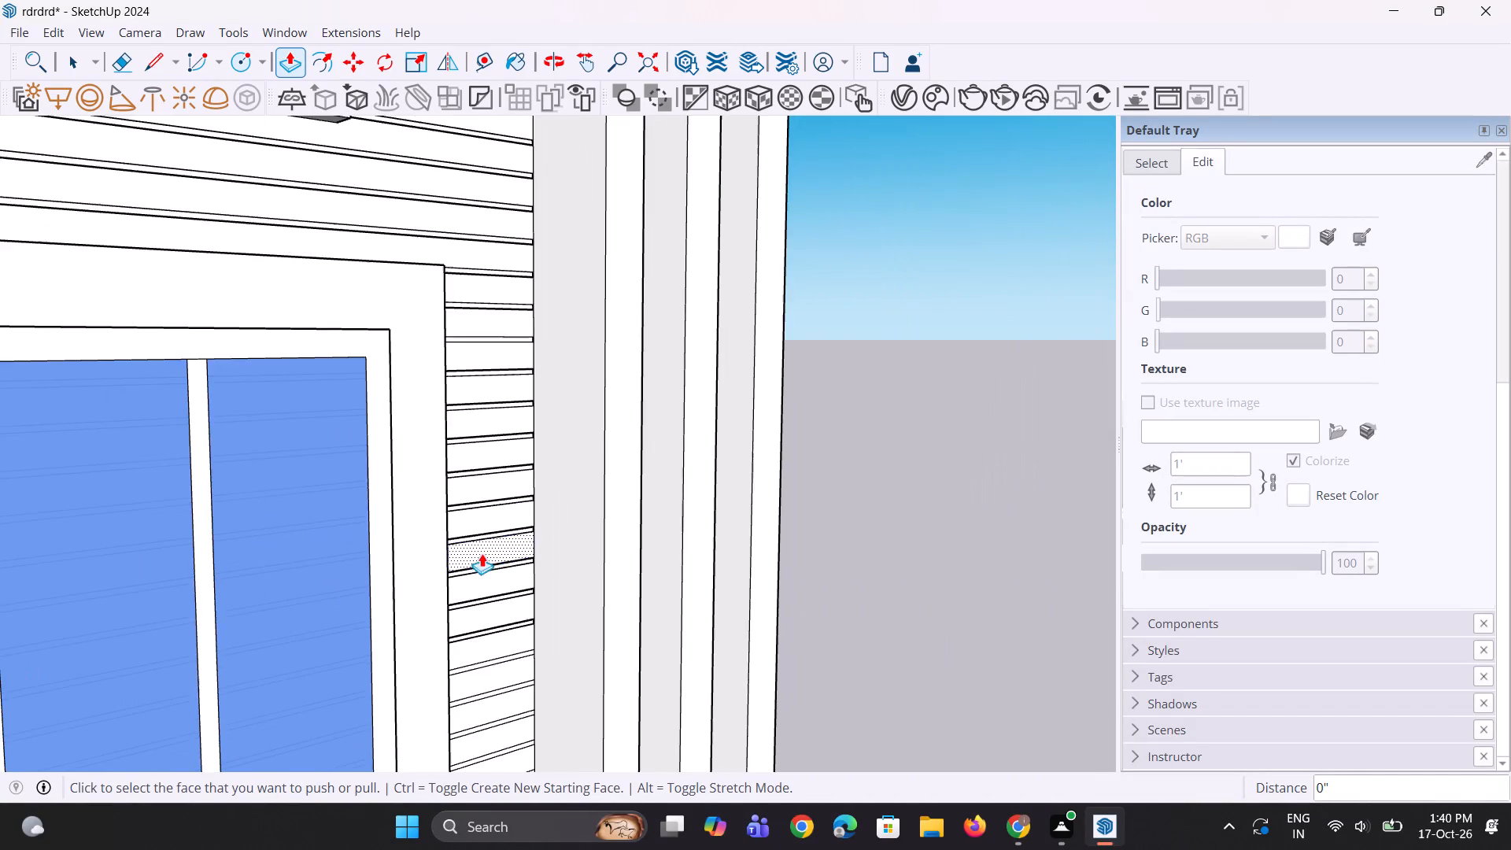
scroll(470, 694, up, 8)
double_click(460, 667)
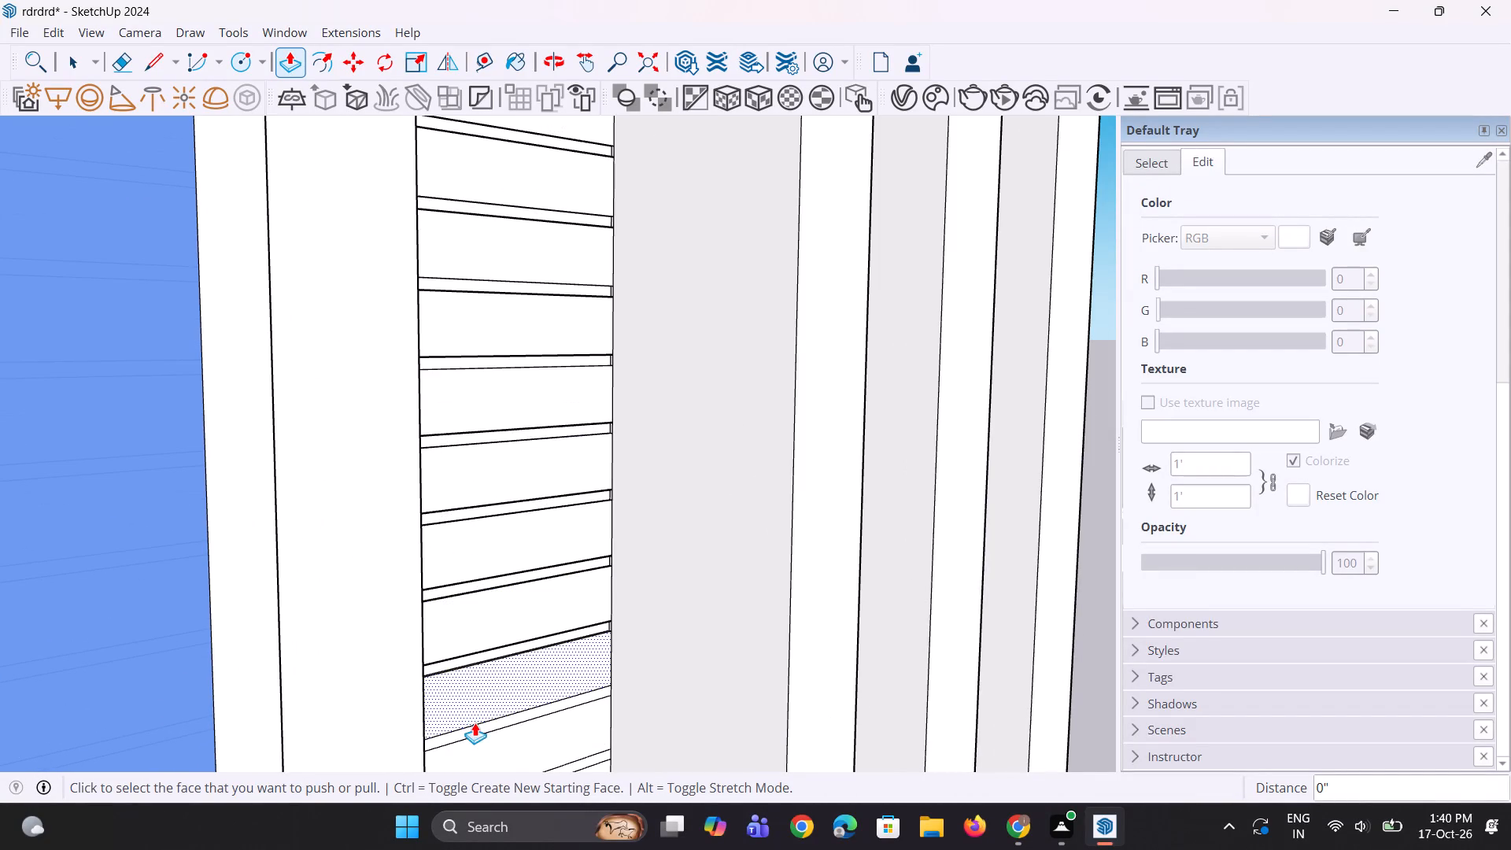
double_click(475, 730)
scroll(430, 568, down, 9)
scroll(449, 689, up, 2)
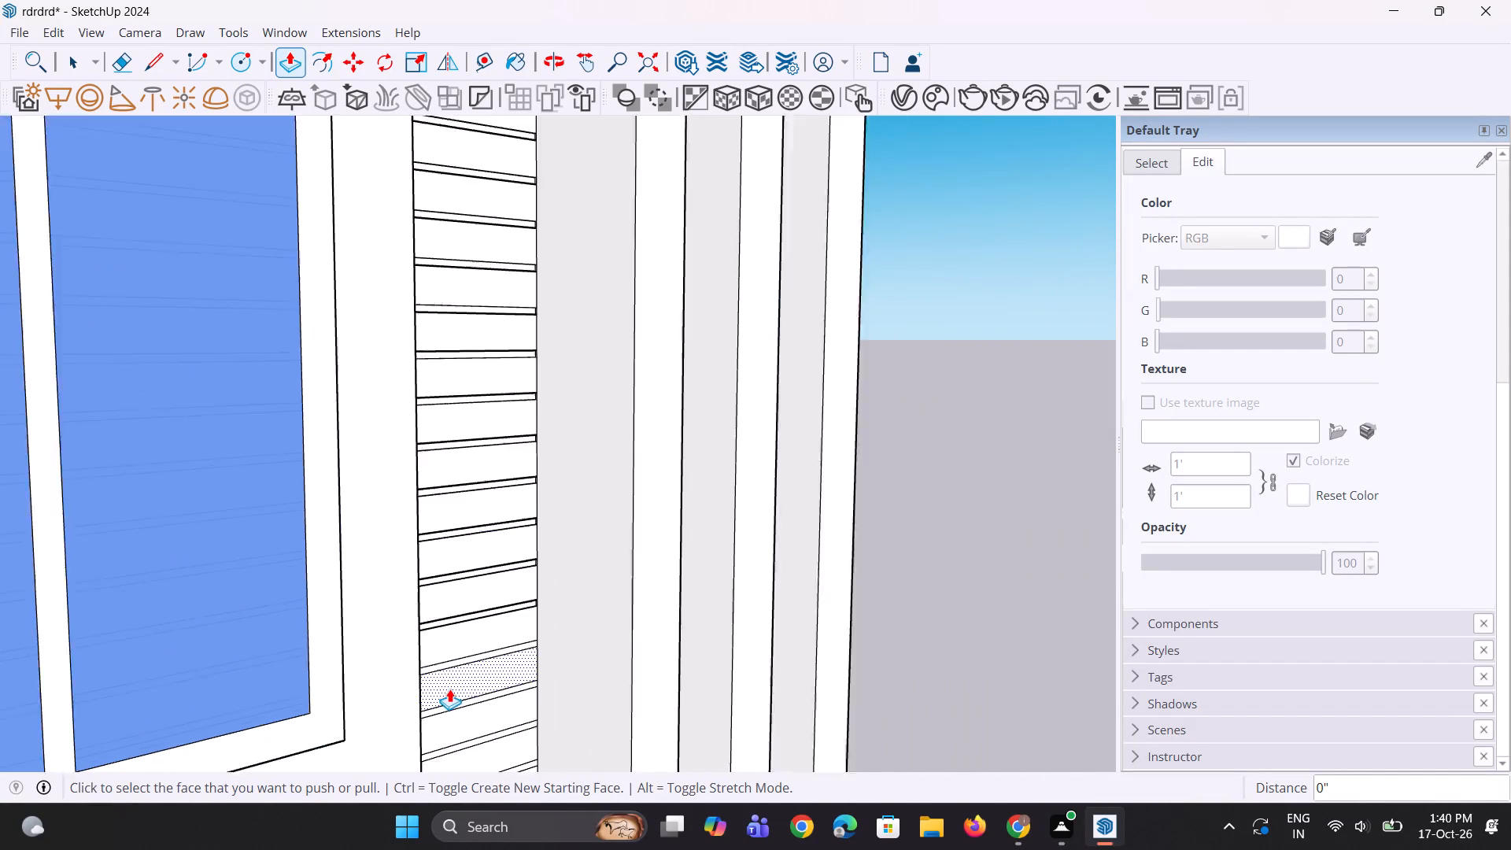
scroll(449, 689, up, 7)
double_click(452, 658)
double_click(473, 723)
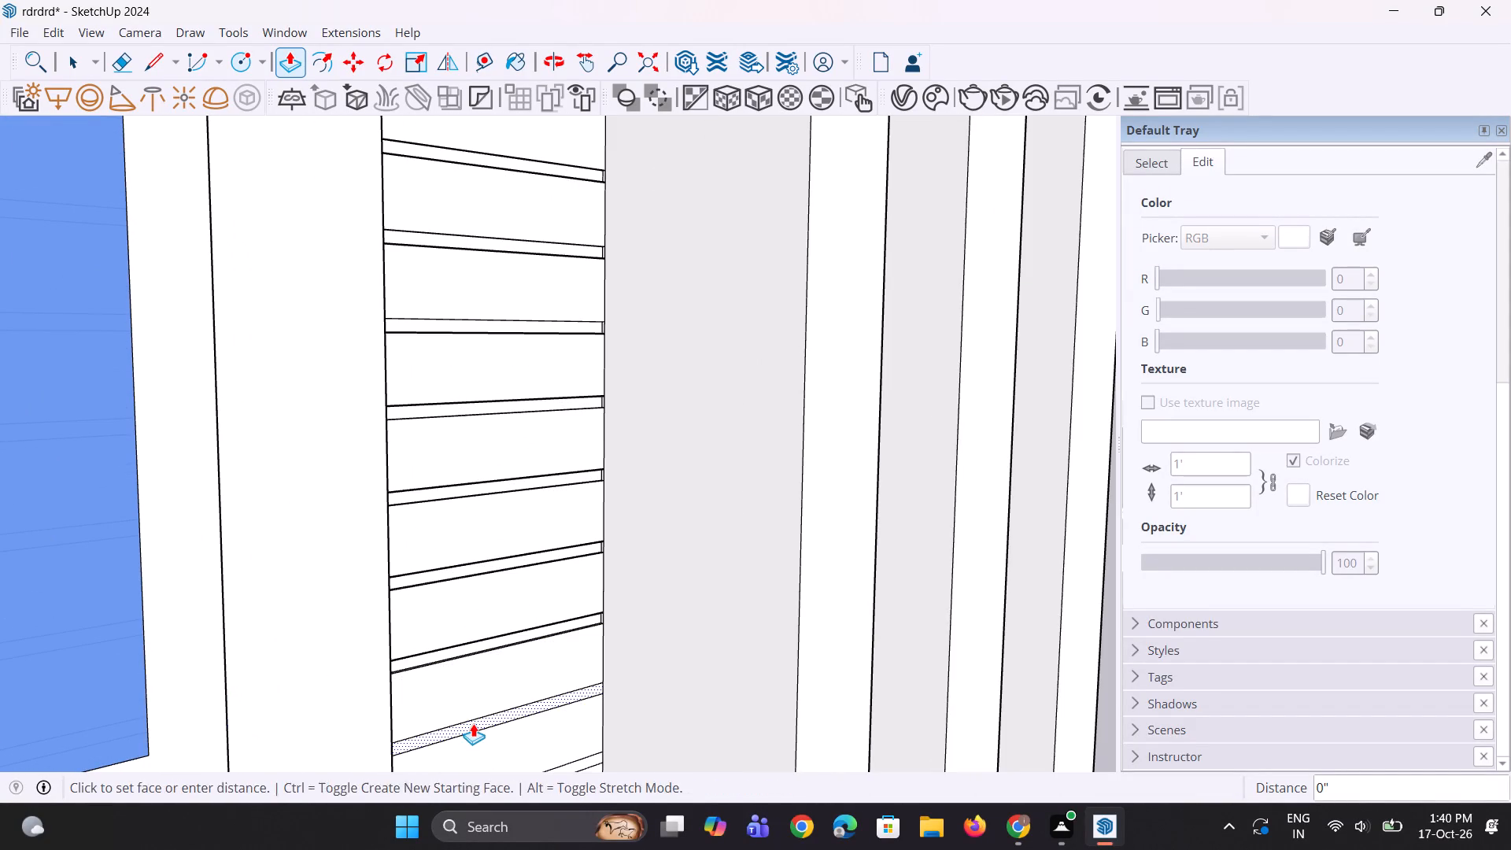
Push/Pull the last groove strip beside the upper window frame and the two long strips running beneath the frame by 0.3".
scroll(442, 595, down, 9)
scroll(457, 665, up, 8)
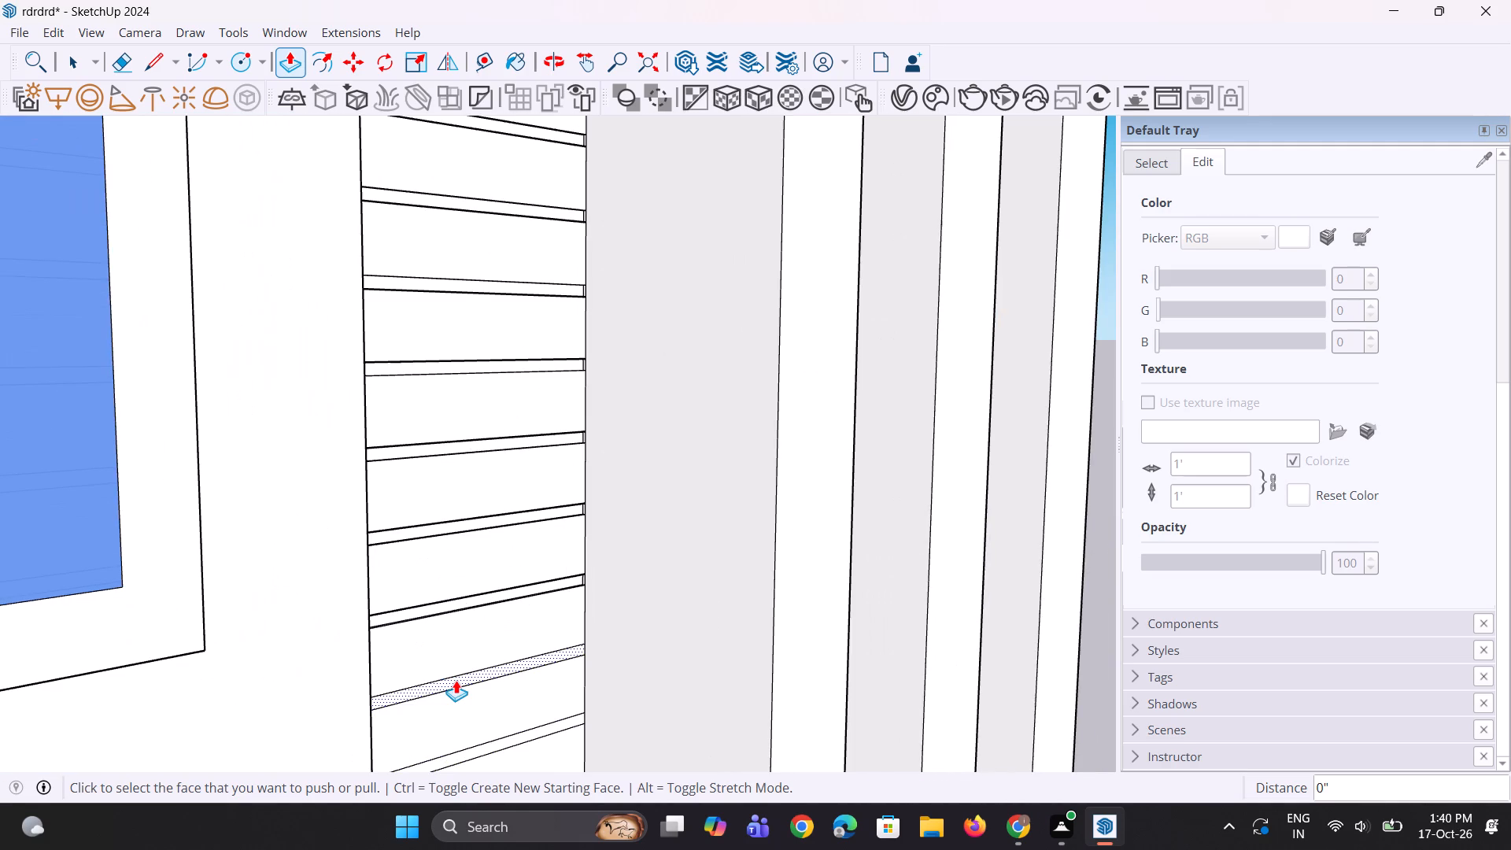
double_click(456, 680)
click(477, 745)
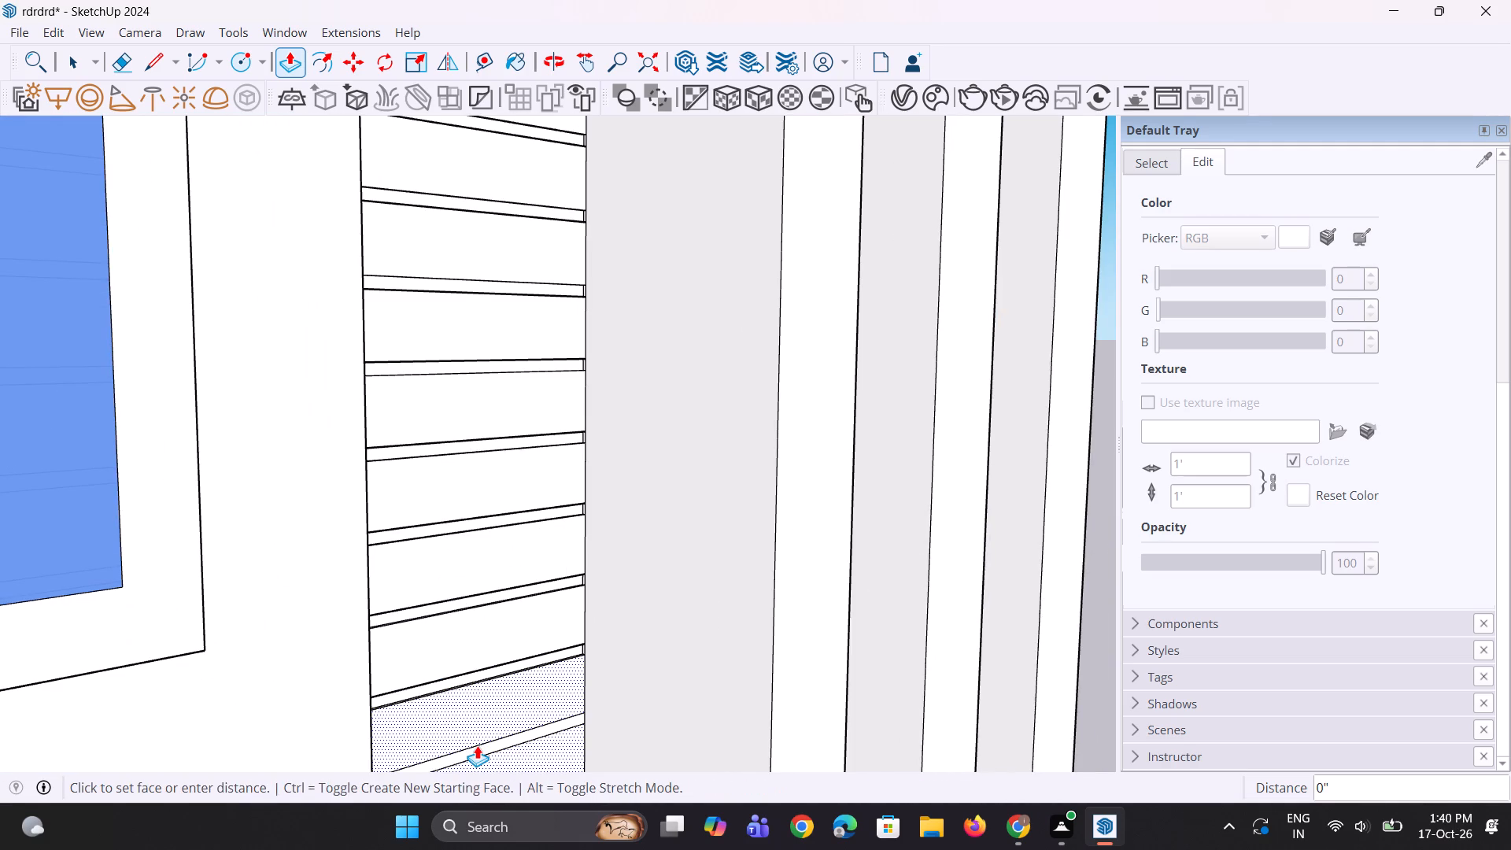
key(Escape)
scroll(467, 667, down, 4)
scroll(469, 734, up, 3)
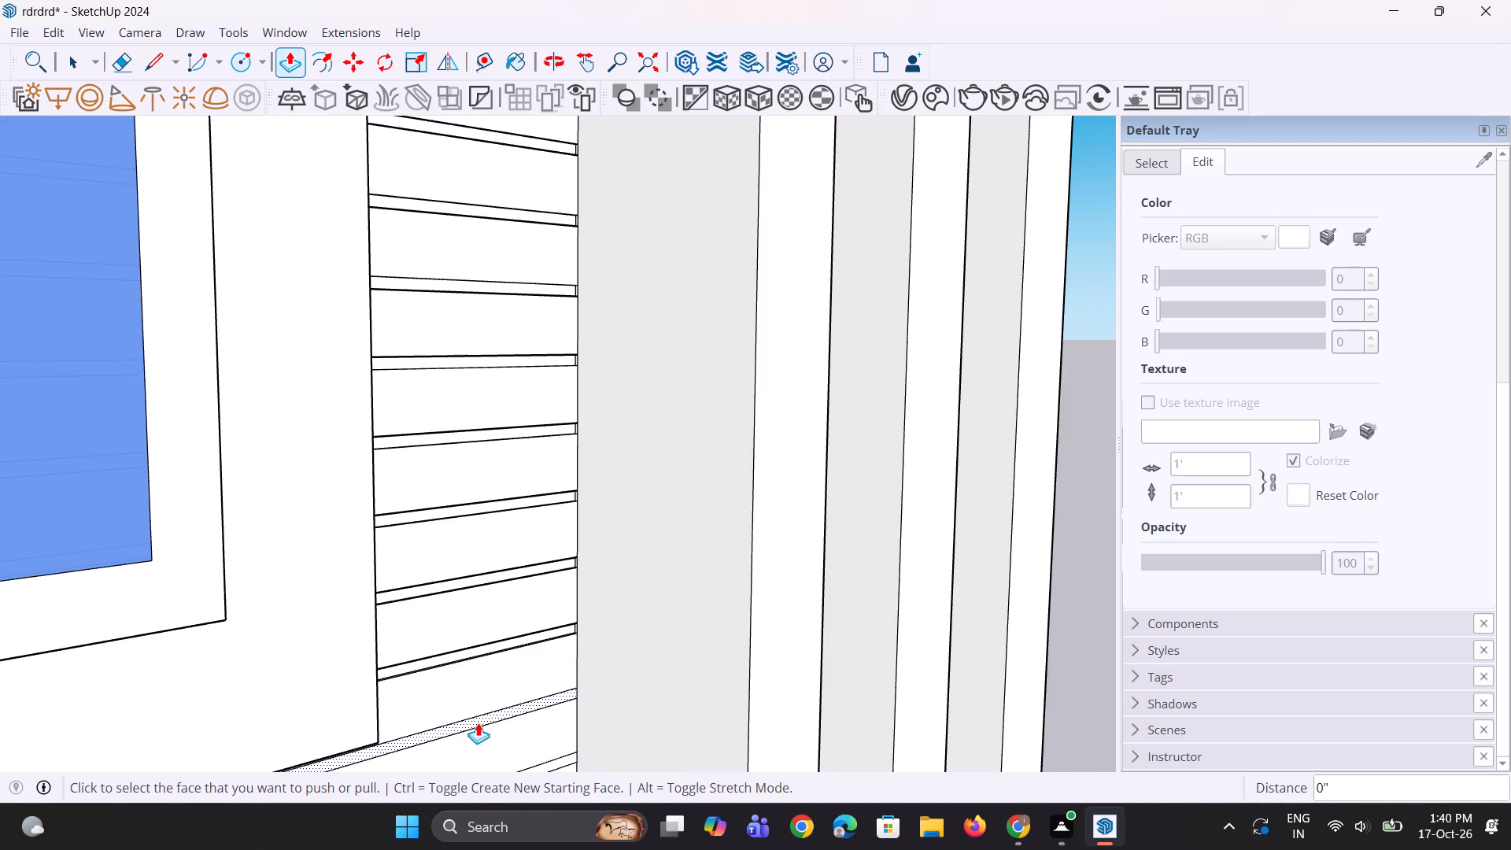
double_click(478, 722)
scroll(429, 626, down, 4)
scroll(490, 751, up, 2)
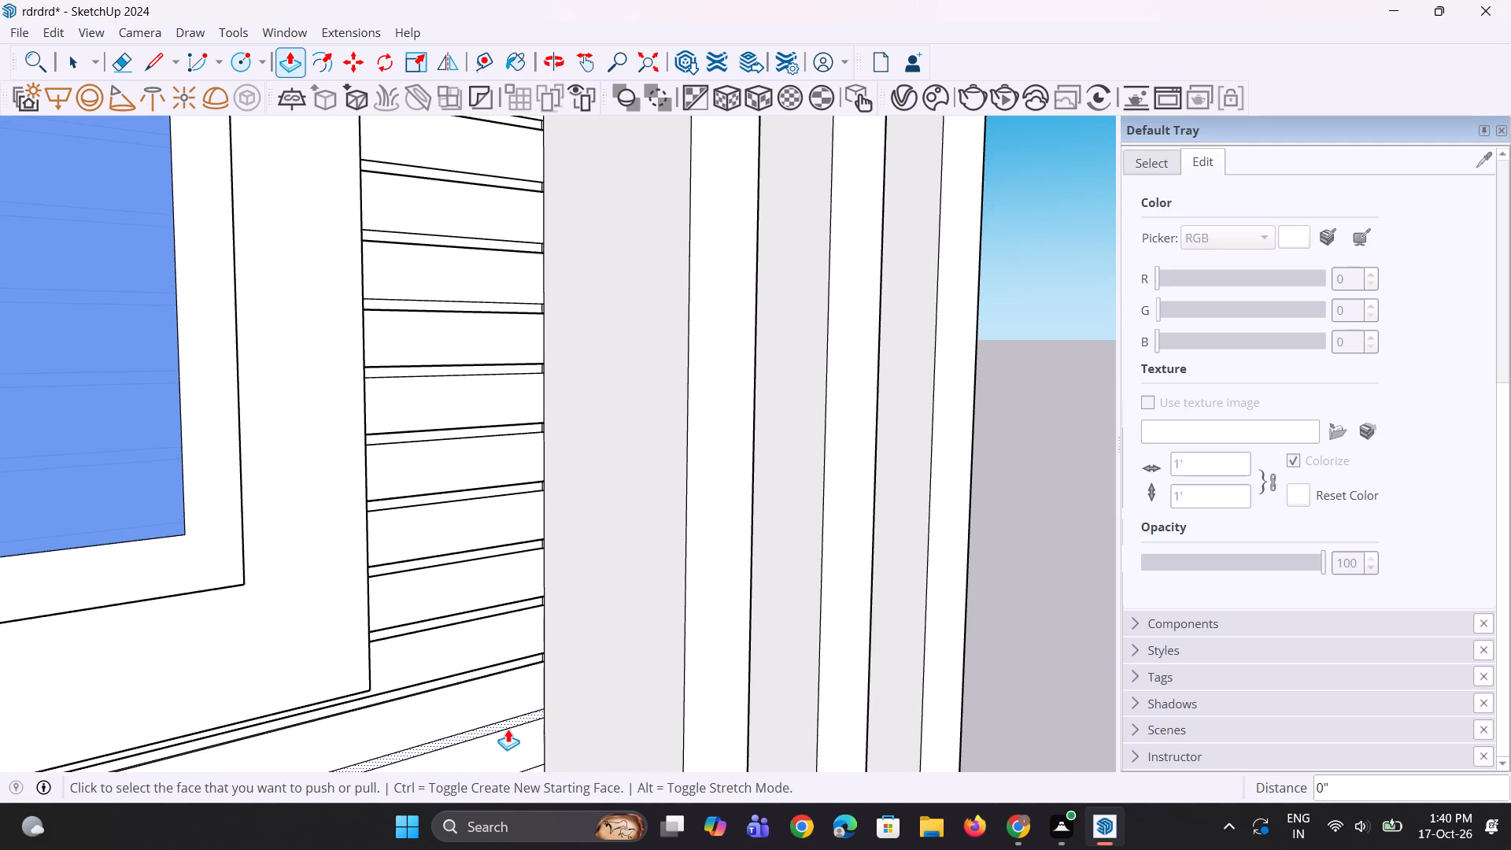
double_click(508, 728)
Push/Pull the first three groove strips beside the lower window surround by 0.3", starting with the one at its top corner.
scroll(467, 618, down, 8)
scroll(467, 611, up, 1)
scroll(467, 611, down, 3)
scroll(458, 719, up, 1)
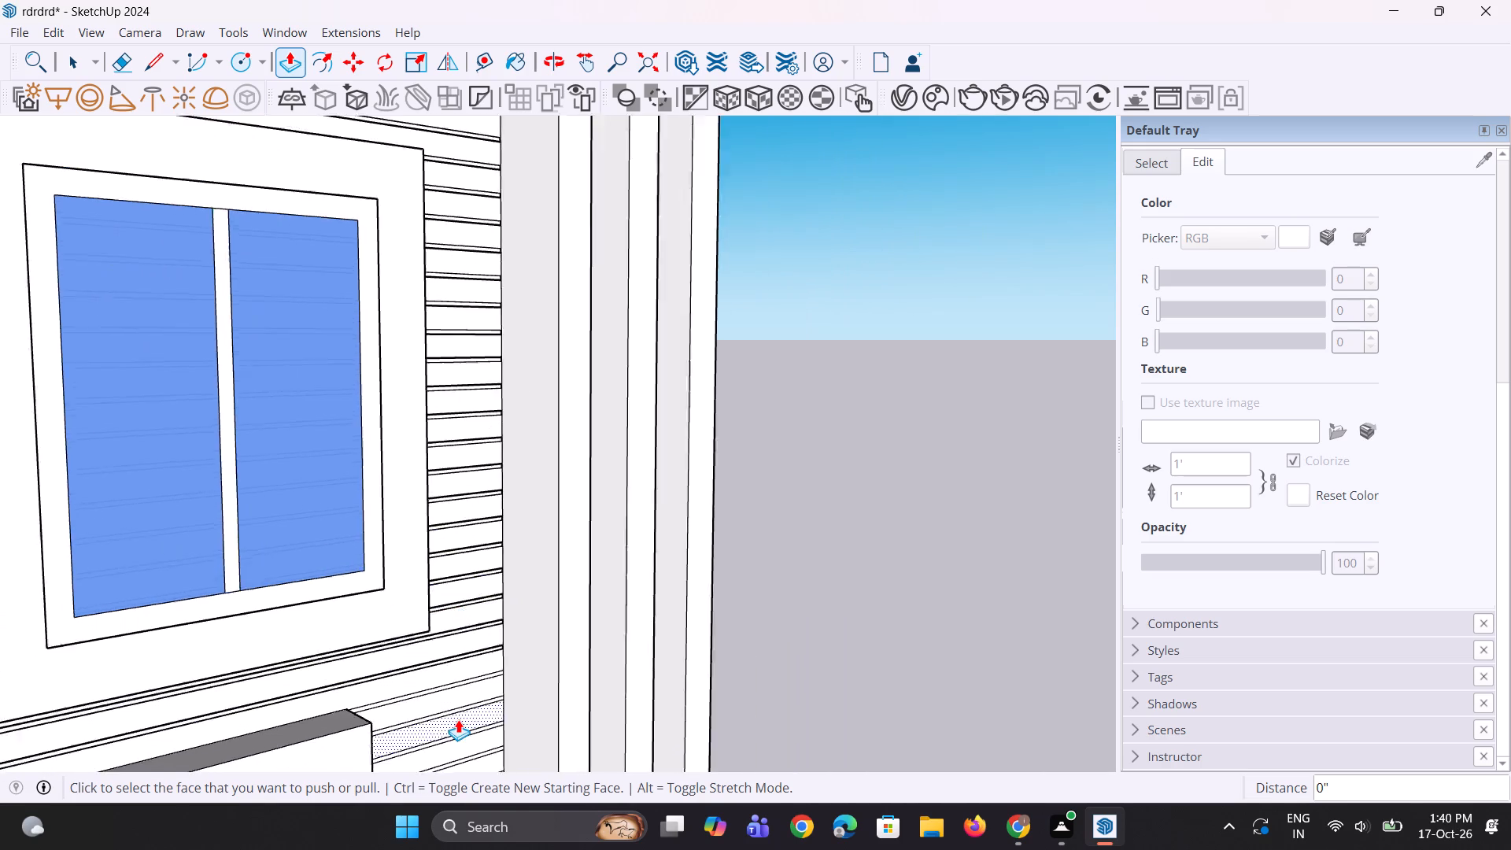
scroll(458, 719, up, 5)
click(458, 671)
key(Escape)
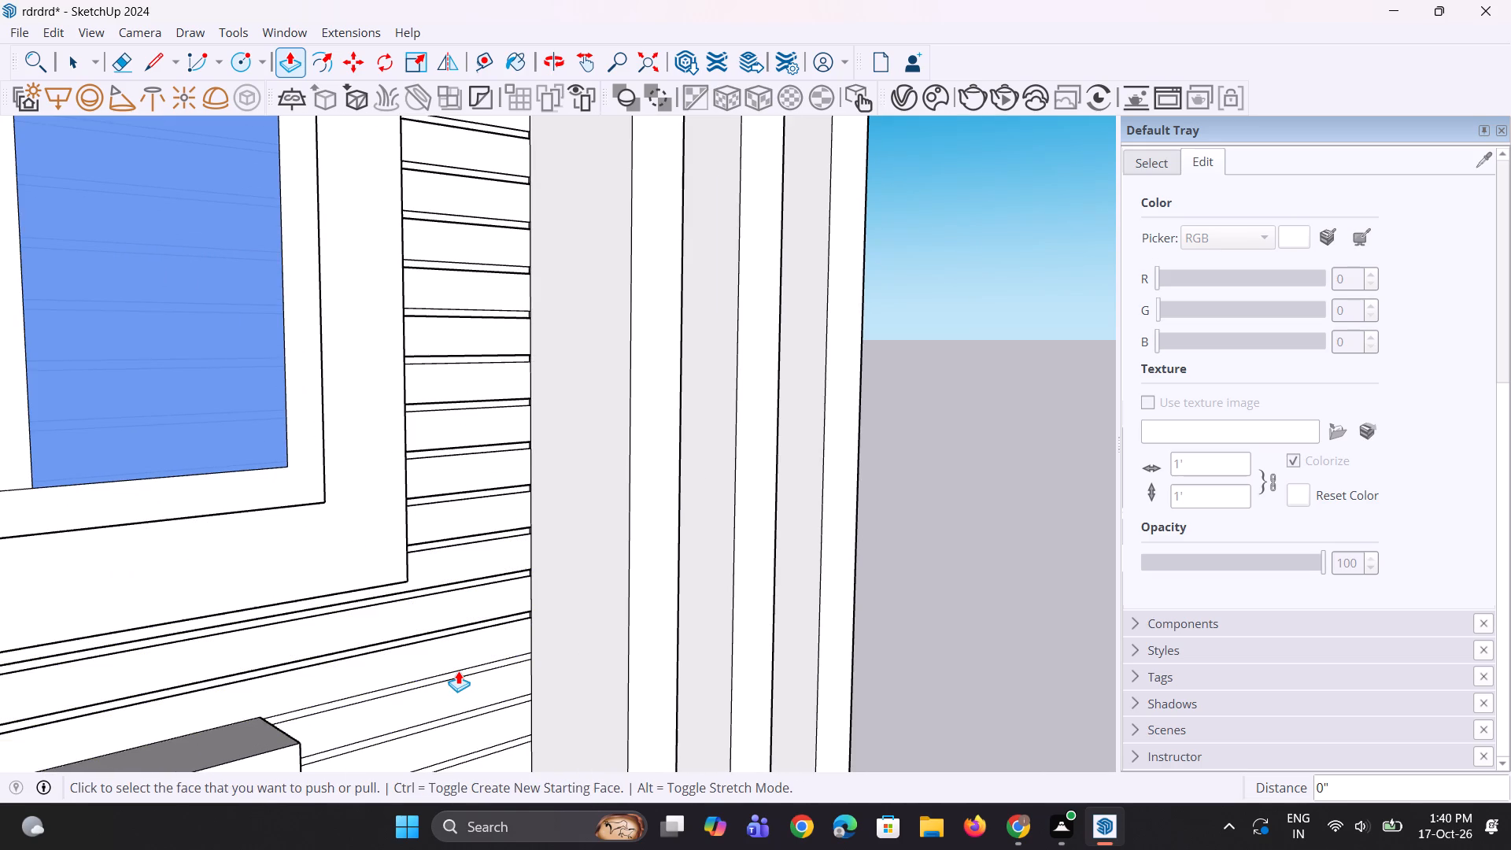
double_click(457, 674)
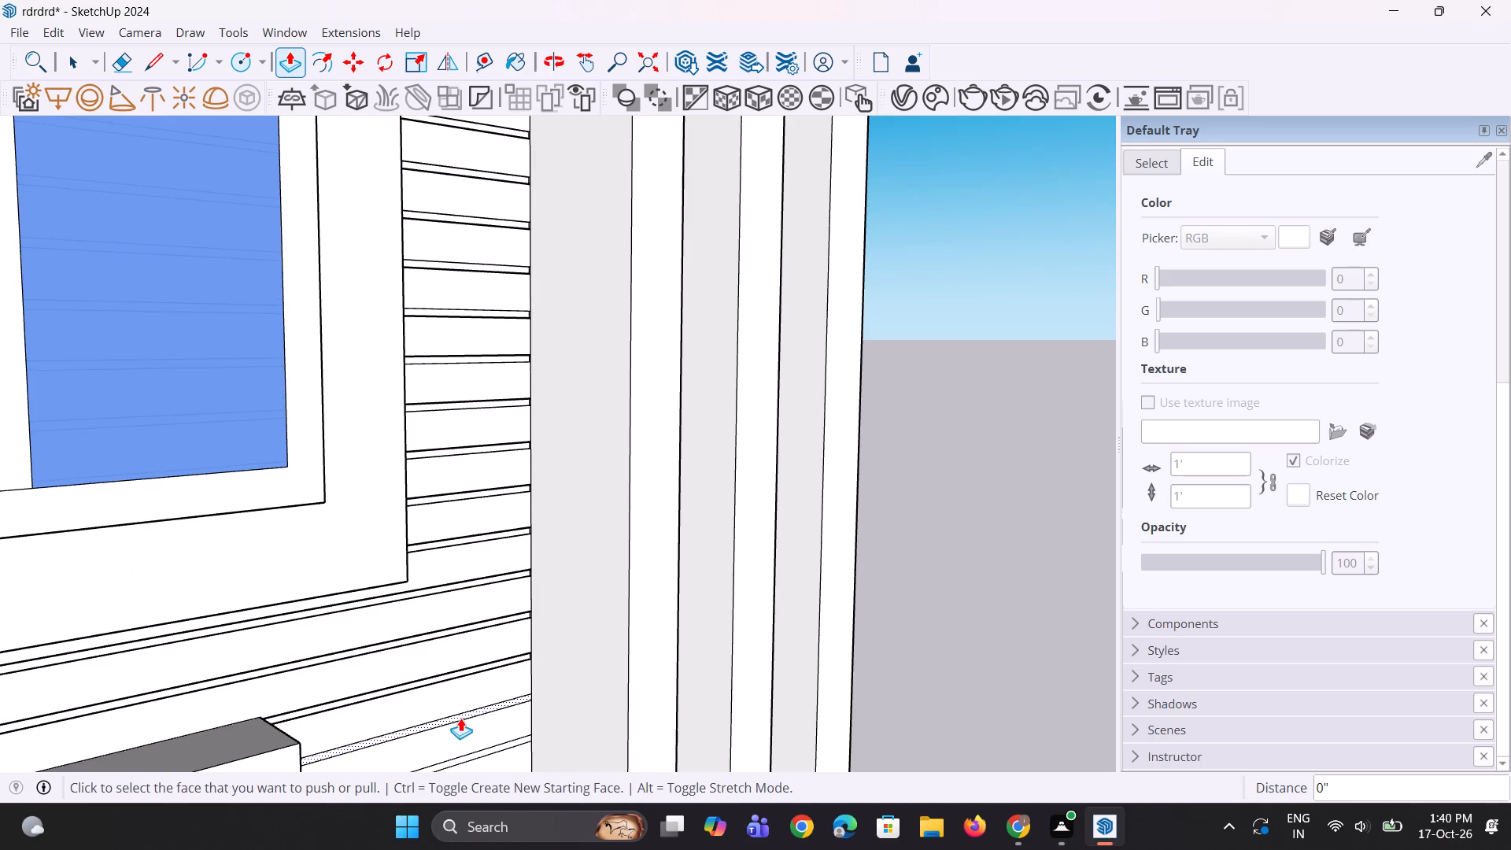
double_click(460, 718)
scroll(426, 625, down, 13)
scroll(434, 697, up, 3)
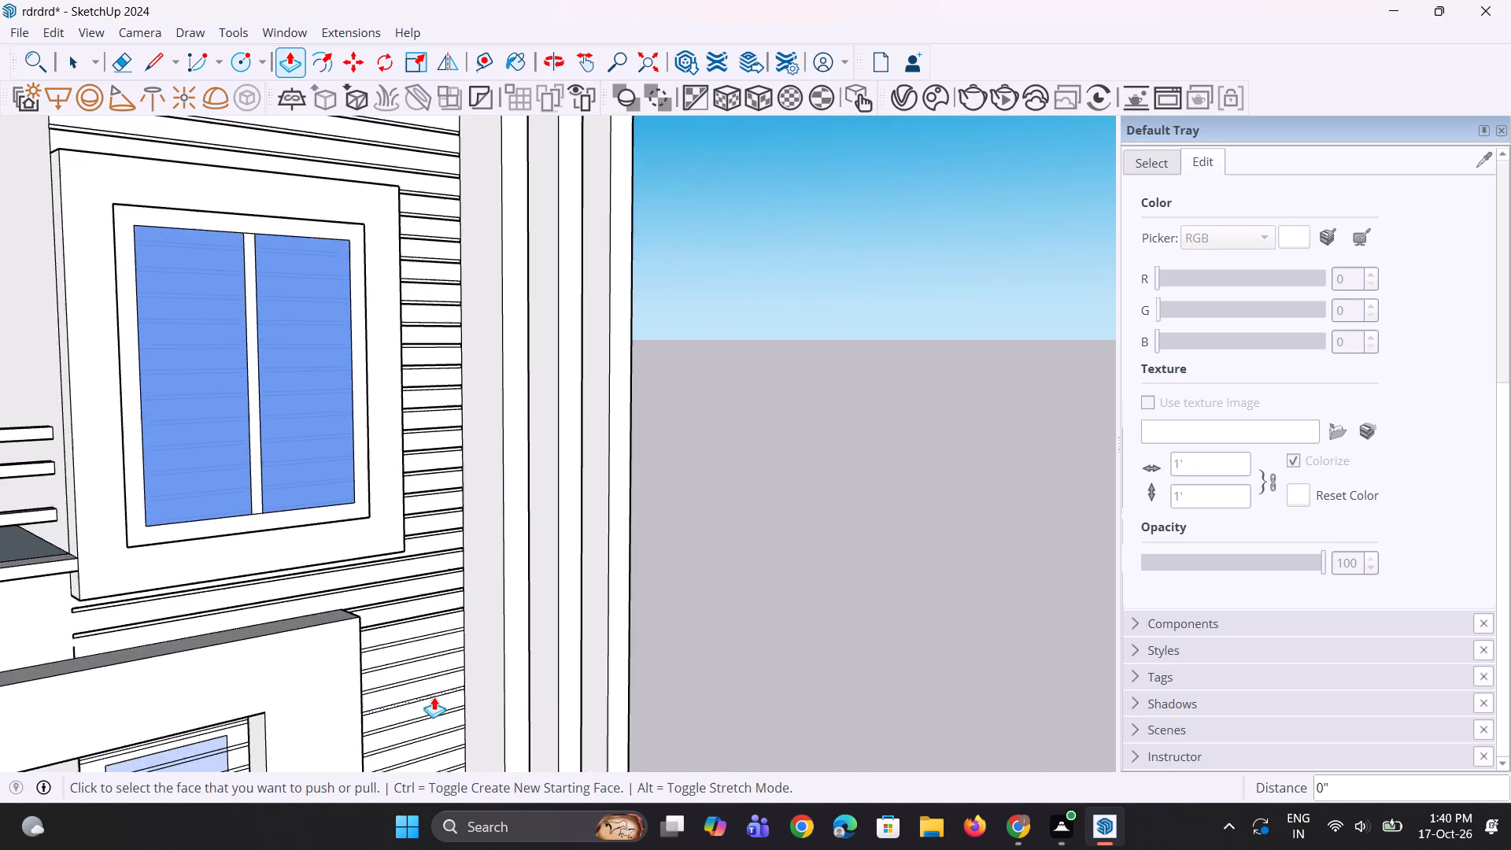
scroll(434, 697, up, 9)
click(434, 602)
click(434, 602)
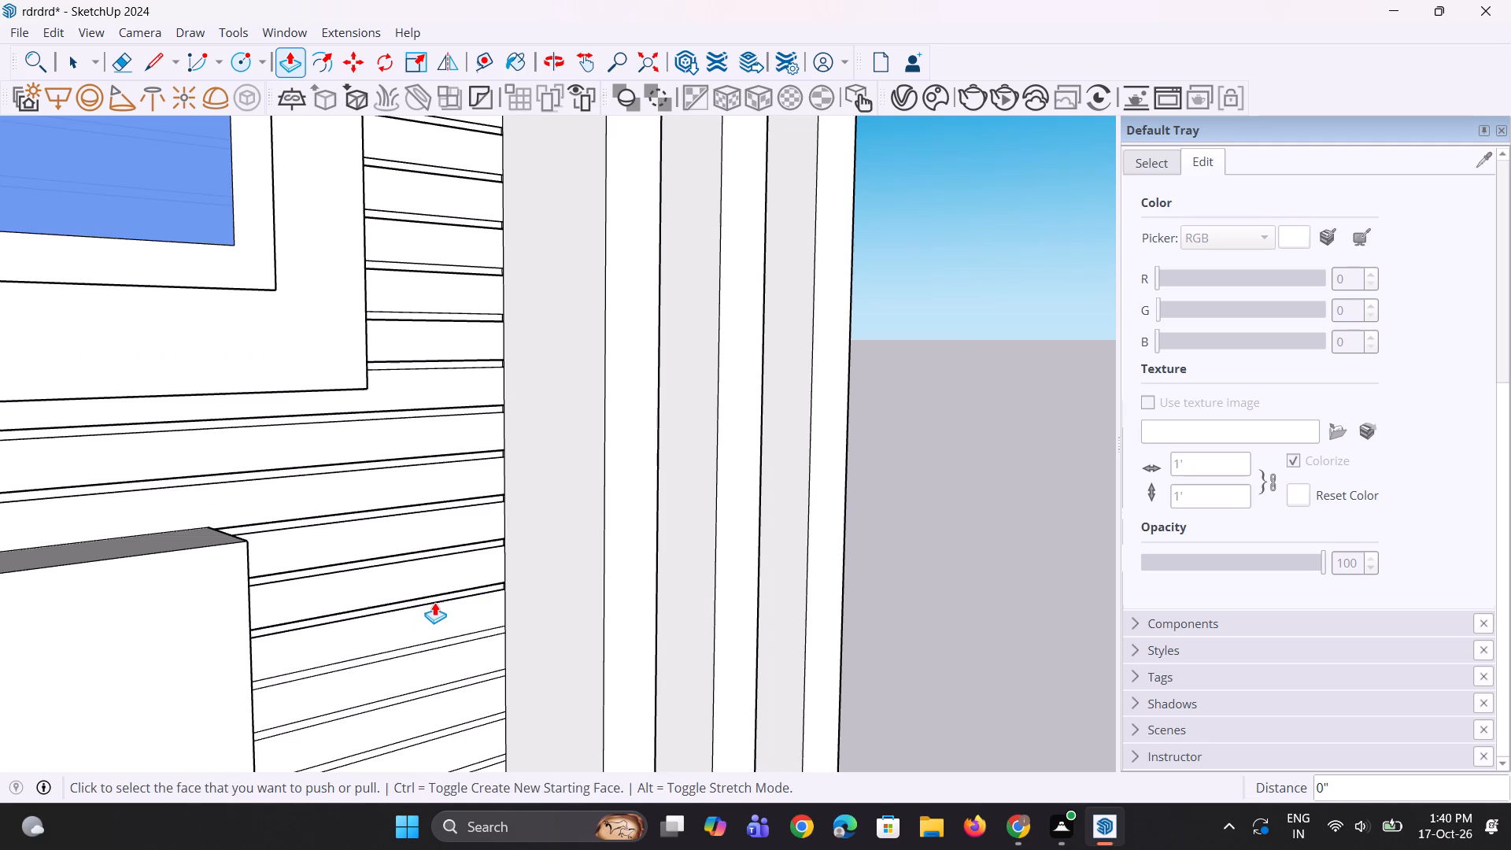
Push/Pull the next five groove strips down the wall beside the lower window surround by 0.3".
double_click(437, 645)
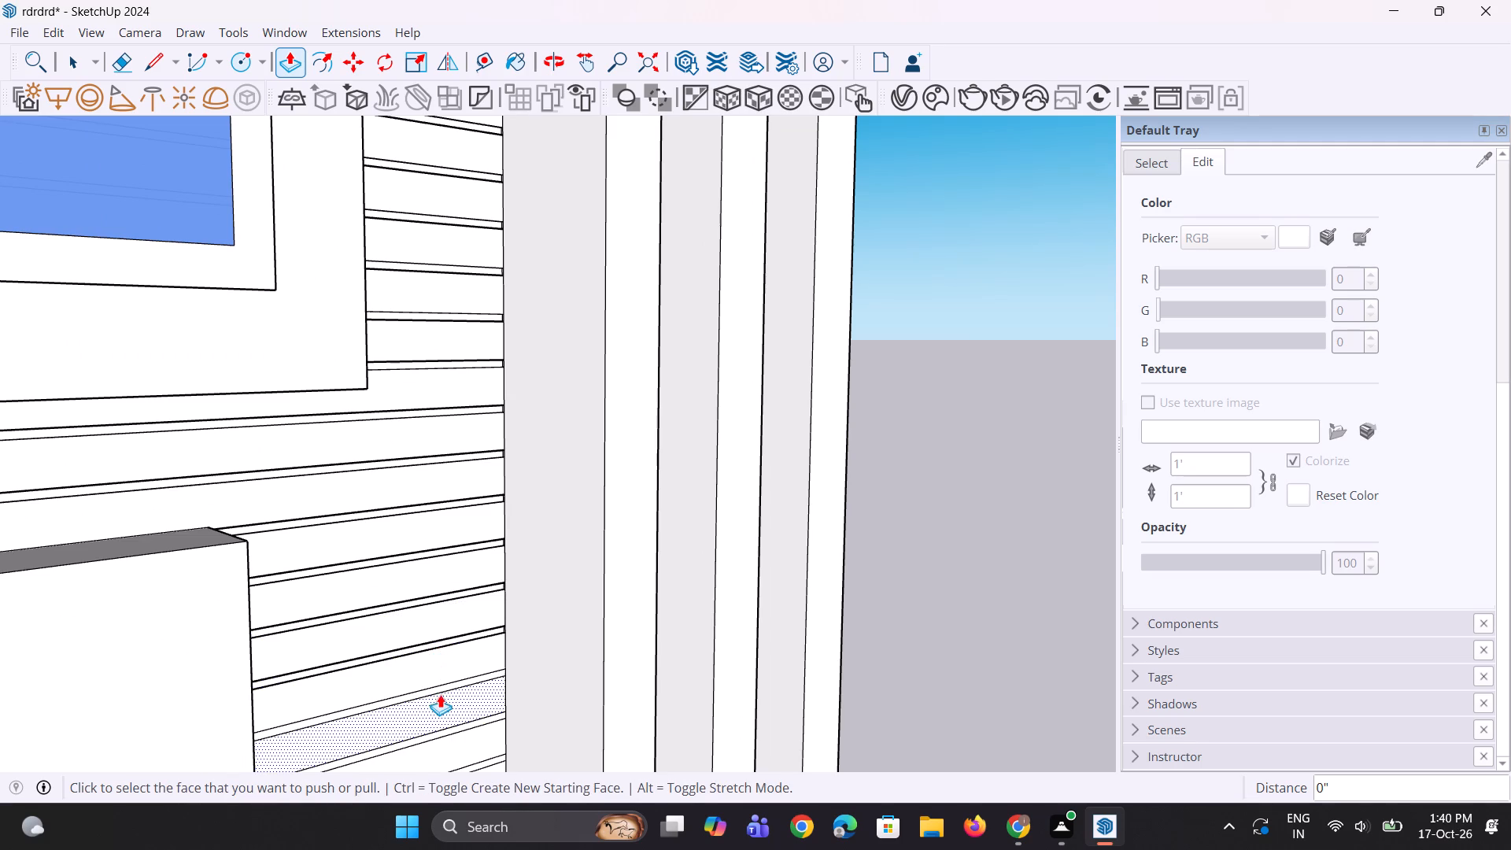
double_click(440, 689)
double_click(454, 731)
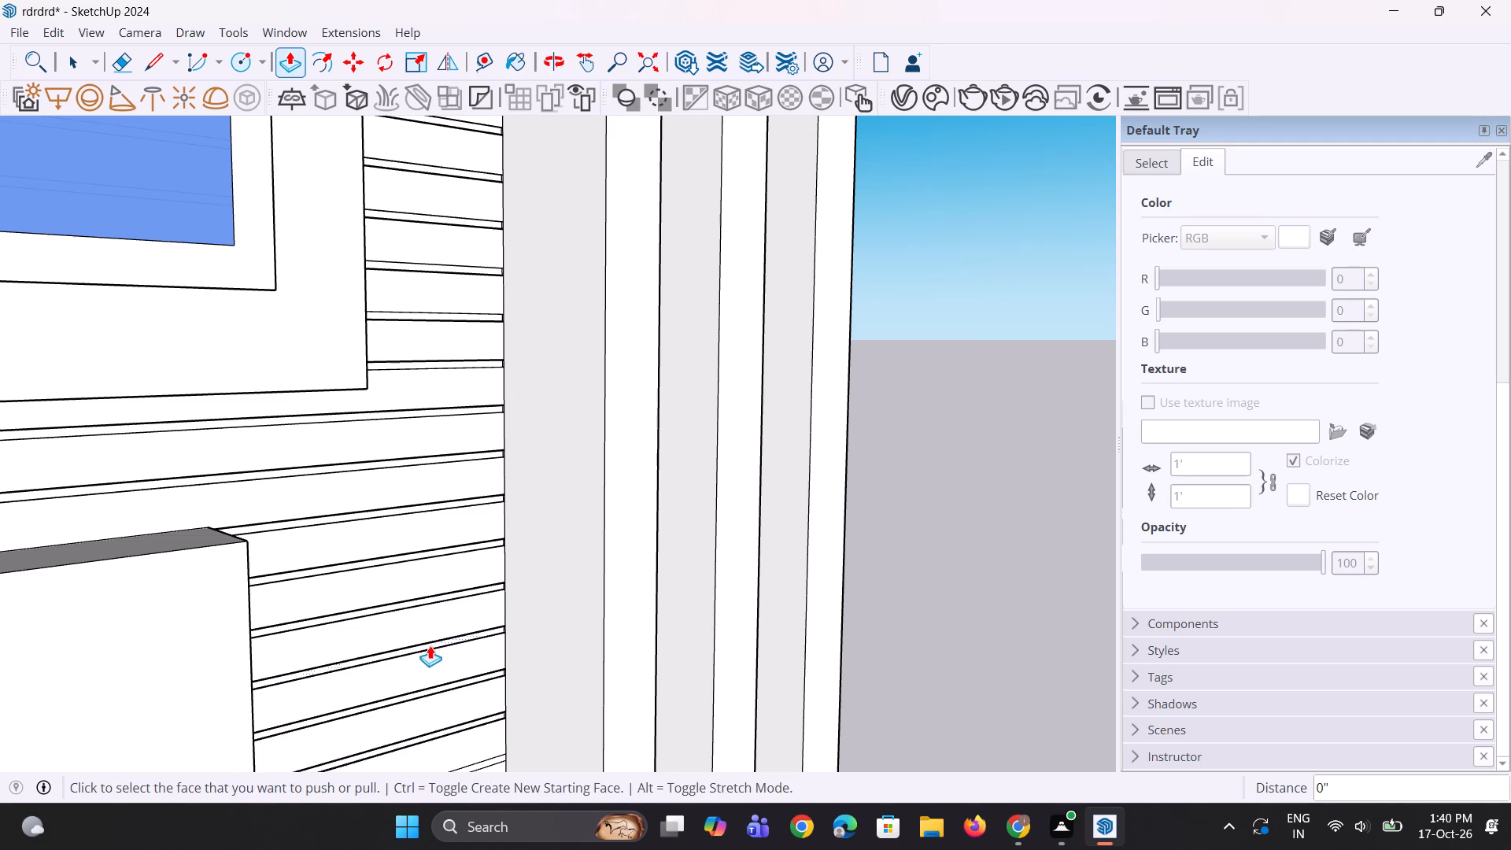
scroll(430, 645, down, 5)
scroll(462, 761, up, 6)
double_click(460, 706)
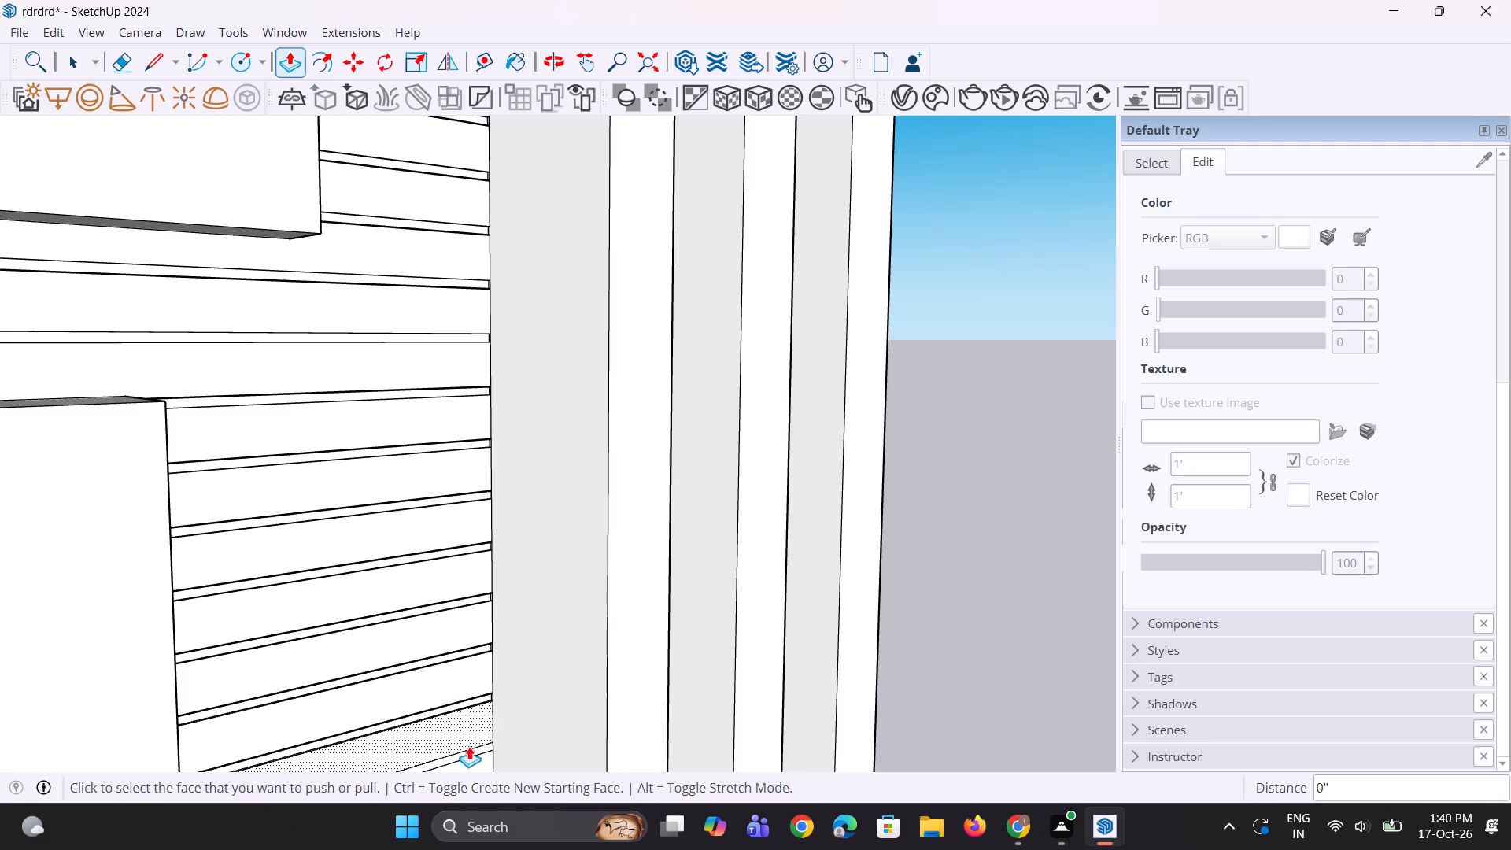
double_click(469, 752)
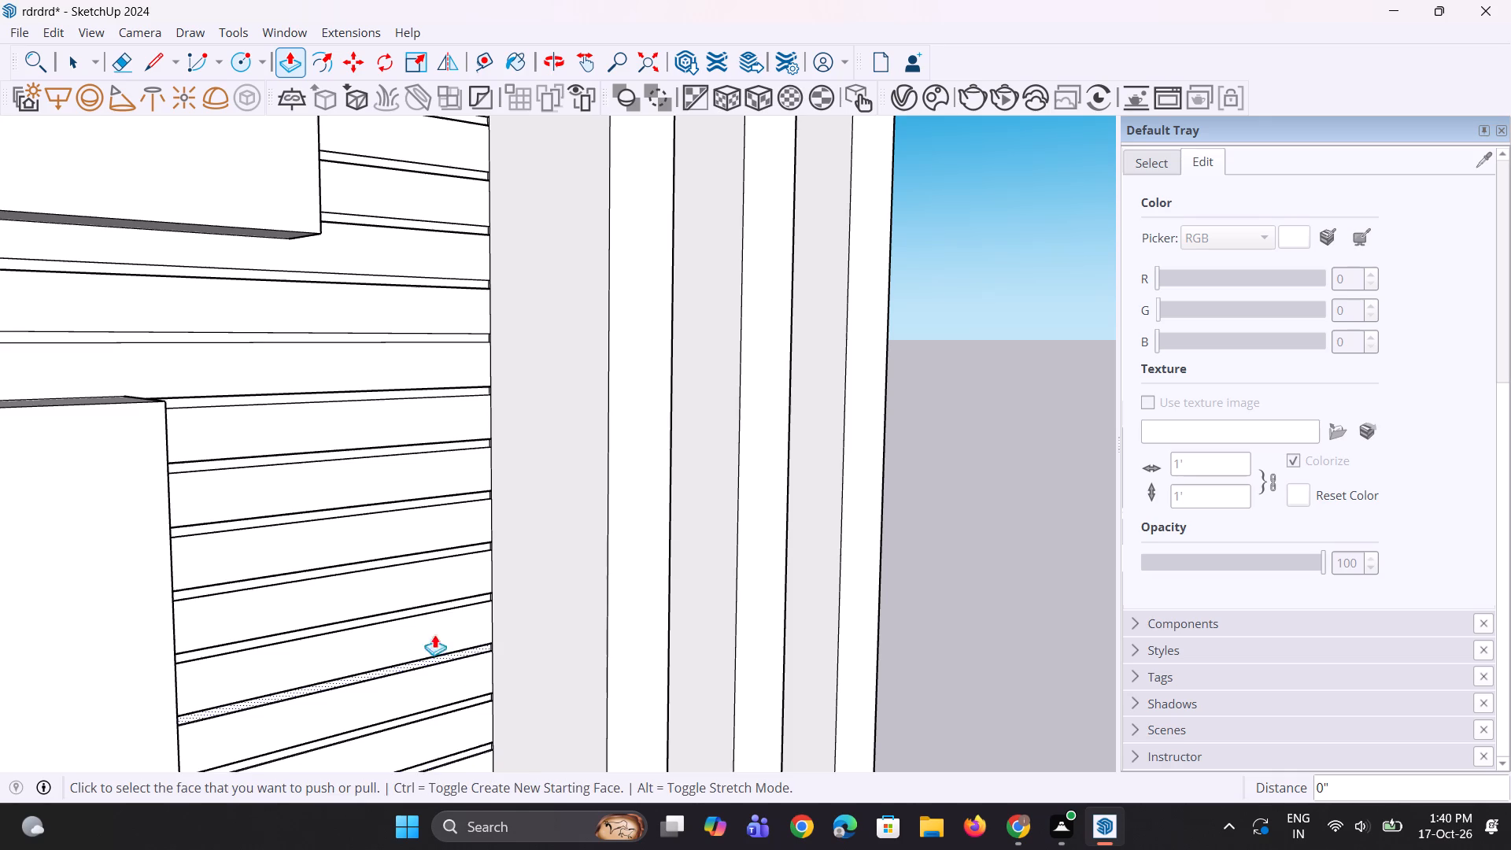
Push/Pull the following four groove strips beside the lower window surround by 0.3".
scroll(431, 627, down, 19)
scroll(403, 710, up, 7)
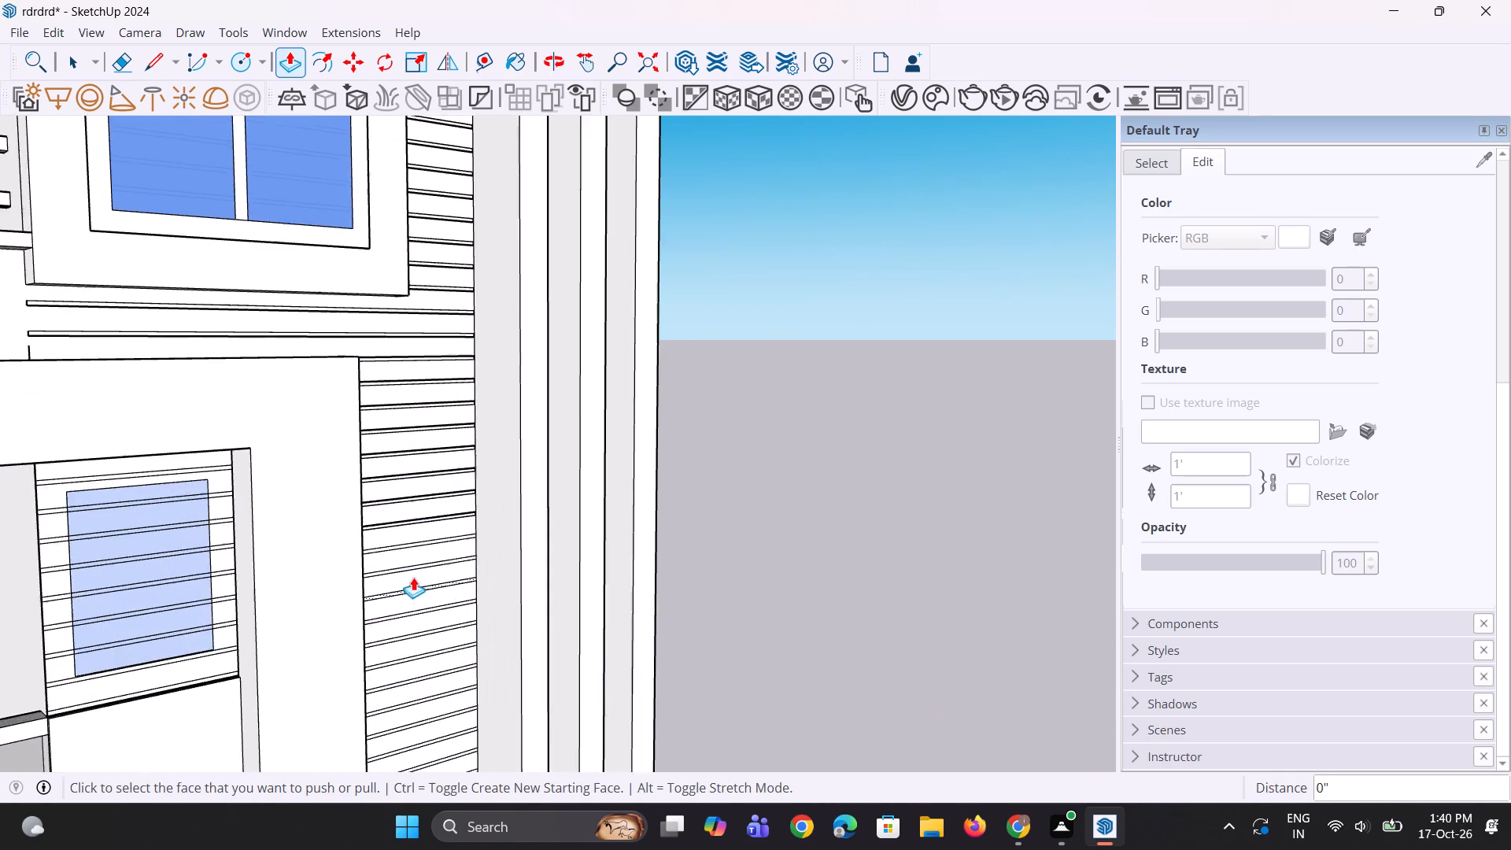
scroll(413, 577, up, 8)
double_click(417, 530)
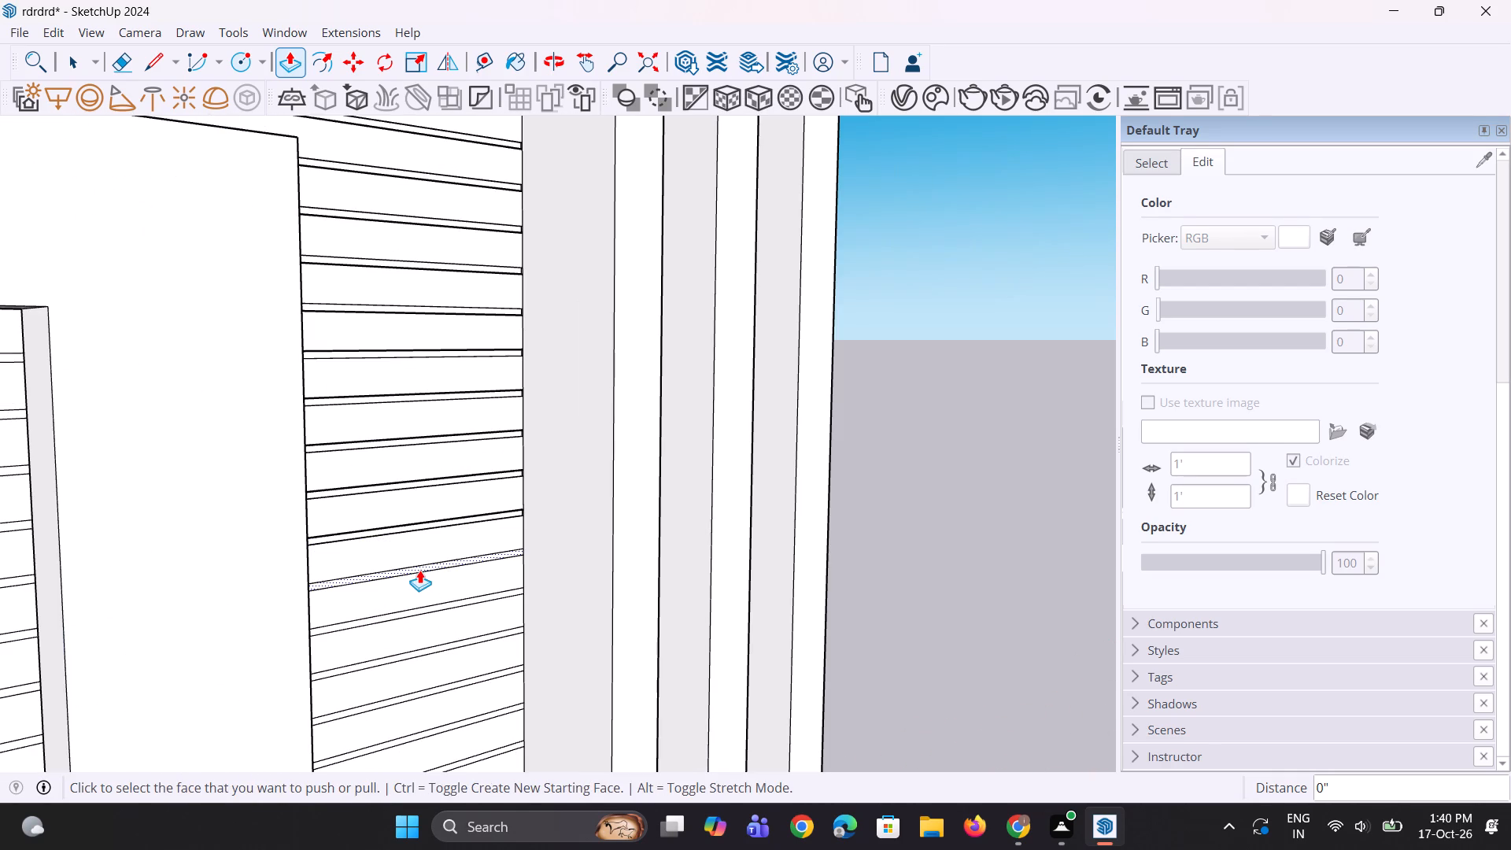
double_click(419, 570)
double_click(405, 615)
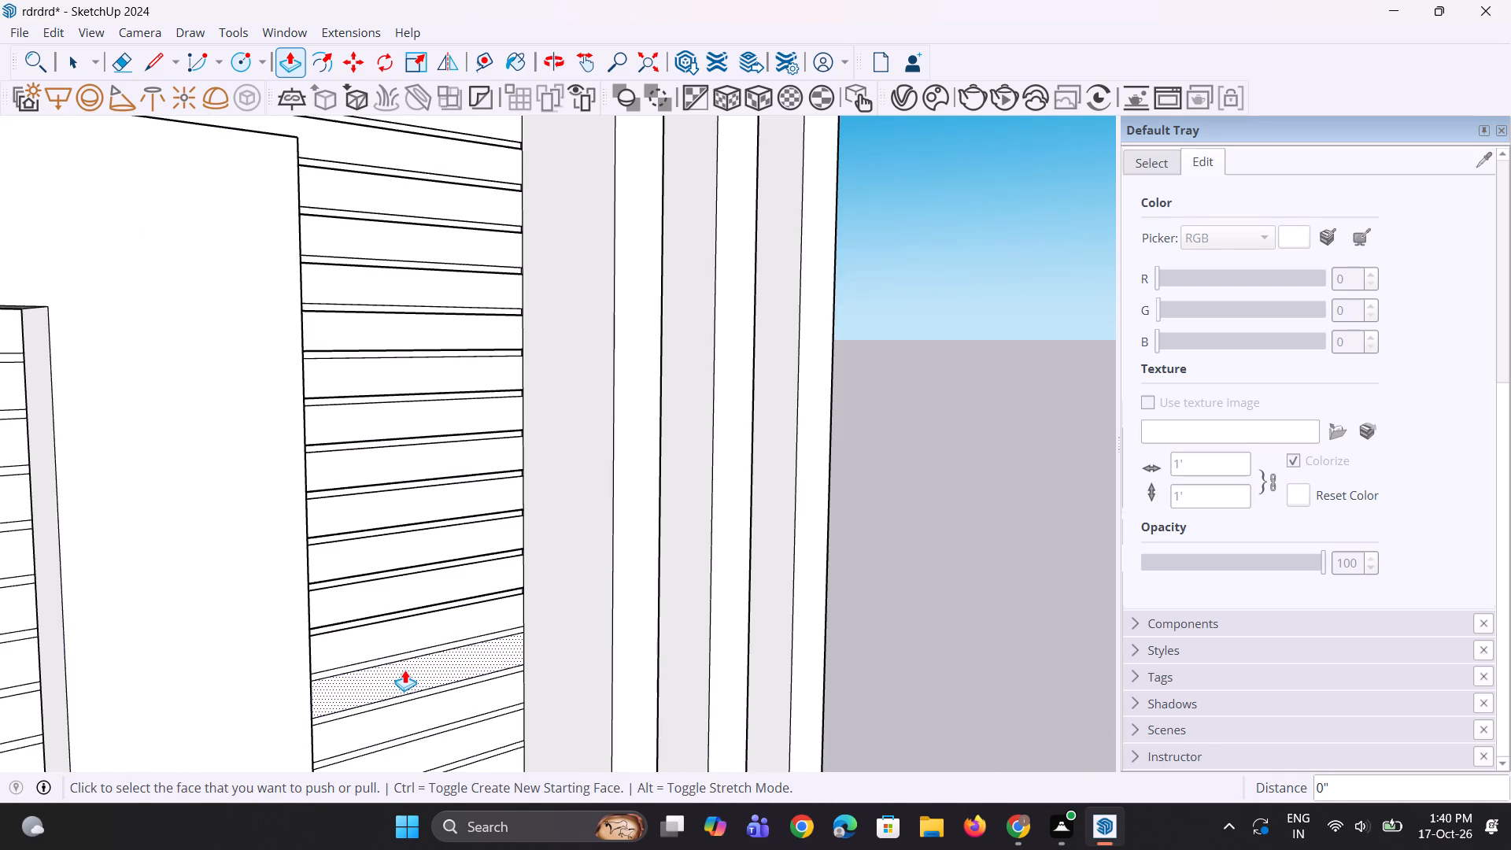
double_click(408, 657)
Push/Pull four more groove strips further down beside the lower window surround by 0.3", undoing the first attempt.
double_click(416, 692)
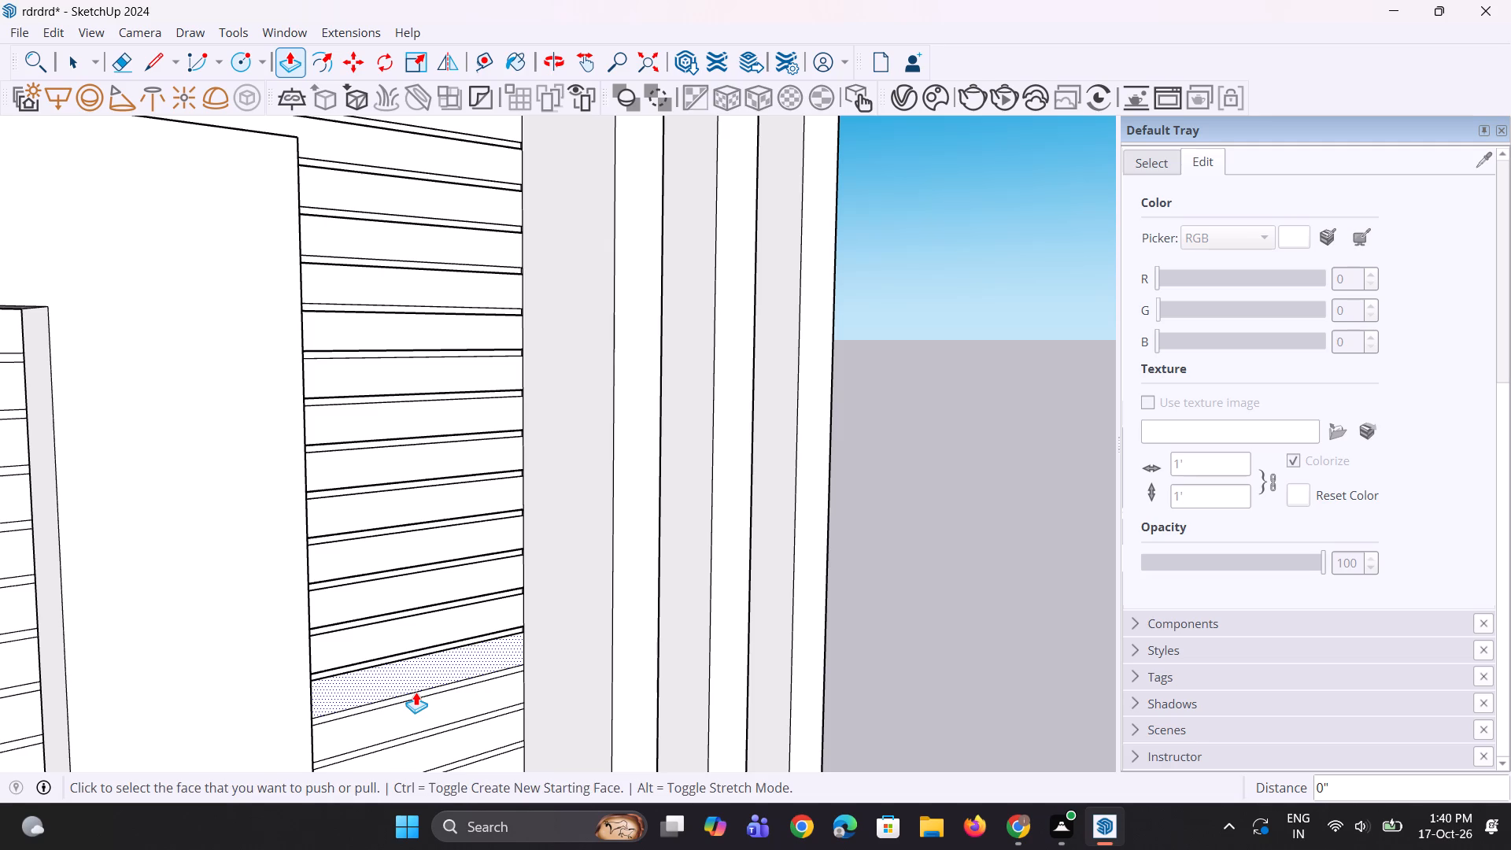
key(ctrl+z)
scroll(395, 595, down, 2)
scroll(400, 661, up, 2)
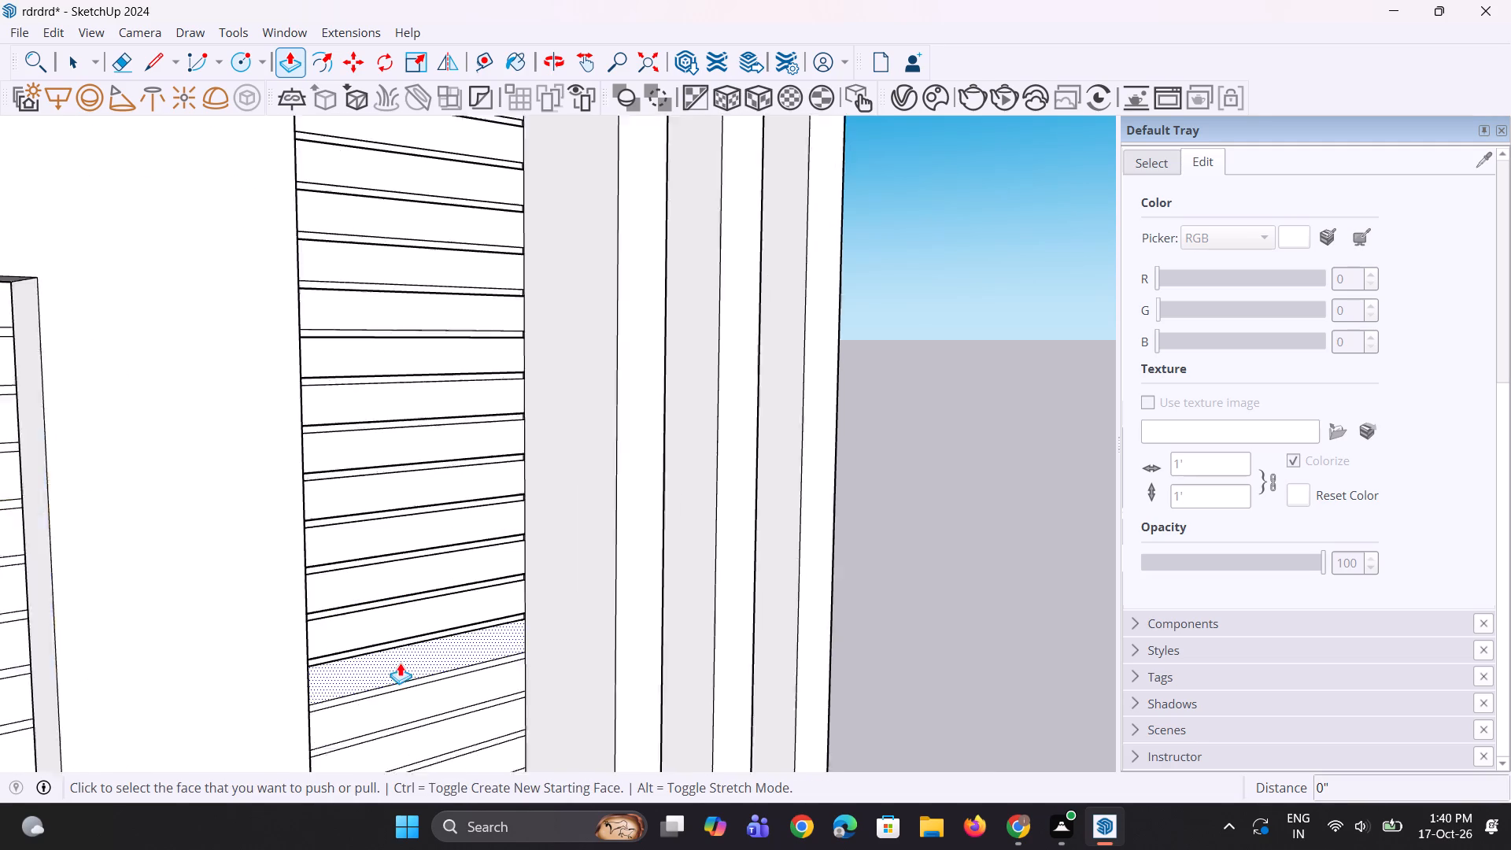
scroll(400, 663, up, 4)
double_click(398, 690)
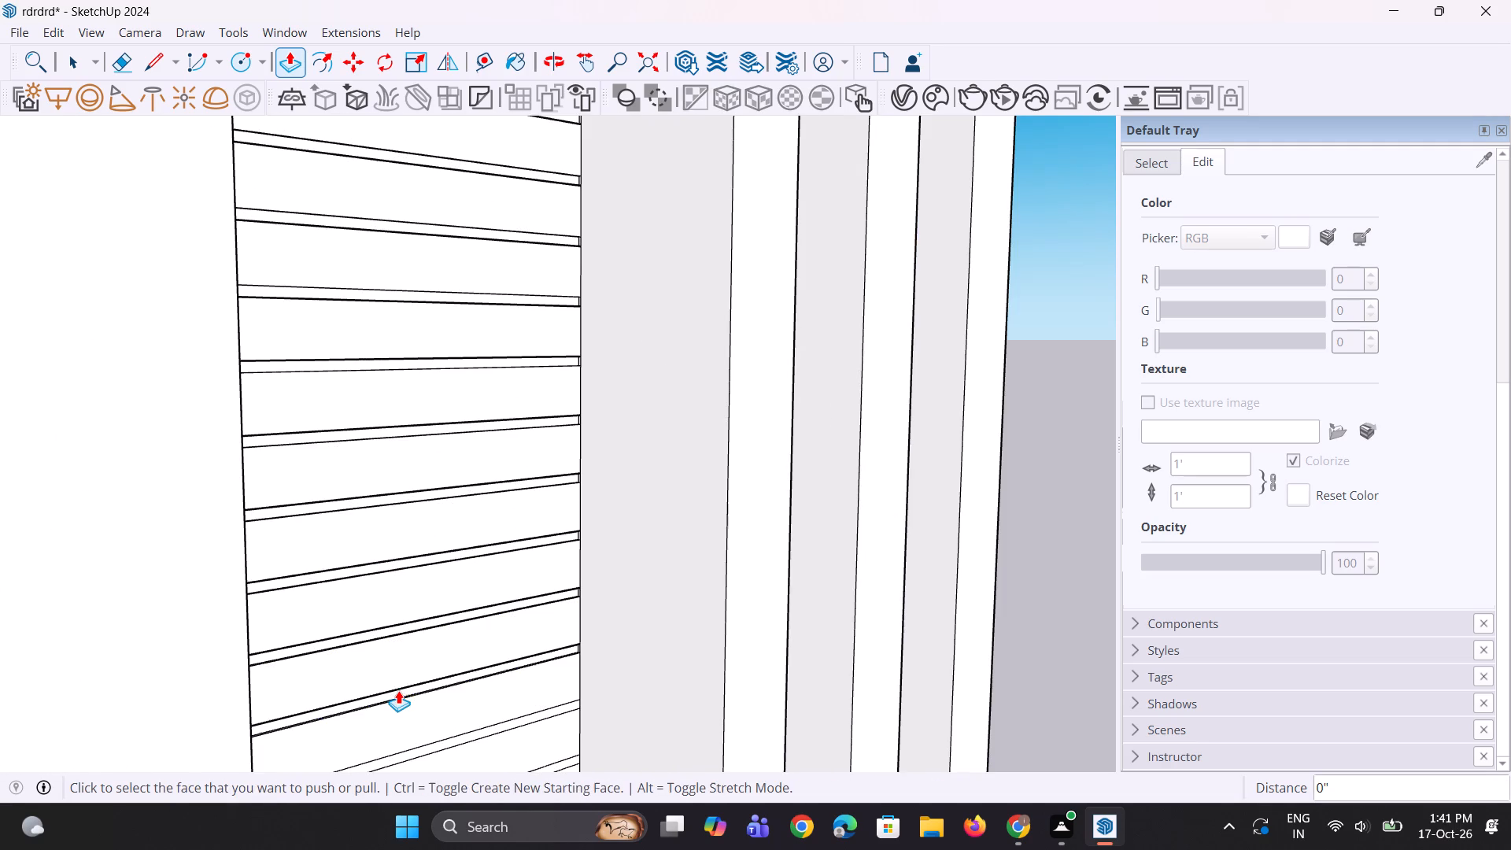
scroll(400, 630, down, 10)
scroll(384, 705, up, 9)
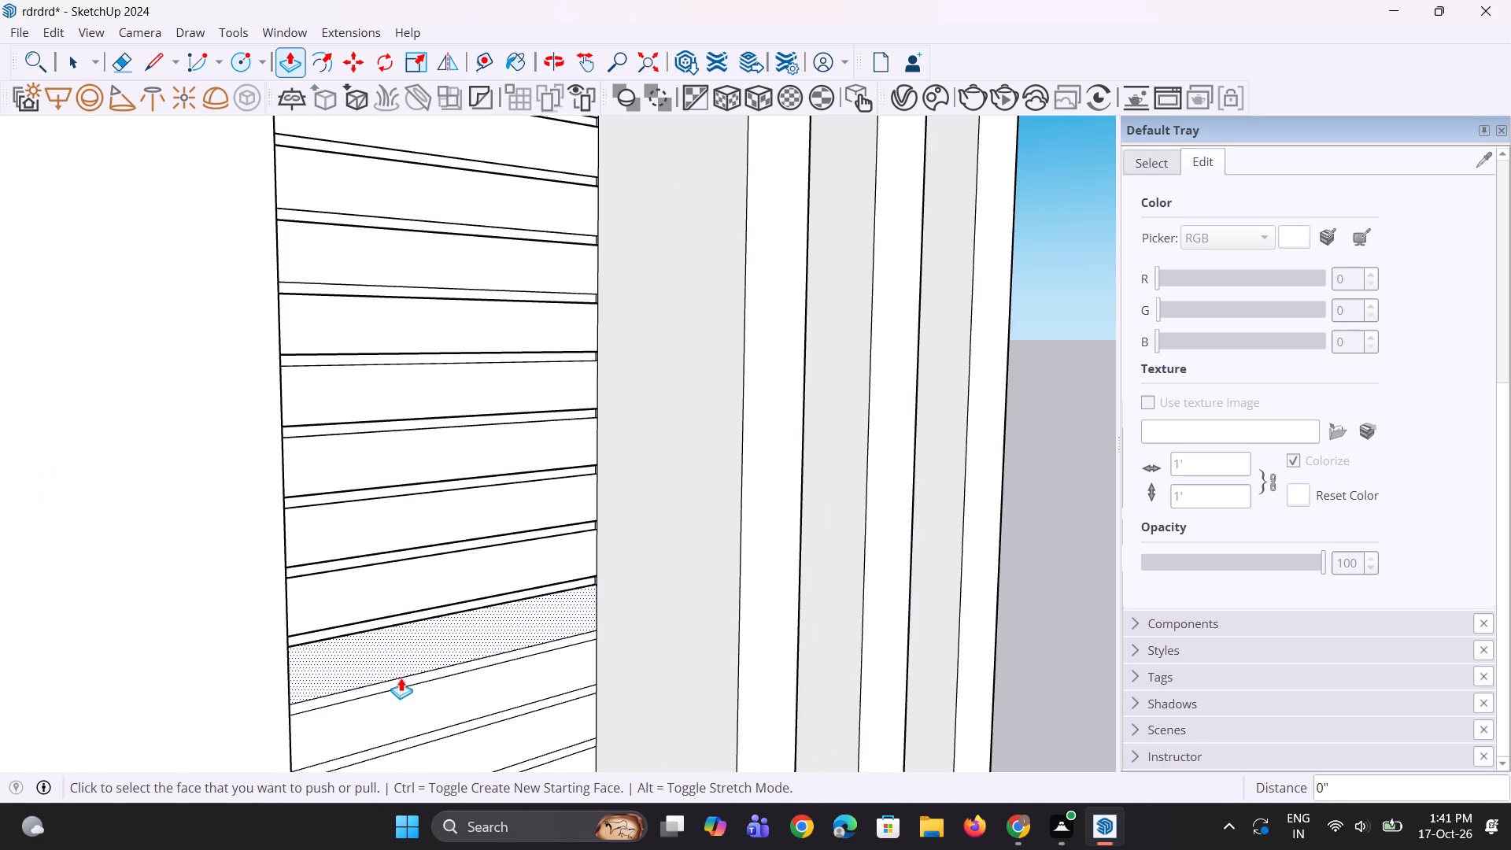
double_click(398, 685)
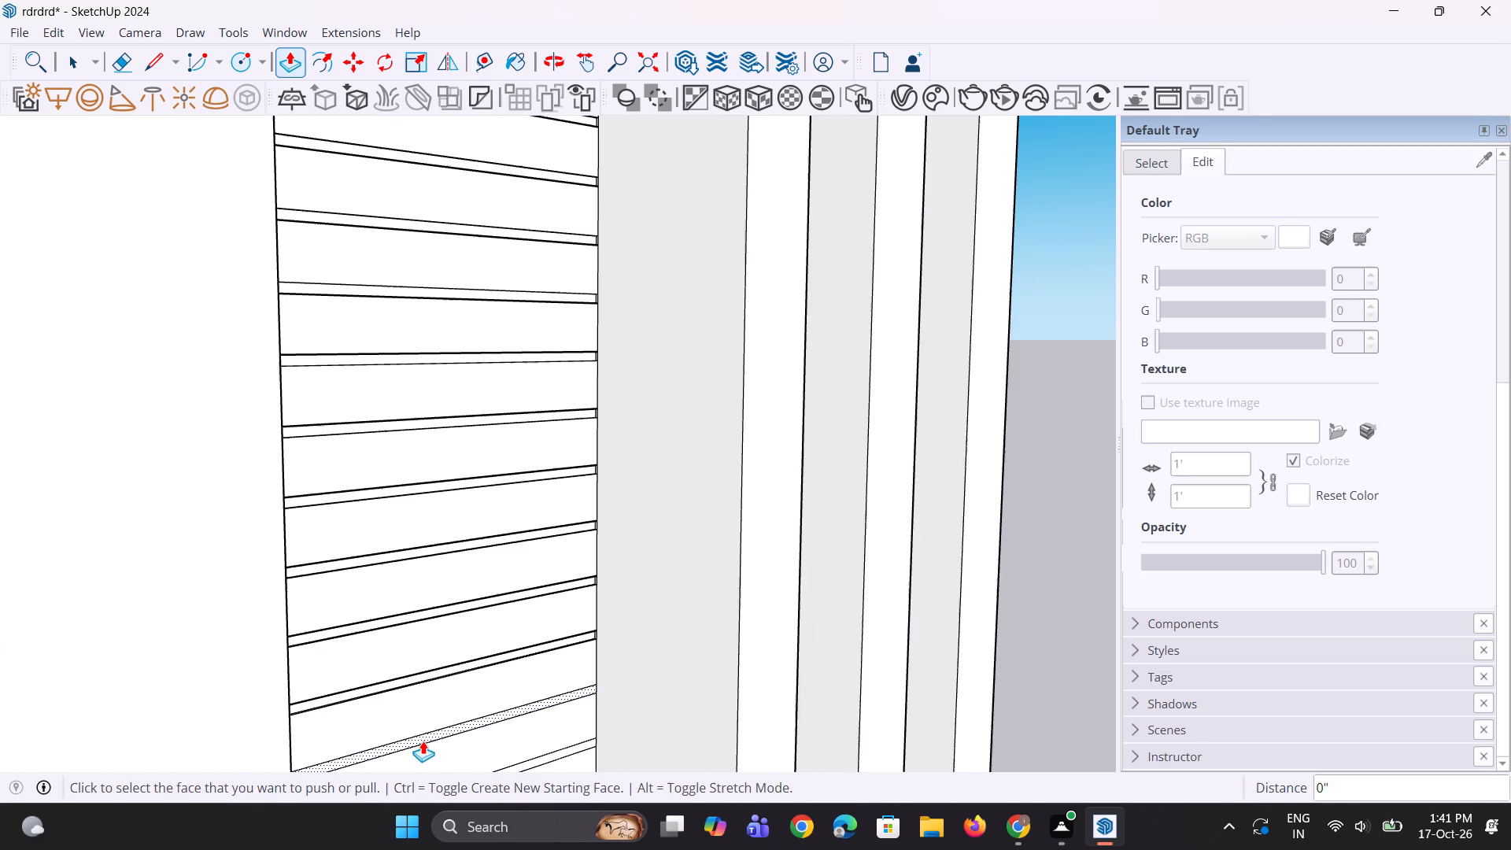
double_click(423, 741)
scroll(396, 588, down, 9)
scroll(400, 675, up, 7)
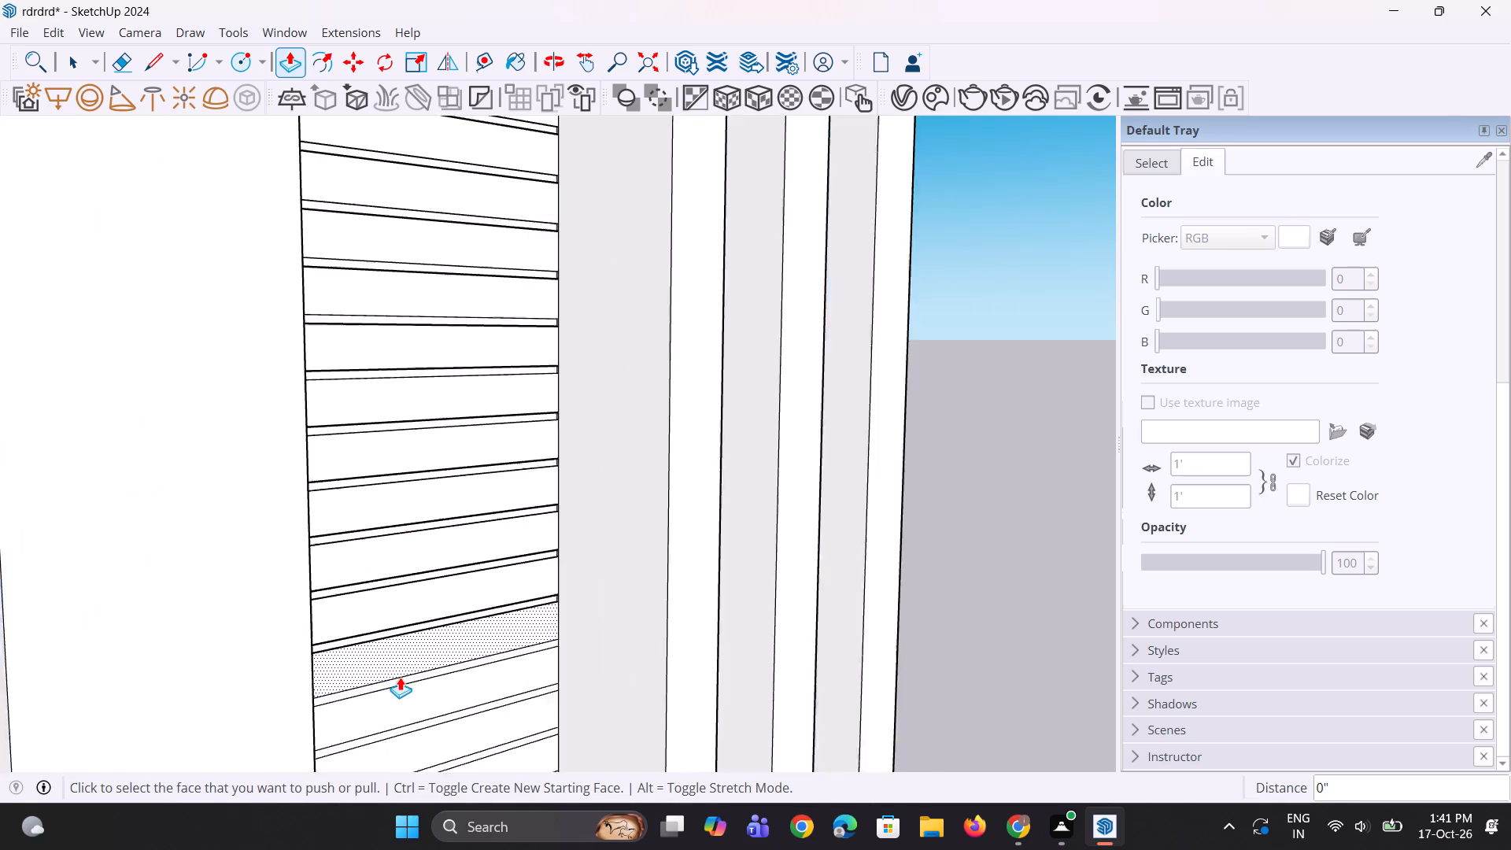
double_click(399, 680)
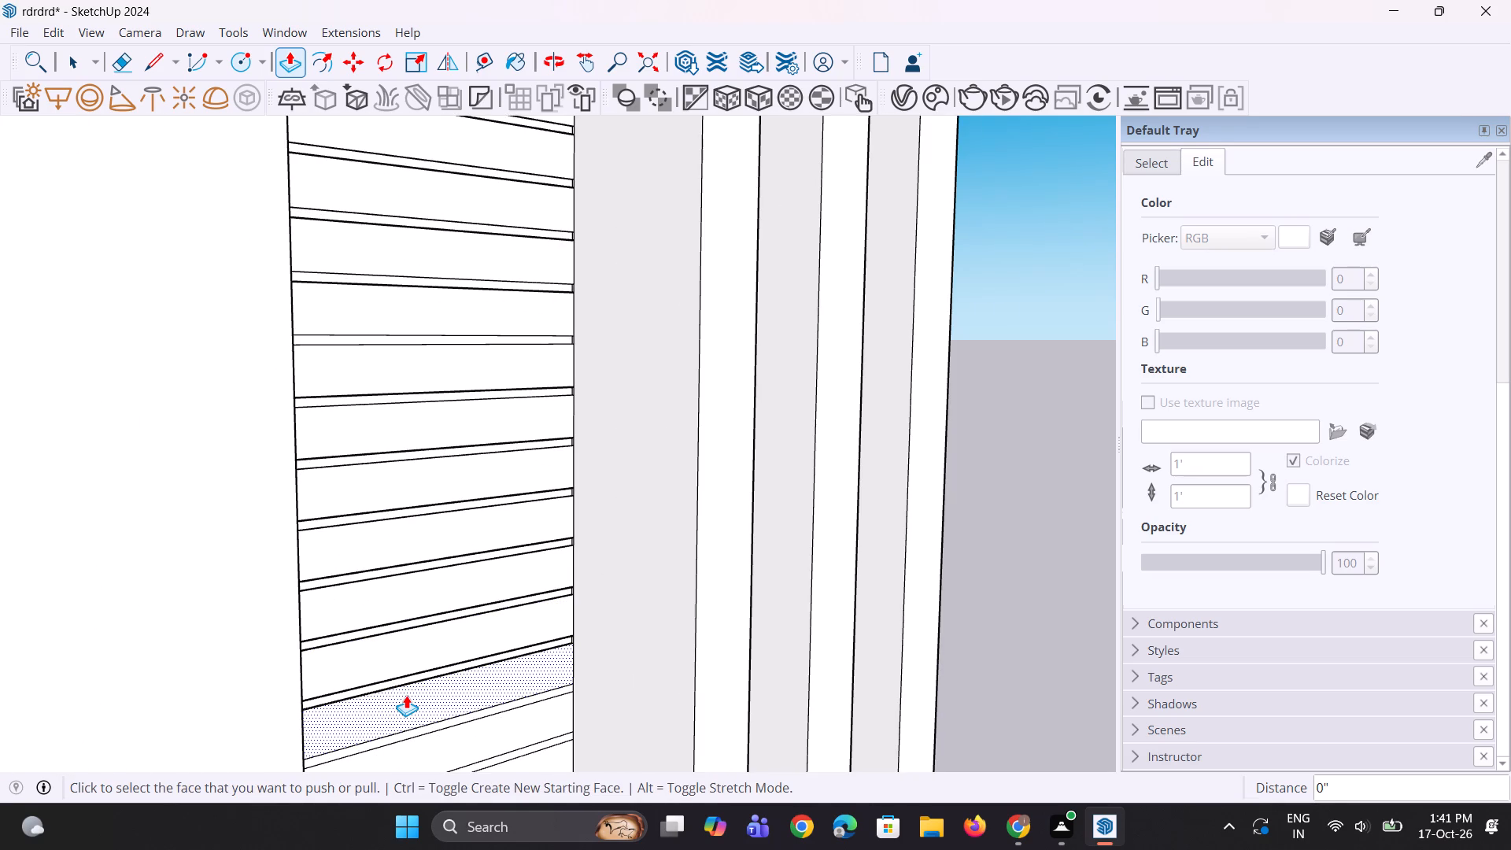
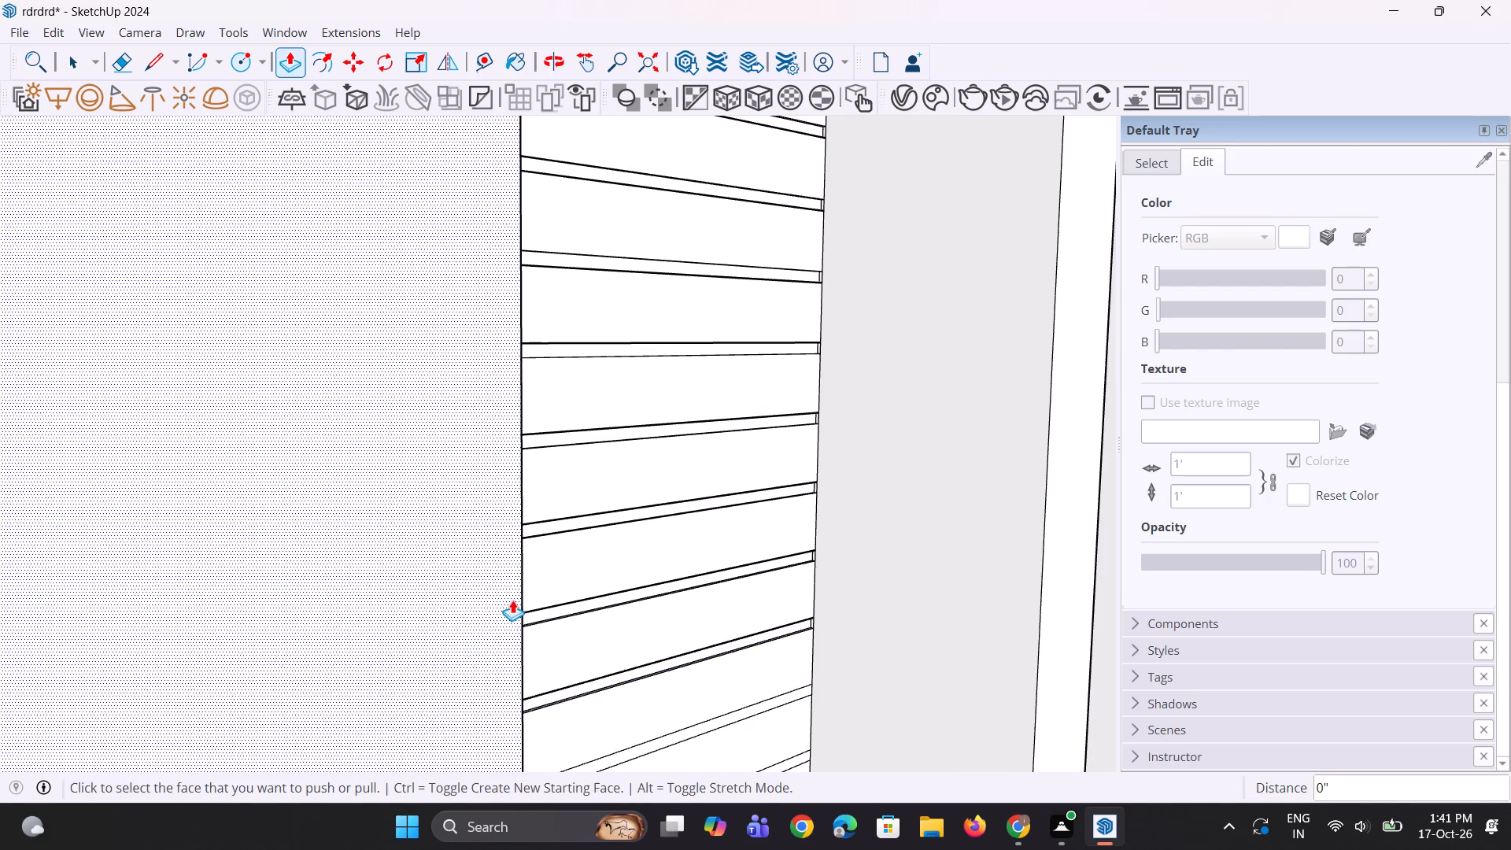
Push/Pull the next four groove strips down the wall beside the lower window surround by 0.3".
scroll(512, 600, down, 2)
scroll(554, 740, up, 3)
double_click(558, 730)
scroll(548, 638, down, 4)
scroll(579, 777, up, 2)
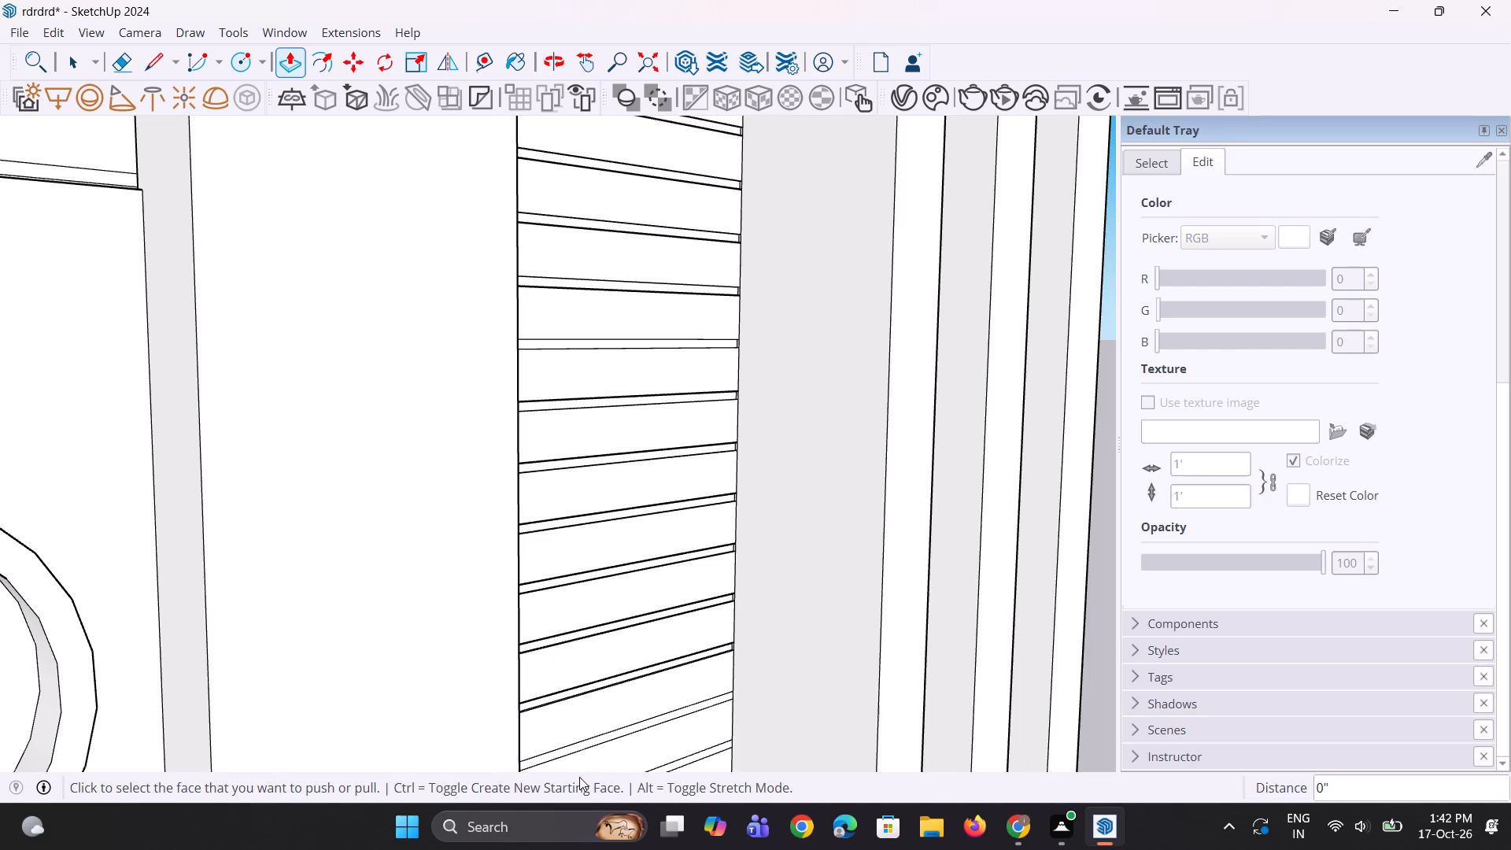
double_click(589, 748)
scroll(514, 565, down, 11)
scroll(543, 658, up, 11)
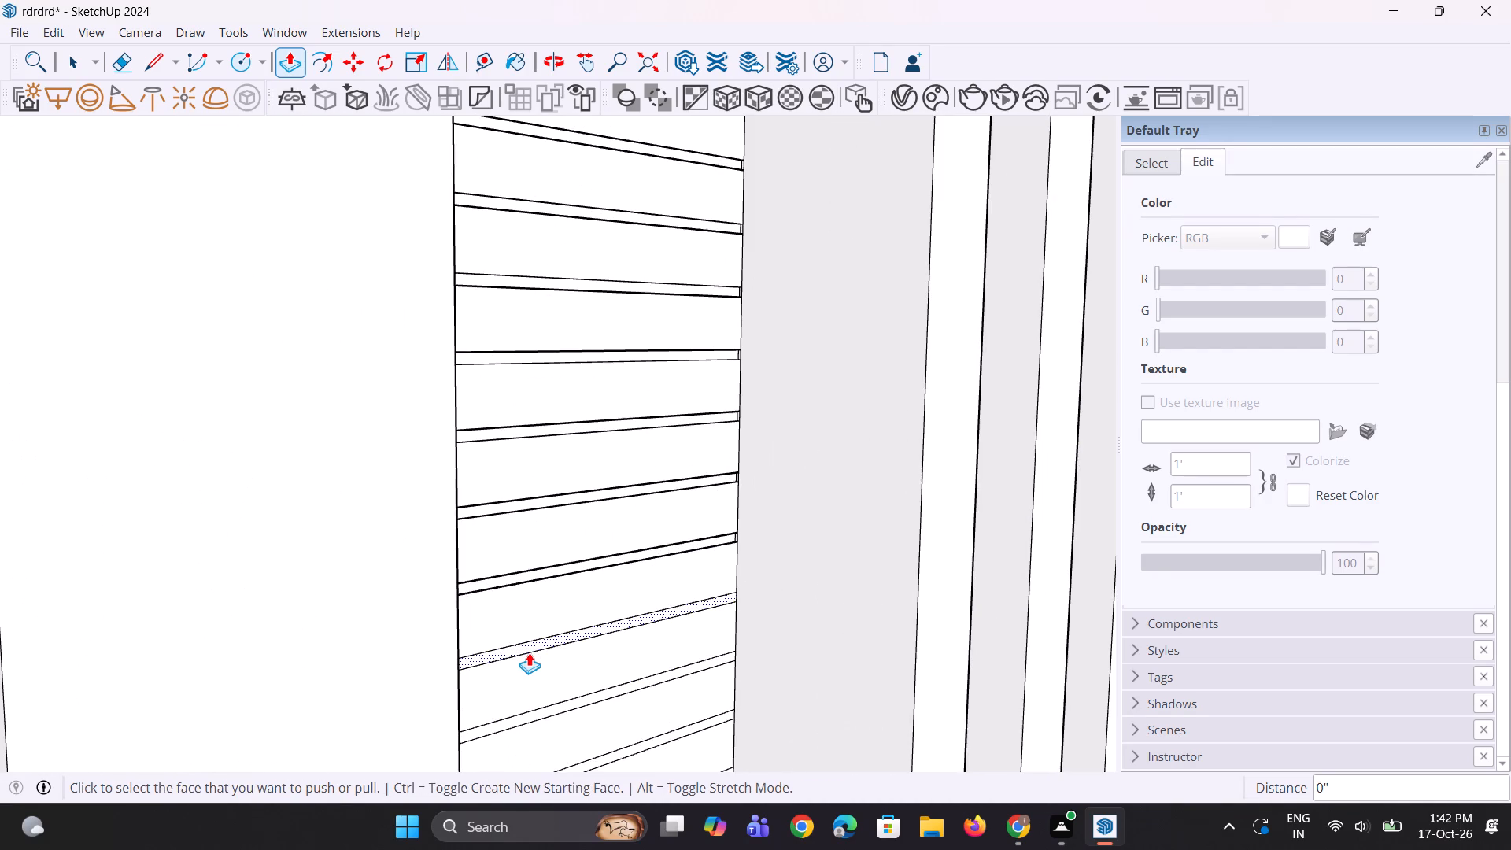
double_click(529, 652)
double_click(546, 712)
Push/Pull the following two groove strips beside the lower window surround by 0.3", approaching its bottom corner.
scroll(509, 589, down, 7)
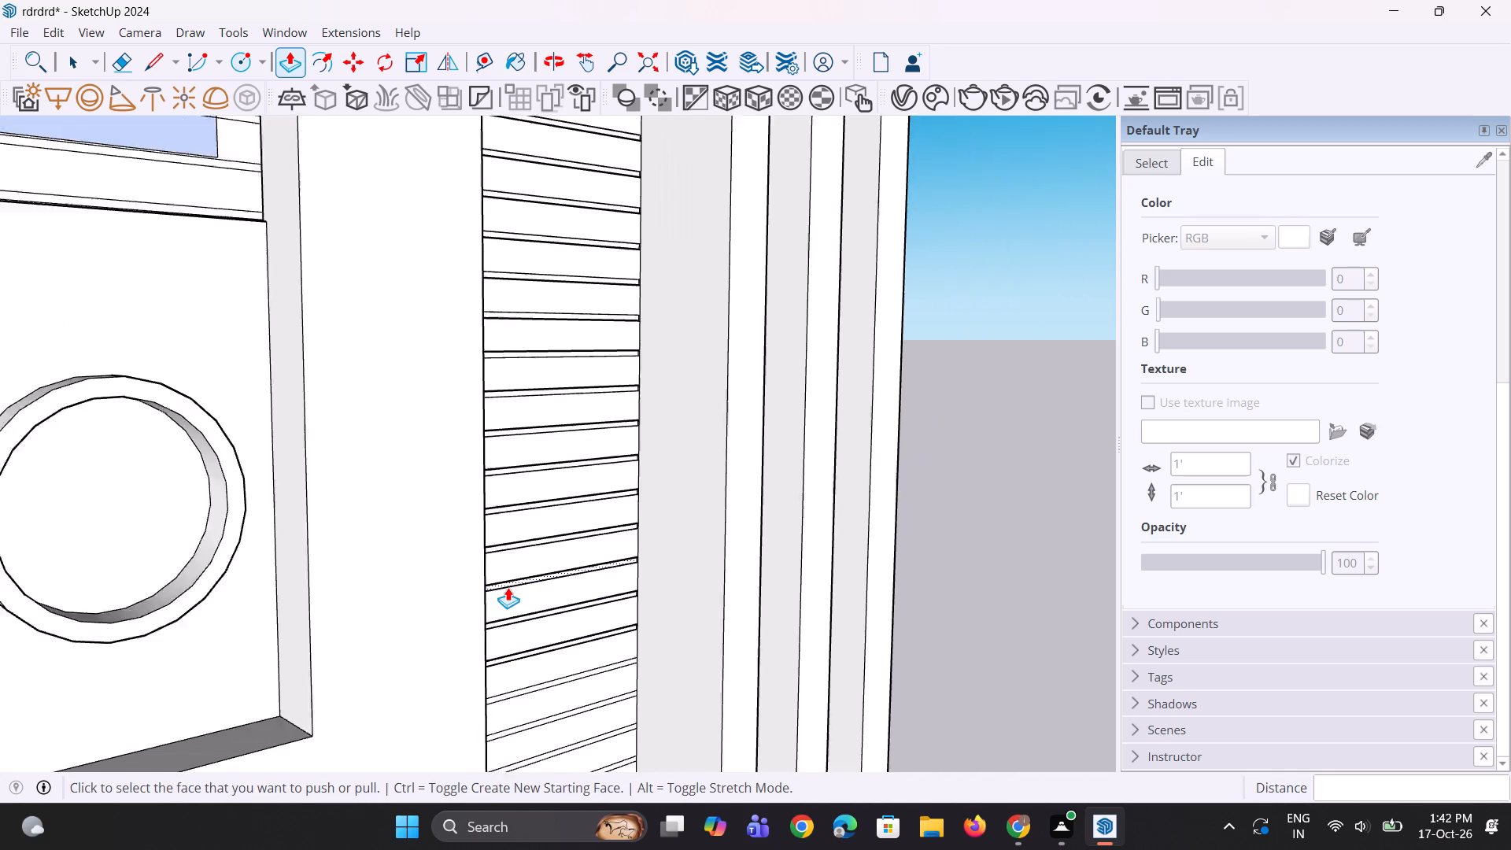
scroll(508, 587, down, 1)
scroll(509, 681, up, 8)
double_click(509, 689)
scroll(490, 624, down, 2)
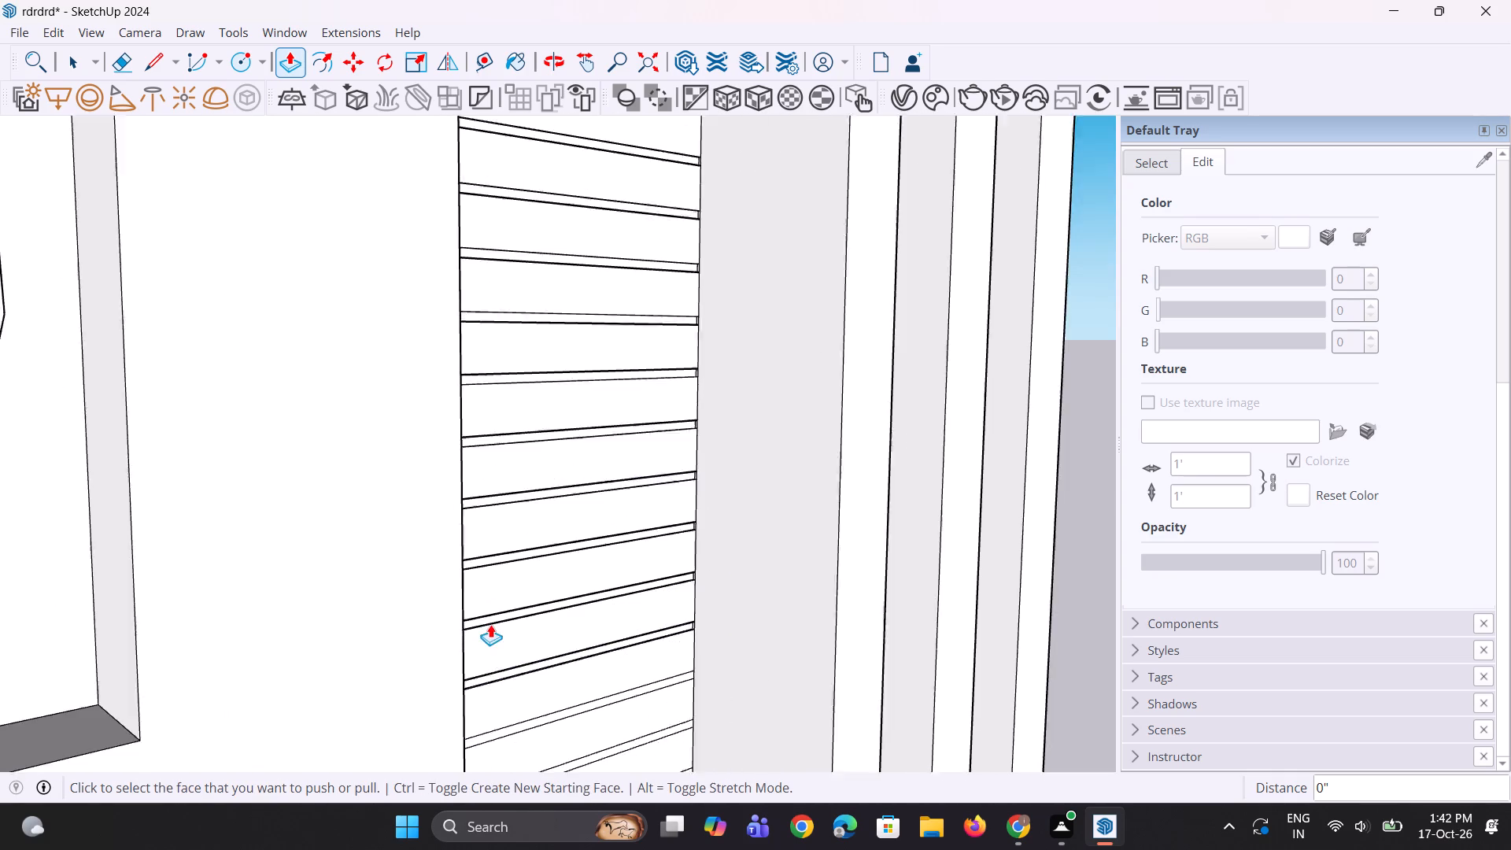
scroll(490, 624, down, 2)
scroll(490, 737, up, 3)
double_click(501, 722)
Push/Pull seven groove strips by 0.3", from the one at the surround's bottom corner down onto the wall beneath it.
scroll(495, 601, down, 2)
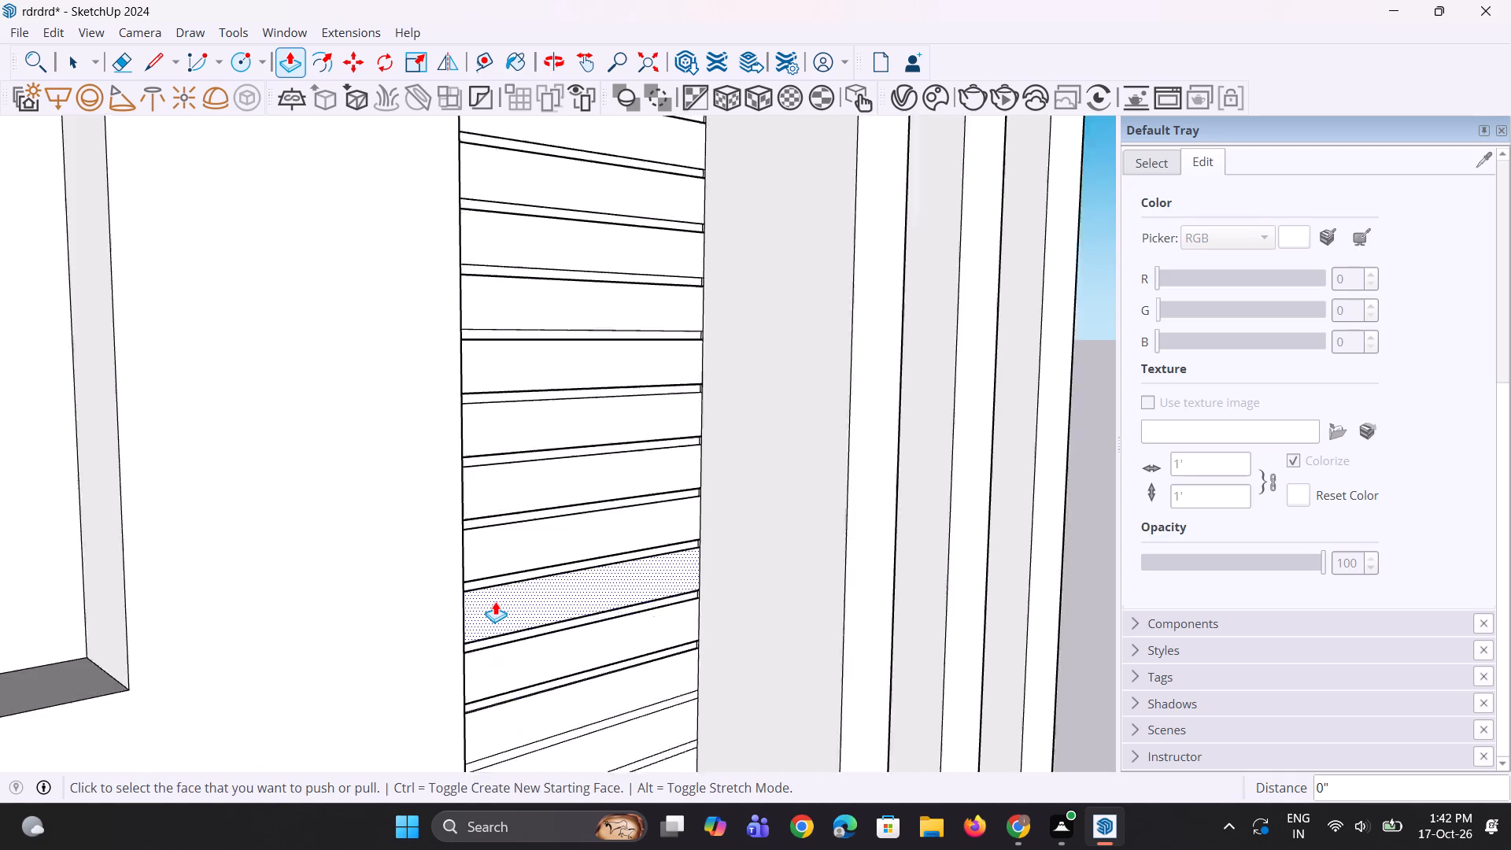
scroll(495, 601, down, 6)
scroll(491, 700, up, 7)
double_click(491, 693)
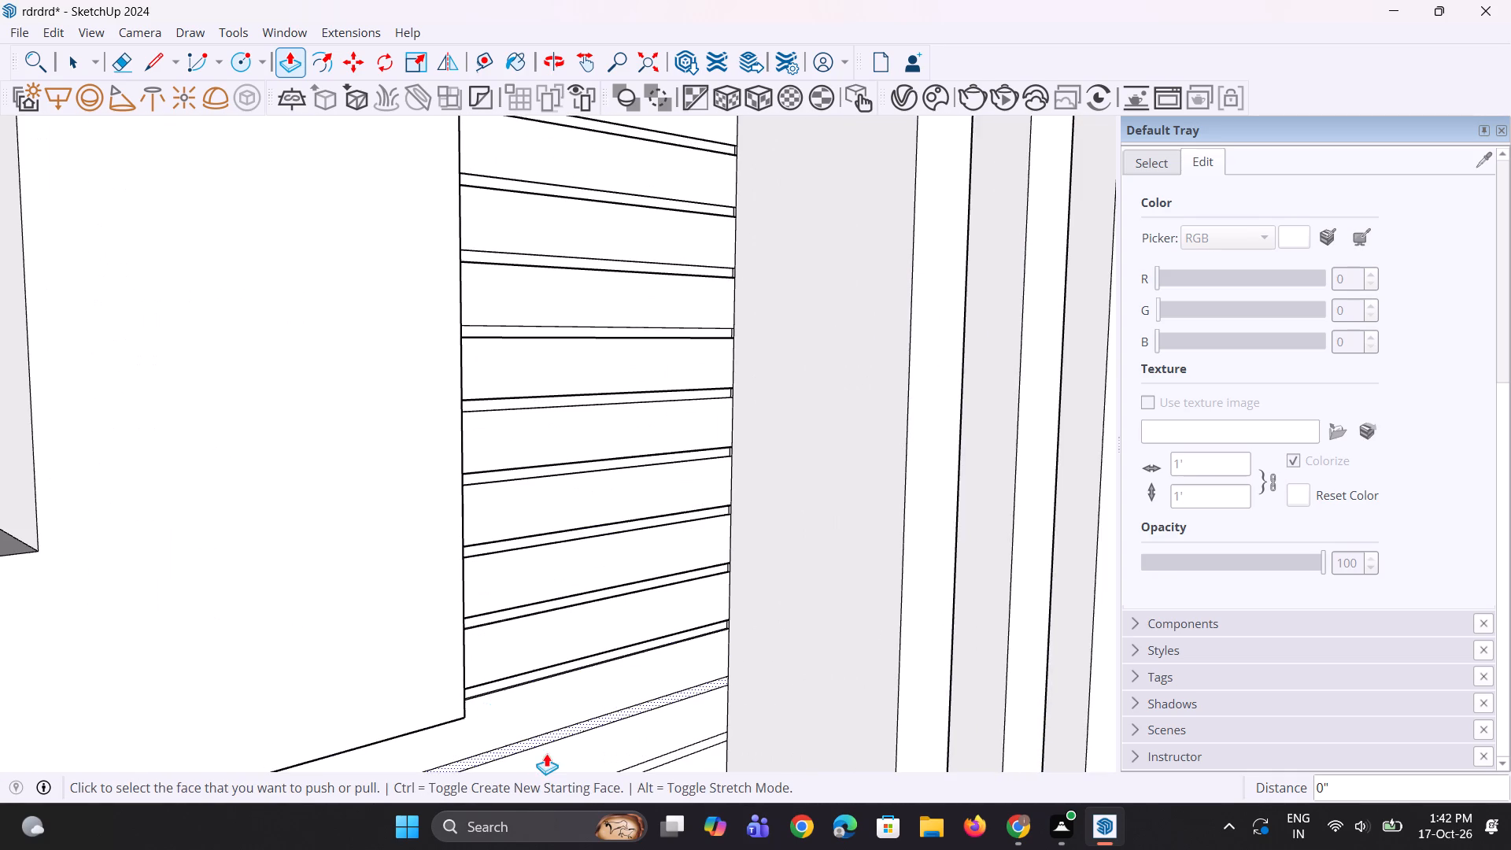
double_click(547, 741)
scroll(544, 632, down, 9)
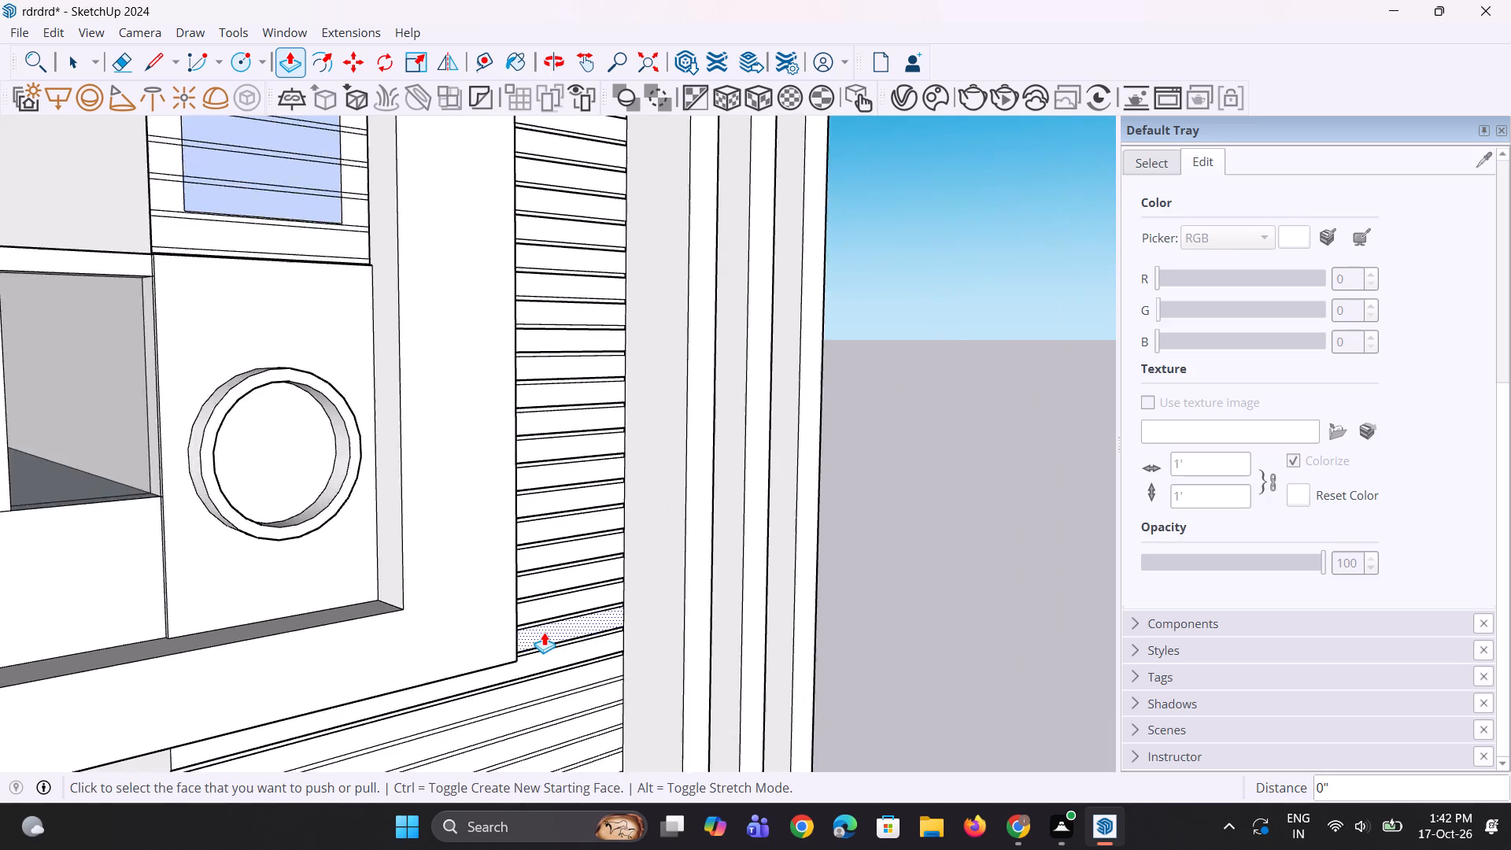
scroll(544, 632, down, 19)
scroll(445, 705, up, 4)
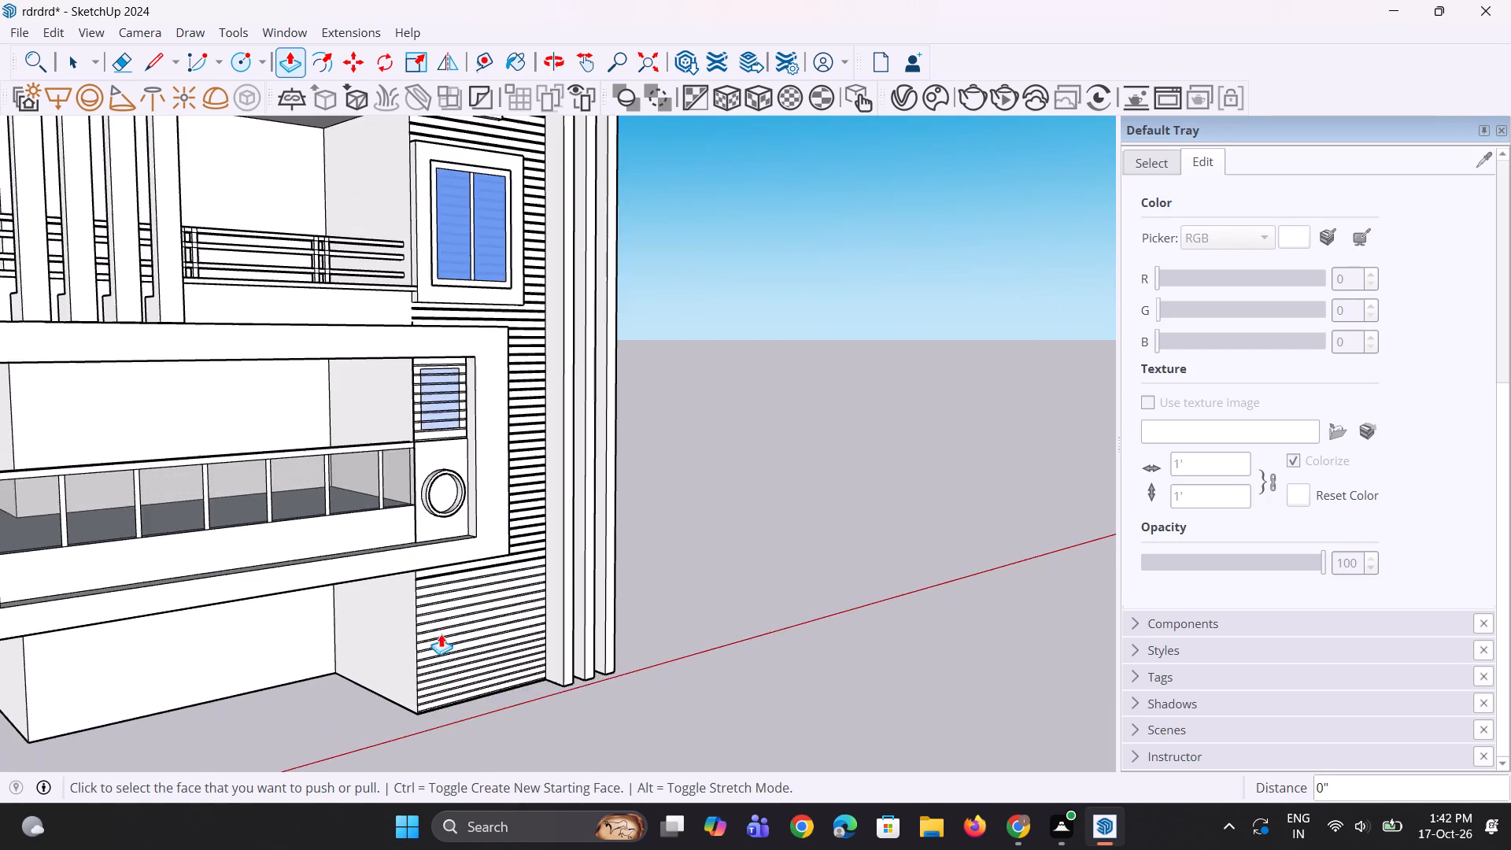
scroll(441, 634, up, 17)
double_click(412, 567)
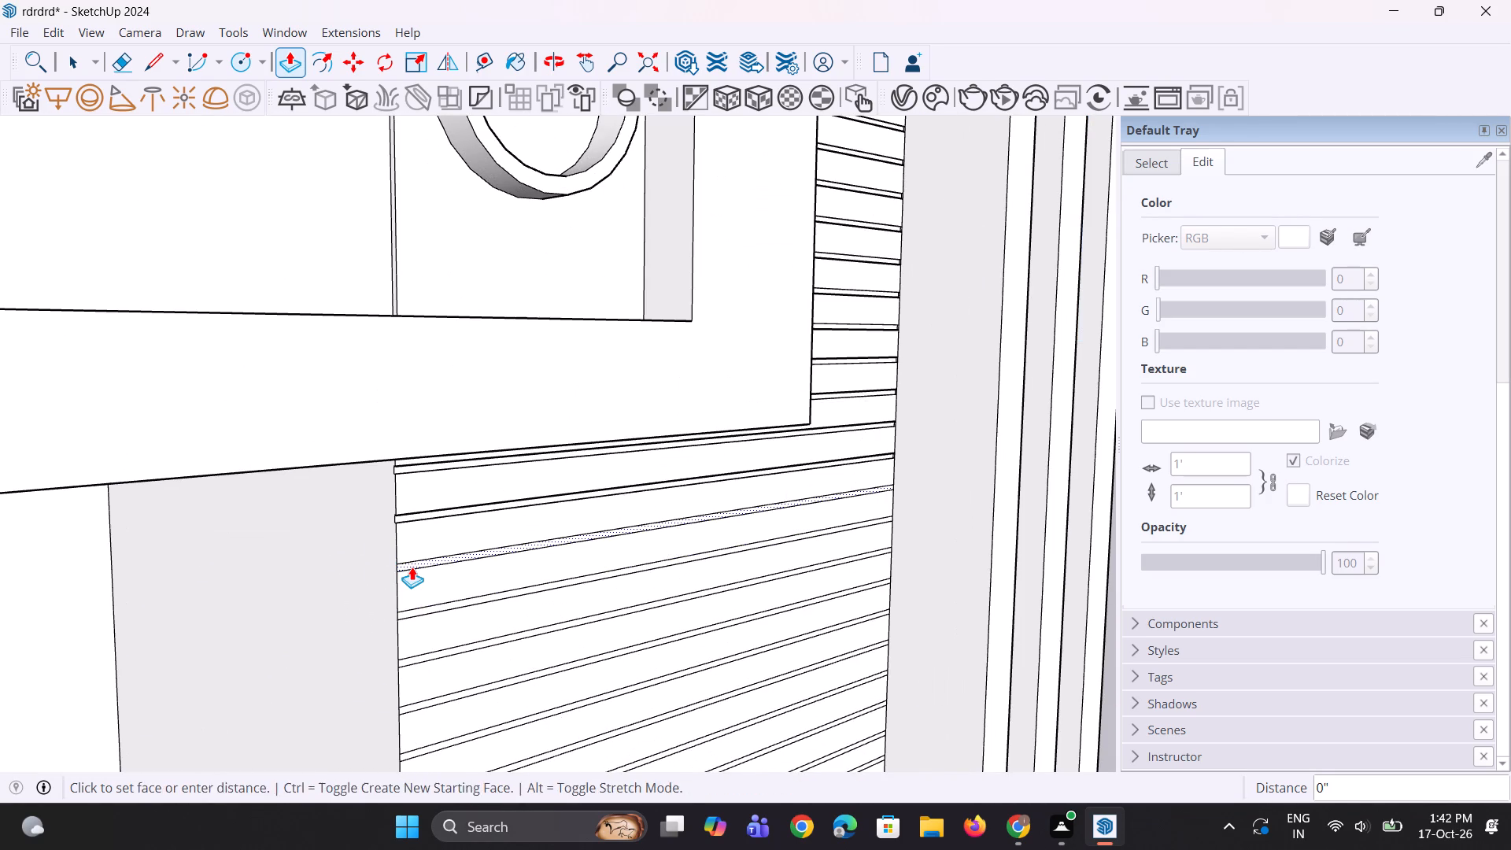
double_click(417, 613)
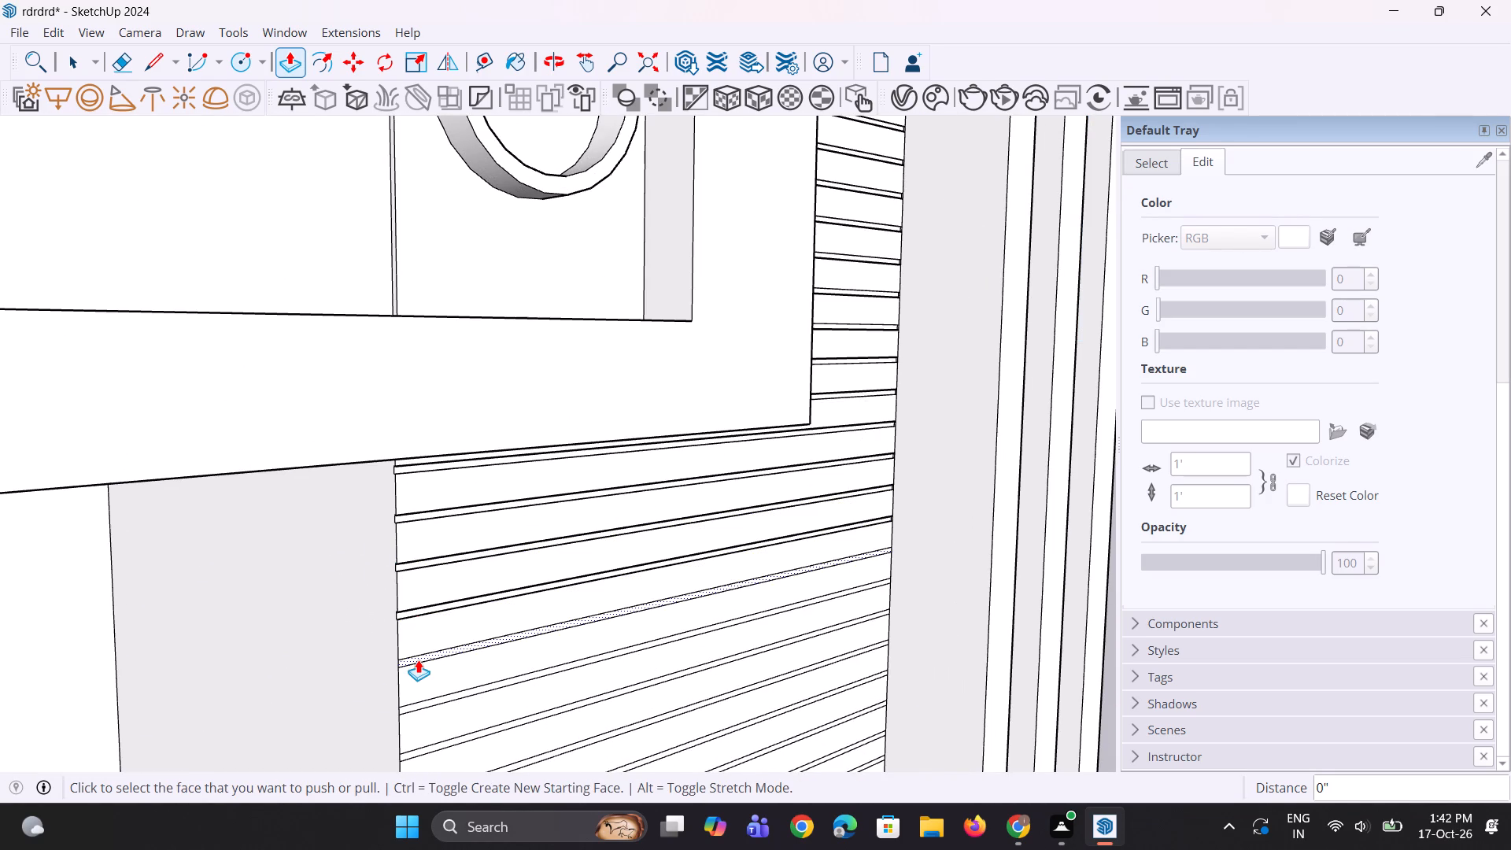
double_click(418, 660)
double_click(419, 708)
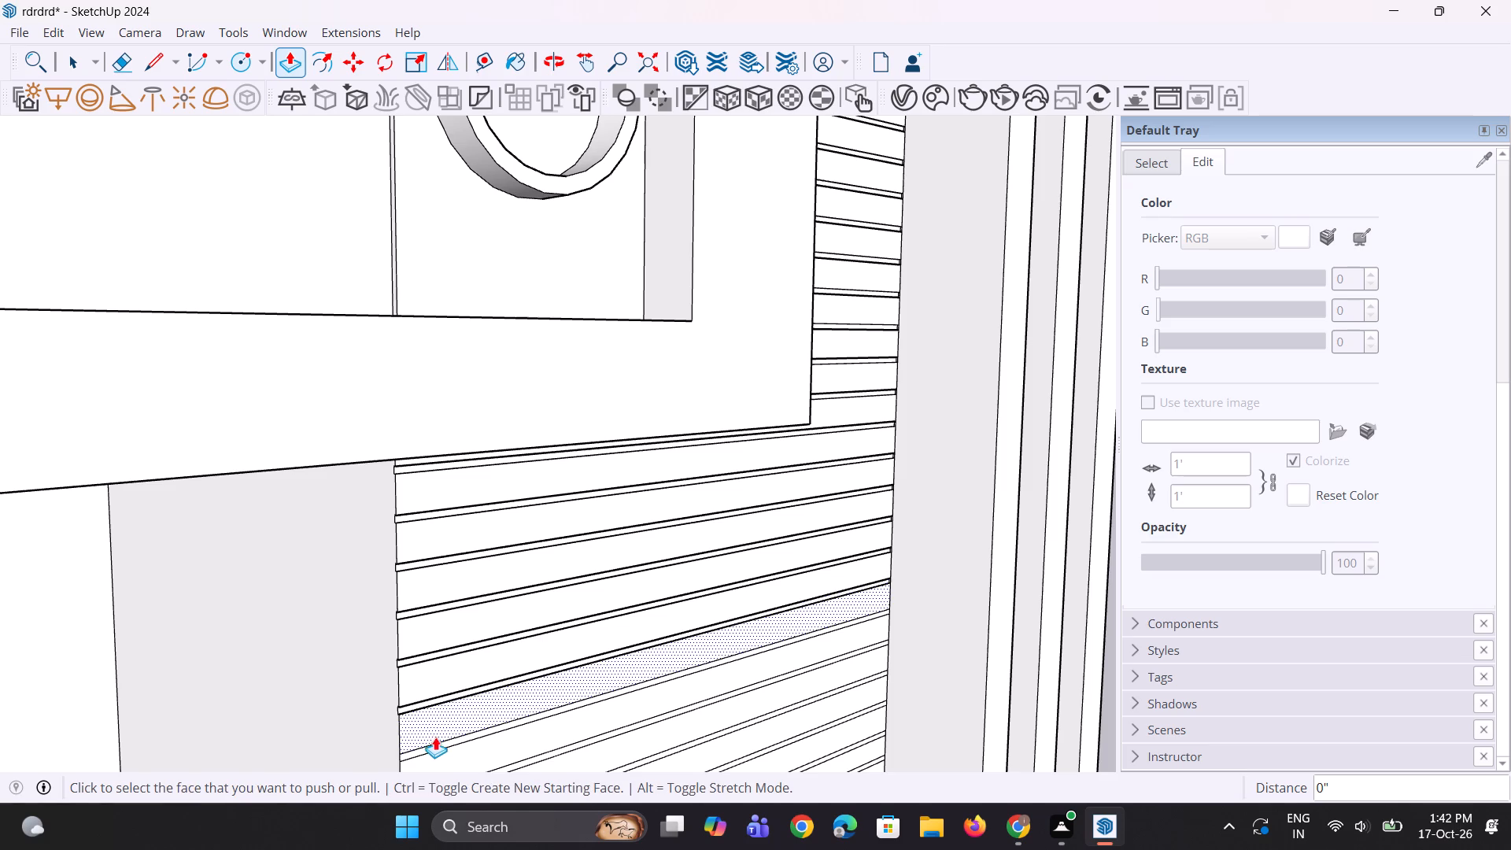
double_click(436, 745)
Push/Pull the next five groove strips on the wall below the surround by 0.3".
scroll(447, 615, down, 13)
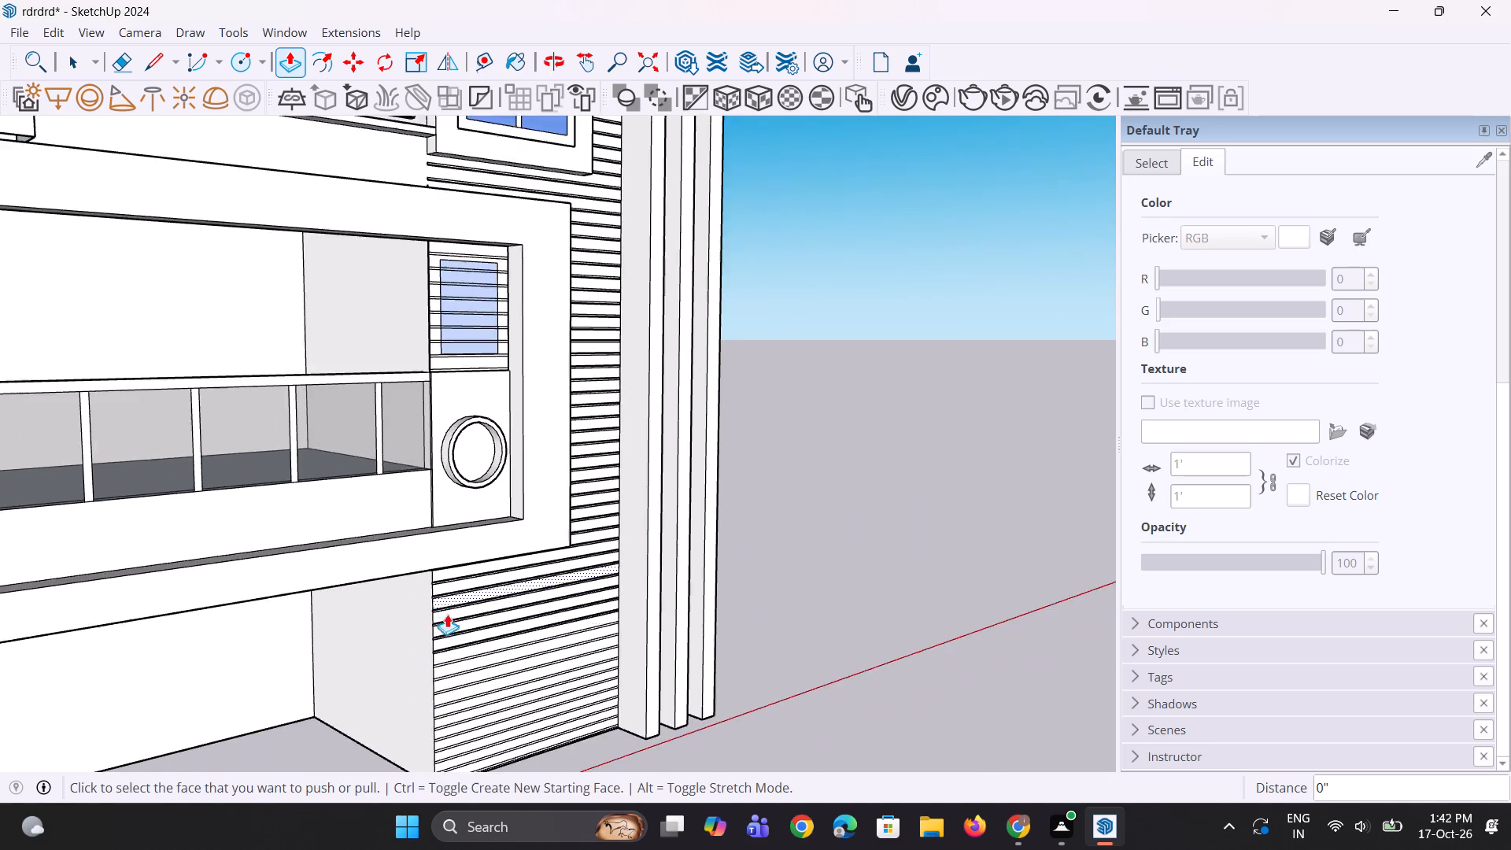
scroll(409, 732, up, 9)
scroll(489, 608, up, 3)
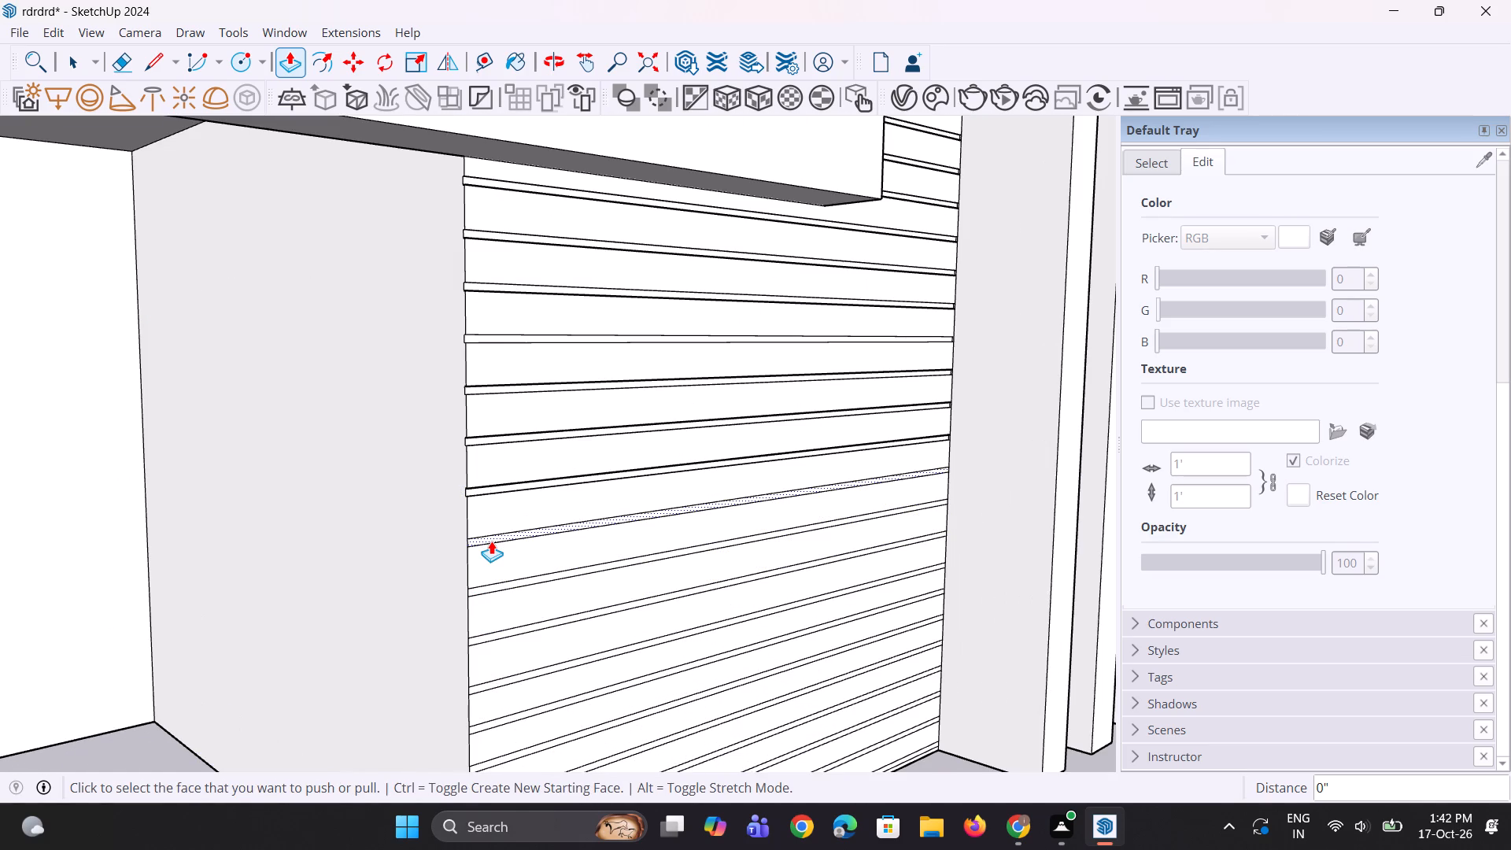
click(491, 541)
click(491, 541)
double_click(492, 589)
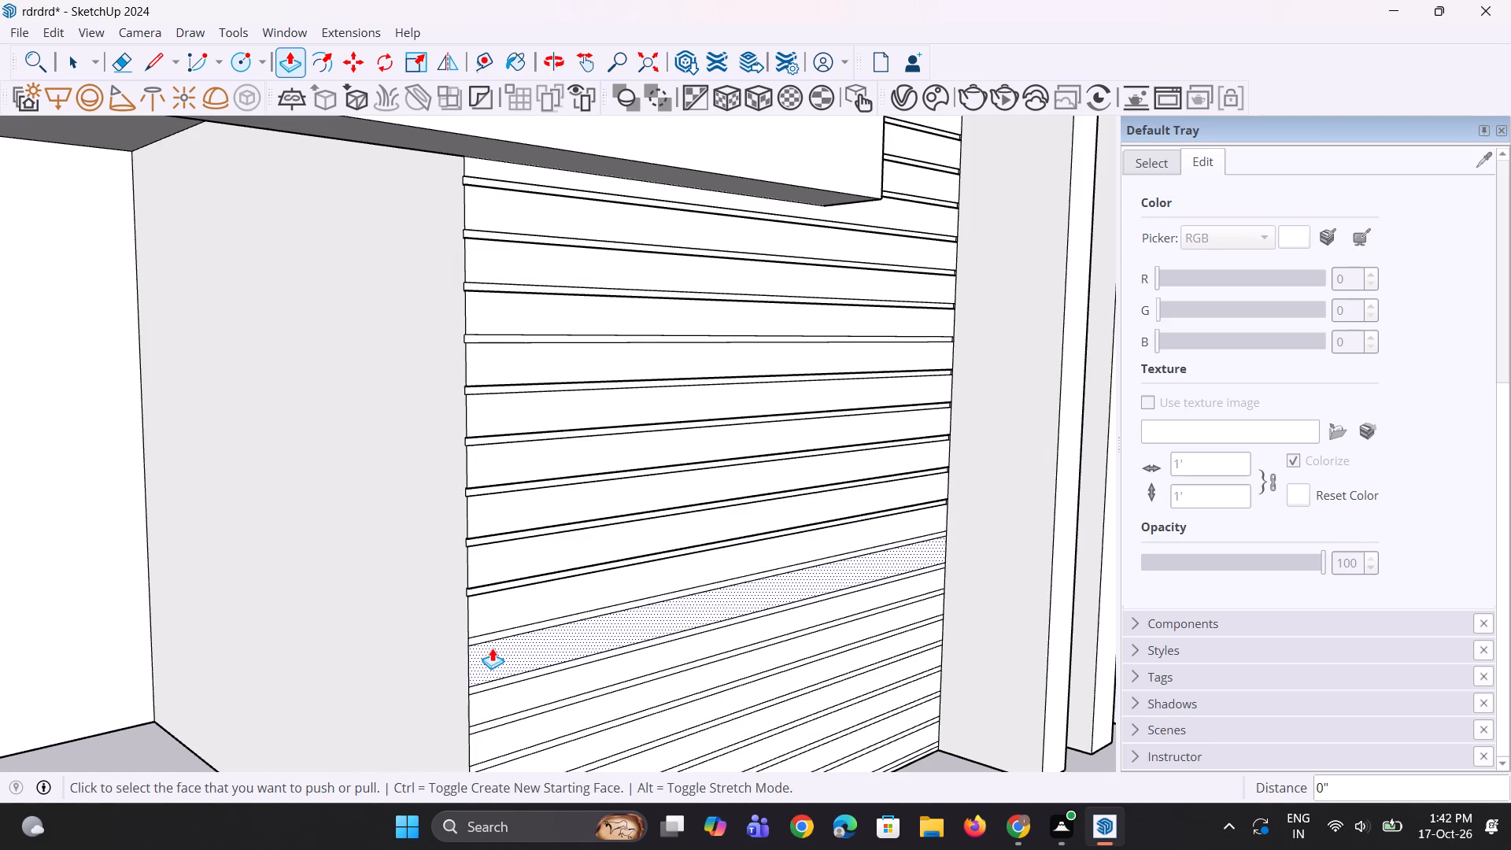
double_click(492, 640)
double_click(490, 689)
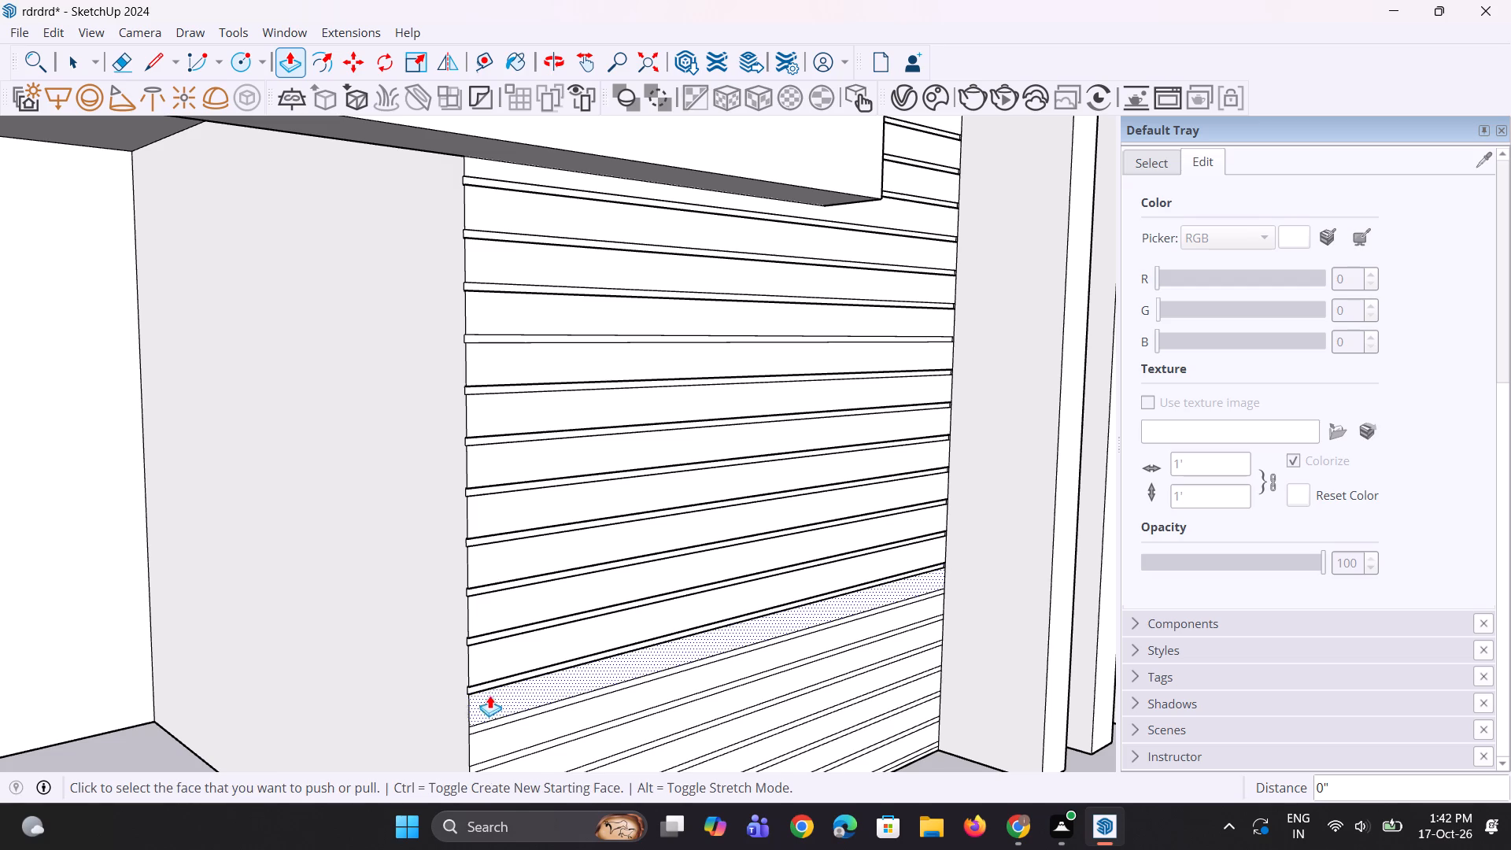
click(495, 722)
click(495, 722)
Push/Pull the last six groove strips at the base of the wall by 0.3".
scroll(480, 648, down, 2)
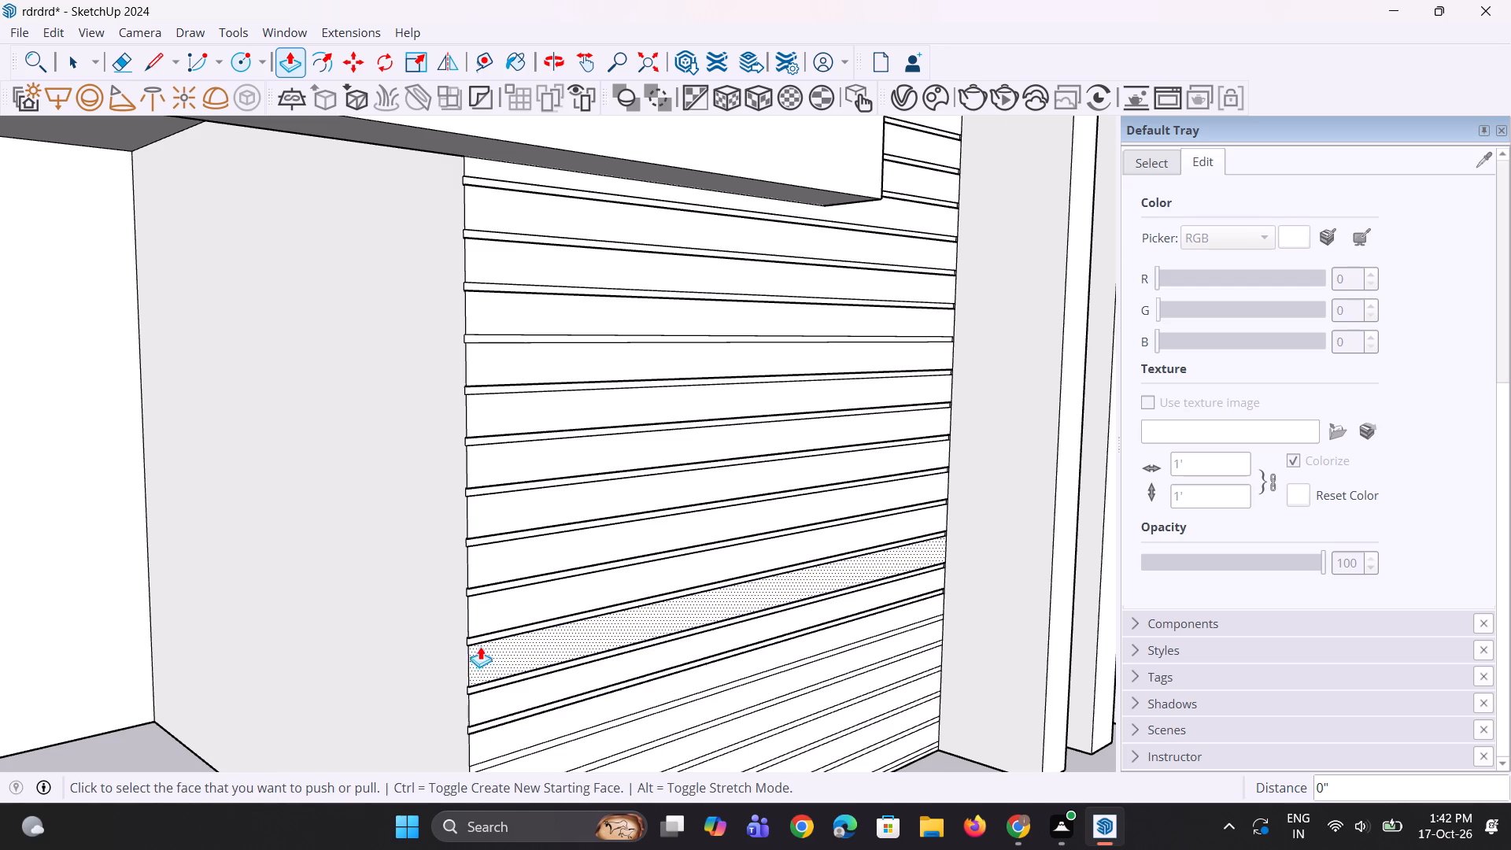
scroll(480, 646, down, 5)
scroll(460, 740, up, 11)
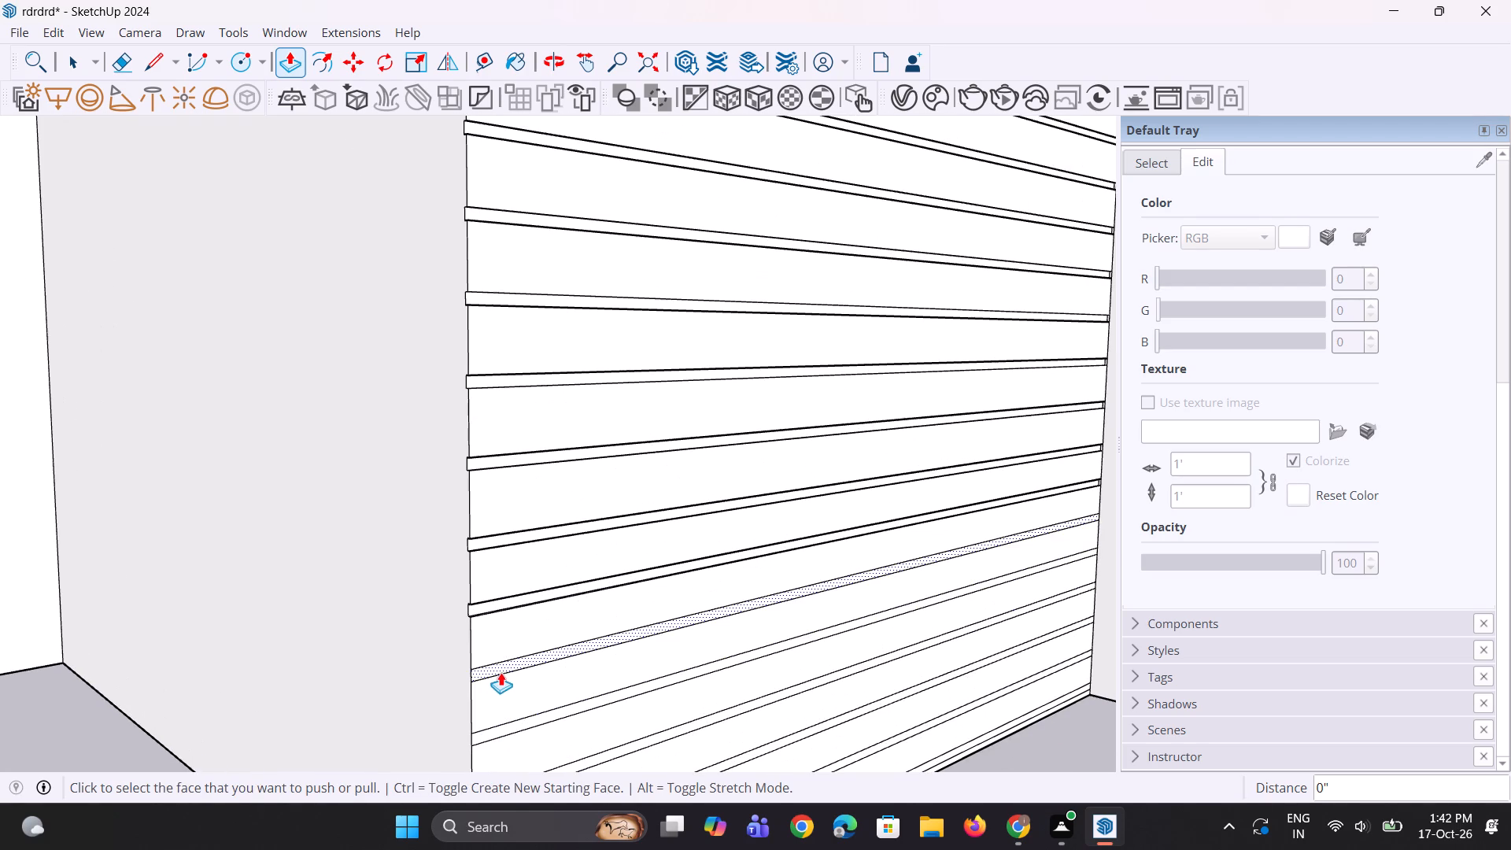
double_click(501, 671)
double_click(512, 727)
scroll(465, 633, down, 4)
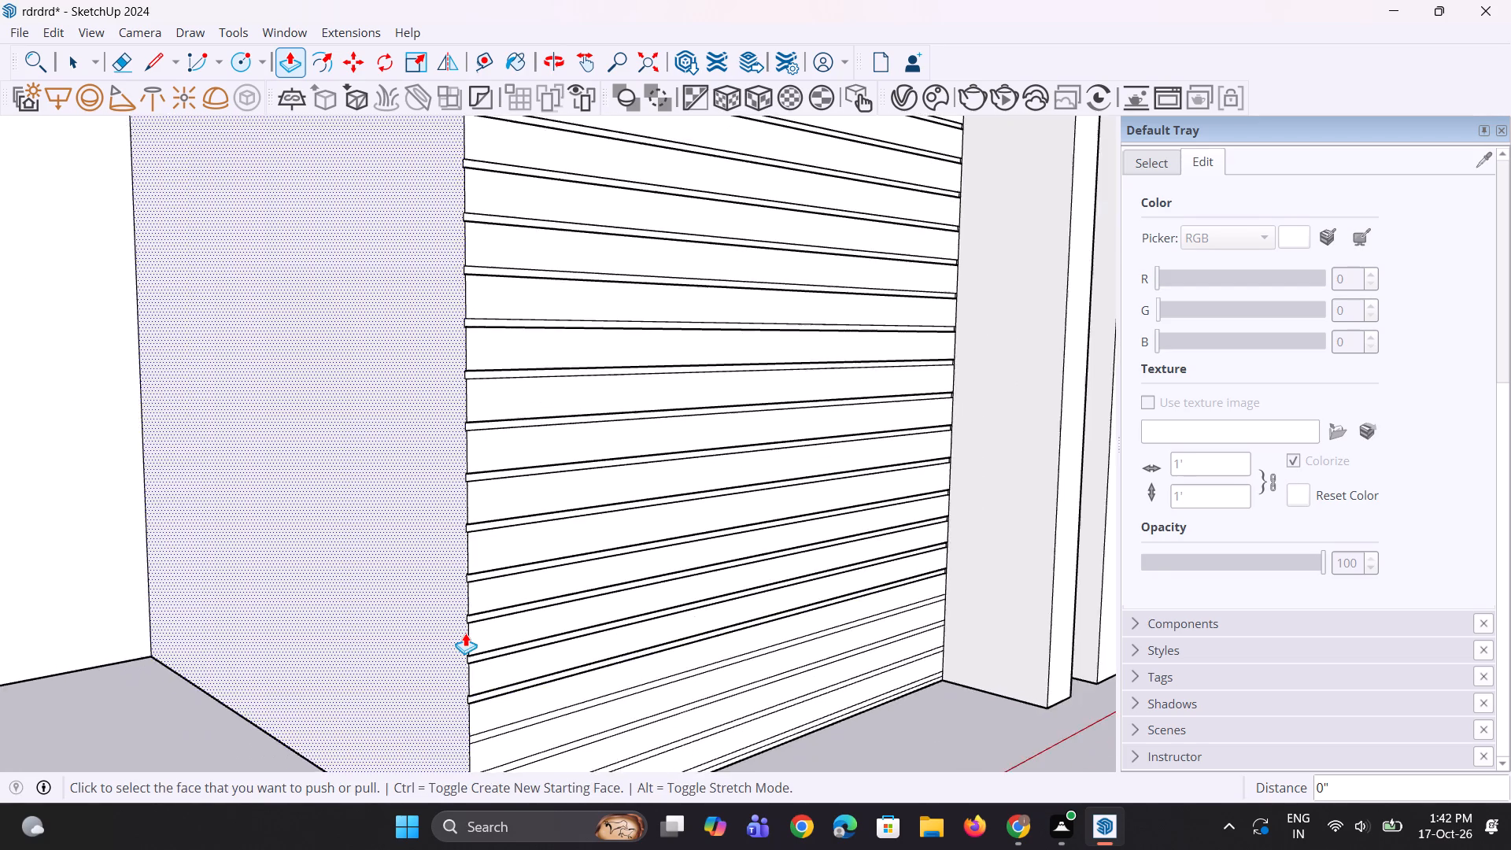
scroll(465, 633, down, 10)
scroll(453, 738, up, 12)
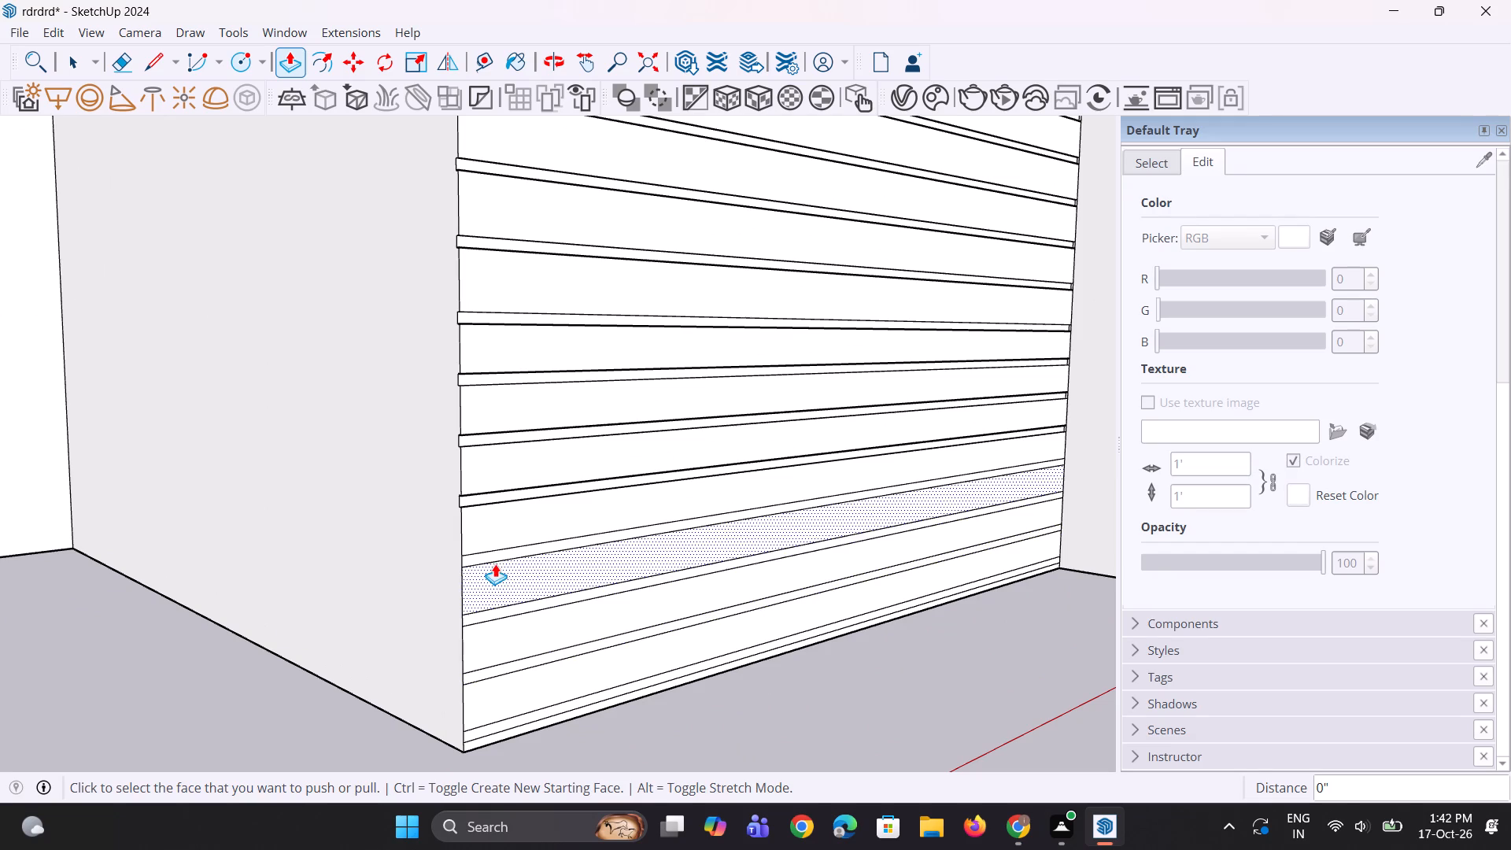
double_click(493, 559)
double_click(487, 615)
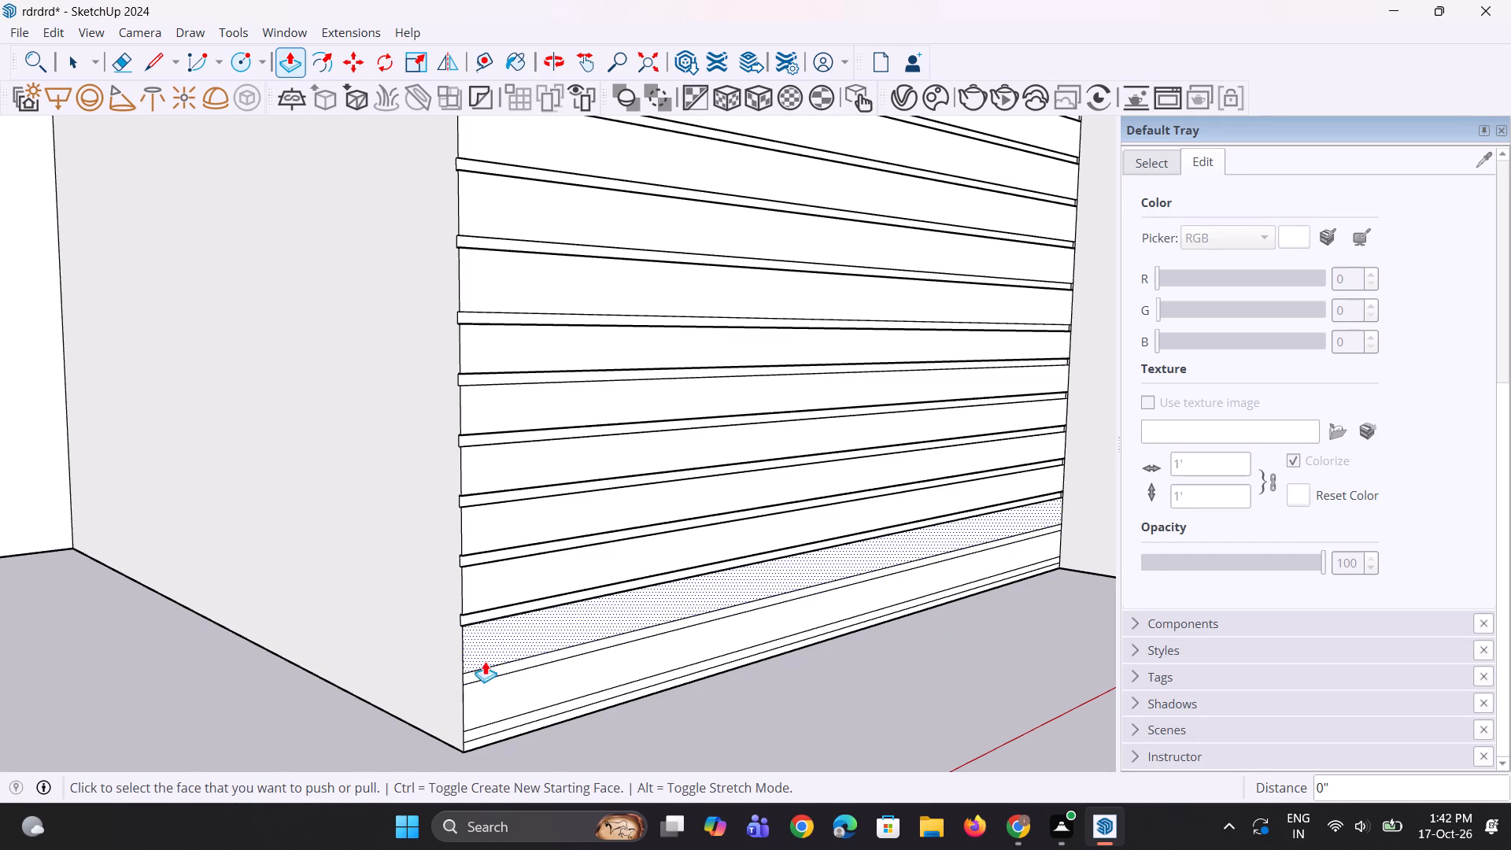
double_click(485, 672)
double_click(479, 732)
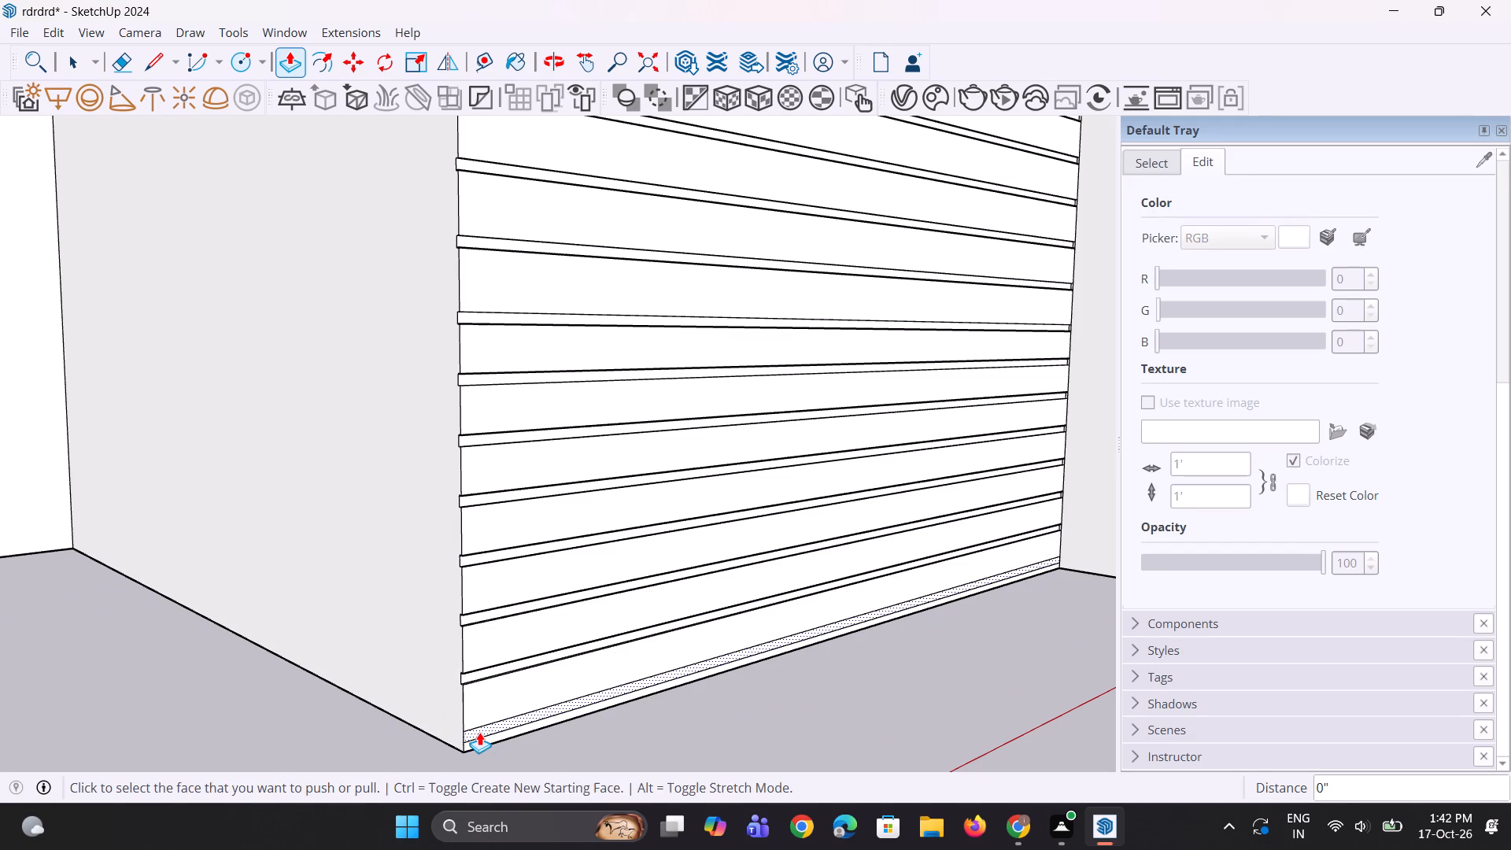
Examine the grooved tower wall from its base and within the whole front facade.
scroll(479, 732, down, 5)
middle_drag(488, 770, 456, 707)
scroll(488, 770, up, 1)
scroll(461, 707, down, 10)
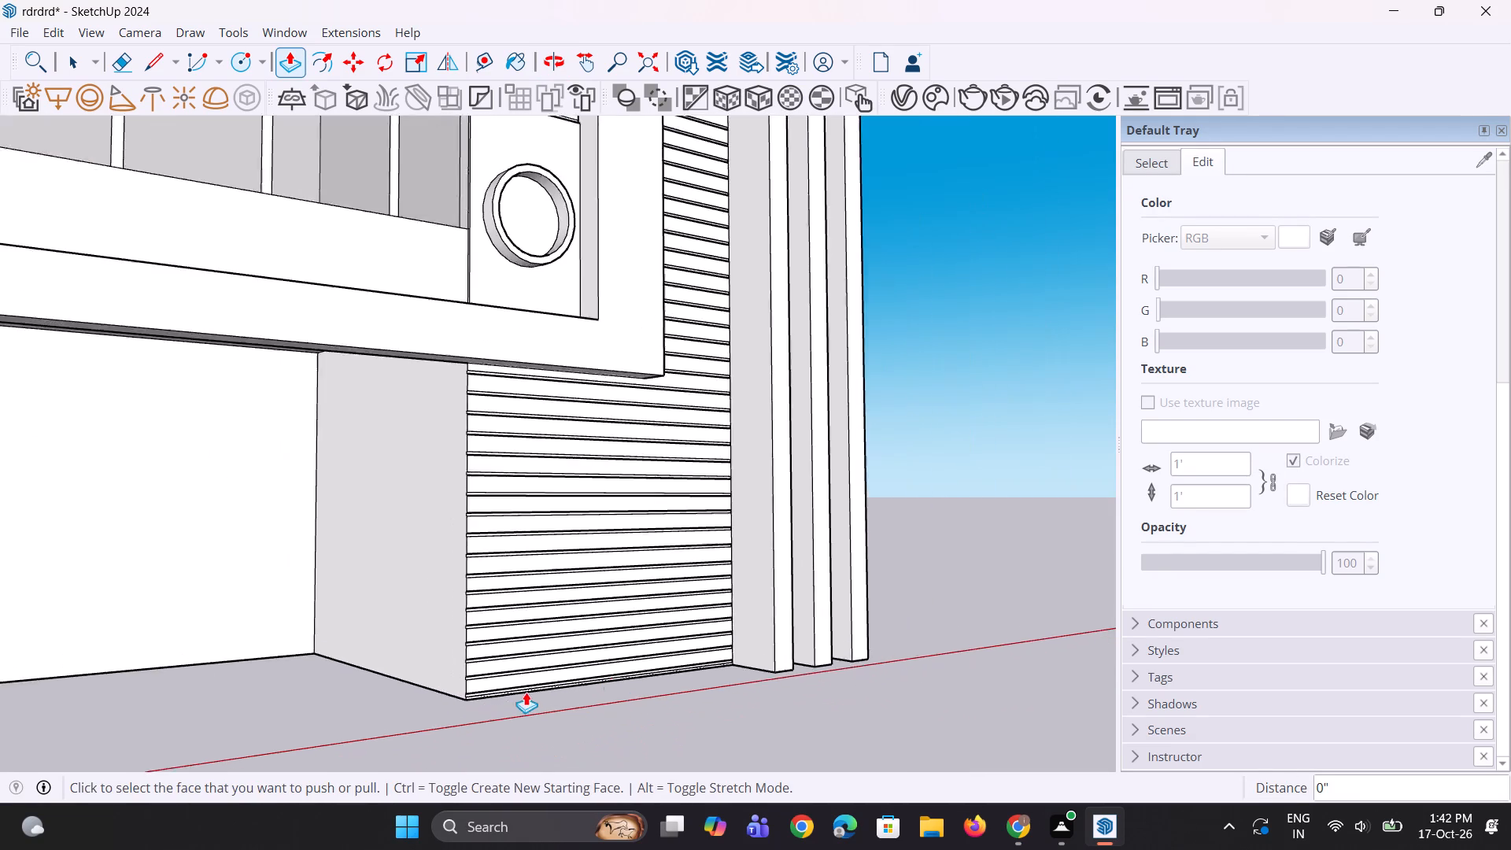
scroll(526, 692, down, 1)
middle_drag(641, 663, 540, 690)
scroll(523, 695, down, 11)
middle_drag(534, 682, 493, 675)
scroll(511, 676, down, 1)
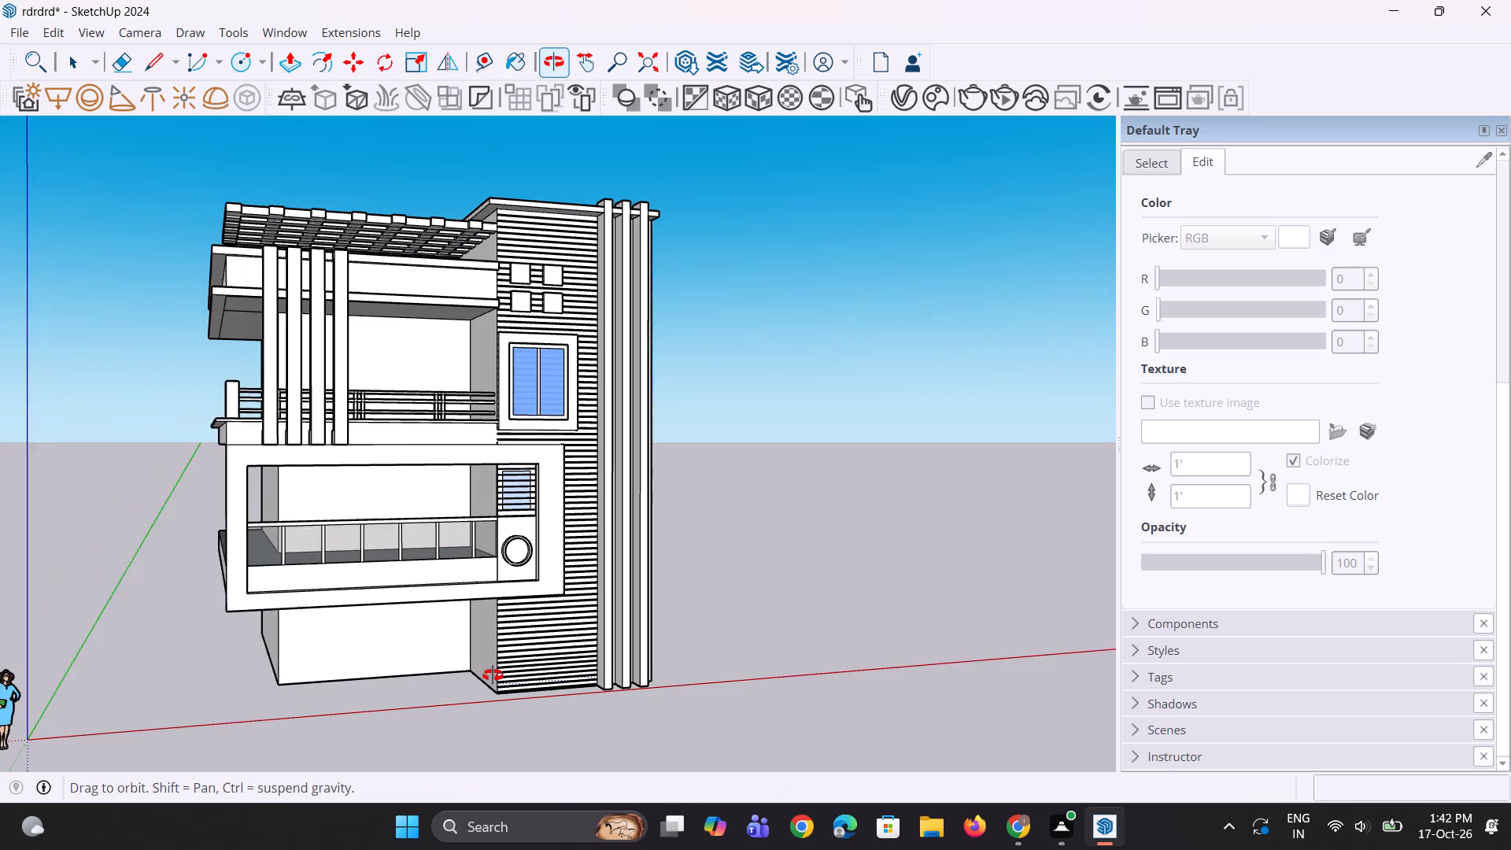
middle_drag(493, 675, 464, 670)
key(space)
key(space)
click(735, 622)
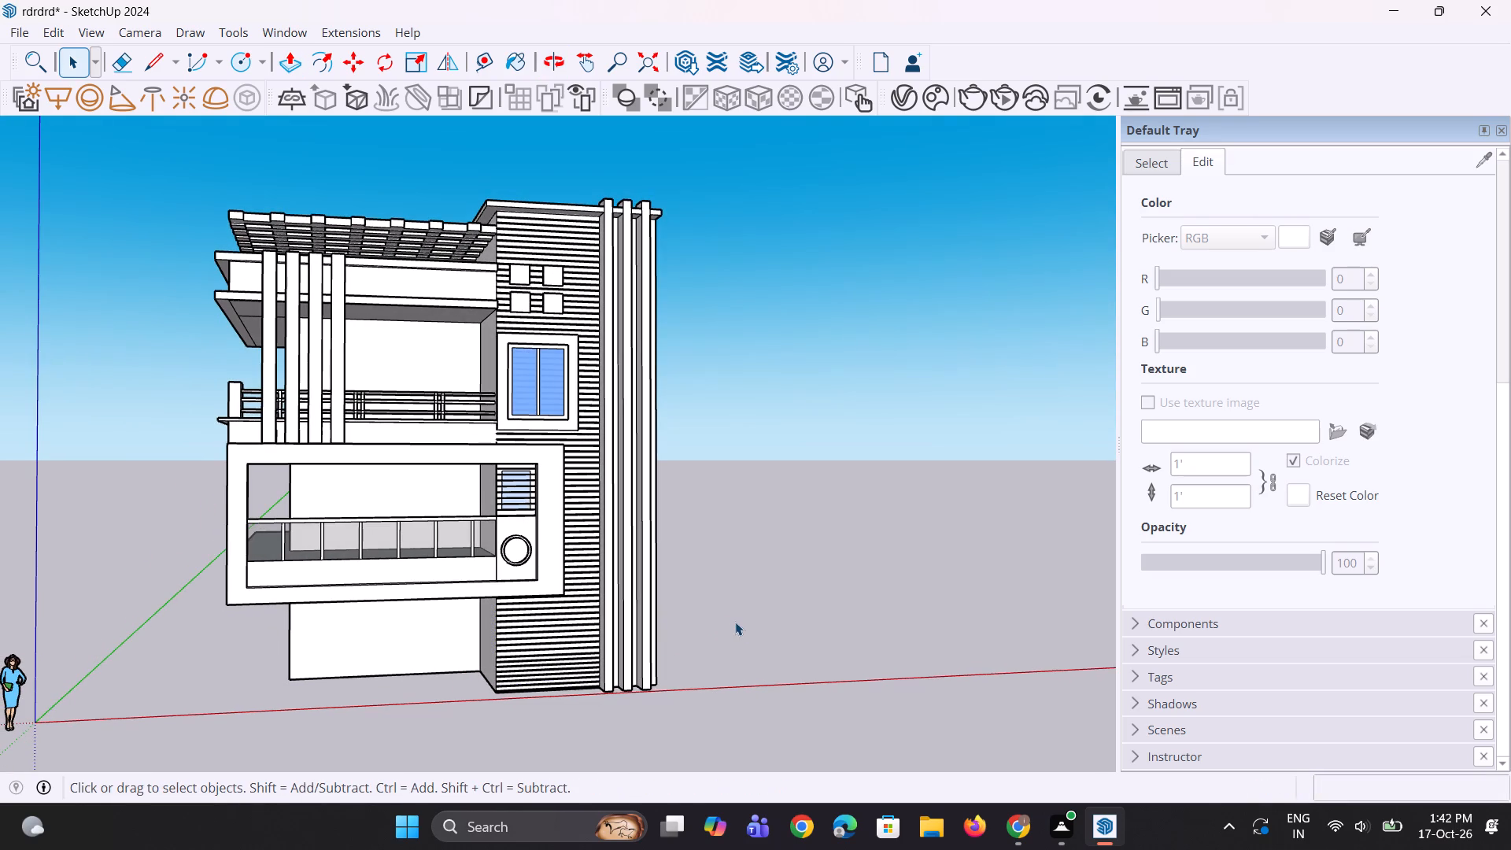
scroll(599, 566, down, 2)
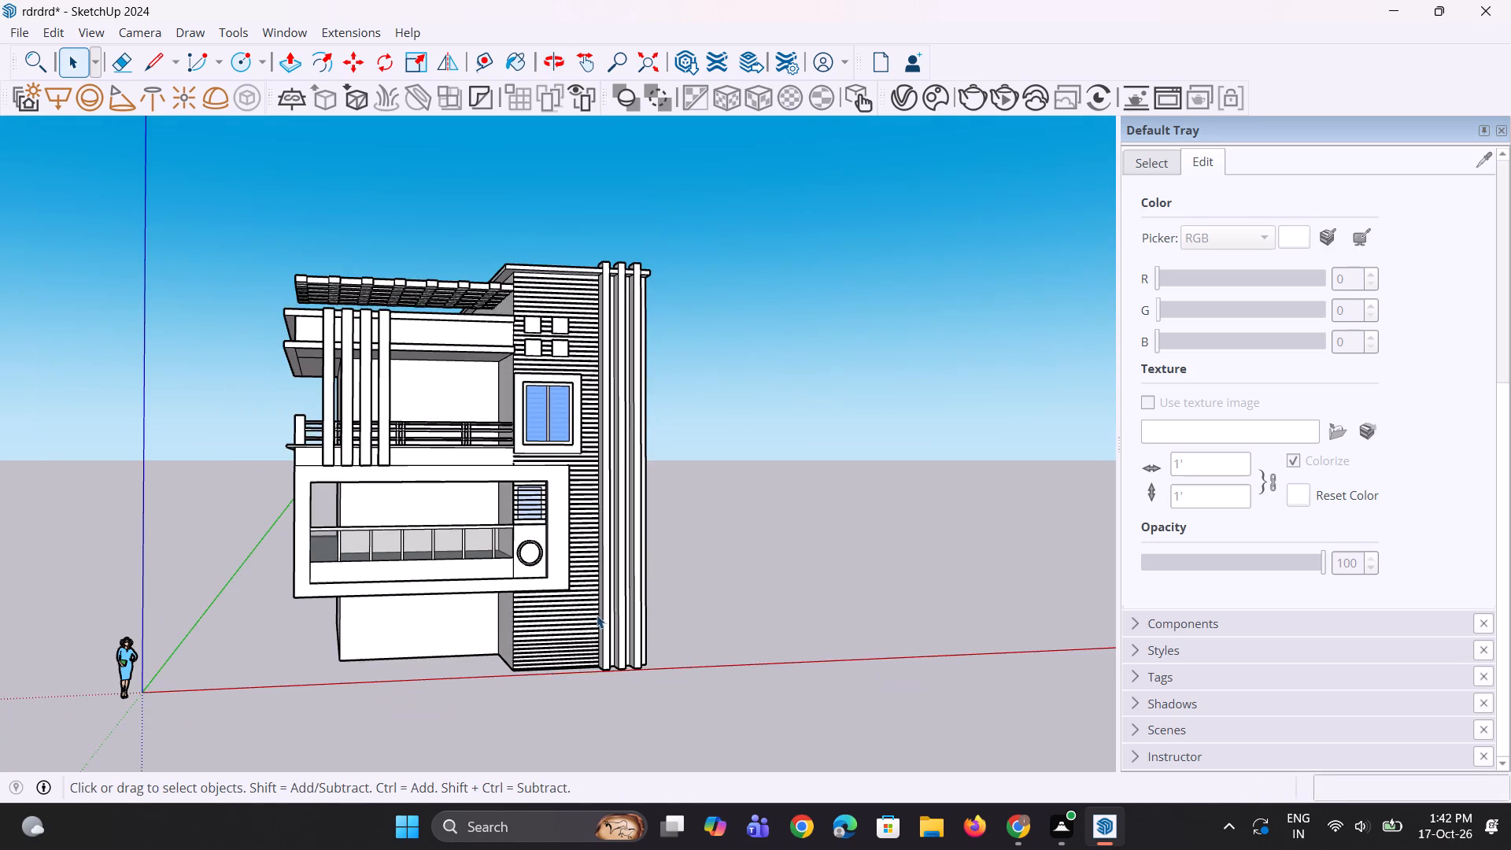
middle_drag(598, 657, 571, 604)
scroll(525, 685, up, 9)
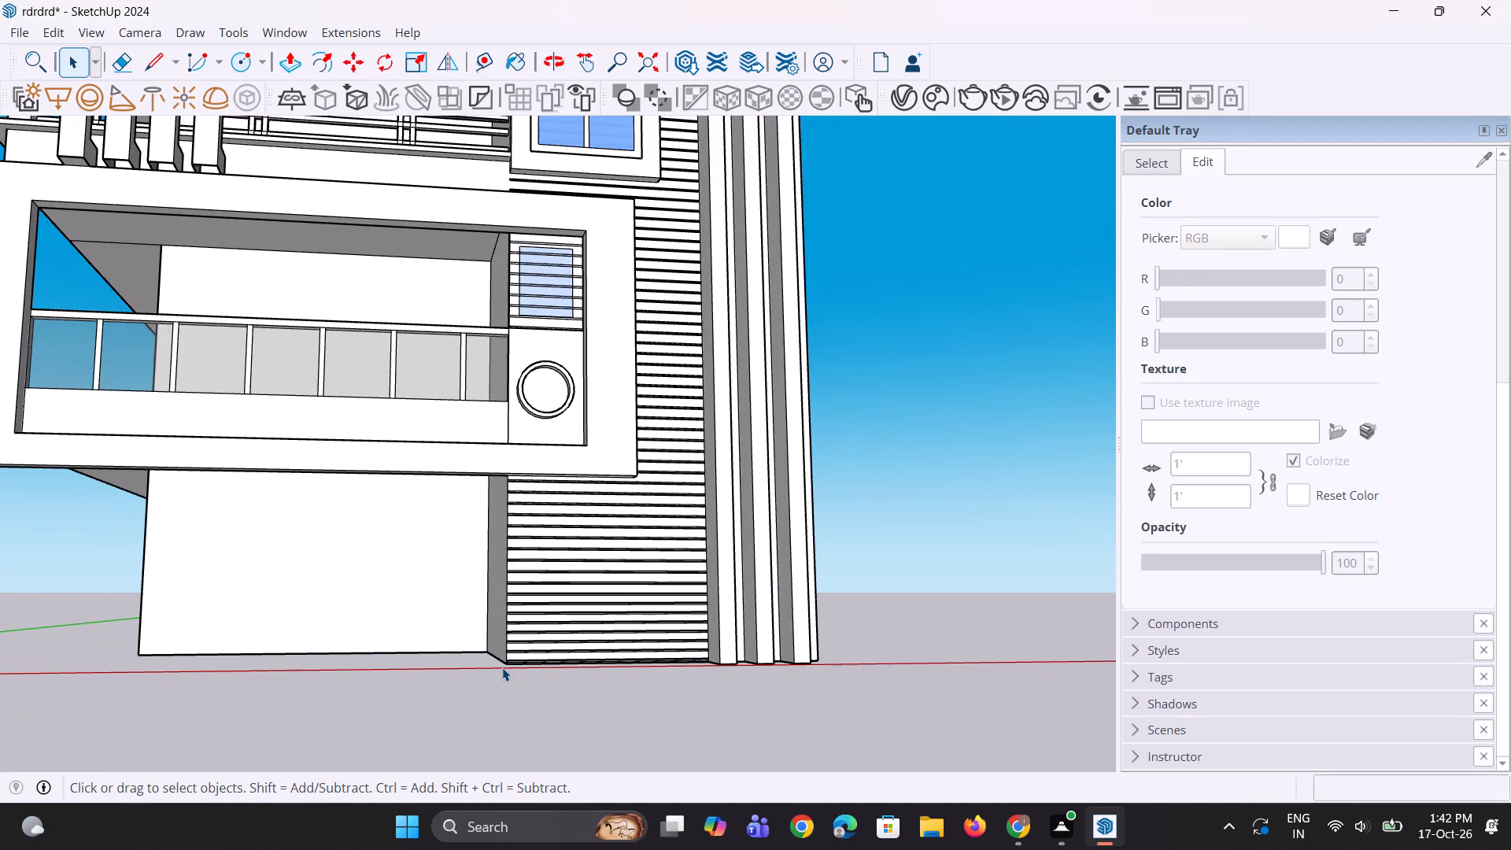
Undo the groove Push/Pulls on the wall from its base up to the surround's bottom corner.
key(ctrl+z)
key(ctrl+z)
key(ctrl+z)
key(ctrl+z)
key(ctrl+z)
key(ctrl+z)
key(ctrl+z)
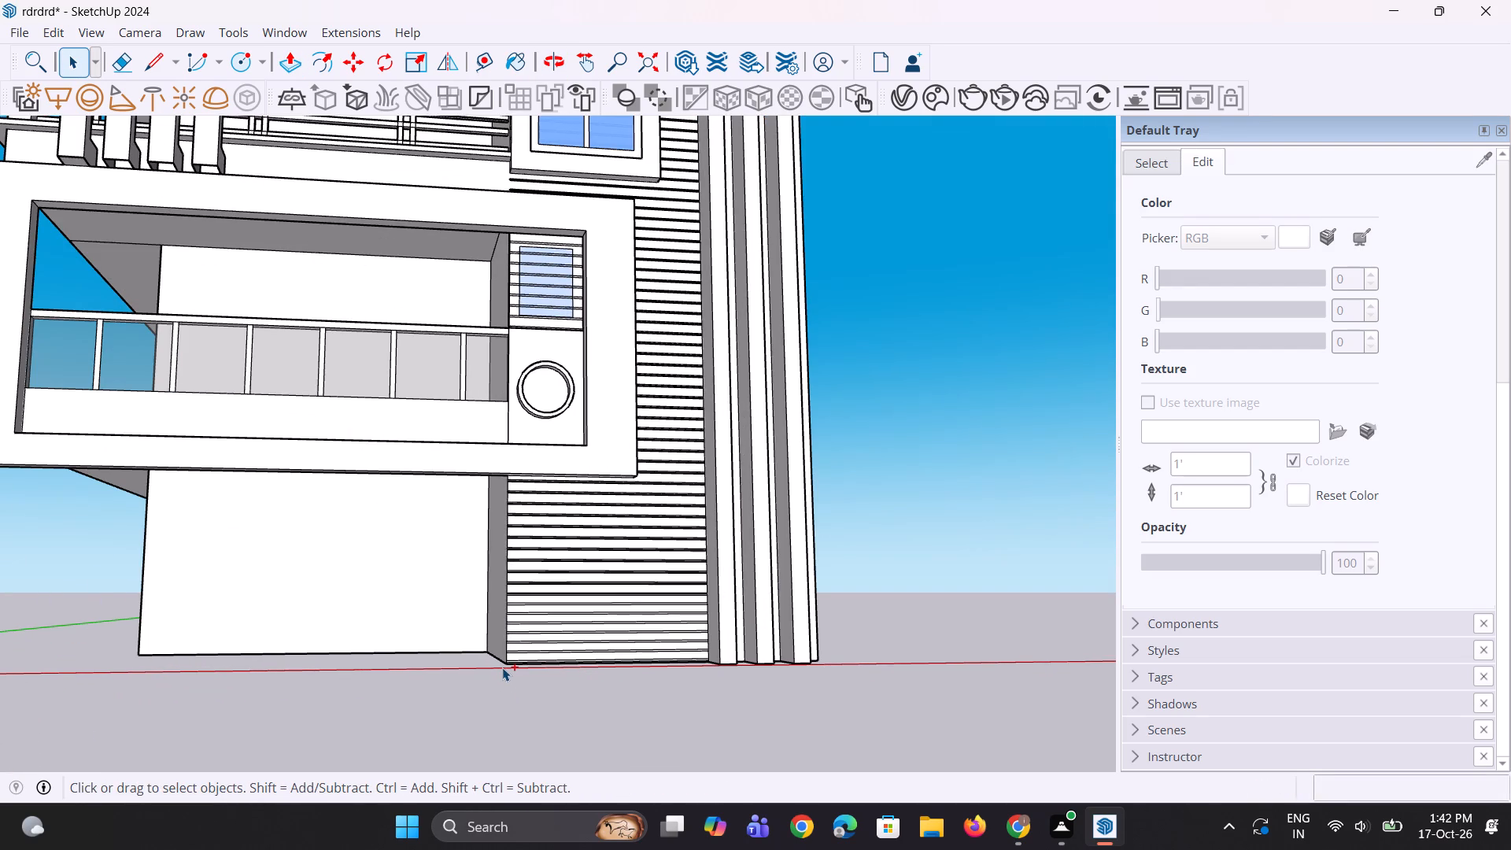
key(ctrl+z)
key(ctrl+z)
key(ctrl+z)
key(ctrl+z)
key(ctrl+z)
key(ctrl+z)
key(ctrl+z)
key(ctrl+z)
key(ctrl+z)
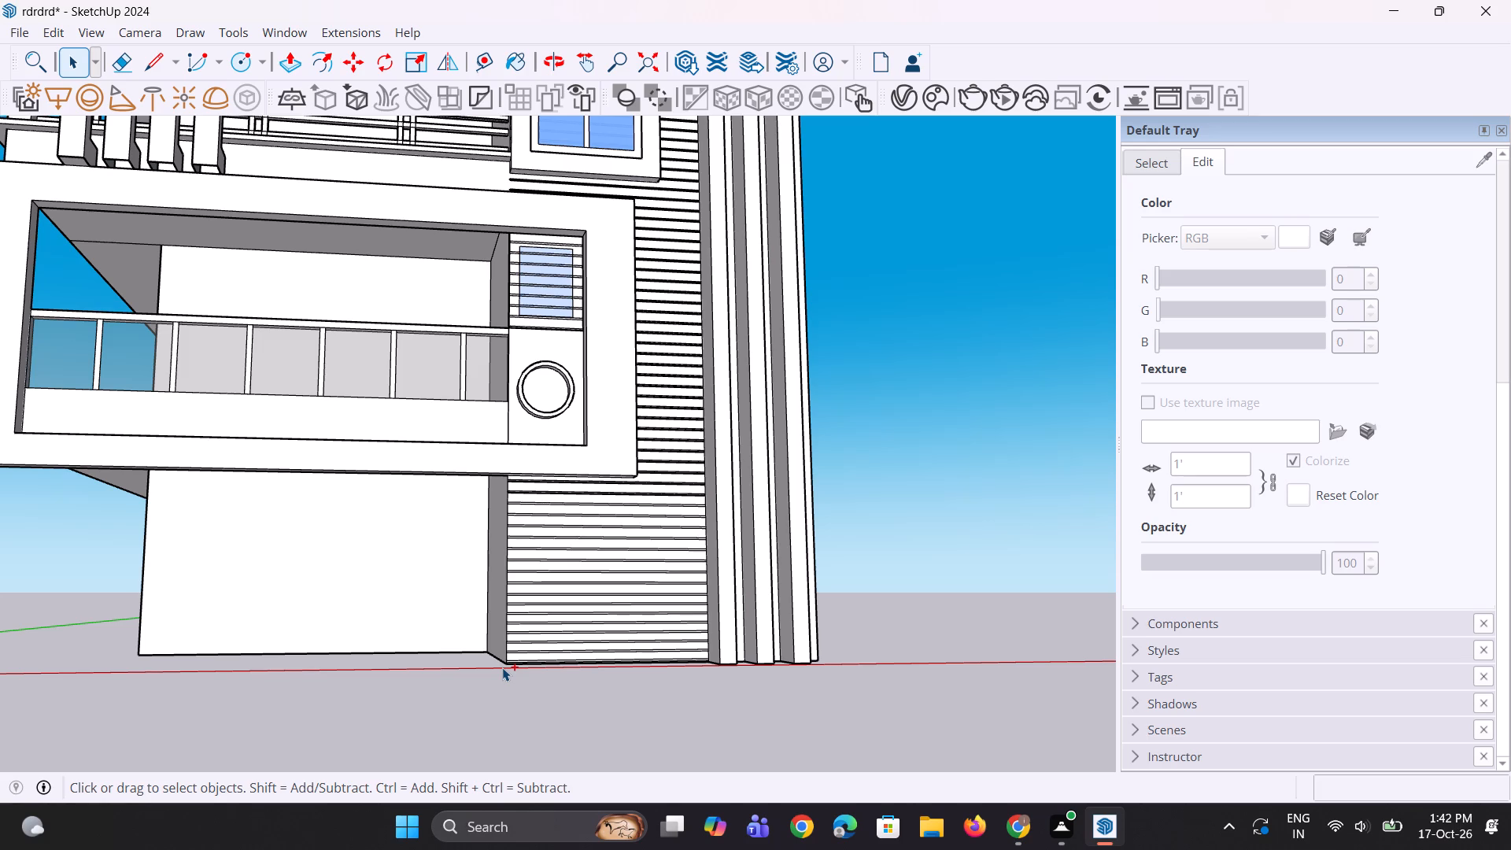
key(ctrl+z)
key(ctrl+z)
Erase the lines of the six uppermost groove strips on the wall directly below the surround.
middle_drag(505, 667, 529, 676)
scroll(523, 589, up, 2)
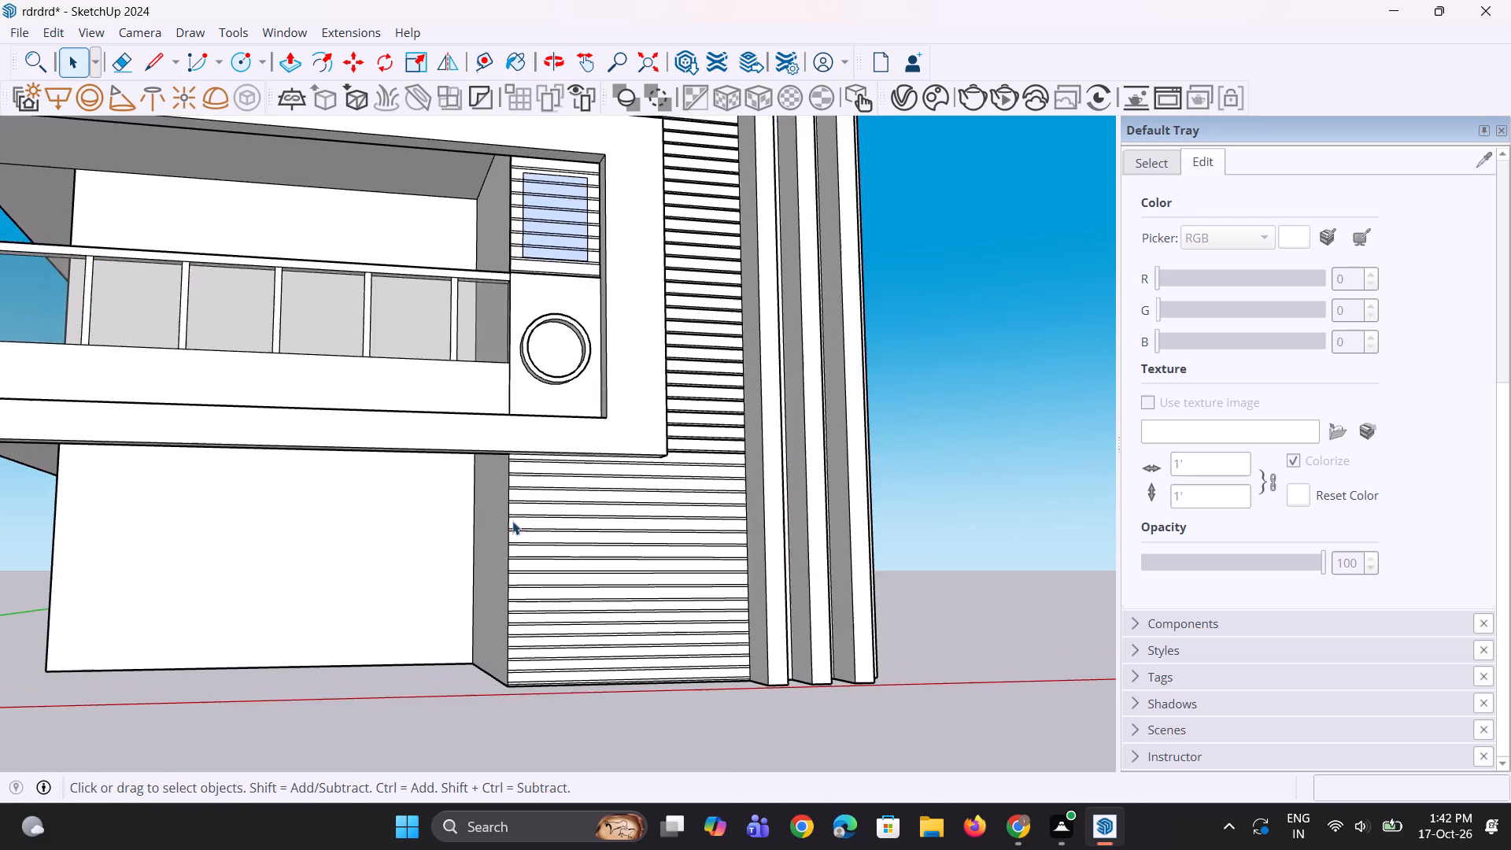
scroll(508, 500, up, 8)
key(e)
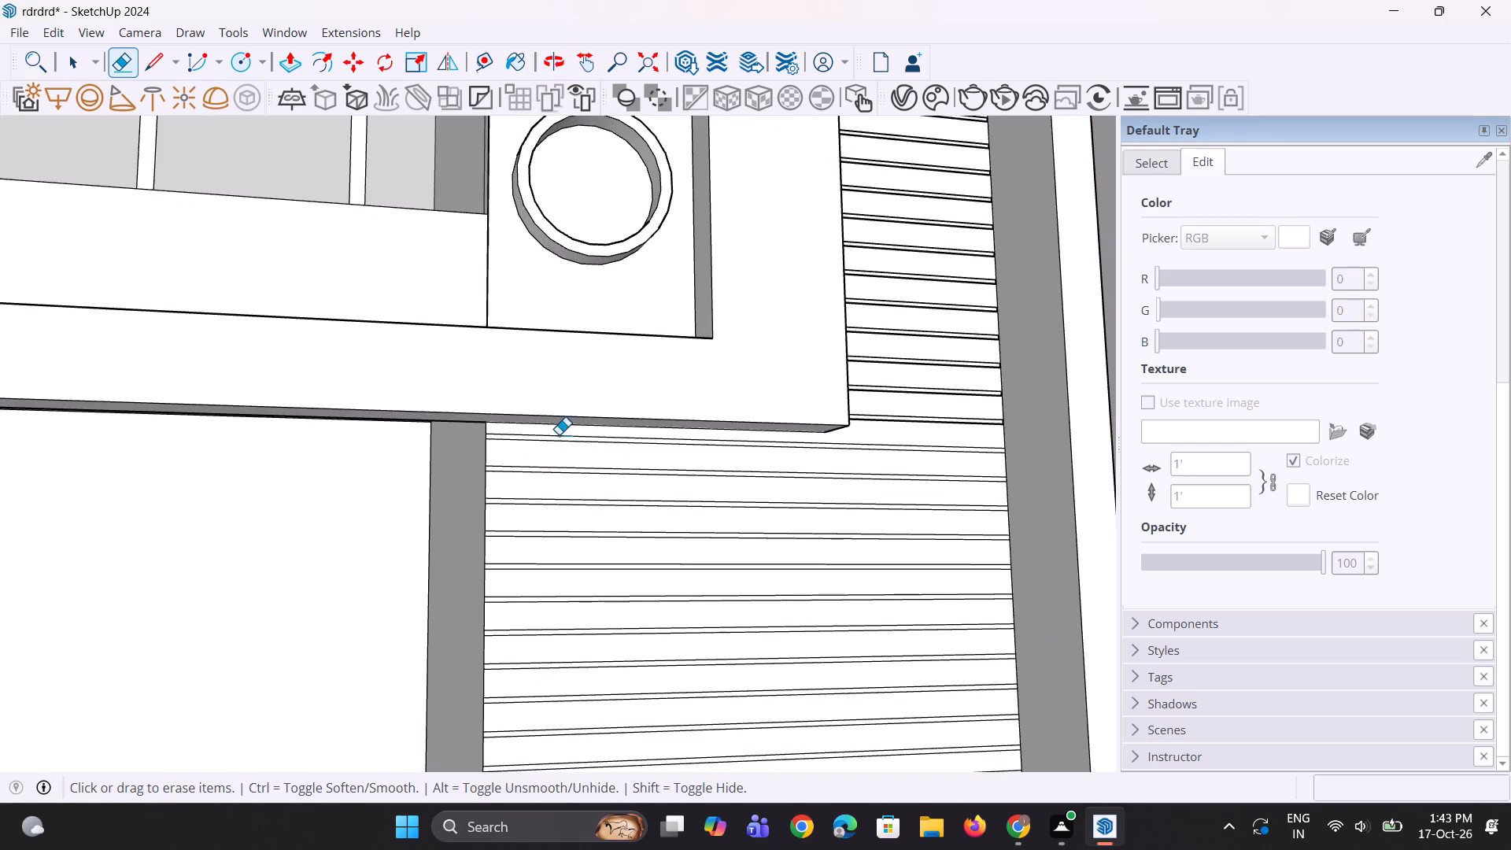
drag(561, 432, 586, 626)
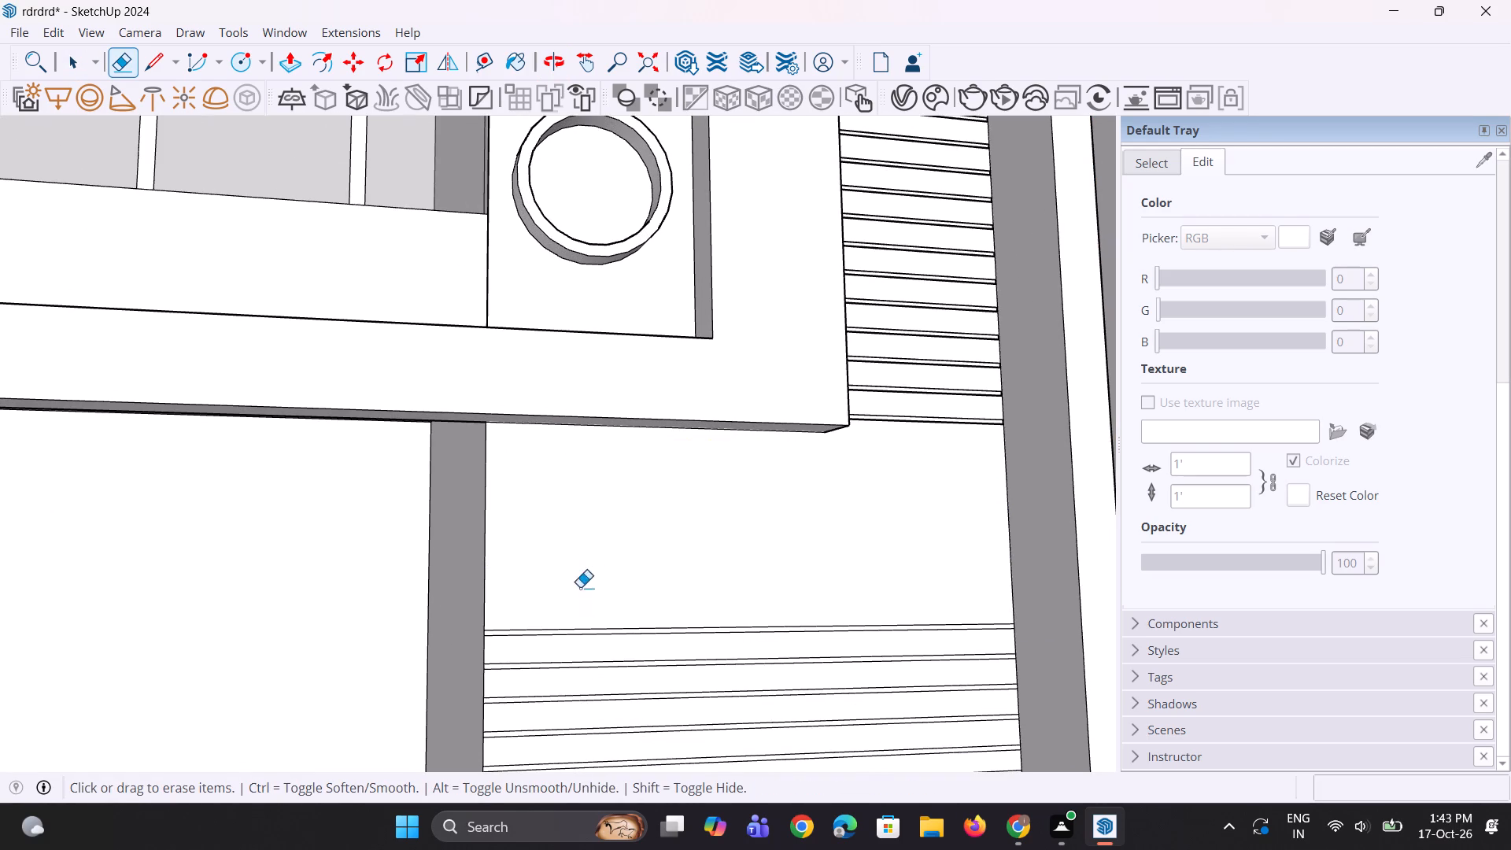
double_click(579, 630)
Erase the lines of the next three groove strips on the tower wall below the window surround.
scroll(567, 567, down, 4)
scroll(556, 671, up, 4)
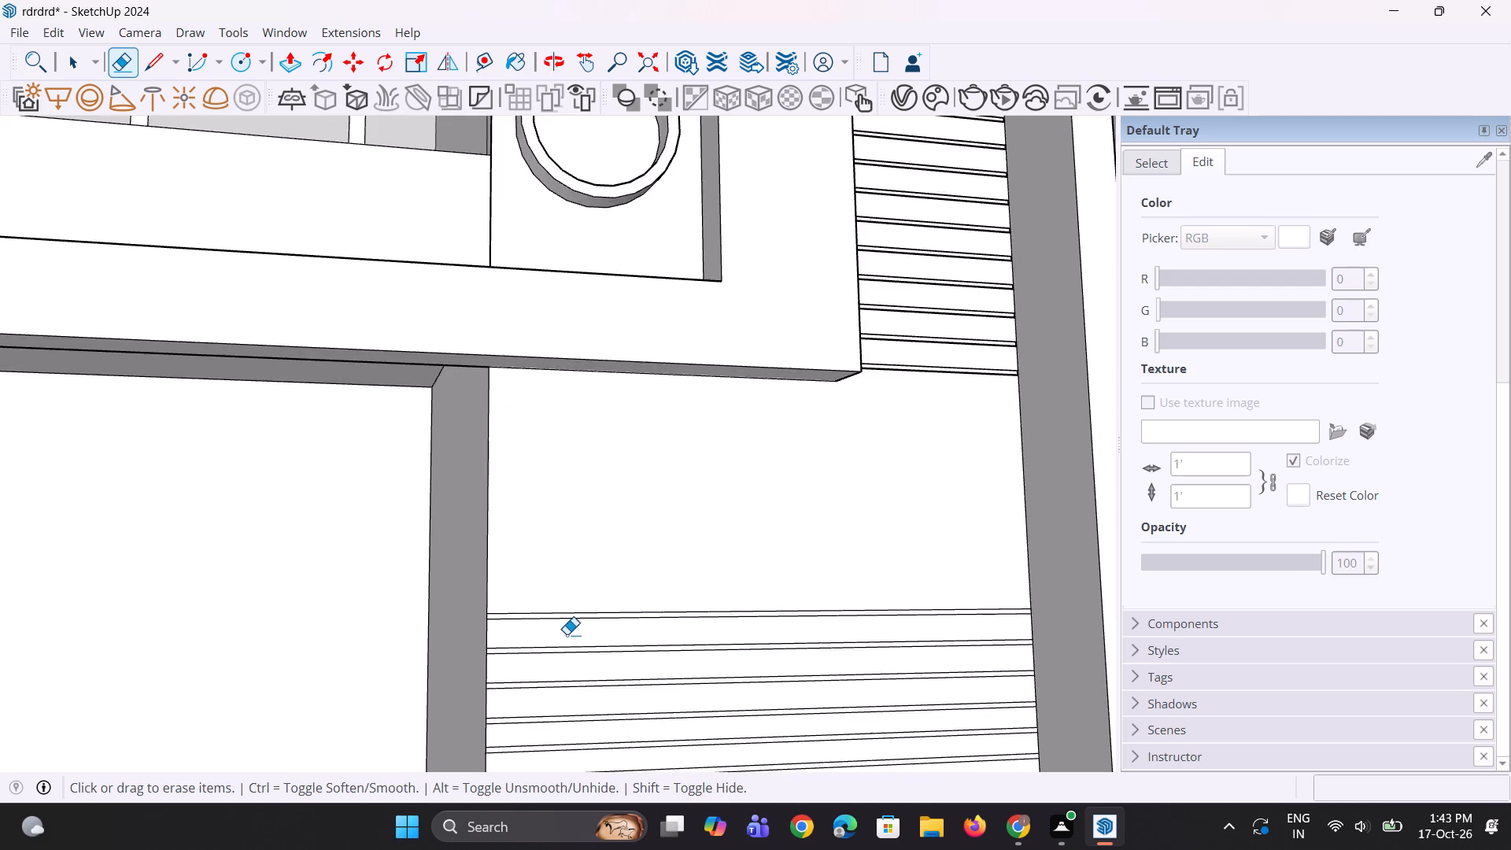
scroll(567, 634, up, 2)
click(582, 613)
double_click(583, 614)
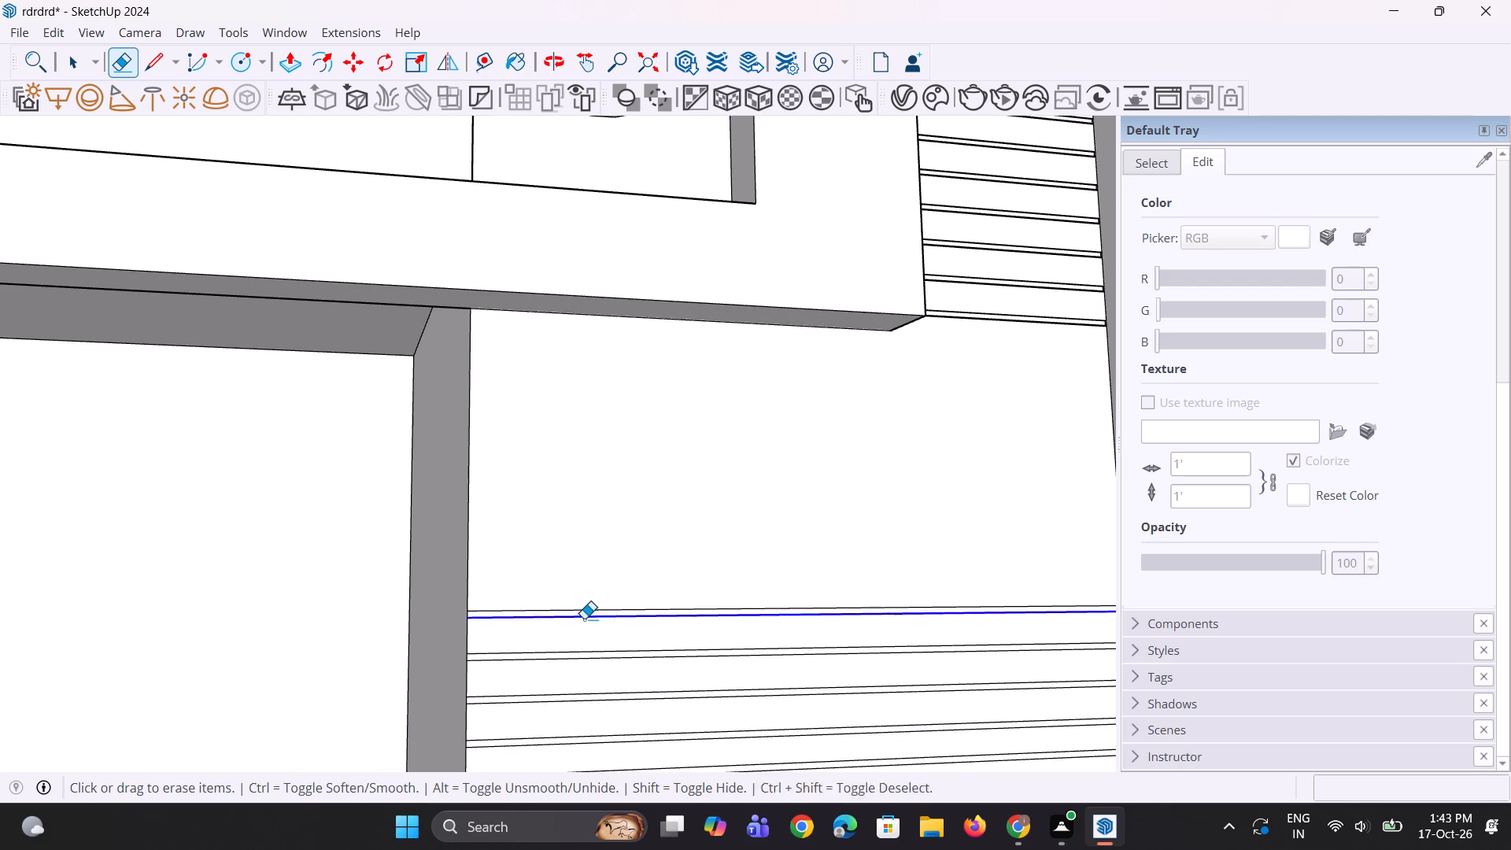
click(596, 610)
scroll(566, 538, down, 4)
scroll(548, 656, up, 7)
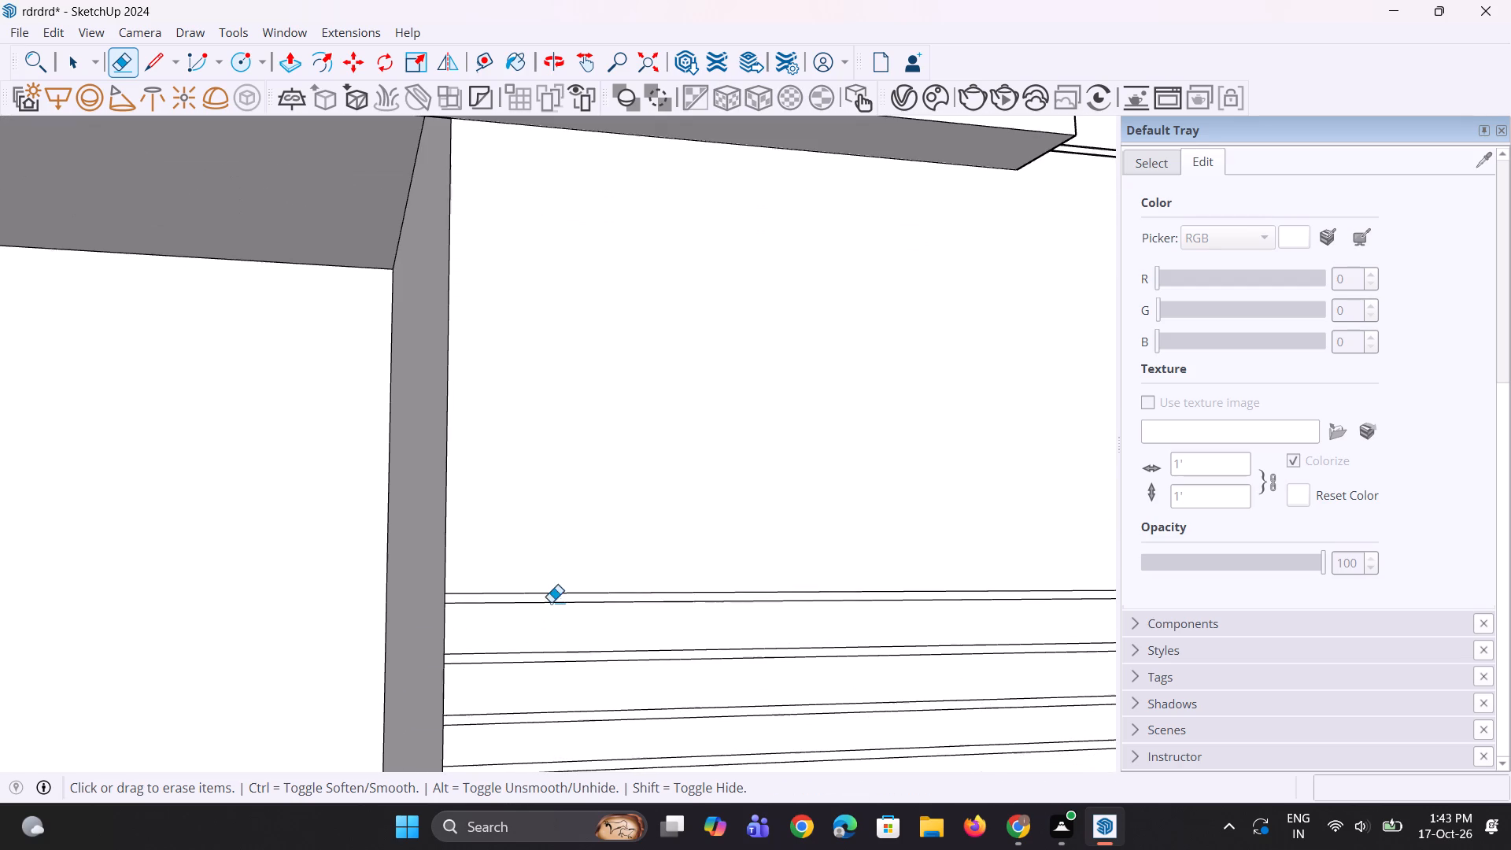
click(558, 595)
click(559, 608)
double_click(567, 607)
click(575, 604)
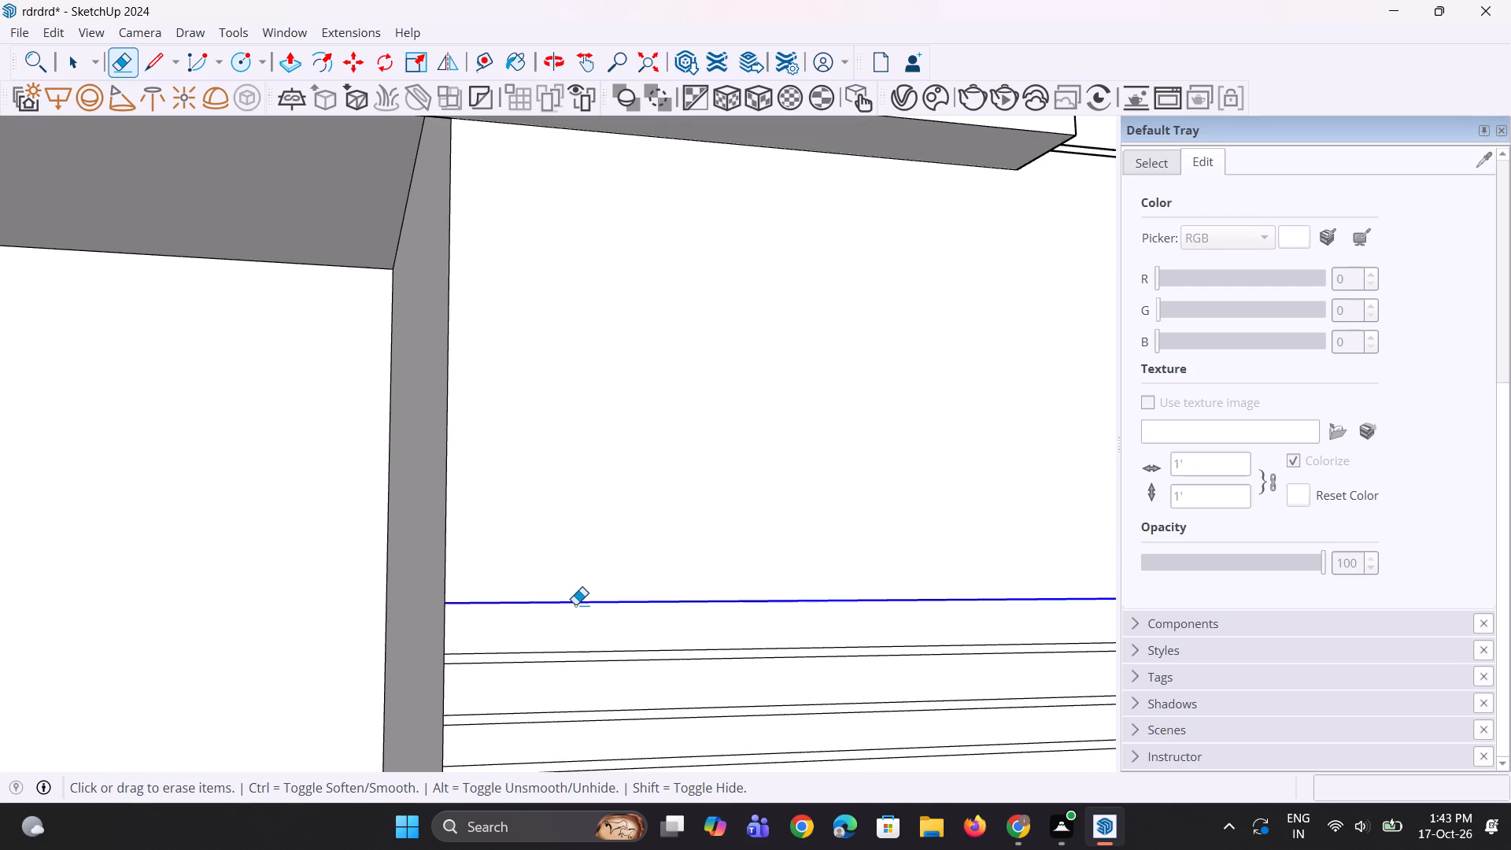
click(588, 652)
click(588, 667)
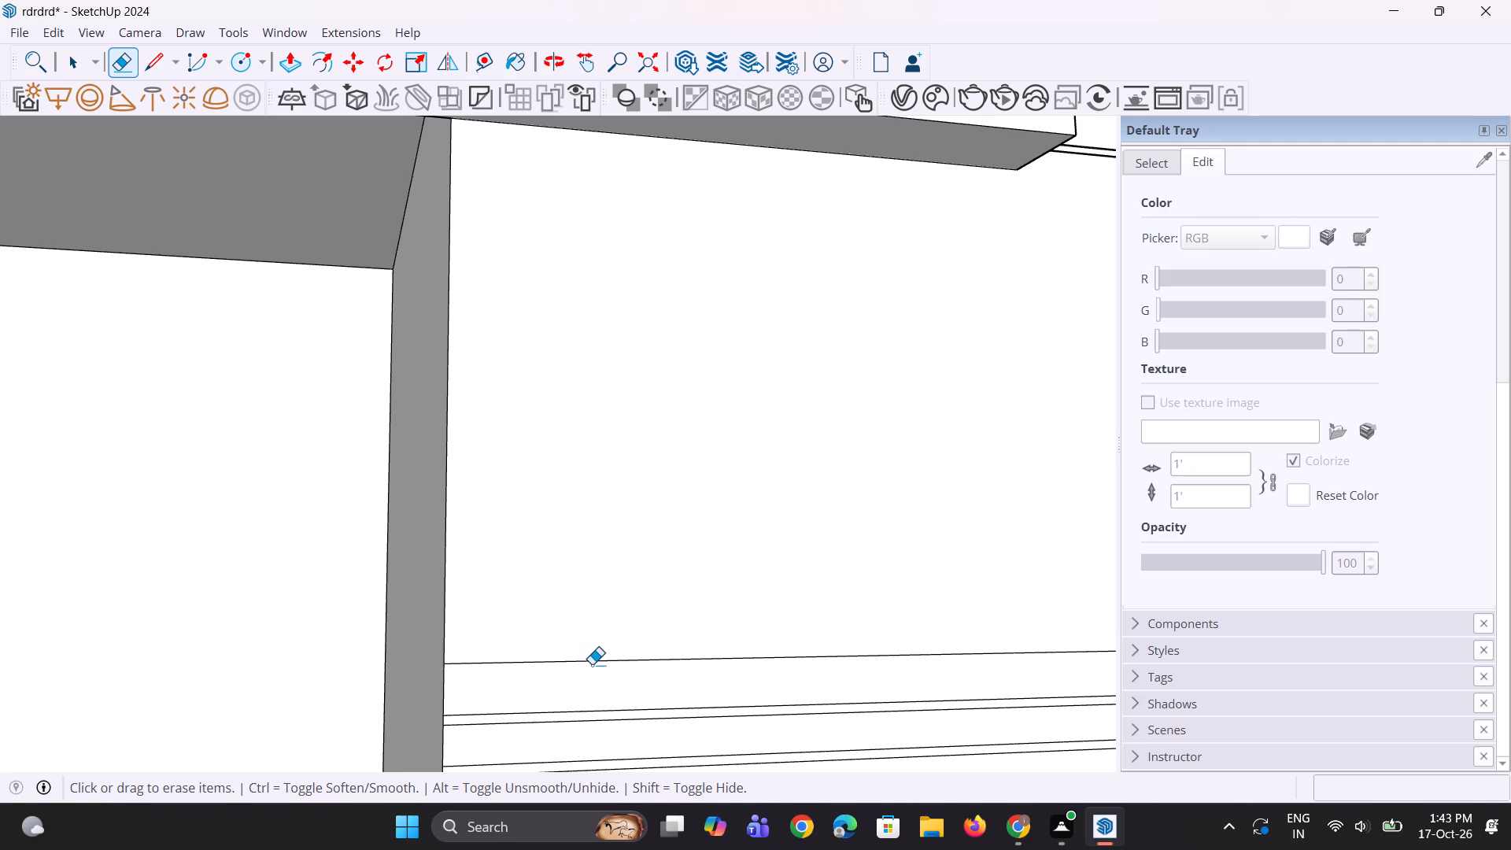
click(594, 663)
Erase the three uppermost of the remaining groove strips on the lower tower wall.
scroll(596, 613, down, 17)
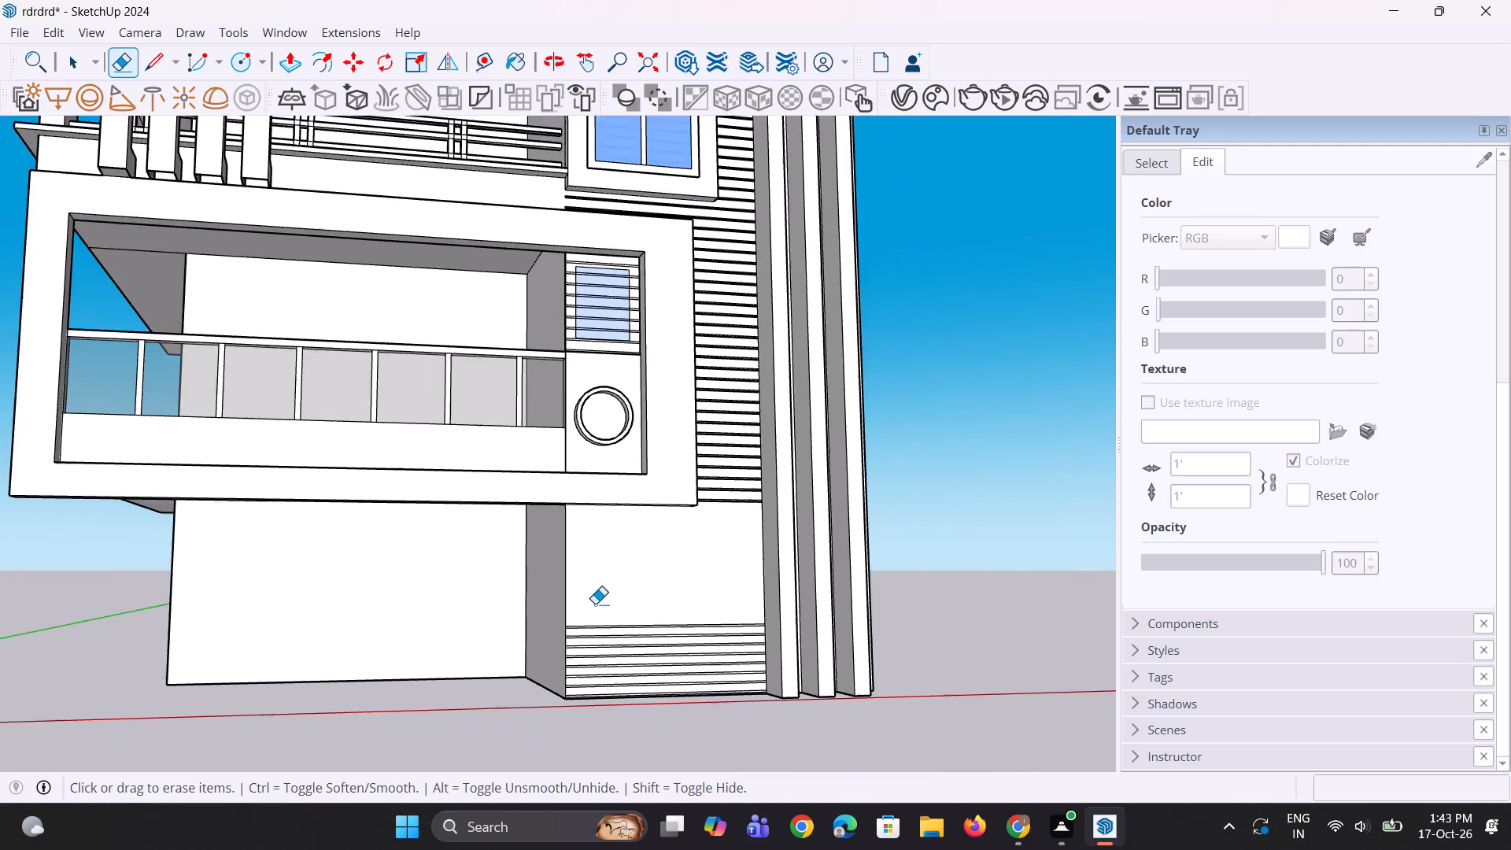
scroll(594, 752, up, 17)
scroll(597, 556, up, 3)
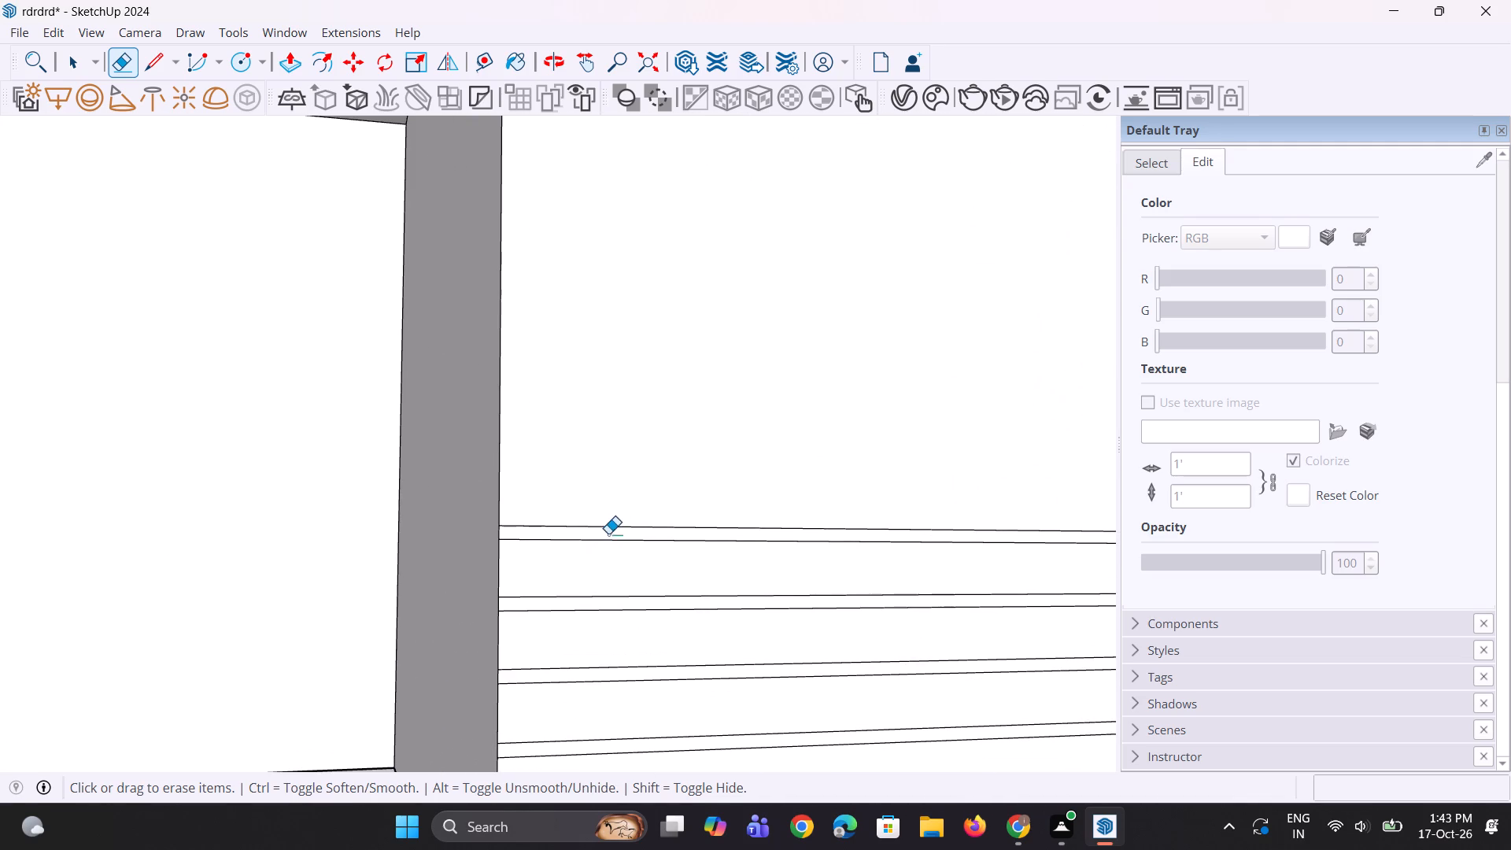
click(613, 528)
click(634, 543)
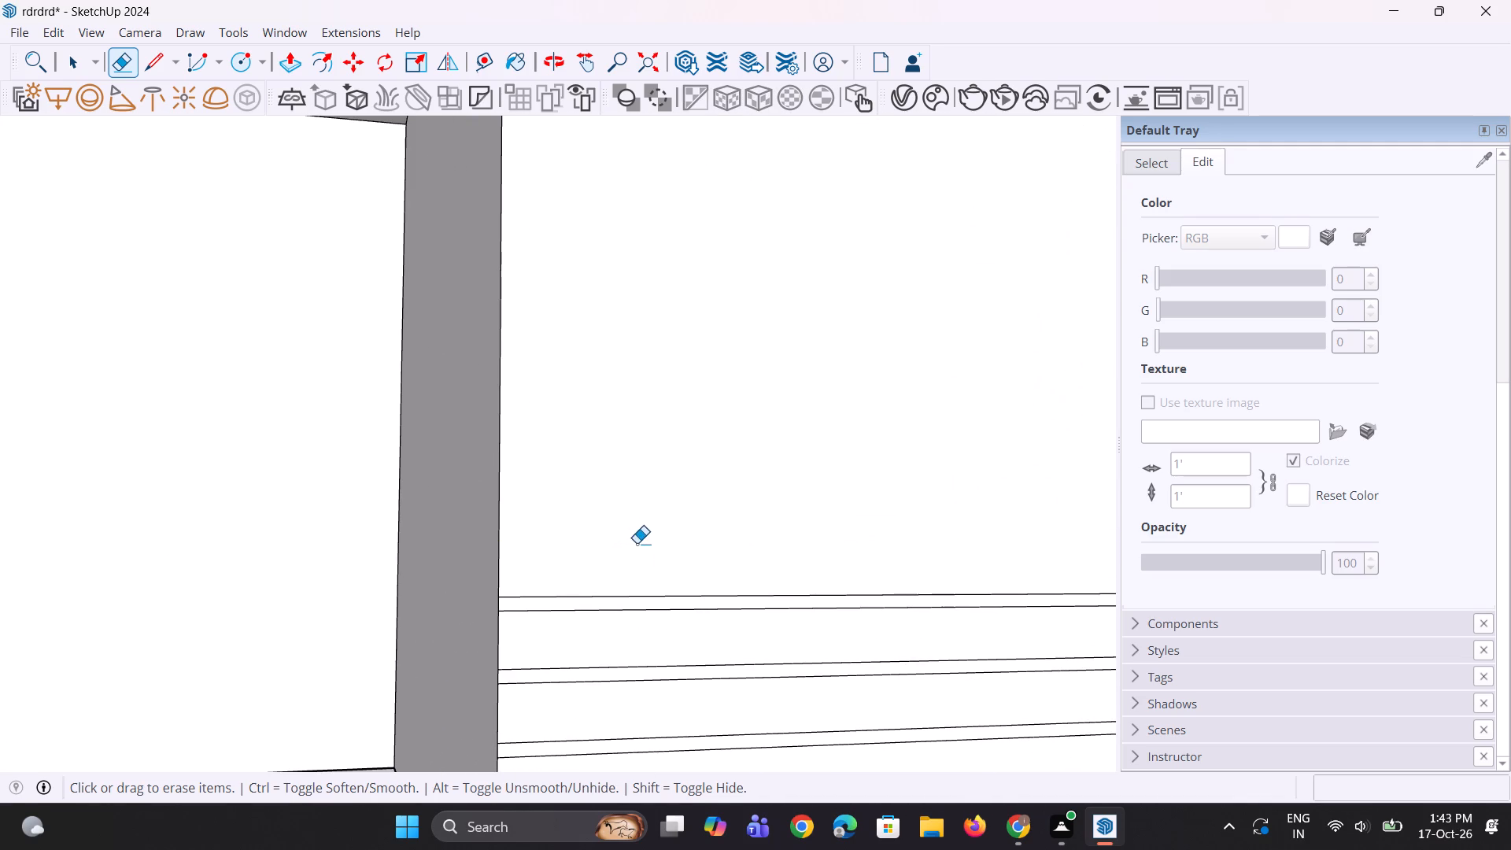
click(641, 598)
click(642, 608)
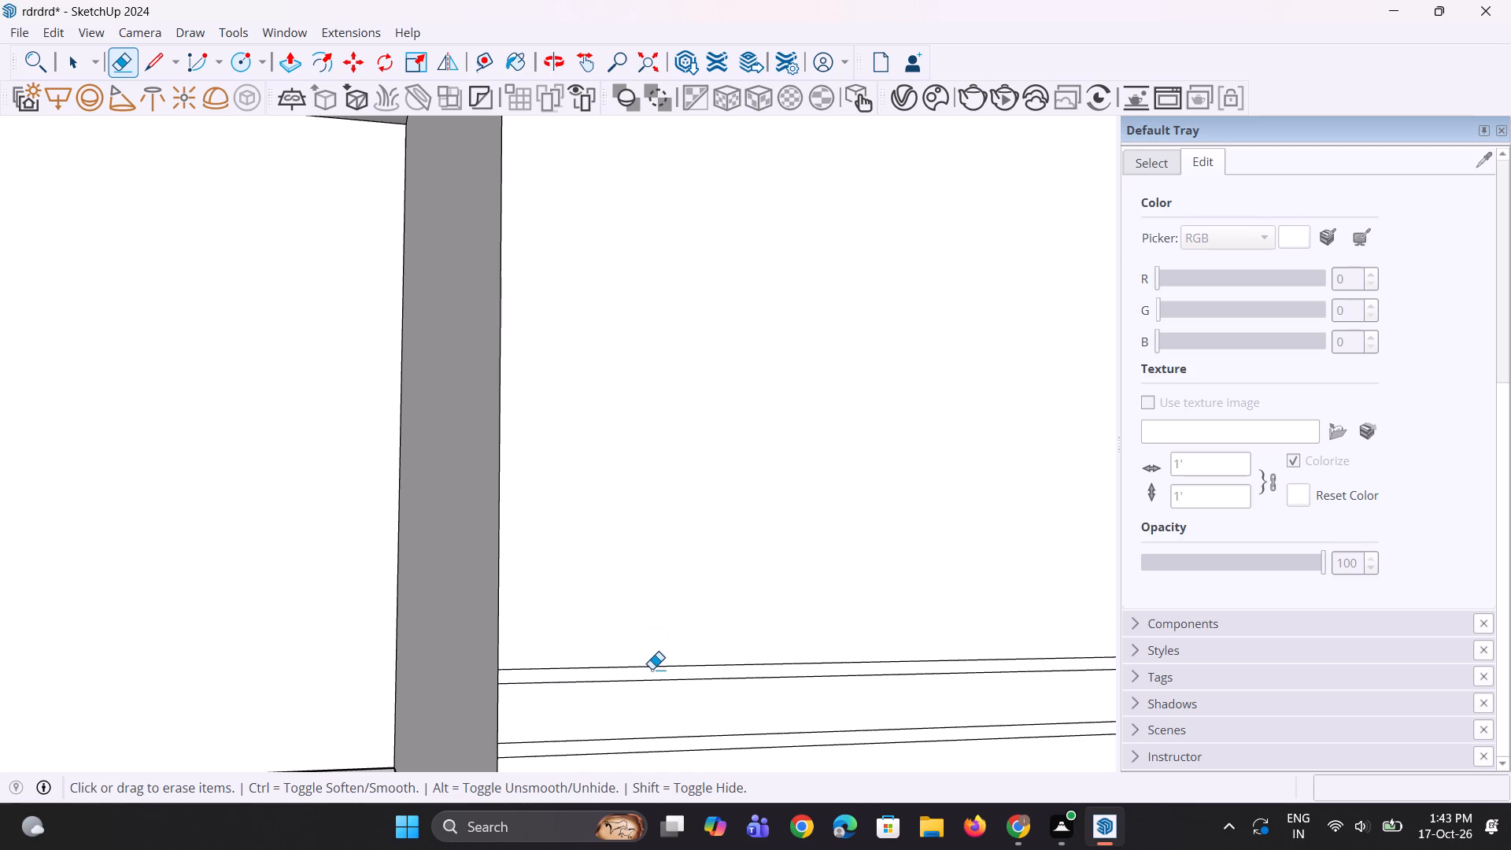
click(660, 669)
click(662, 677)
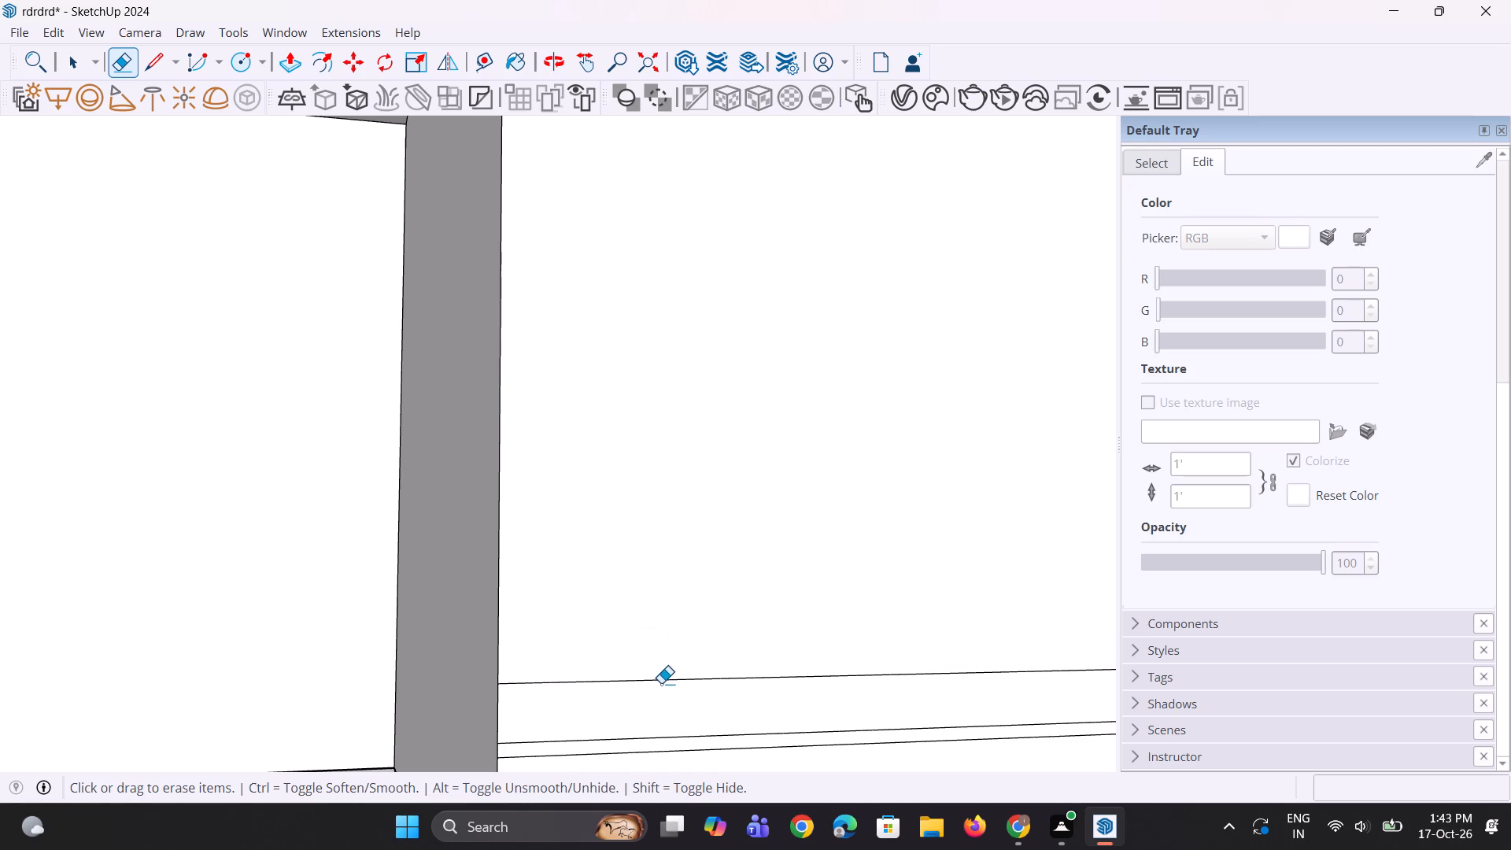
click(666, 680)
Erase the lines of the last five groove strips down to the base of the tower wall.
scroll(617, 598, down, 15)
scroll(608, 720, up, 5)
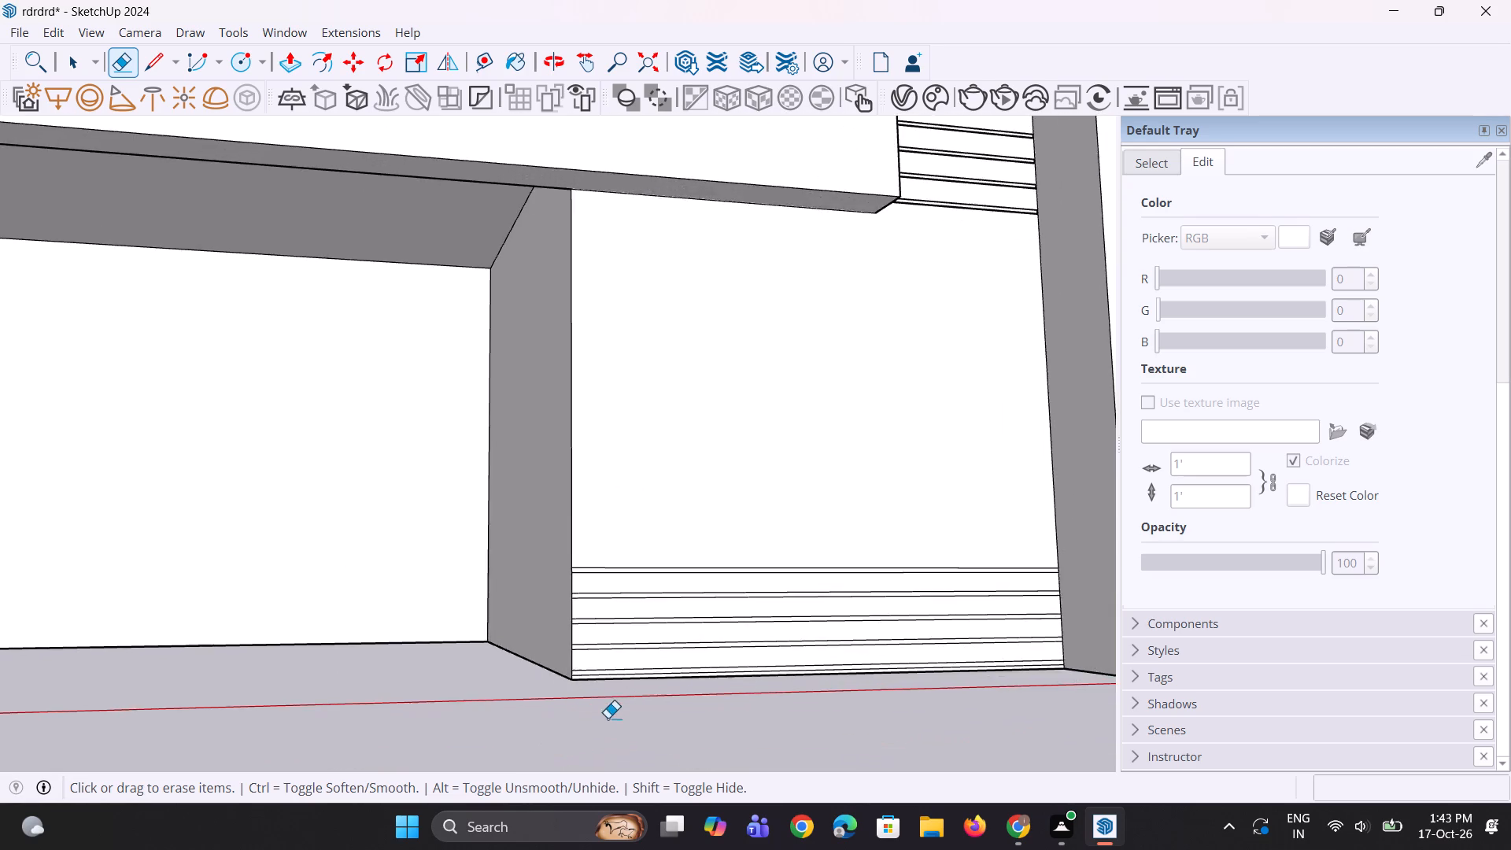
scroll(608, 718, up, 15)
scroll(635, 325, up, 1)
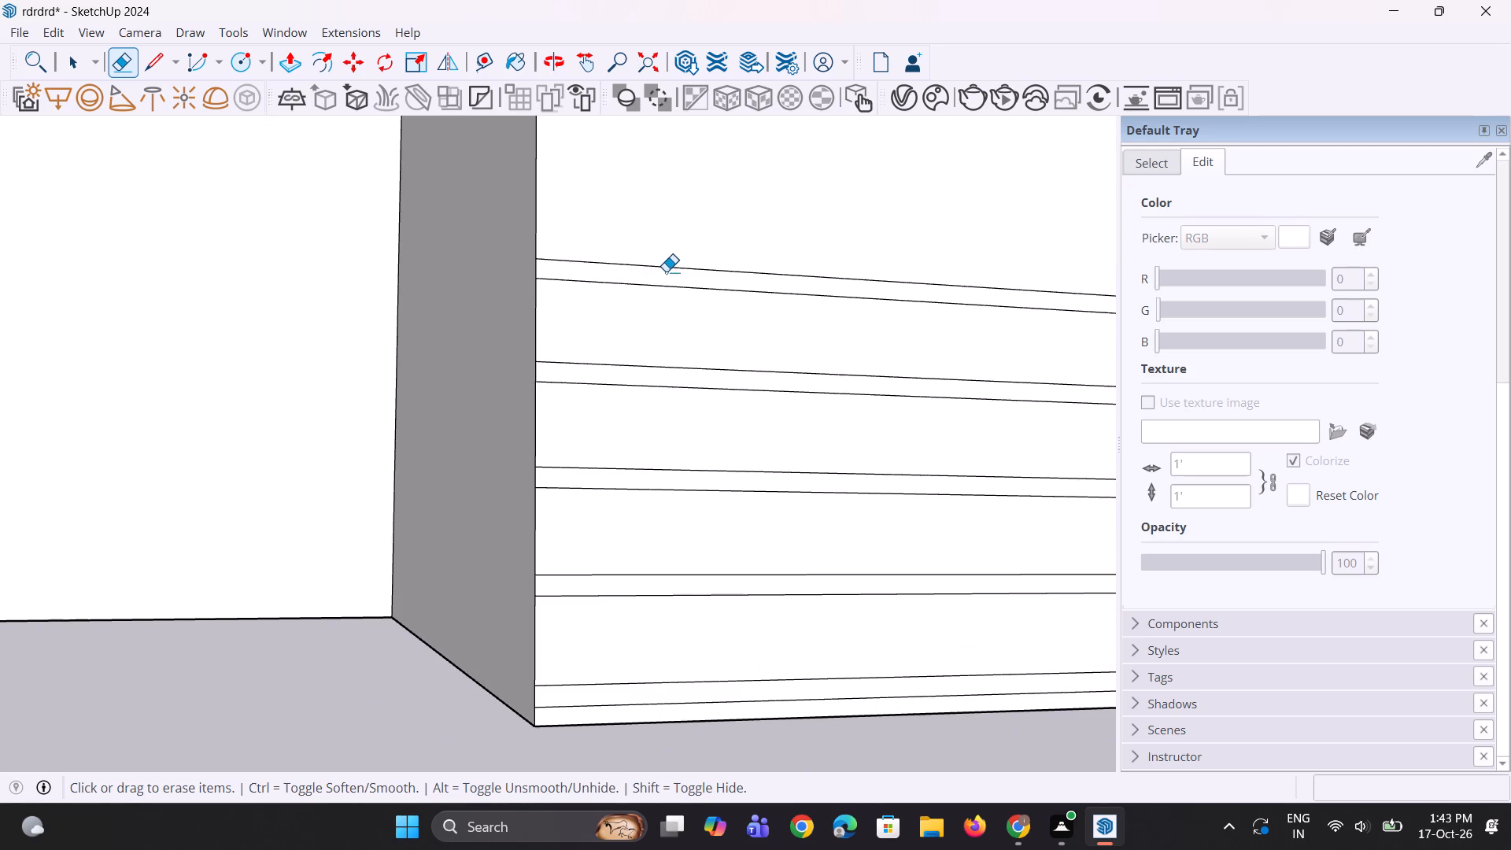
click(671, 270)
click(678, 290)
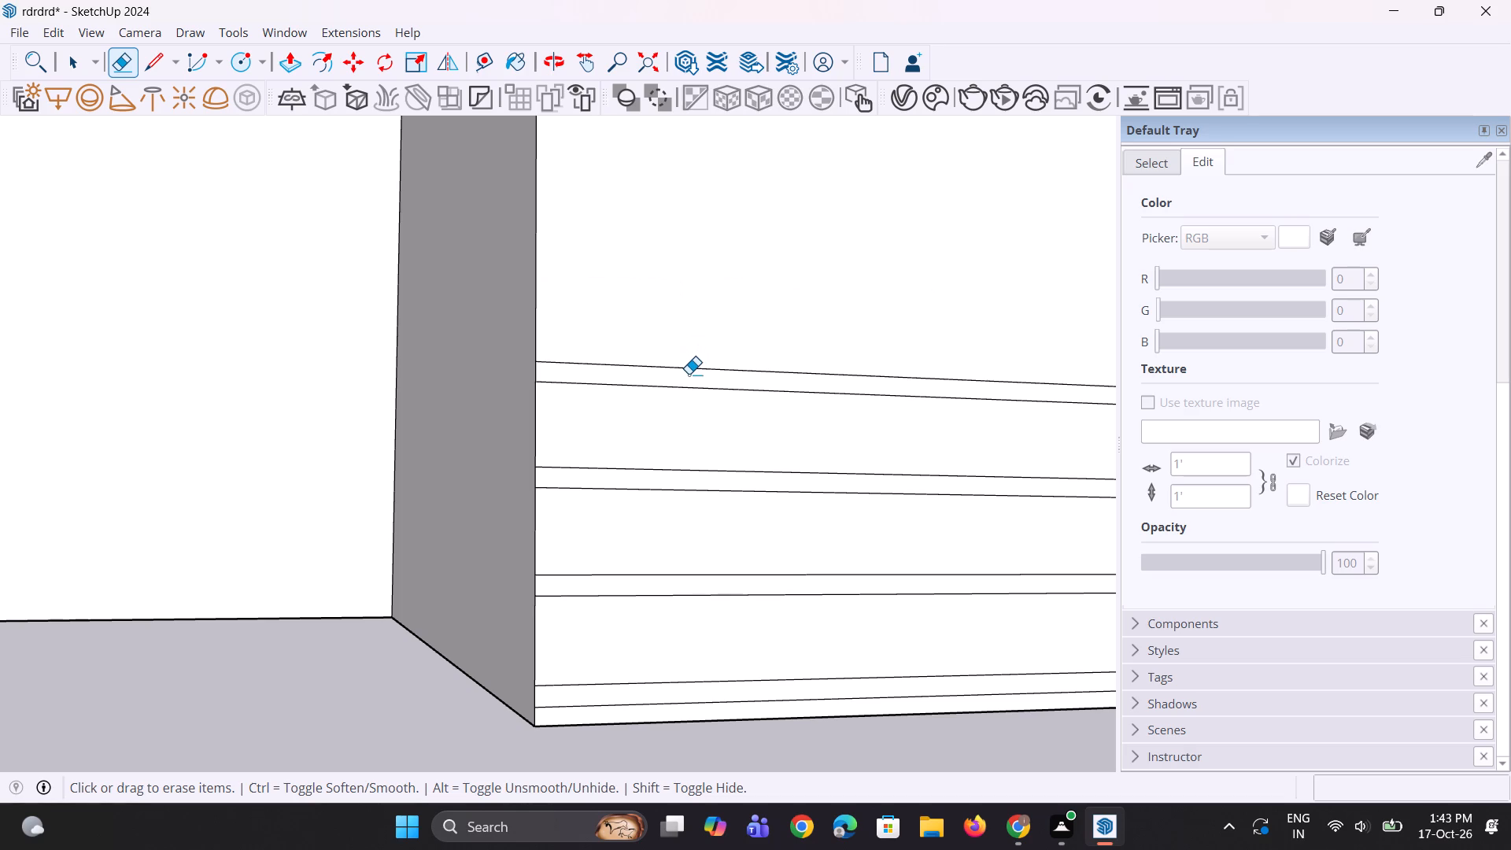
click(692, 369)
click(693, 385)
click(693, 390)
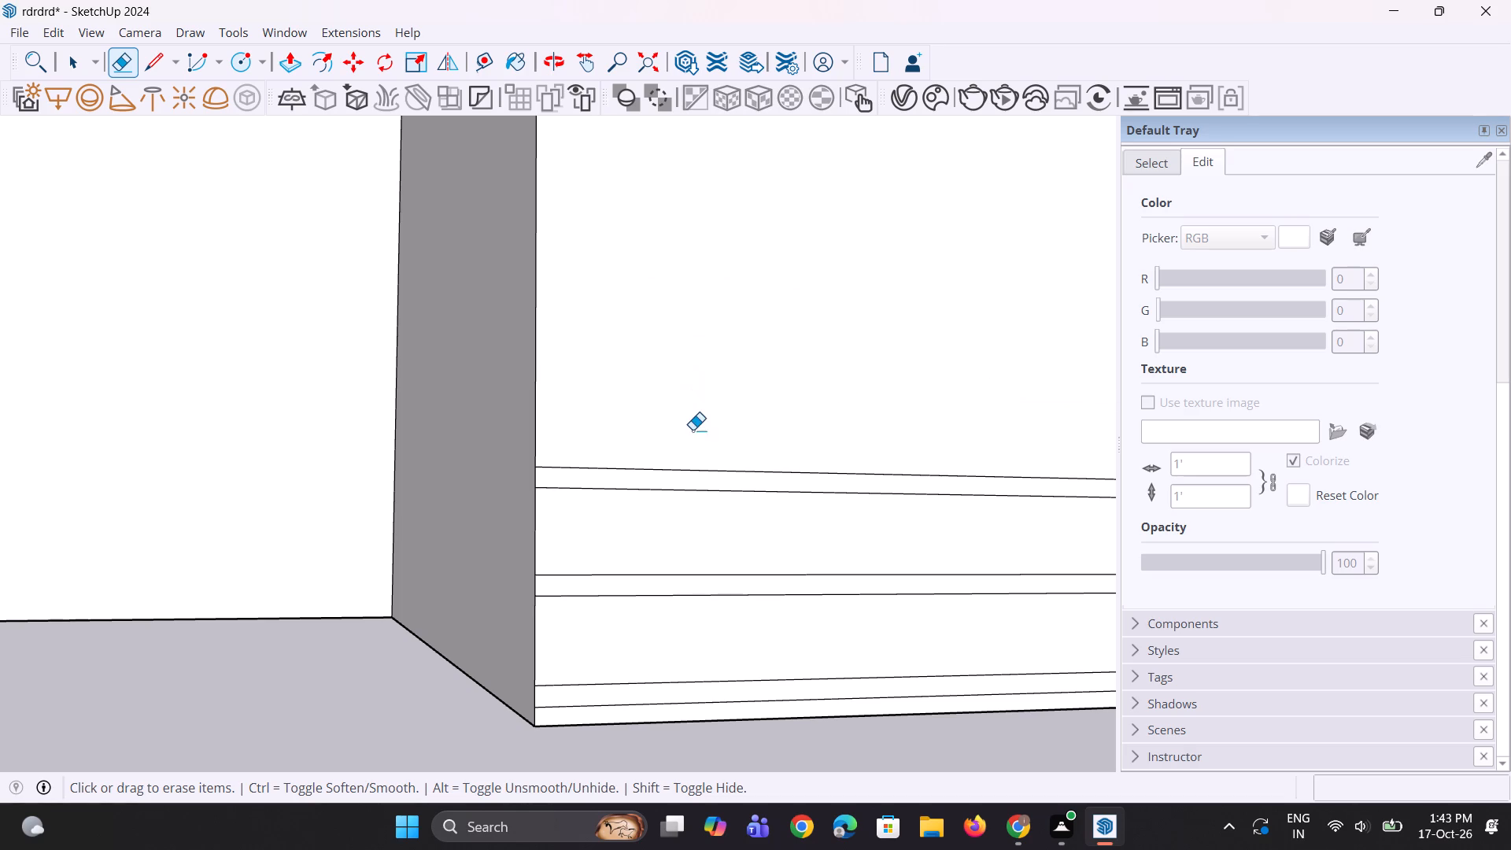
click(691, 469)
click(689, 489)
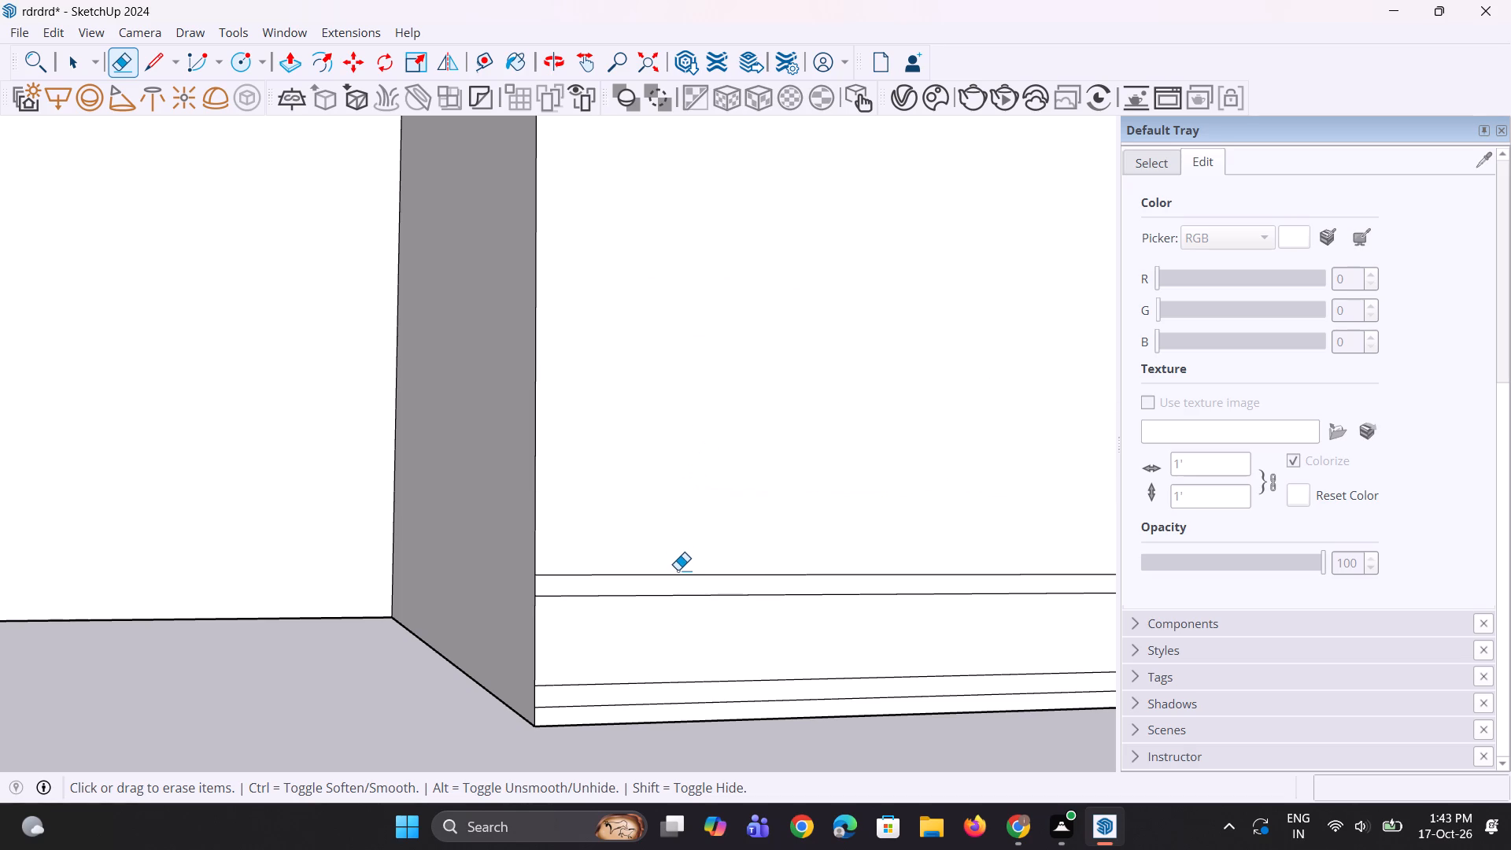
click(678, 579)
click(688, 578)
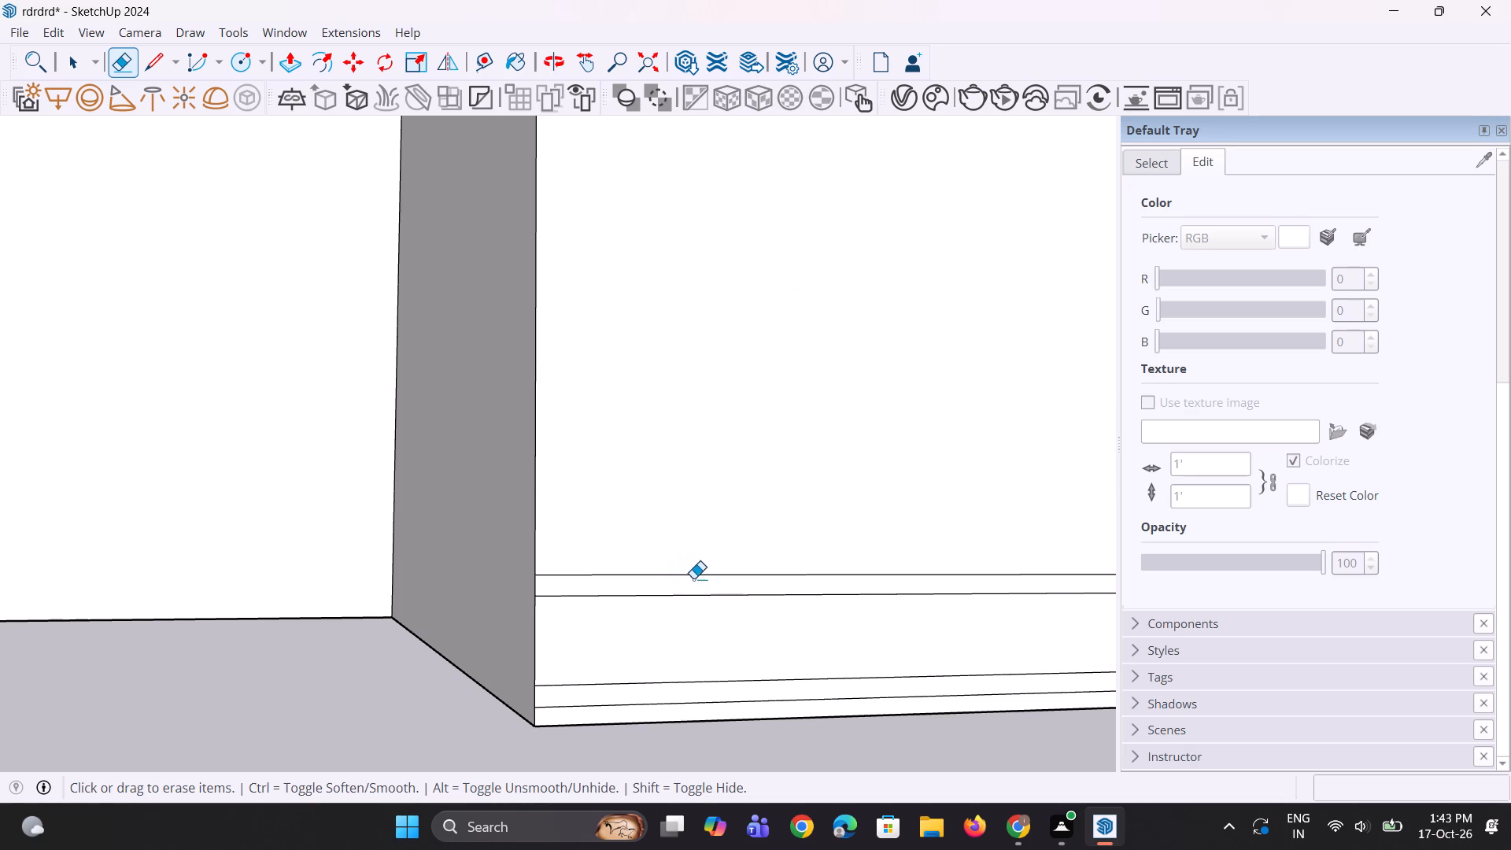
click(699, 576)
click(689, 597)
scroll(668, 673, up, 2)
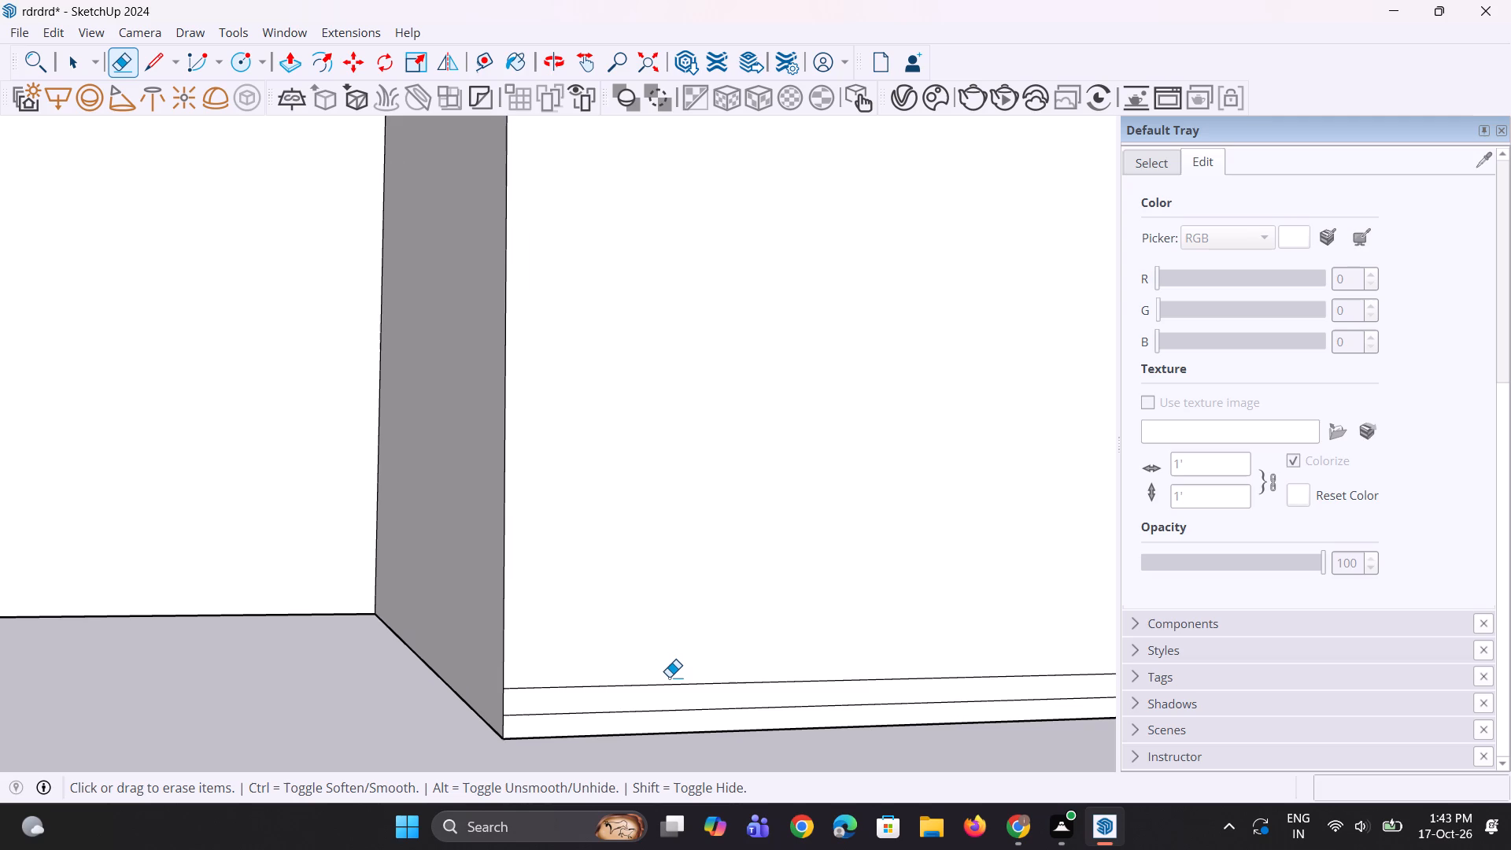
click(669, 683)
click(667, 713)
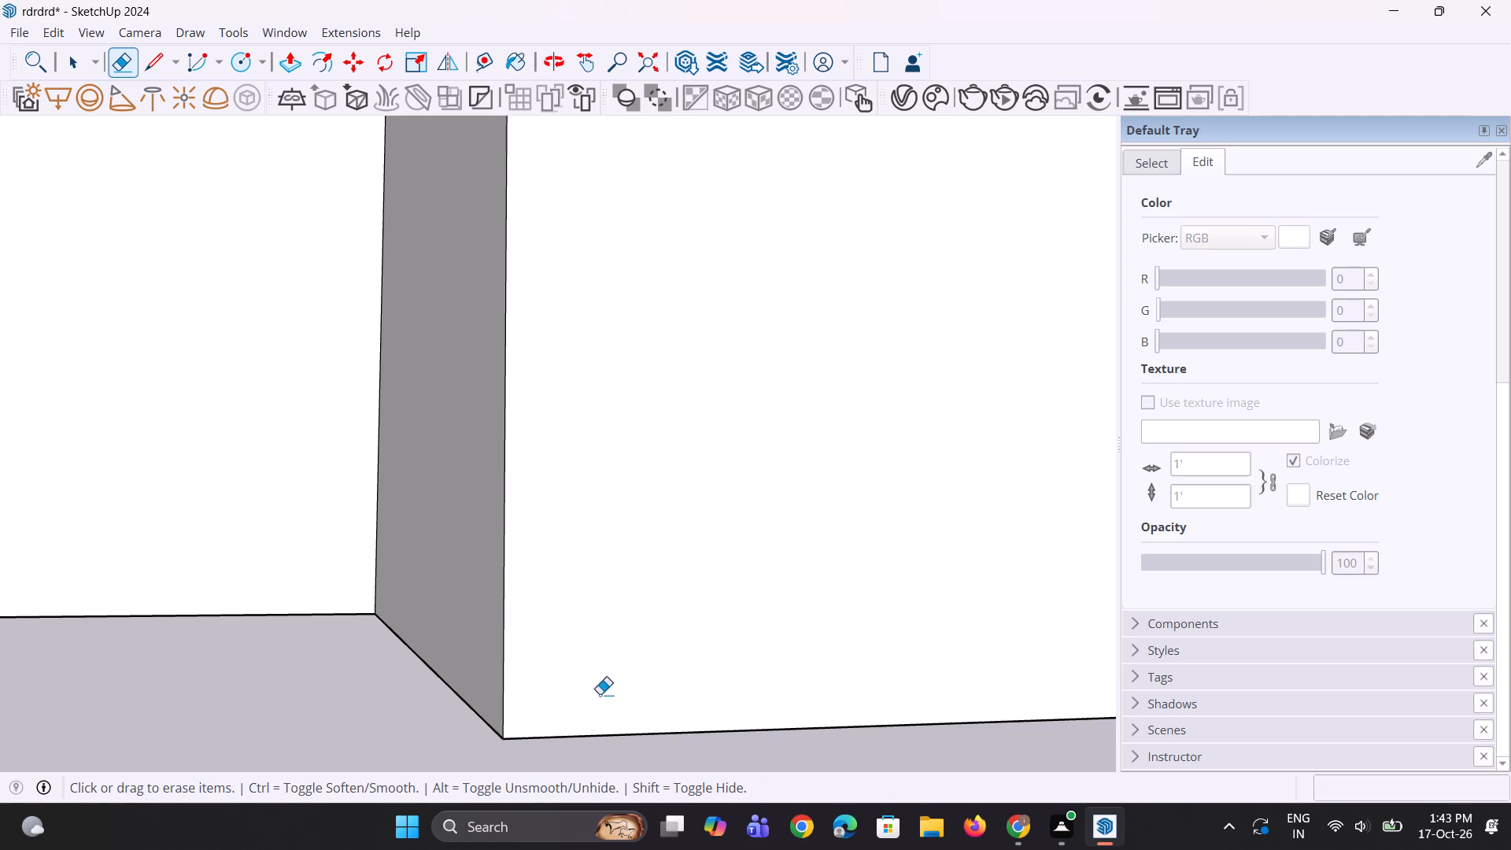
Examine the cleared wall from below and within the whole front facade.
scroll(568, 687, down, 20)
scroll(568, 687, down, 5)
middle_drag(486, 689, 467, 664)
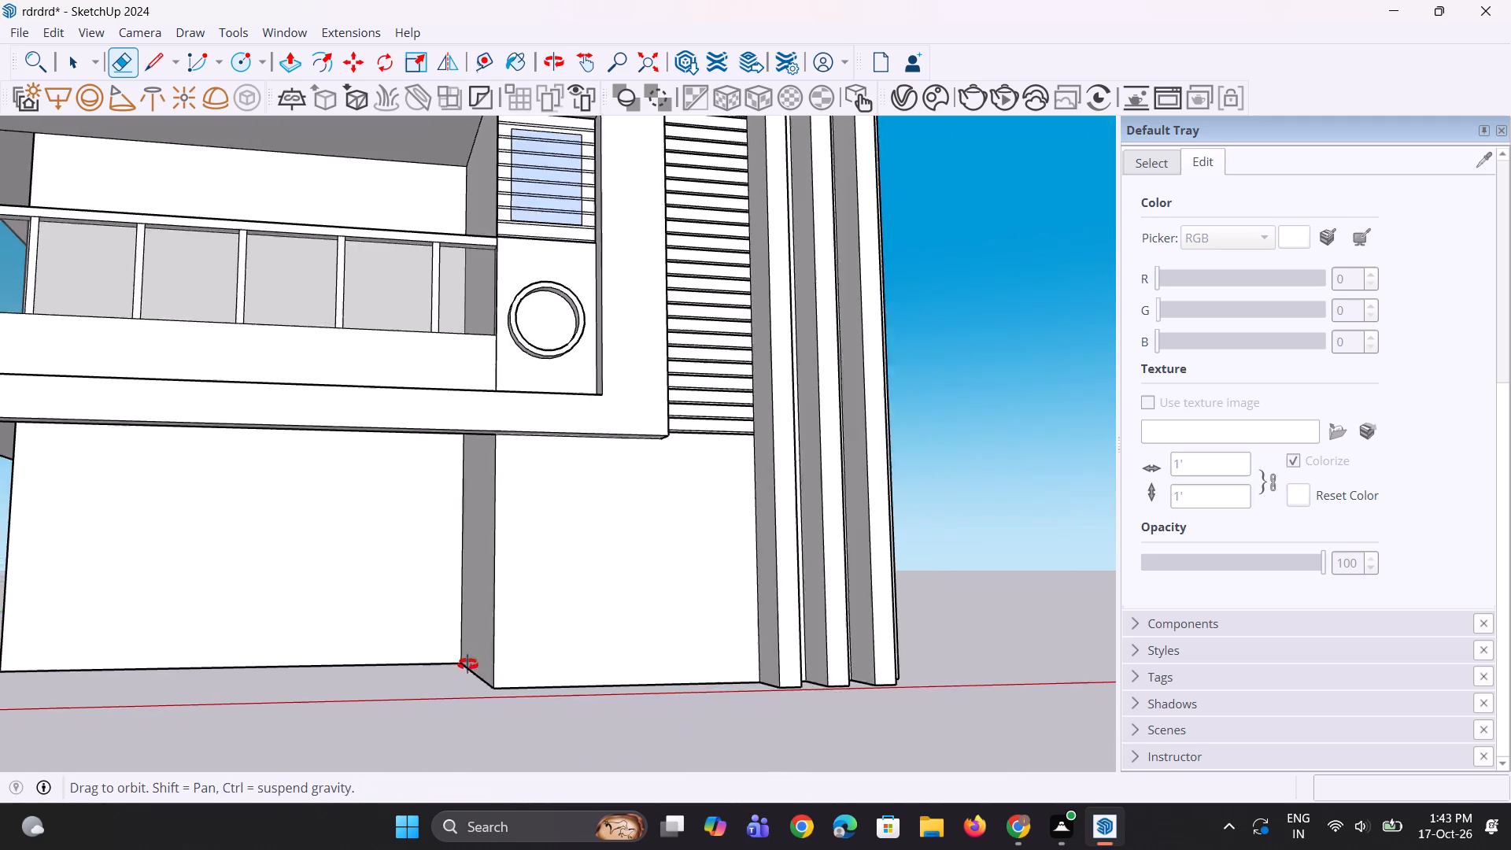
middle_drag(467, 664, 486, 532)
key(space)
key(space)
scroll(486, 531, down, 3)
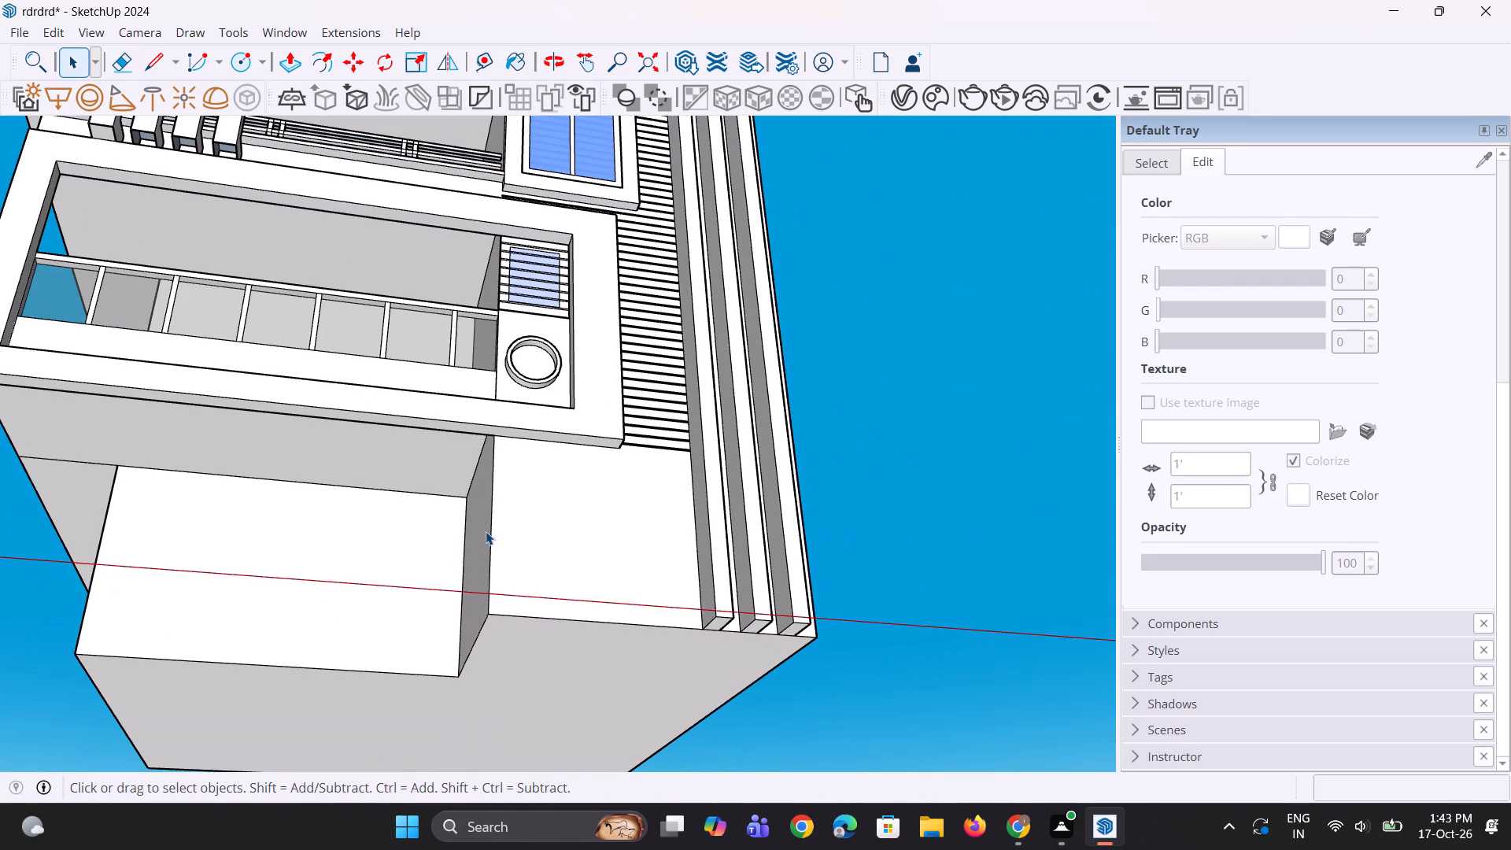
scroll(441, 294, down, 2)
middle_drag(424, 315, 398, 510)
scroll(398, 510, down, 3)
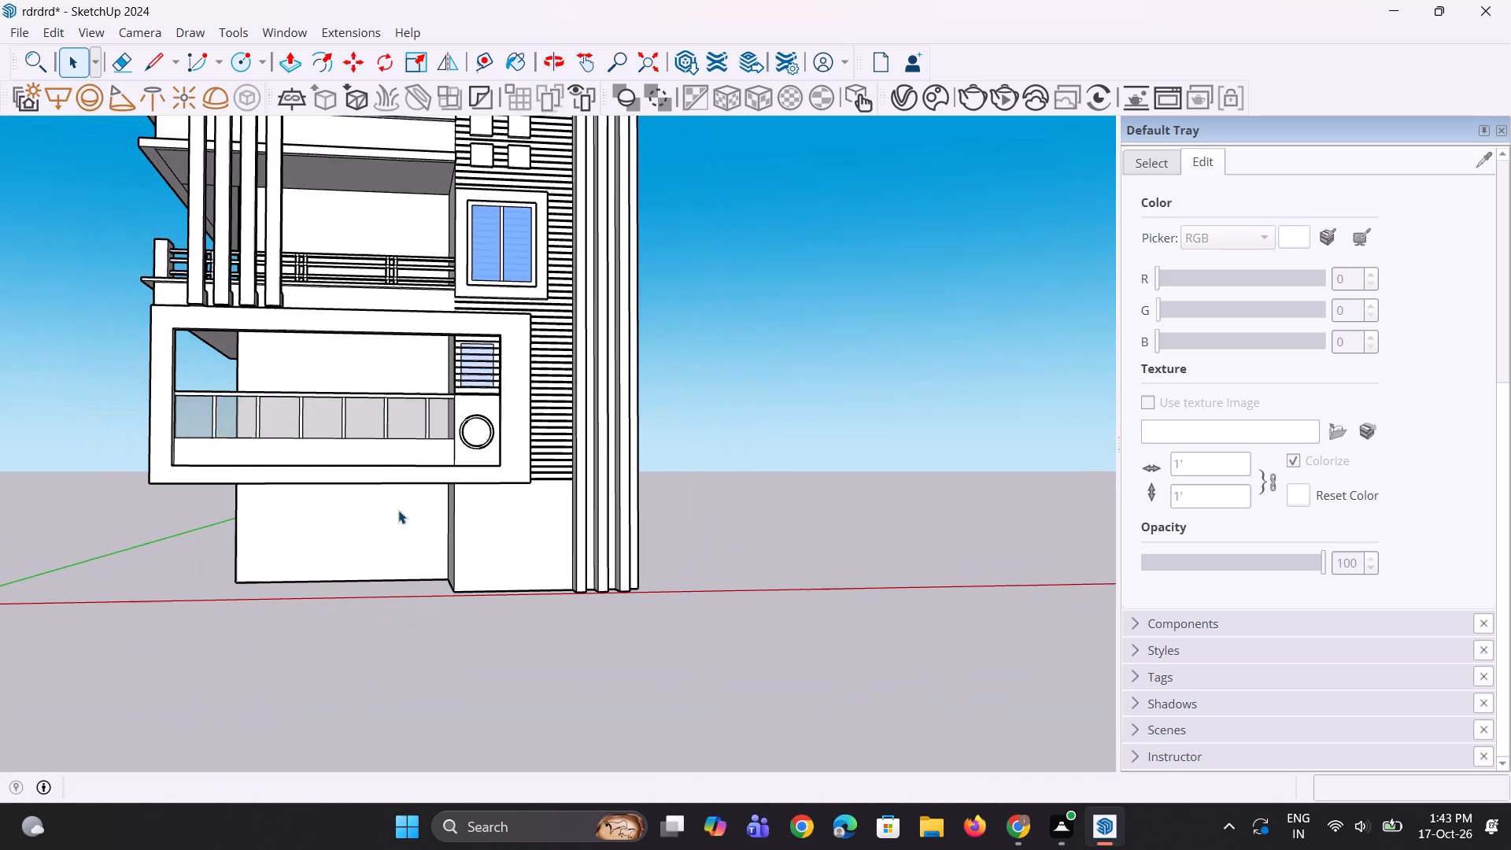
scroll(393, 446, down, 4)
scroll(317, 305, up, 7)
Draw a door rectangle about 3' 10" wide and 7' 1" high from the floor line on the framed balcony's back wall.
middle_drag(318, 426, 390, 449)
scroll(390, 449, up, 2)
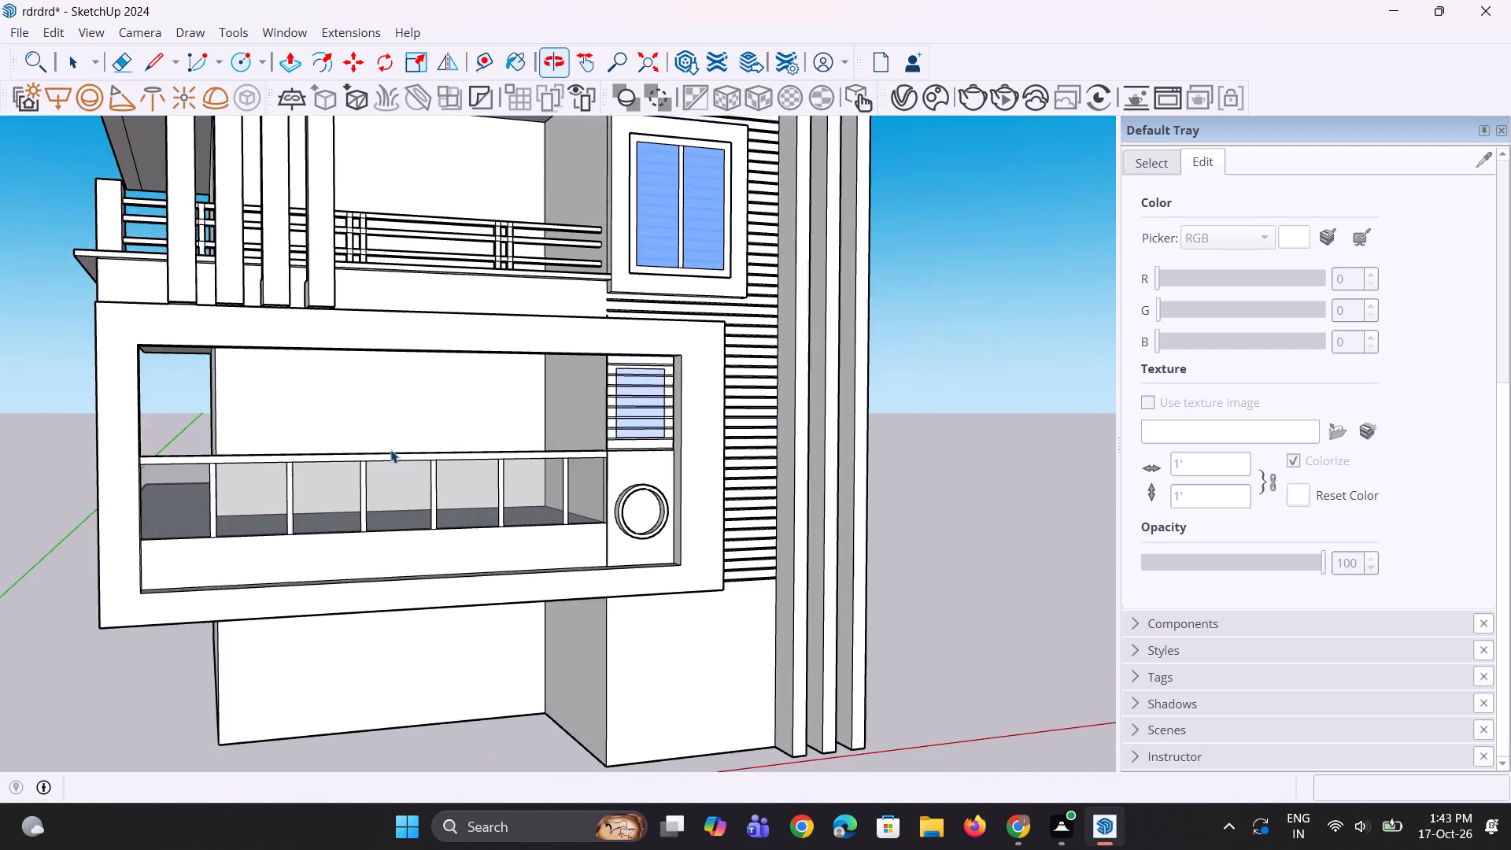
scroll(390, 449, up, 5)
middle_drag(389, 440, 306, 643)
key(r)
scroll(360, 560, up, 3)
middle_drag(379, 521, 379, 427)
drag(322, 543, 331, 541)
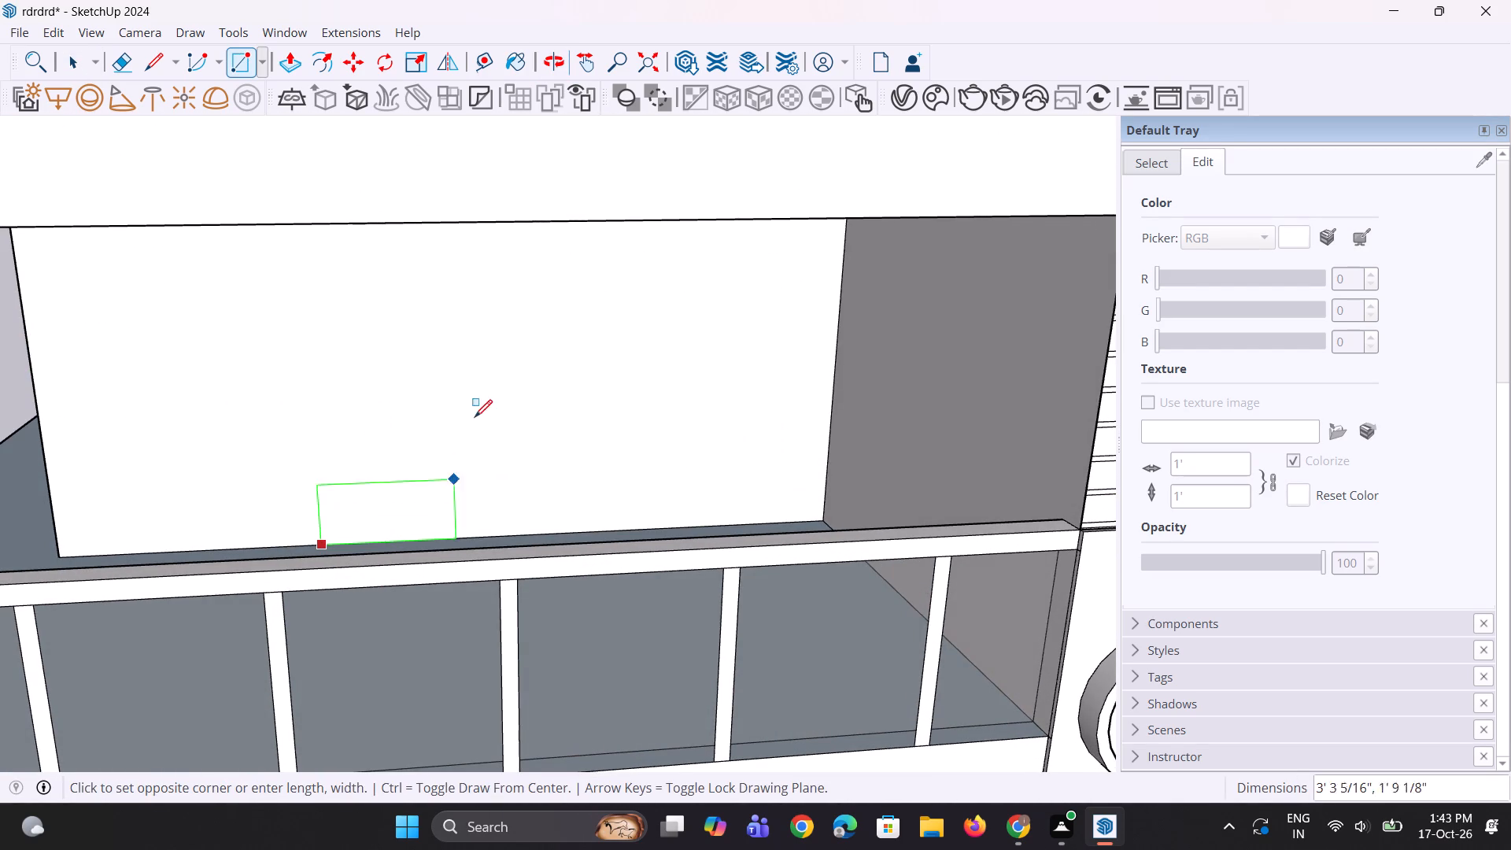
click(479, 238)
Measure the width of the door outline on the balcony's back wall.
middle_drag(345, 542, 455, 505)
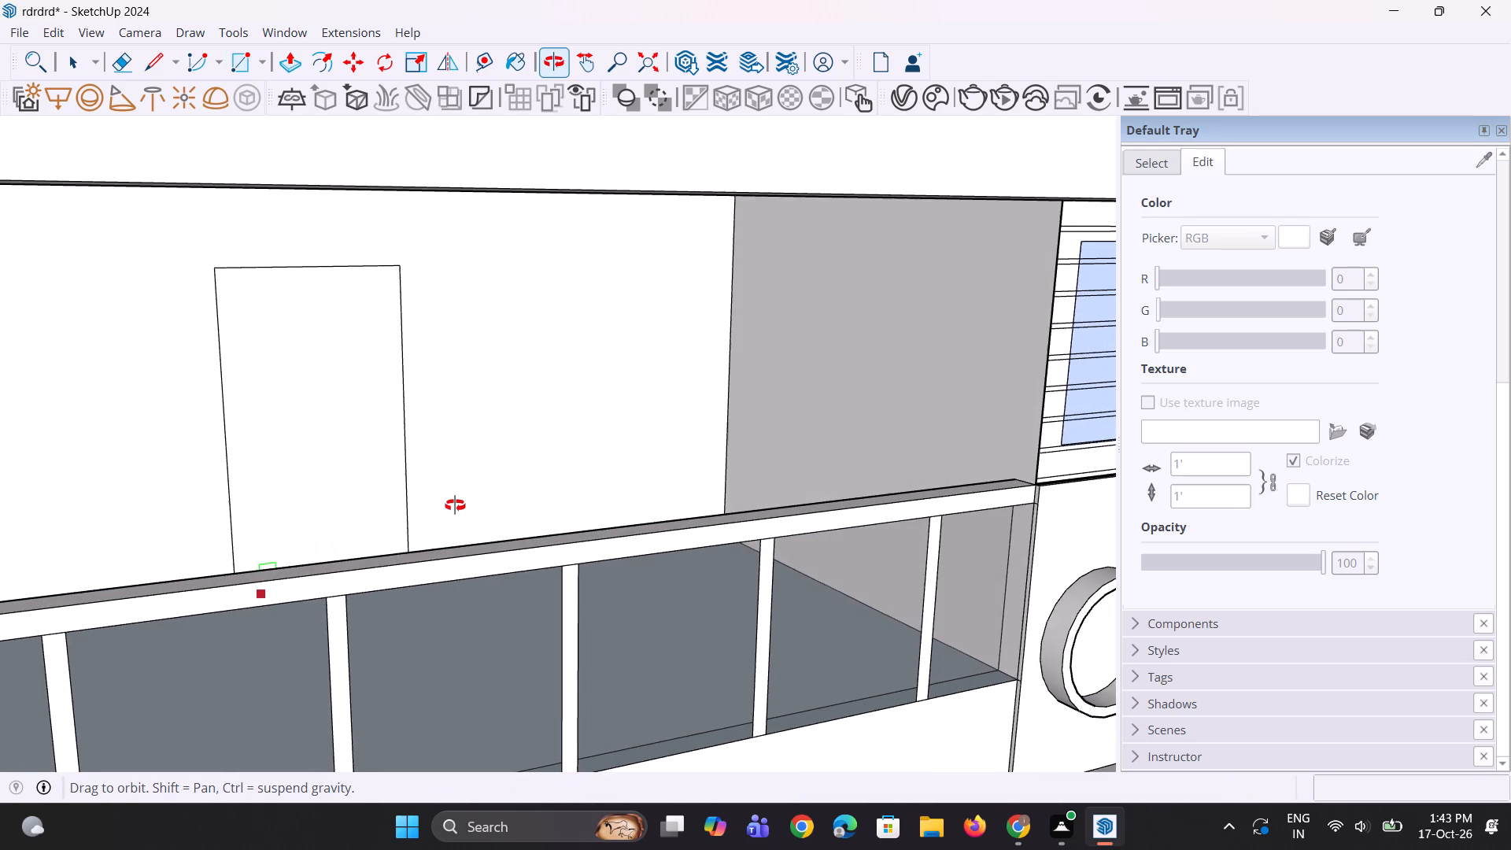
middle_drag(455, 505, 449, 503)
scroll(447, 503, up, 1)
scroll(412, 499, down, 7)
middle_drag(402, 506, 373, 577)
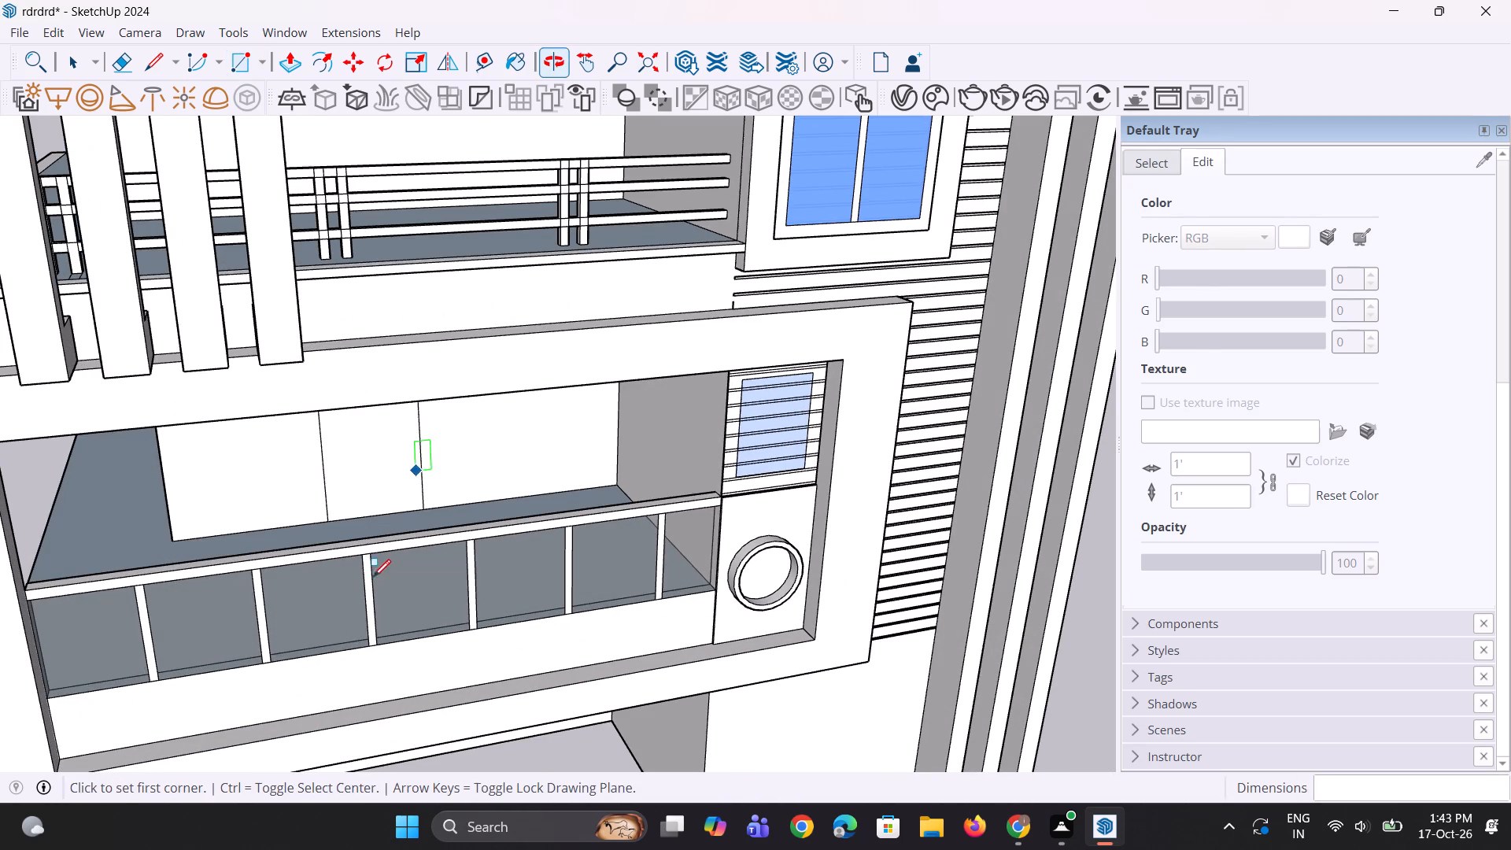
scroll(467, 115, up, 1)
click(485, 63)
scroll(368, 453, up, 2)
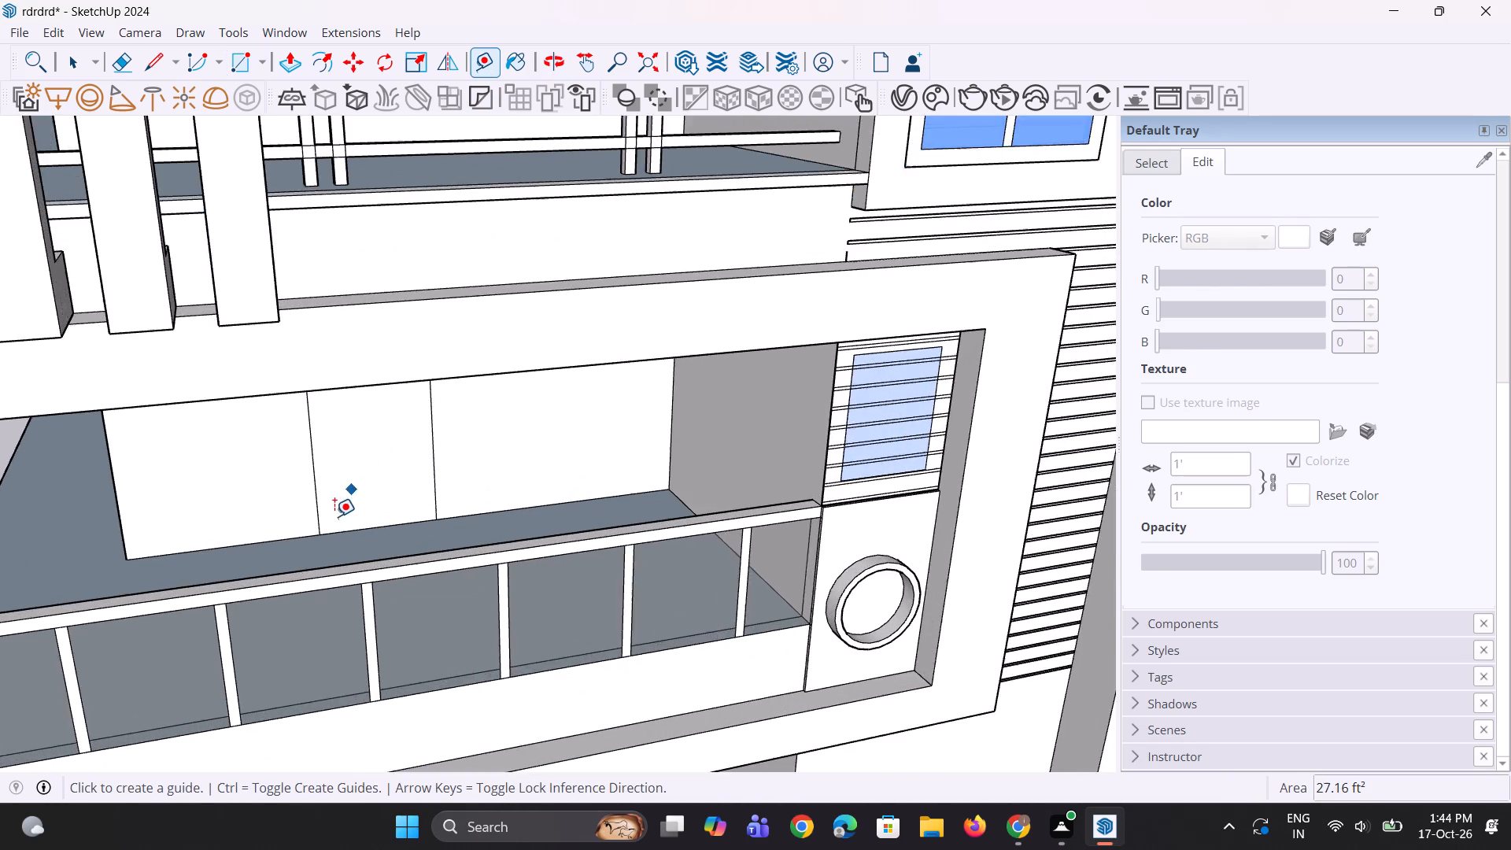
scroll(332, 521, up, 2)
click(312, 499)
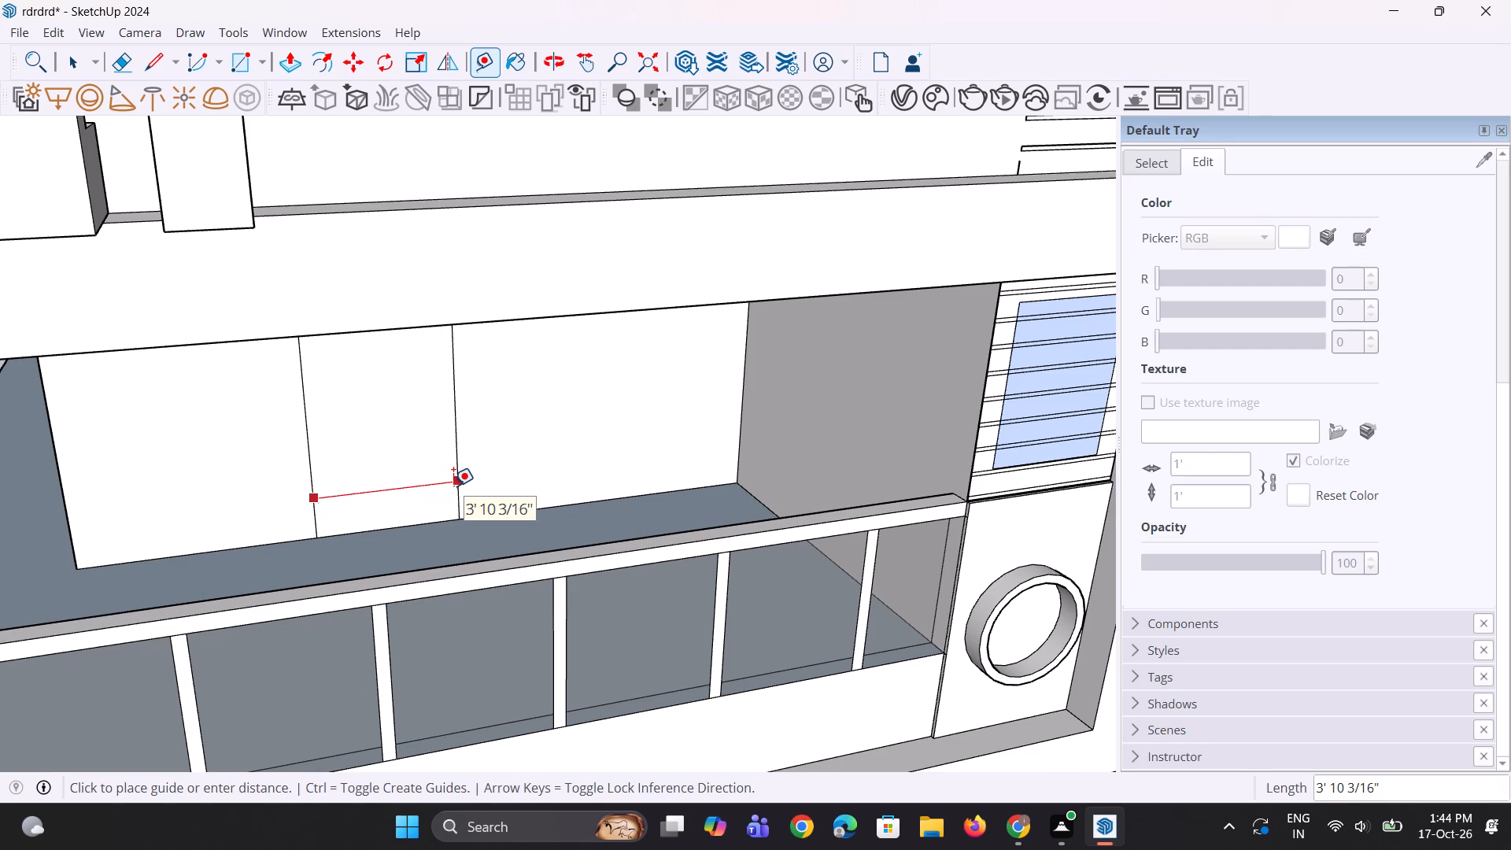
key(Escape)
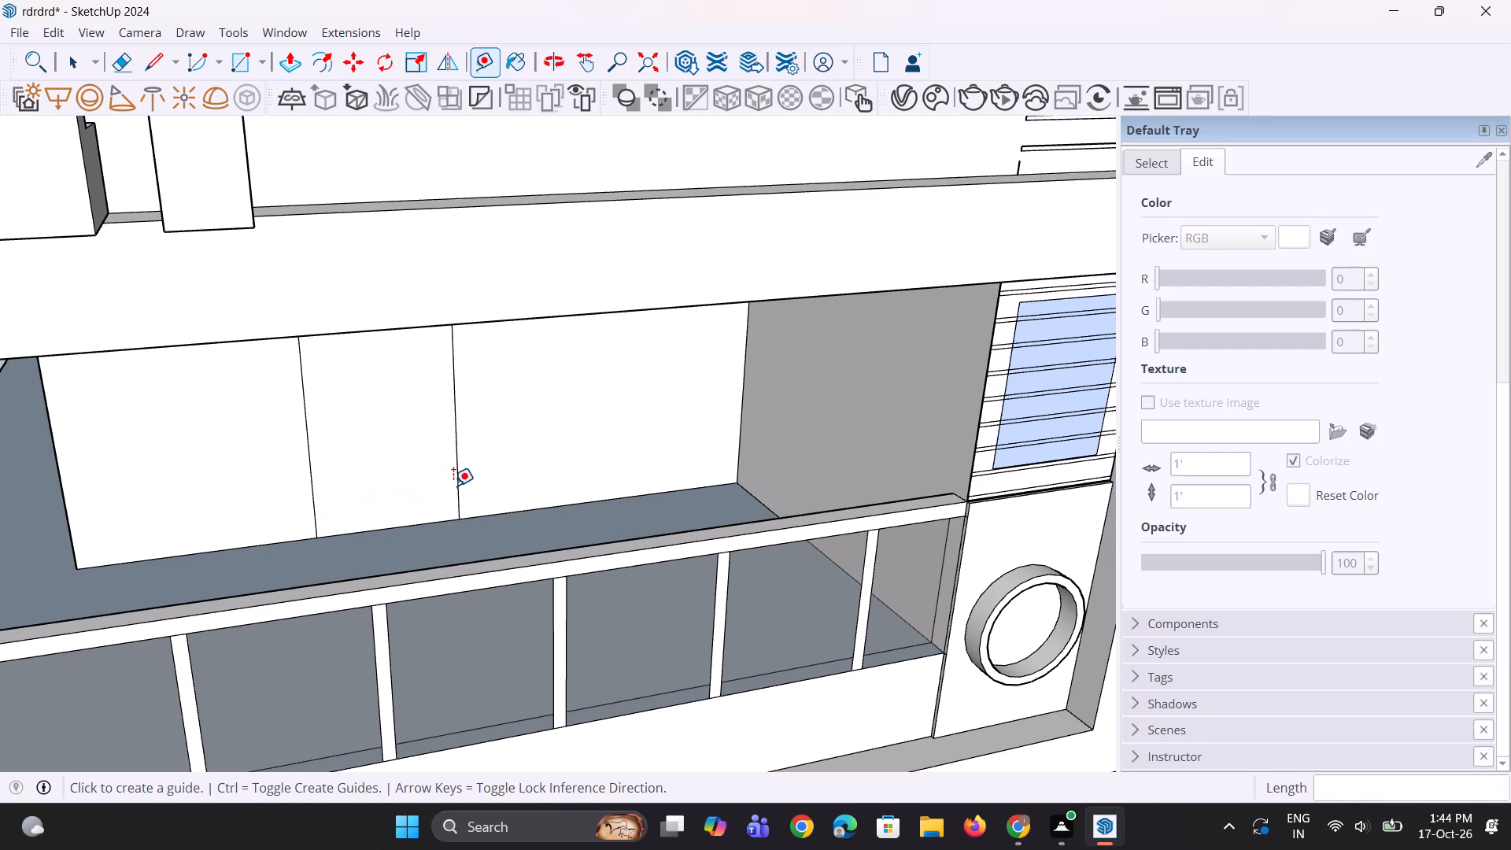
Measure the height of the door outline from the balcony floor to its top edge.
scroll(445, 498, down, 4)
middle_drag(427, 458, 425, 367)
middle_click(424, 345)
scroll(366, 431, up, 4)
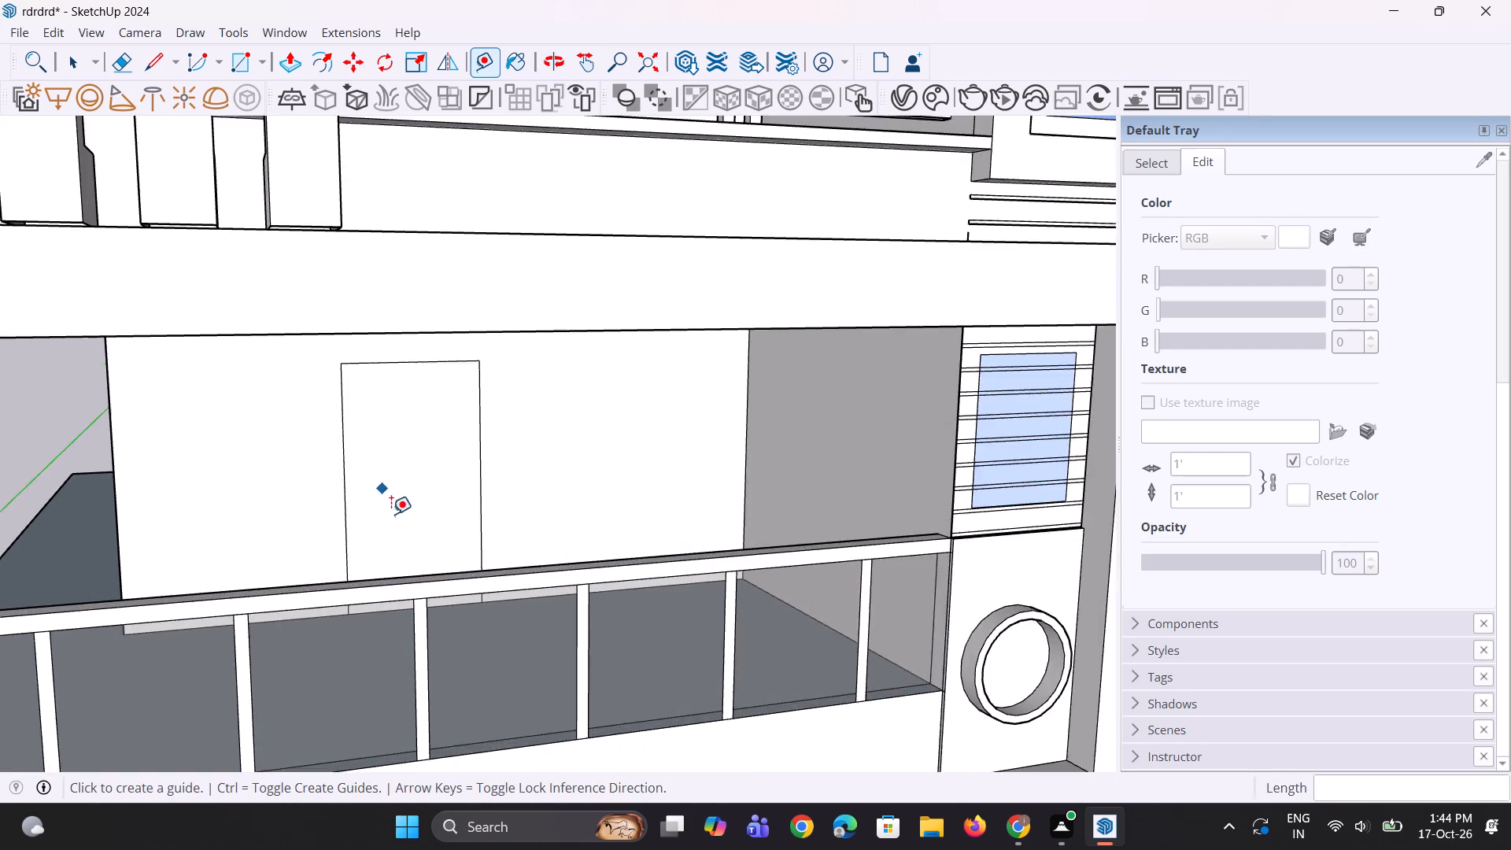
scroll(391, 514, up, 2)
middle_drag(394, 558, 403, 641)
scroll(395, 561, down, 1)
scroll(407, 597, up, 1)
click(407, 588)
scroll(407, 535, down, 3)
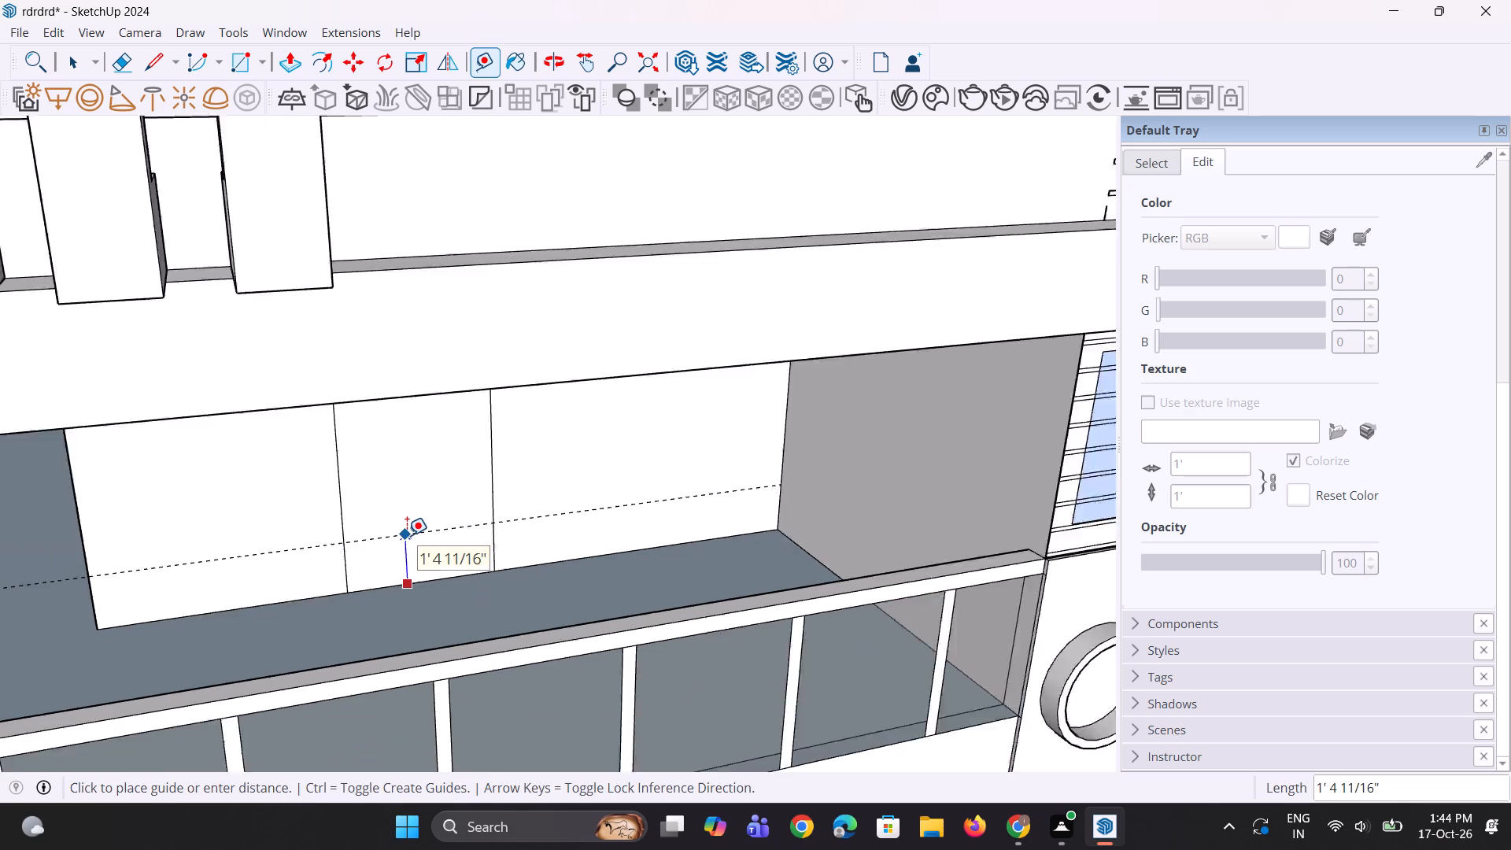
scroll(407, 535, down, 2)
middle_drag(407, 535, 419, 394)
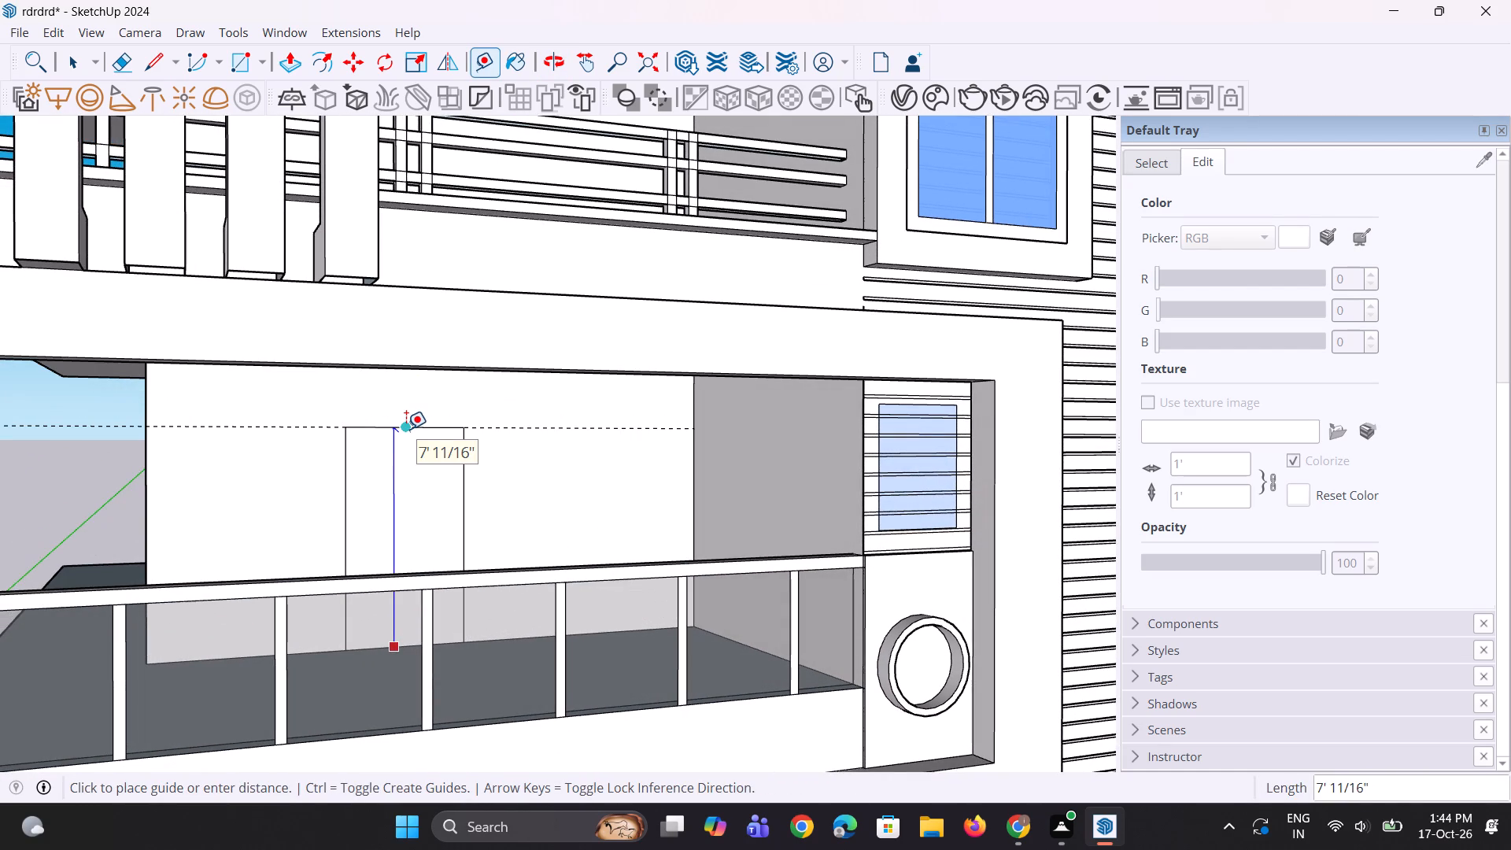
key(Escape)
Draw a window rectangle beside the door outline on the framed balcony's back wall, its top level with the door's top edge.
scroll(406, 429, down, 5)
middle_drag(407, 458, 392, 528)
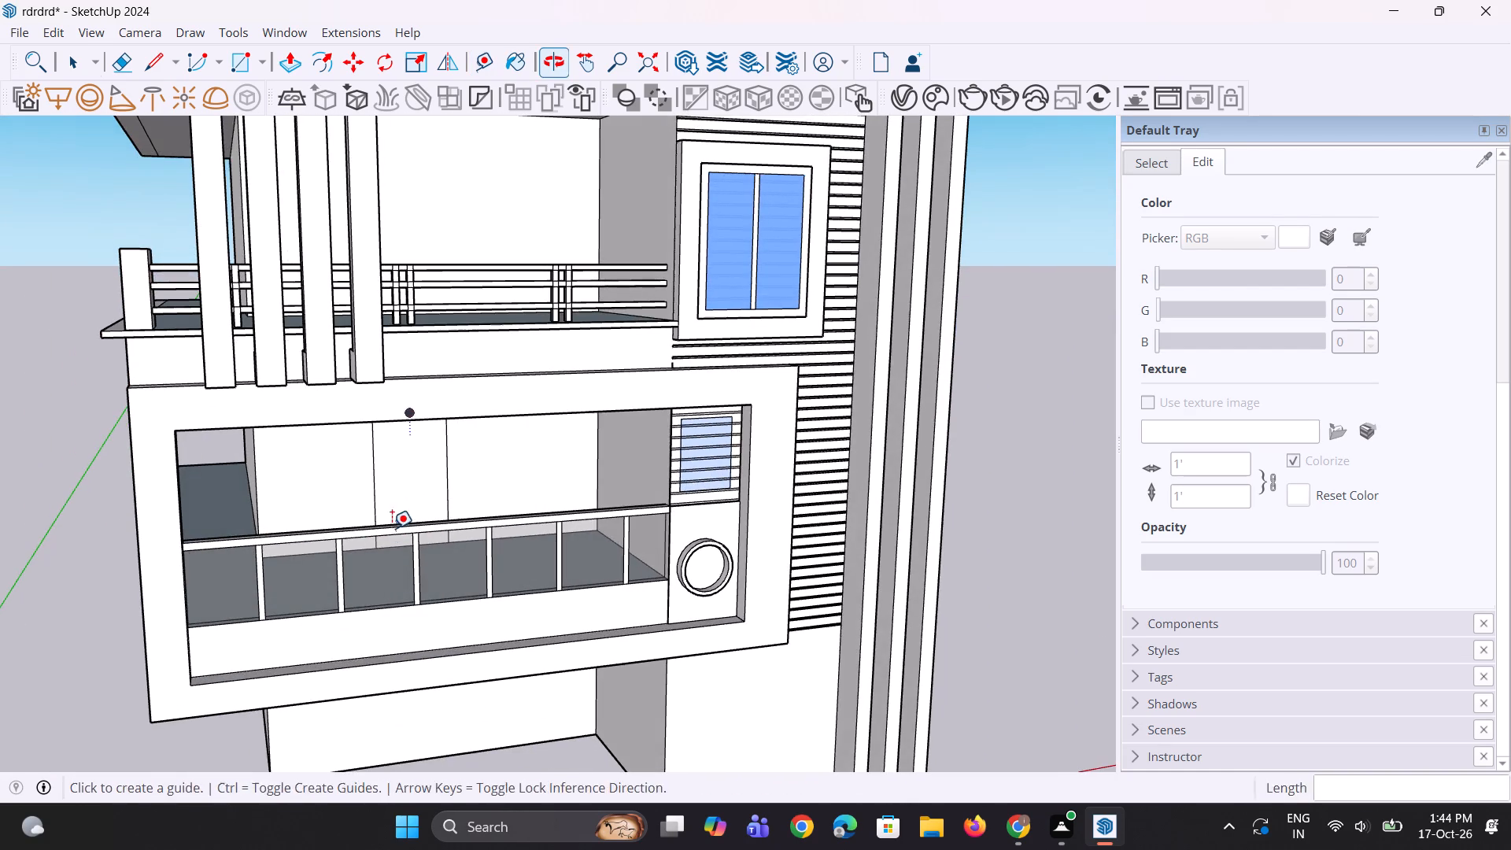
key(space)
key(space)
scroll(394, 580, down, 5)
scroll(465, 486, up, 5)
scroll(510, 428, up, 2)
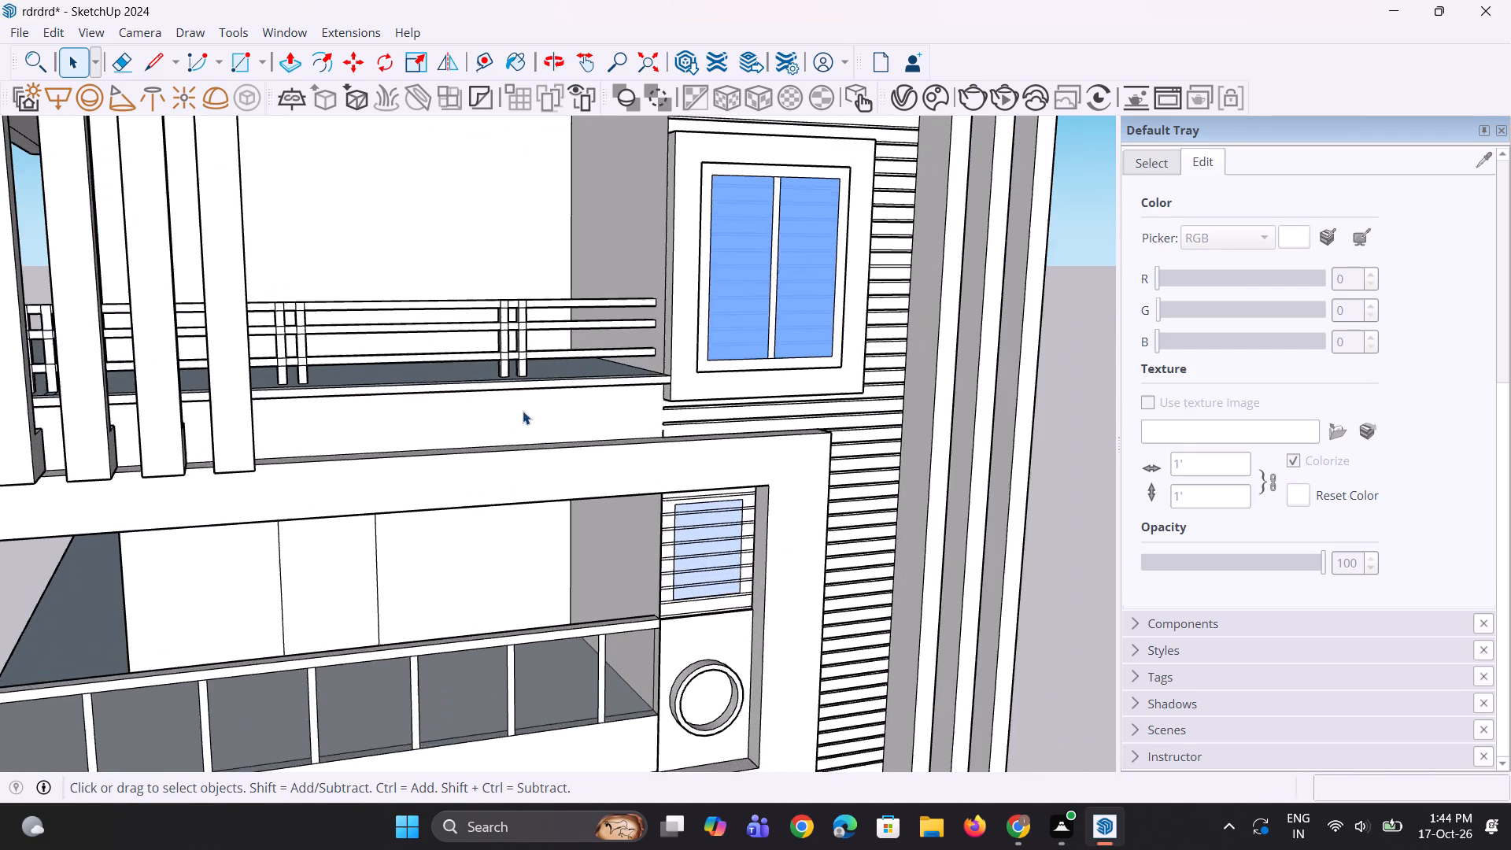
scroll(523, 411, up, 1)
key(r)
middle_drag(449, 589, 422, 487)
scroll(418, 546, up, 3)
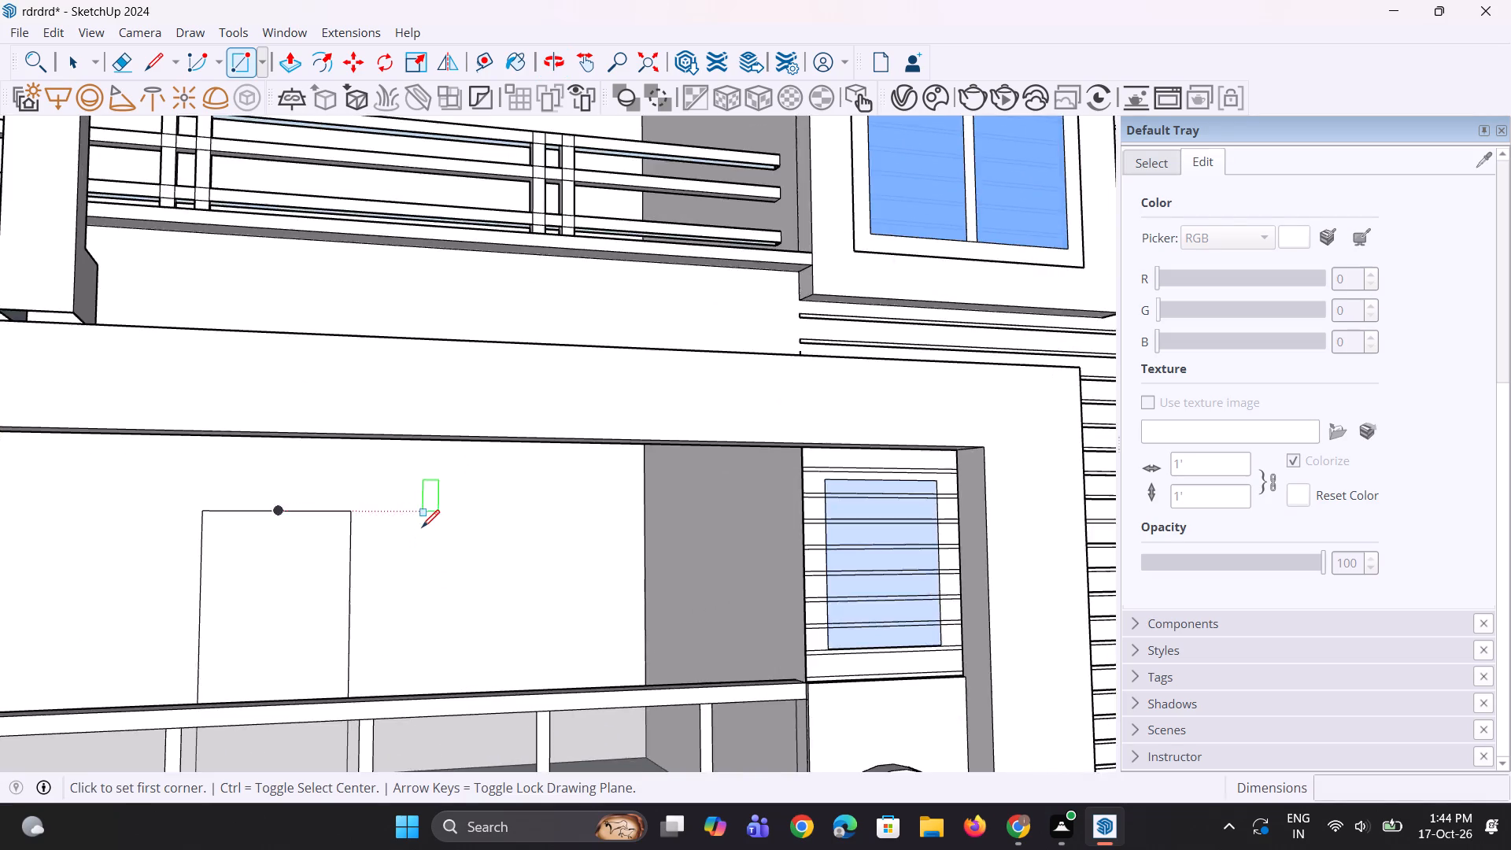
scroll(422, 527, up, 2)
click(412, 522)
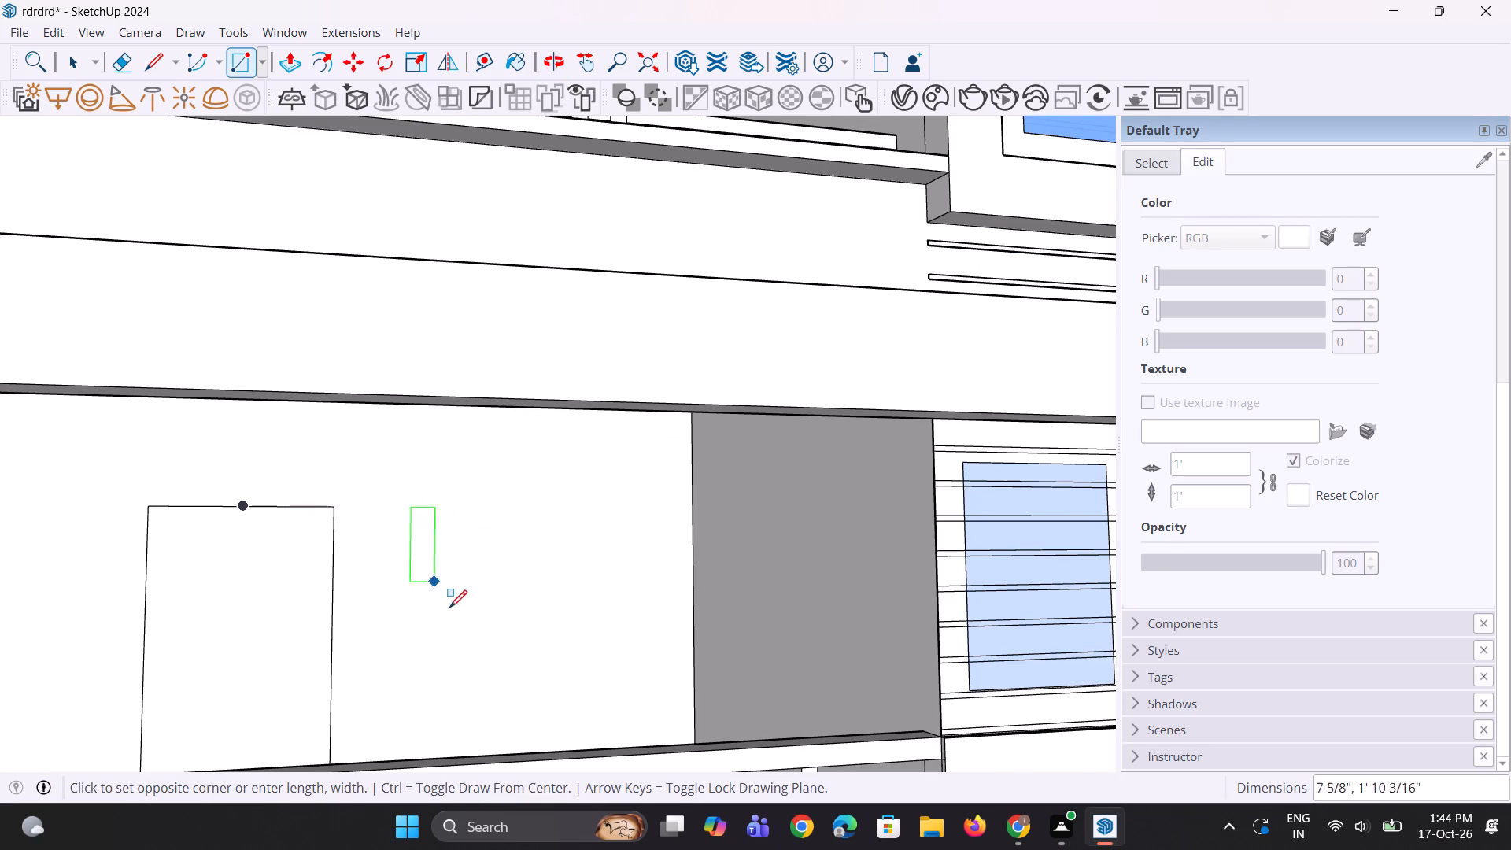
click(532, 671)
key(space)
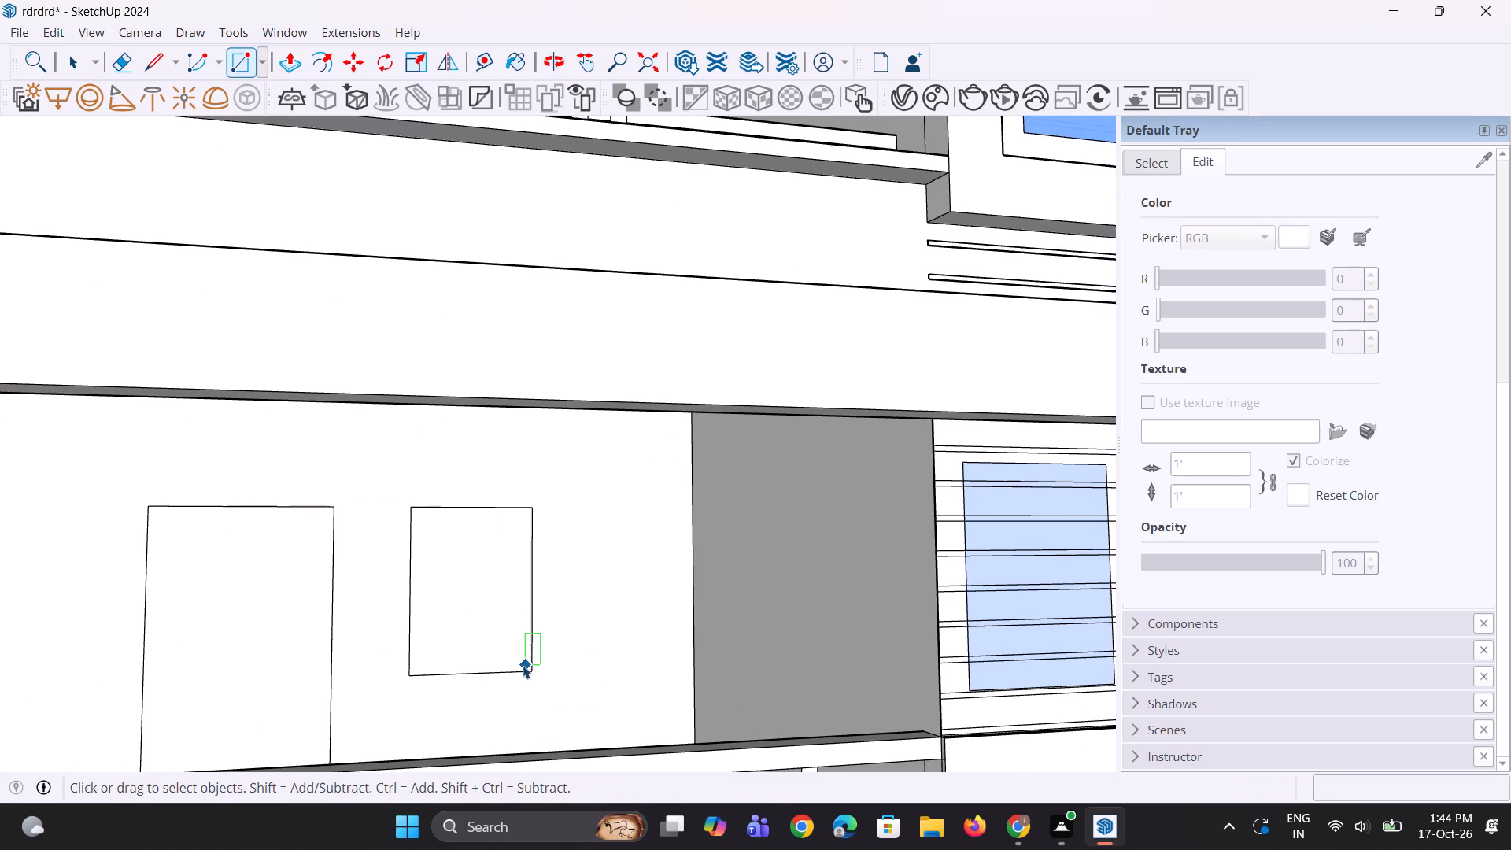
Move the door and window outlines together 11" along the back wall, away from the balcony's grey side wall.
key(space)
click(284, 635)
scroll(283, 635, down, 5)
ctrl+click(408, 615)
scroll(374, 626, down, 4)
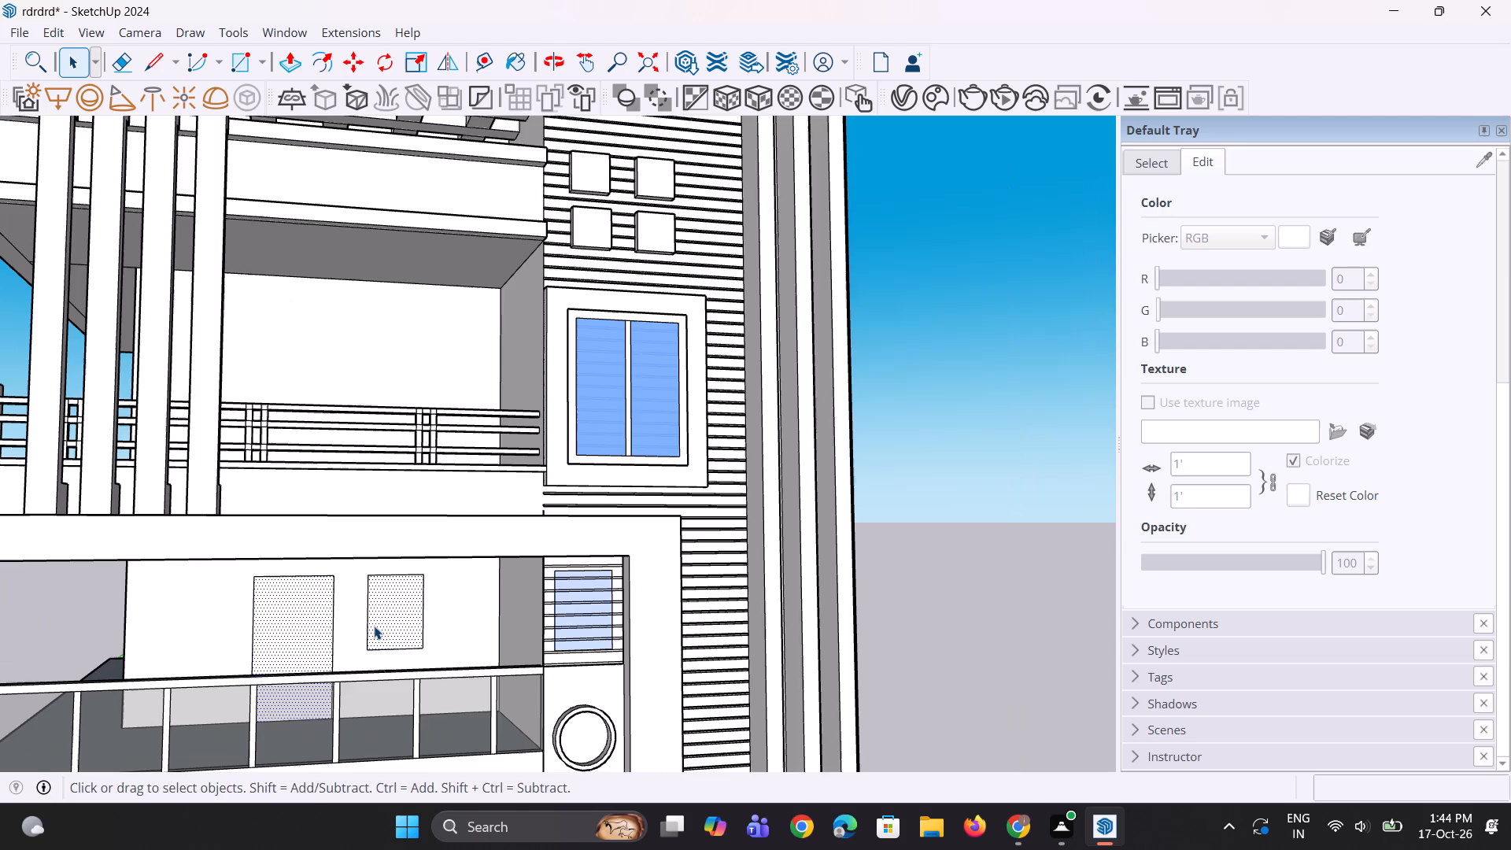
middle_drag(337, 634, 343, 708)
scroll(254, 664, up, 9)
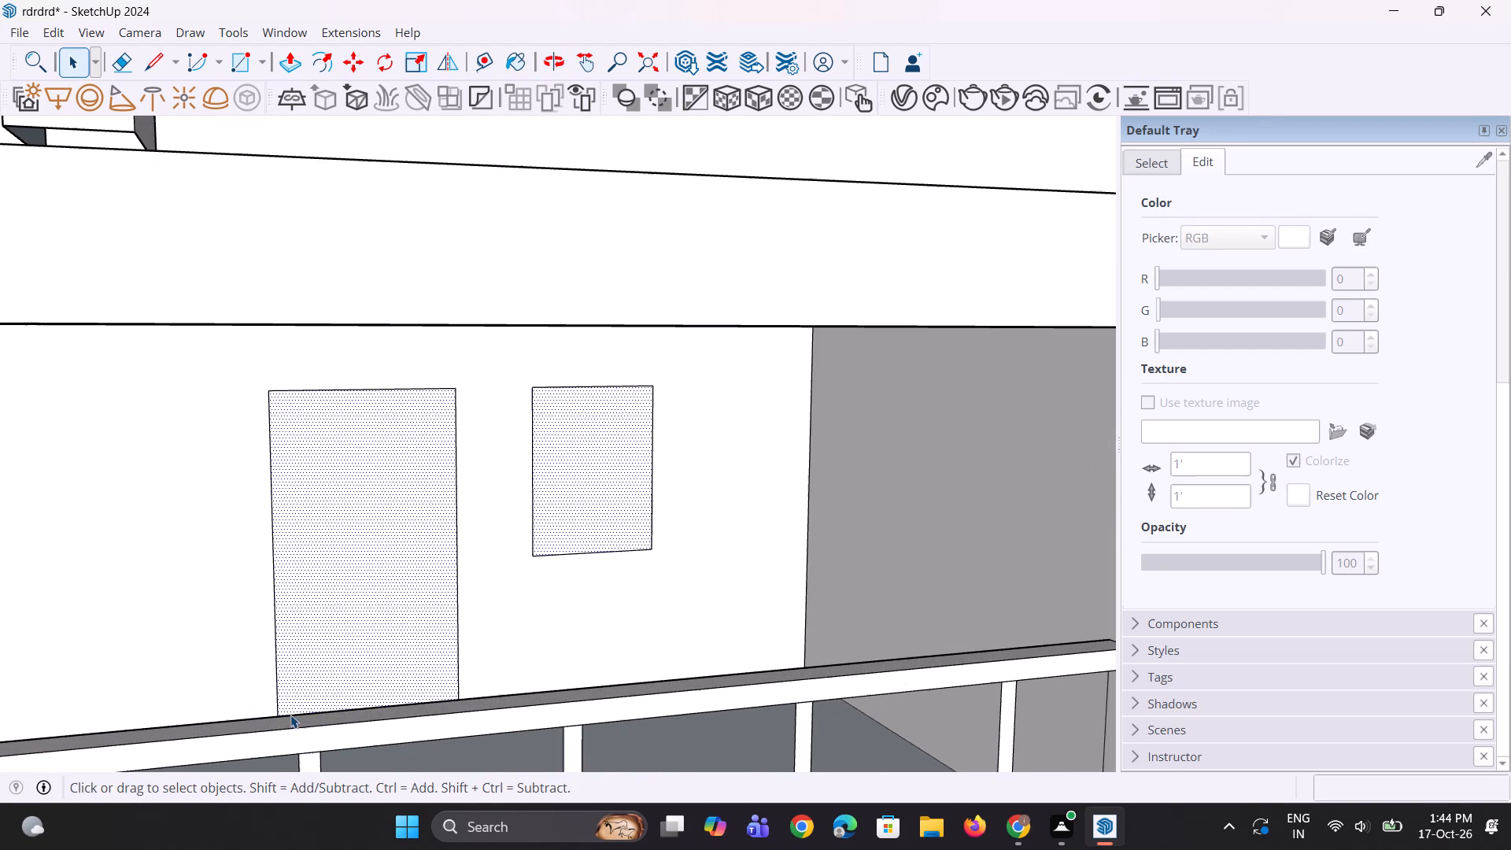
key(m)
click(279, 711)
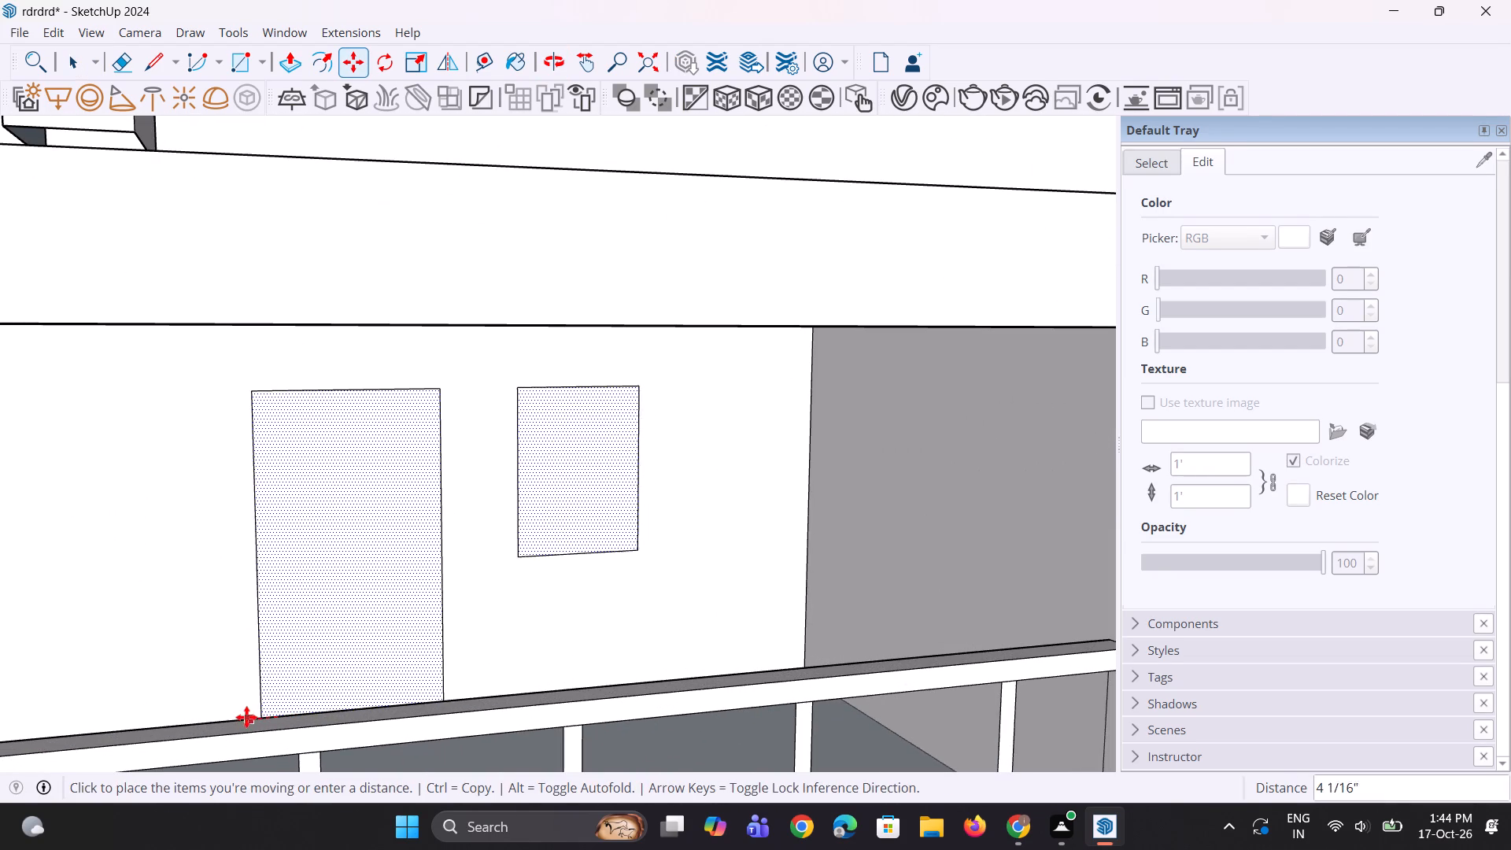
click(198, 719)
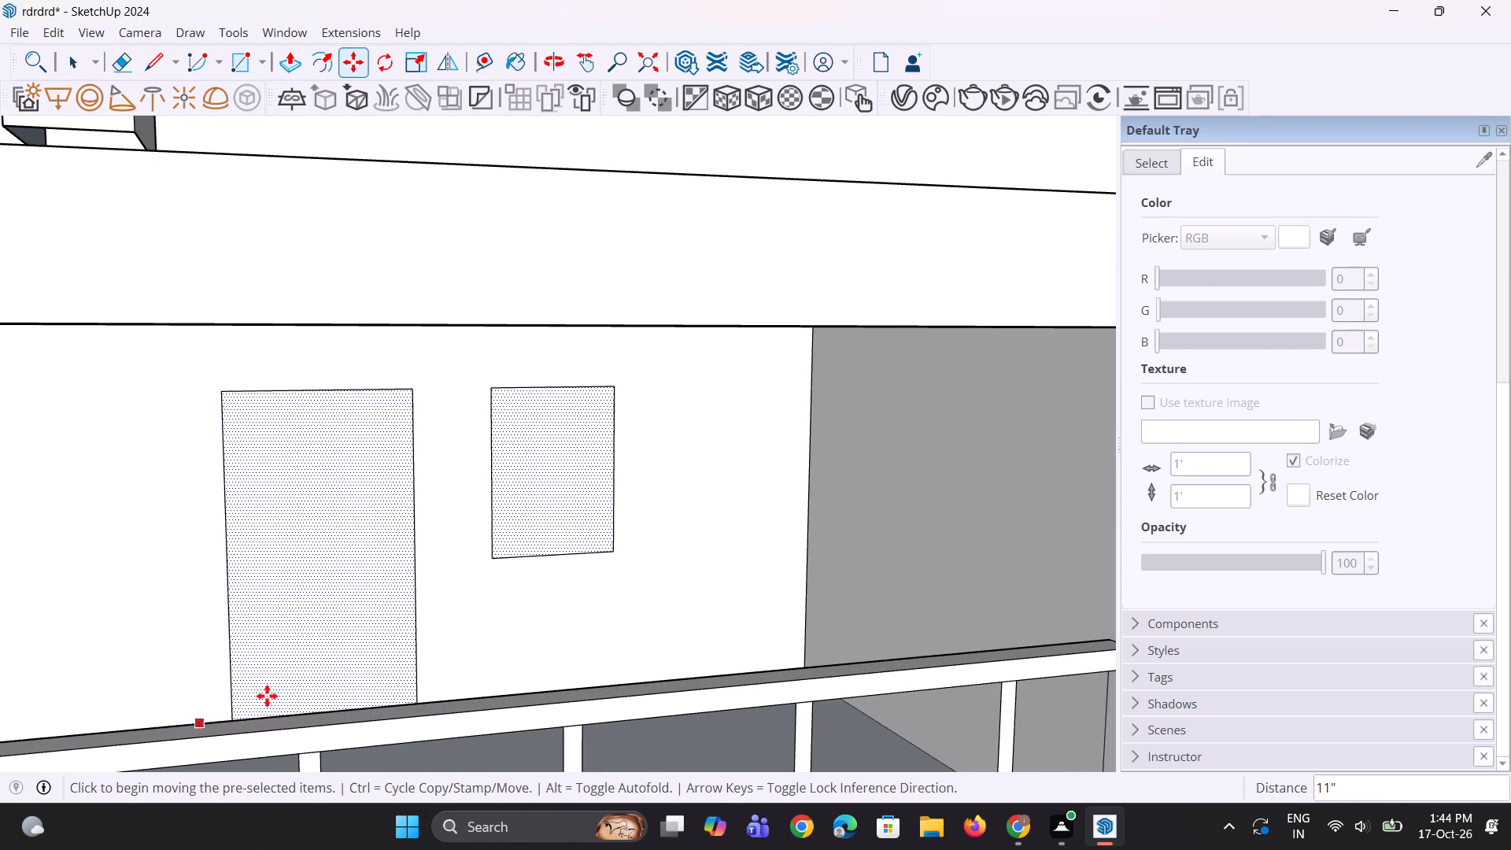
scroll(319, 682, down, 10)
middle_drag(340, 667, 349, 600)
key(space)
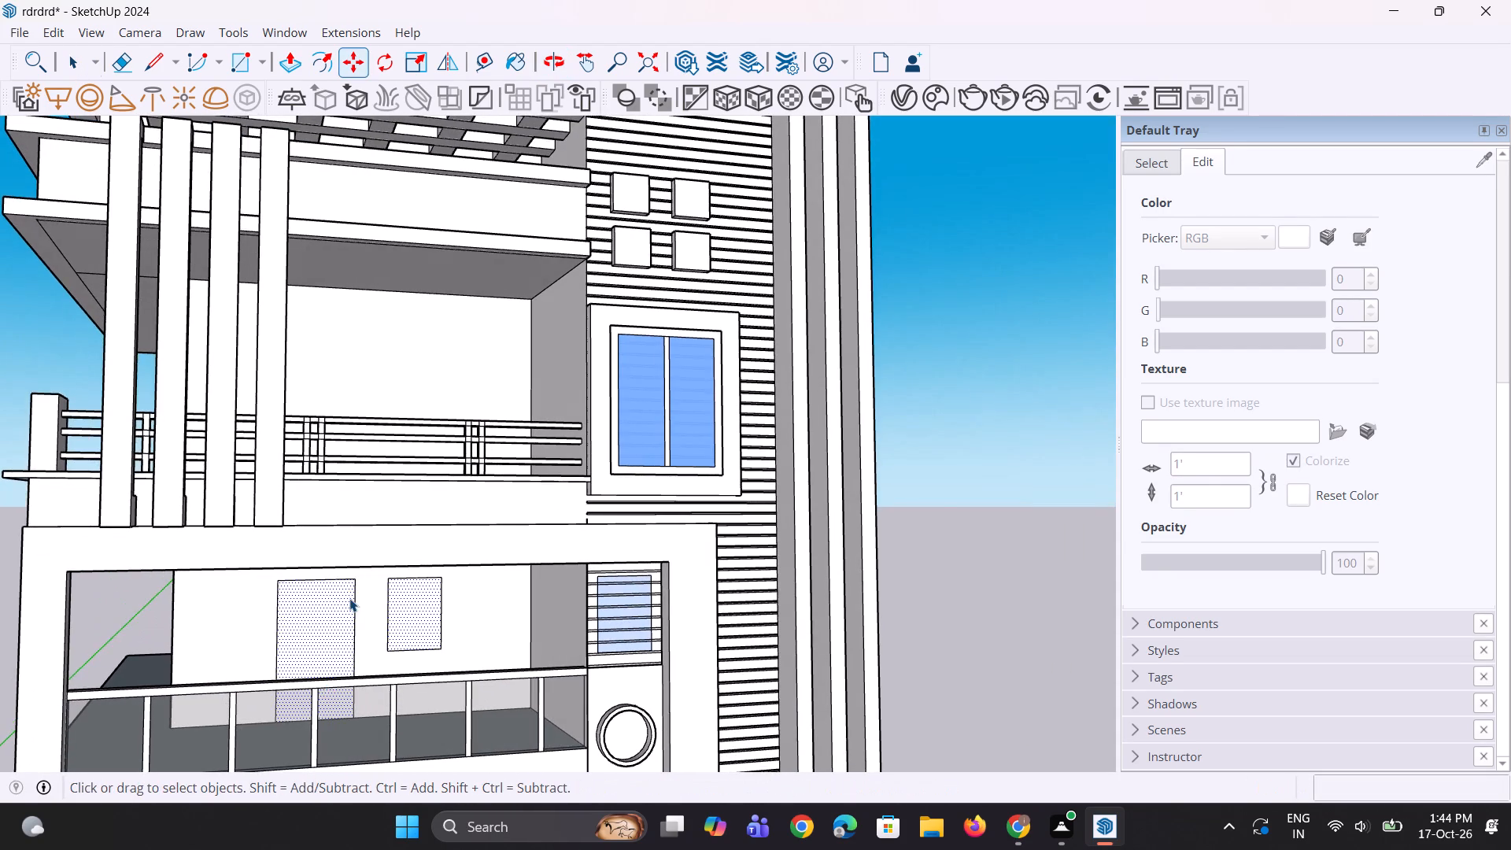
Copy the door and window outlines straight up about 12' 3" onto the upper balcony's back wall.
key(space)
scroll(349, 598, down, 3)
middle_drag(349, 597, 338, 614)
key(m)
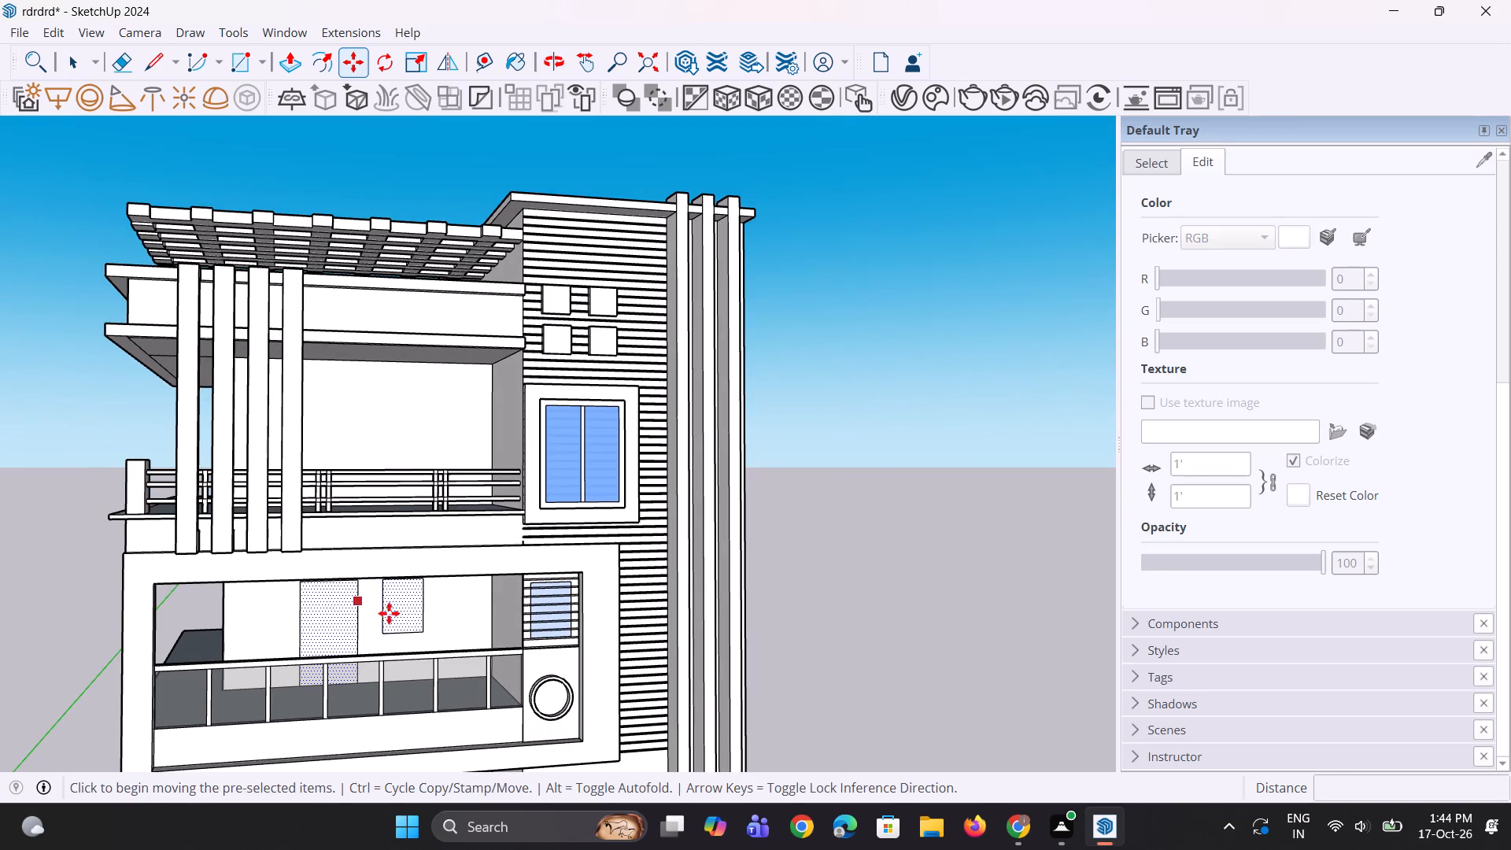
click(405, 614)
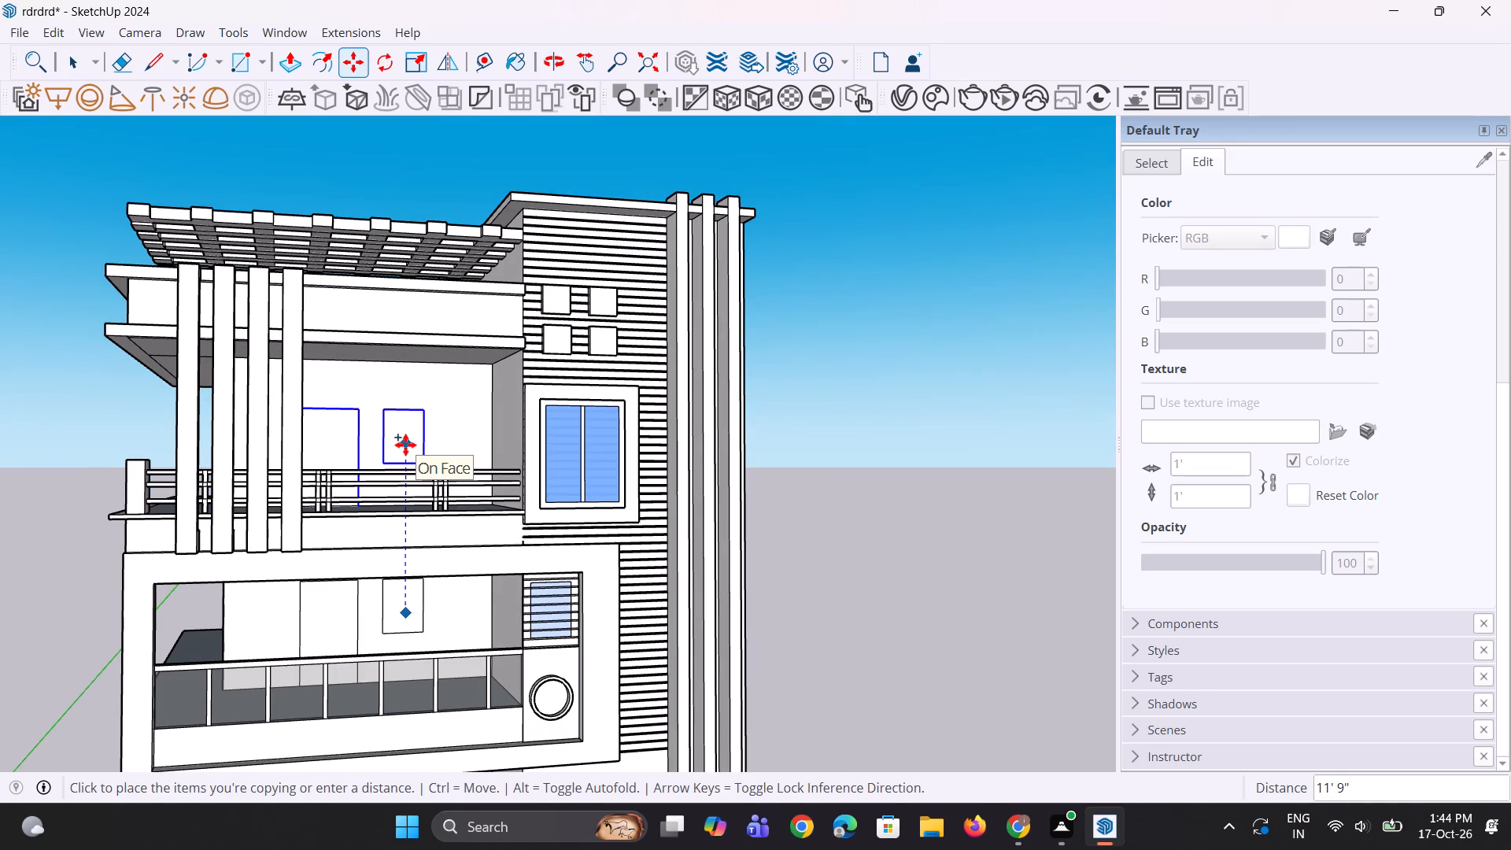
middle_drag(405, 454, 390, 543)
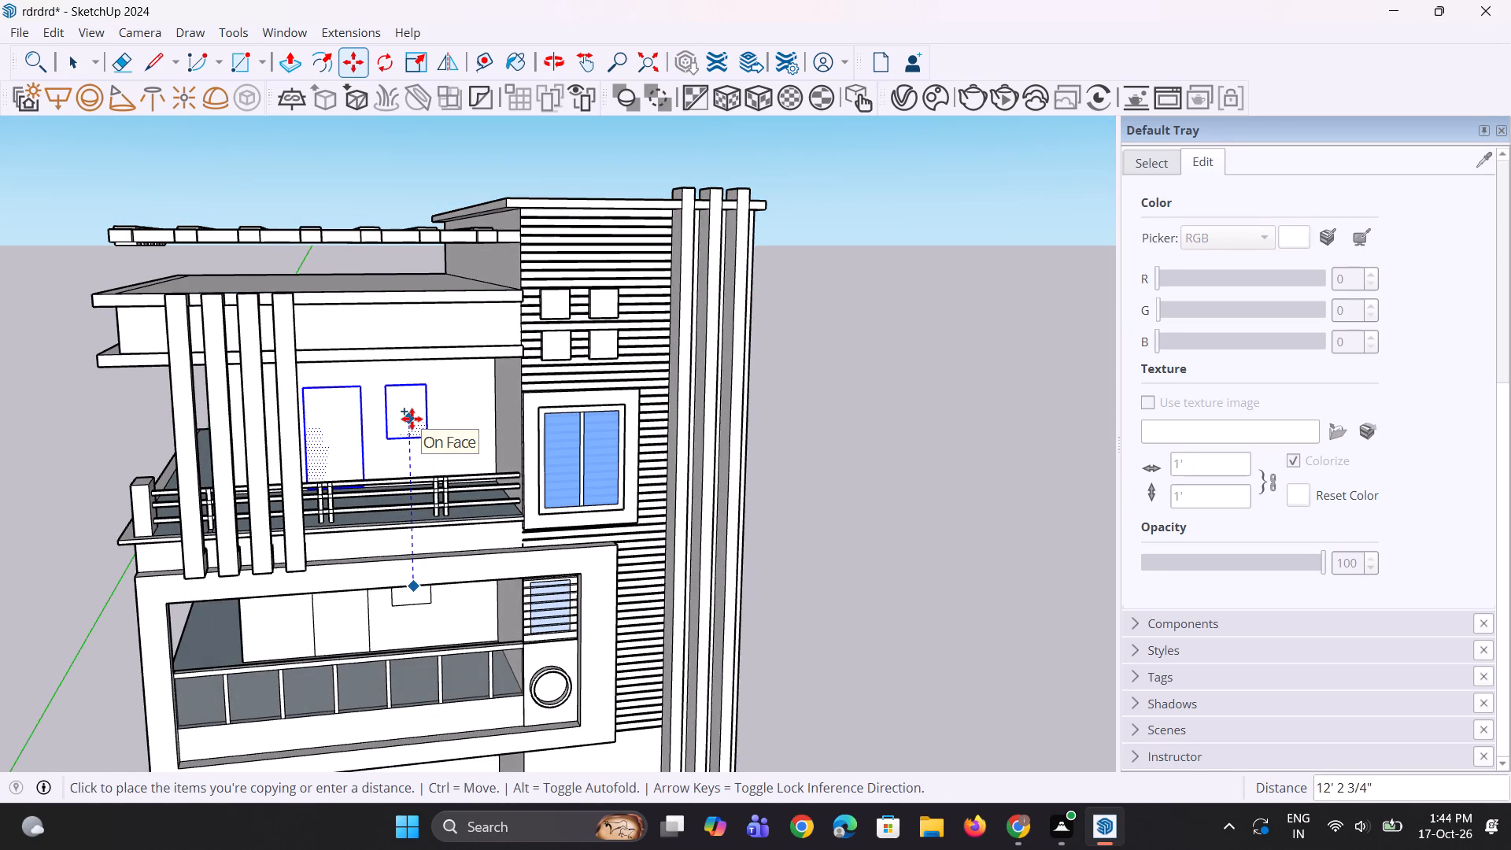
click(412, 419)
Move the copied door and window outlines down 1" so the door's base meets the upper balcony's floor line.
middle_drag(380, 521, 367, 589)
scroll(364, 438, up, 16)
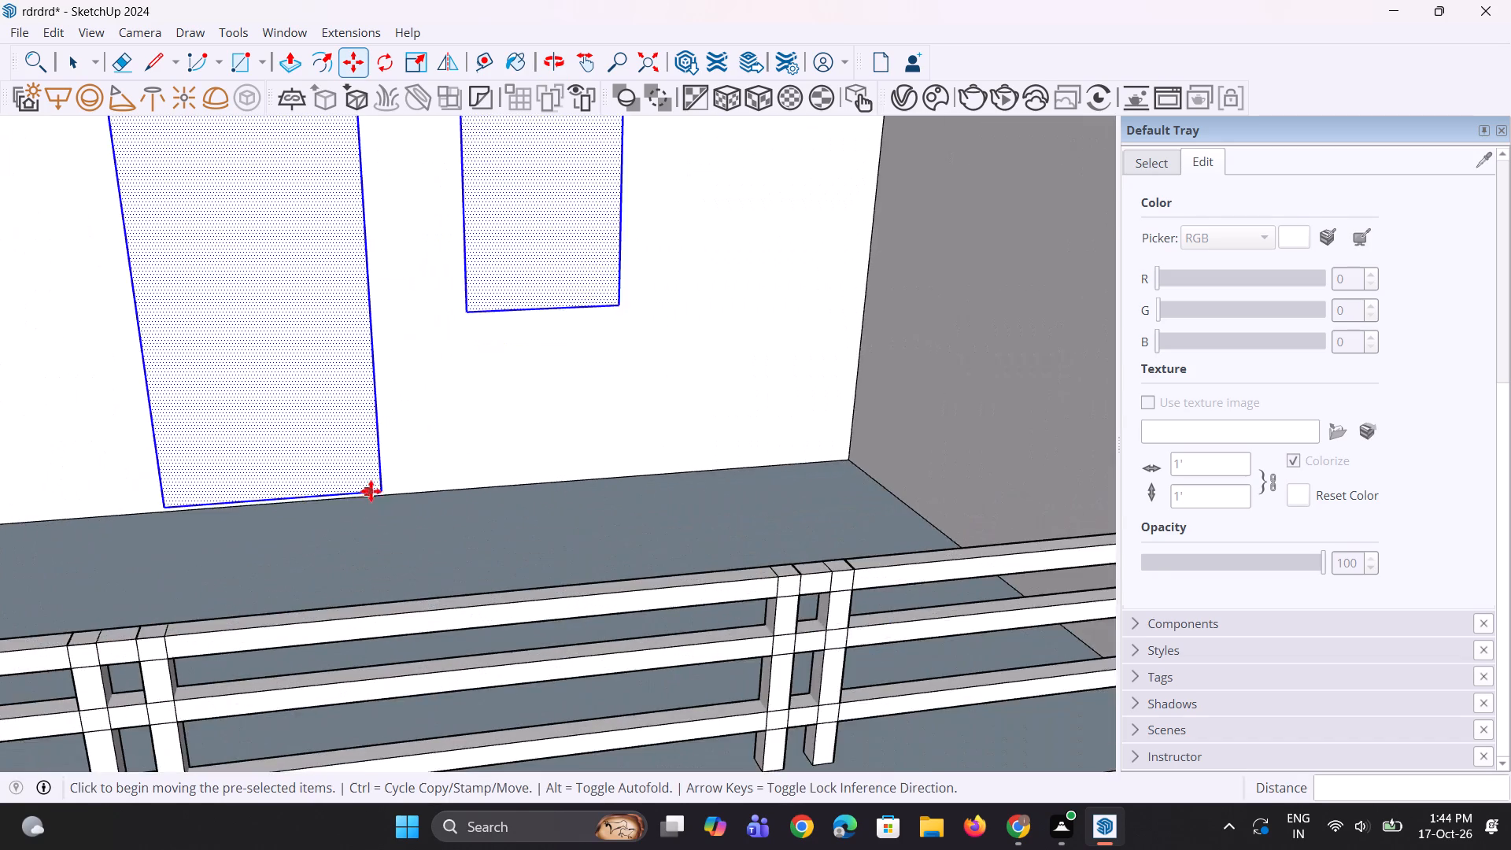
scroll(371, 491, up, 6)
click(390, 492)
click(394, 499)
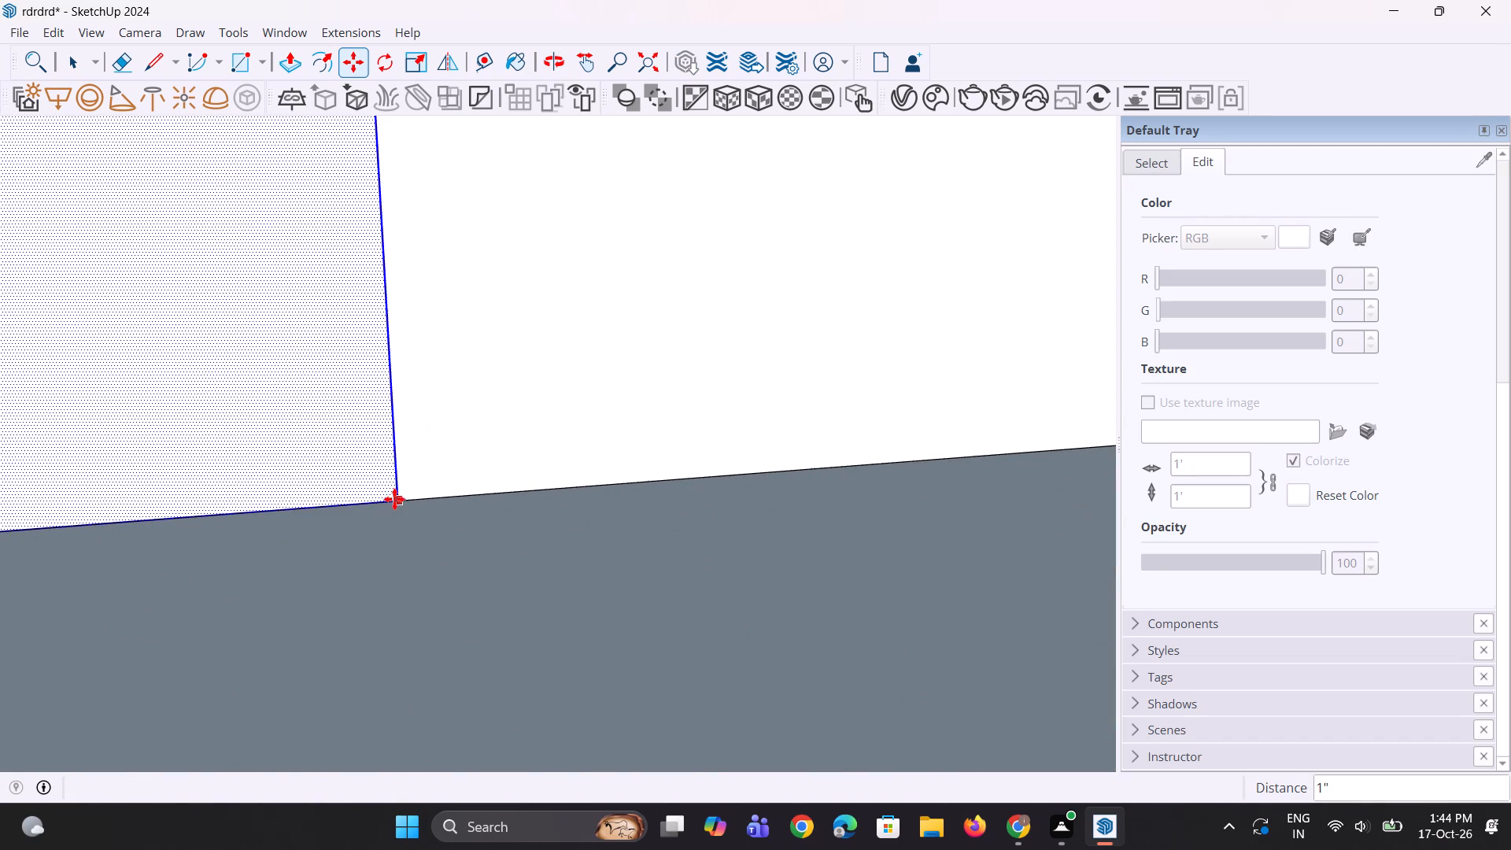
scroll(406, 570, down, 5)
middle_drag(408, 572, 459, 471)
scroll(458, 501, down, 12)
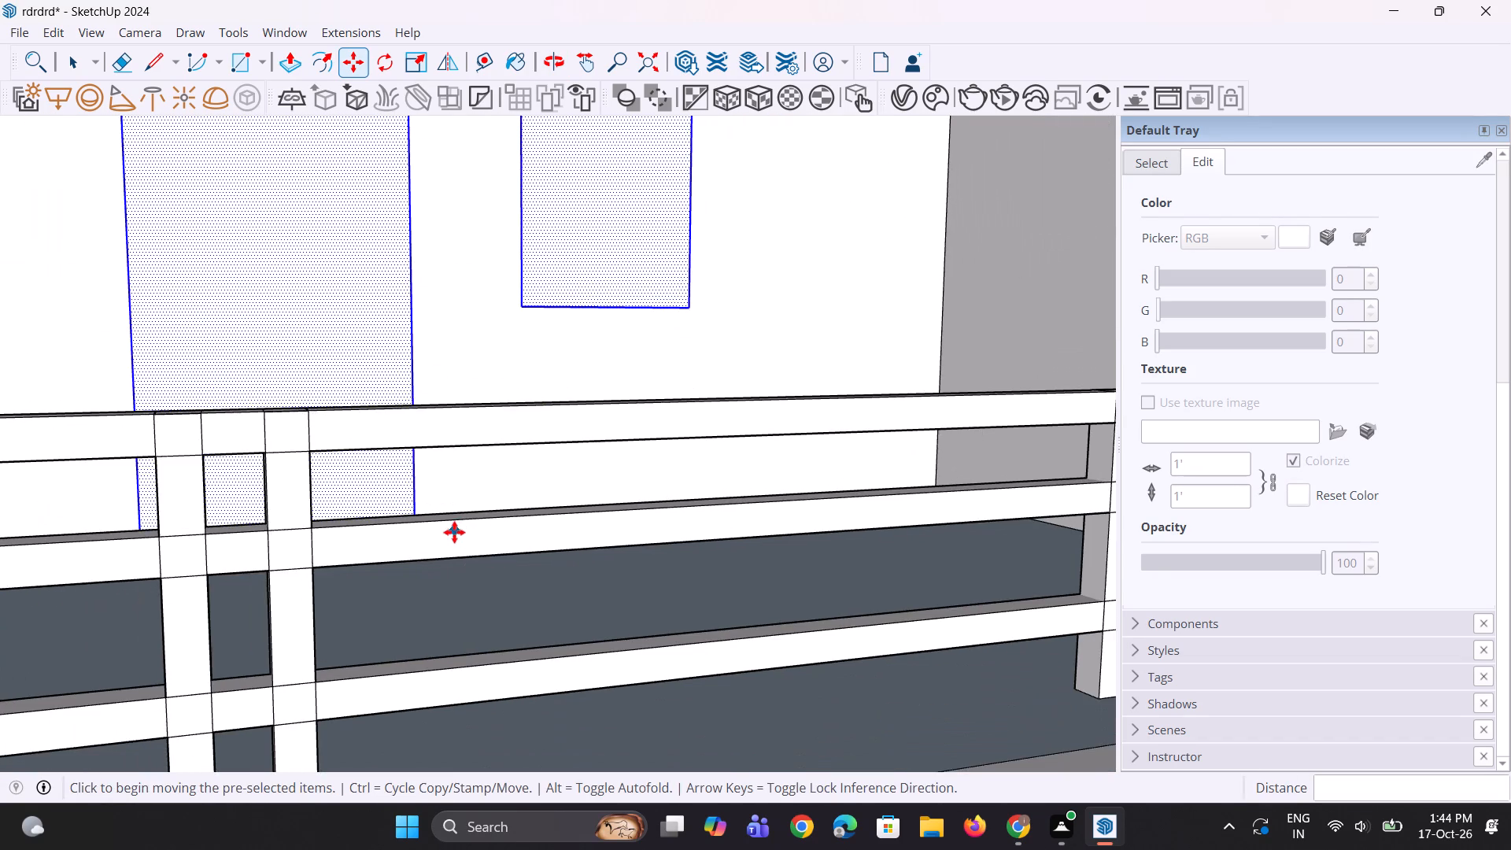
key(space)
key(space)
scroll(453, 545, down, 5)
scroll(453, 545, down, 20)
scroll(453, 545, down, 2)
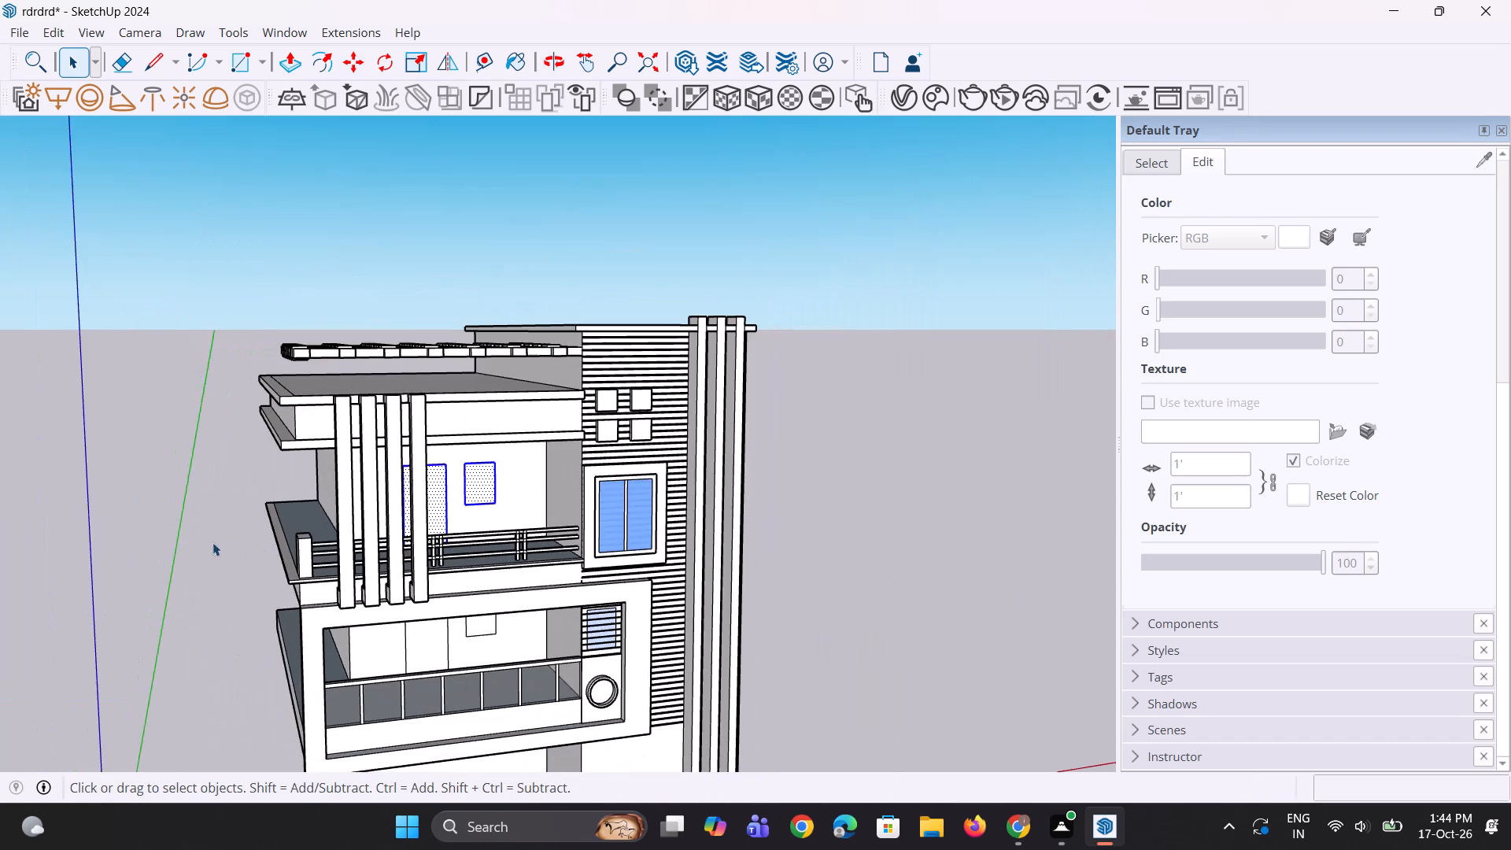
click(200, 542)
Copy the framed balcony's door face out to the open space beside the building.
scroll(464, 630, up, 3)
click(433, 645)
scroll(437, 623, down, 5)
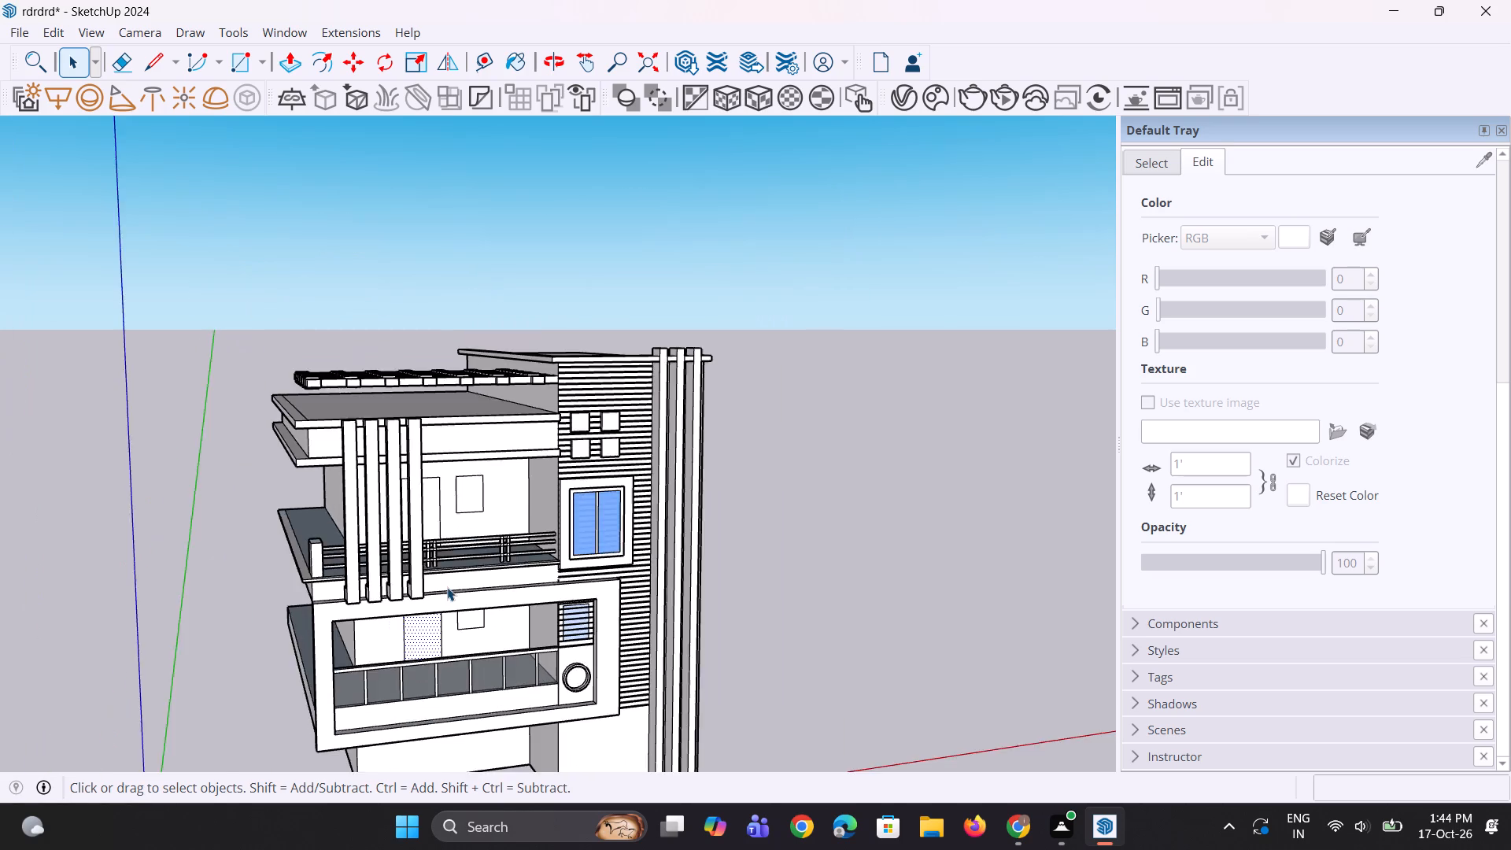
scroll(447, 587, down, 3)
key(m)
click(427, 615)
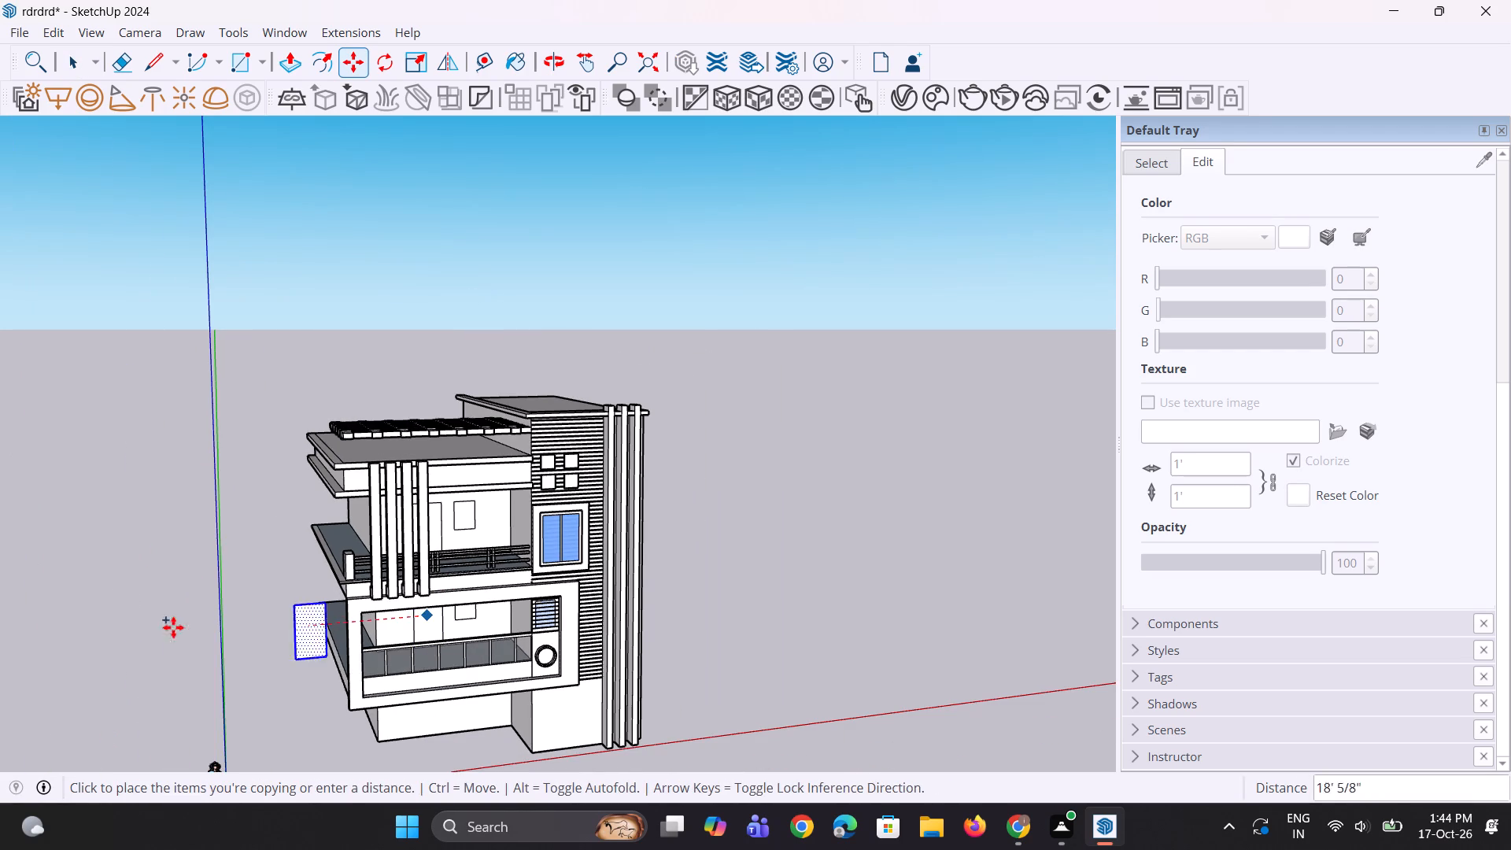
click(78, 649)
scroll(164, 620, down, 5)
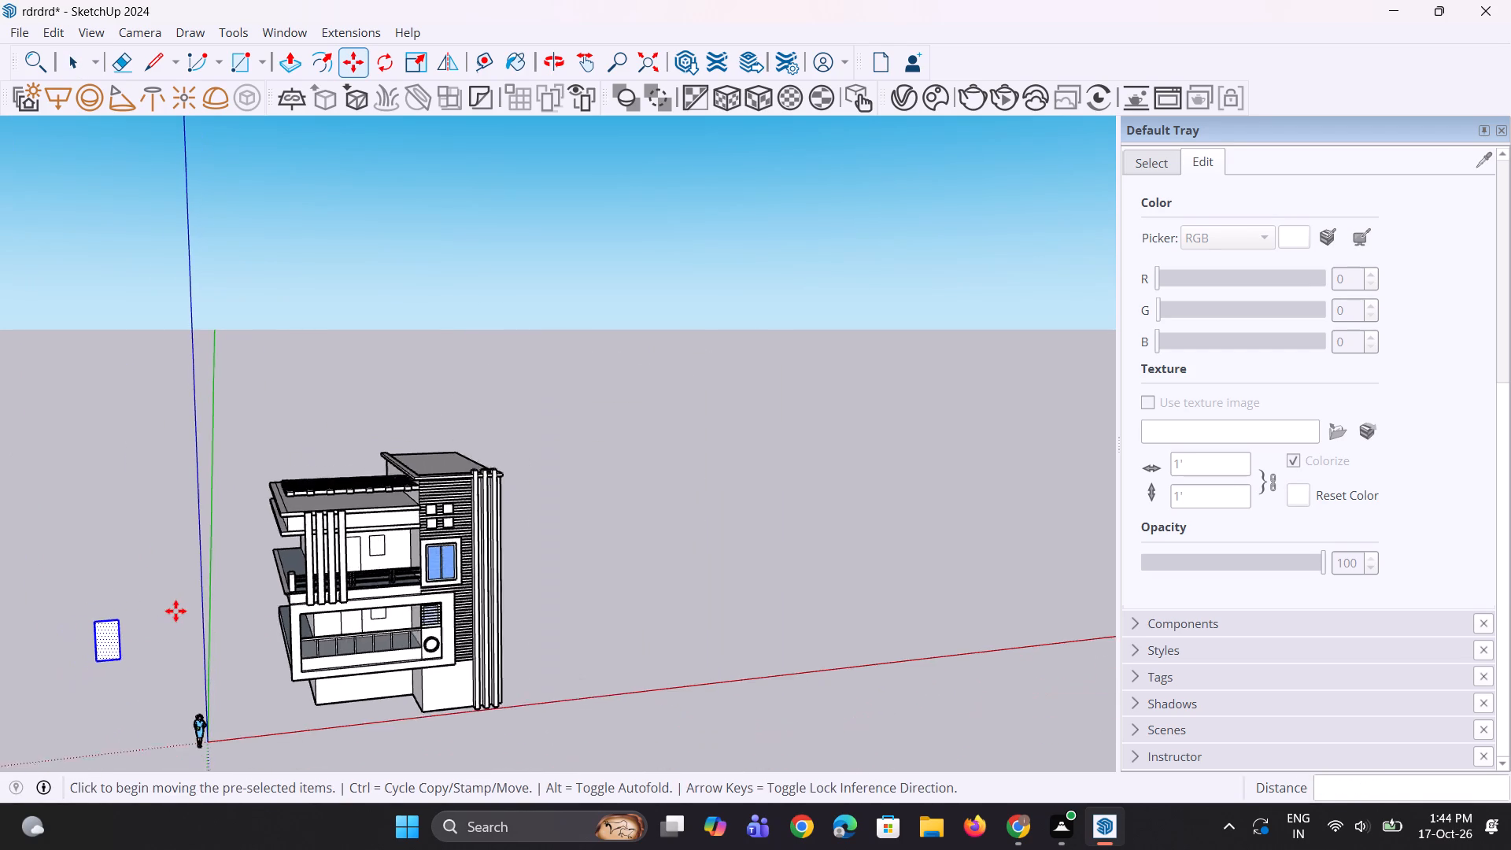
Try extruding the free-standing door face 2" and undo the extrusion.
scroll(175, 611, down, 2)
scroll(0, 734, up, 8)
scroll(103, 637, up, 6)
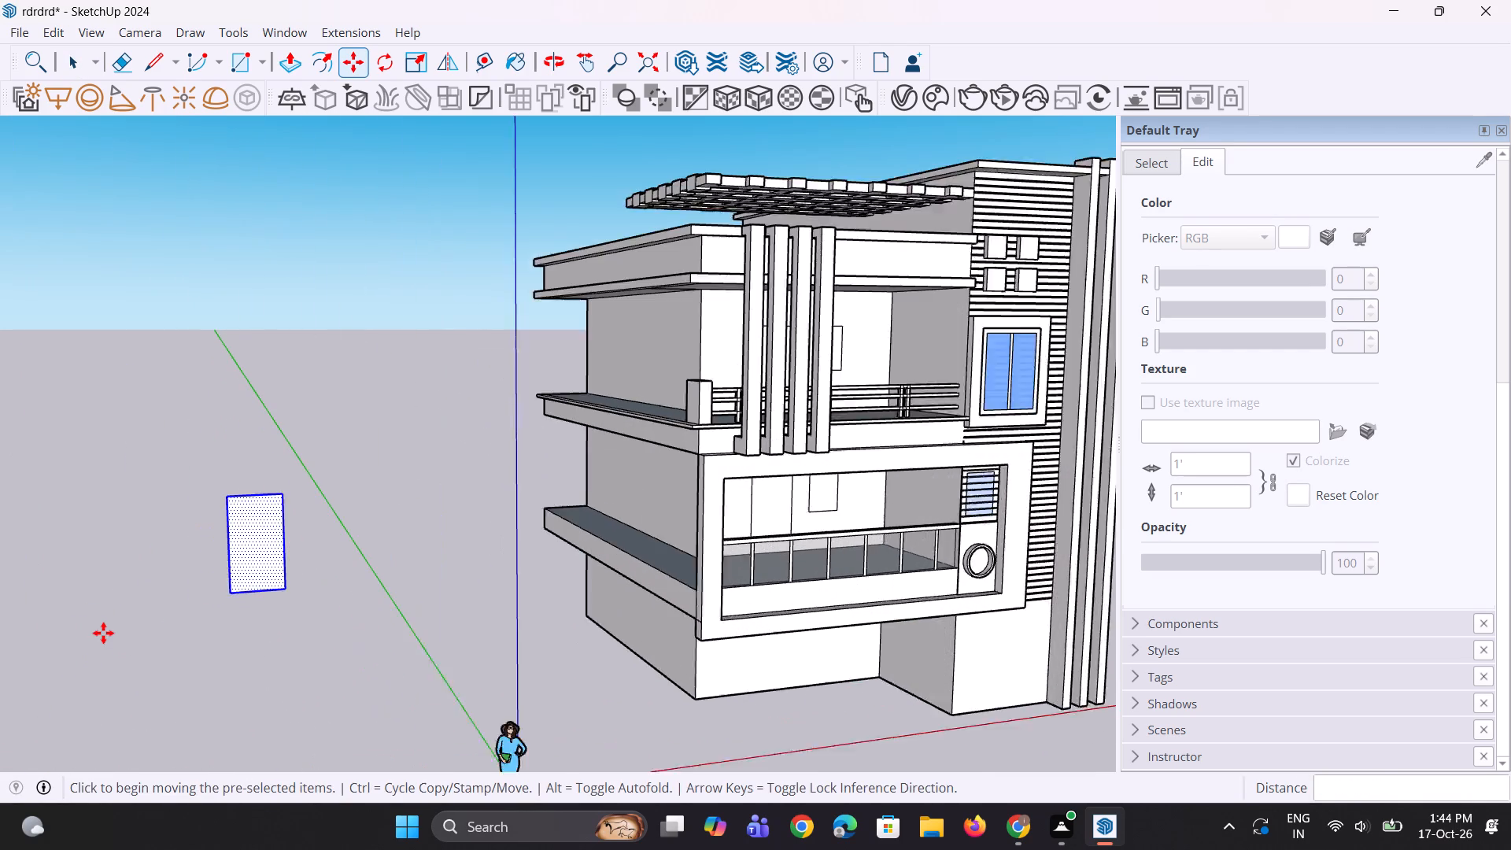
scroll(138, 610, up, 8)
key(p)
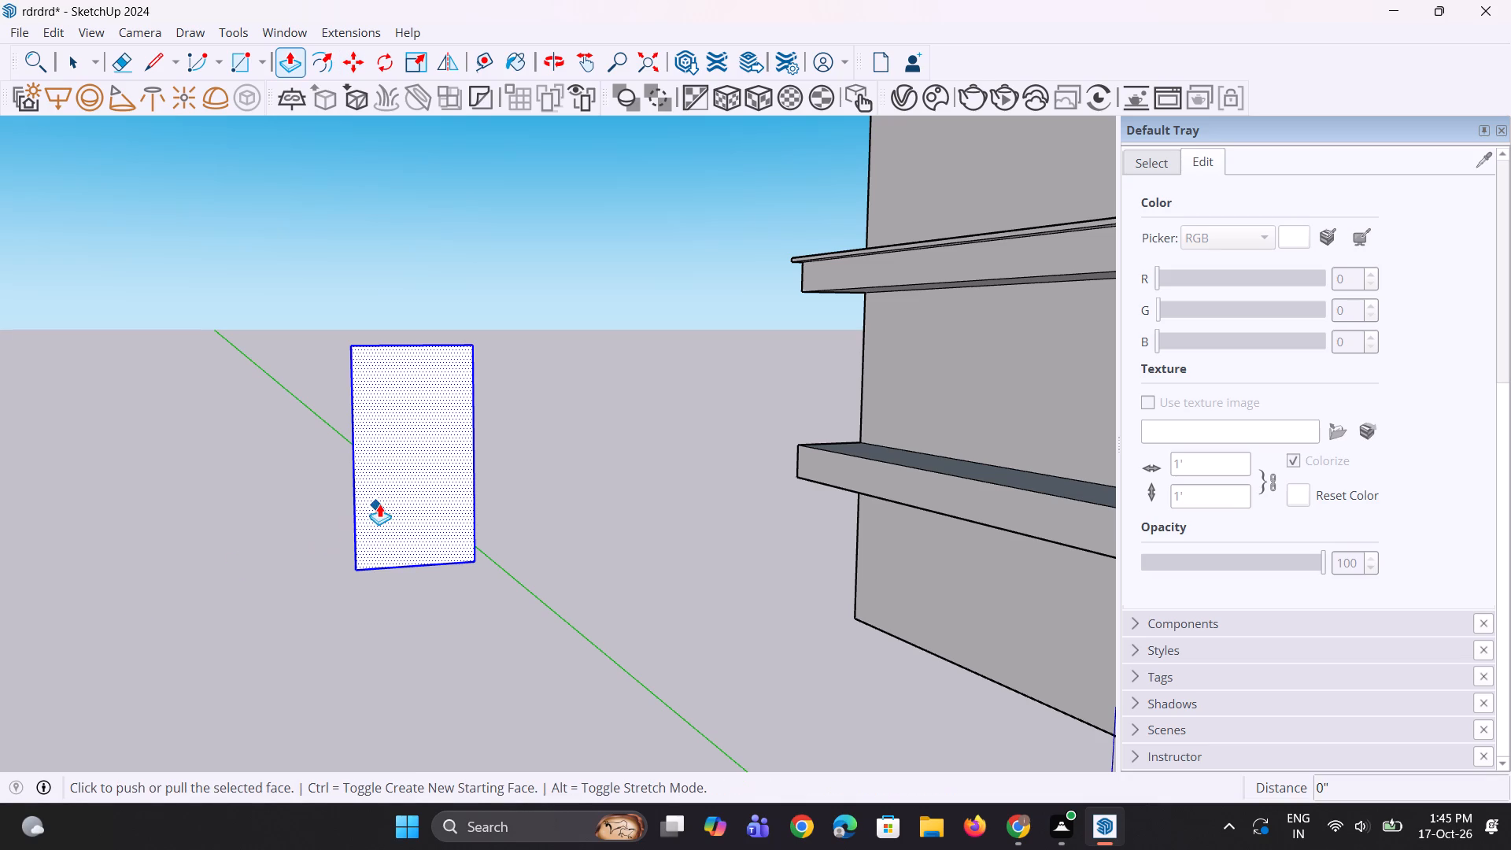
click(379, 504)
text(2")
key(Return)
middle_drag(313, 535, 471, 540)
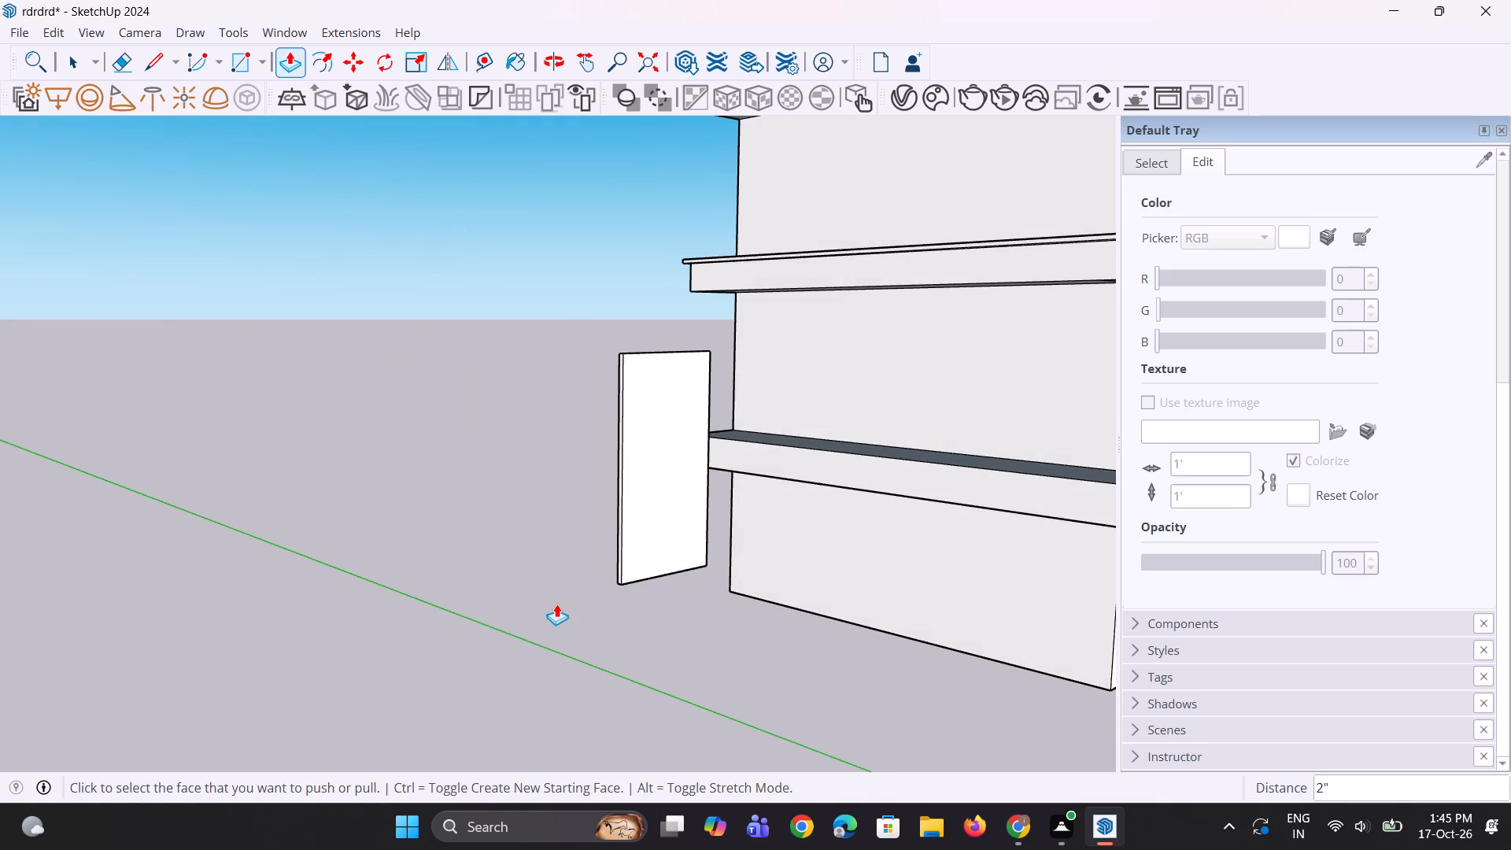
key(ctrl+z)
Extrude the free-standing door face 3" into a solid door panel.
click(649, 541)
text(3")
key(Return)
middle_drag(630, 639, 567, 635)
key(space)
key(space)
click(537, 627)
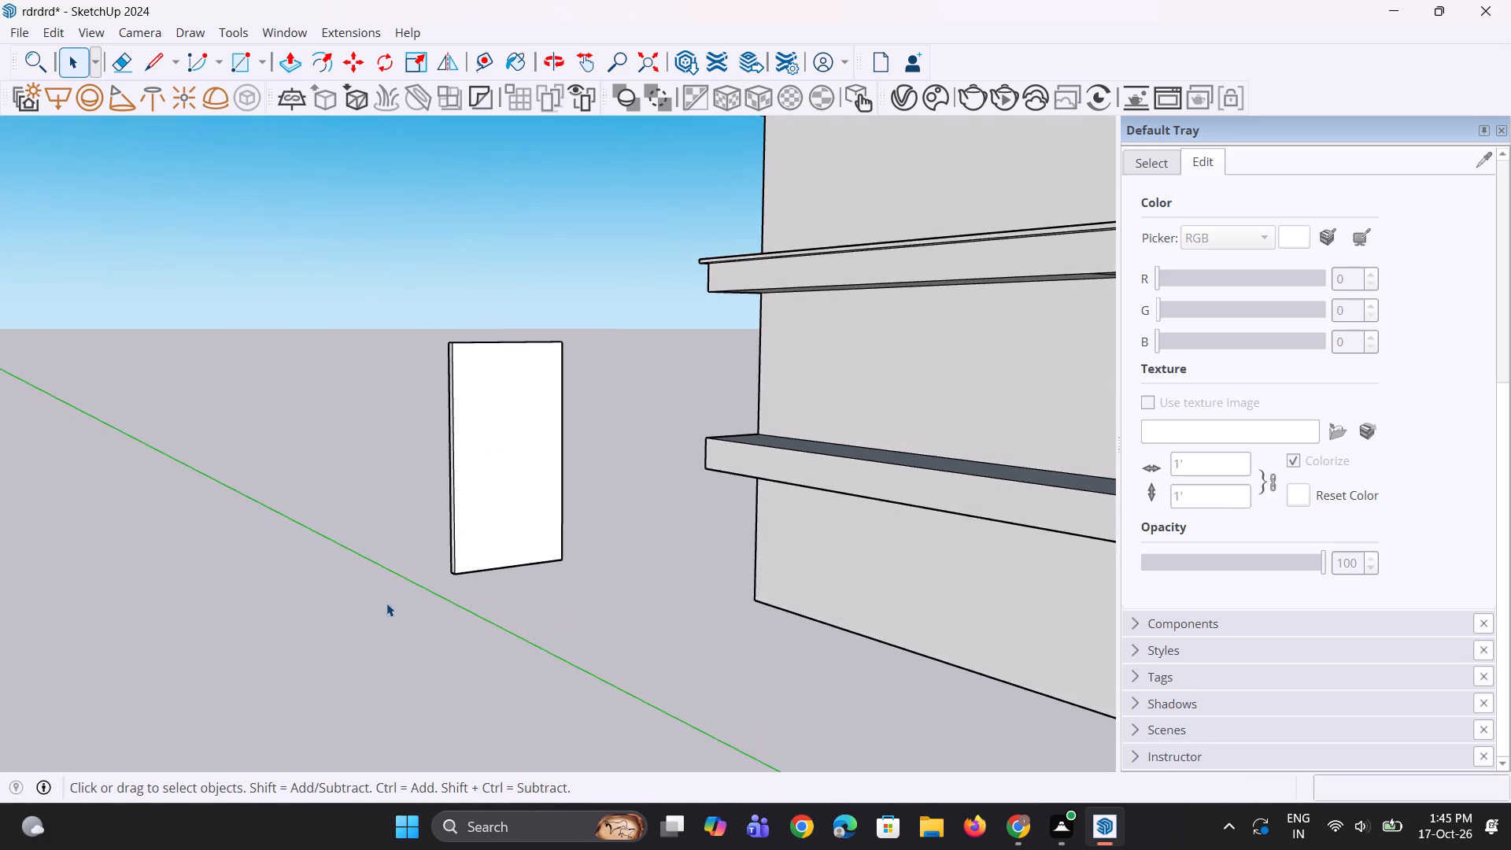
Draw two lines about 4' long on the door panel's face, joining the top edge's midpoint to both side edges' midpoints.
scroll(377, 603, down, 5)
middle_drag(444, 593, 430, 593)
scroll(423, 504, up, 5)
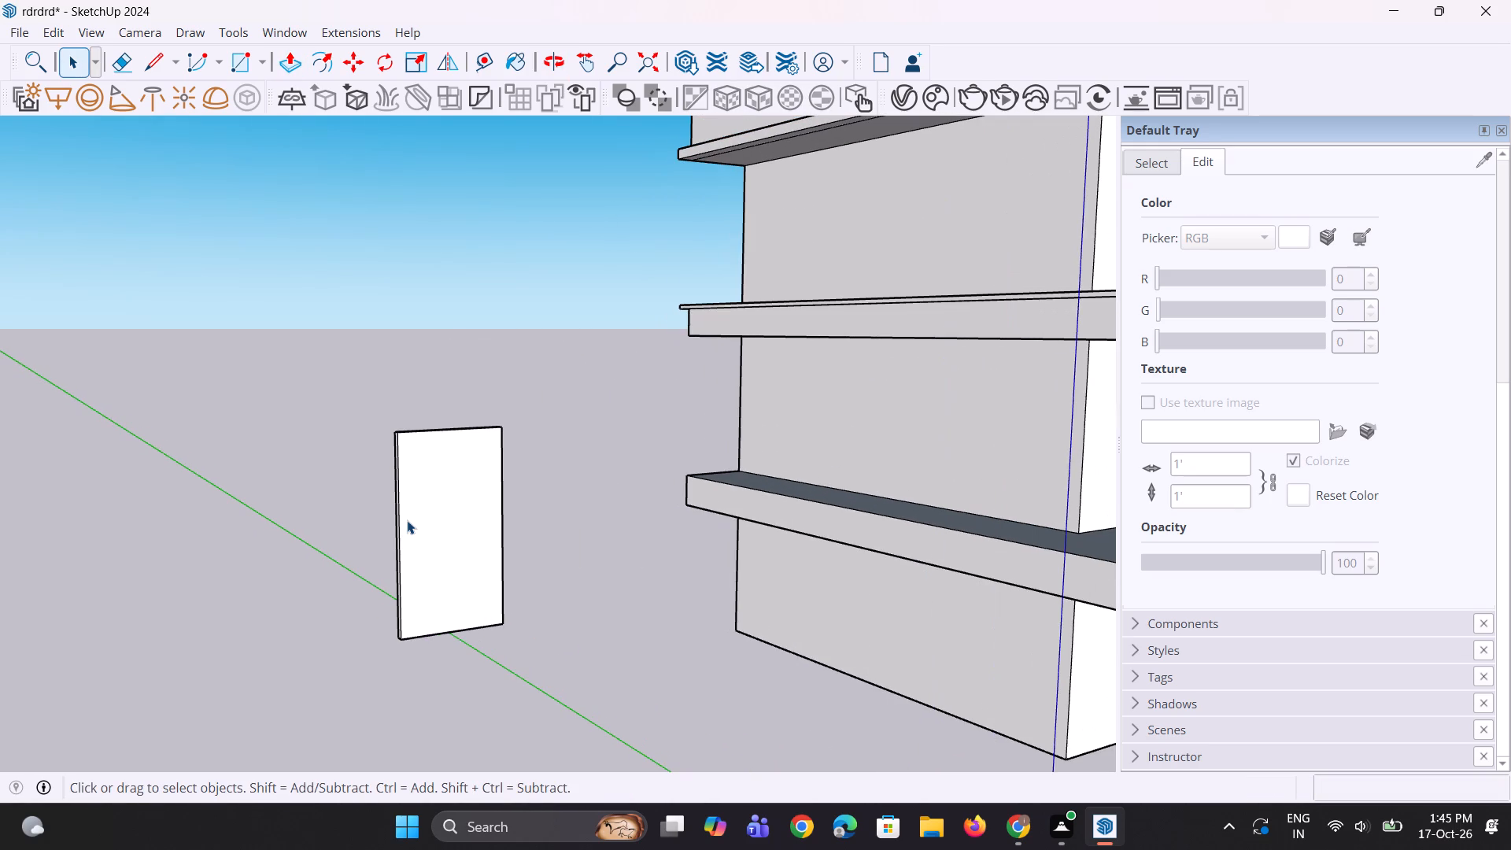
middle_drag(414, 543, 349, 513)
key(l)
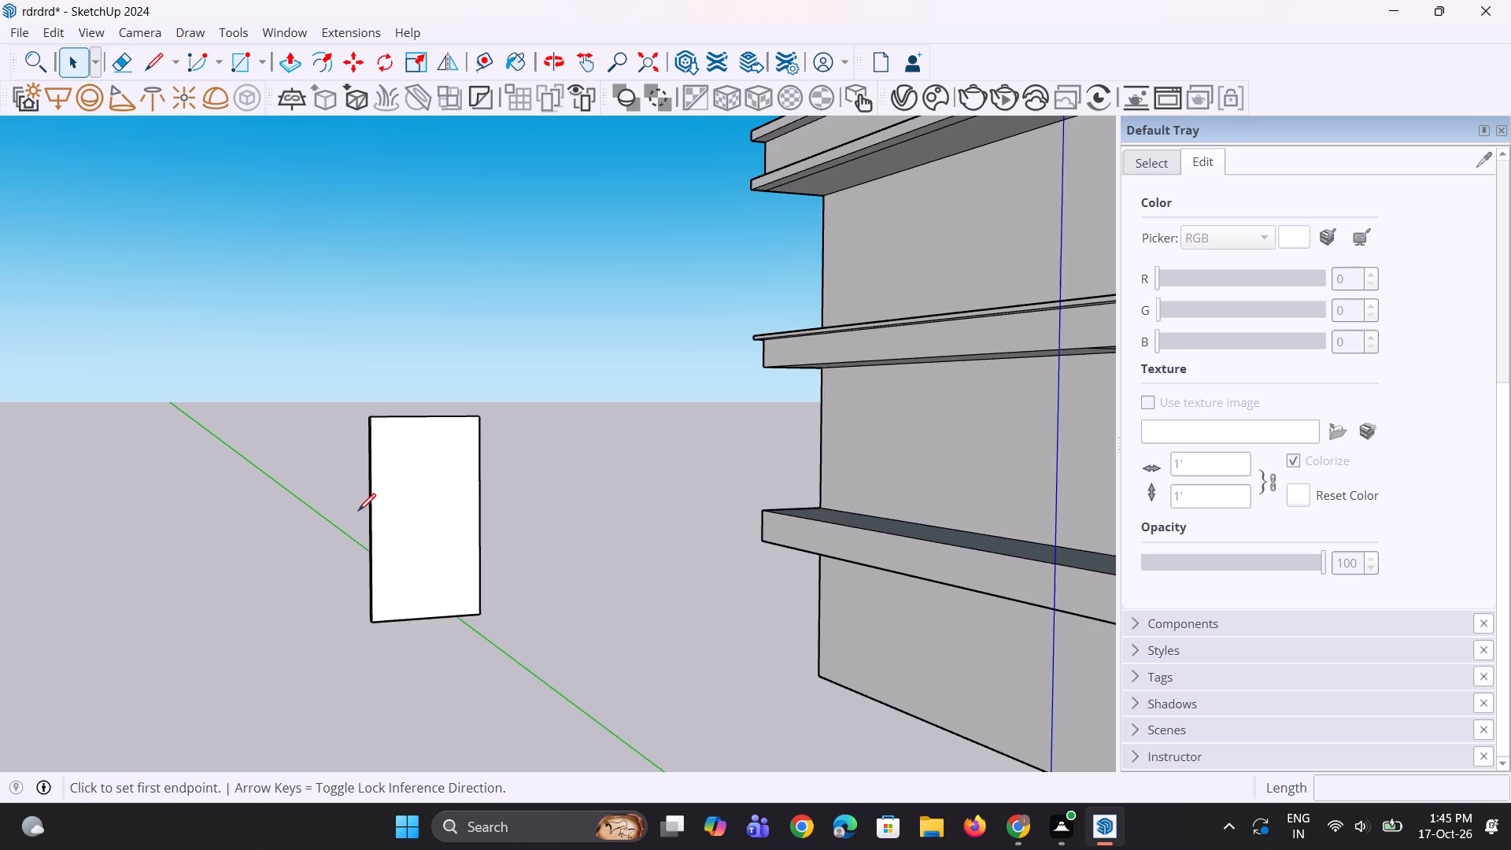
scroll(355, 508, up, 8)
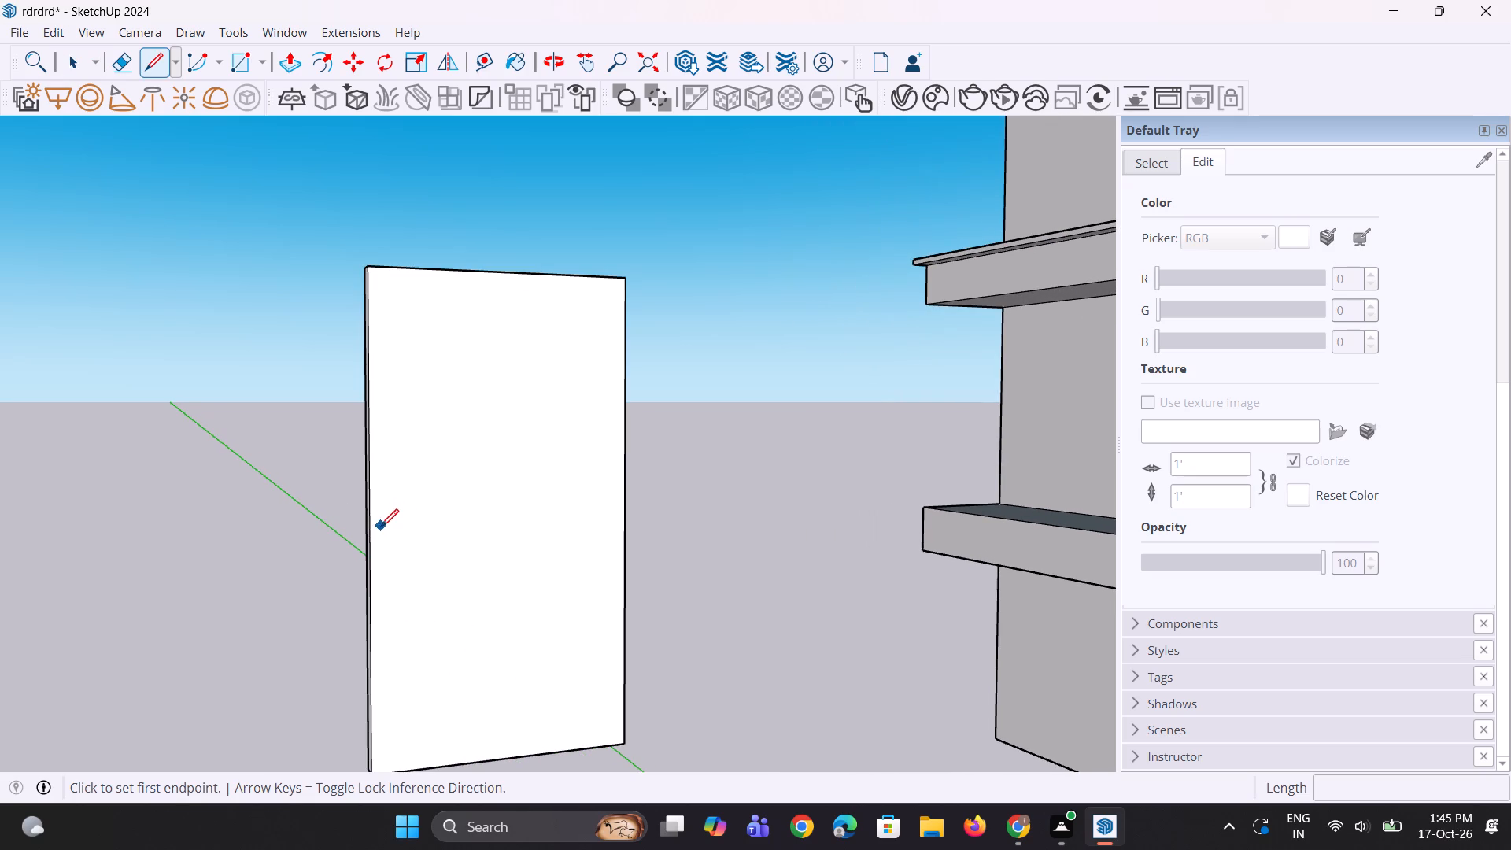
click(373, 525)
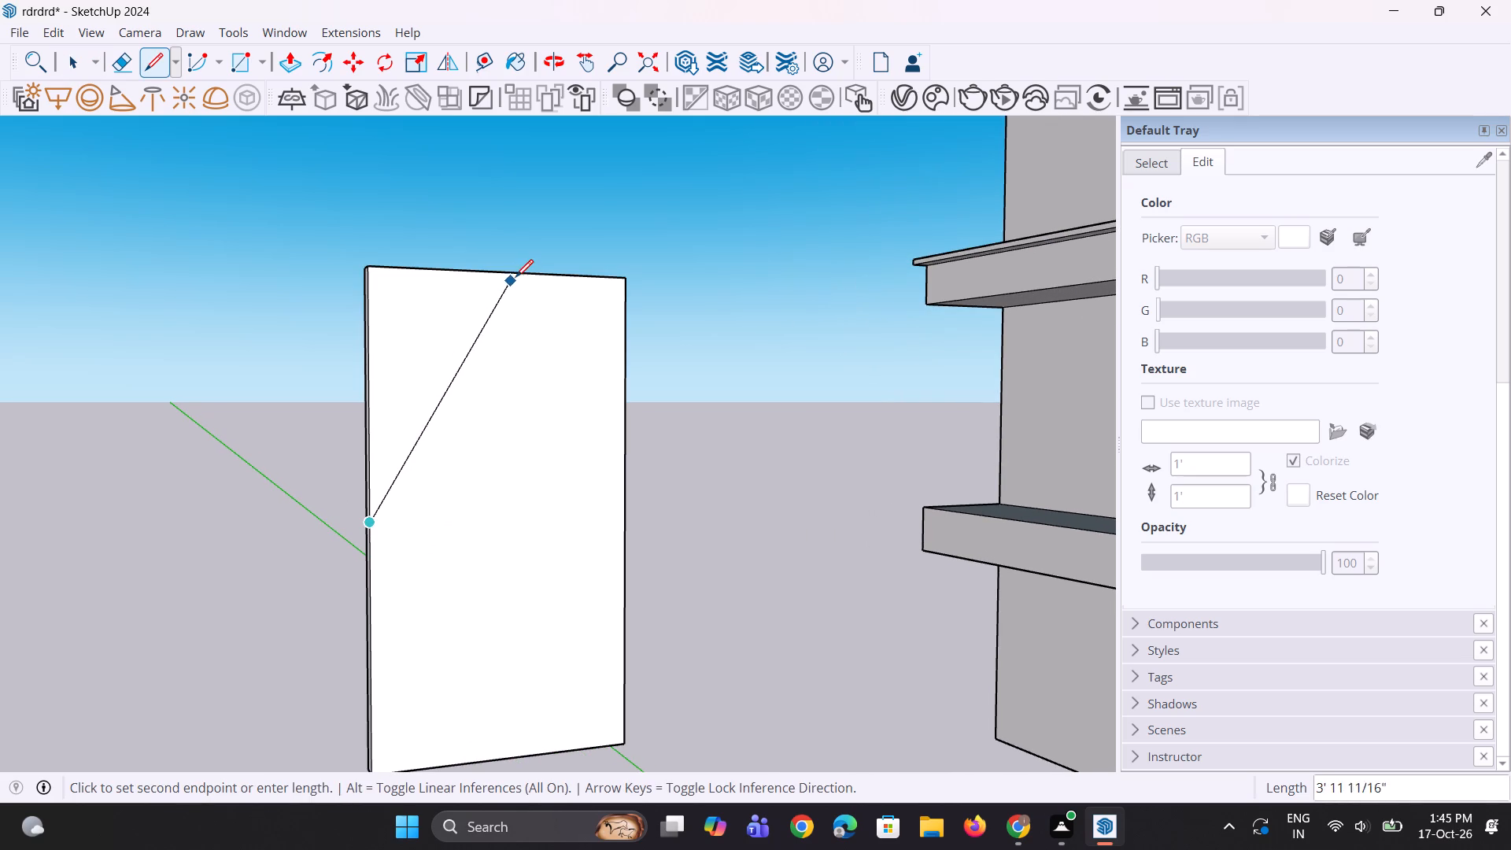
click(505, 273)
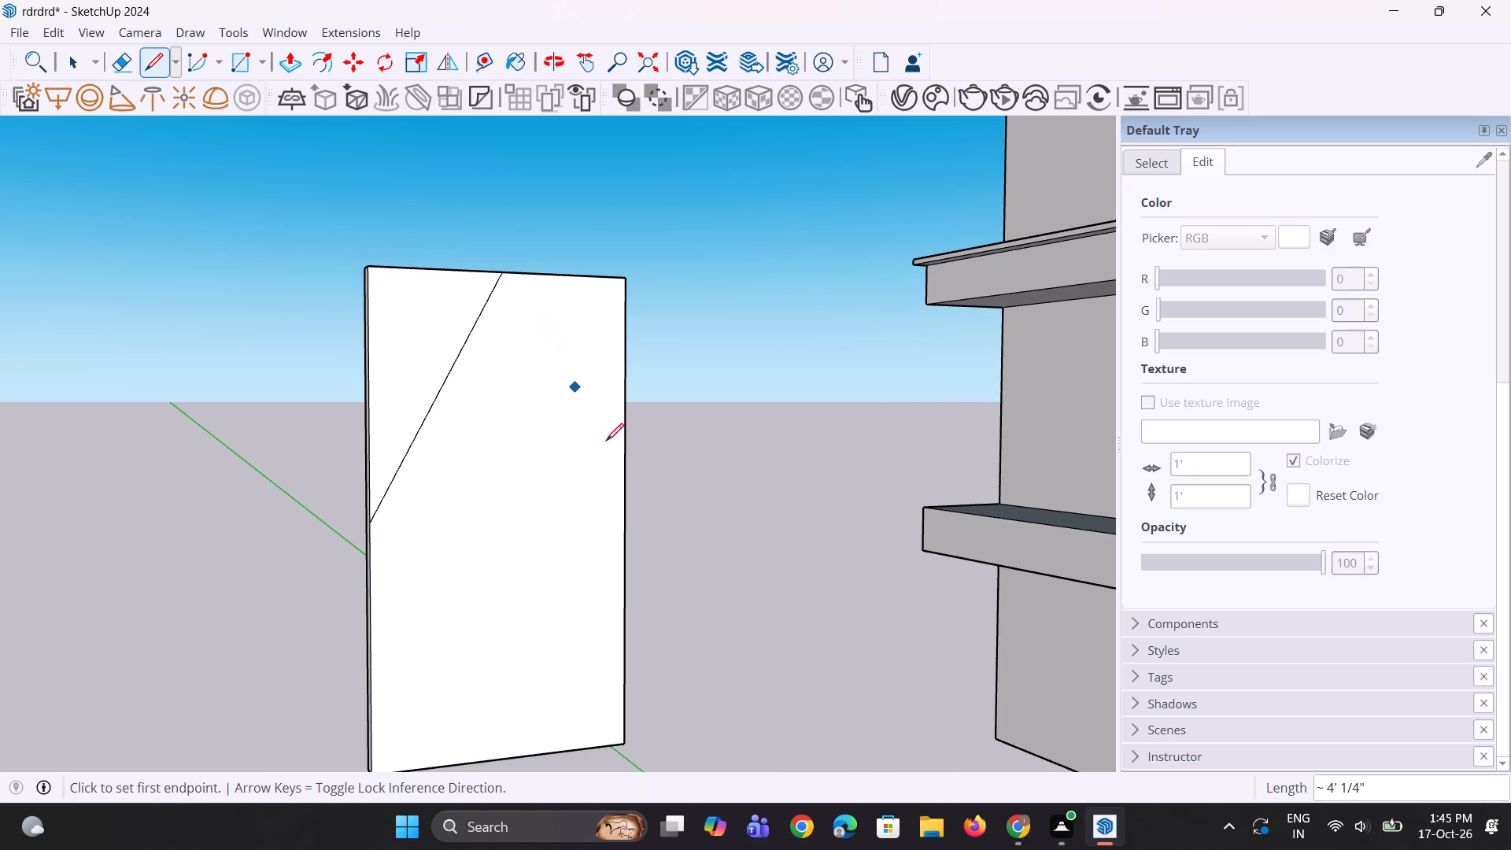
click(504, 272)
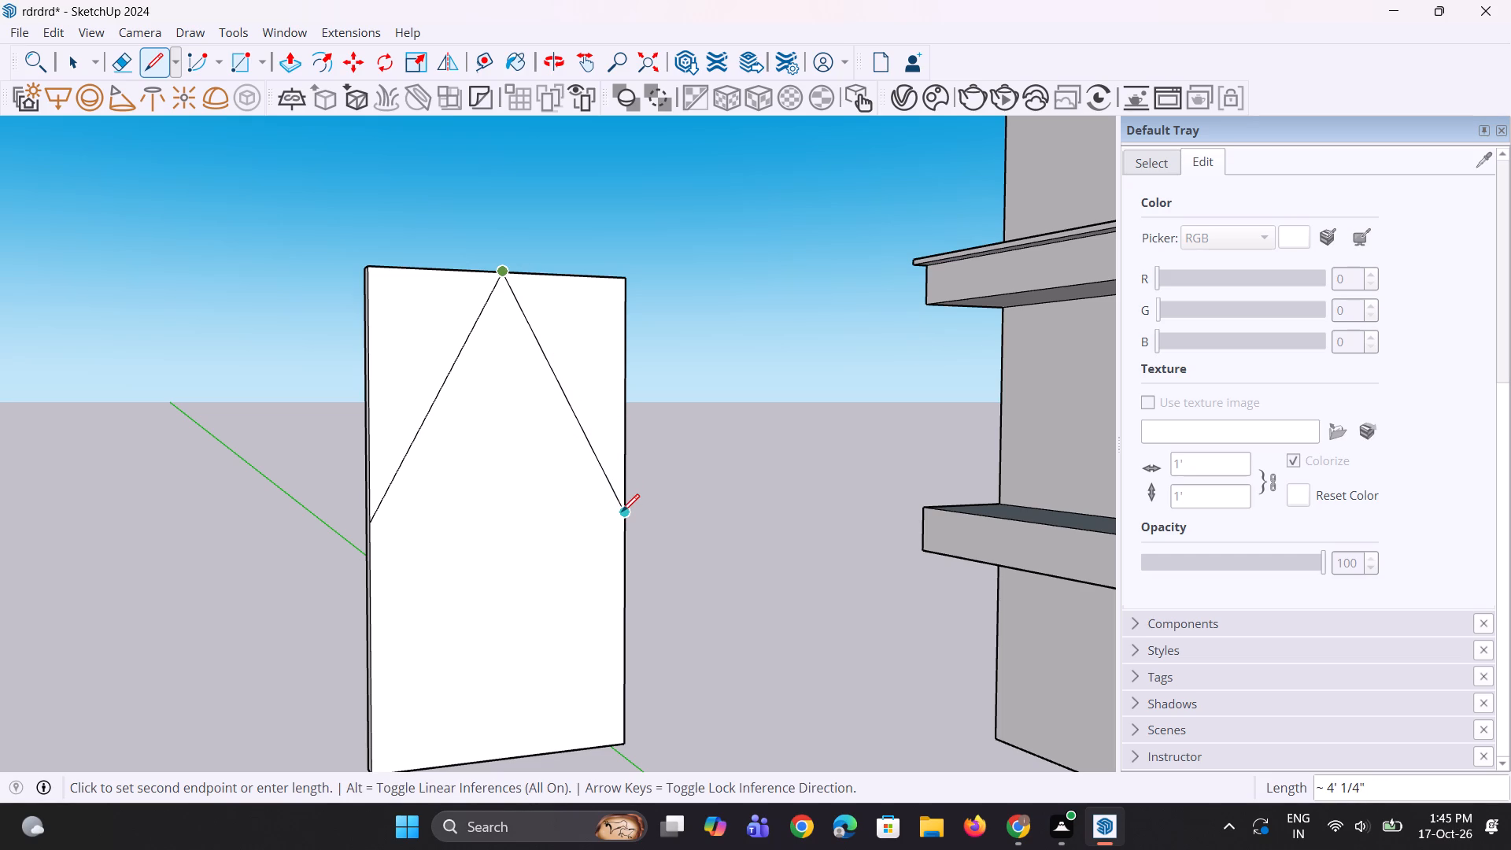
click(622, 512)
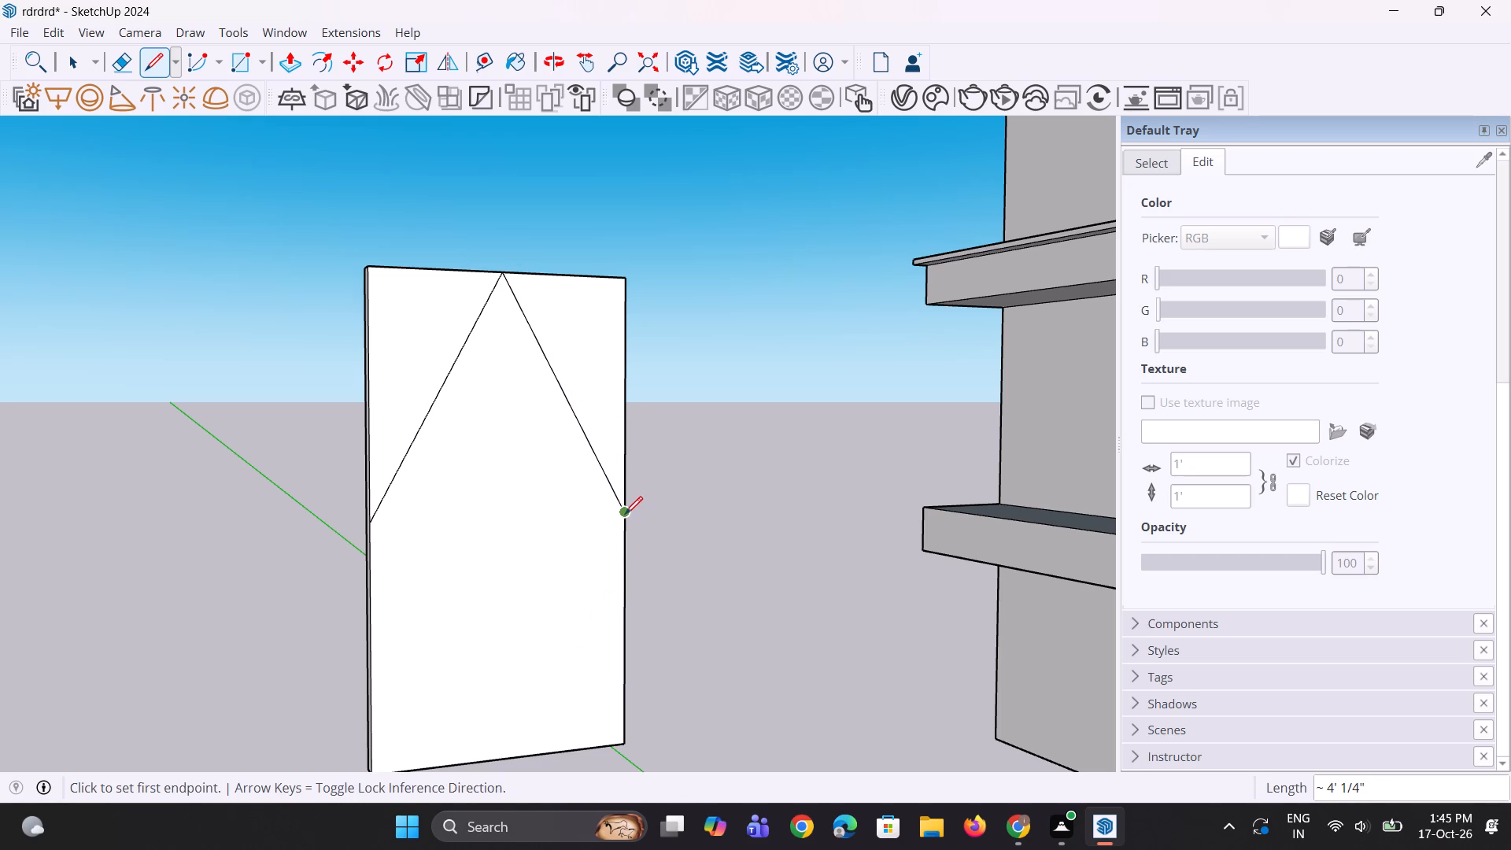
Complete the diamond on the door panel with two lines about 4' long from the side midpoints to the bottom edge's midpoint.
click(625, 514)
scroll(577, 635, down, 3)
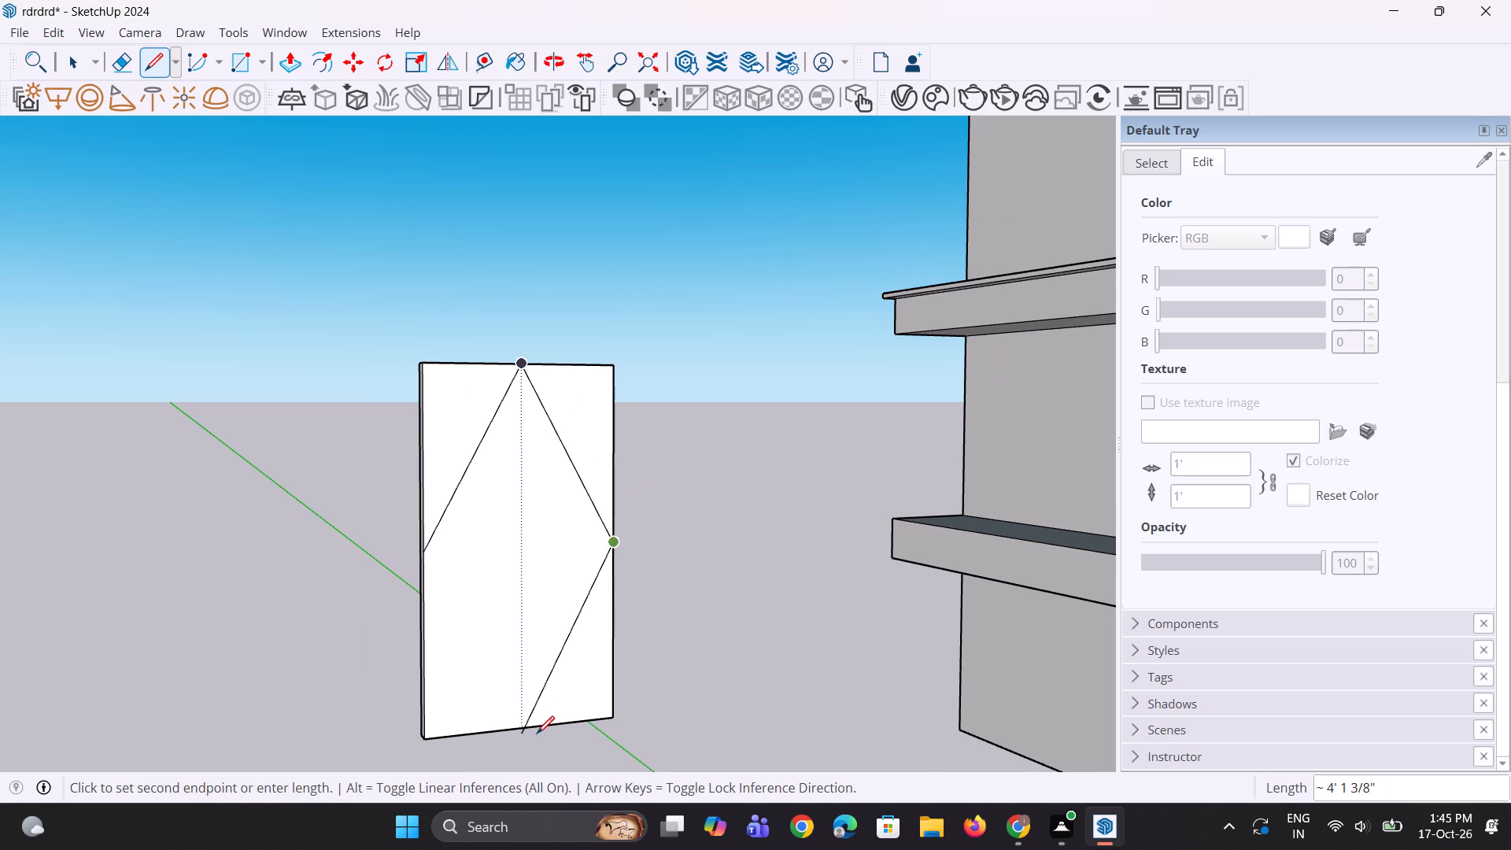
click(519, 726)
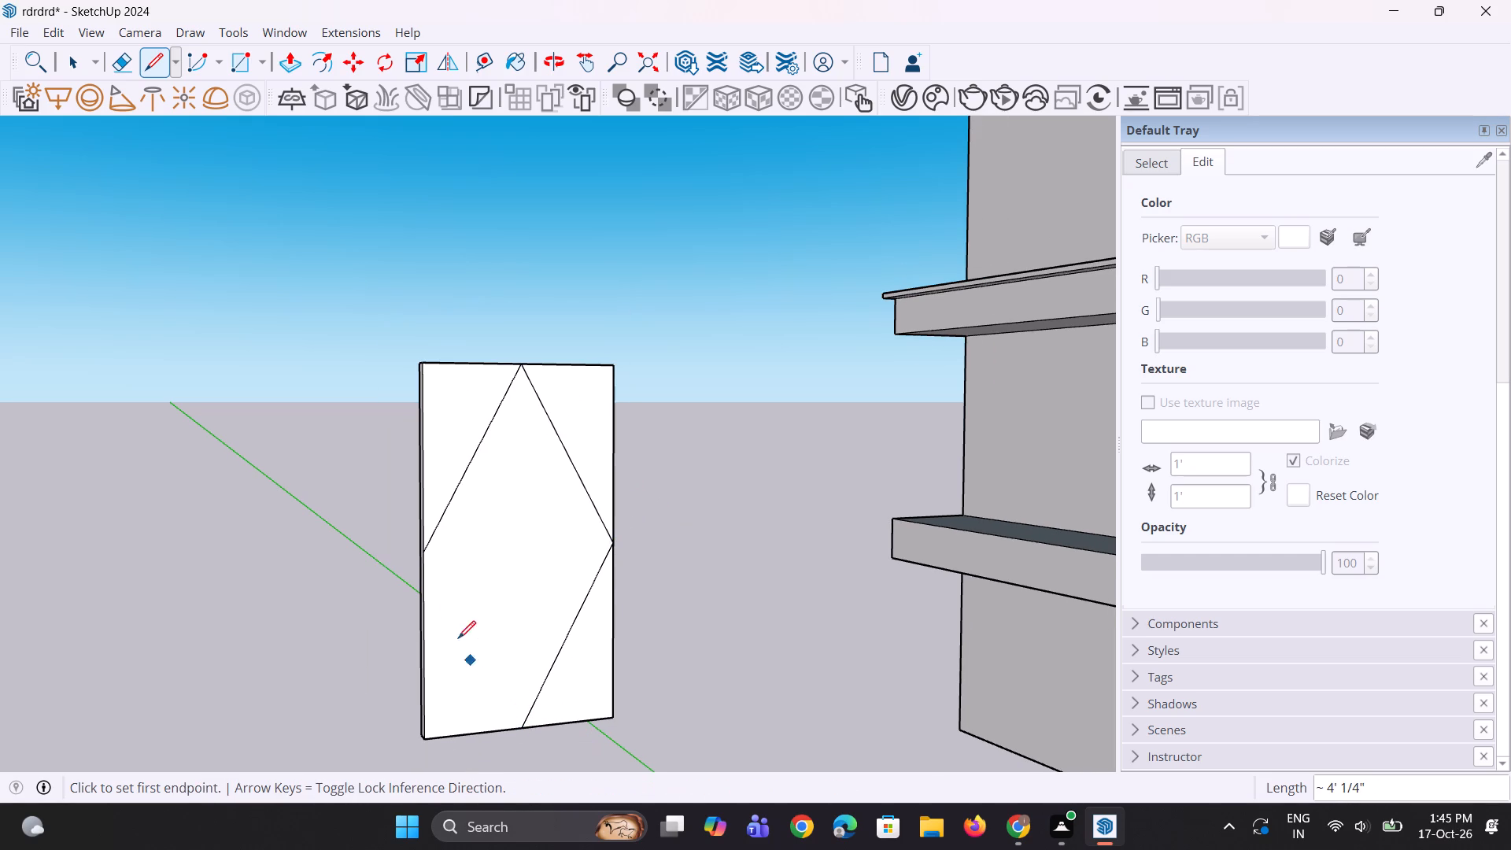
click(422, 556)
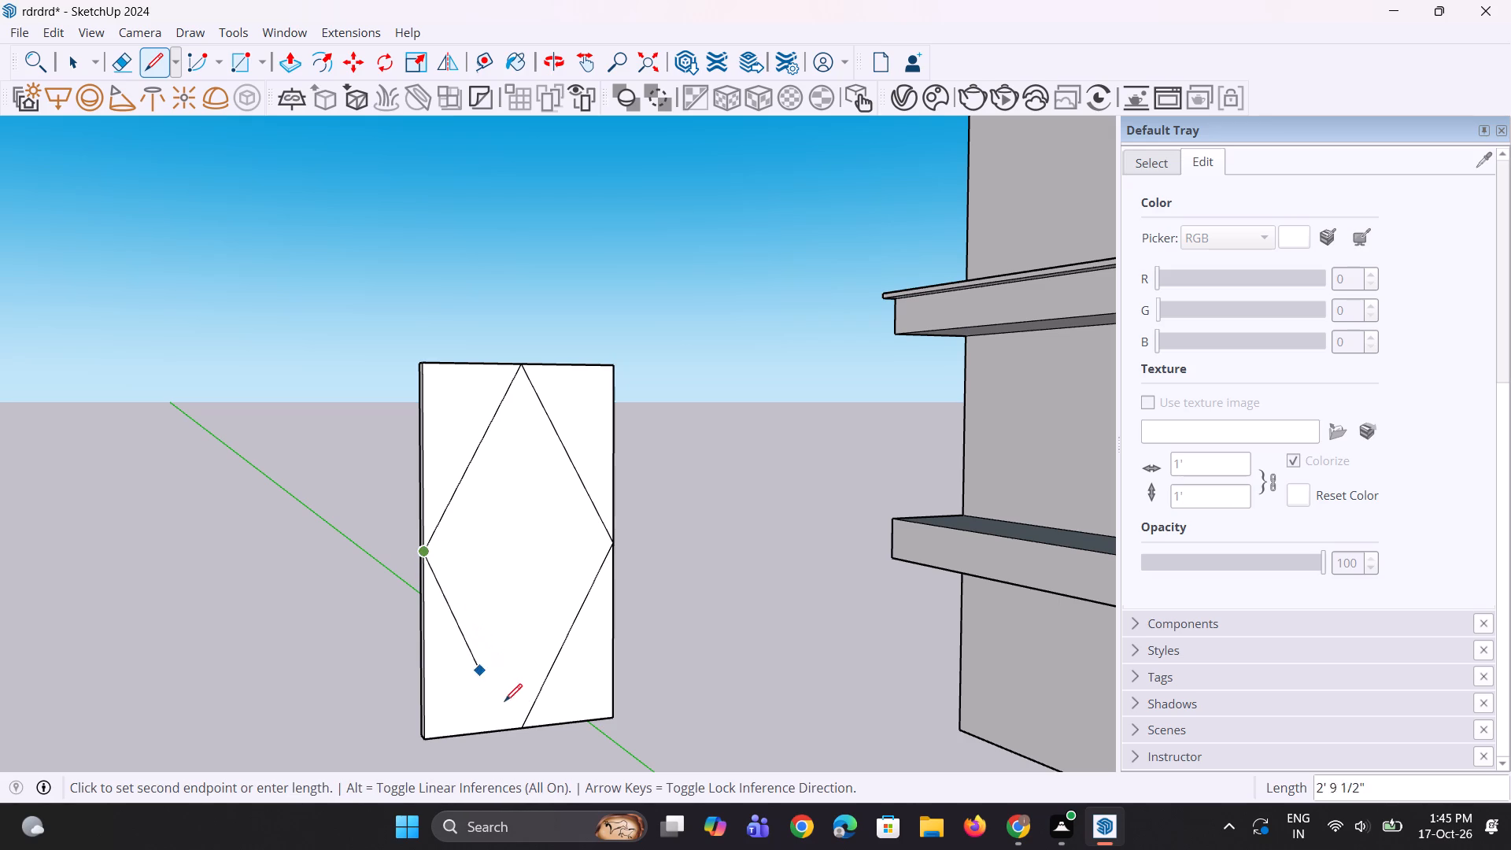
click(516, 731)
middle_drag(526, 729, 480, 688)
key(space)
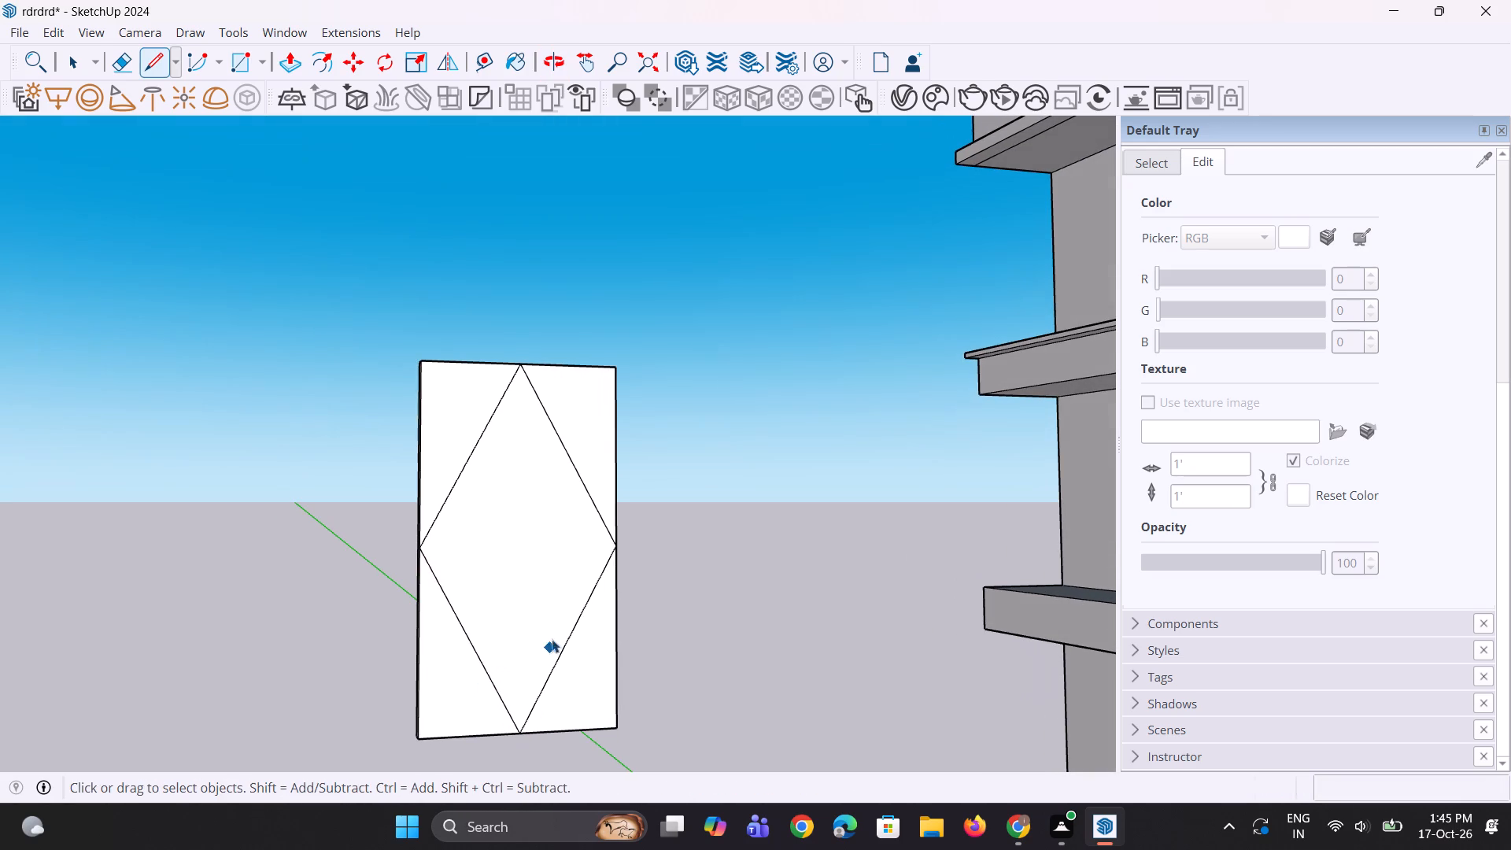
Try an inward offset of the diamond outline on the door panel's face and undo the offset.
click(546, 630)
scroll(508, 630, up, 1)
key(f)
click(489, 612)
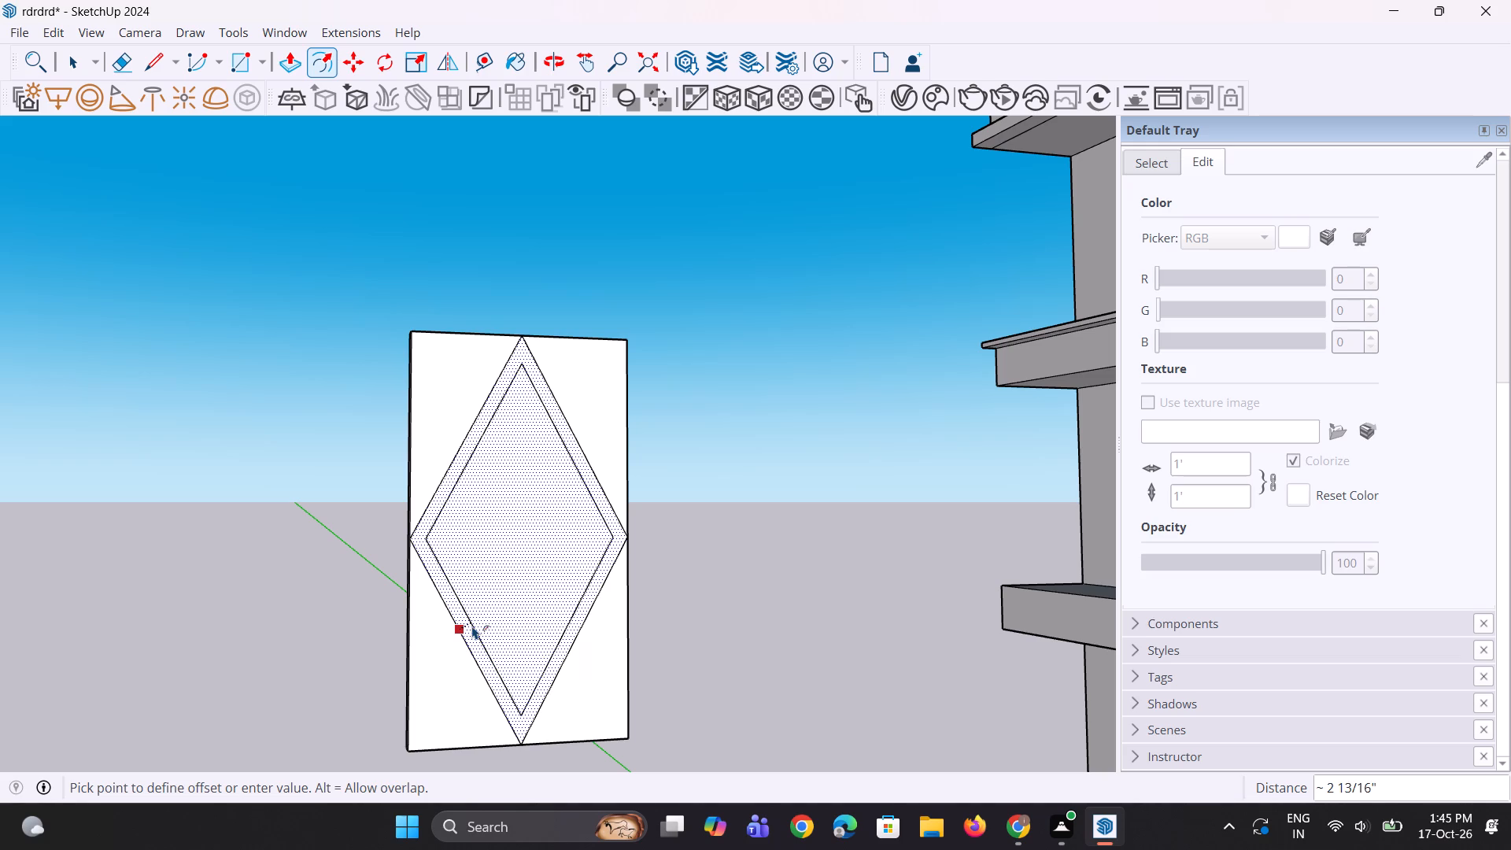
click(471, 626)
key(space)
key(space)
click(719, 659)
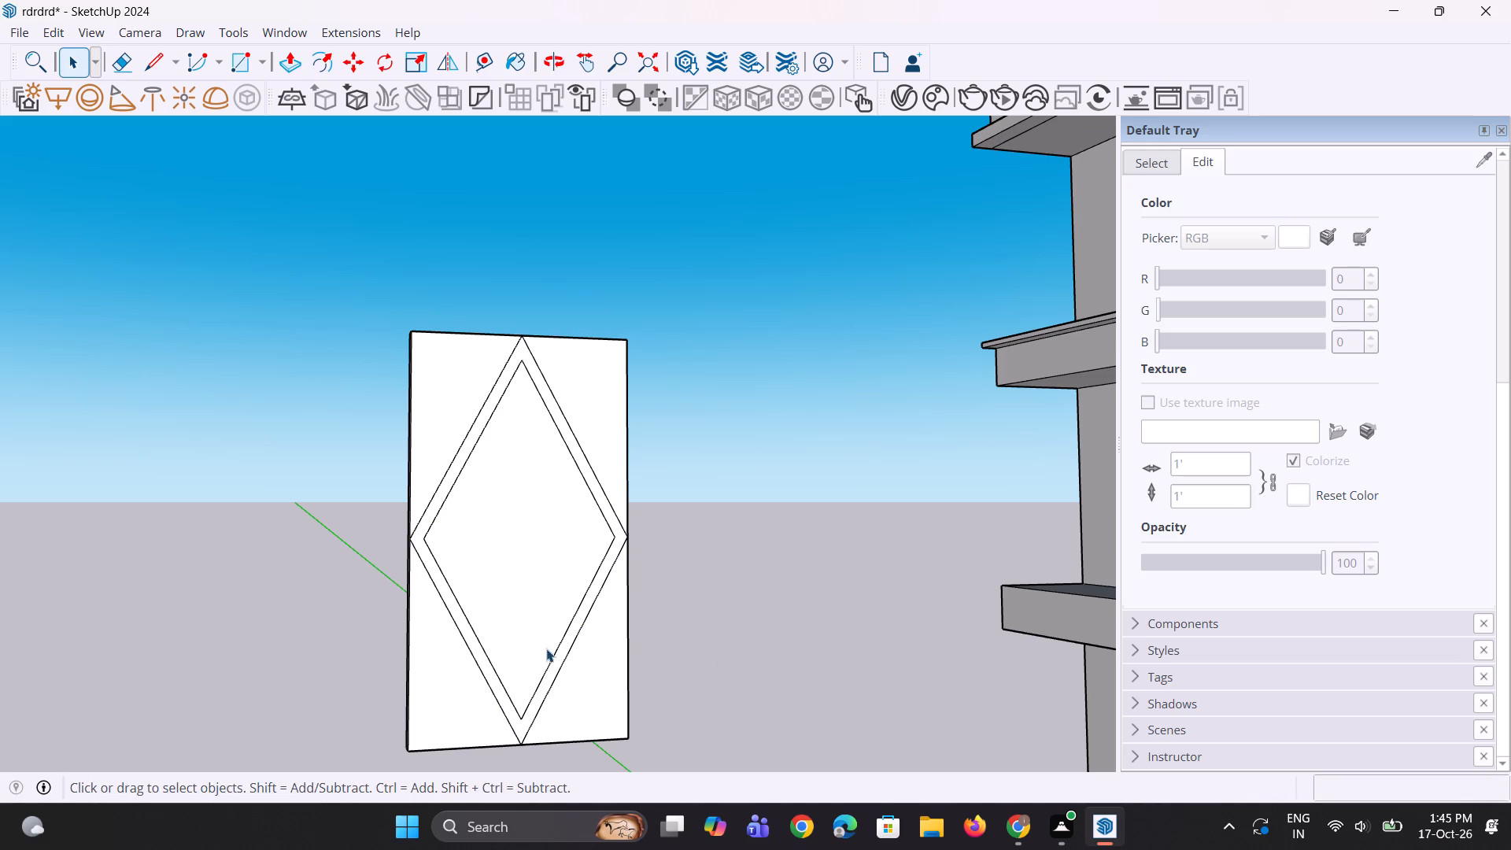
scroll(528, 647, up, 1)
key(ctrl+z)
Offset the diamond outline inward on the door panel's face to form a narrow diamond-shaped border.
scroll(490, 647, up, 2)
click(490, 647)
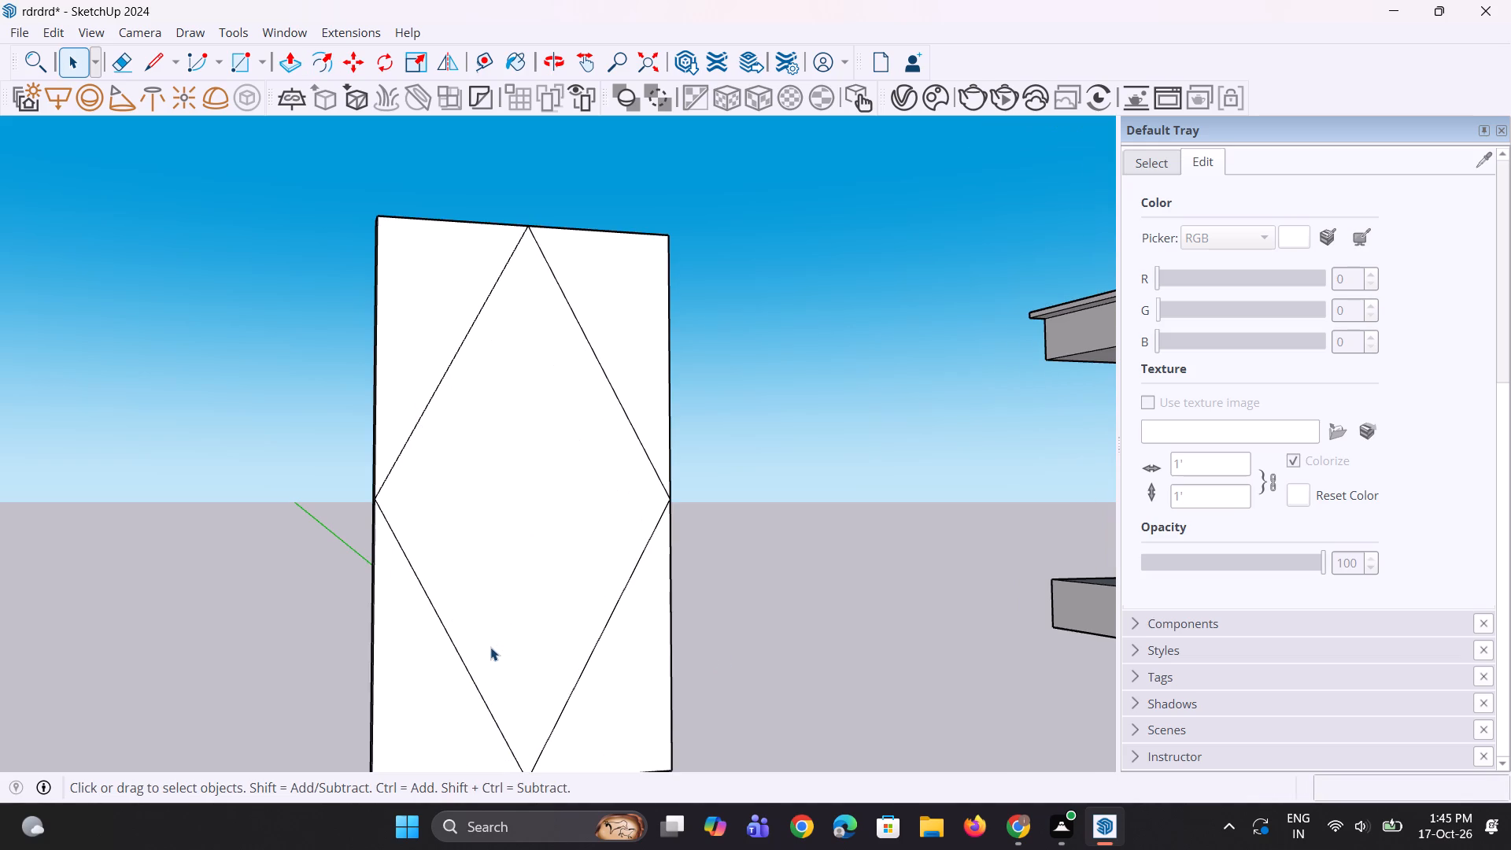
key(f)
click(477, 652)
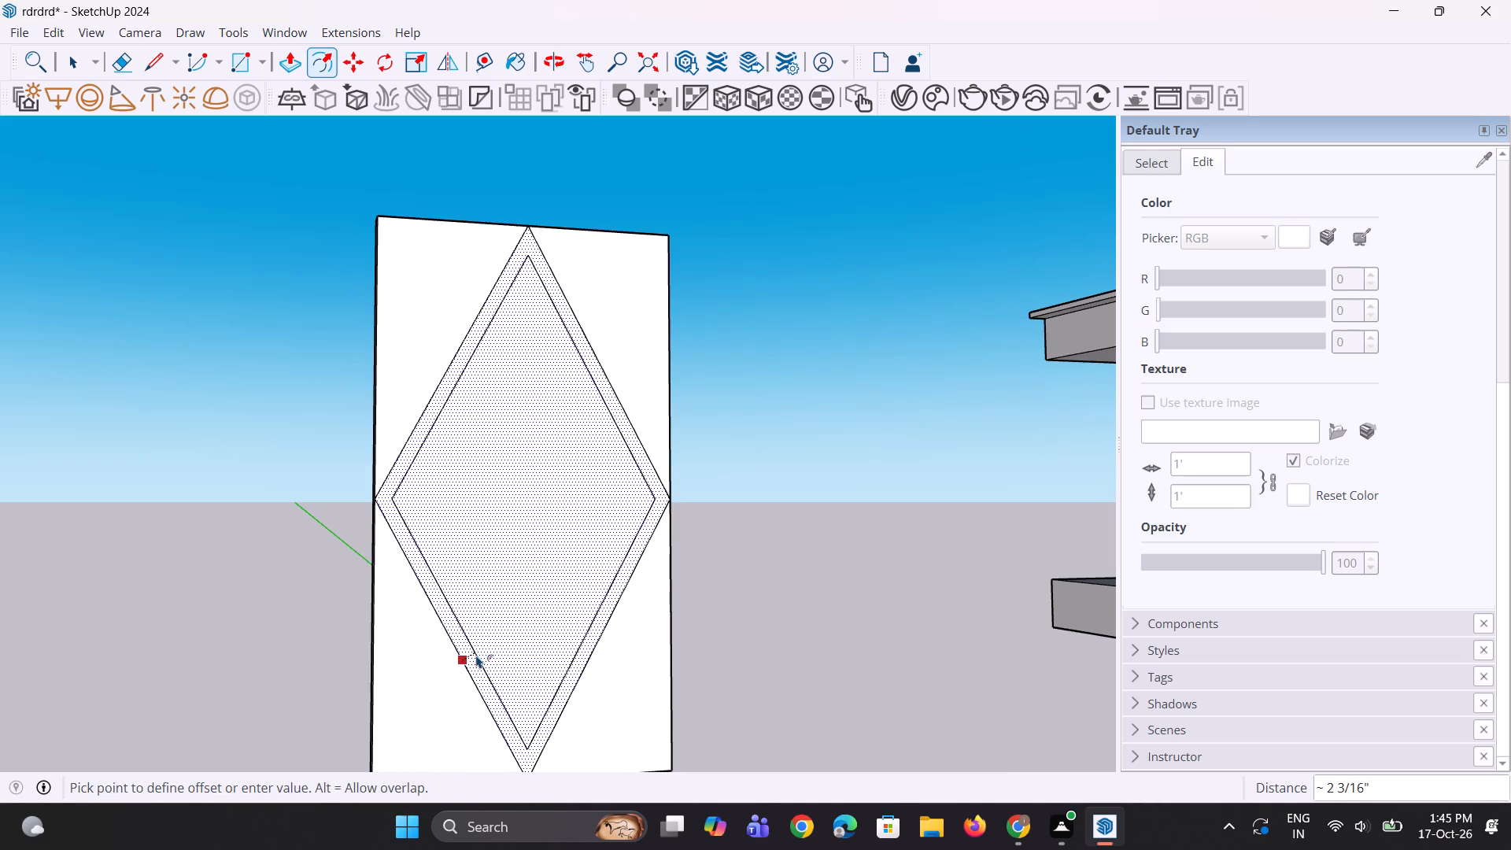
click(471, 655)
key(space)
key(space)
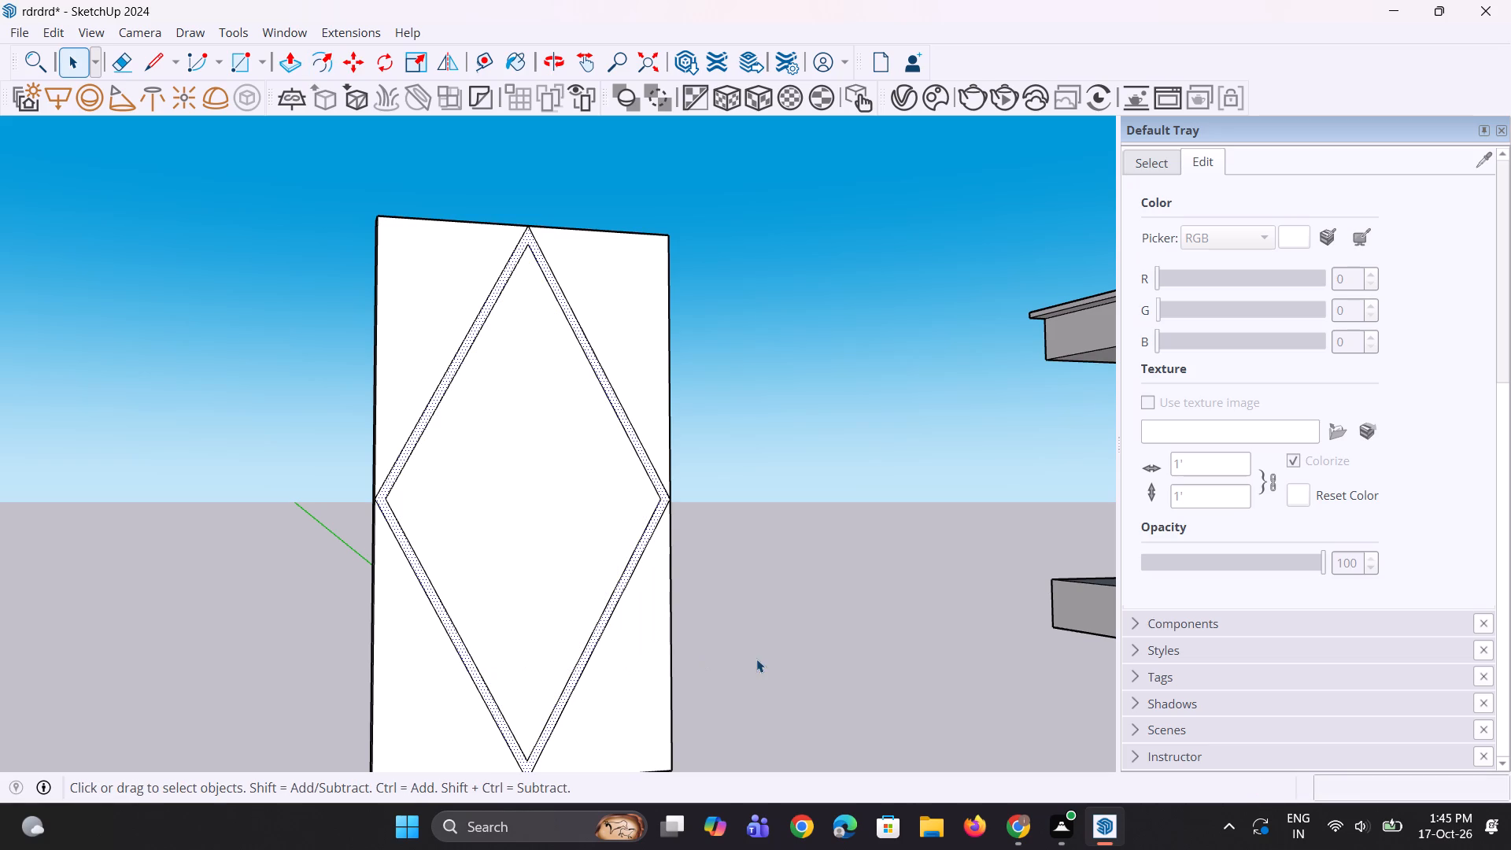
click(759, 660)
Extrude the narrow diamond border outward from the door panel's face by about 7/16".
scroll(593, 624, down, 3)
scroll(643, 547, up, 1)
key(p)
scroll(646, 527, up, 1)
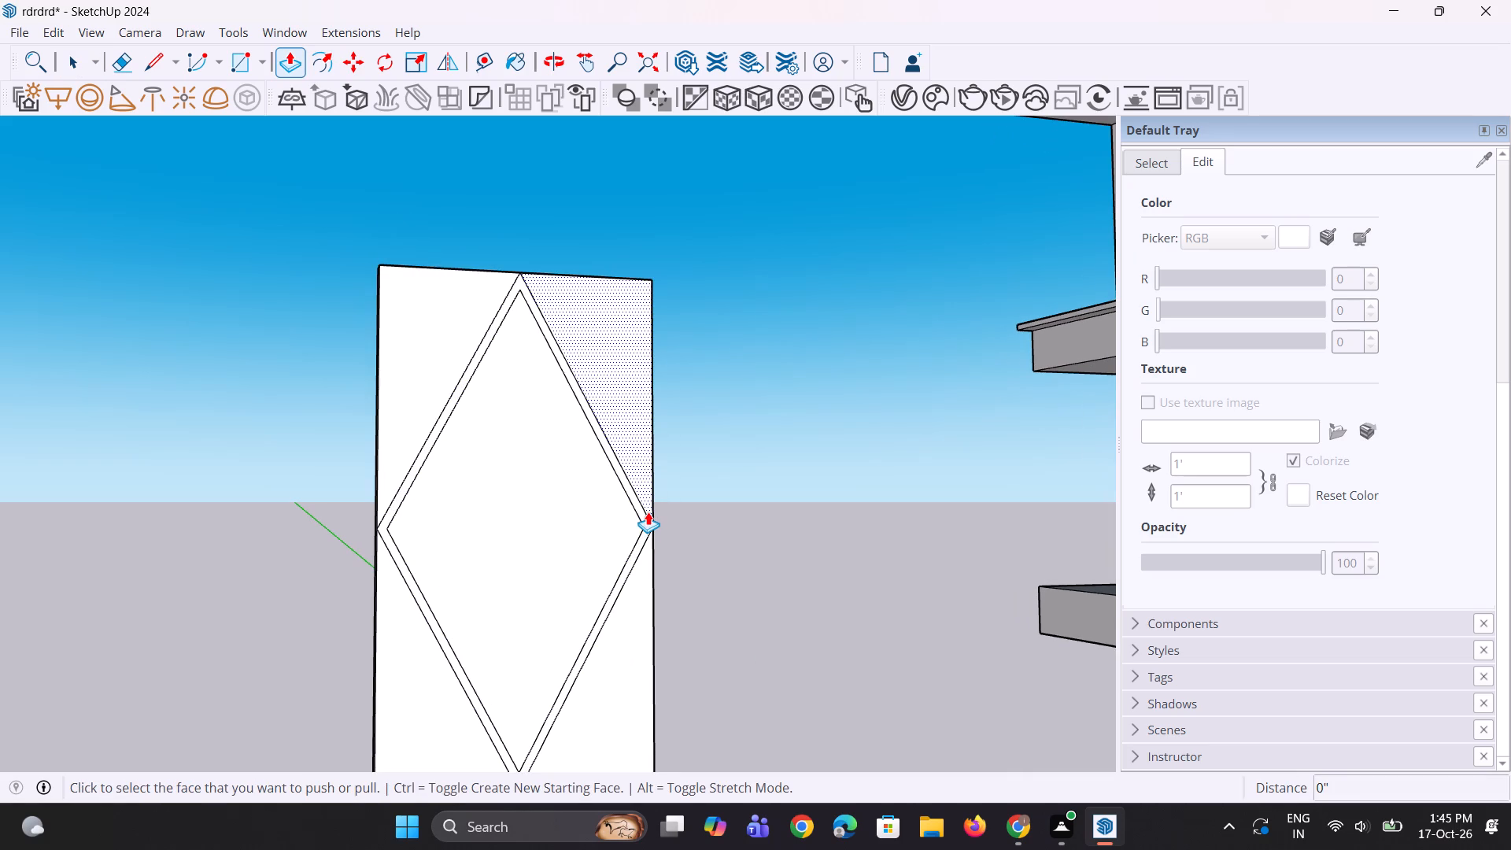
click(645, 517)
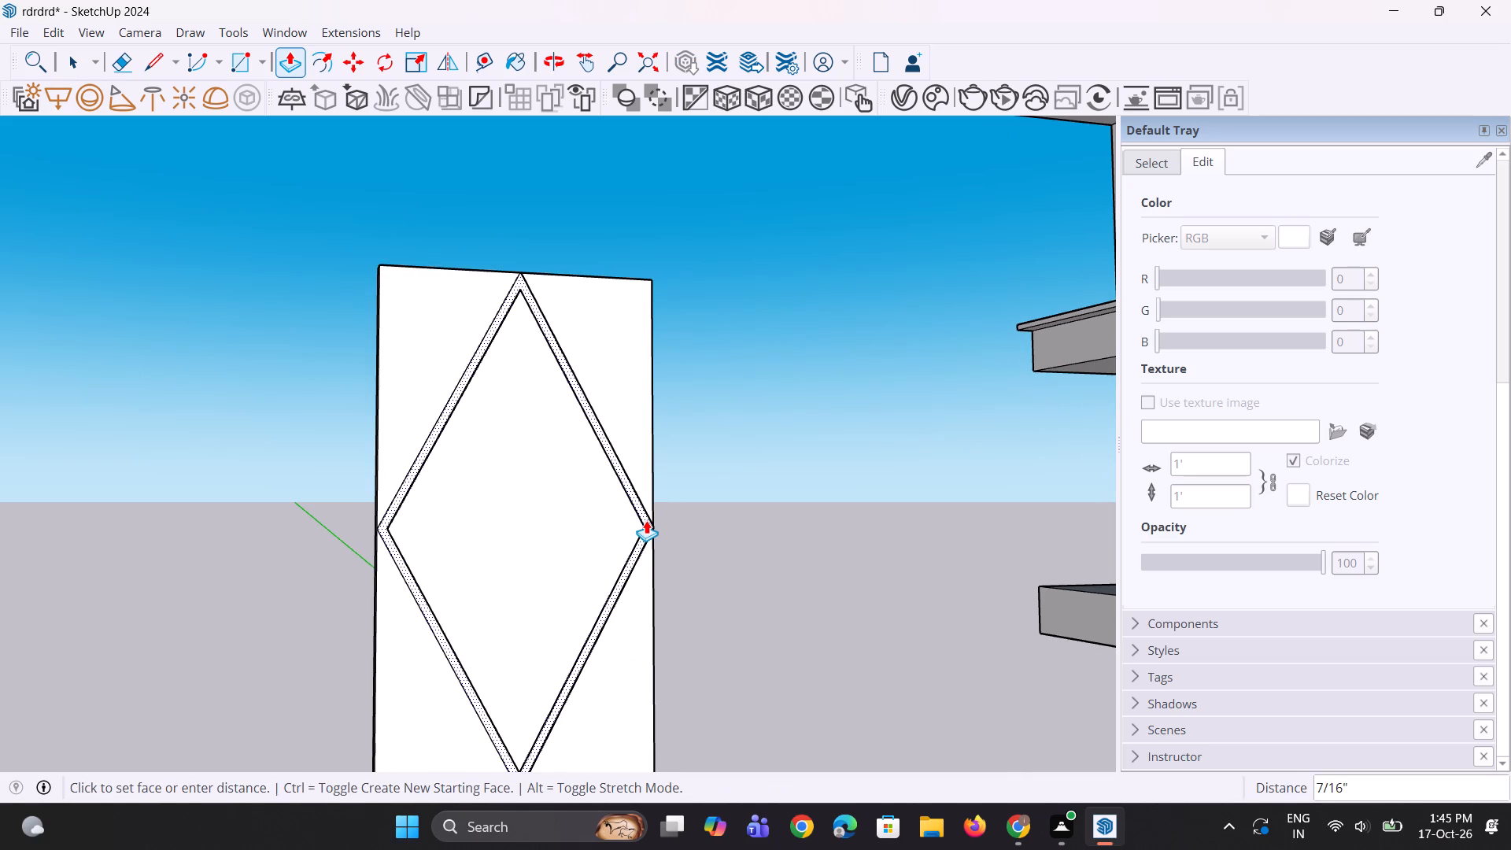
click(646, 520)
middle_drag(518, 592, 798, 608)
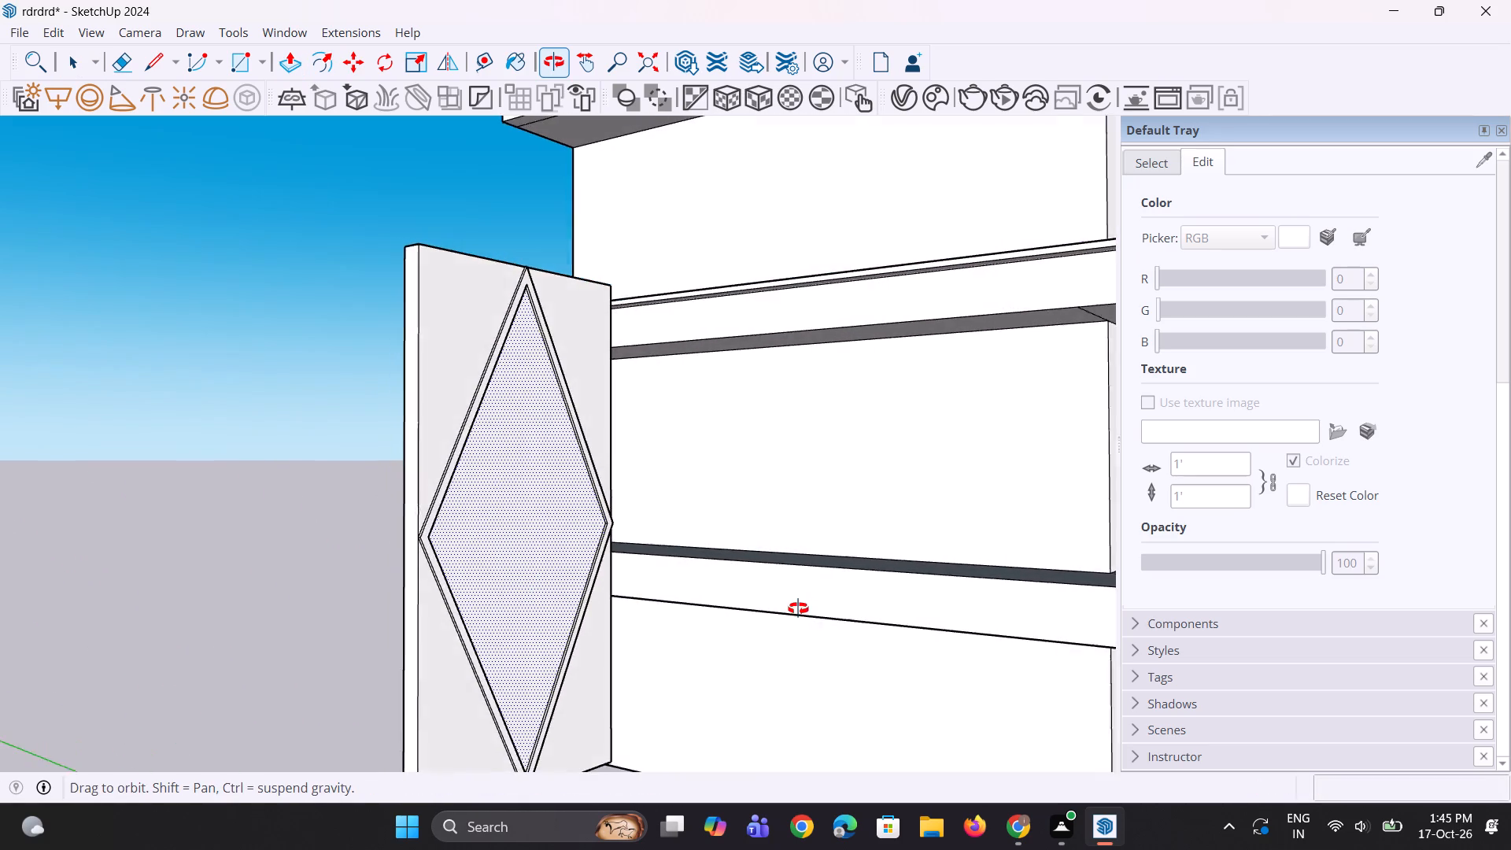
middle_drag(798, 608, 528, 643)
scroll(512, 635, down, 5)
key(space)
click(709, 620)
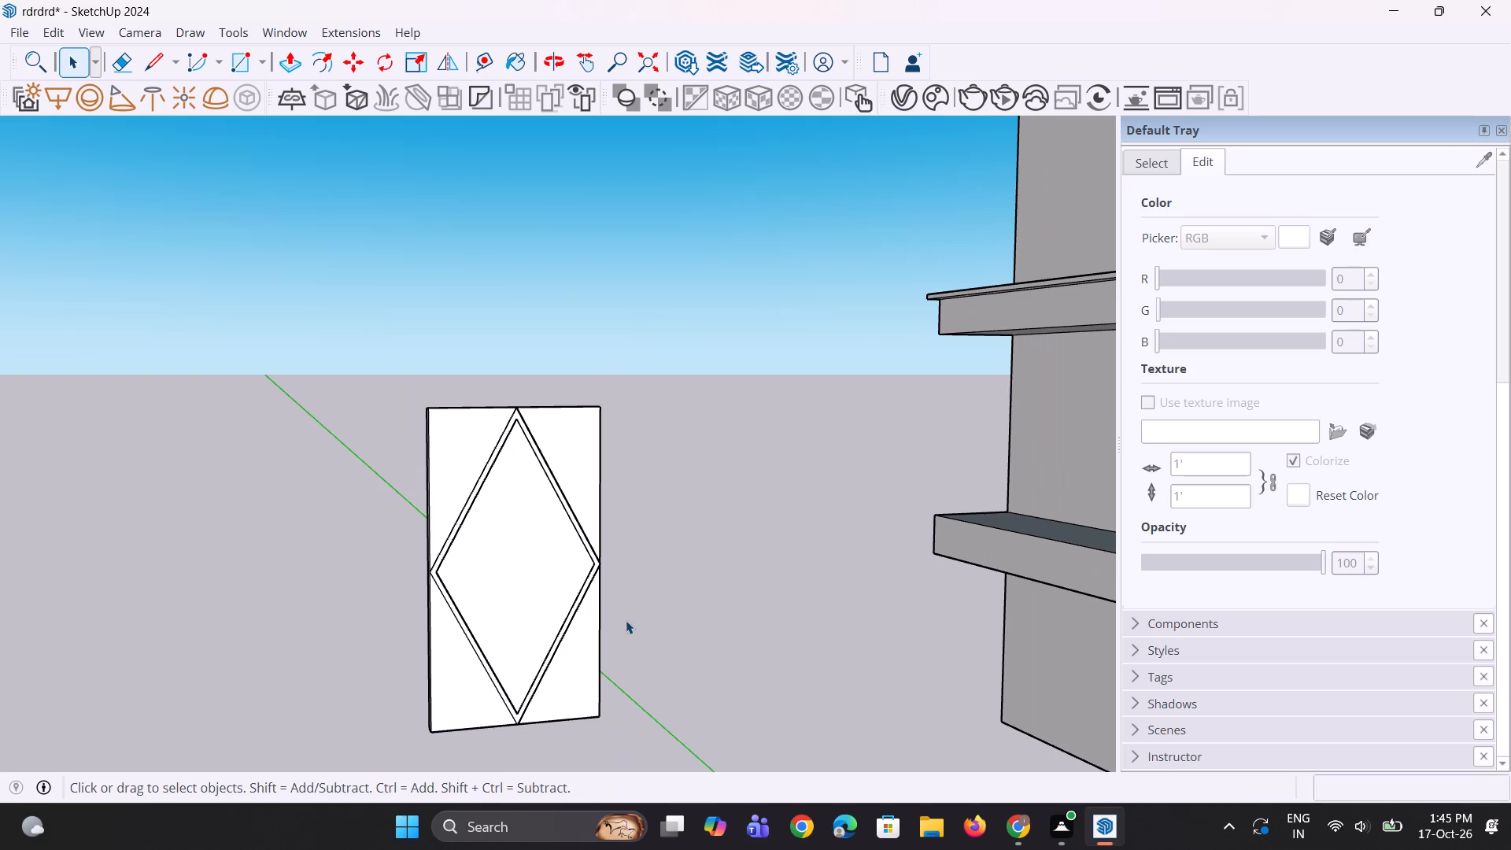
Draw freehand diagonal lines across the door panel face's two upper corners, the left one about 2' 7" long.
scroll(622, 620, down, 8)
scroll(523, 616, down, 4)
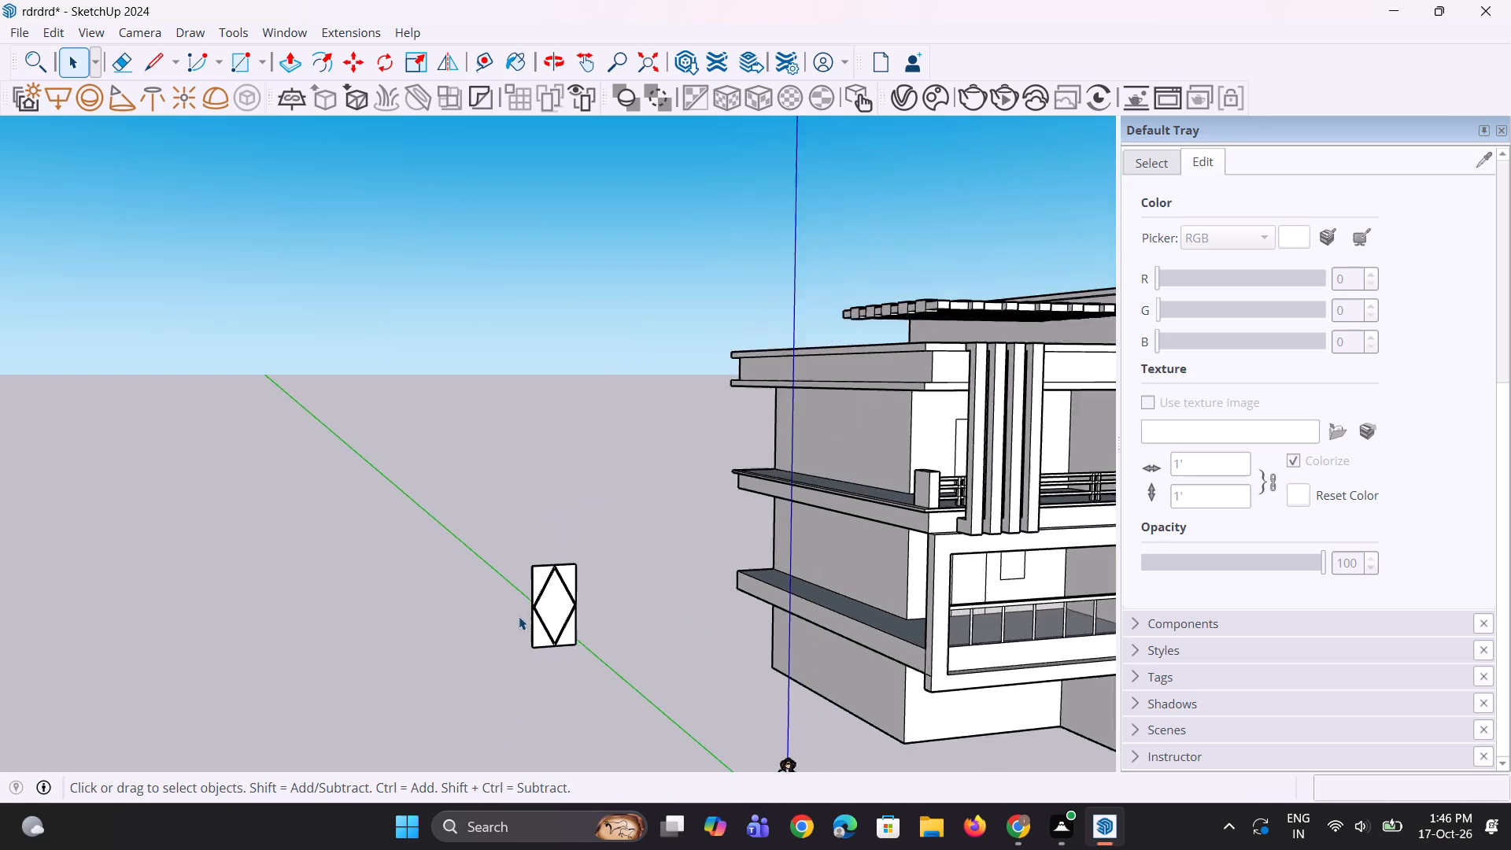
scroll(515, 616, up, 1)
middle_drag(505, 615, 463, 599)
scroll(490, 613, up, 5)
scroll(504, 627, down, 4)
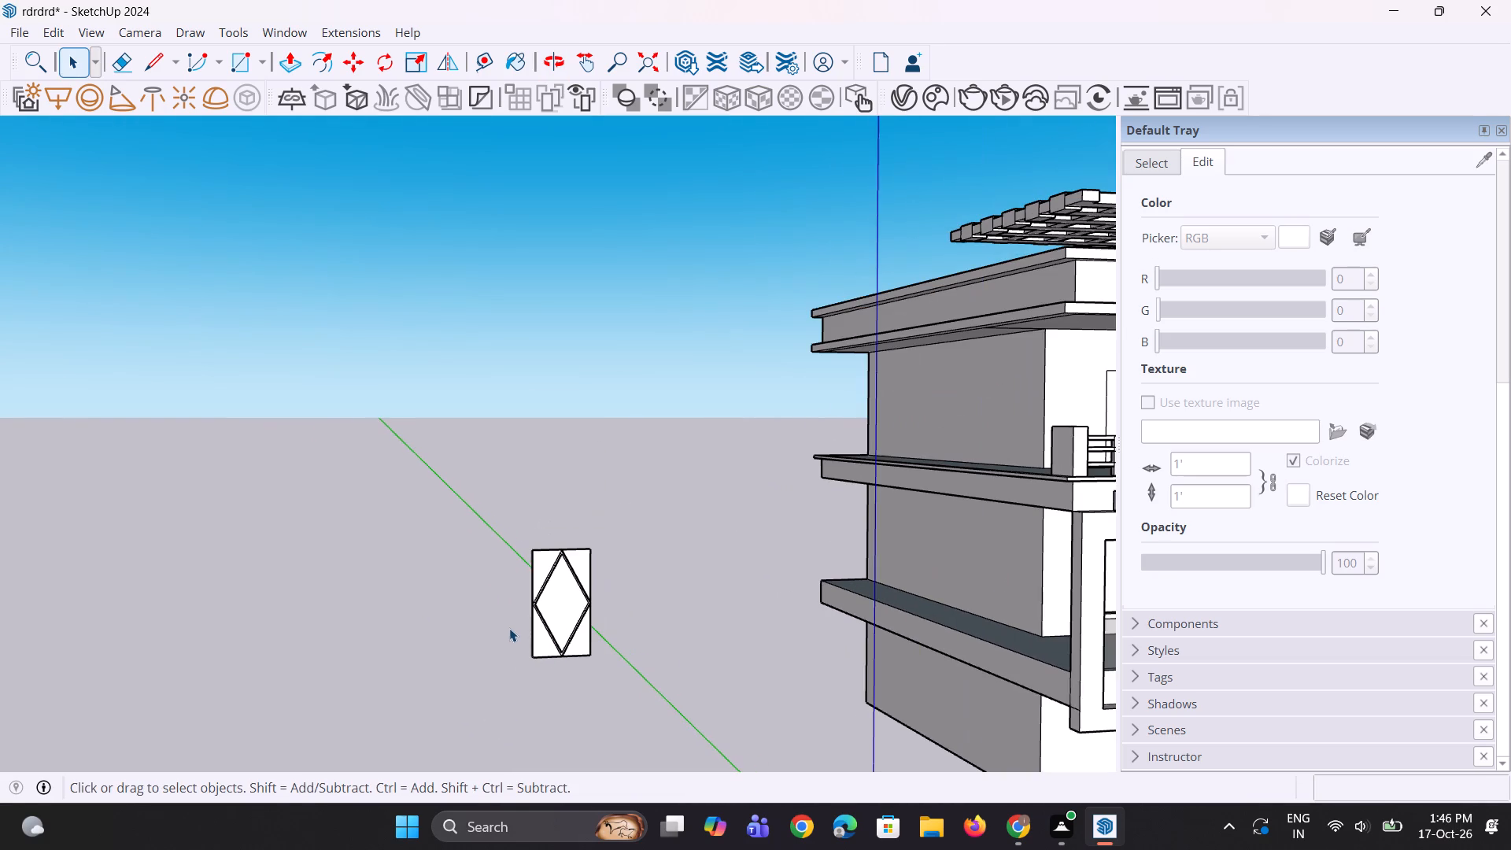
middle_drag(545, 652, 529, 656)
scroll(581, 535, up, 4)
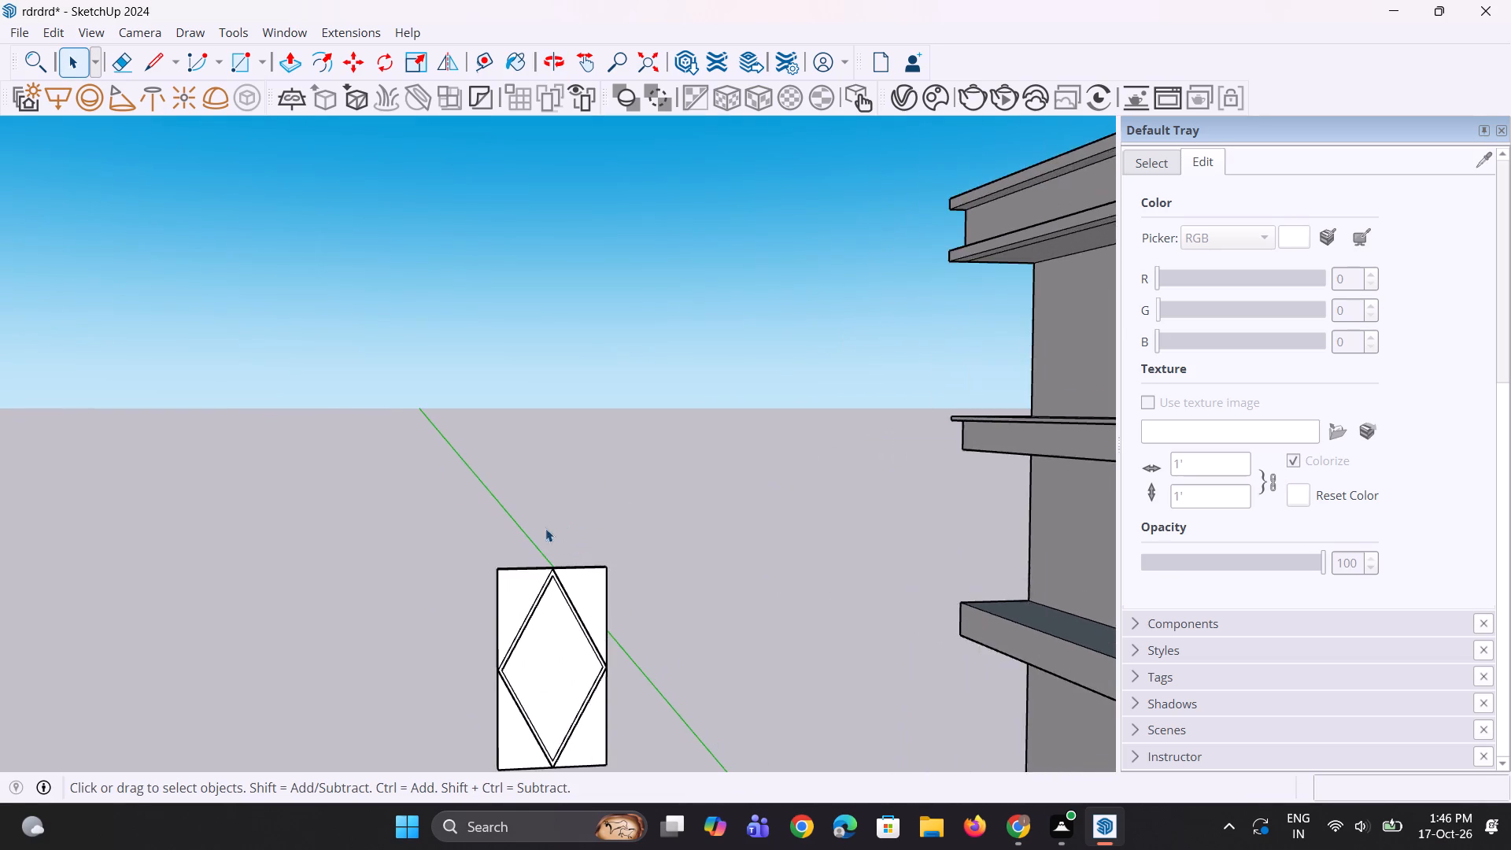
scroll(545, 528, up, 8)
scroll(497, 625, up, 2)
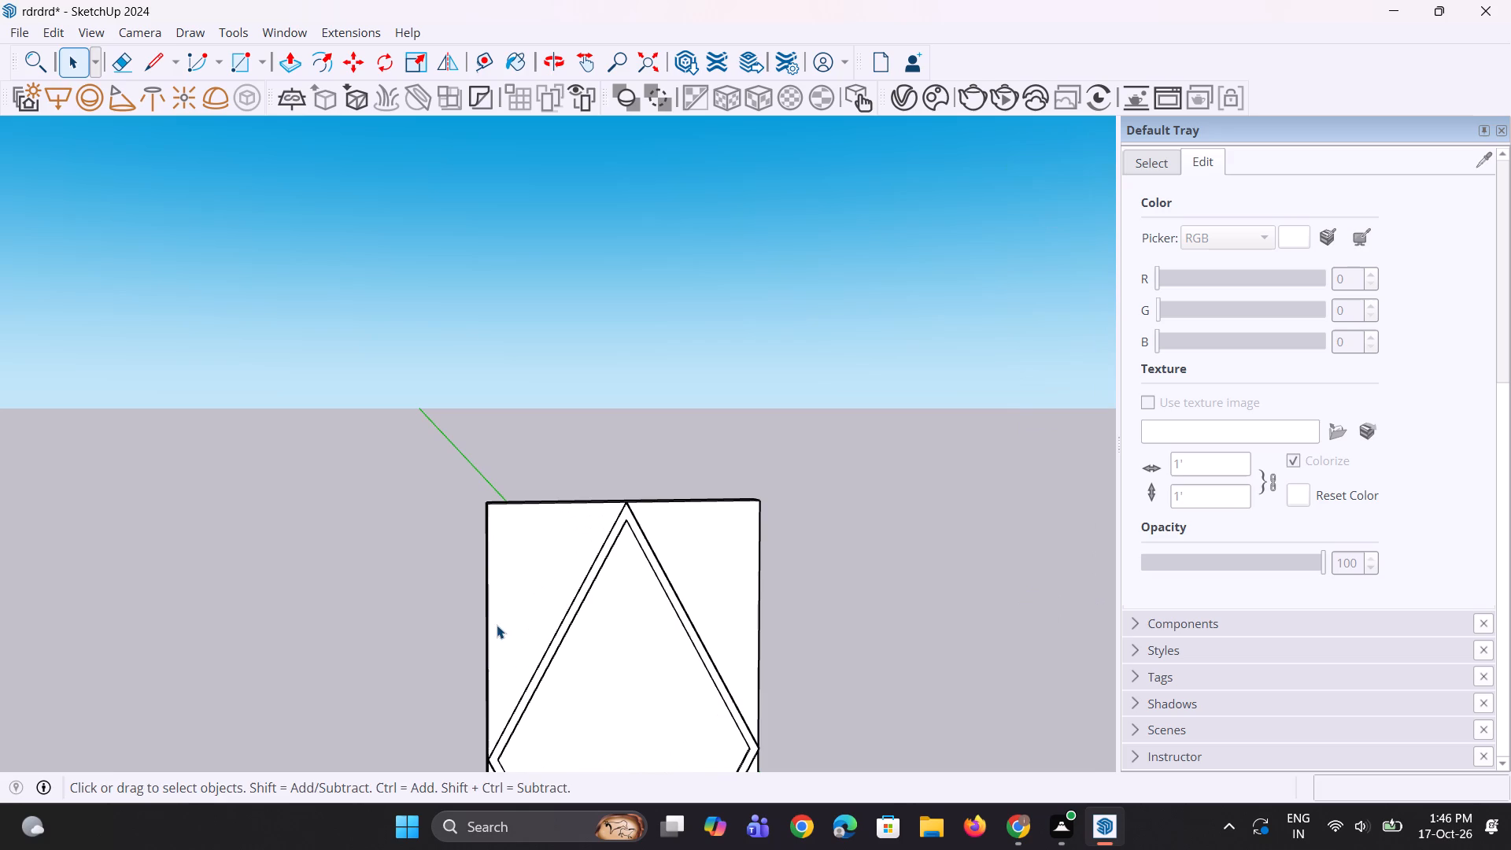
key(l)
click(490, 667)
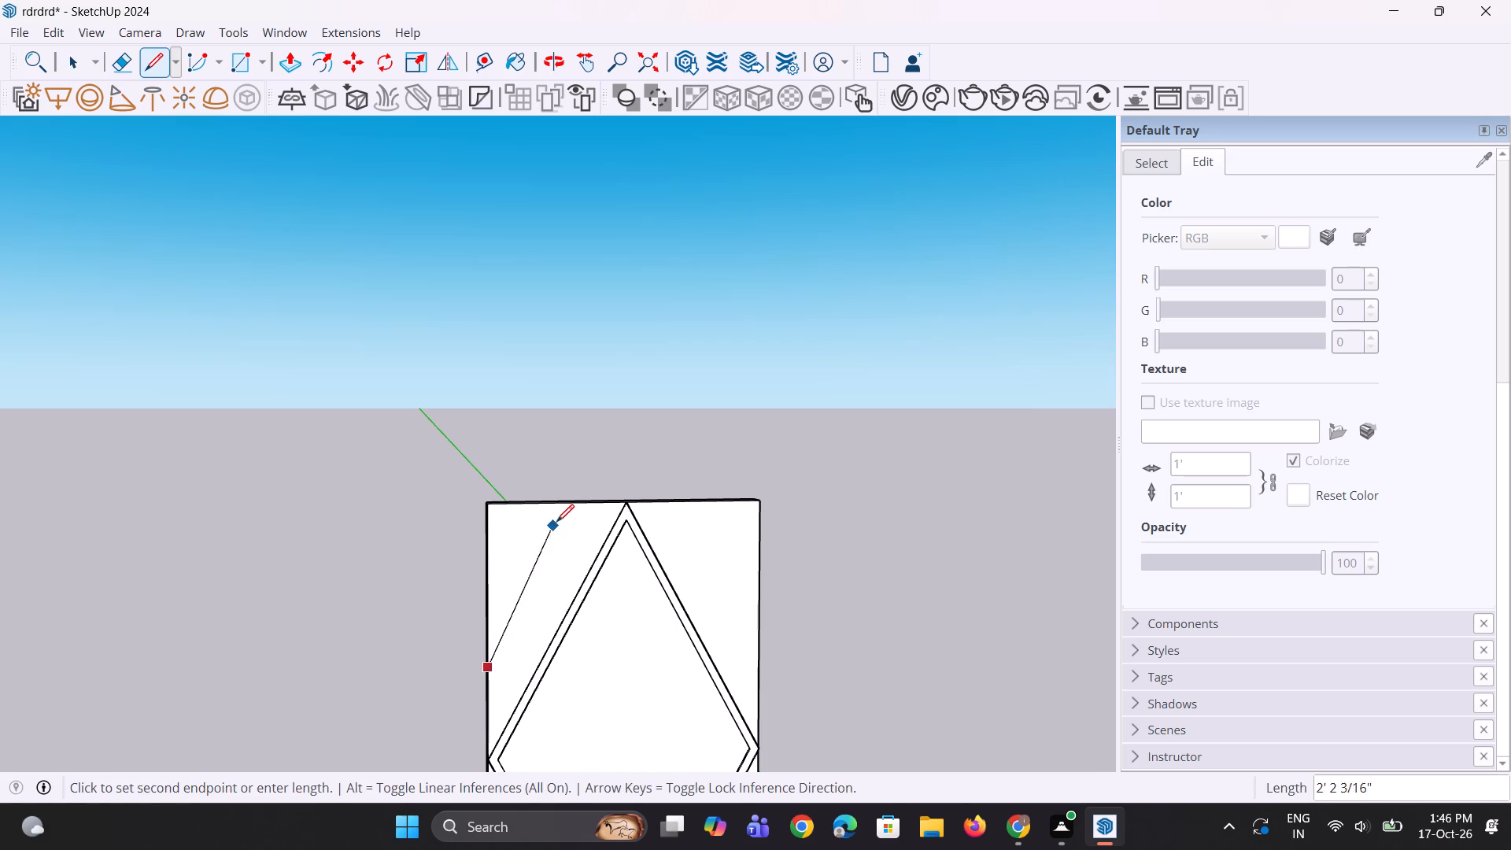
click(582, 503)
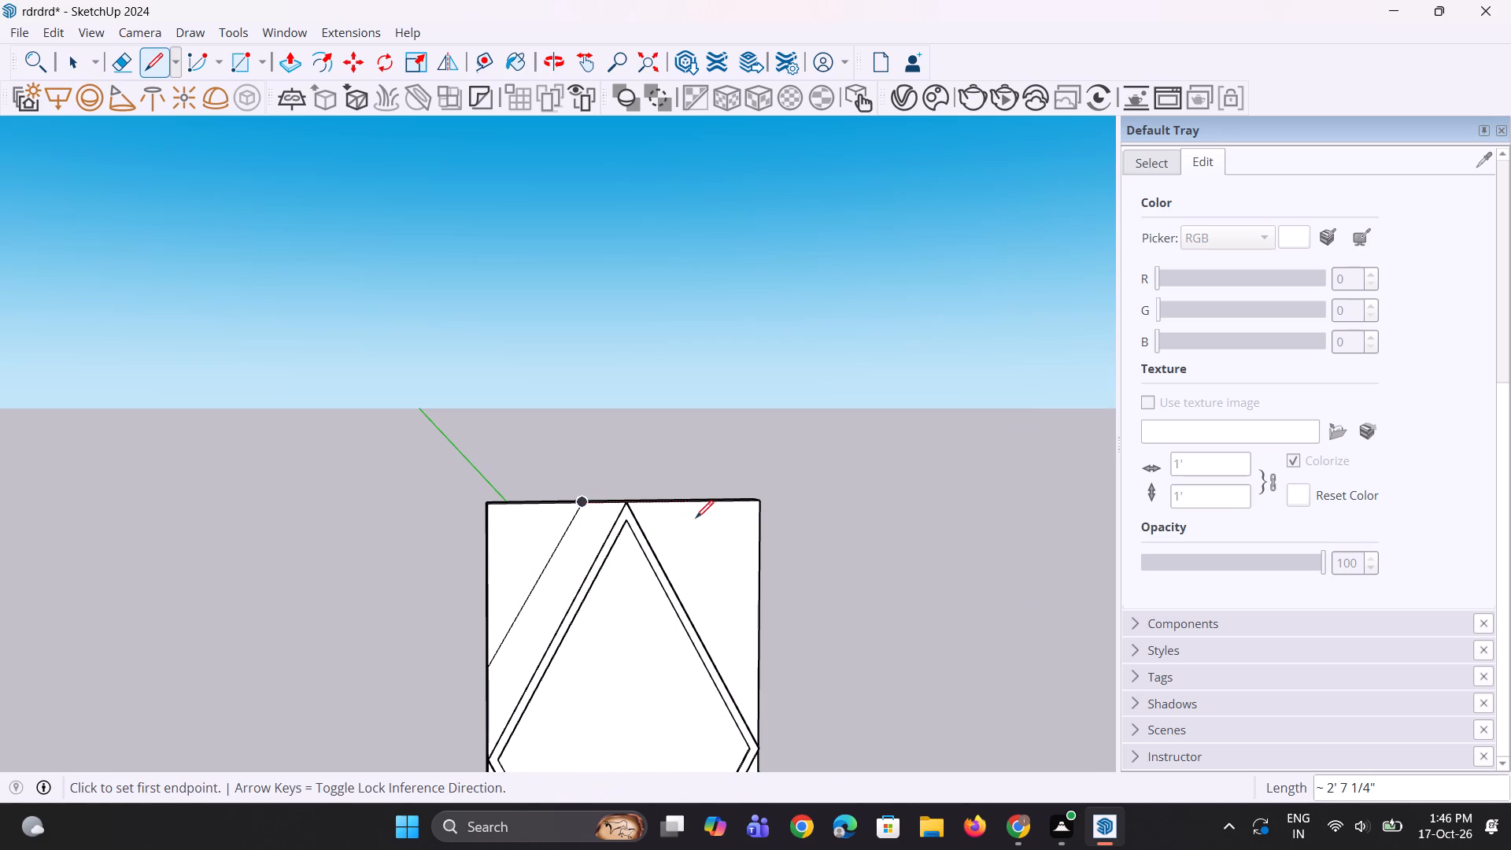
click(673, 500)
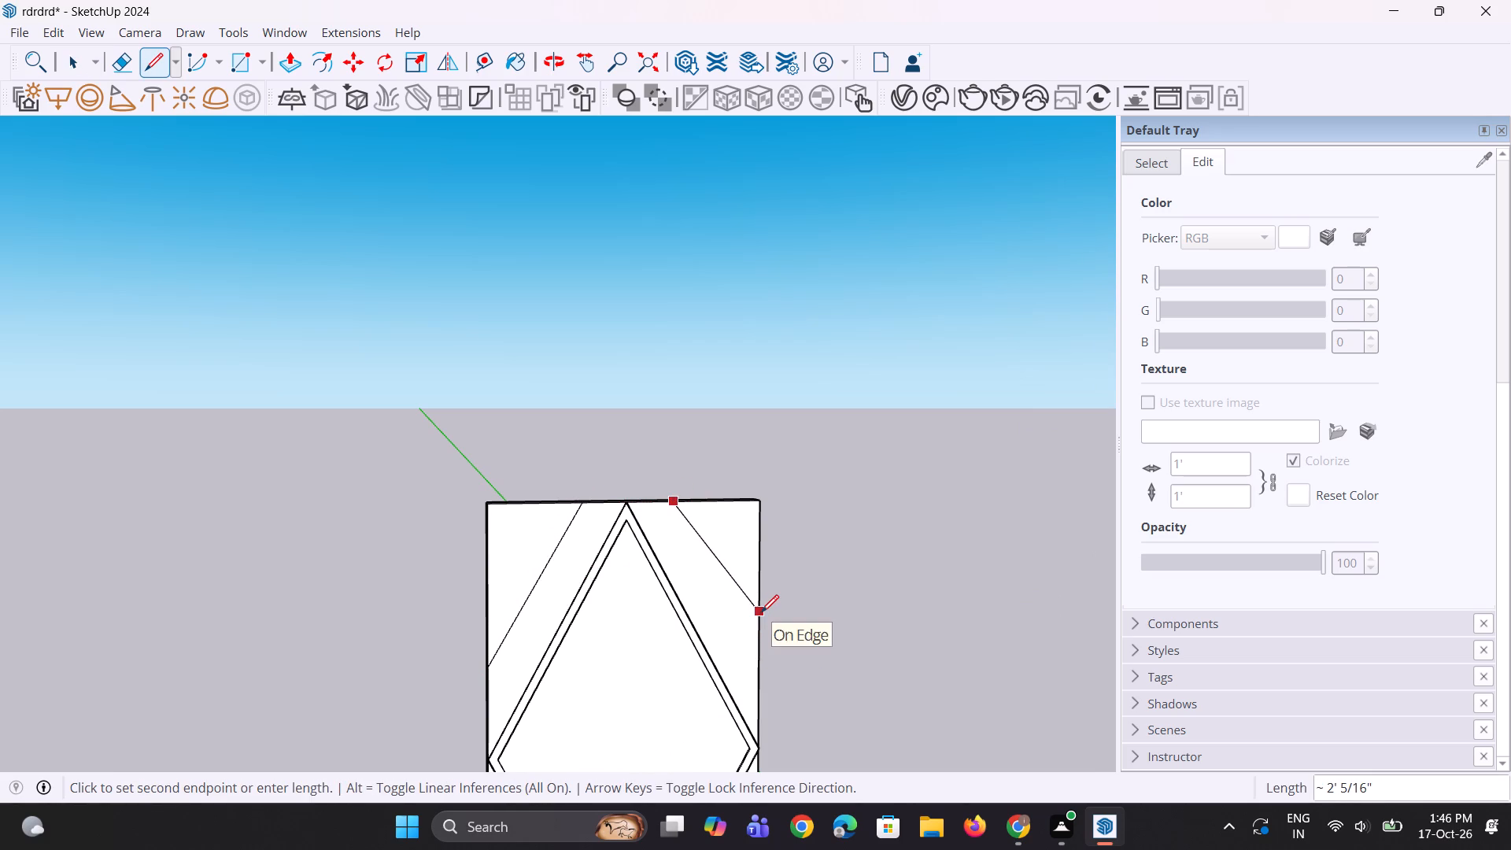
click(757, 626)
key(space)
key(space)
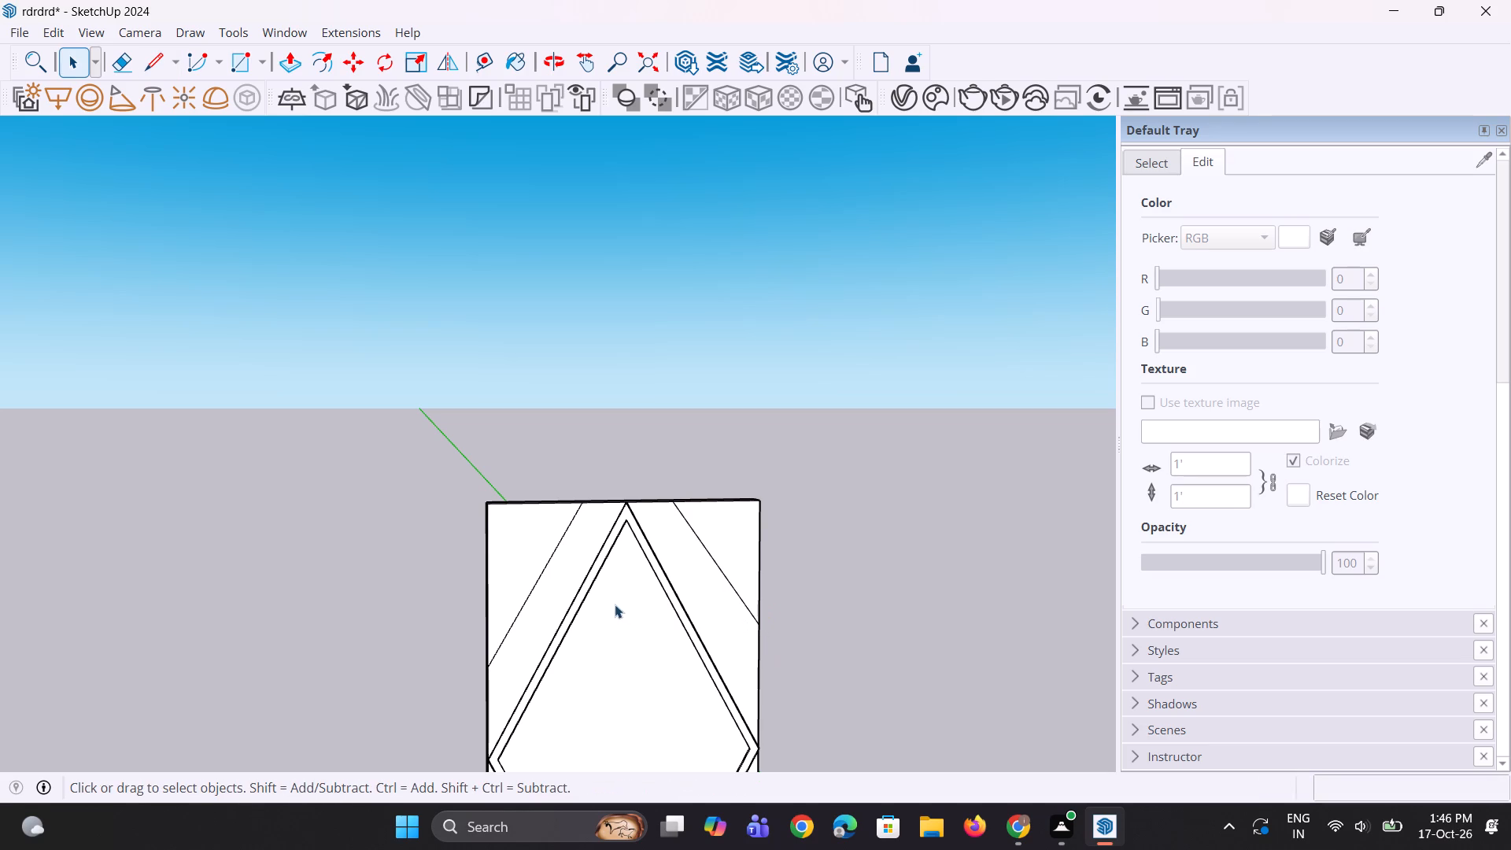
Replace the upper-left corner diagonal with a line about 2' long joining the midpoints of the adjacent top and side edge segments.
click(547, 562)
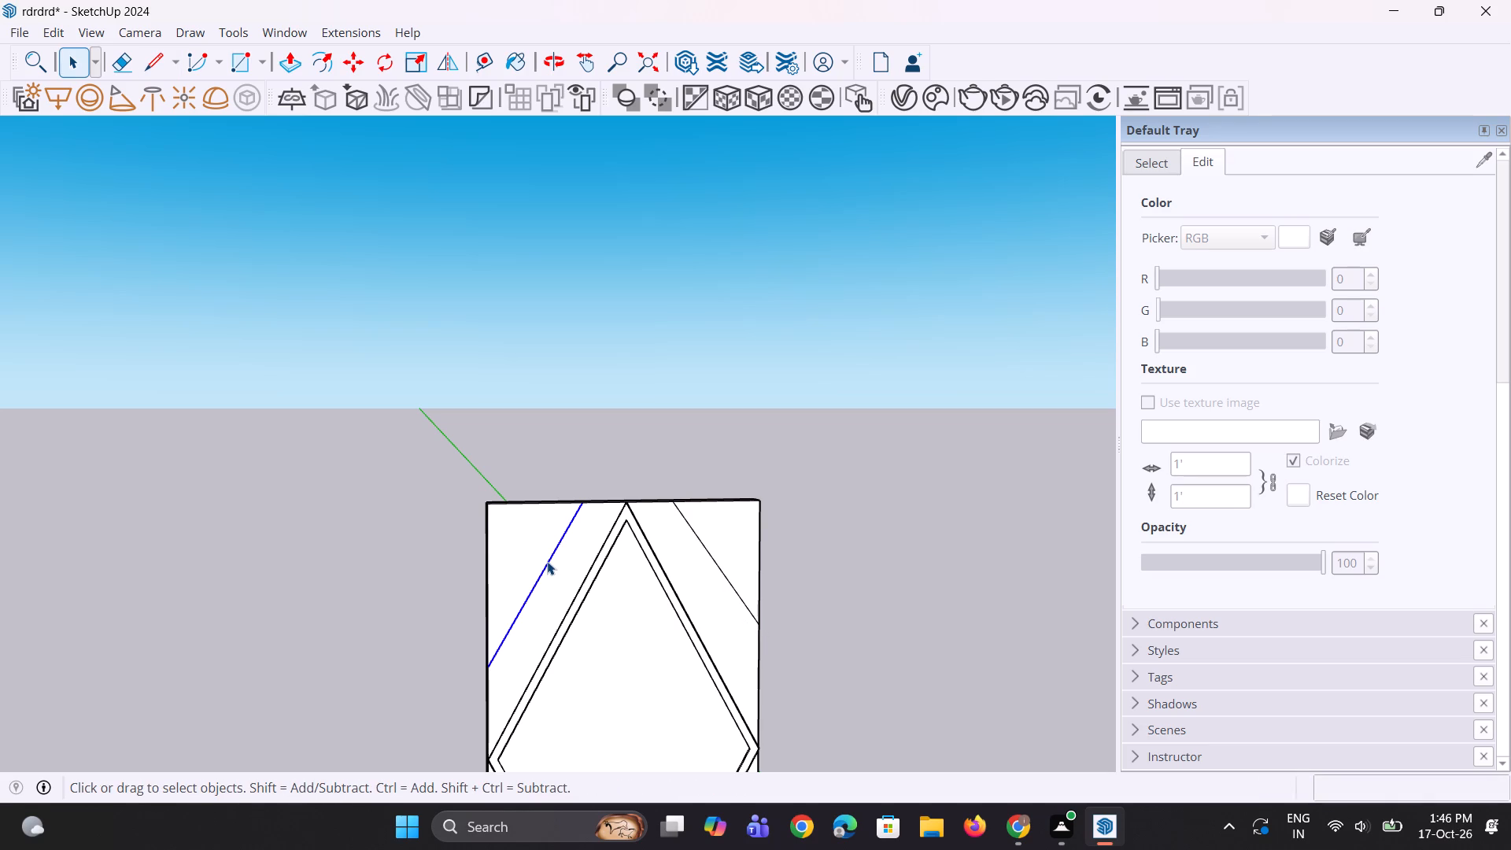
key(Delete)
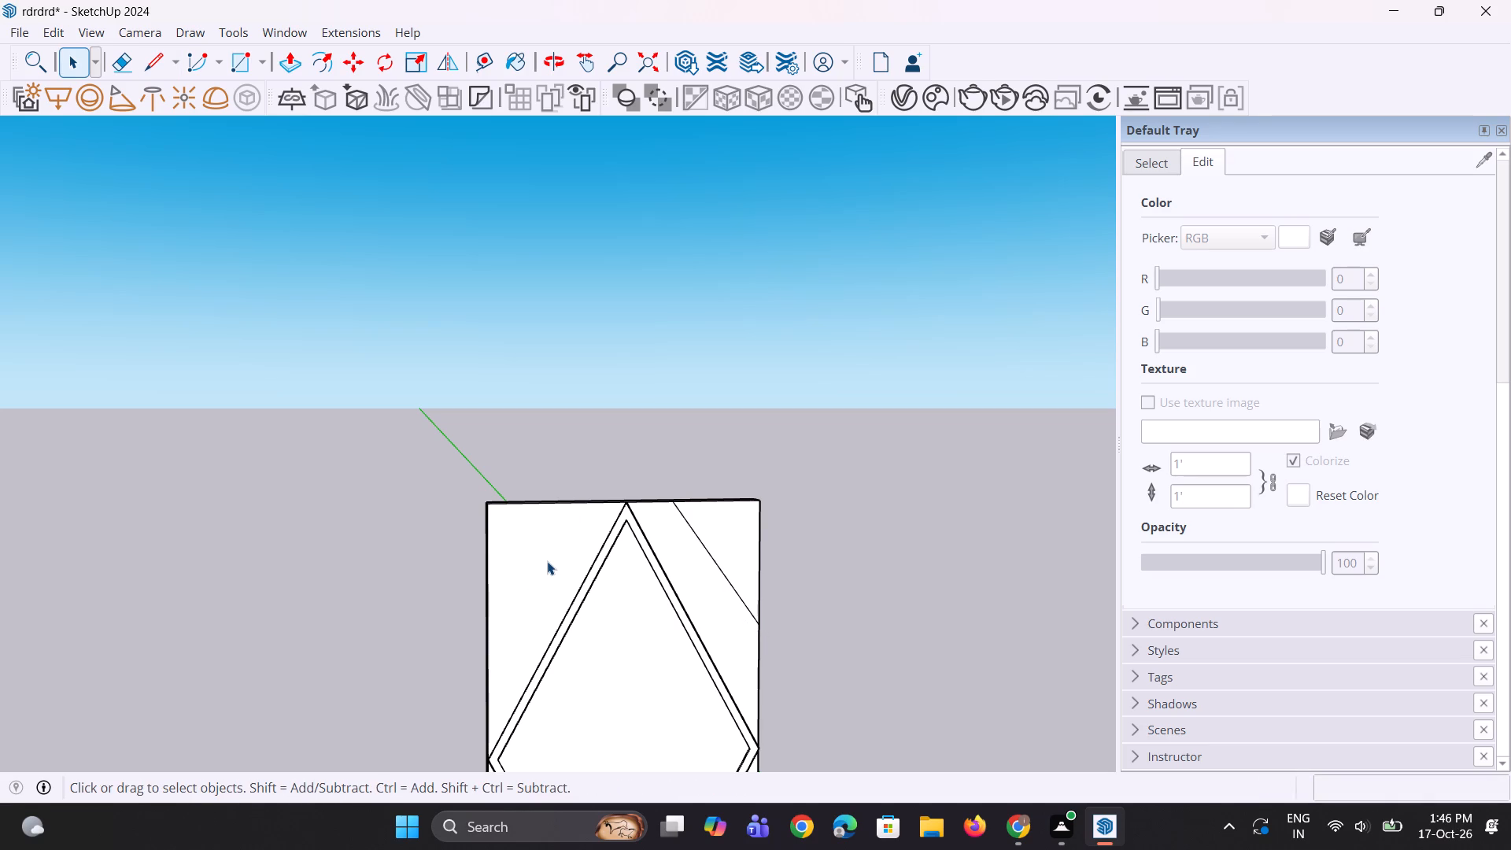
key(l)
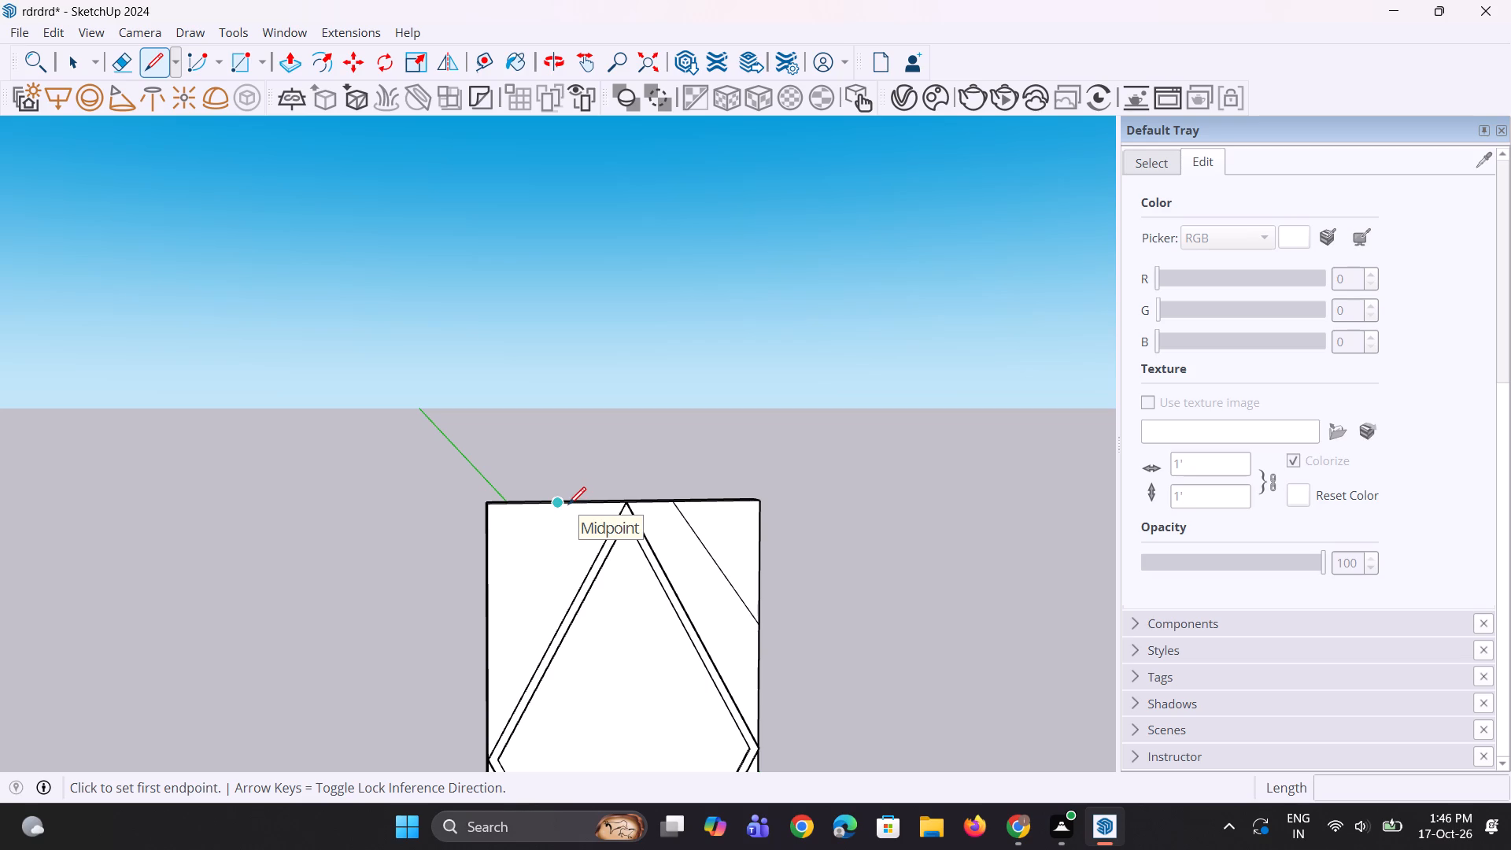
click(555, 504)
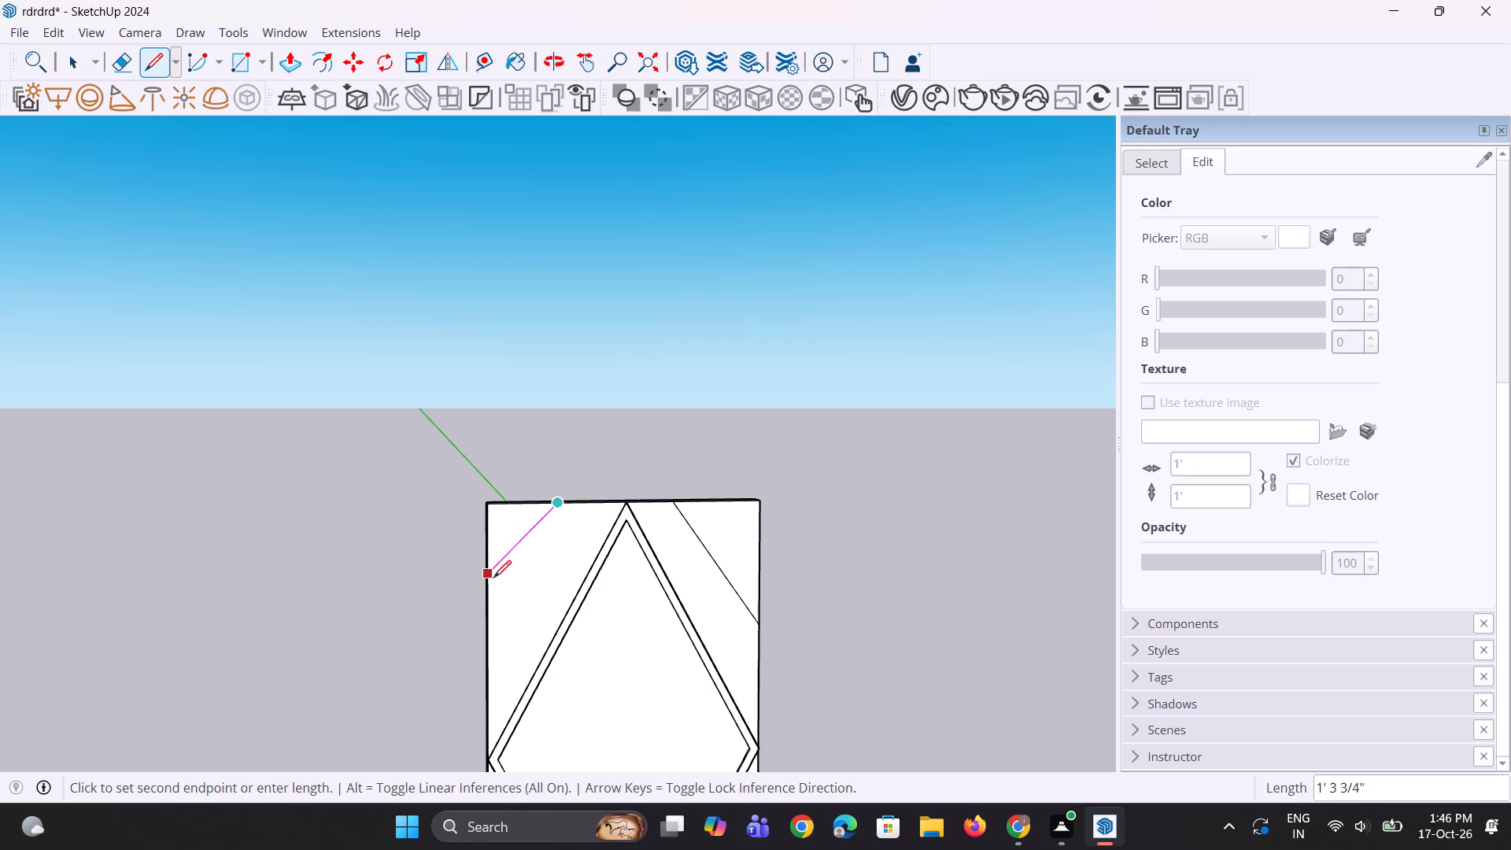
click(486, 630)
scroll(486, 628, down, 4)
middle_drag(491, 627, 508, 538)
key(space)
key(space)
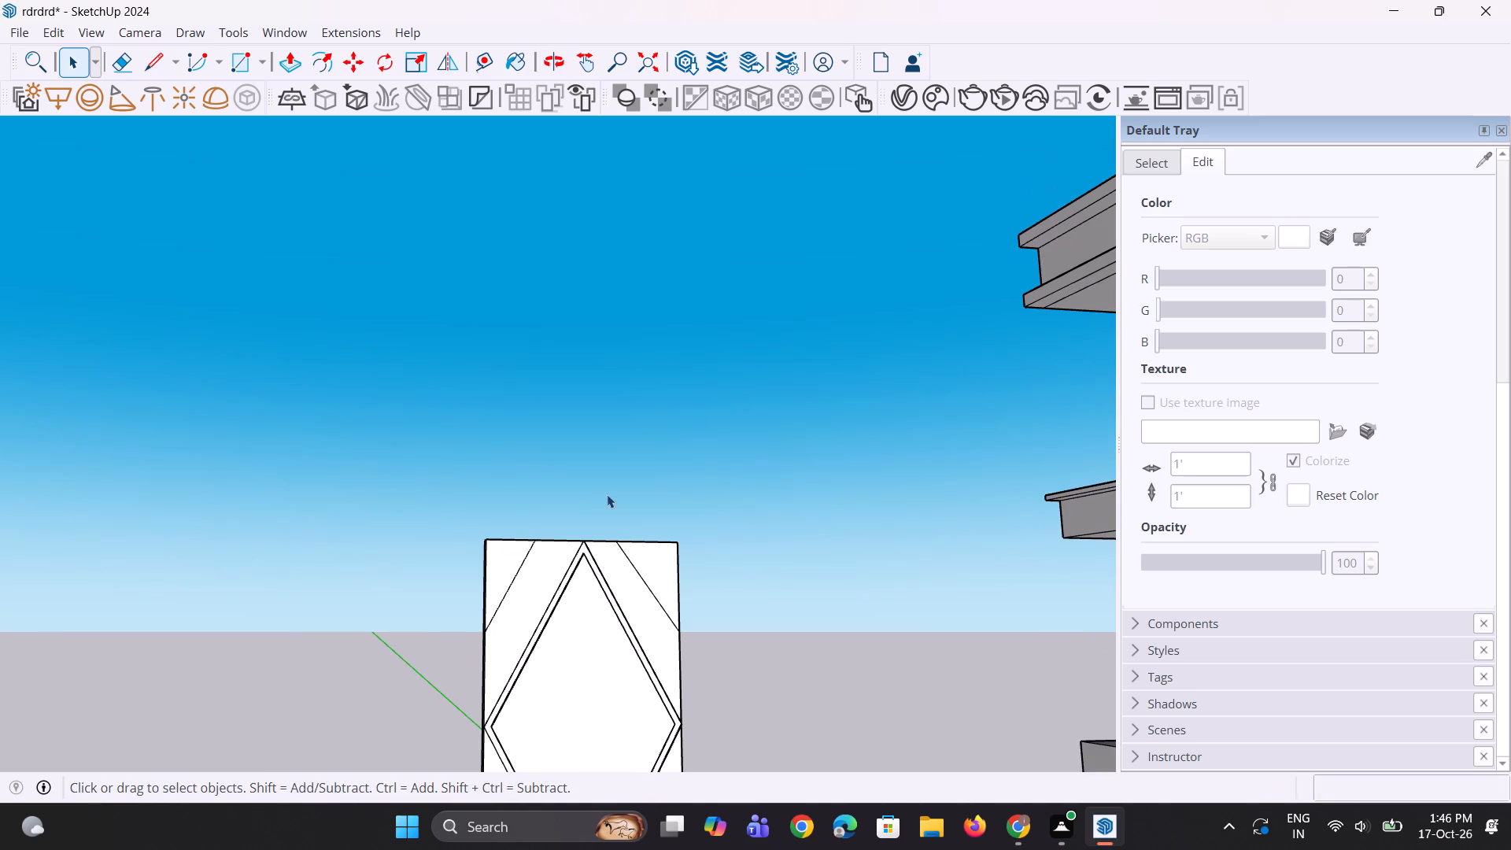
Replace the upper-right corner diagonal with a line about 2' long joining the midpoints of the adjacent top and side edge segments.
scroll(655, 585, up, 1)
click(651, 590)
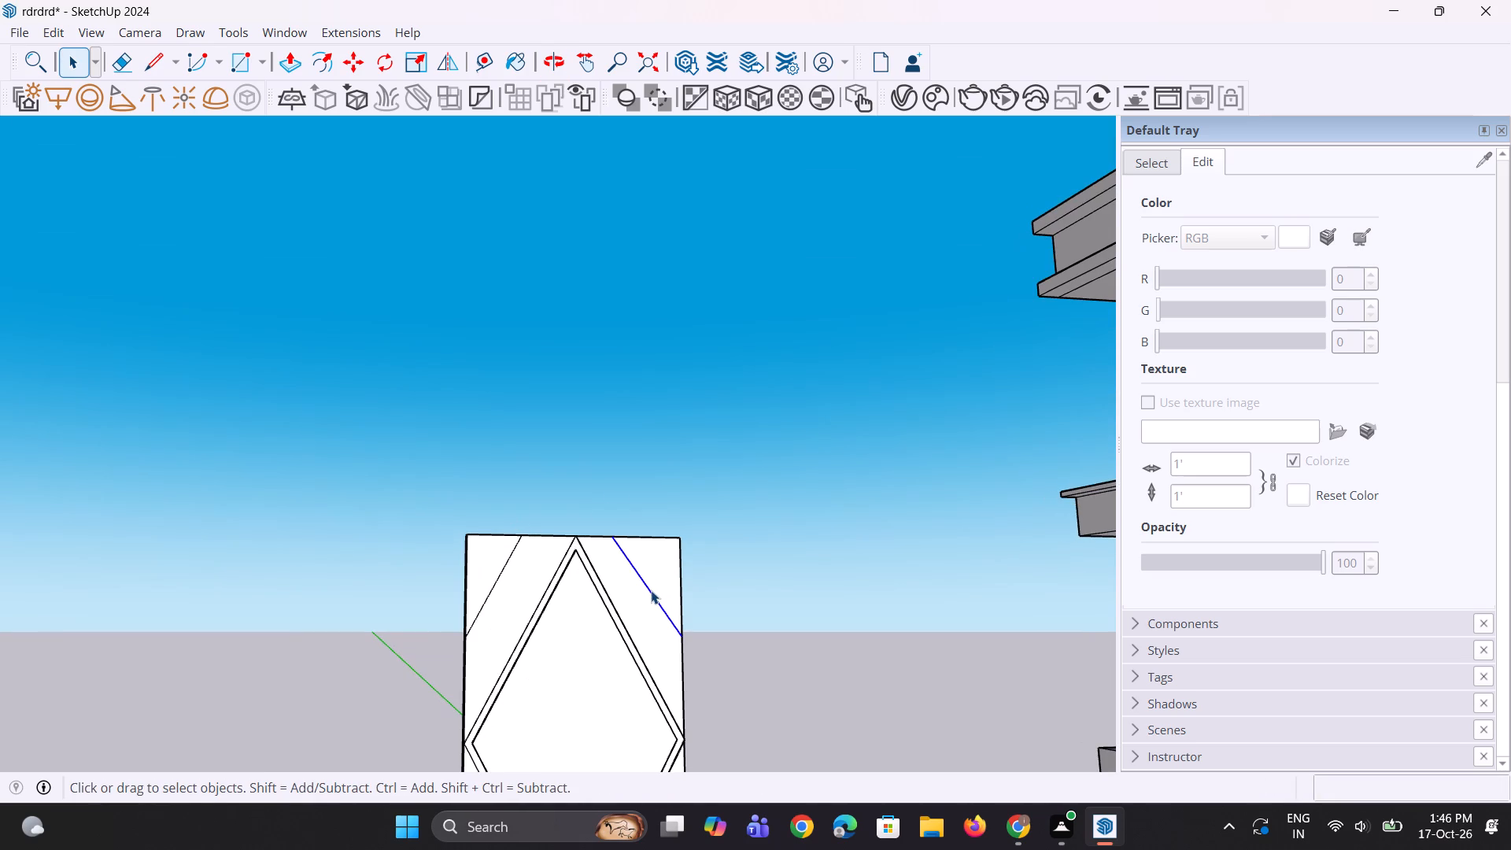
key(Delete)
key(l)
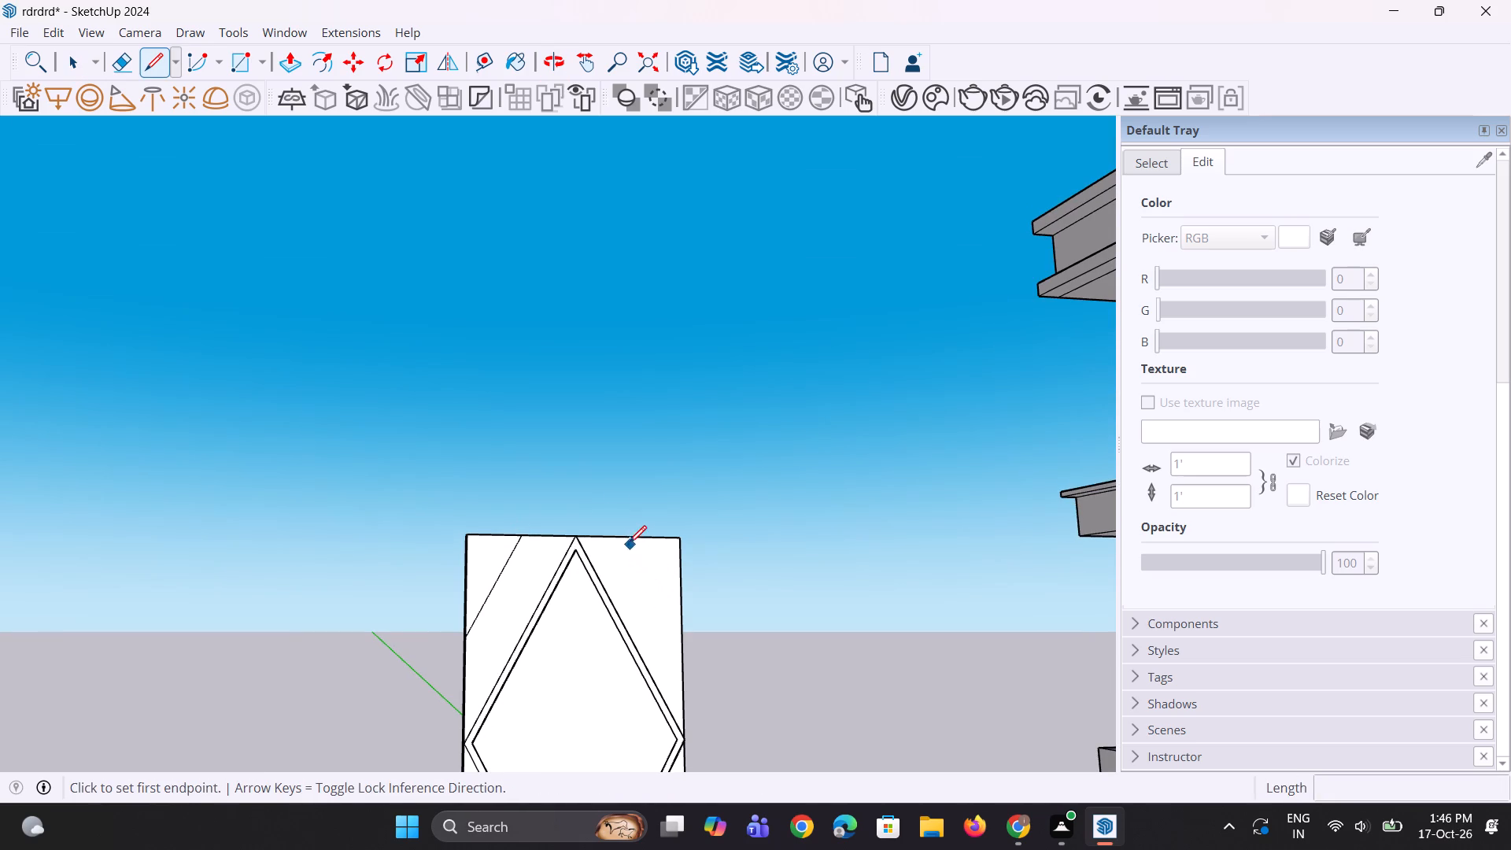
click(626, 537)
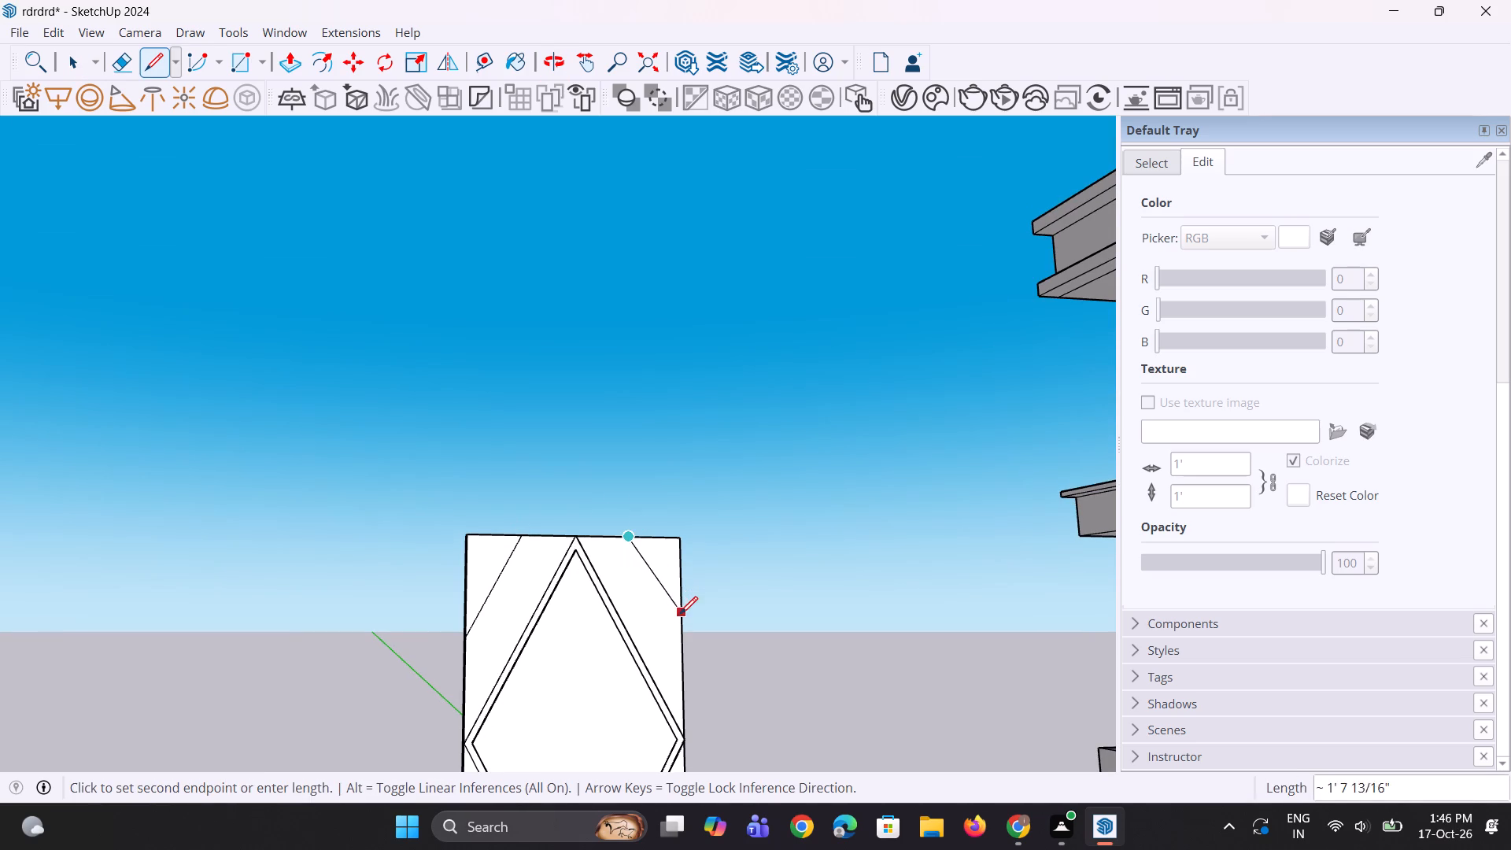
click(679, 643)
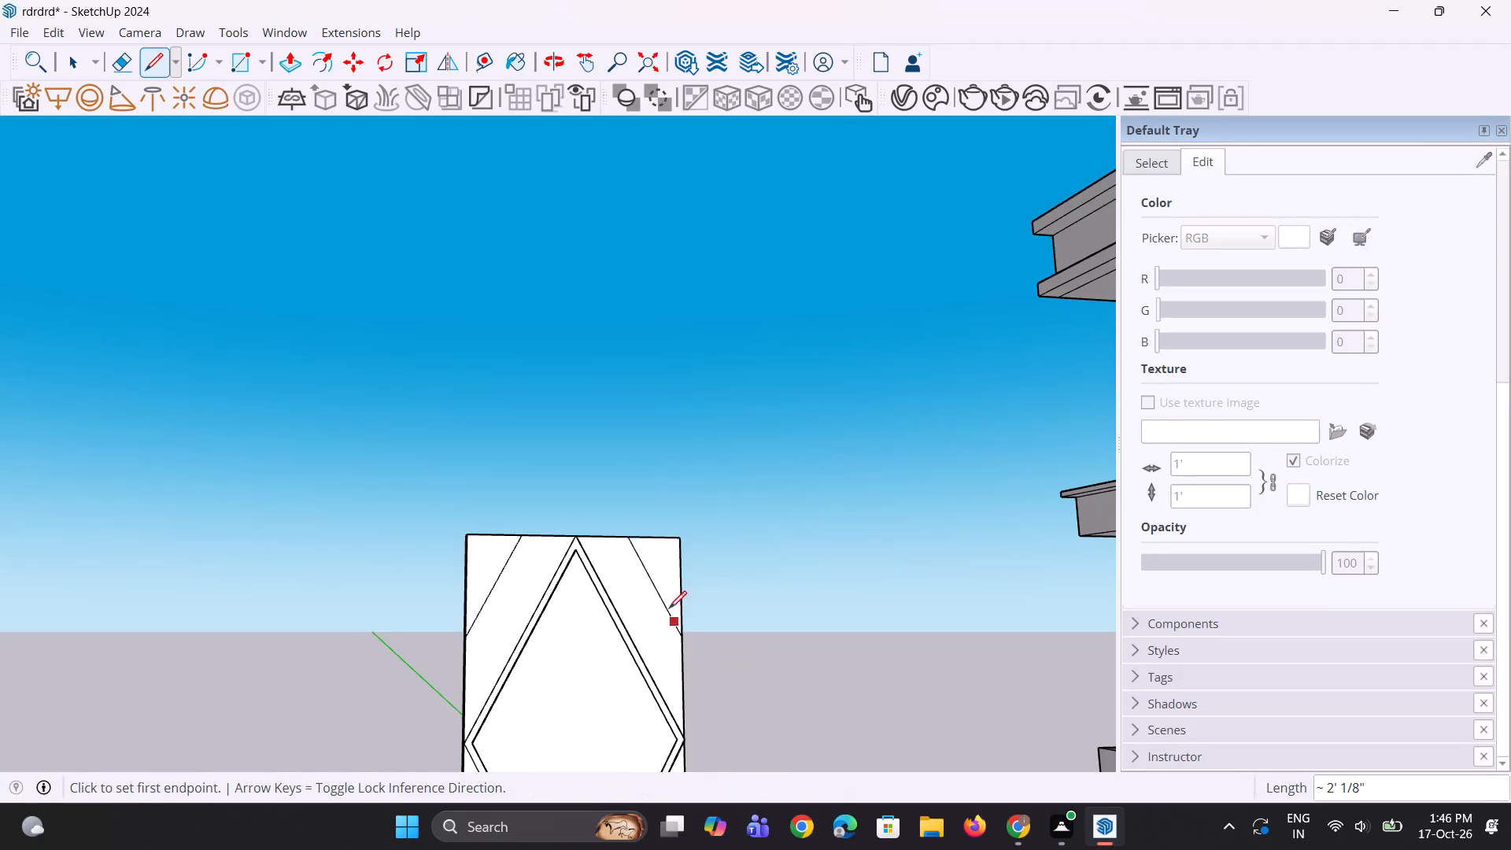
Draw matching diagonals about 2' long across the door panel's two lower corners, between the midpoints of the adjacent side and bottom edge segments.
scroll(654, 581, down, 12)
scroll(631, 708, up, 8)
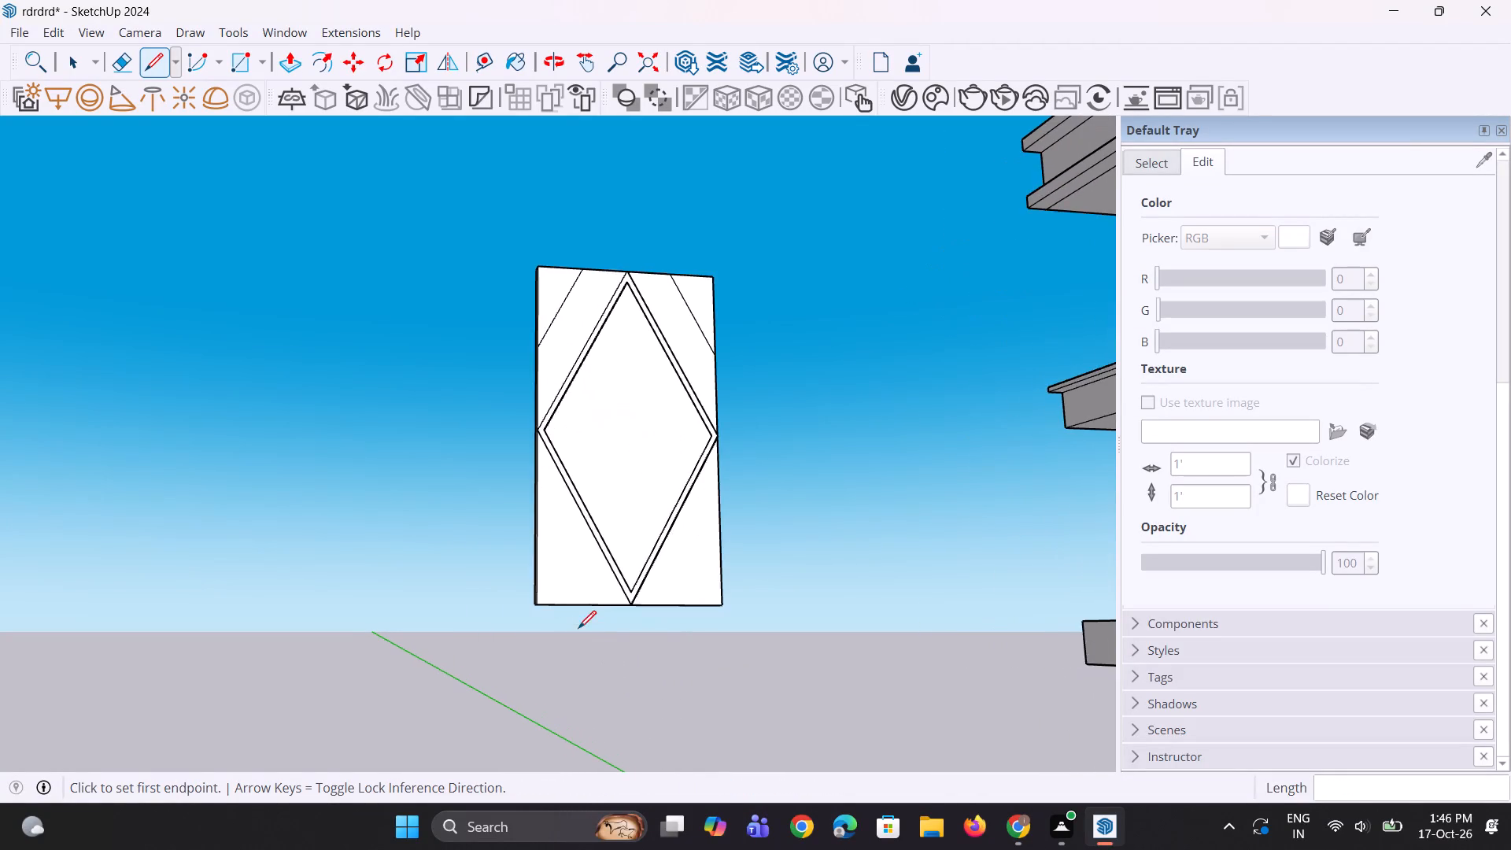
scroll(567, 607, up, 3)
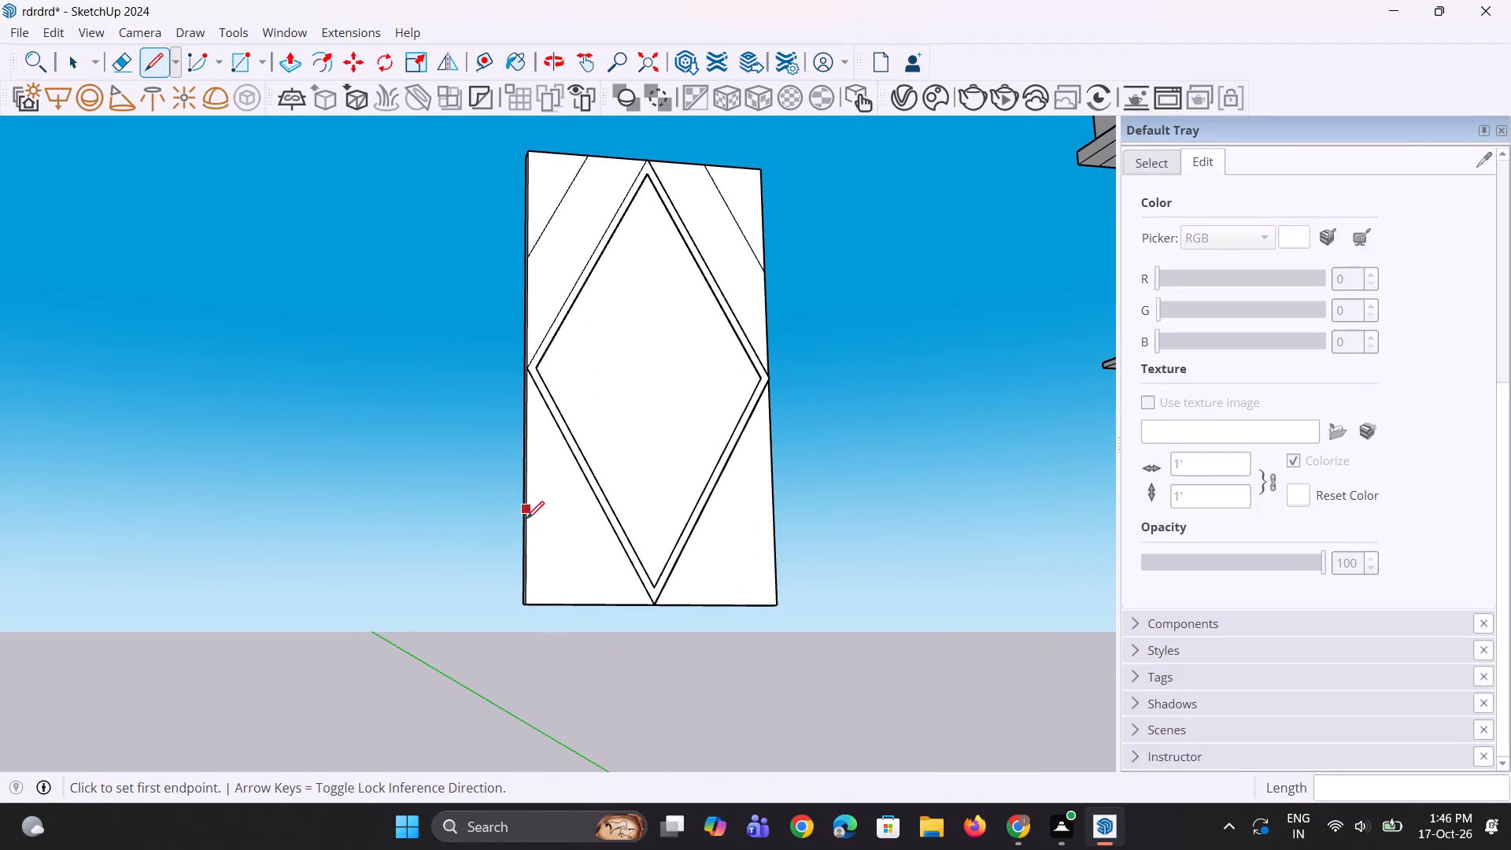
click(526, 486)
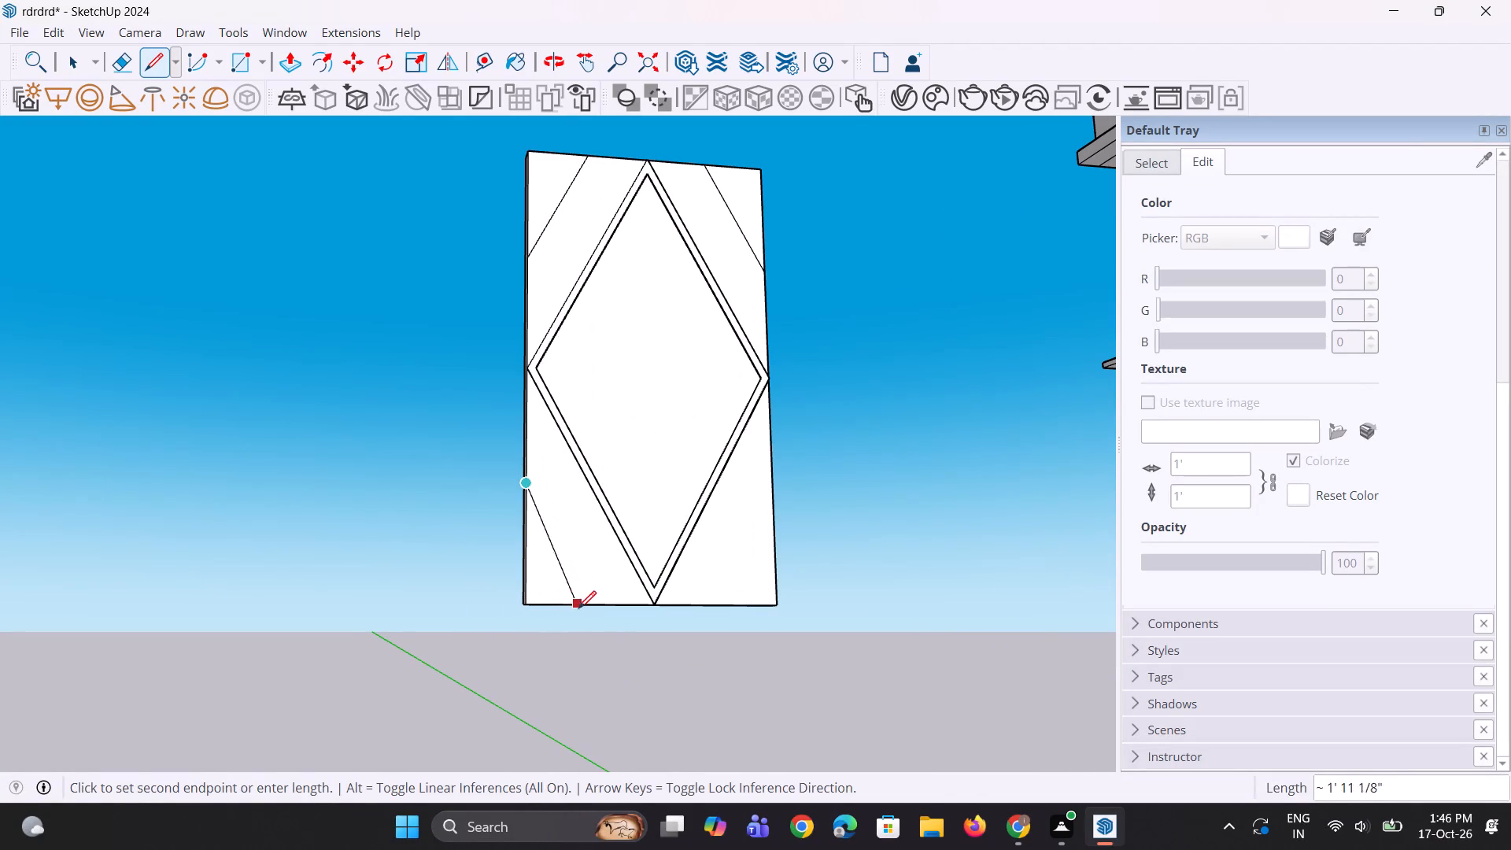
click(589, 610)
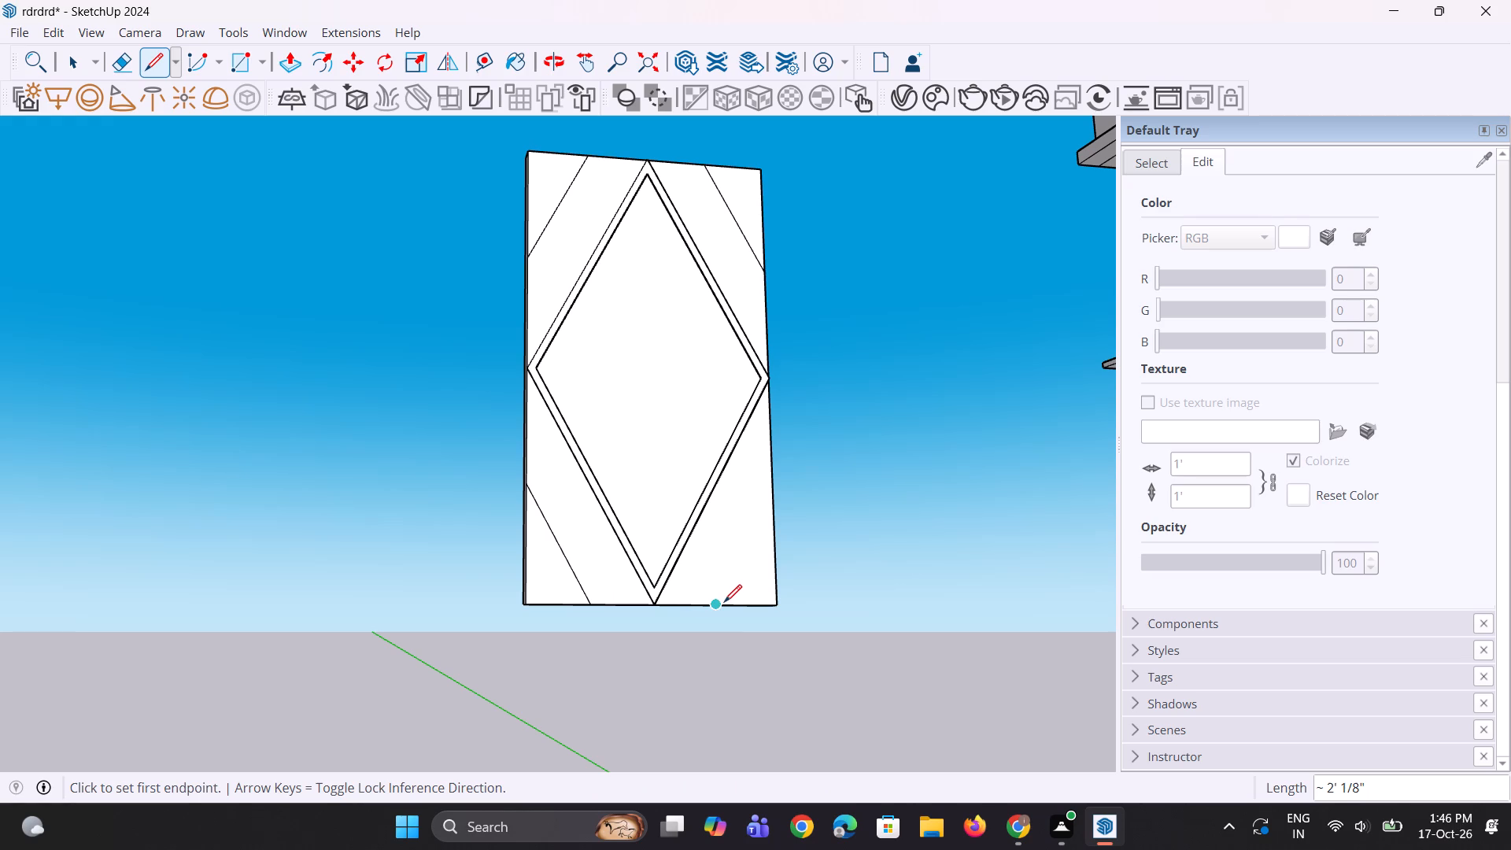
click(717, 607)
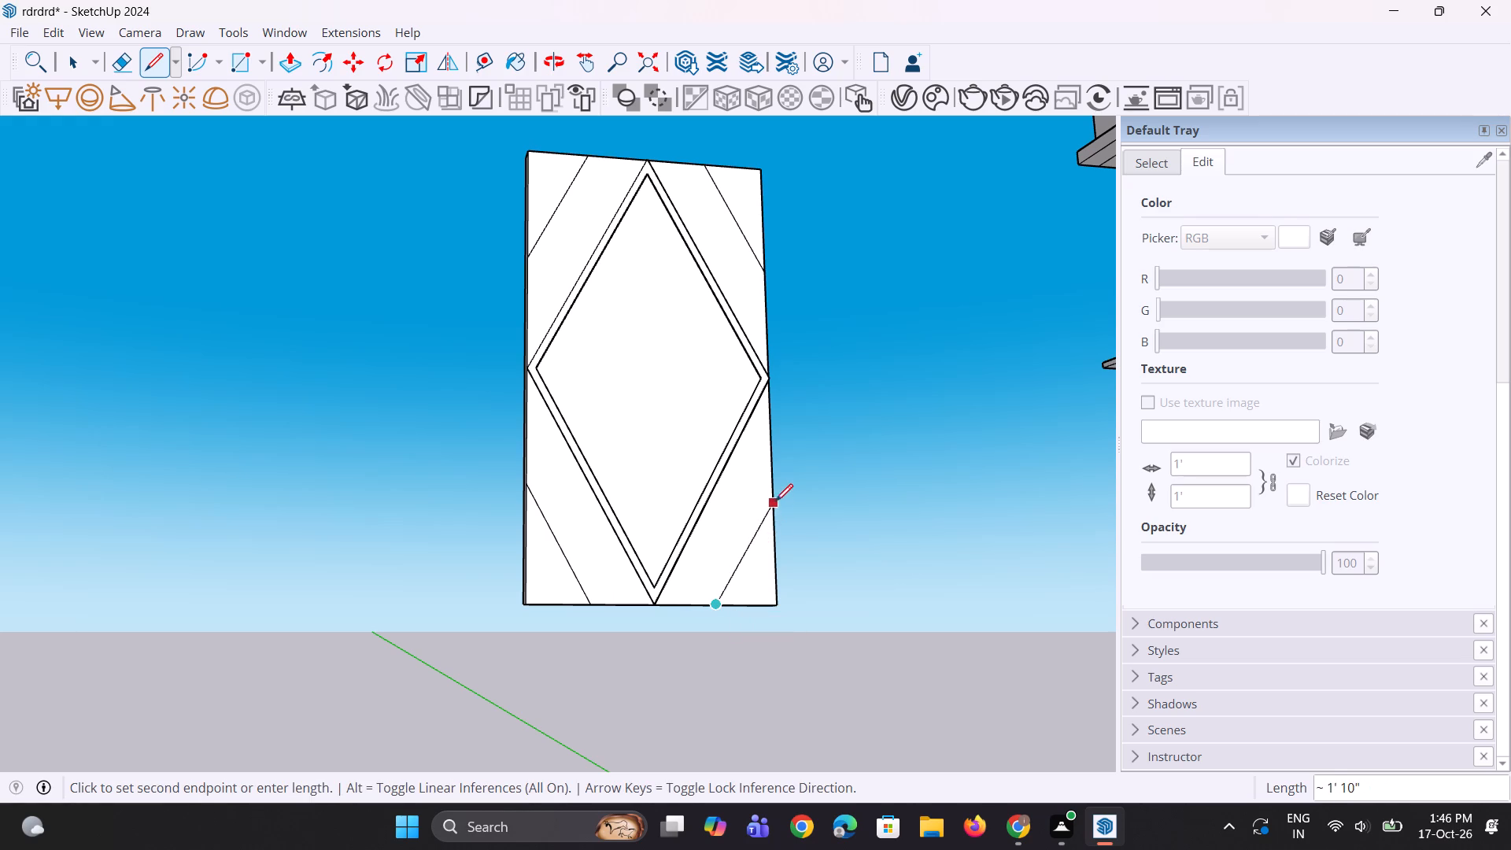
click(775, 489)
key(space)
click(847, 546)
Copy the door panel's lower-right corner diagonal 1" along the bottom edge toward the corner.
scroll(752, 556, down, 4)
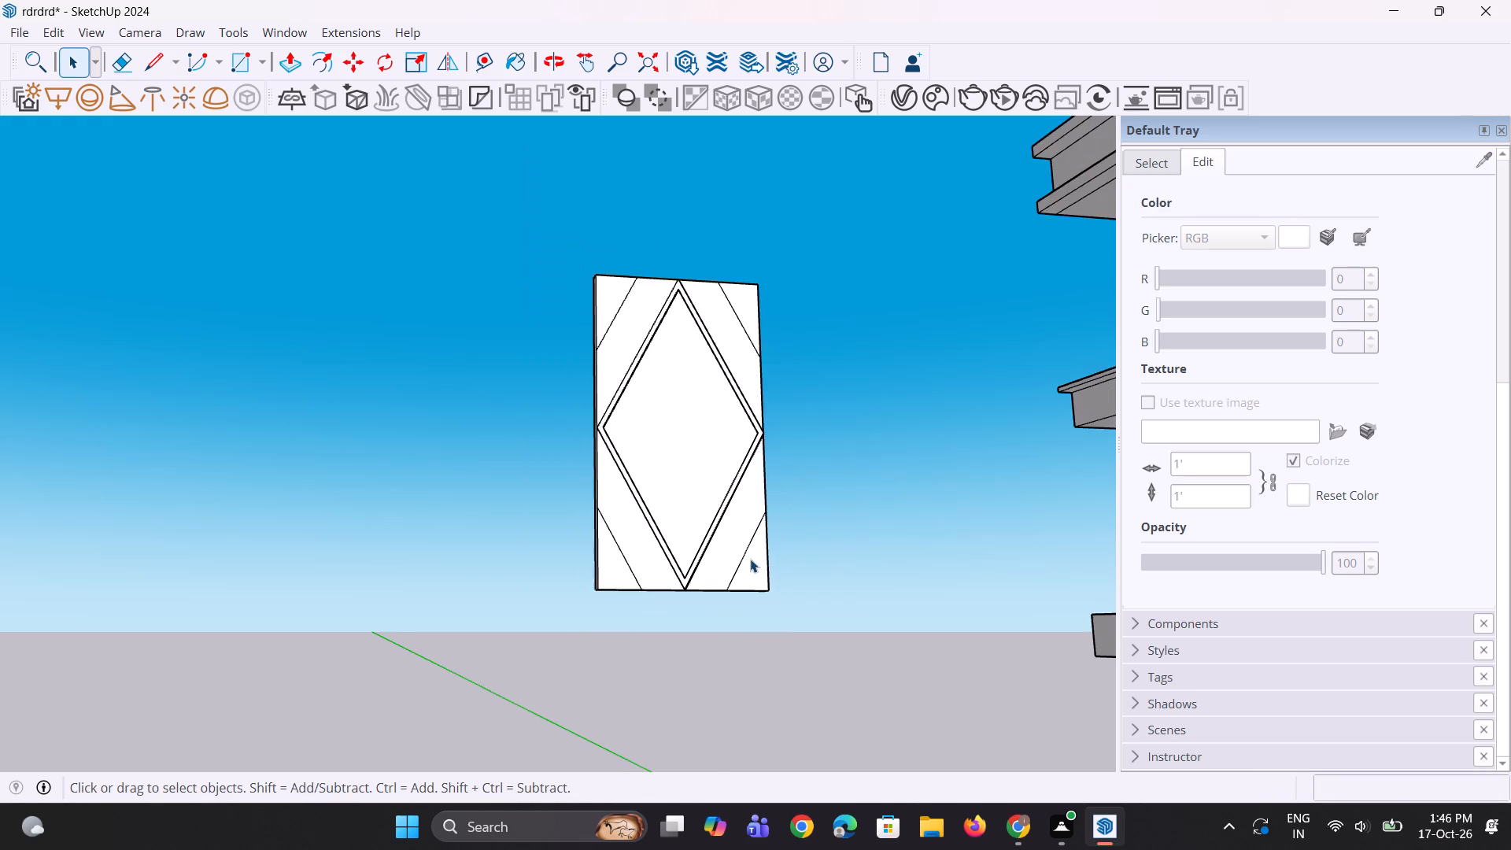
scroll(749, 560, down, 4)
middle_drag(740, 560, 733, 561)
scroll(733, 561, up, 6)
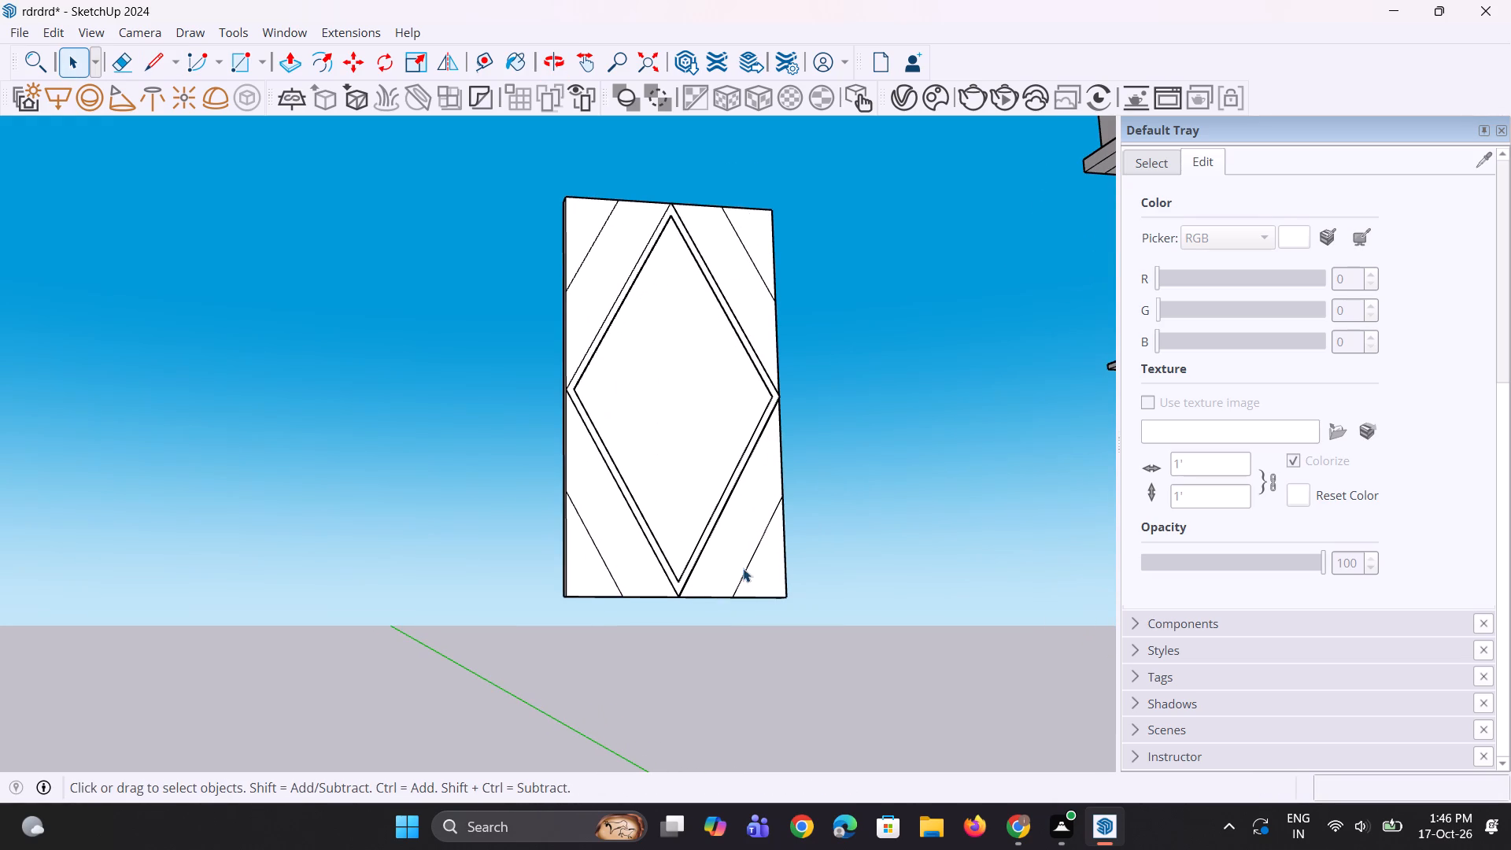
click(744, 570)
scroll(744, 576, up, 2)
scroll(526, 570, up, 2)
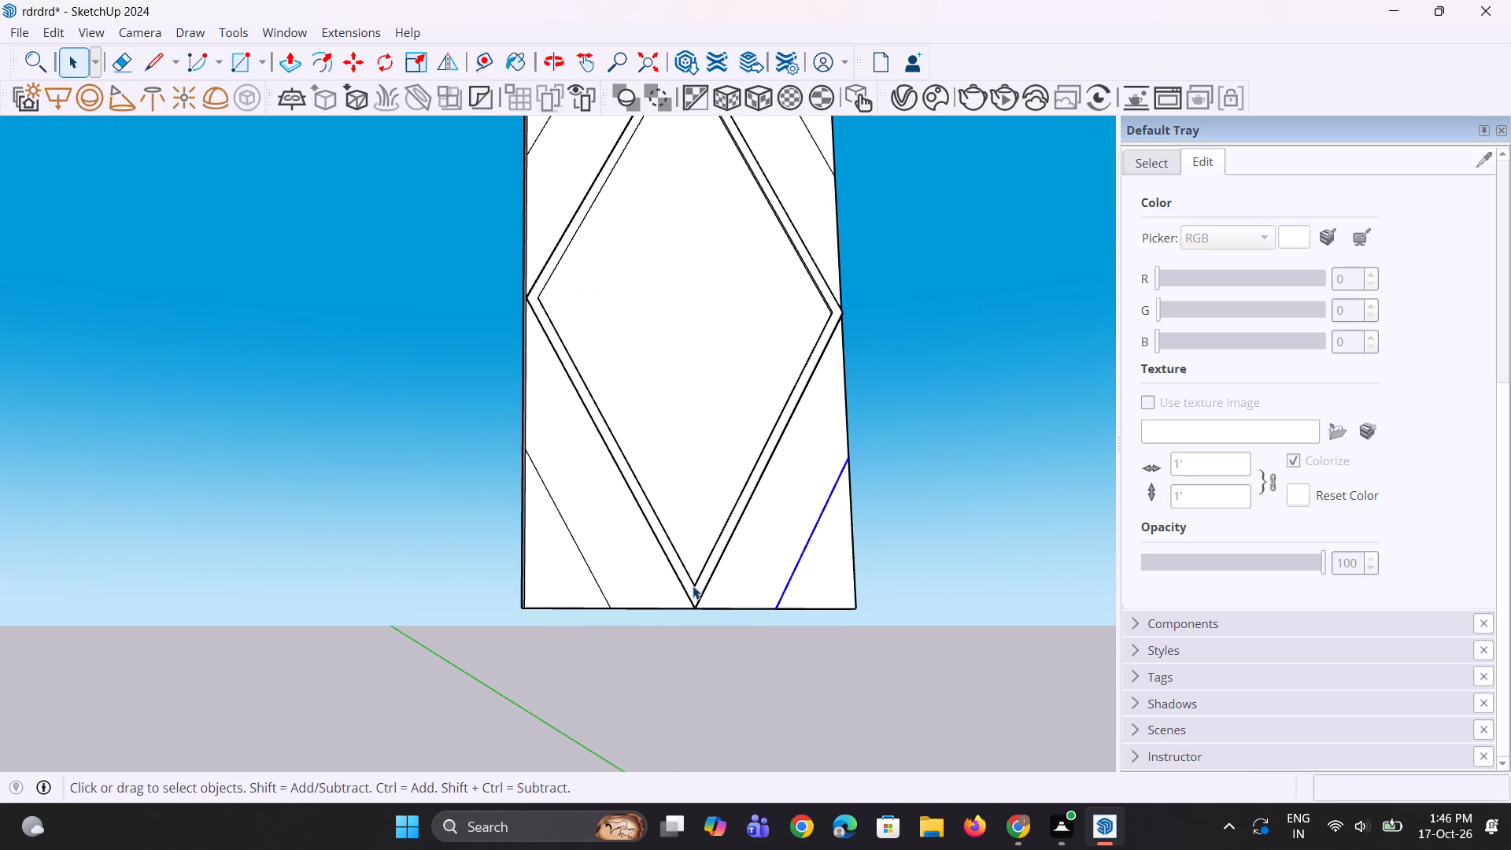
key(m)
scroll(751, 622, up, 2)
click(811, 594)
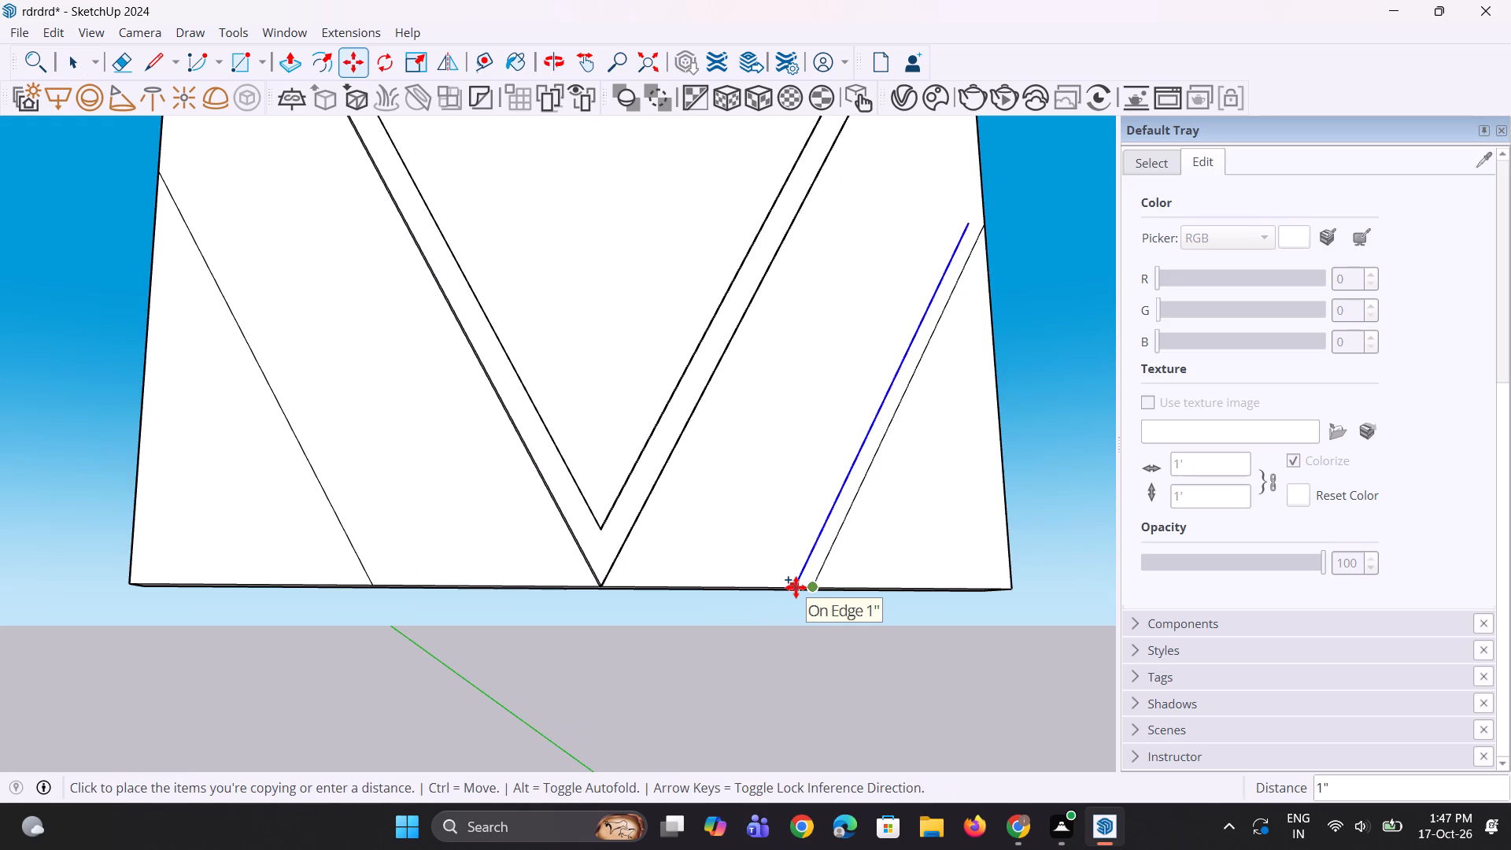
key(1)
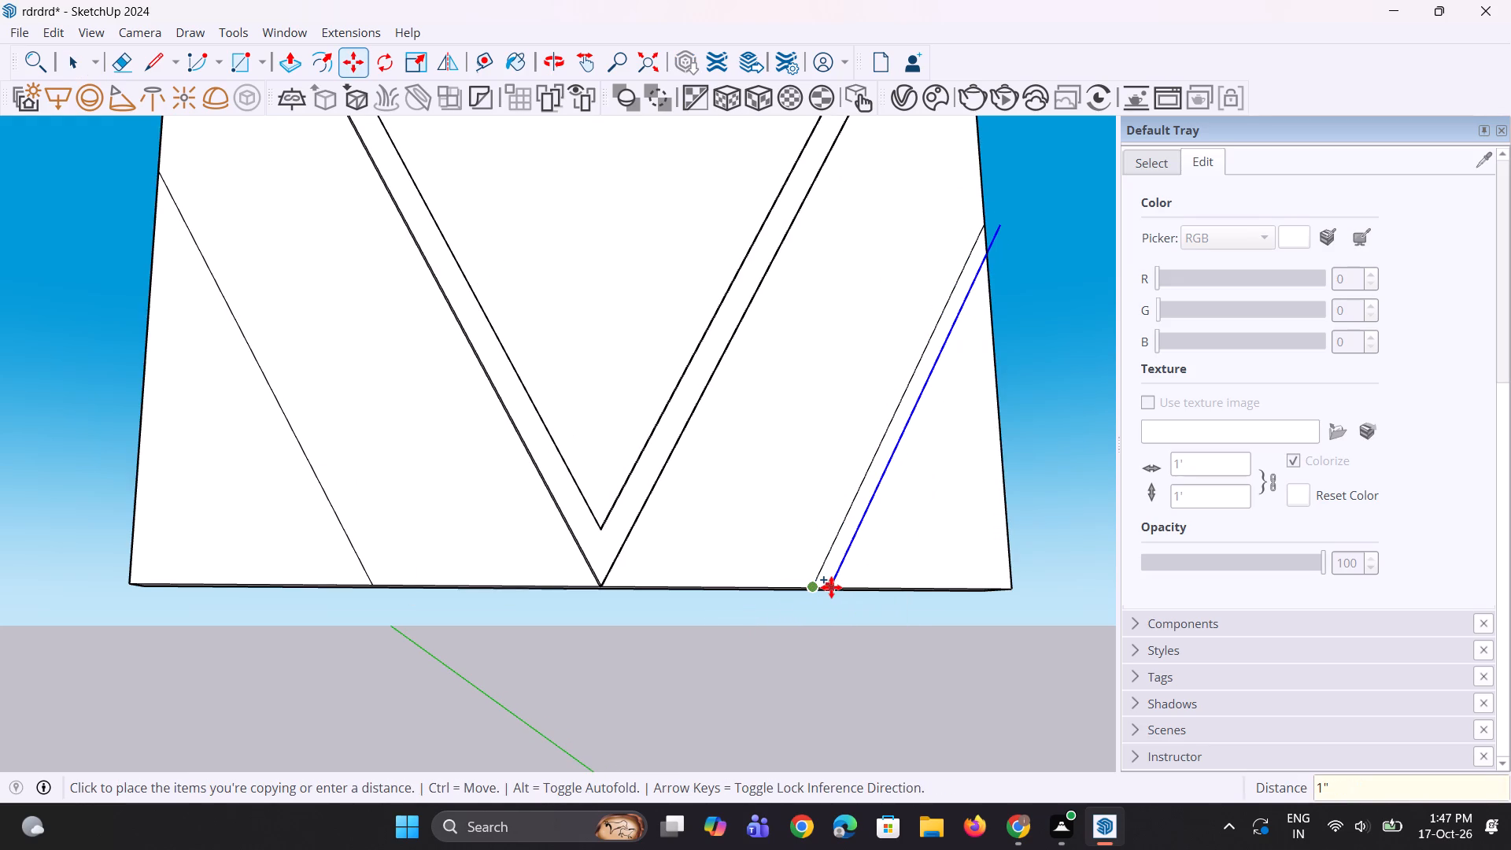
text(1")
key(Return)
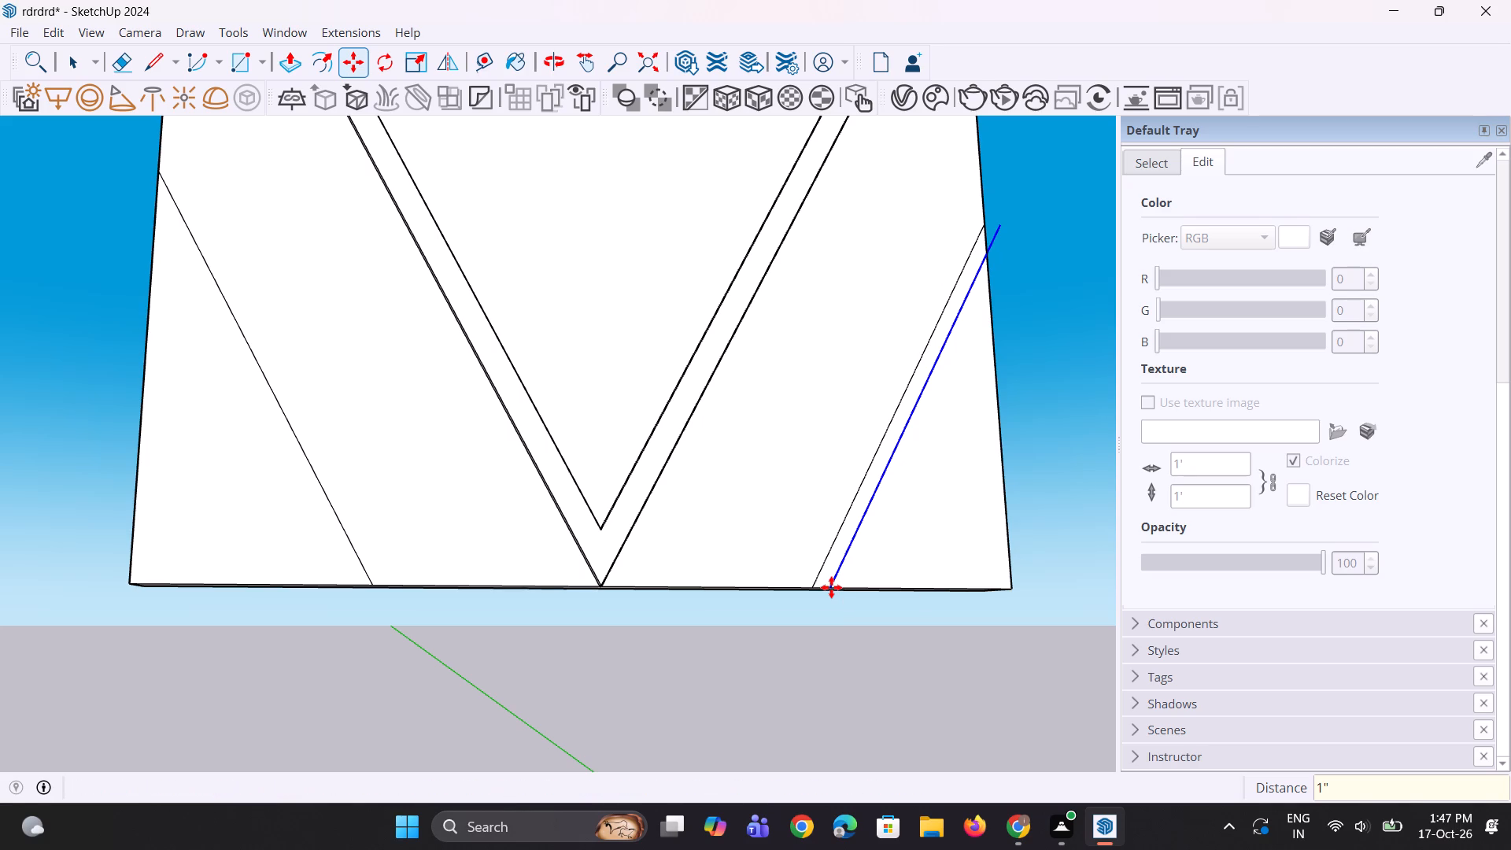
key(space)
Copy the door panel's lower-left corner diagonal 1" along the bottom edge toward the corner.
scroll(766, 626, down, 2)
key(space)
scroll(766, 626, down, 4)
scroll(669, 615, up, 4)
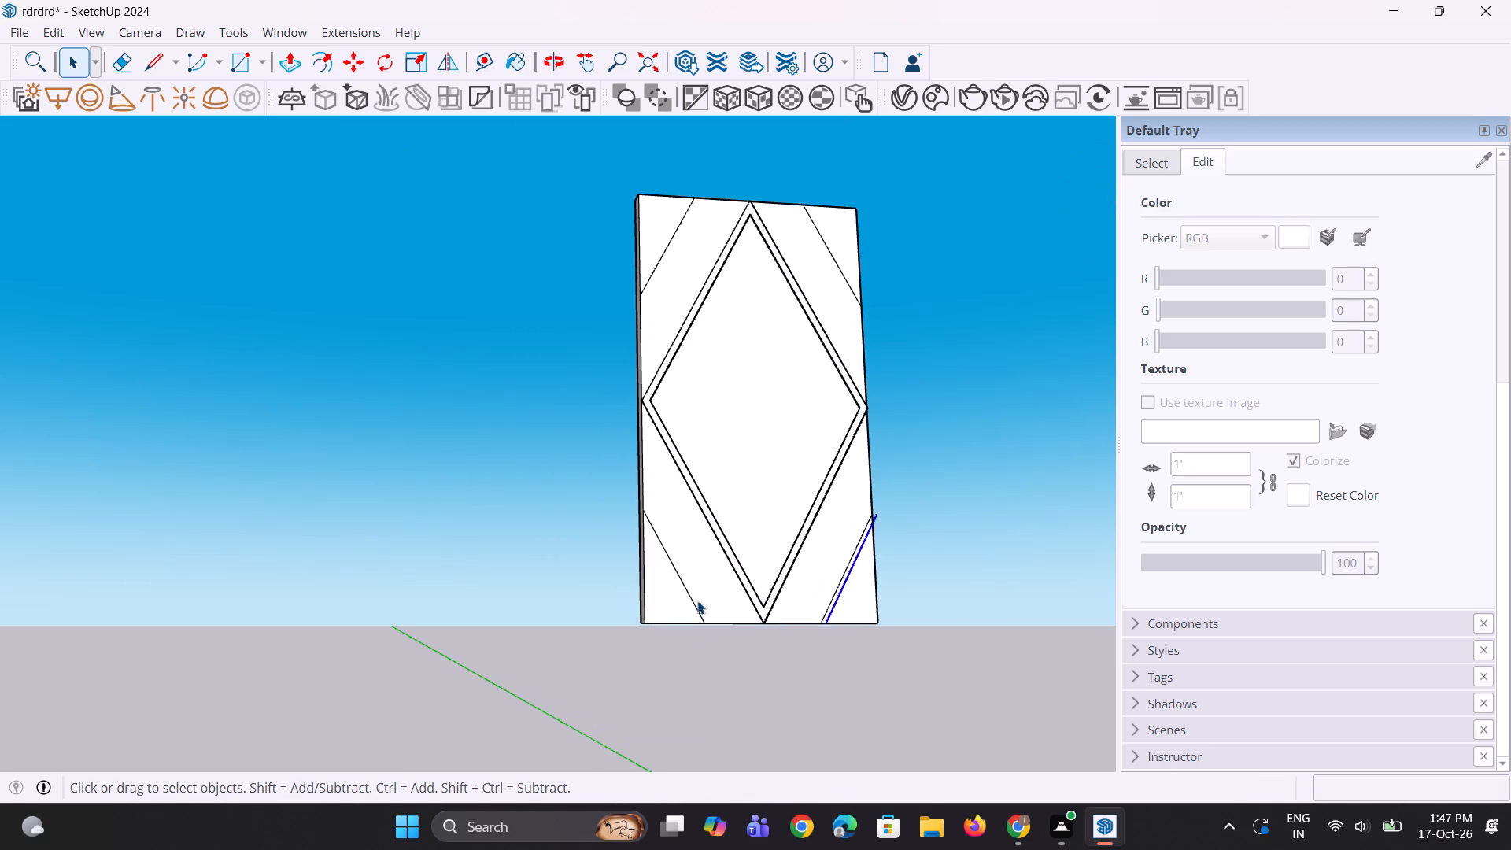
click(689, 602)
scroll(689, 602, up, 3)
key(m)
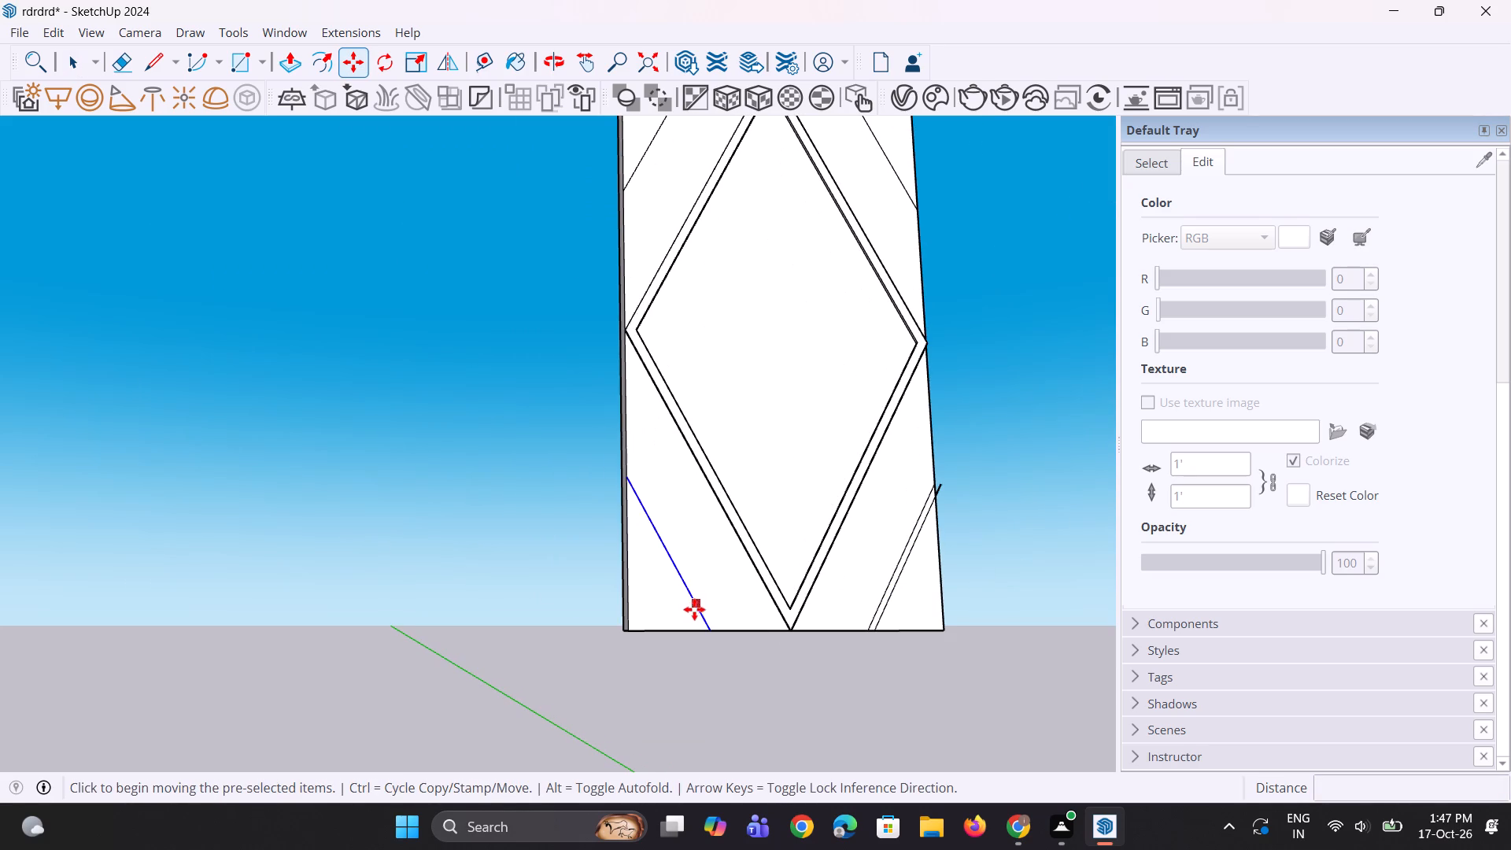
ctrl+scroll(694, 613, up, 1)
click(707, 631)
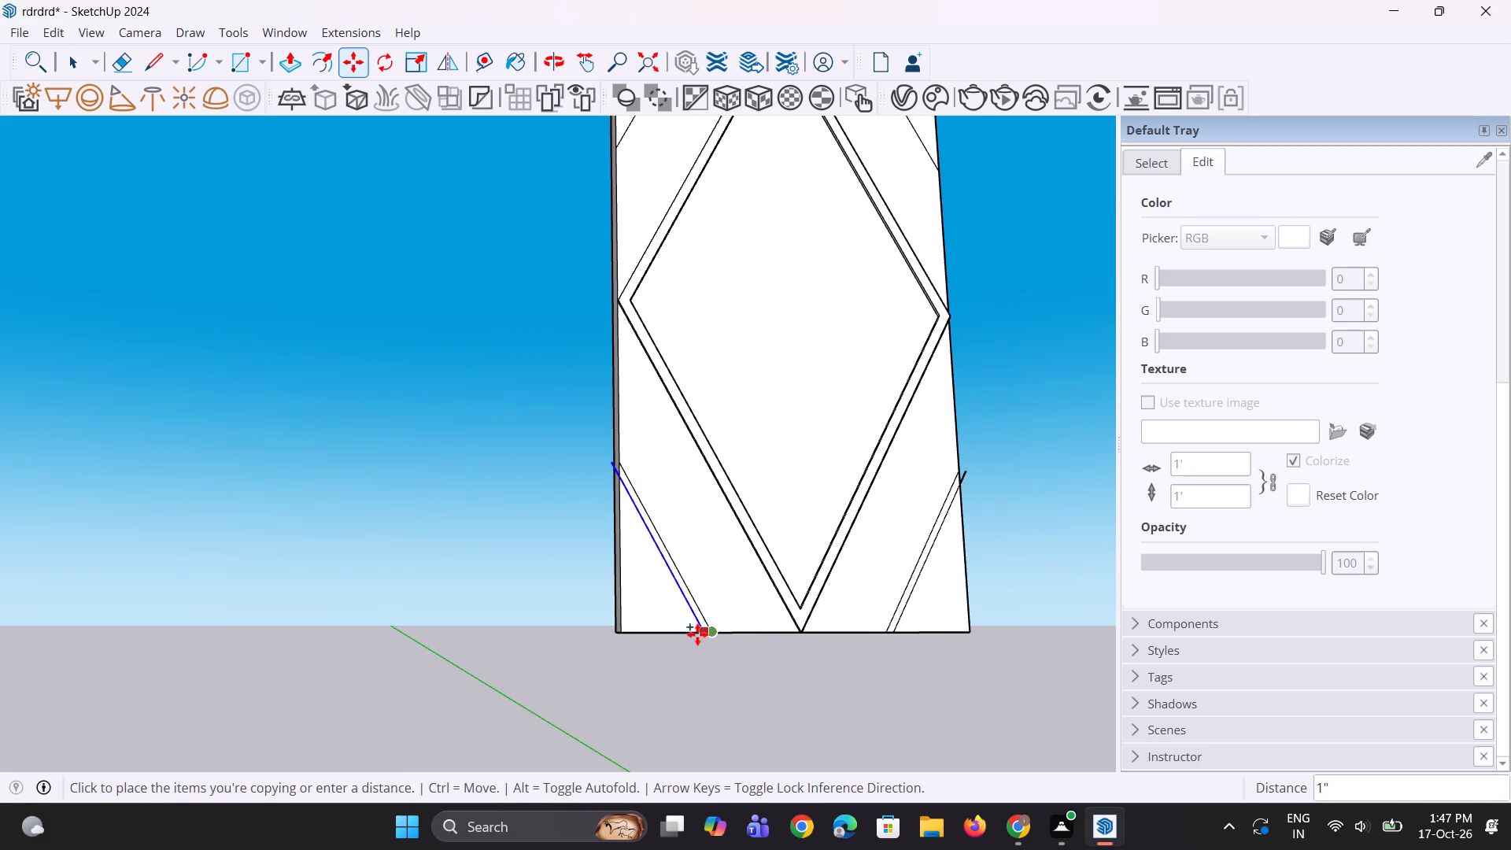
text(1")
key(Return)
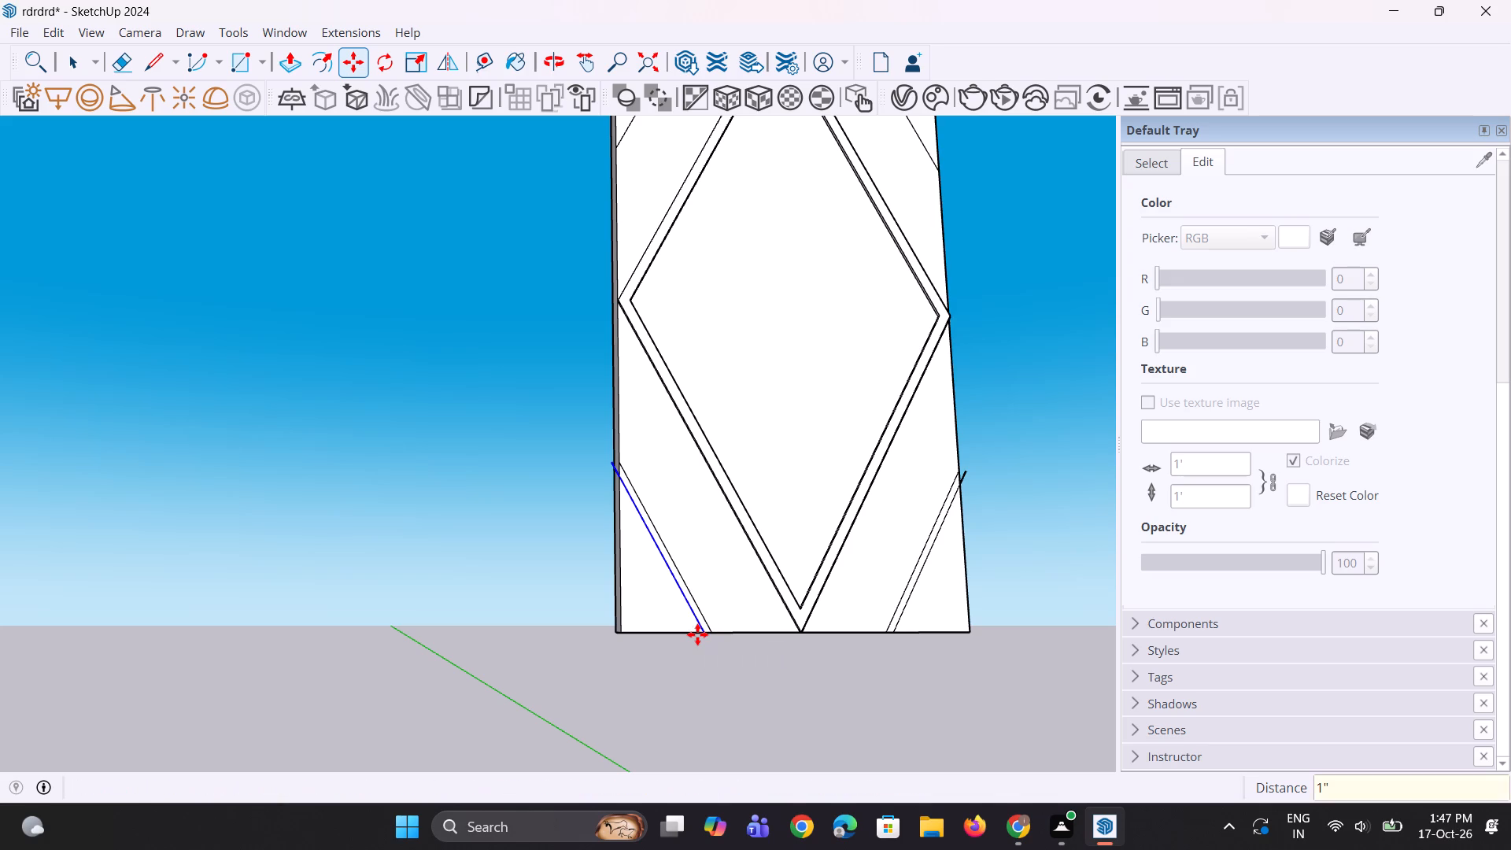
key(space)
Copy the door panel's upper-left corner diagonal 1" up along the side edge toward the corner.
scroll(672, 639, down, 4)
scroll(664, 419, up, 4)
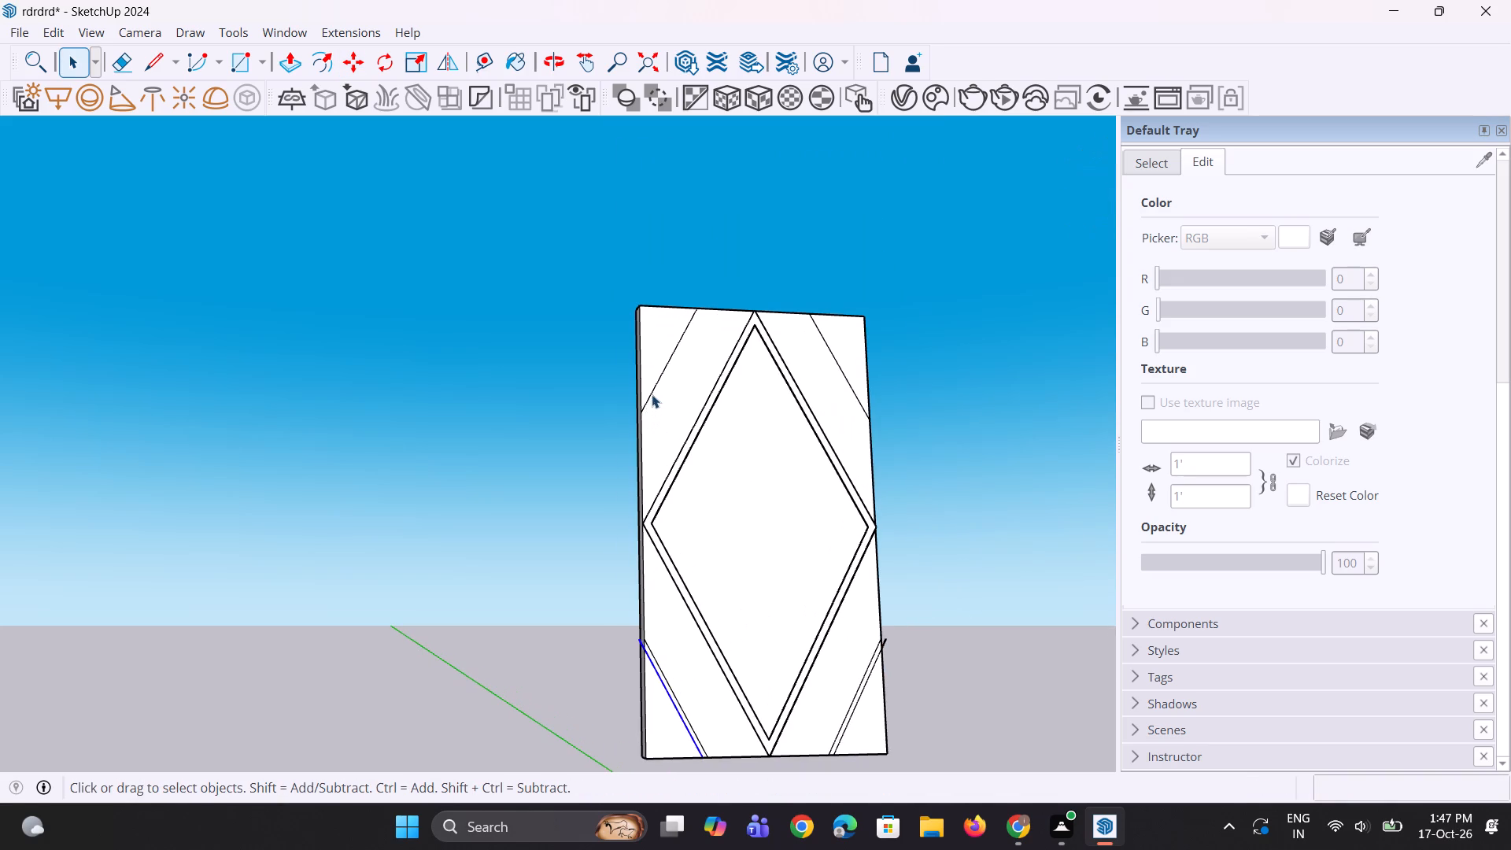
click(652, 393)
scroll(636, 416, up, 5)
key(m)
scroll(635, 419, up, 1)
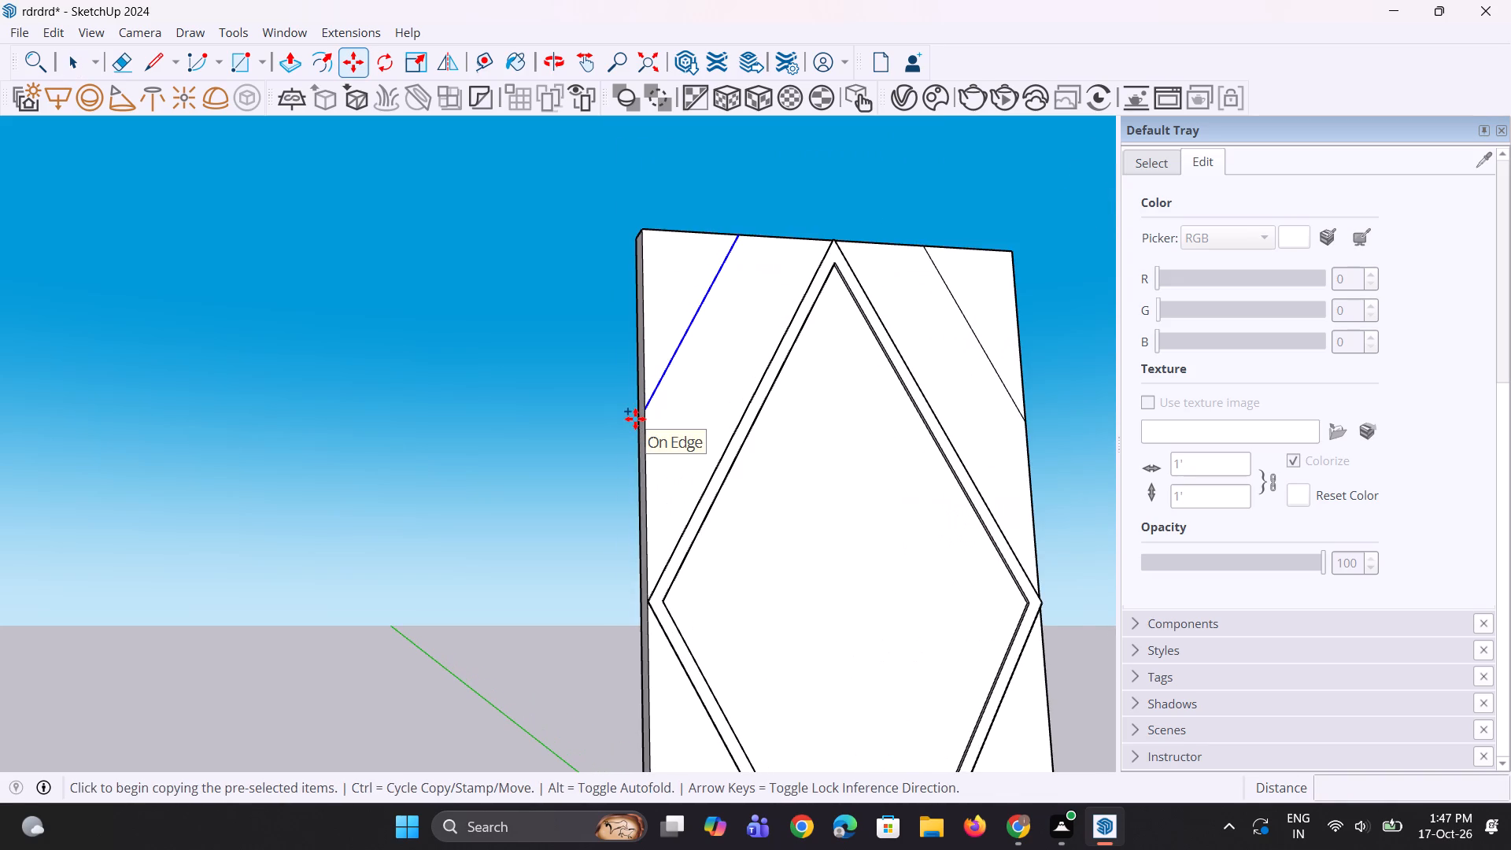
click(652, 413)
click(649, 394)
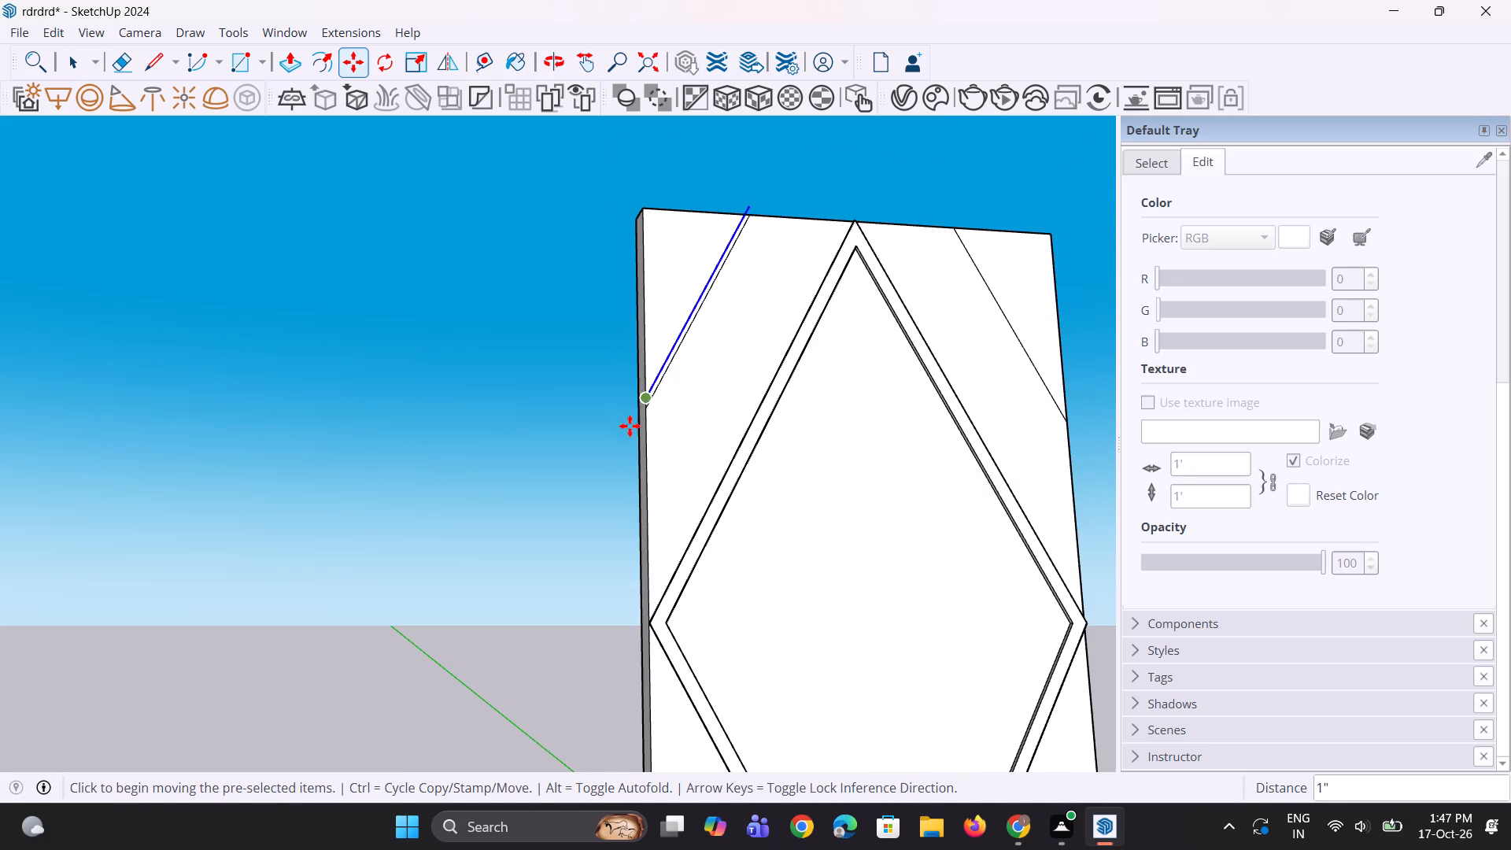
scroll(575, 478, down, 4)
key(space)
key(space)
Copy the door panel's upper-right corner diagonal a short distance up the side edge, forming a narrow strip like the other corners.
click(821, 390)
scroll(746, 416, up, 6)
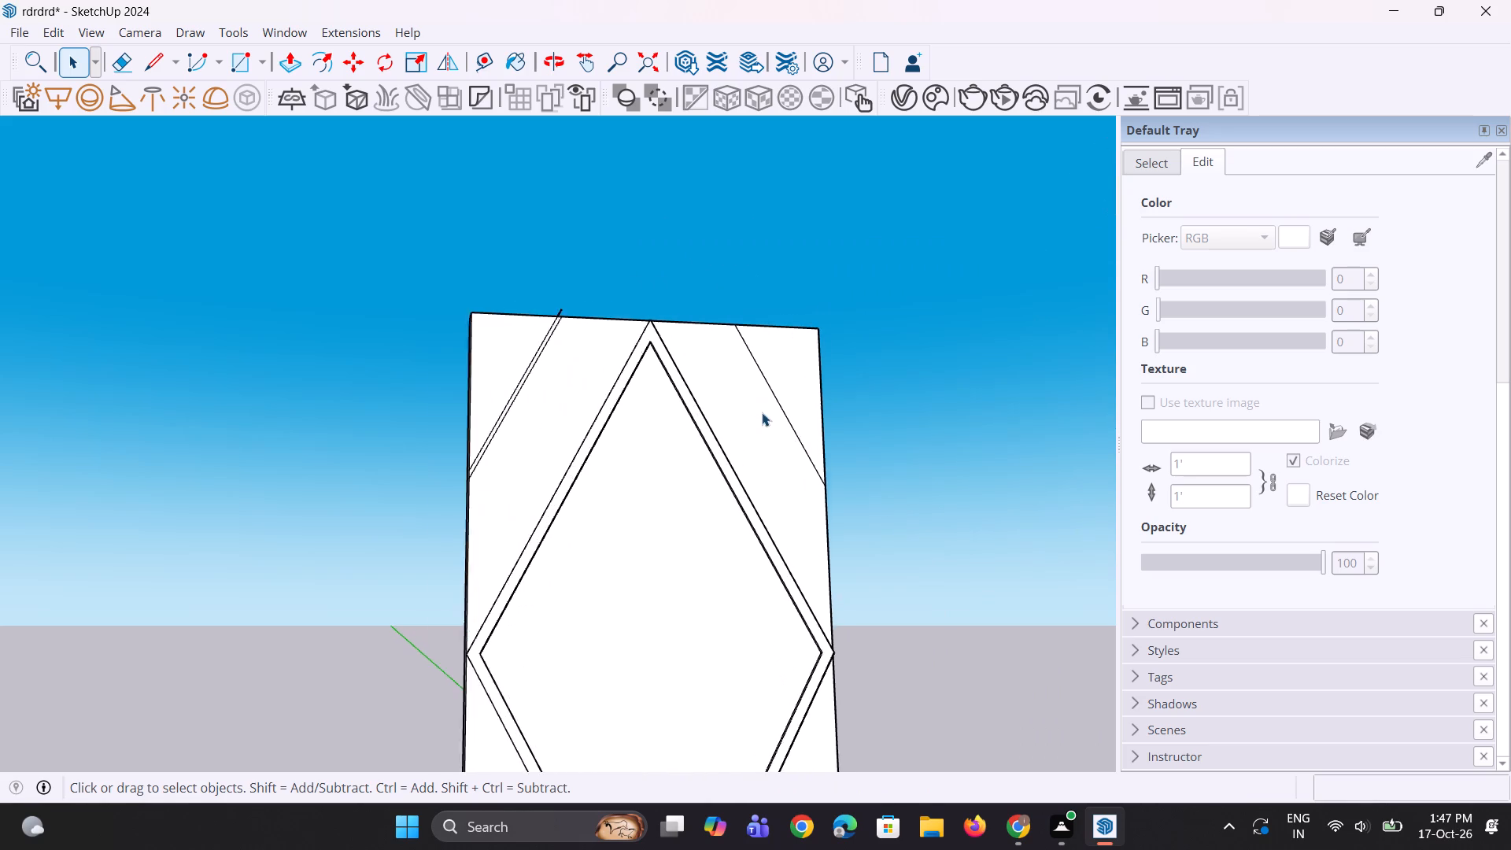
scroll(762, 412, up, 1)
click(792, 423)
scroll(736, 508, down, 3)
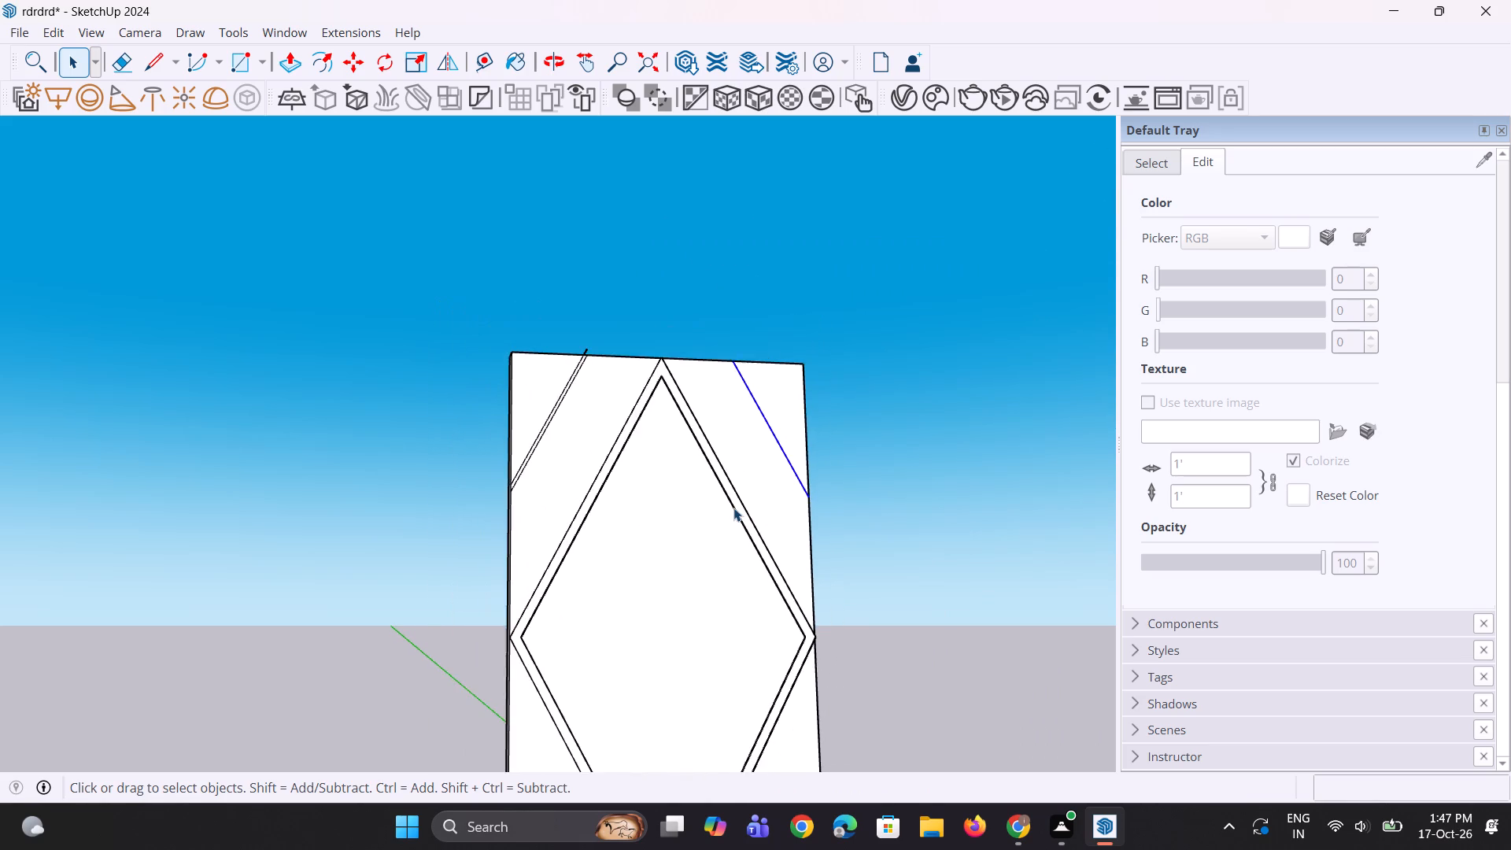
scroll(733, 508, down, 3)
scroll(750, 519, up, 4)
key(m)
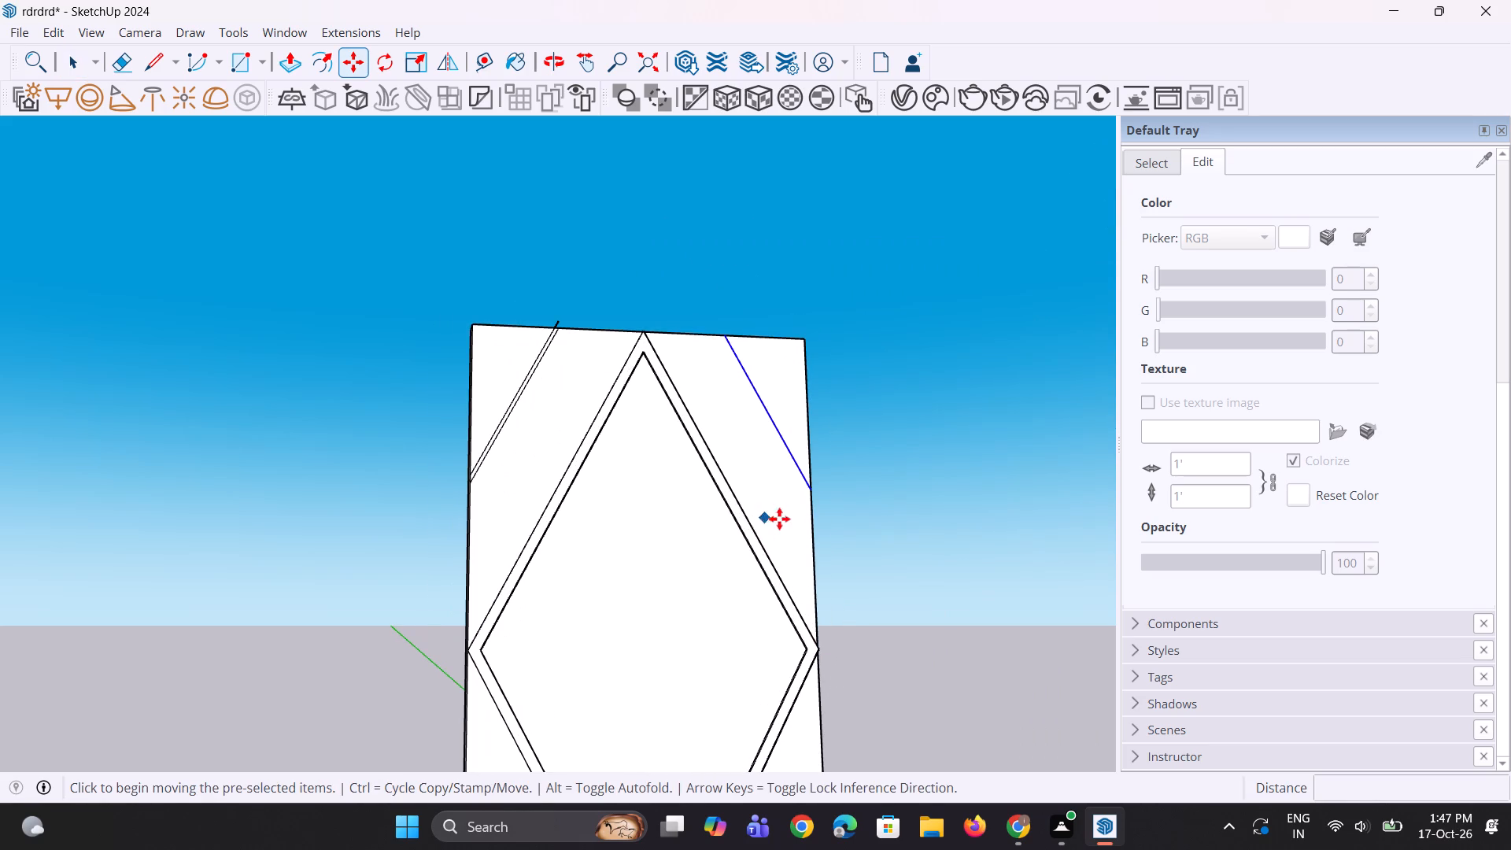
scroll(834, 480, up, 2)
click(779, 498)
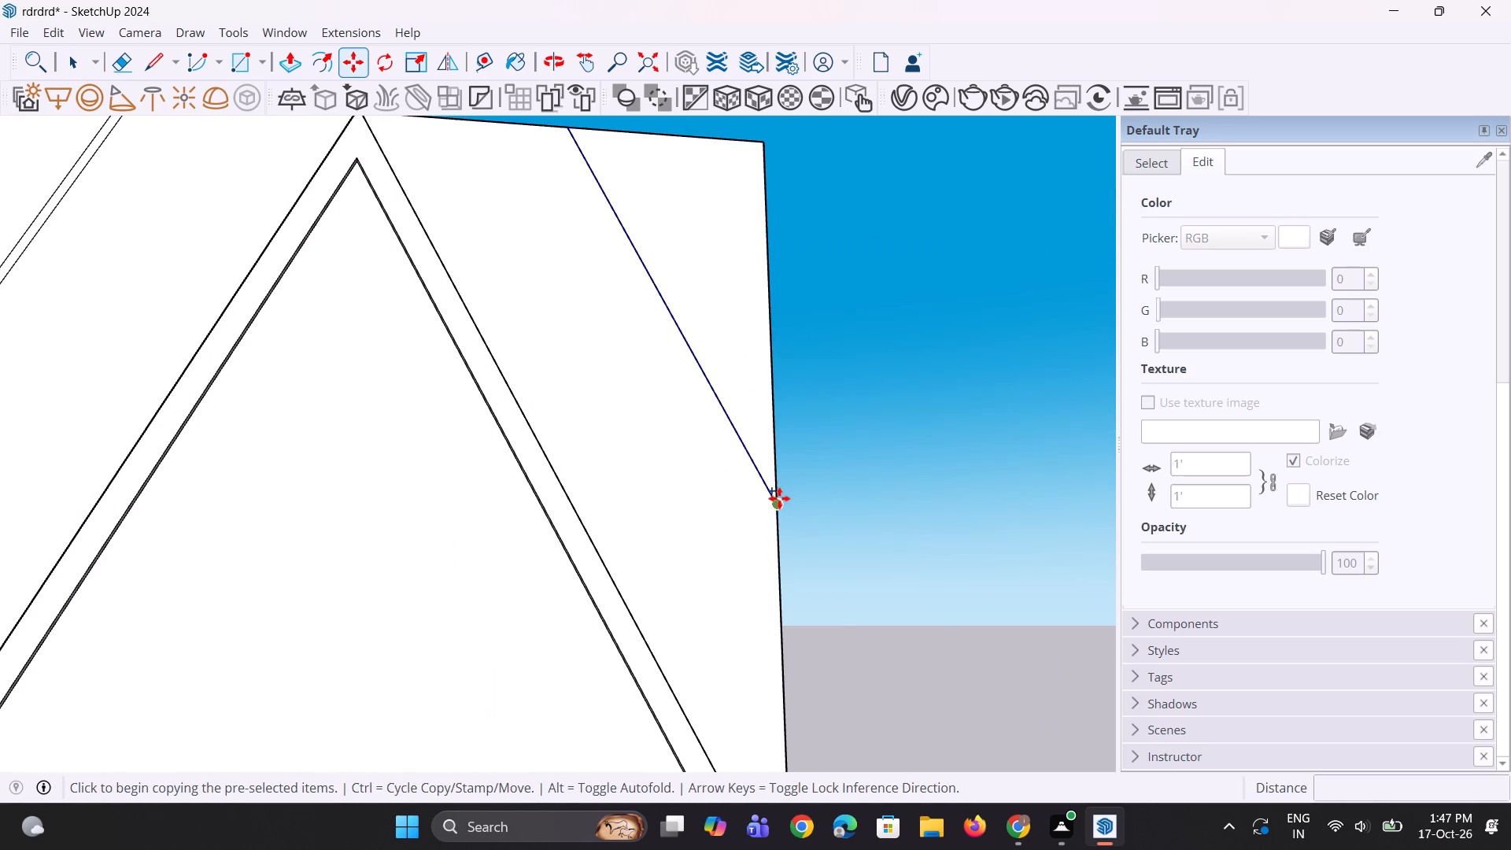
click(778, 479)
scroll(778, 490, down, 4)
key(space)
key(space)
Erase the ends of the two upper copied diagonals that overhang the panel's top edge.
key(e)
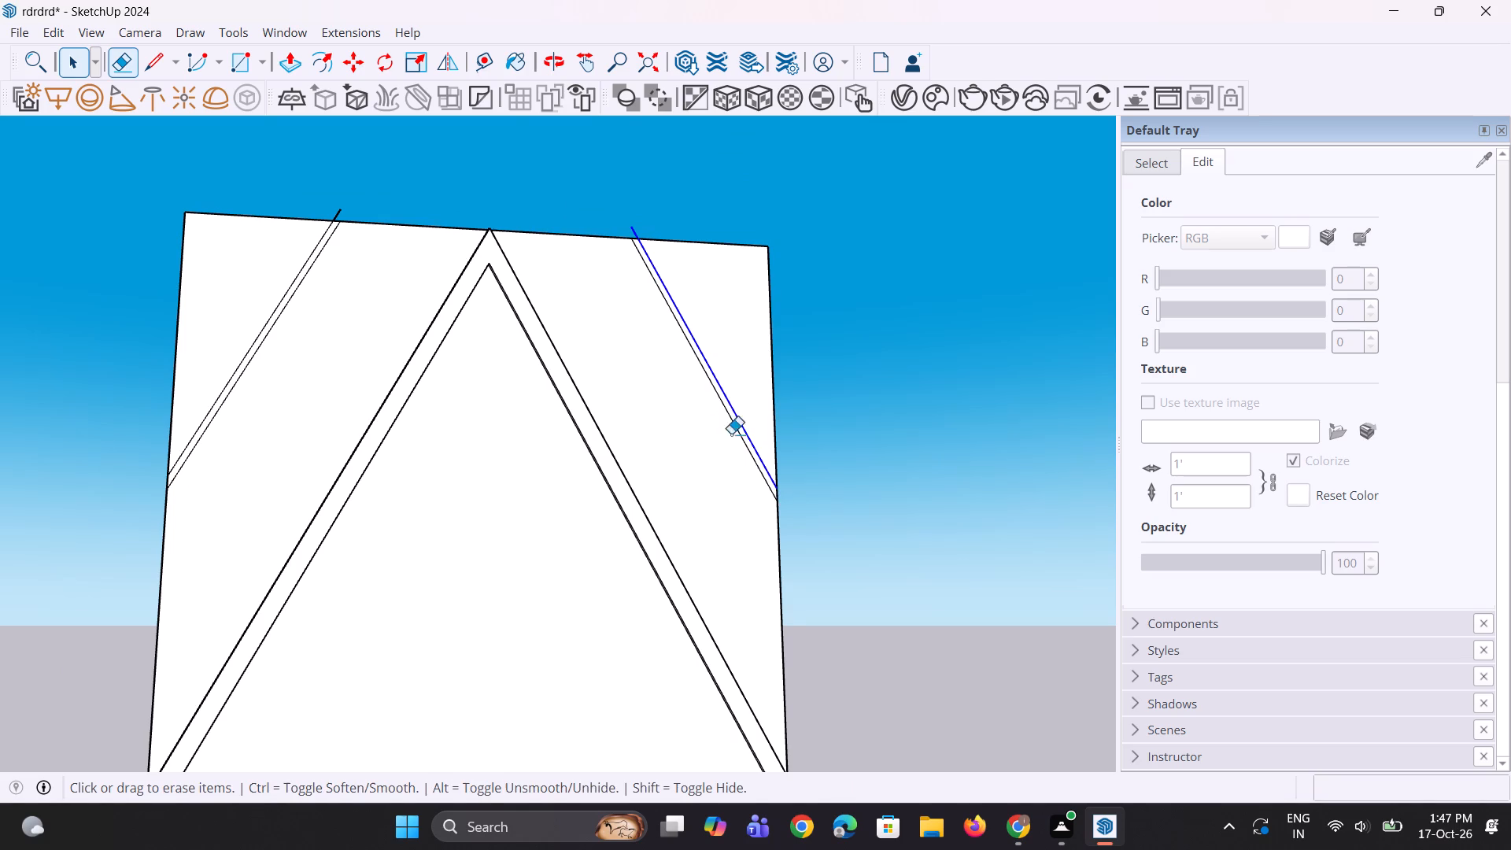
scroll(686, 371, up, 1)
scroll(636, 214, up, 2)
click(631, 300)
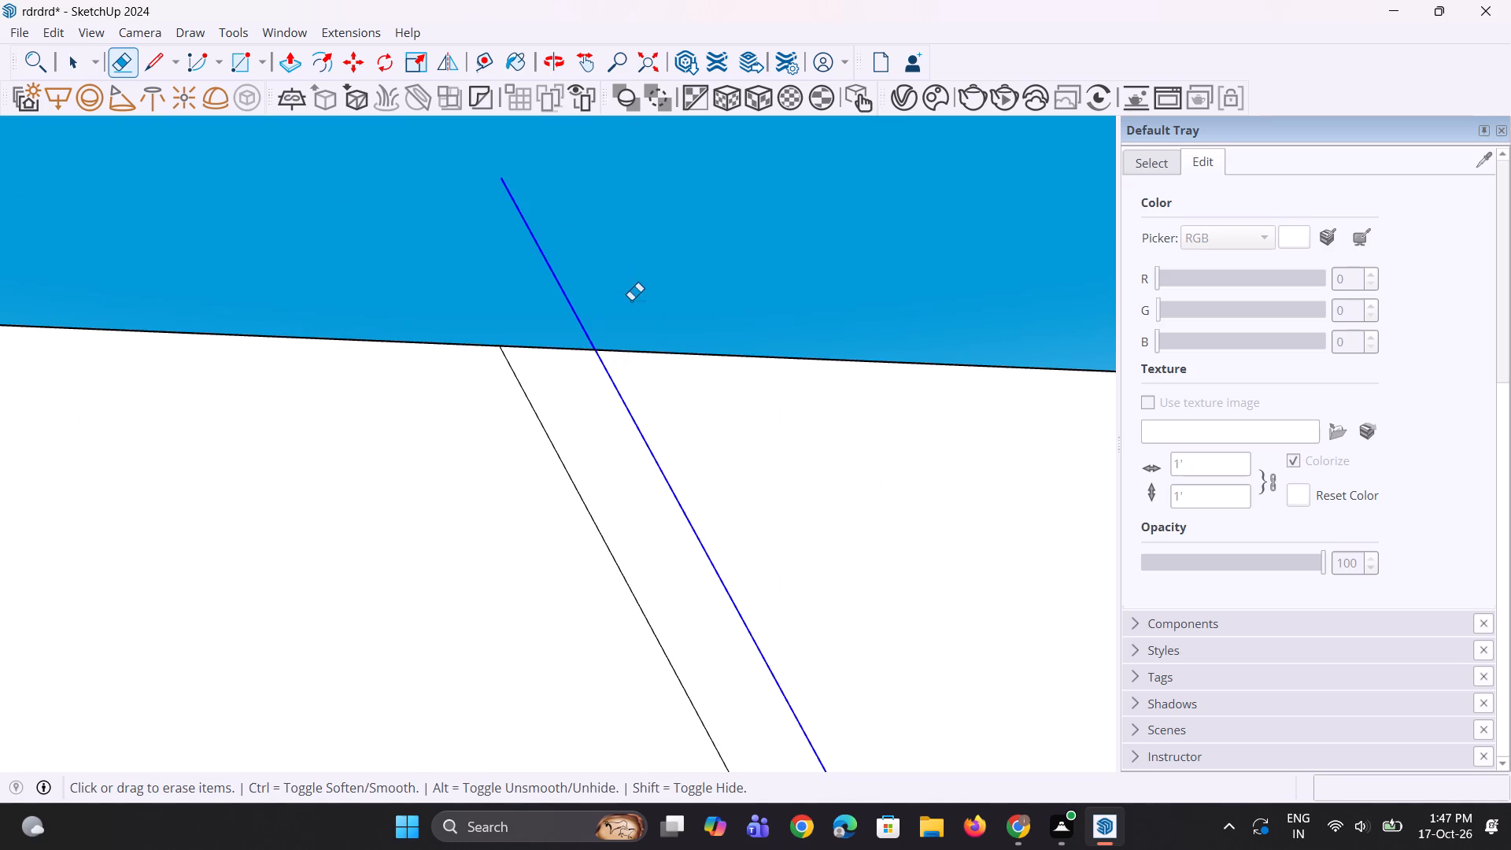
key(space)
triple_click(631, 300)
click(631, 300)
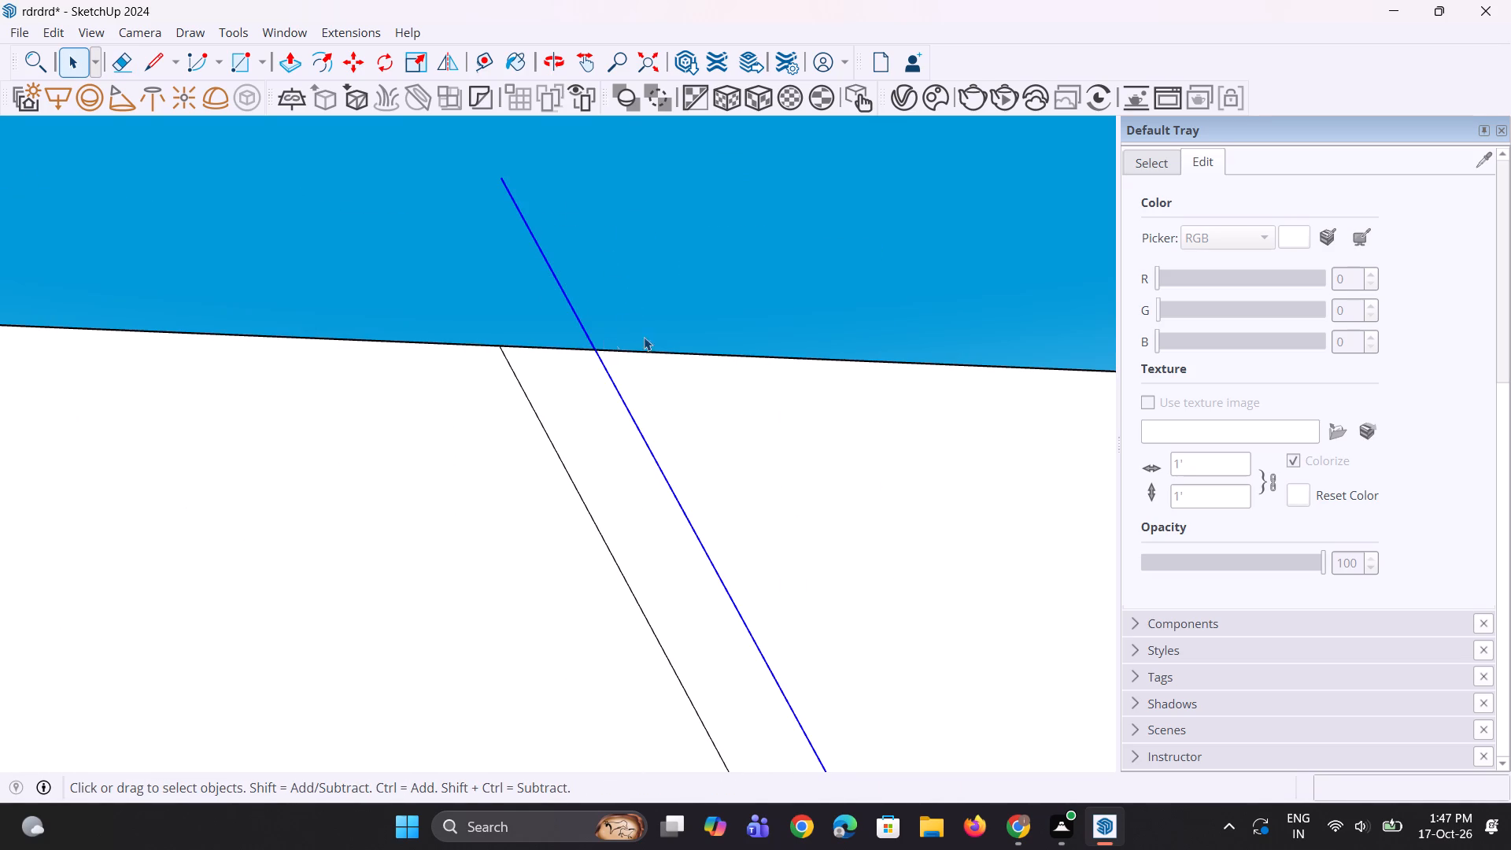
scroll(665, 337, down, 7)
triple_click(595, 304)
scroll(651, 334, up, 2)
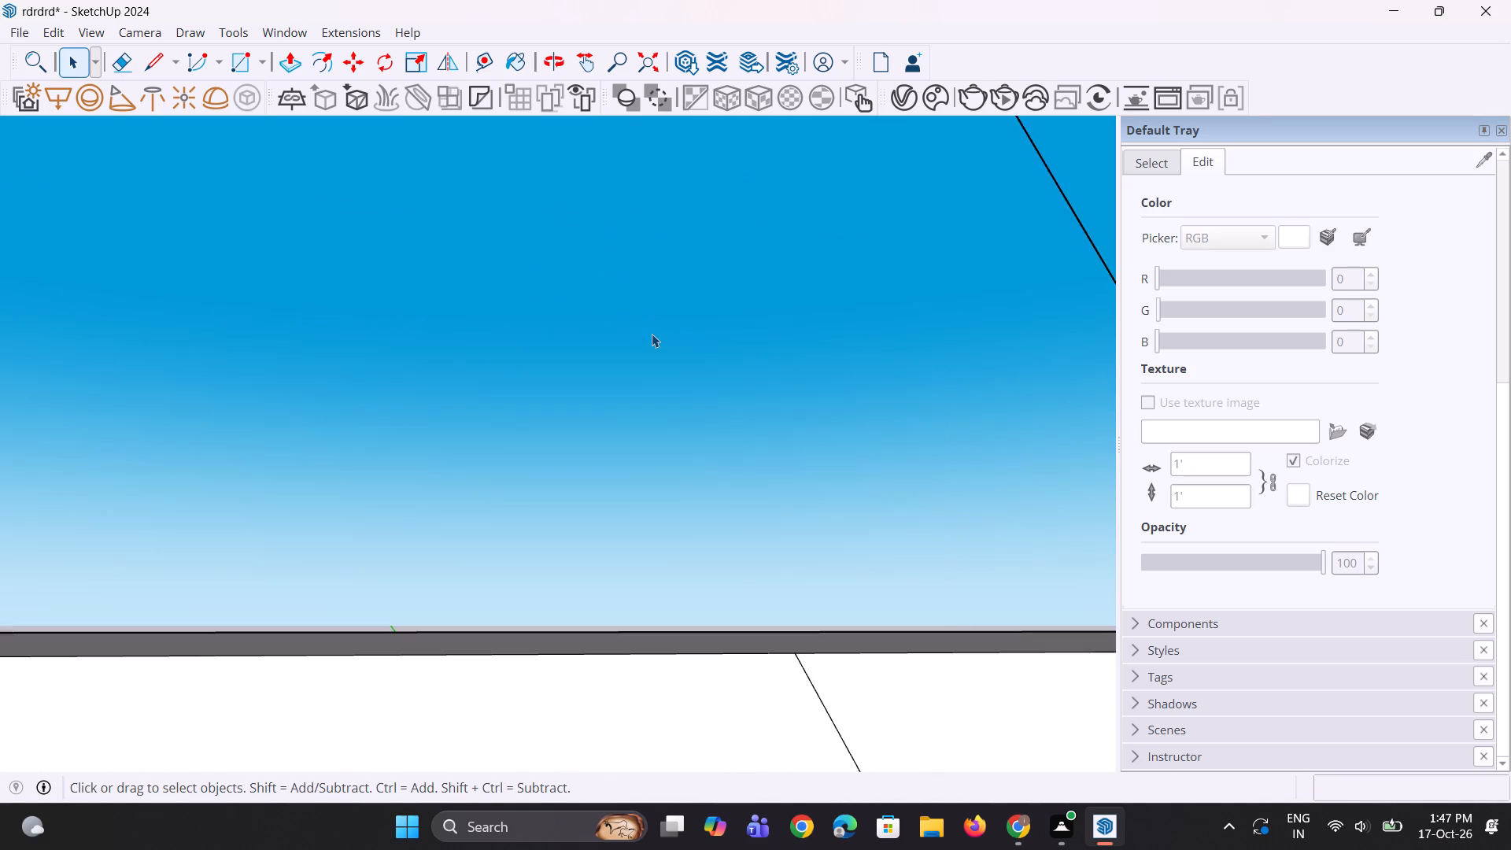
scroll(652, 334, up, 1)
scroll(652, 334, down, 3)
key(e)
click(659, 334)
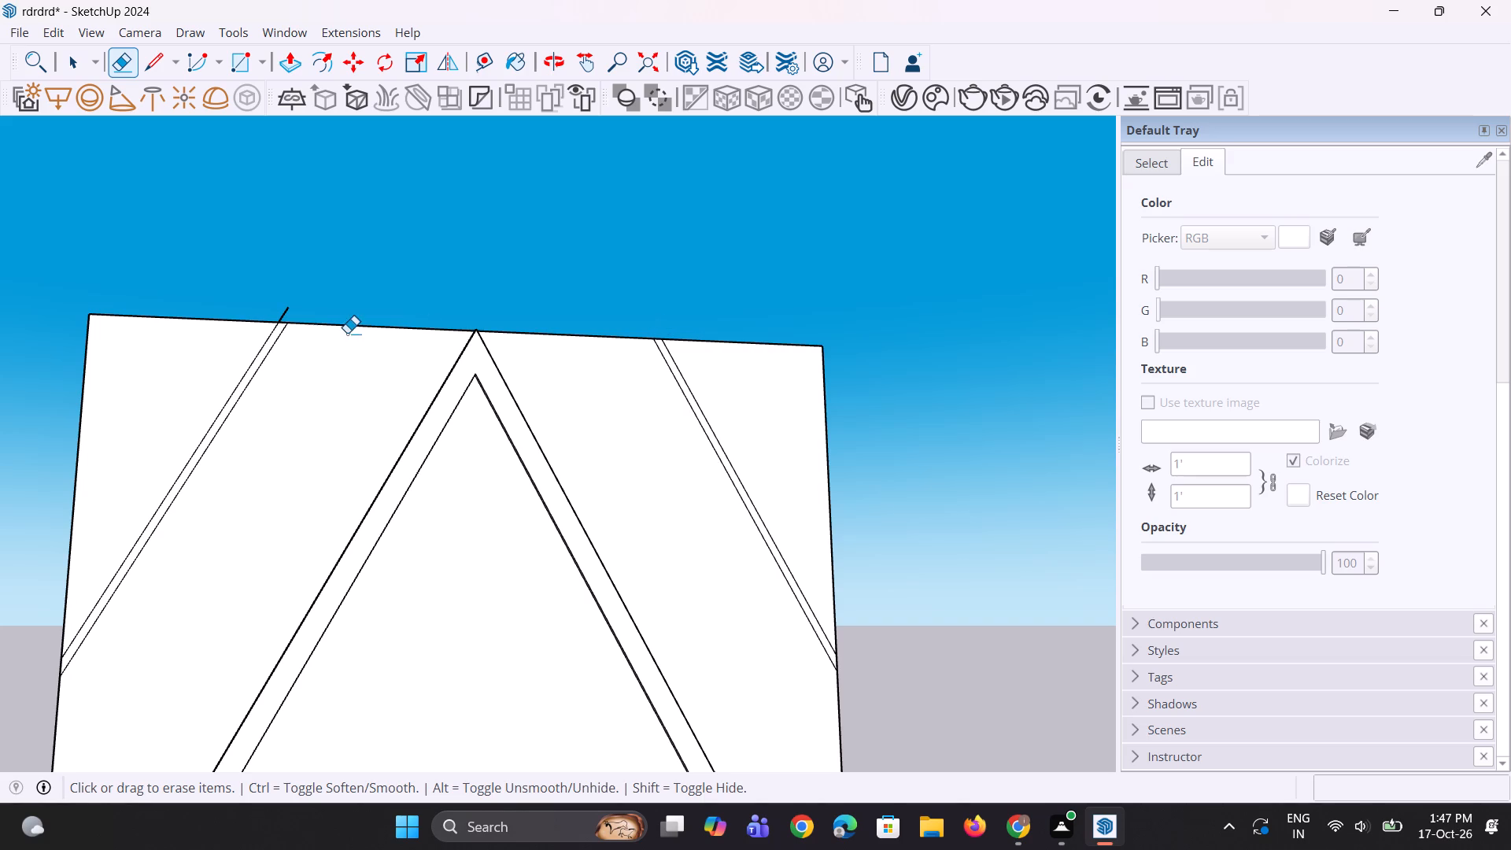
scroll(324, 333, up, 1)
click(280, 313)
Erase the ends of the two lower copied diagonals that overhang the panel's side edges.
scroll(285, 312, down, 9)
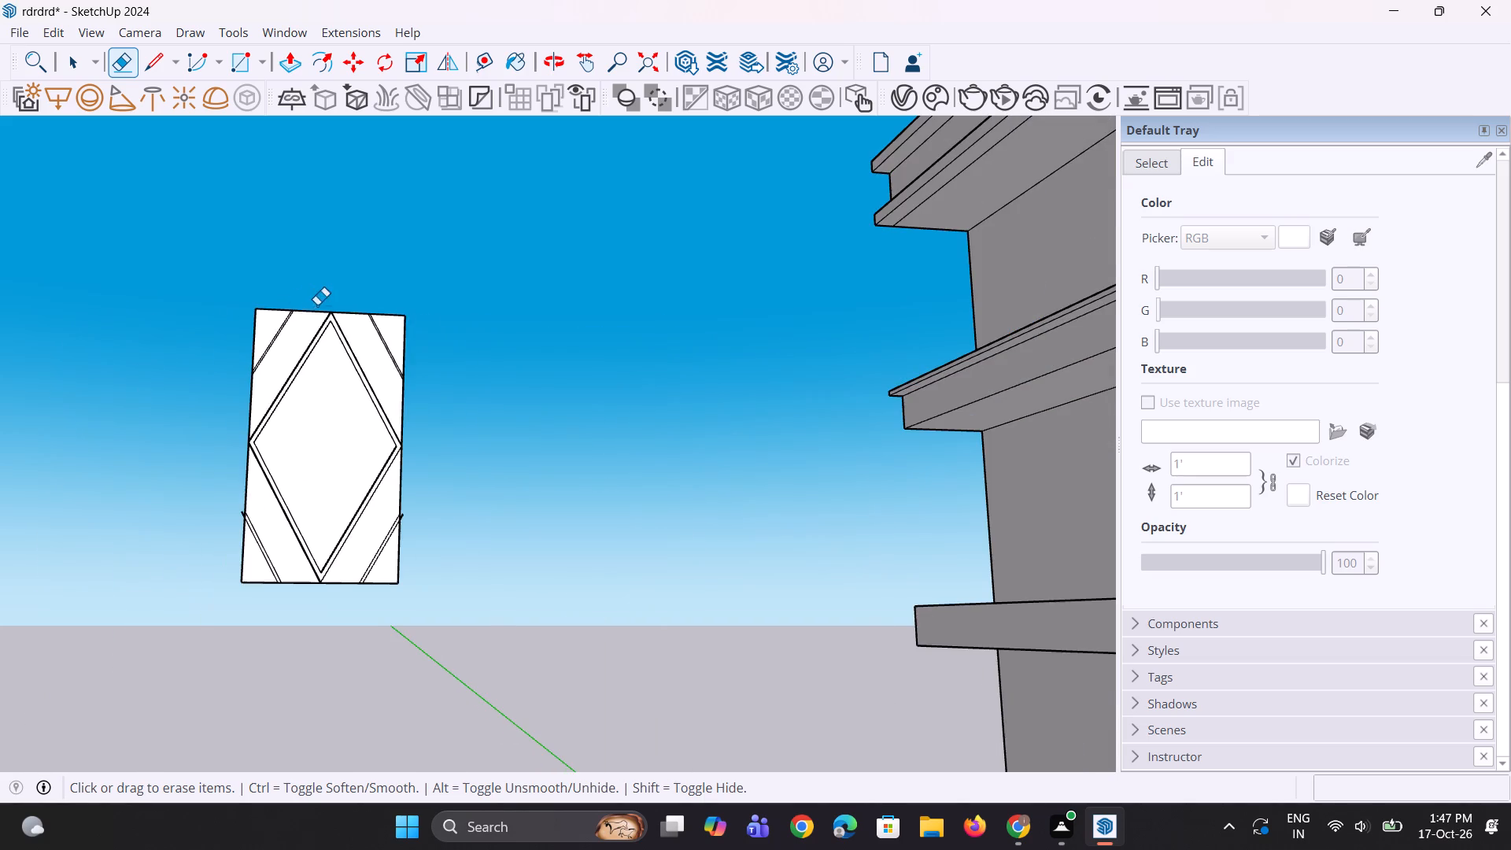
scroll(410, 497, up, 9)
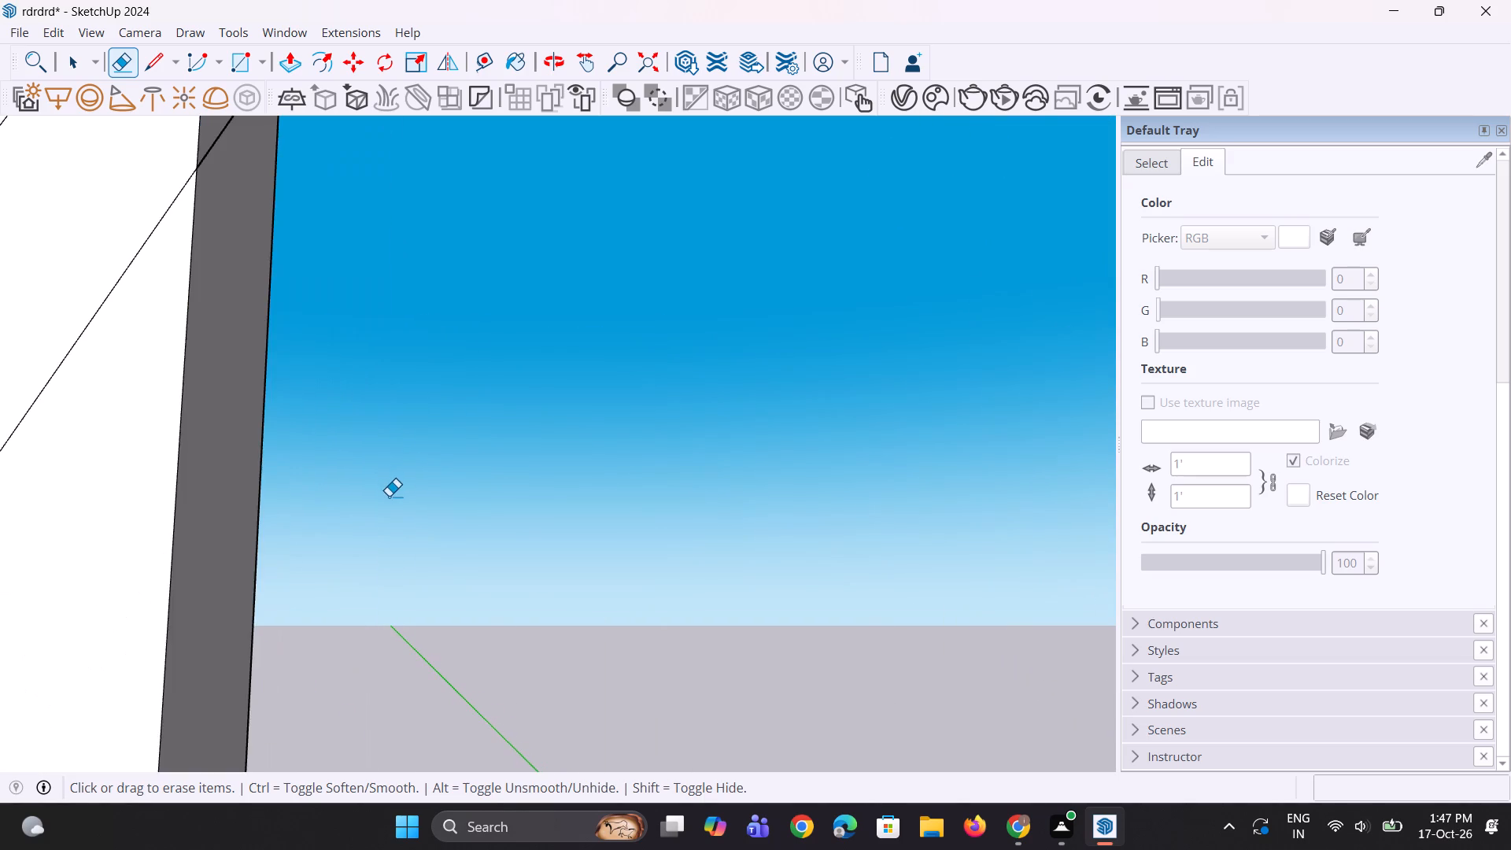
scroll(389, 496, down, 2)
click(388, 464)
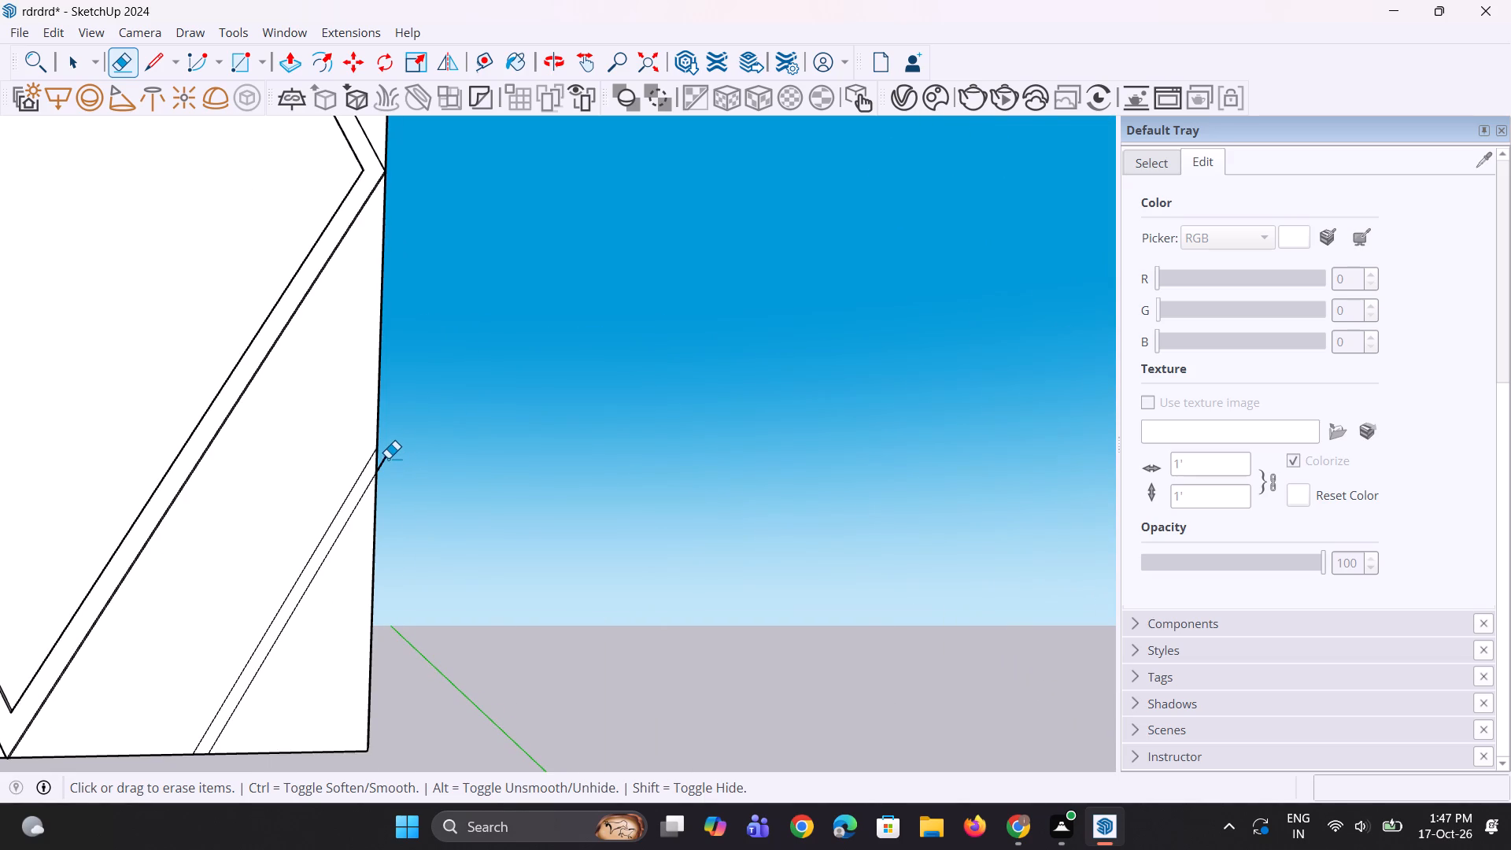
click(388, 458)
scroll(473, 510, down, 5)
scroll(255, 490, up, 3)
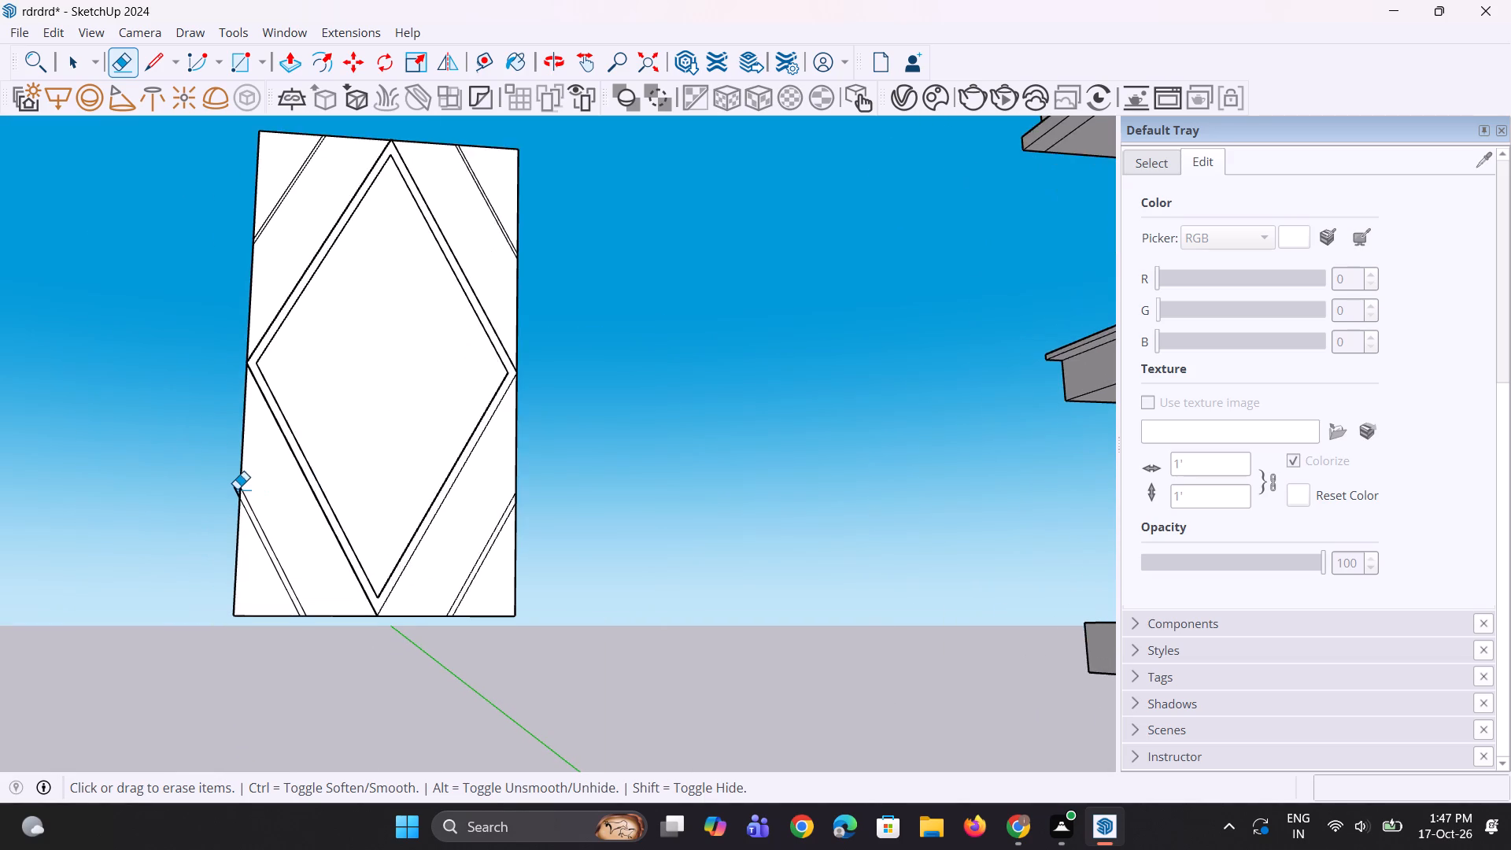
scroll(237, 489, up, 6)
click(235, 492)
Push/Pull the narrow diagonal strips at the panel's two lower corners out by 7/16".
scroll(242, 527, down, 4)
middle_drag(273, 590, 264, 589)
scroll(496, 601, up, 2)
key(p)
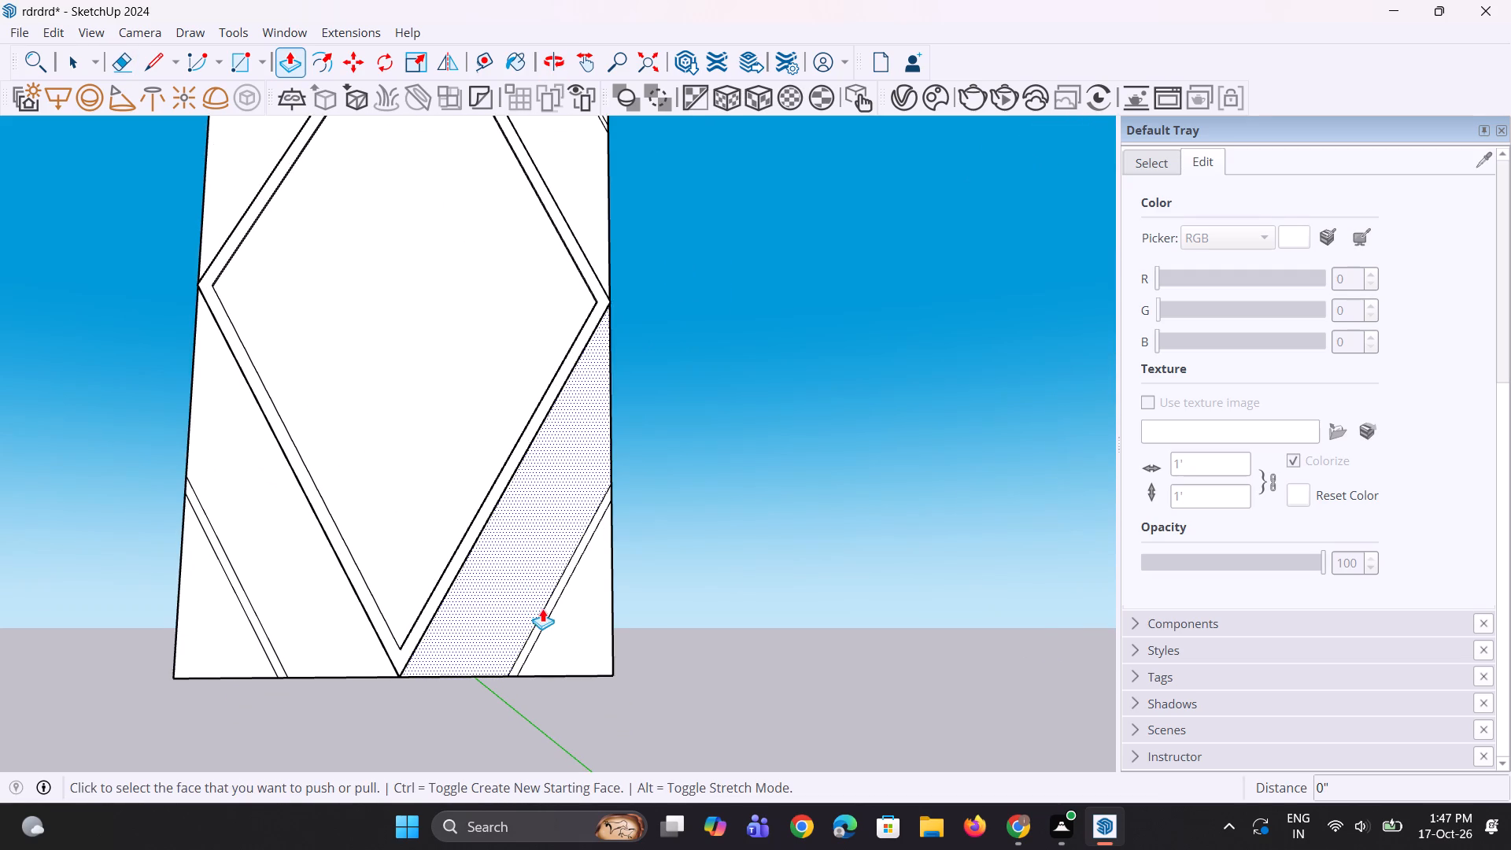
click(545, 609)
click(467, 536)
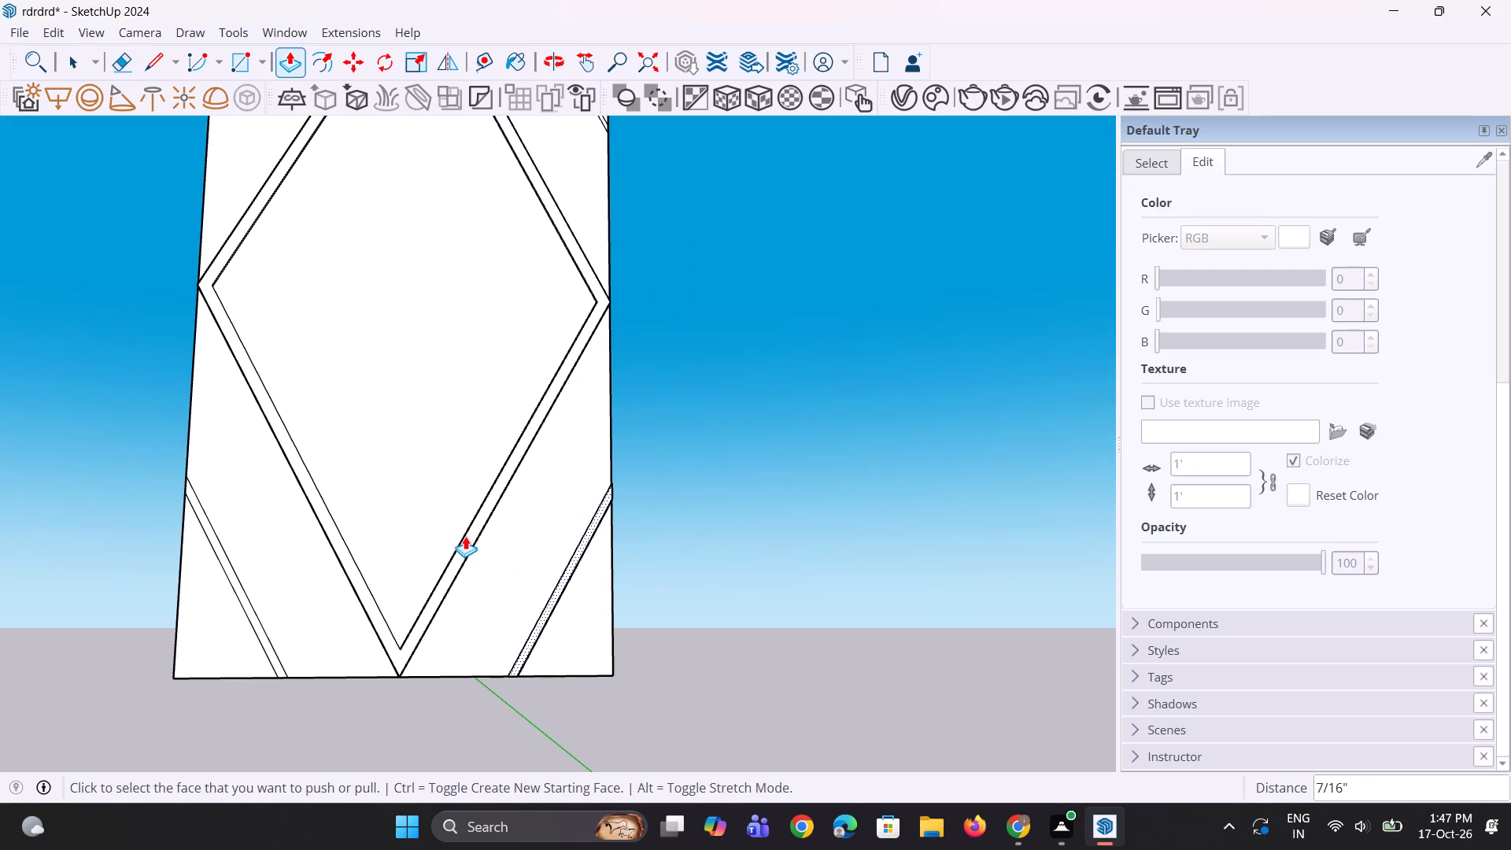
scroll(348, 644, up, 1)
double_click(267, 667)
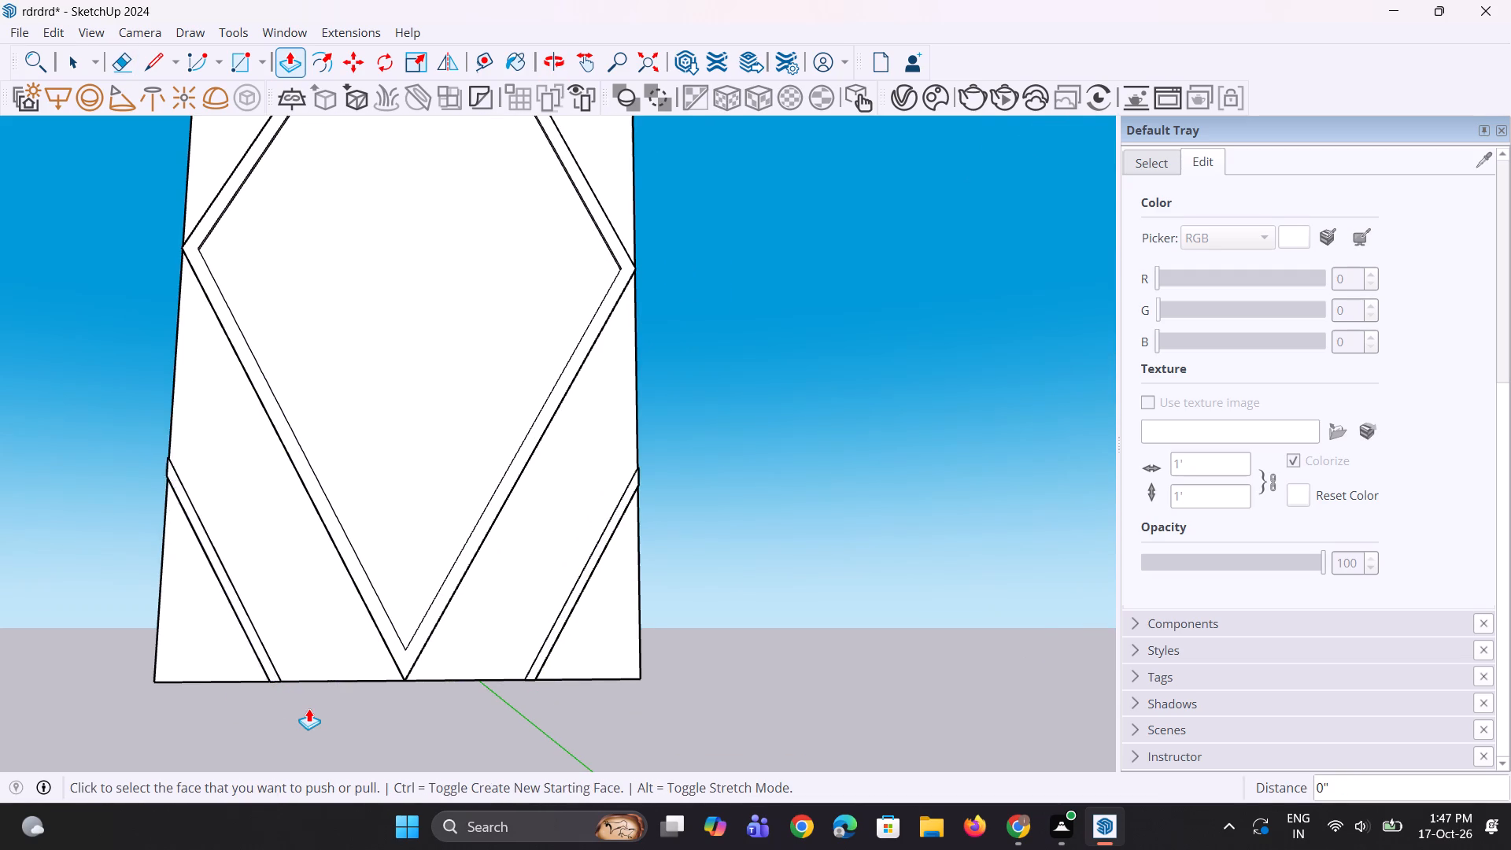
Repeat the same 7/16" Push/Pull on the narrow diagonal strips at the panel's two upper corners.
scroll(308, 708, down, 9)
scroll(410, 491, up, 9)
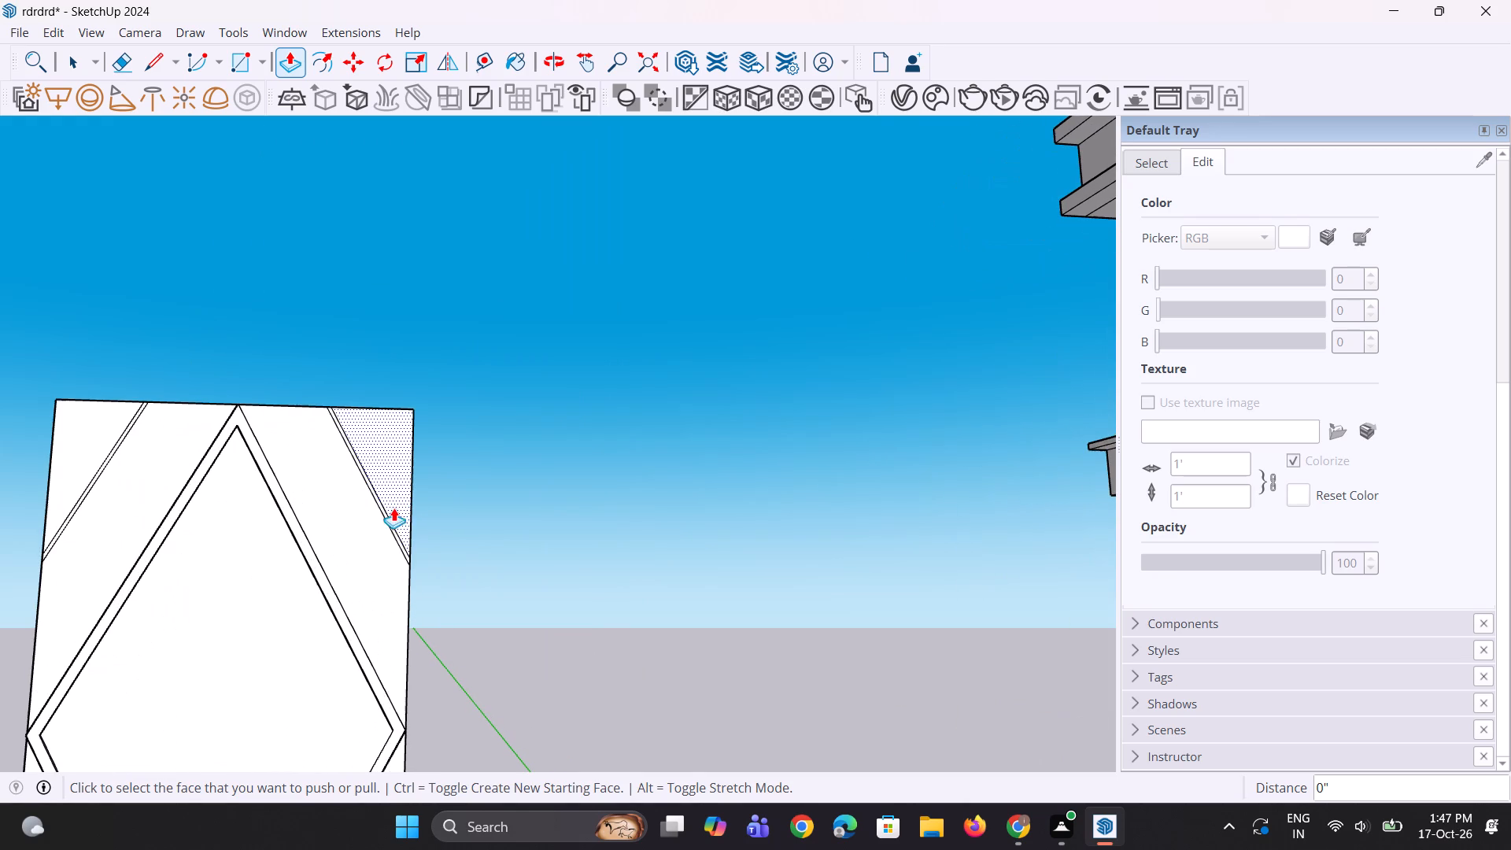
double_click(391, 527)
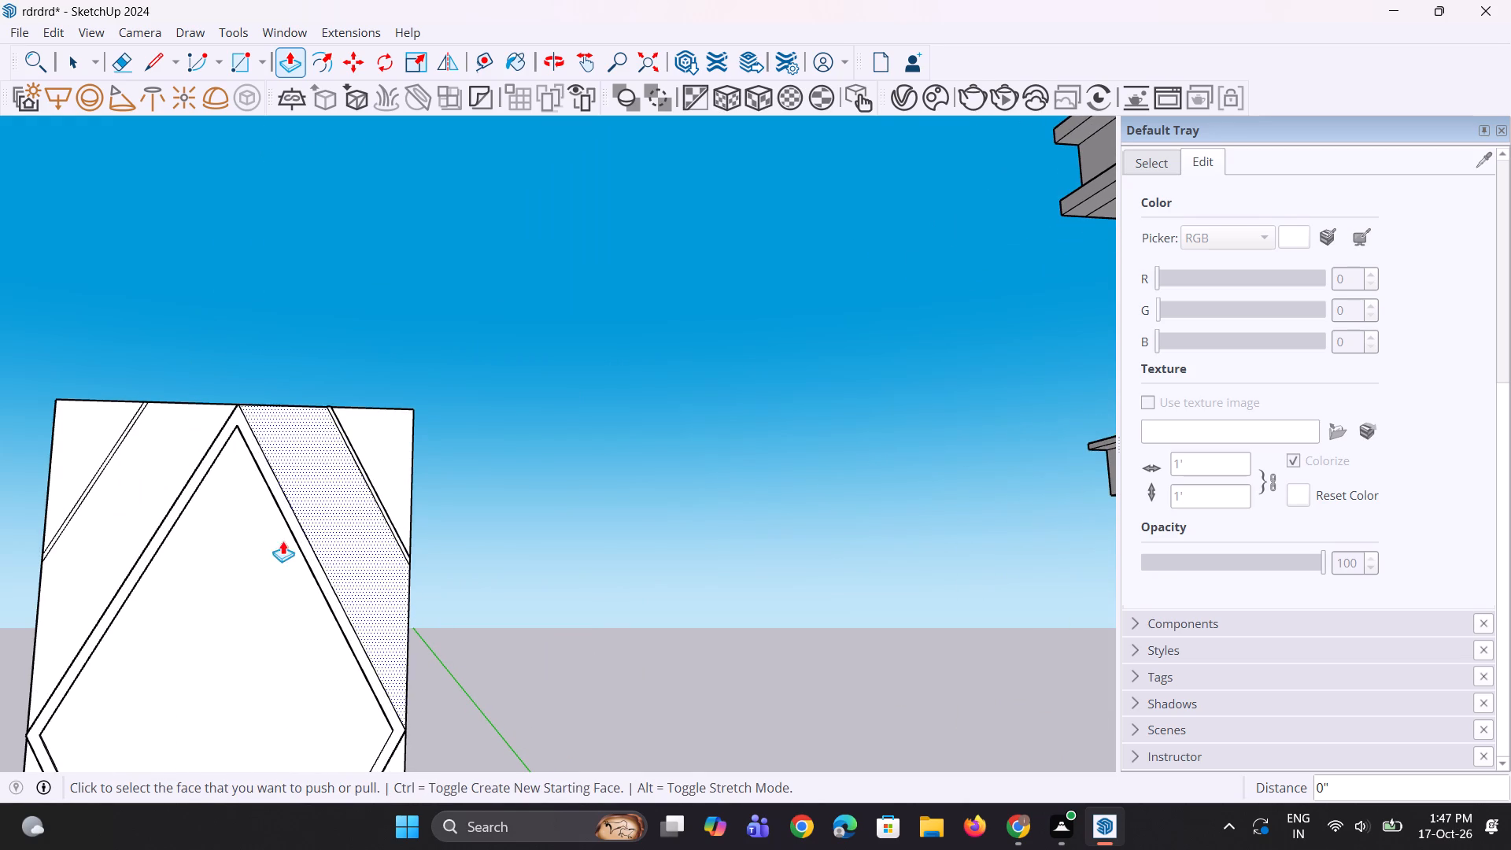
scroll(54, 517, up, 5)
double_click(66, 531)
scroll(68, 580, down, 5)
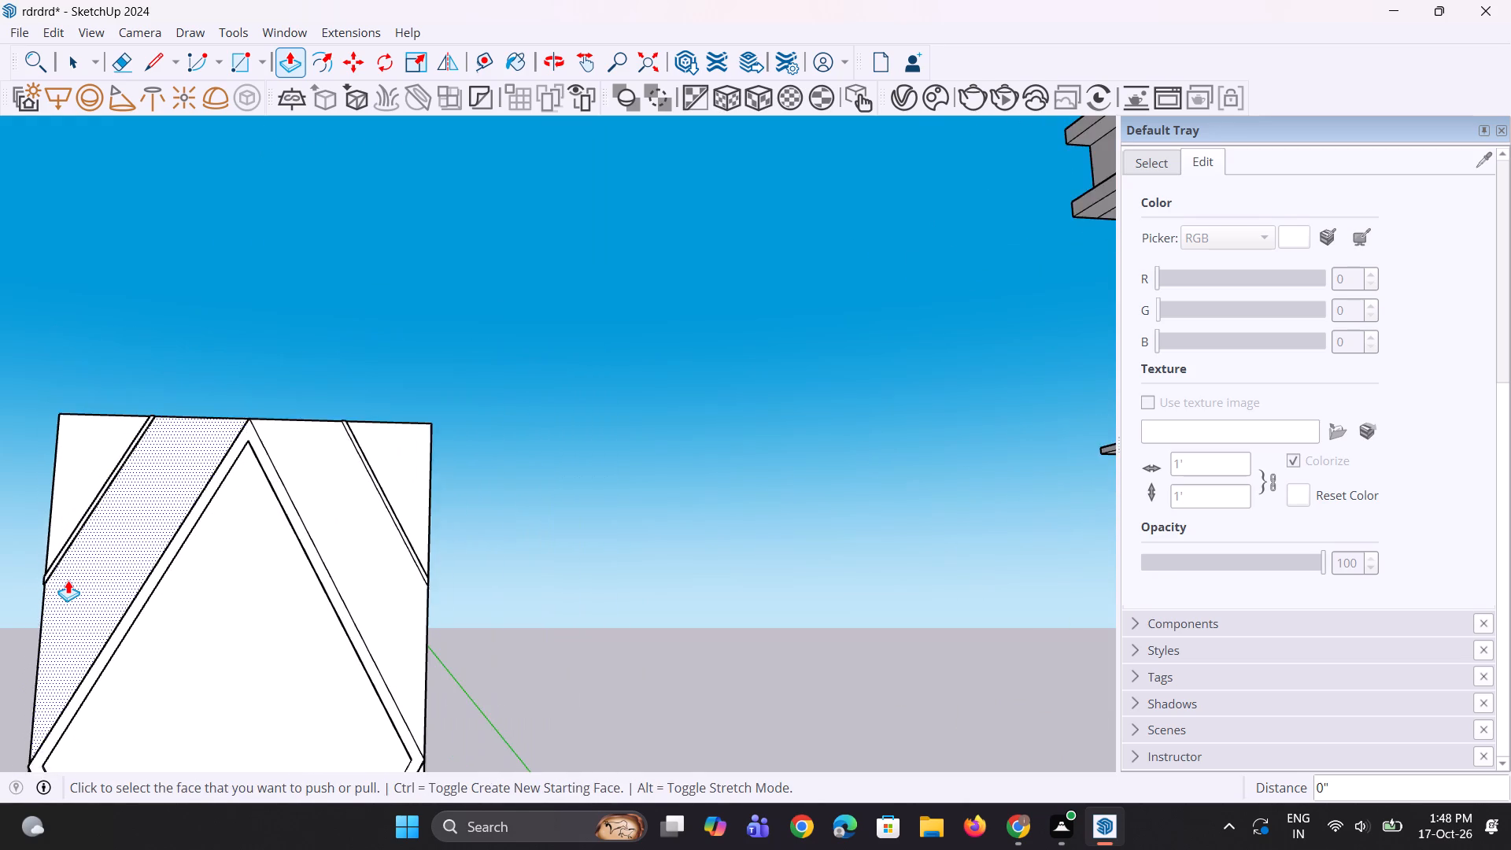
middle_drag(68, 580, 268, 595)
key(space)
key(space)
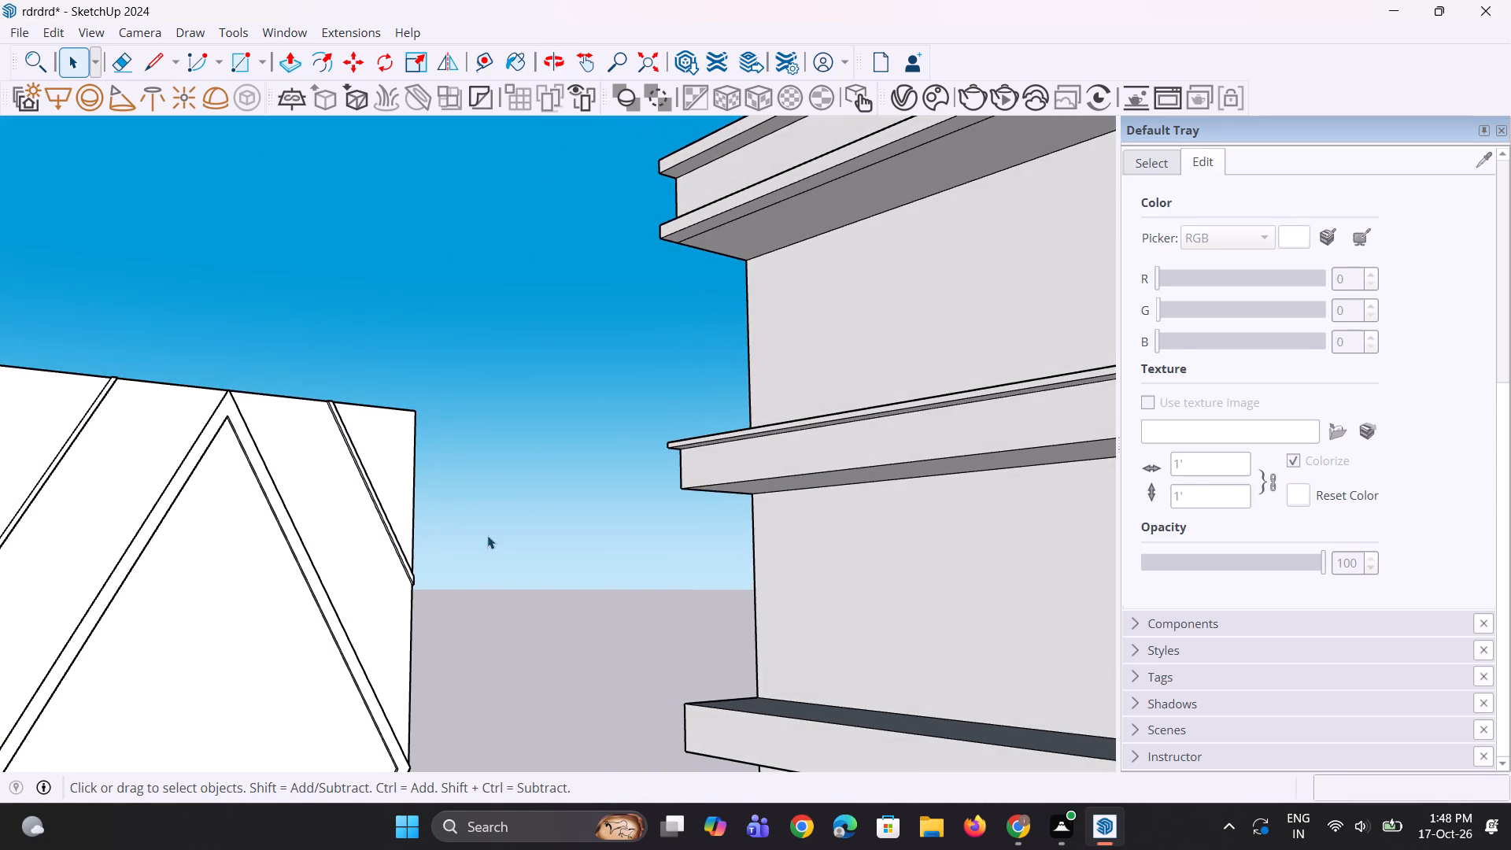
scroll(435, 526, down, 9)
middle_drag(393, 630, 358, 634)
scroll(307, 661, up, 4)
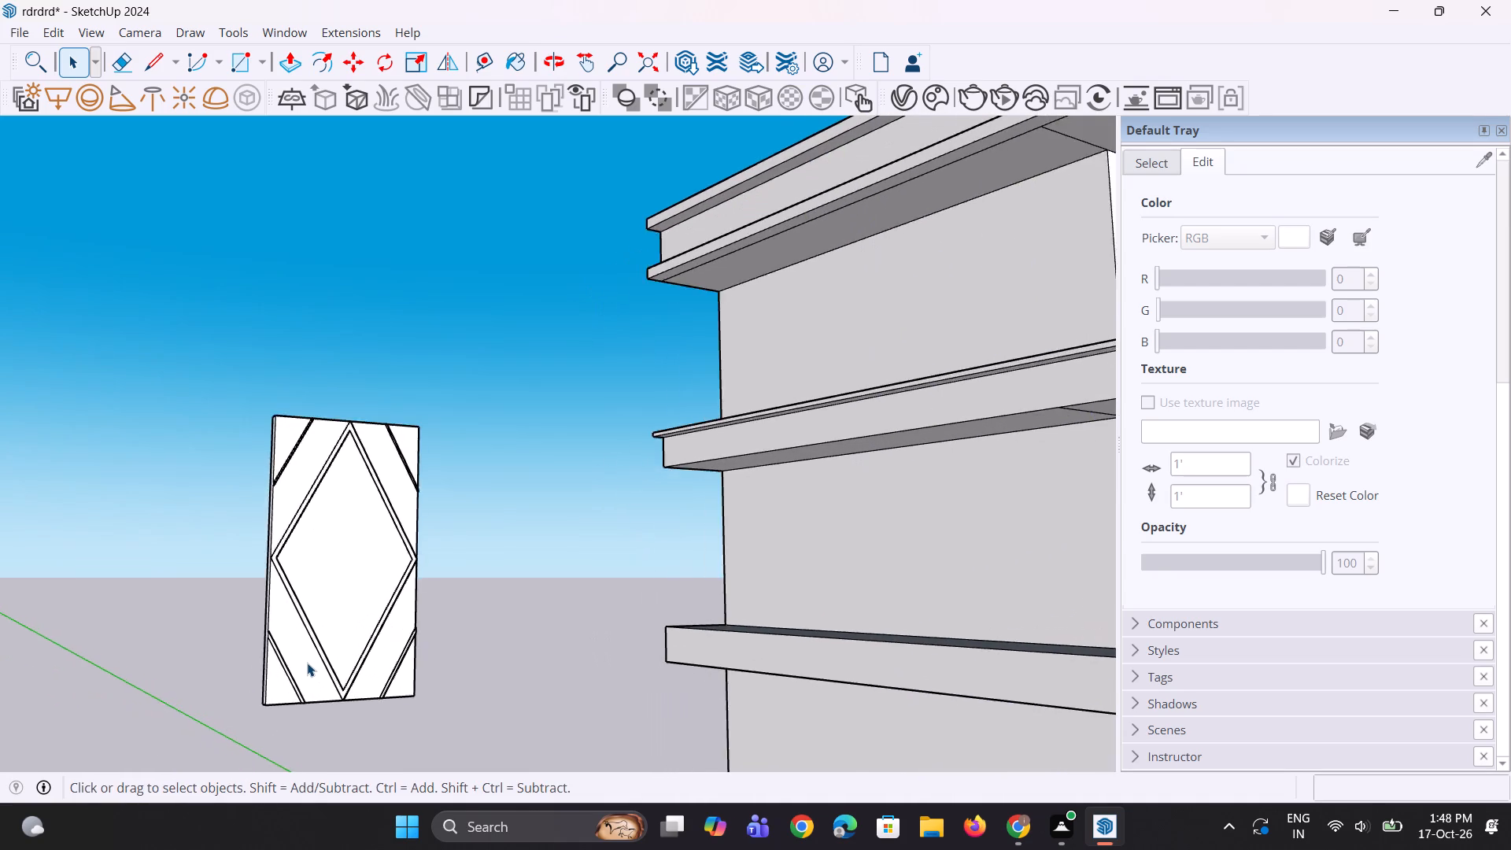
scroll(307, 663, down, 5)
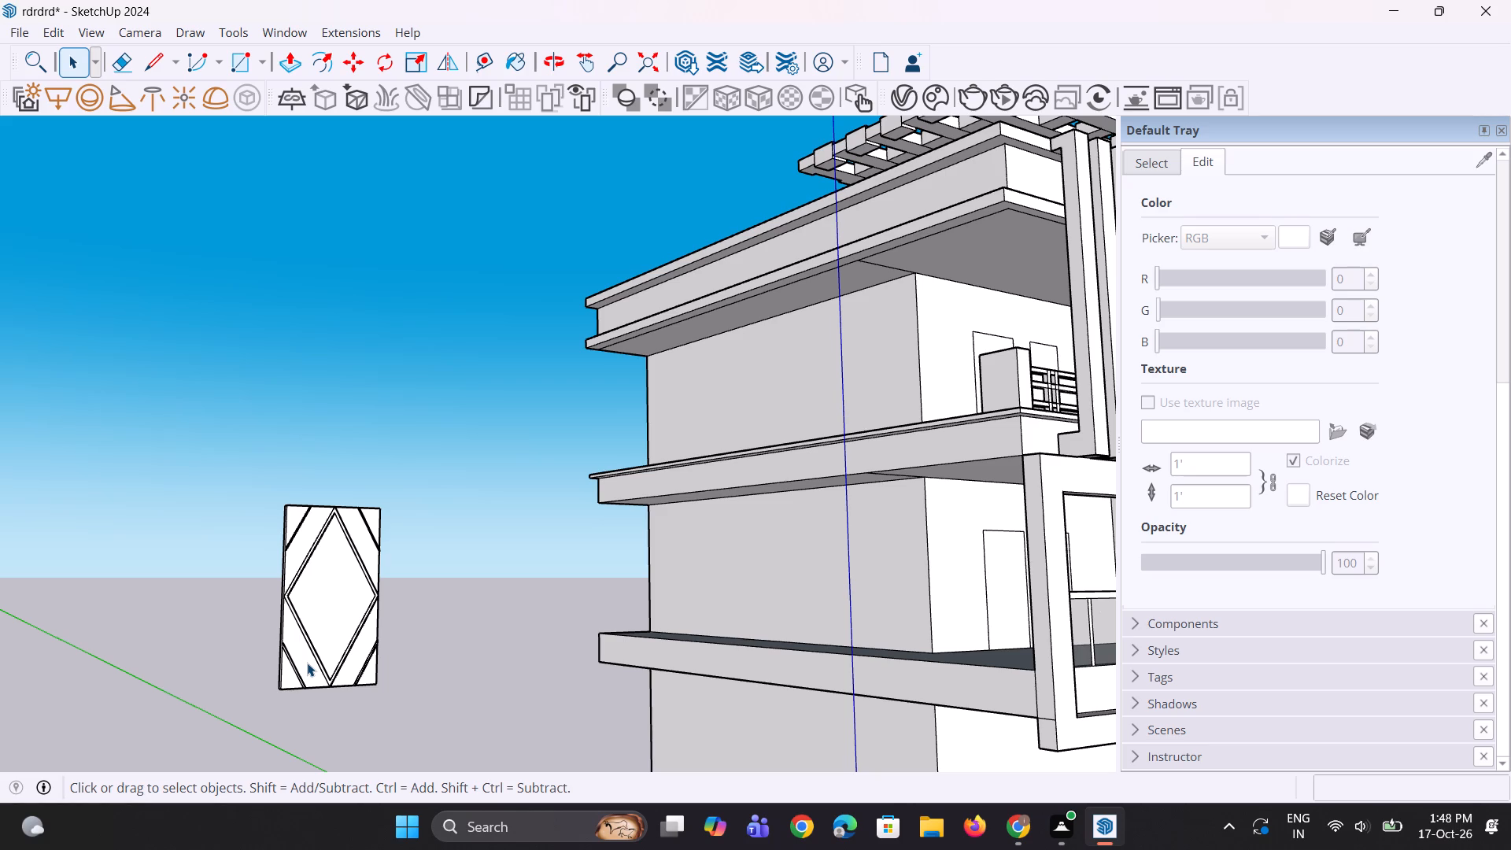
Examine the decorative door panel beside the whole building from a distance.
middle_drag(272, 552, 242, 591)
scroll(272, 552, down, 1)
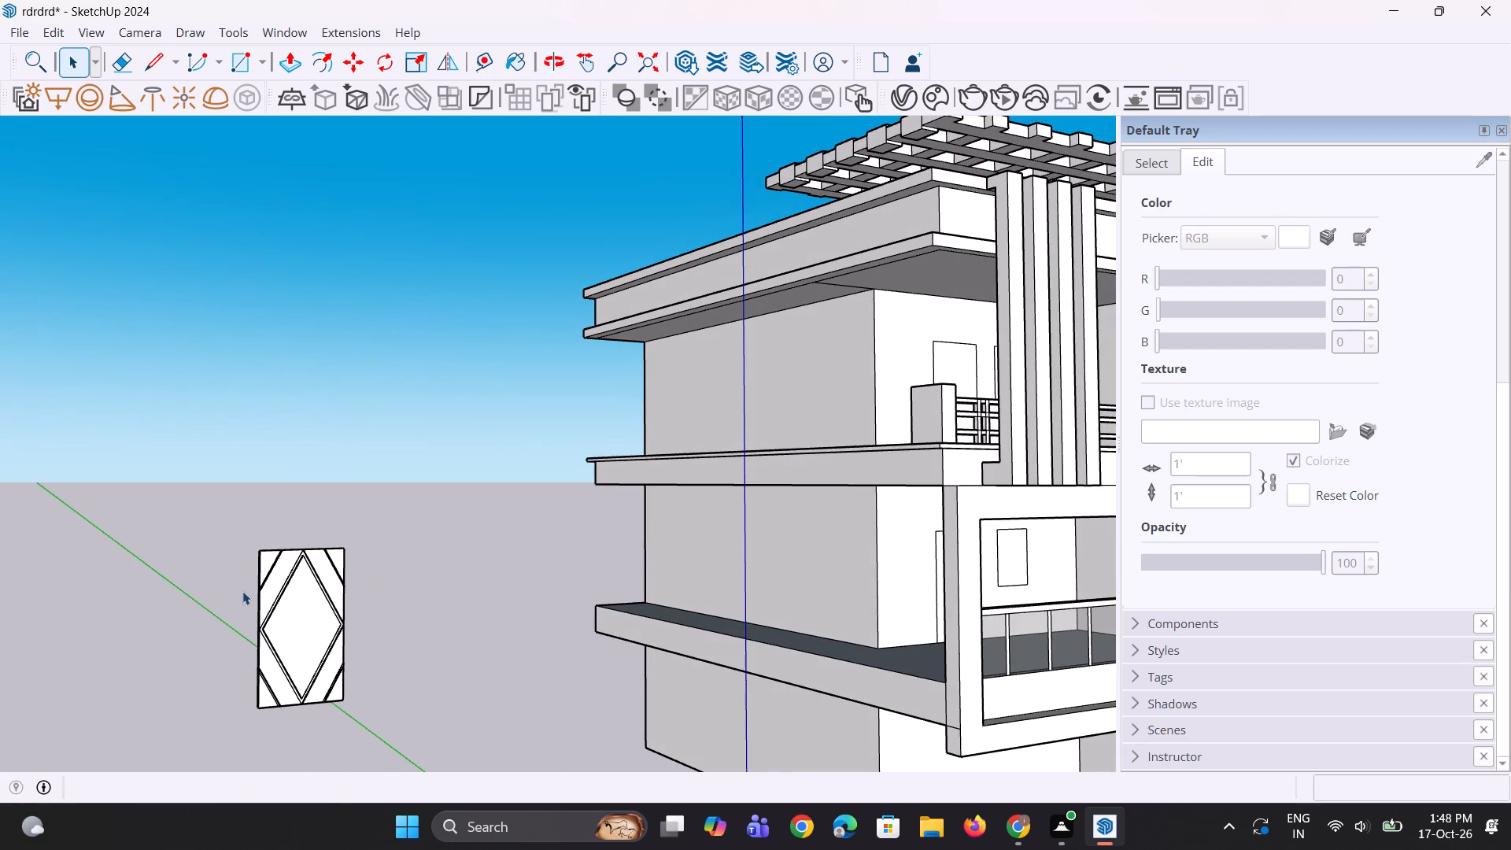
scroll(239, 591, down, 4)
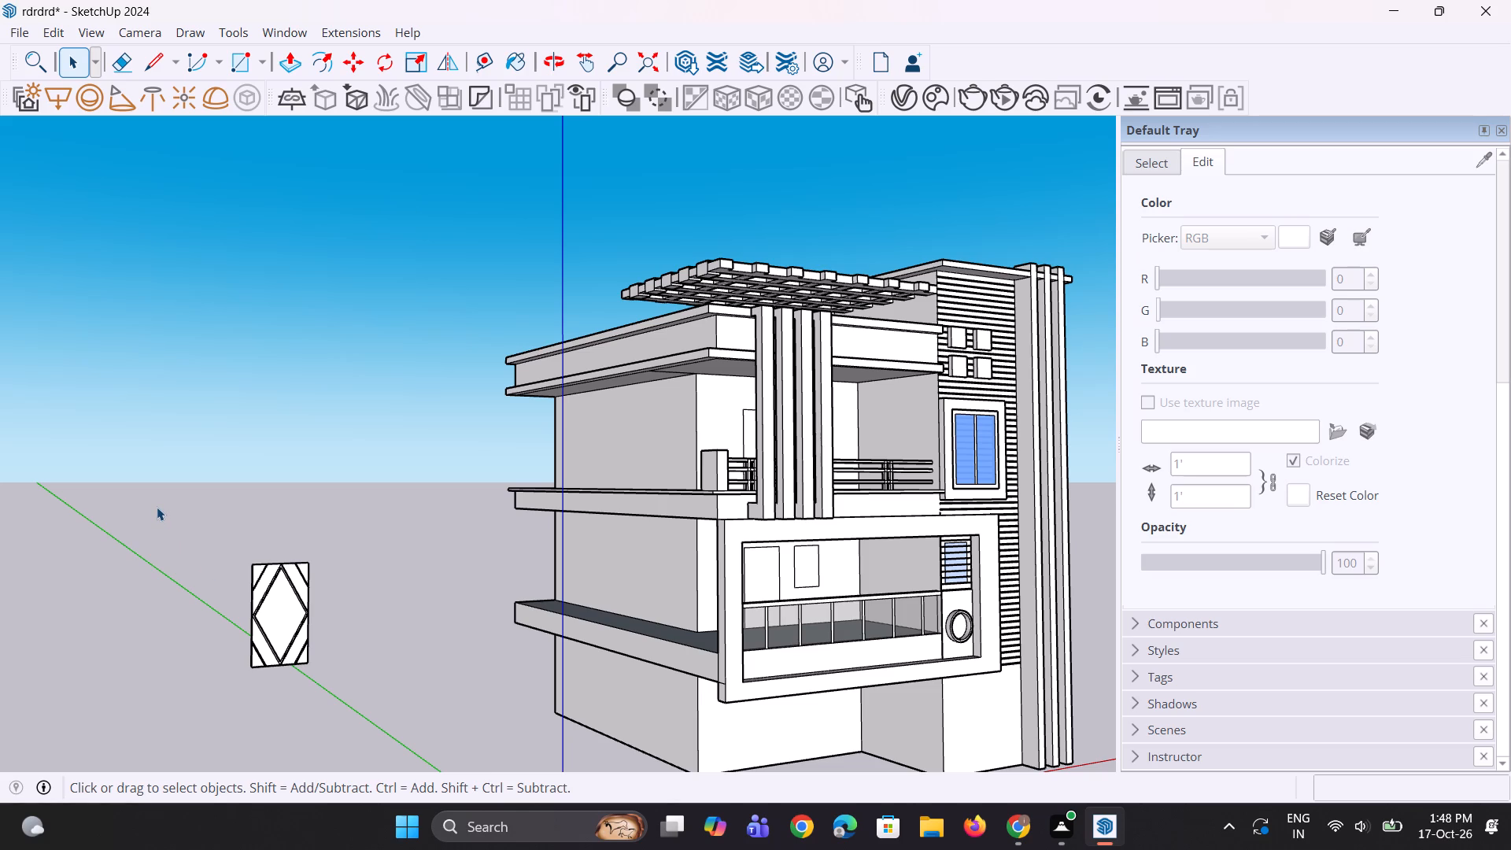
scroll(157, 507, down, 2)
middle_drag(139, 506, 126, 509)
scroll(135, 506, down, 1)
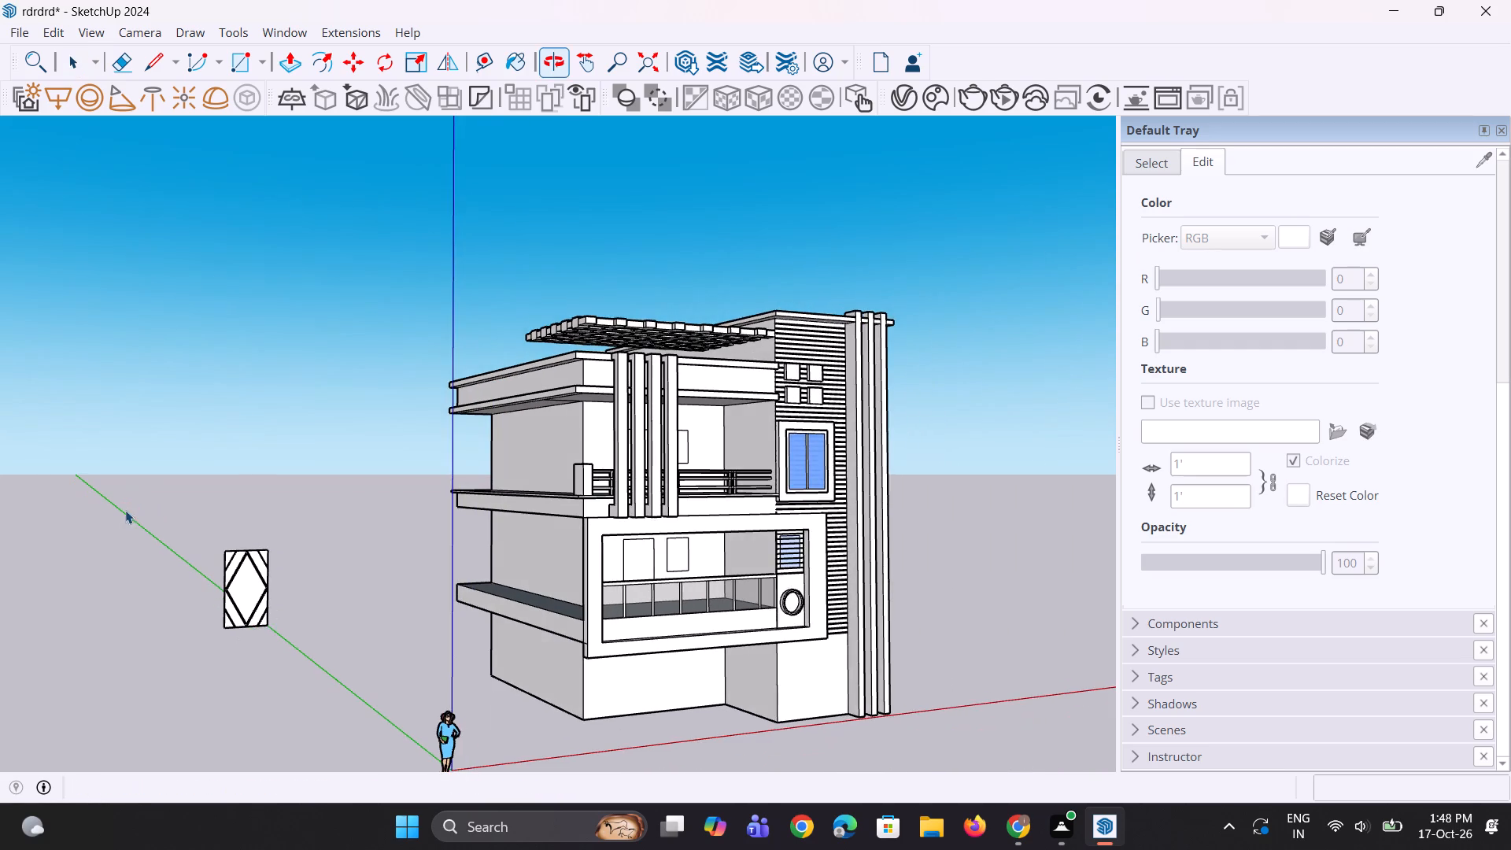
scroll(157, 612, up, 3)
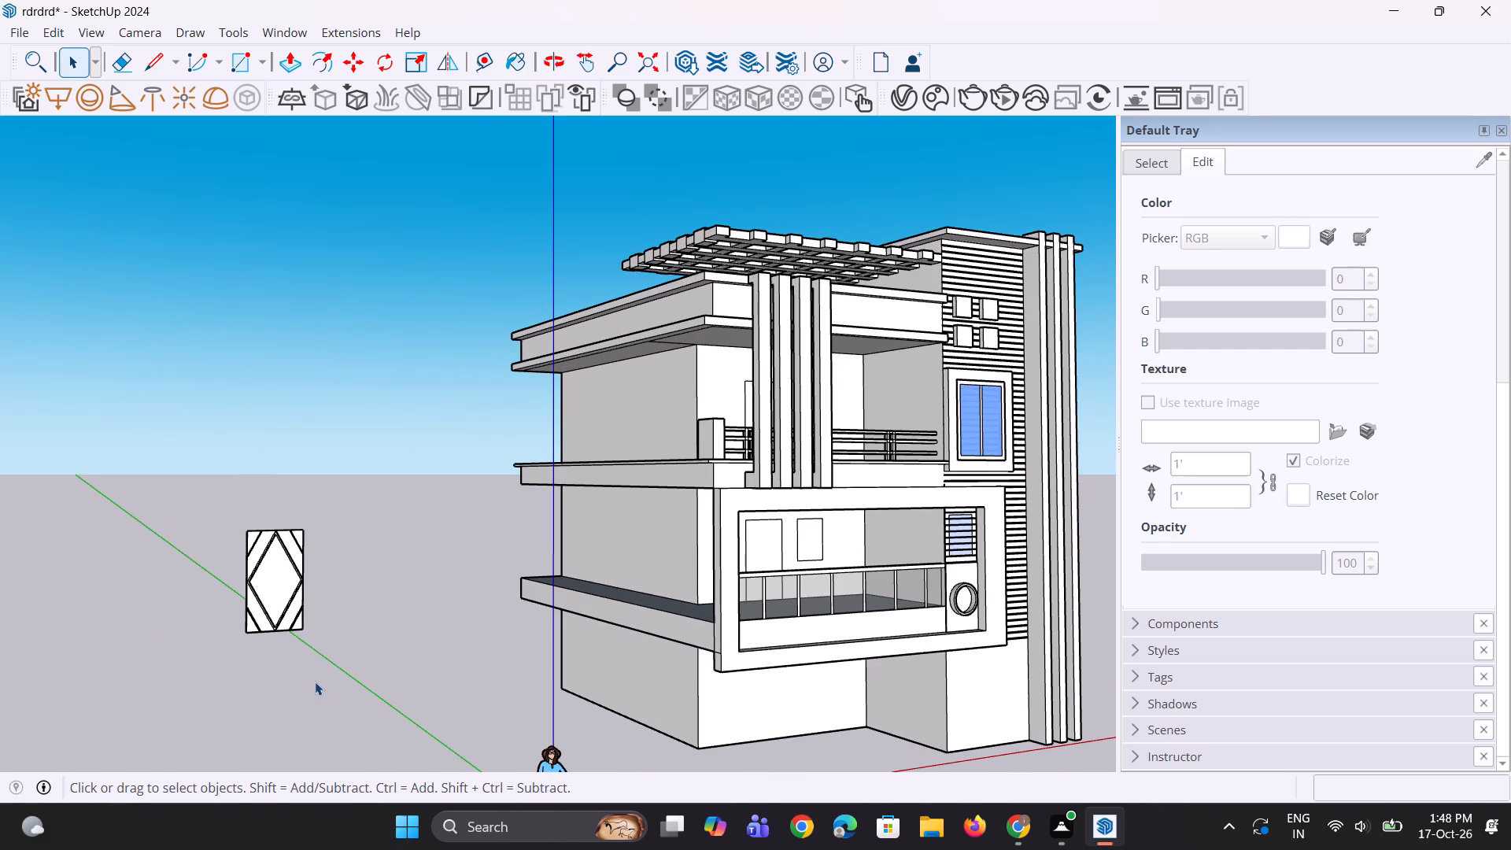
scroll(313, 679, down, 4)
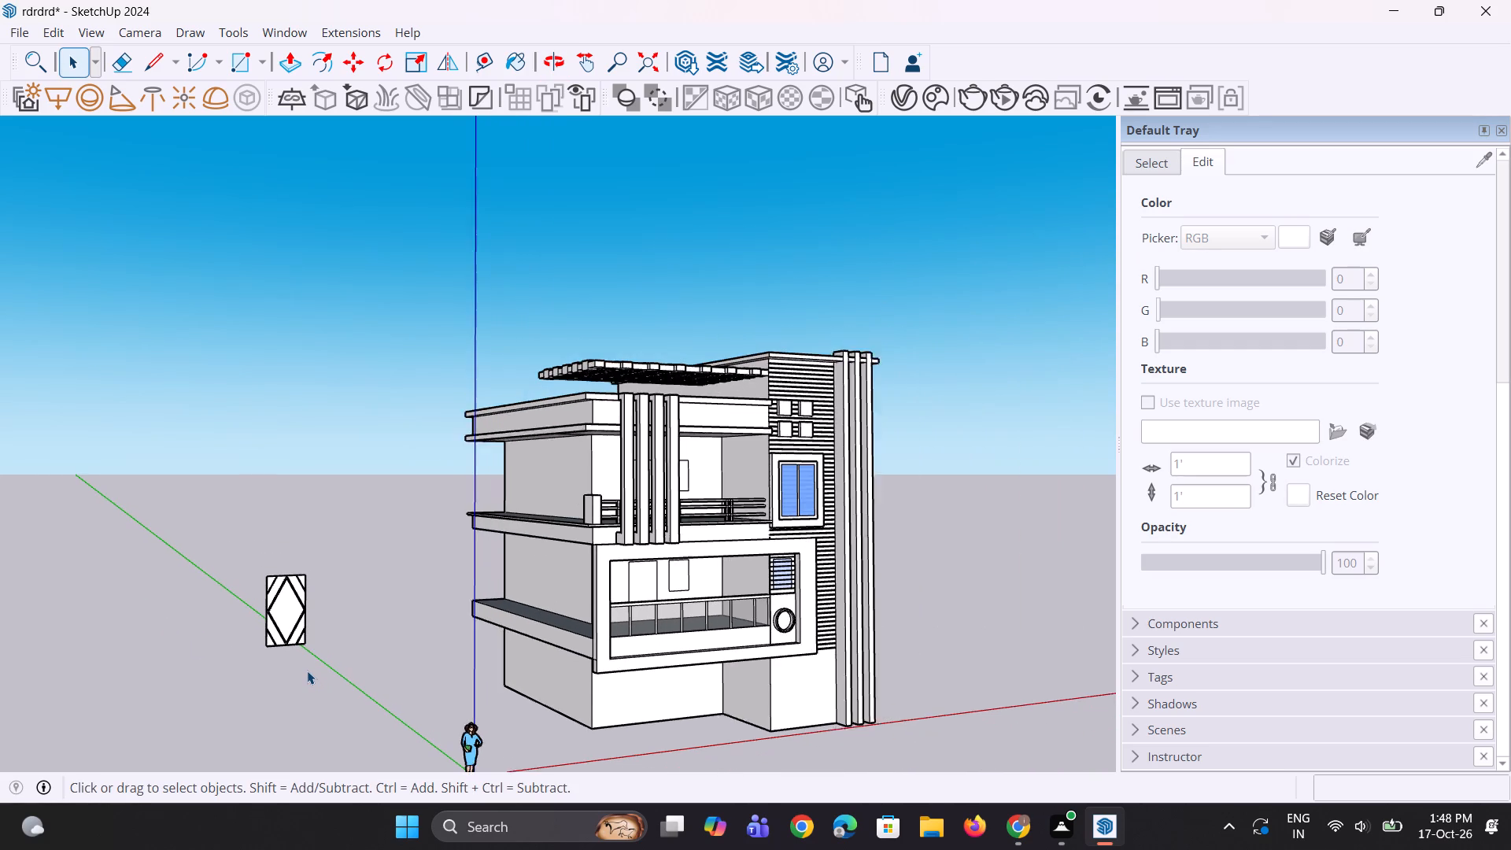
scroll(307, 671, down, 2)
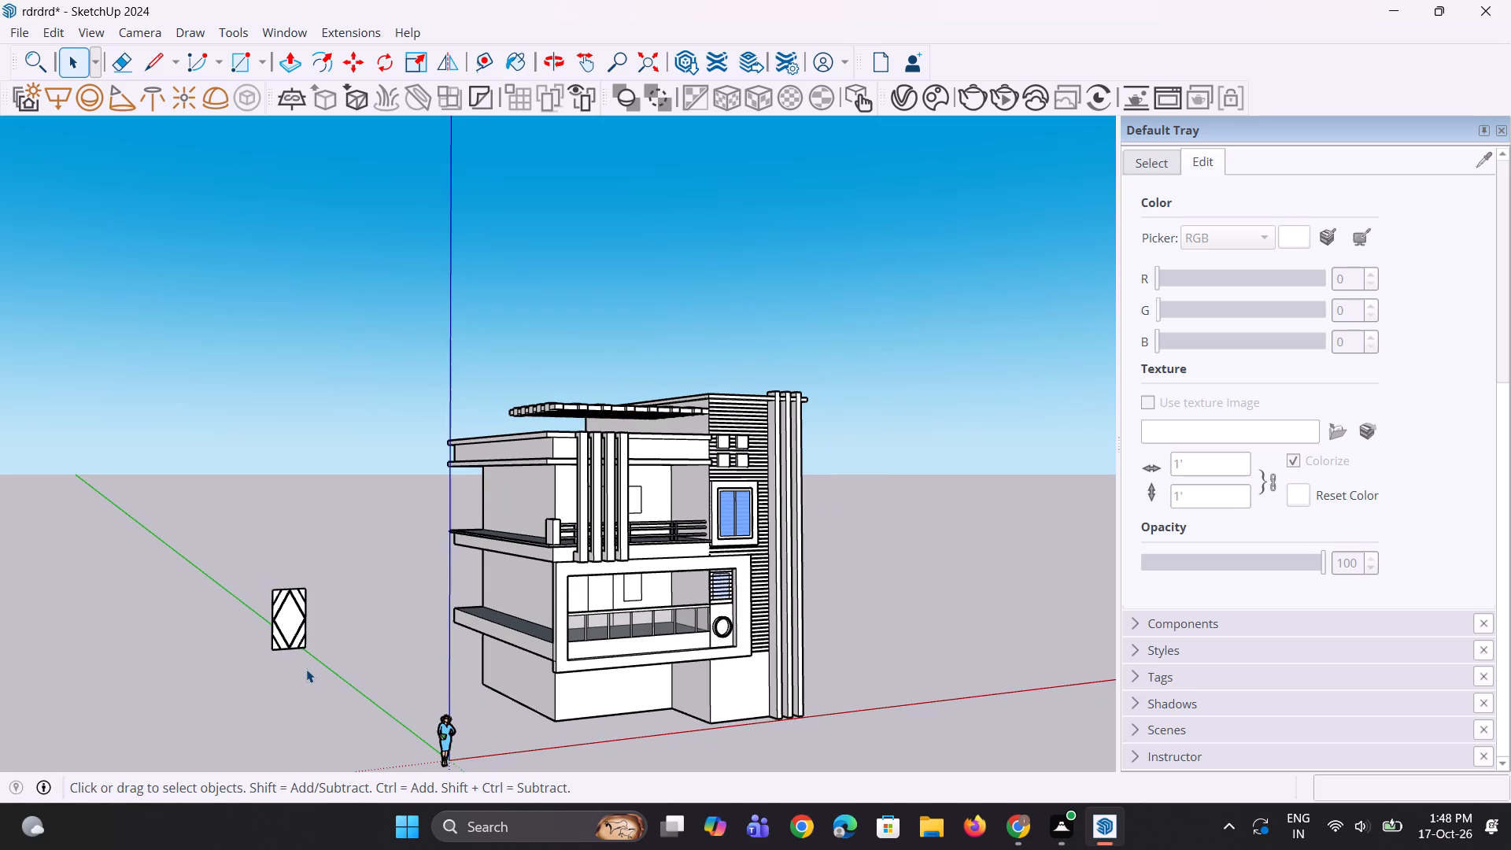
scroll(306, 669, down, 1)
scroll(306, 669, up, 4)
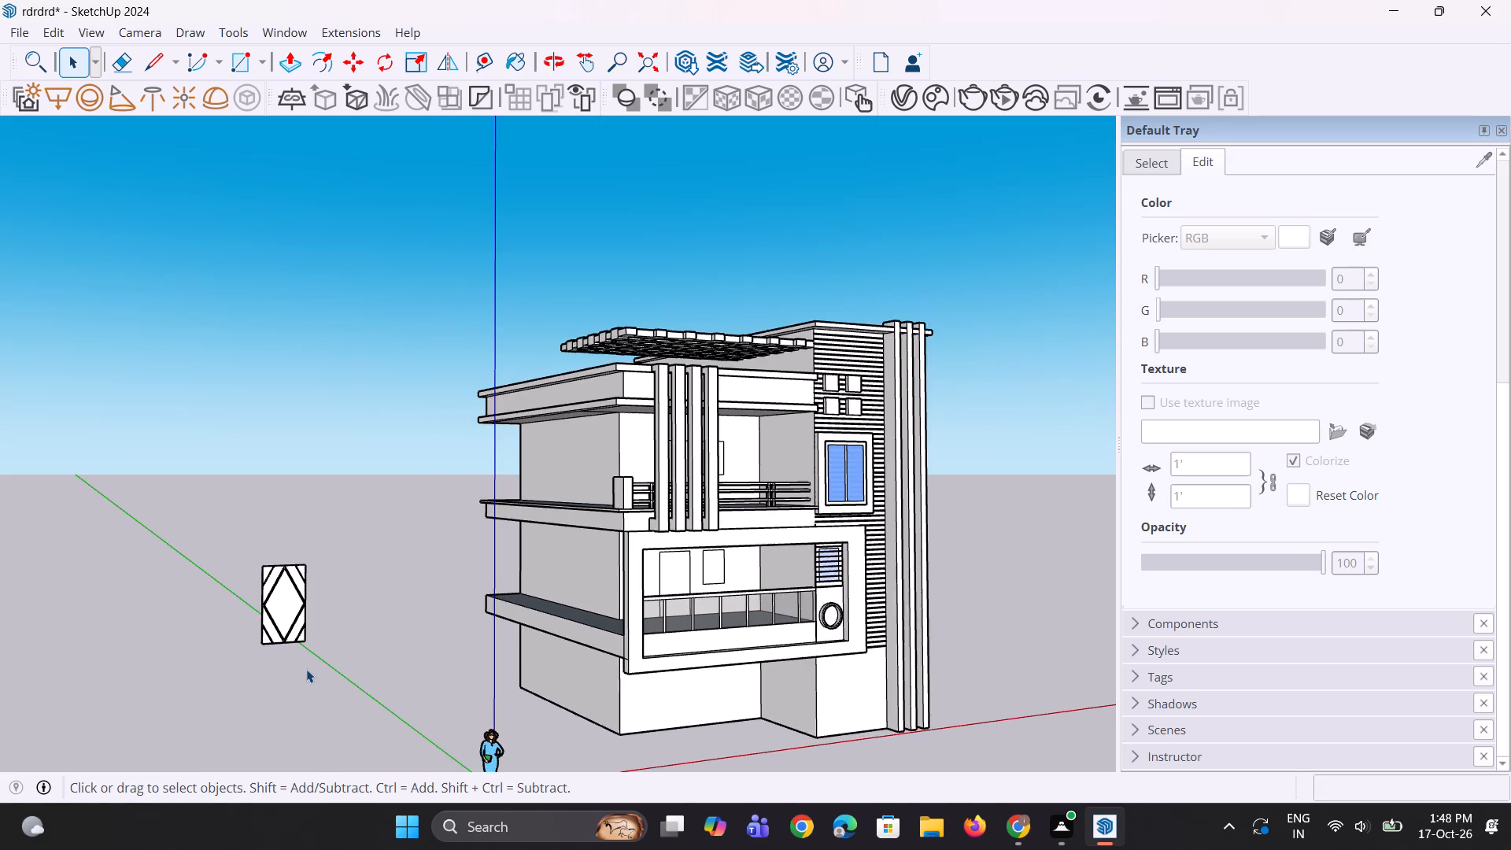
scroll(306, 669, up, 2)
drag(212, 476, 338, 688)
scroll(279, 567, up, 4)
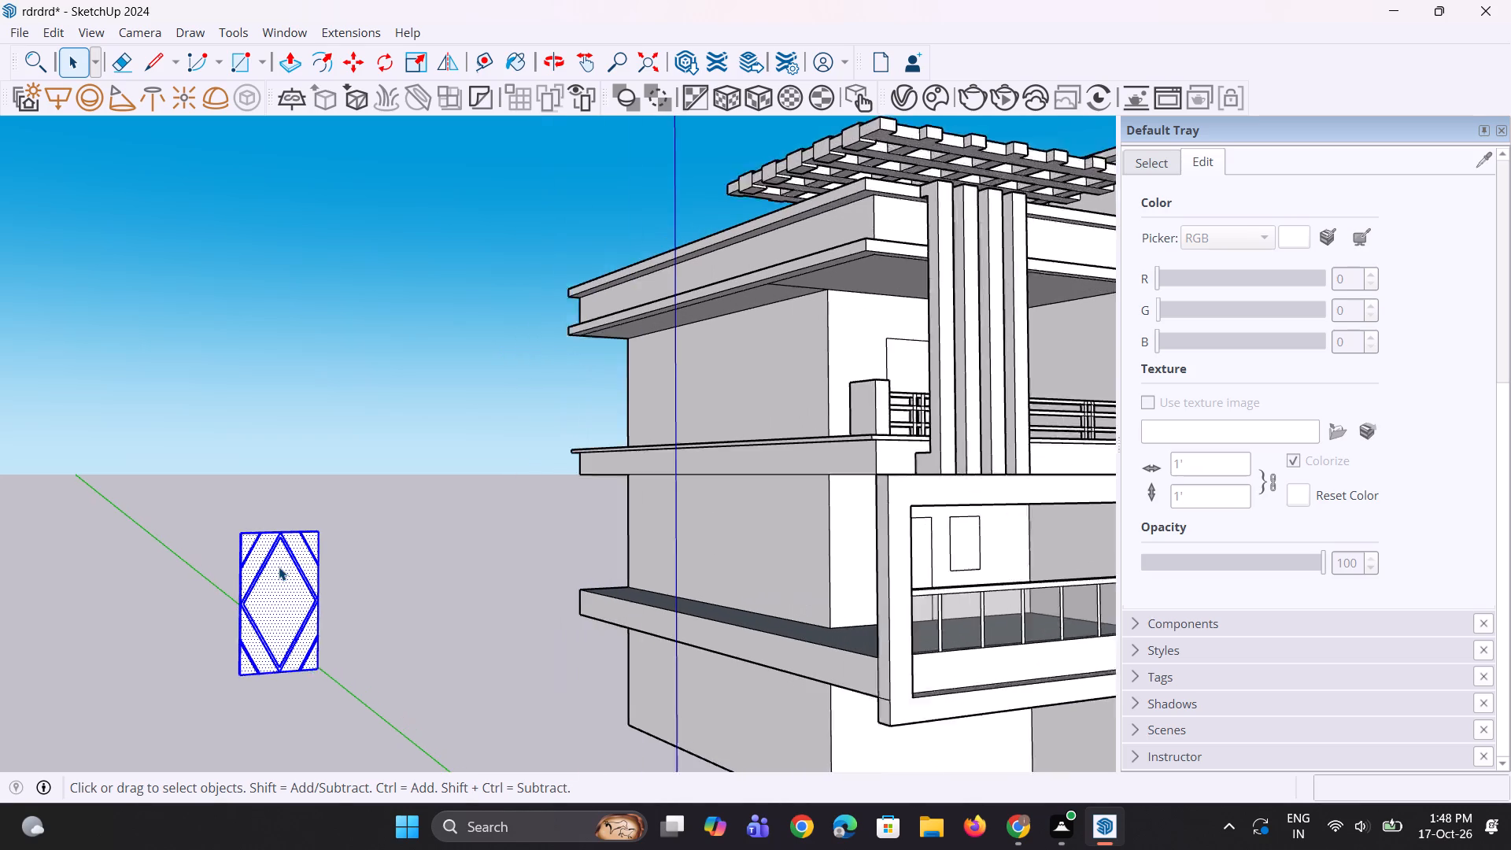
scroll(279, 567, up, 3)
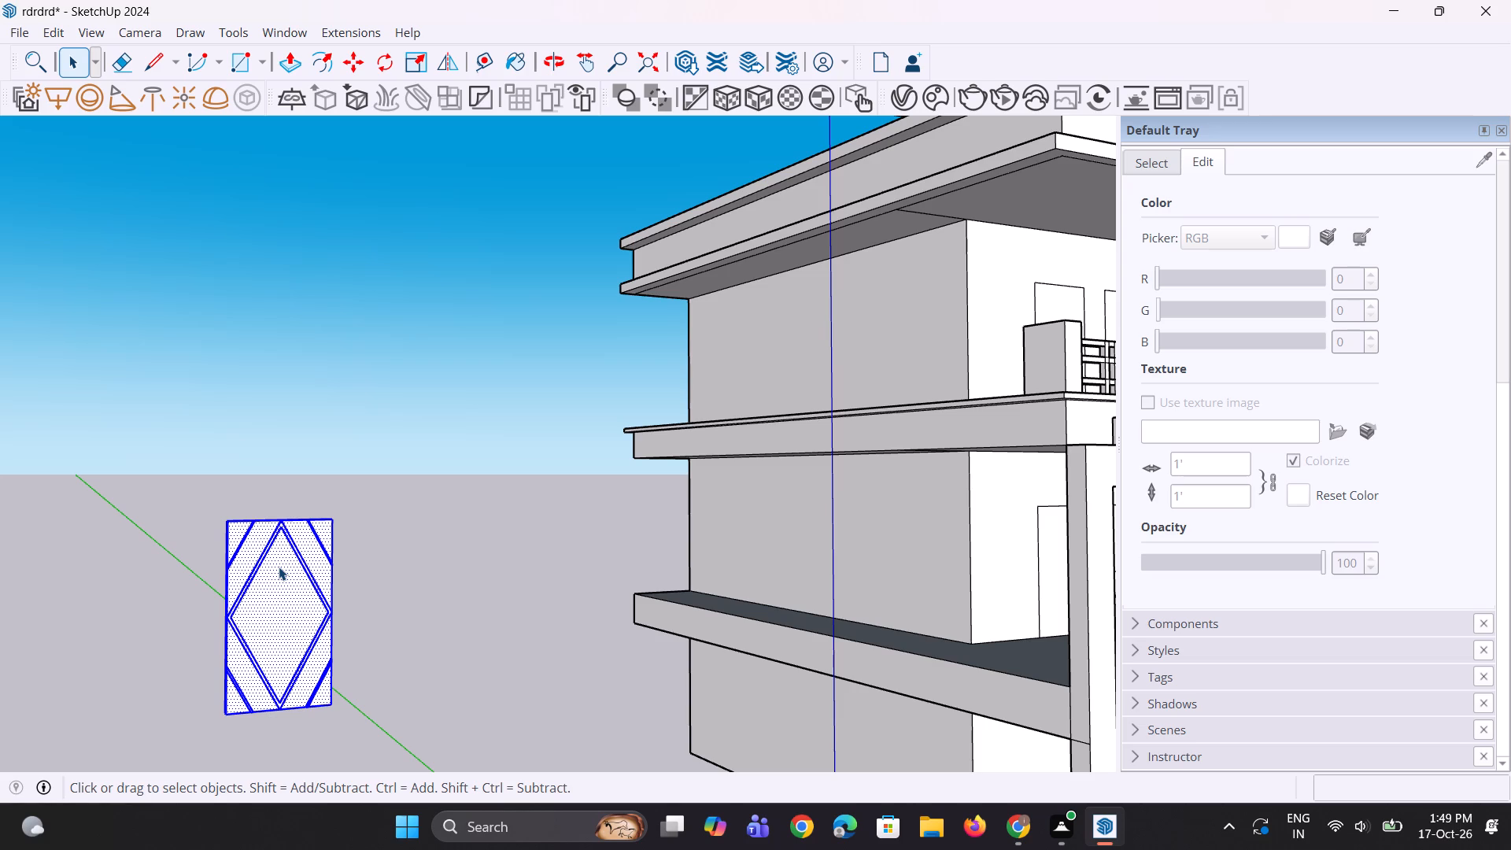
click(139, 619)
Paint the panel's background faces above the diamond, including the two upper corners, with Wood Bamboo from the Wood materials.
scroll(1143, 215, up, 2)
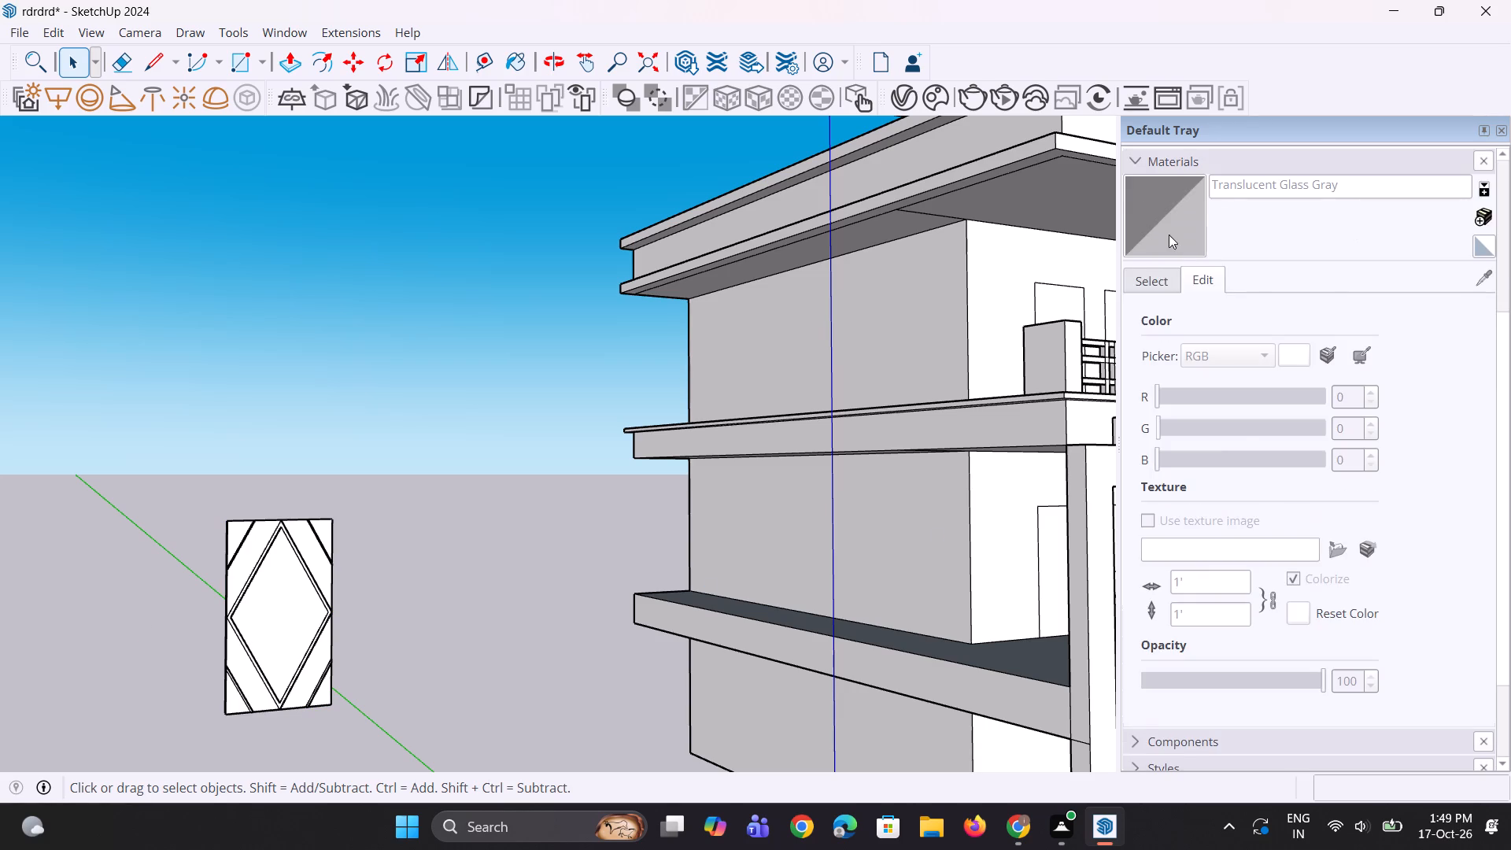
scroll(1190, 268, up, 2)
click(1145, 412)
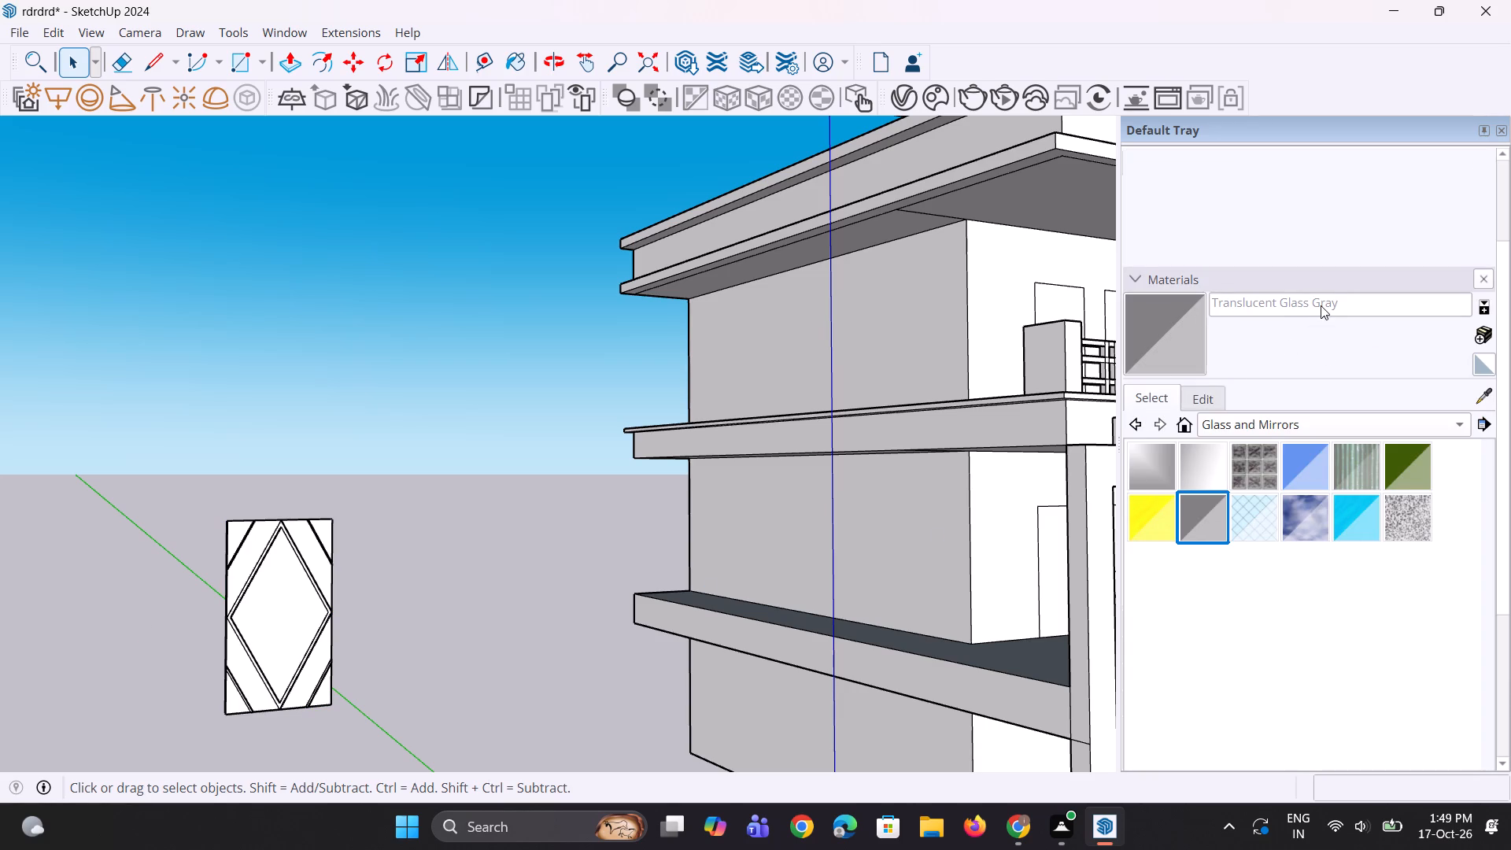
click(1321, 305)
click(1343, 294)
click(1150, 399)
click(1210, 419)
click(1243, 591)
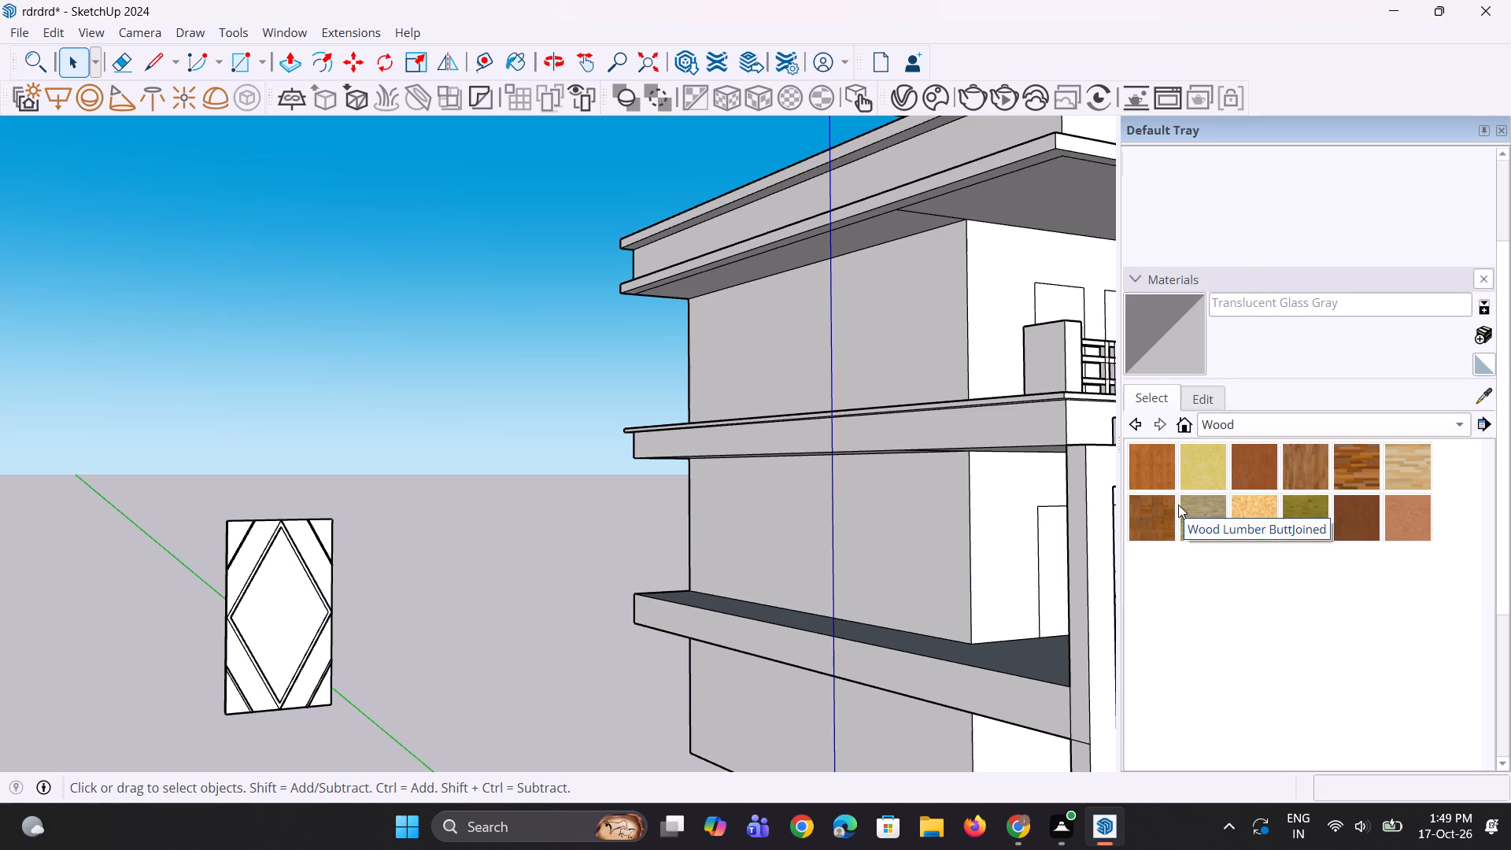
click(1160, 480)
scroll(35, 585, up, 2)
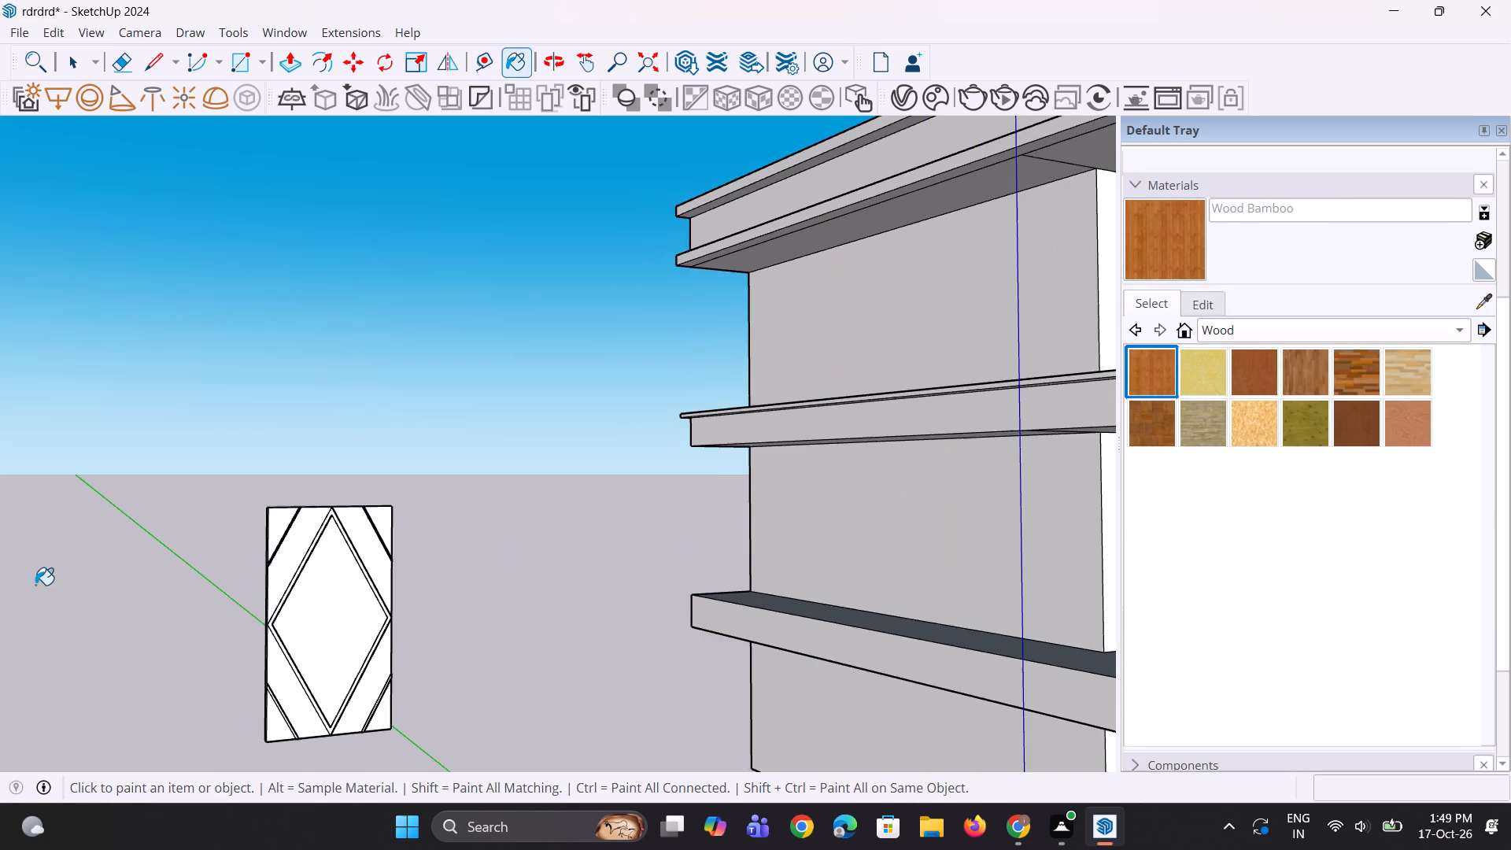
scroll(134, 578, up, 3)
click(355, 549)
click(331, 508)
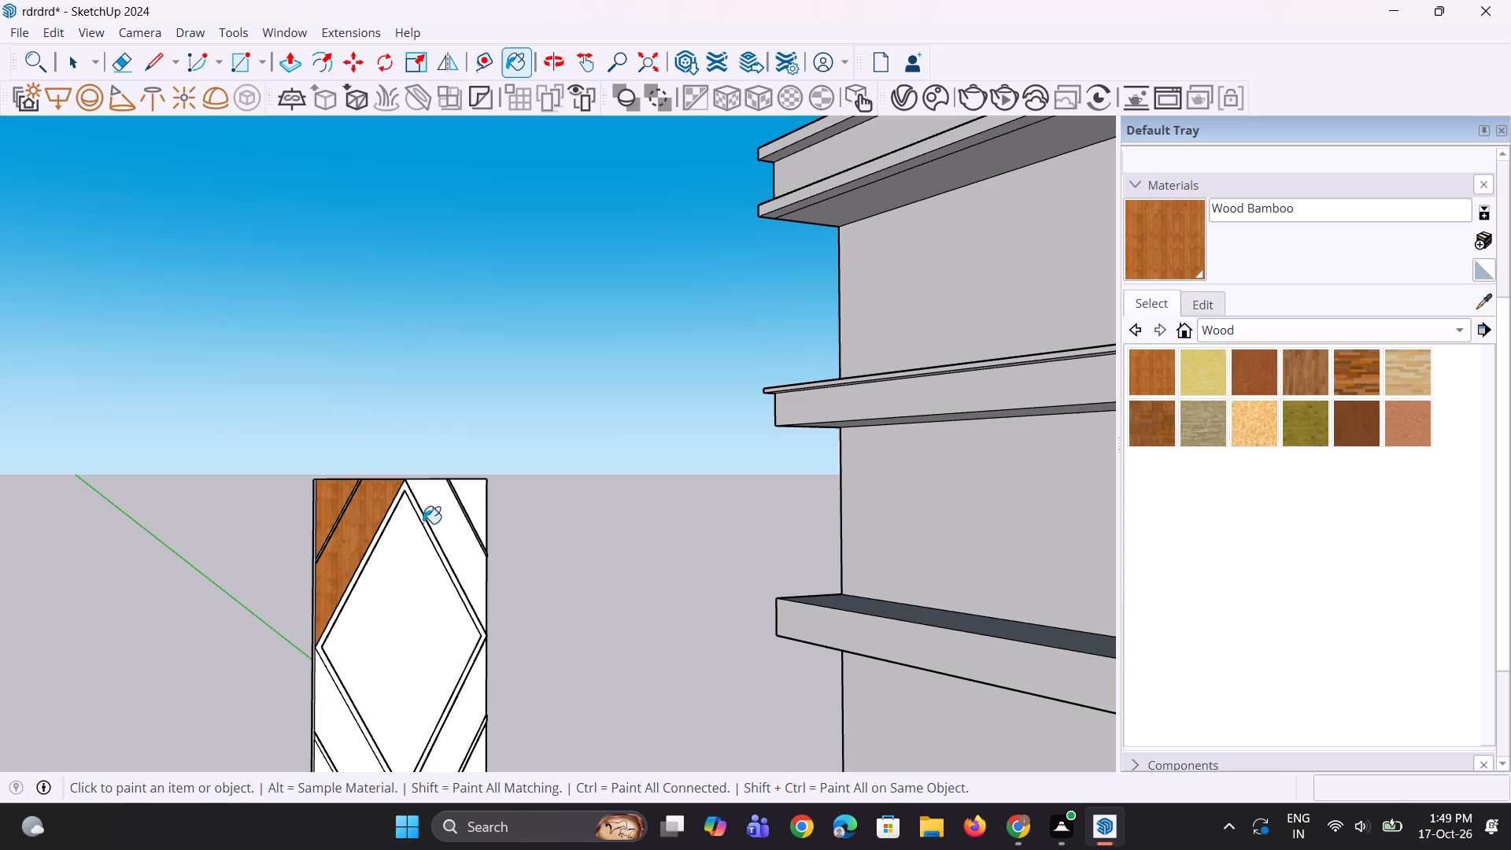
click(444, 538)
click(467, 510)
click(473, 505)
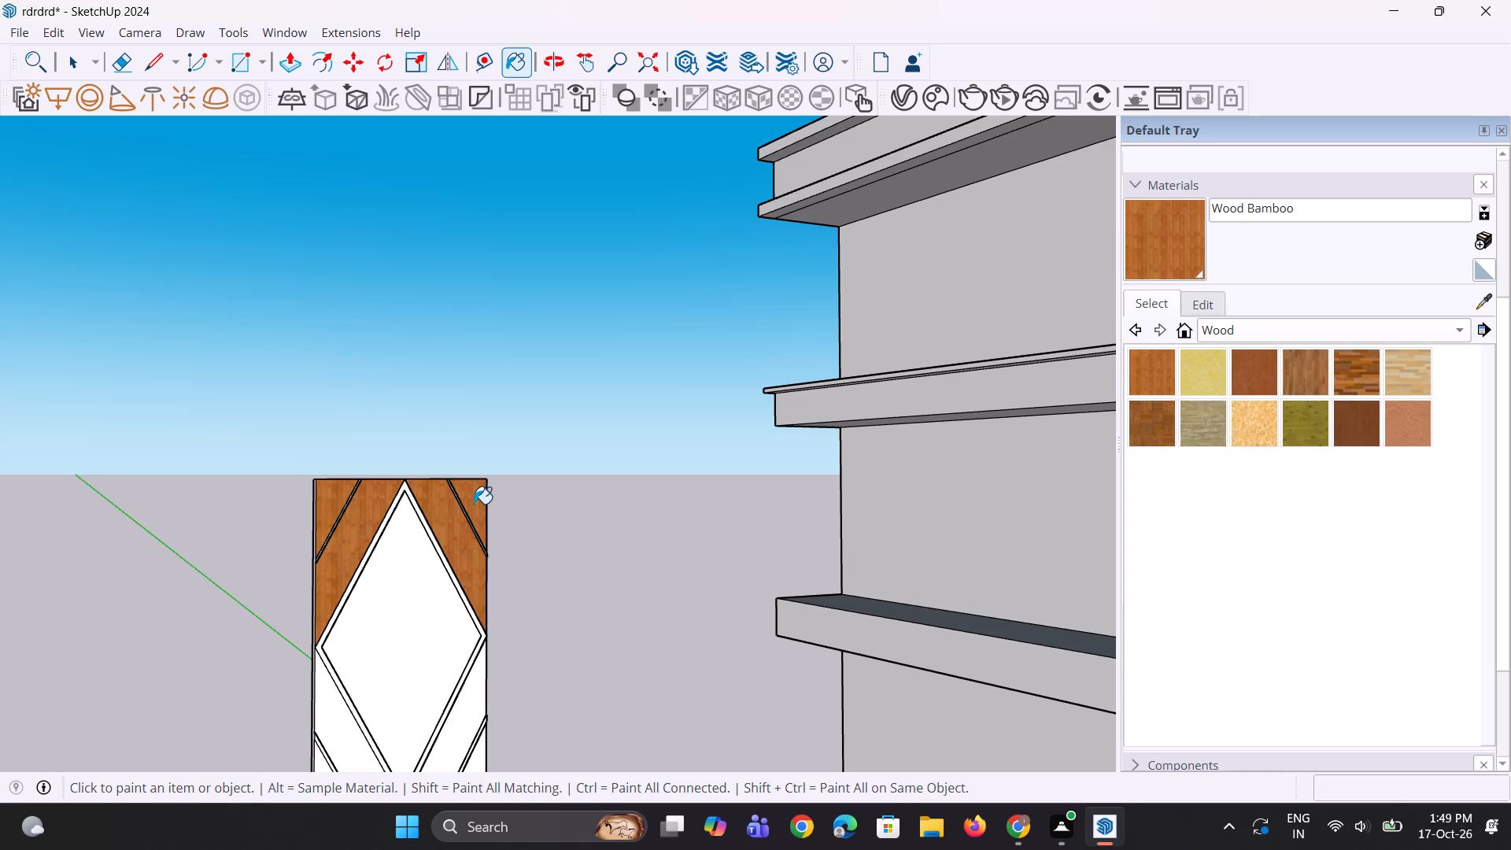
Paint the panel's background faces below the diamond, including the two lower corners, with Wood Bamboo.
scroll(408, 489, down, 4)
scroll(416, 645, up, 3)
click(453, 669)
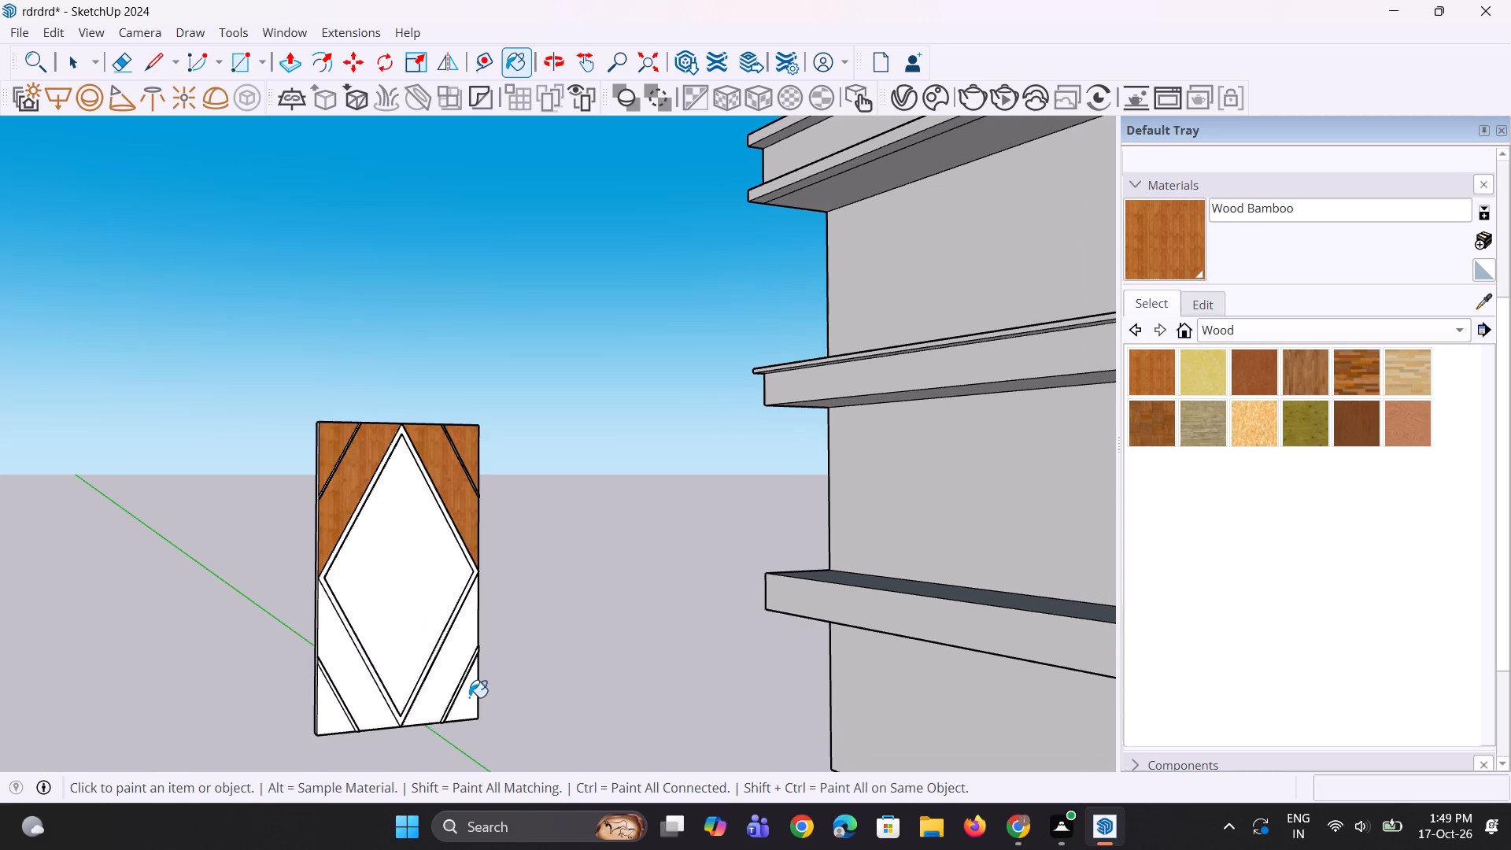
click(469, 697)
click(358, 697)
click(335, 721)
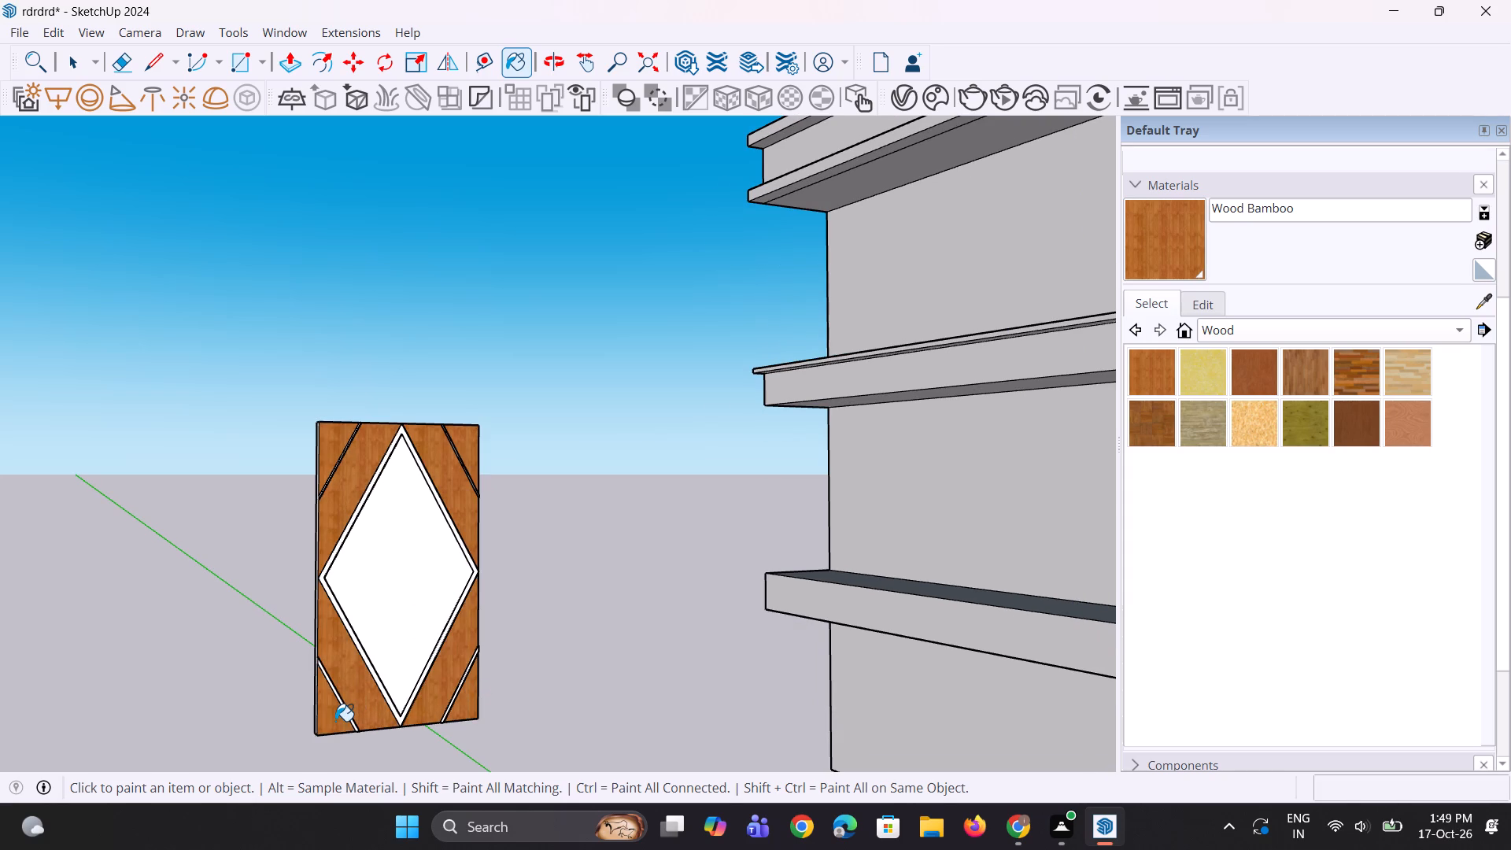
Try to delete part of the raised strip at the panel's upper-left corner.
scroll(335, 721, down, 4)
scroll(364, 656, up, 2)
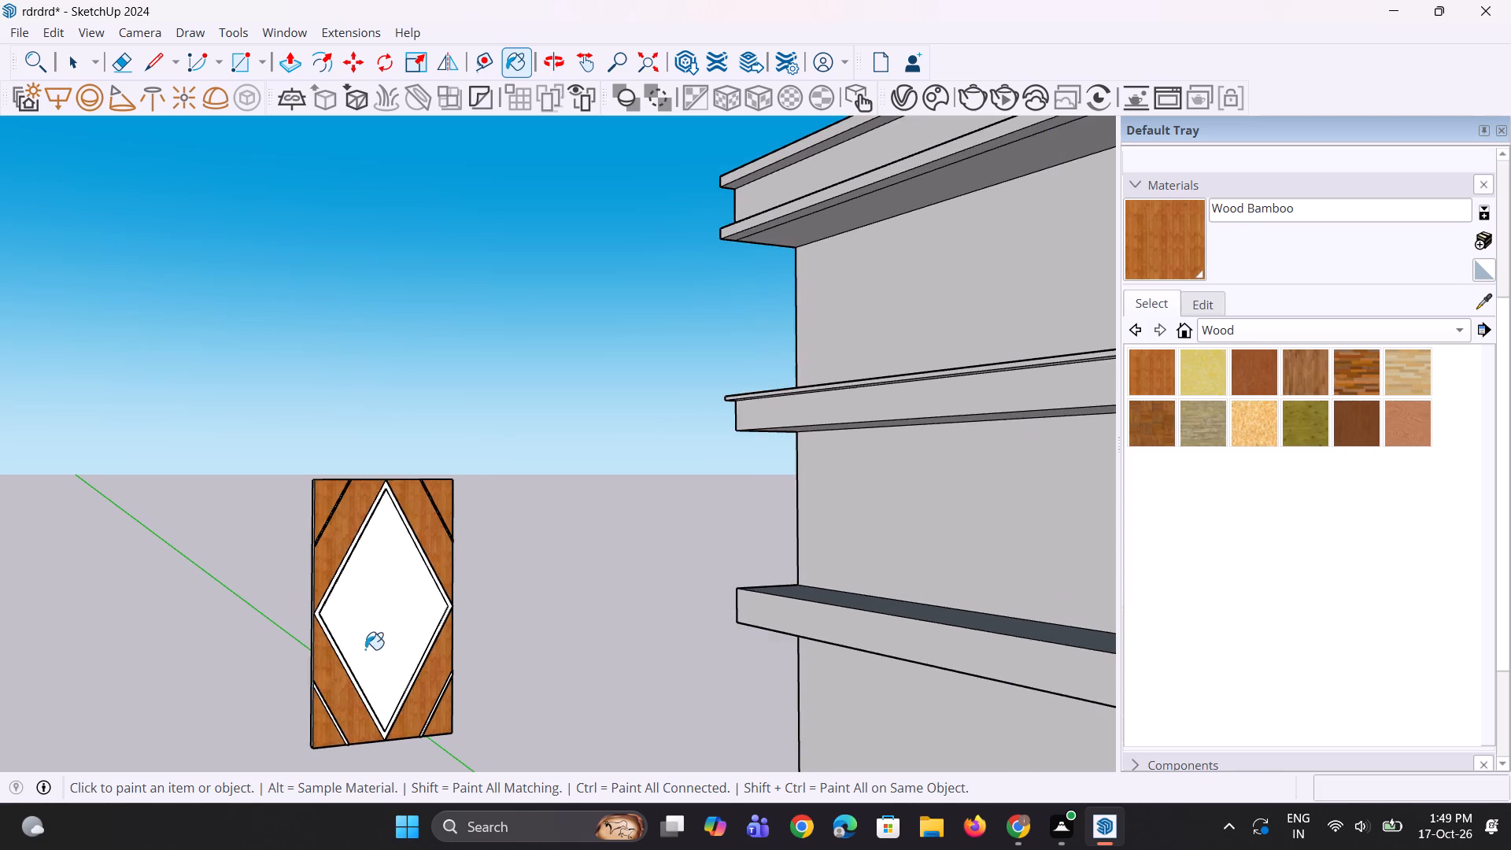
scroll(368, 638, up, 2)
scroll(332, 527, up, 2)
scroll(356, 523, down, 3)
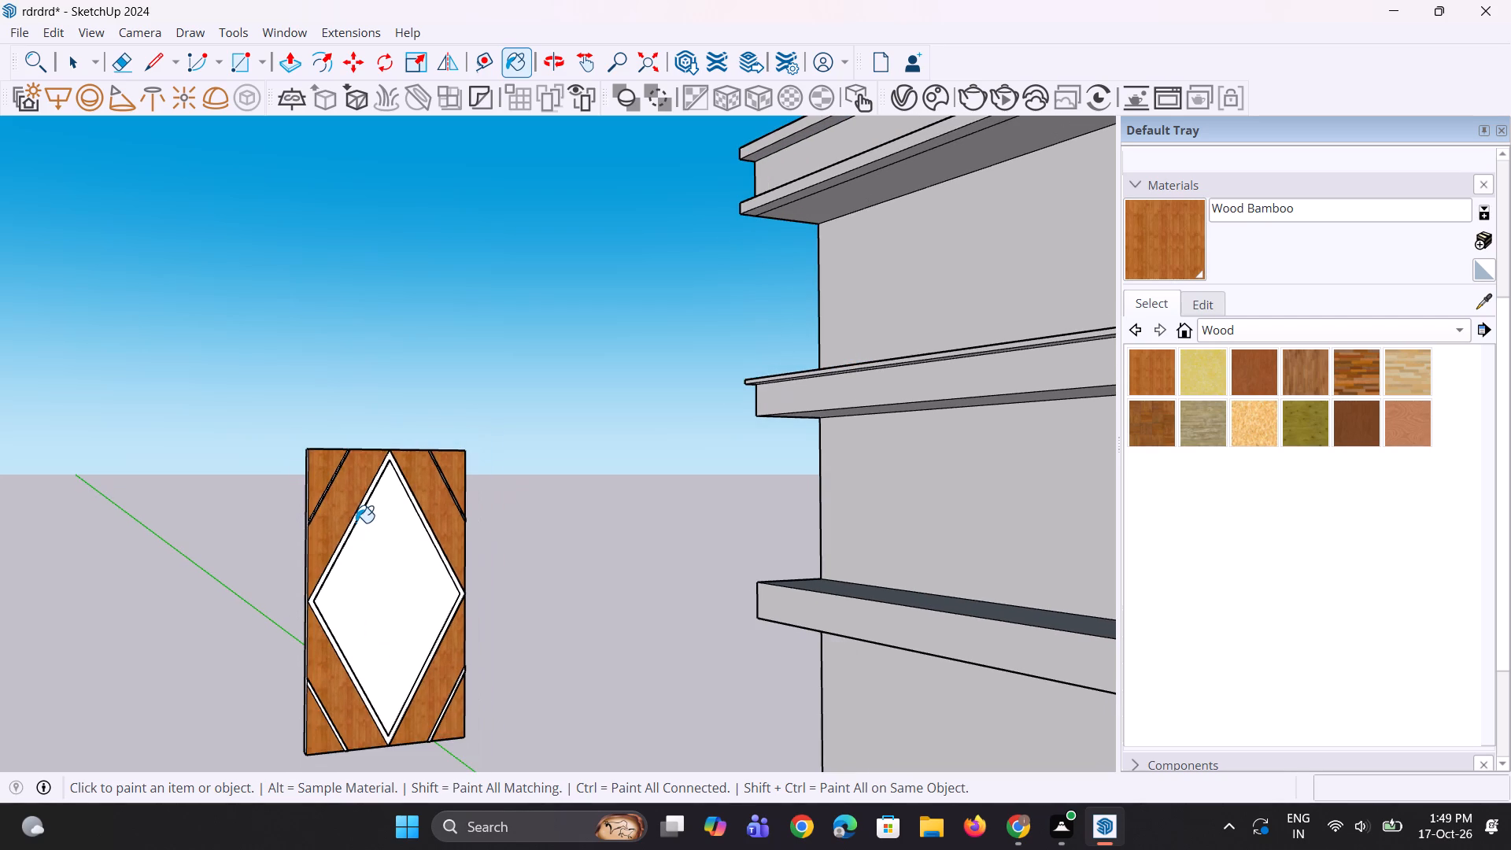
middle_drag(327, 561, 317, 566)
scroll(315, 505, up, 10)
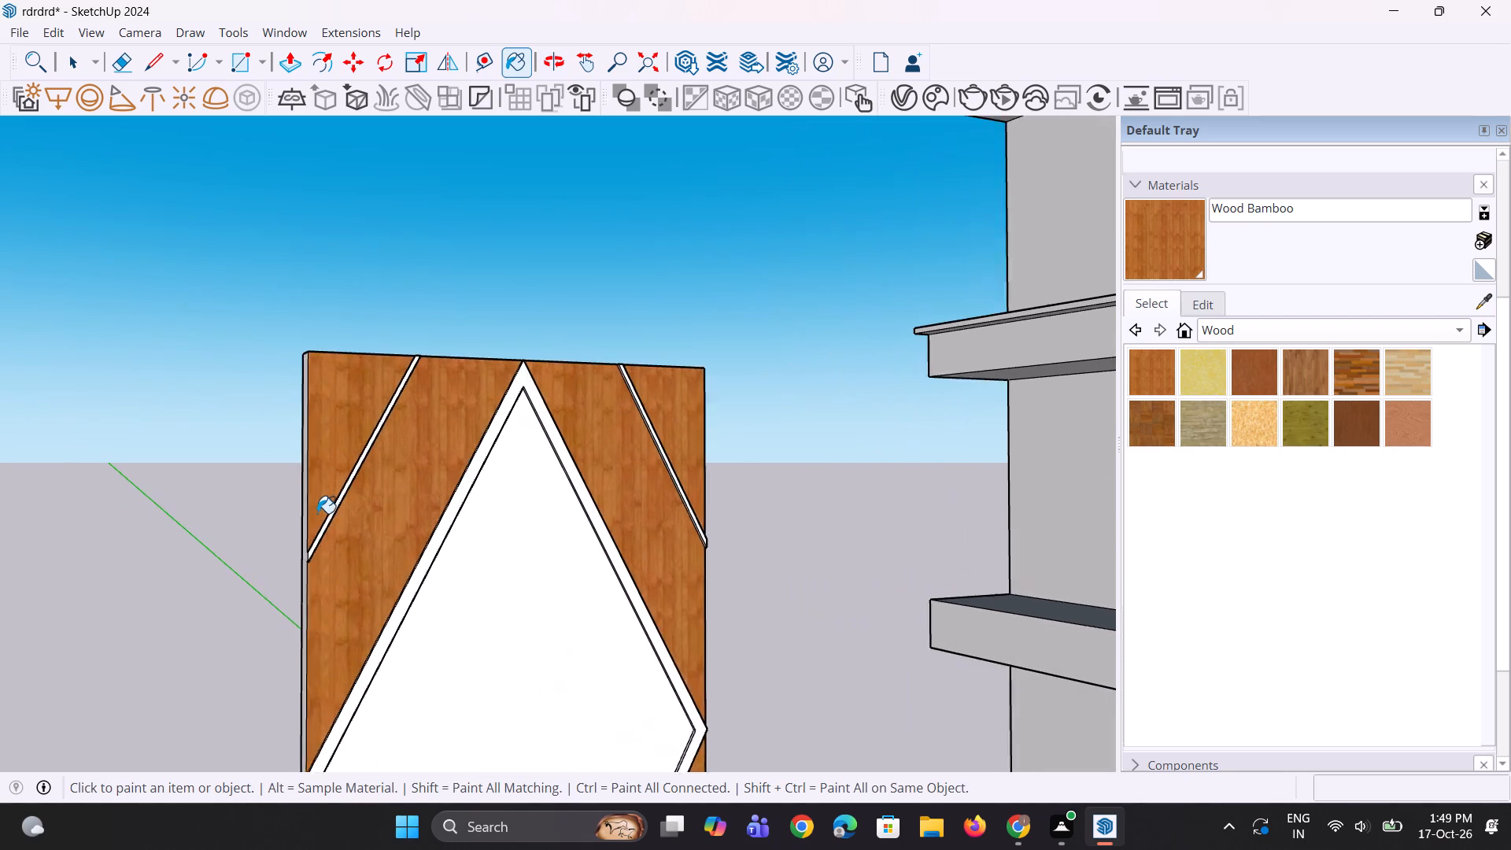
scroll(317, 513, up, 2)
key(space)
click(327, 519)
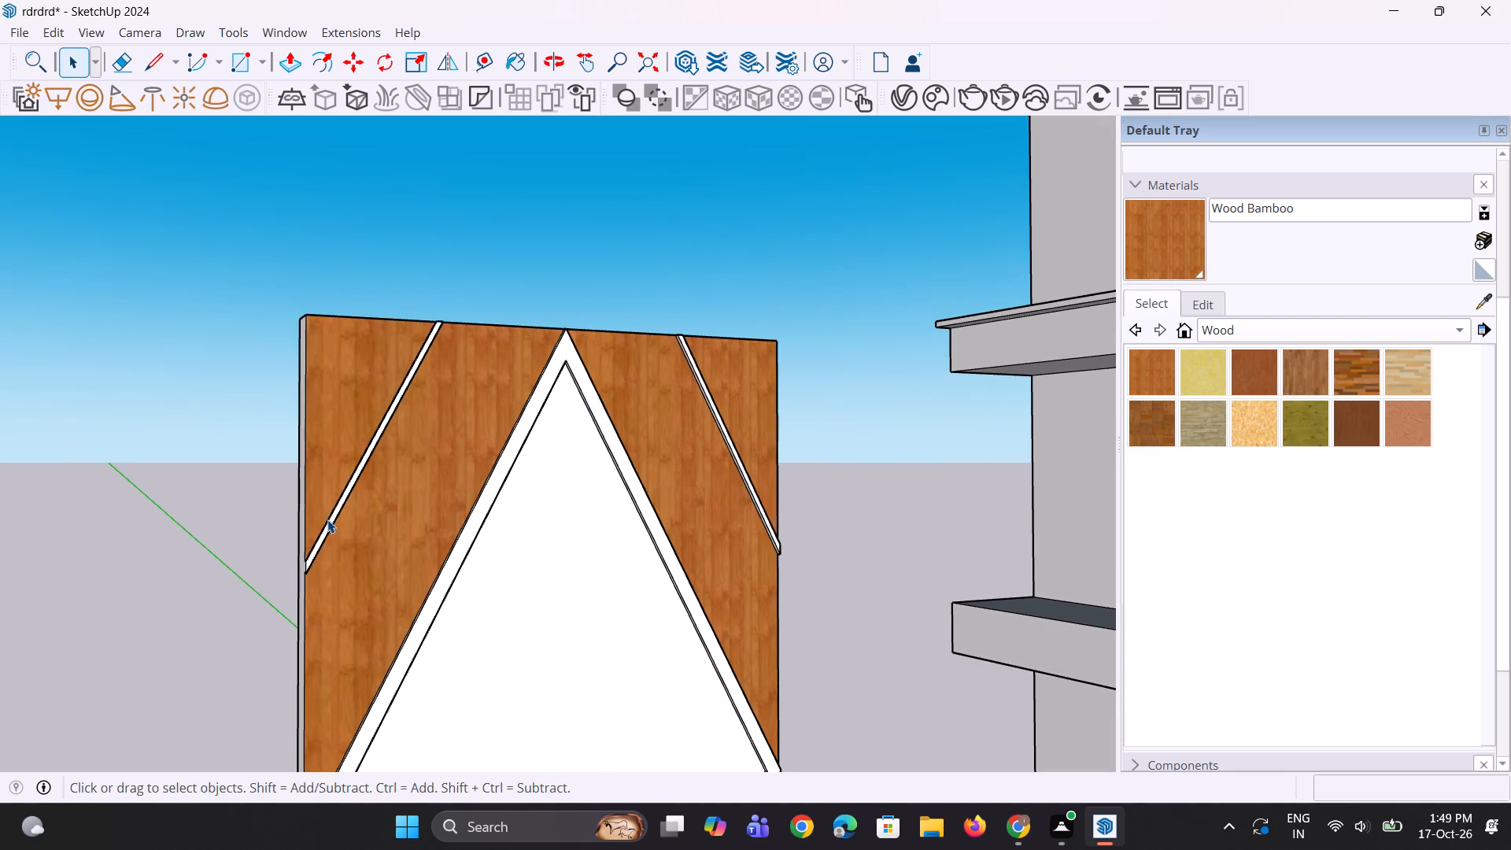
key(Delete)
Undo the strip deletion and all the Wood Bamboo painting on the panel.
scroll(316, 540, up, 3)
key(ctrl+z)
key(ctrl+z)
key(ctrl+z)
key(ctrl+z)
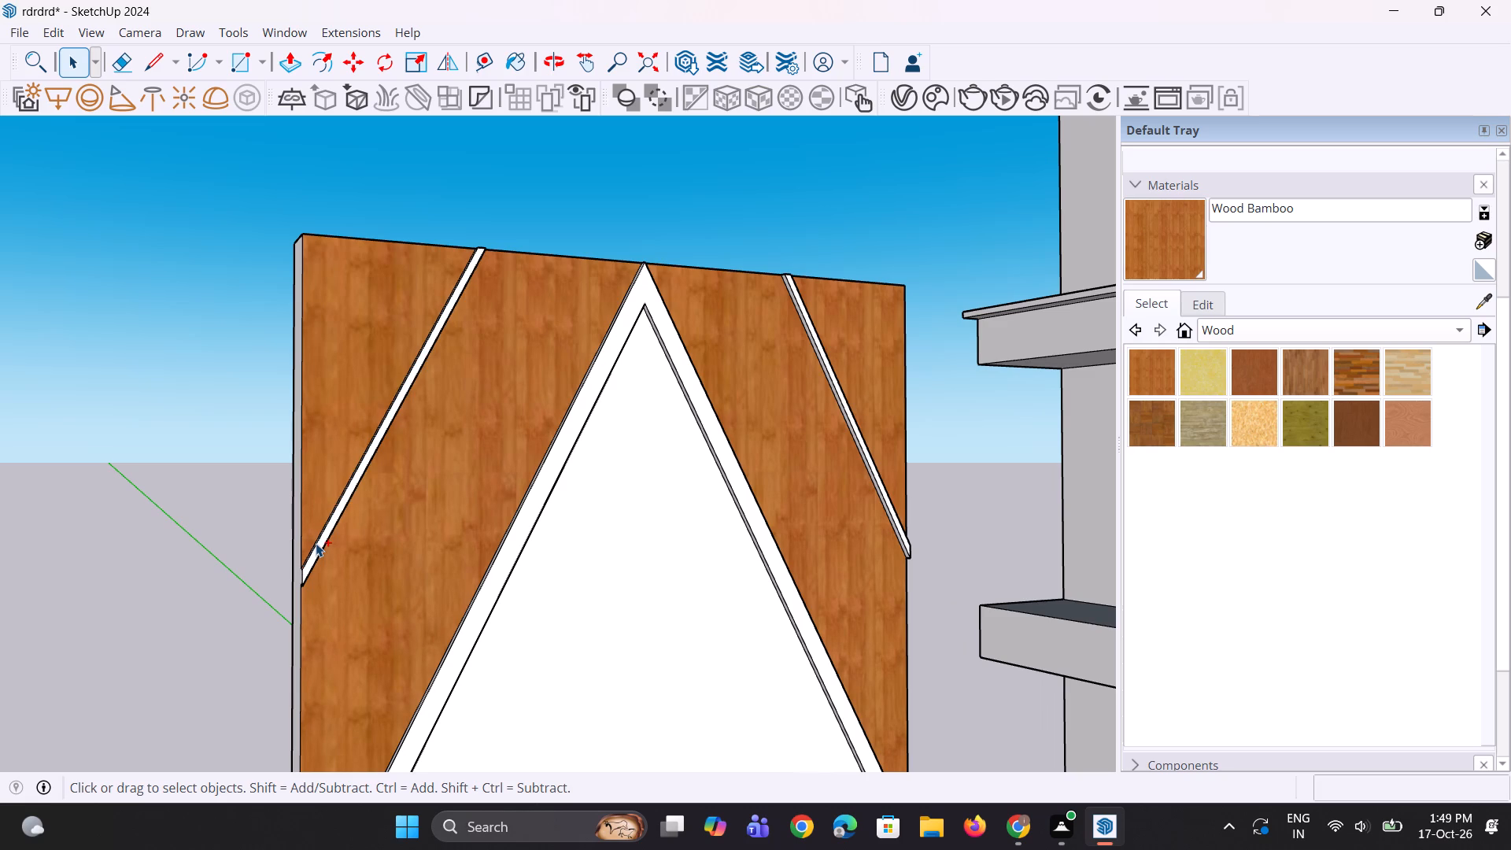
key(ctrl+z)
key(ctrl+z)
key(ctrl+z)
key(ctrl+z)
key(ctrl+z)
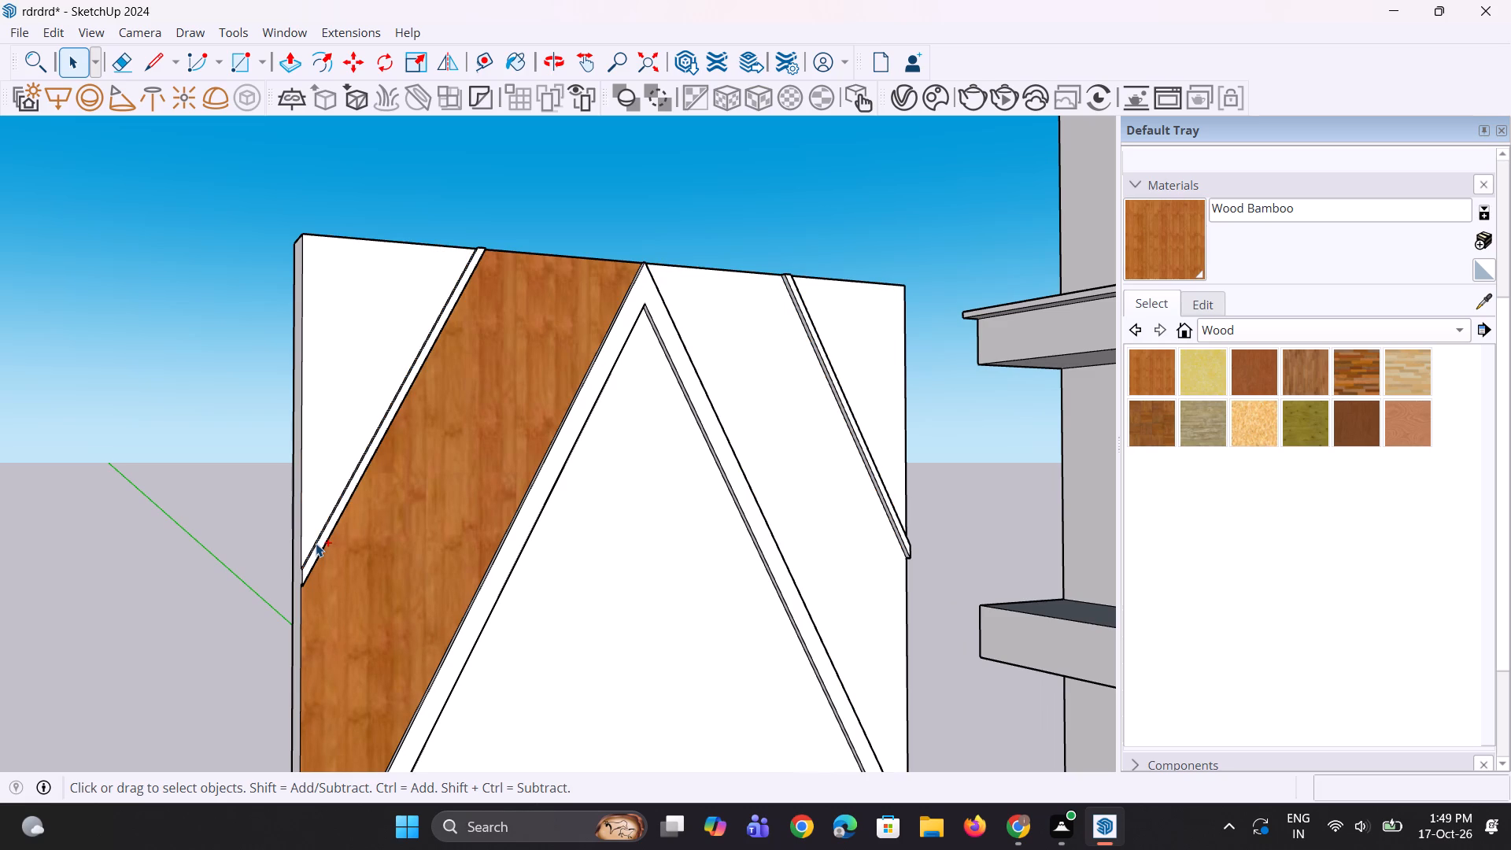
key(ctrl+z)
Undo the Push/Pull of the narrow diagonal strips at the panel's four corners.
key(ctrl+z)
key(ctrl+z)
scroll(303, 528, down, 4)
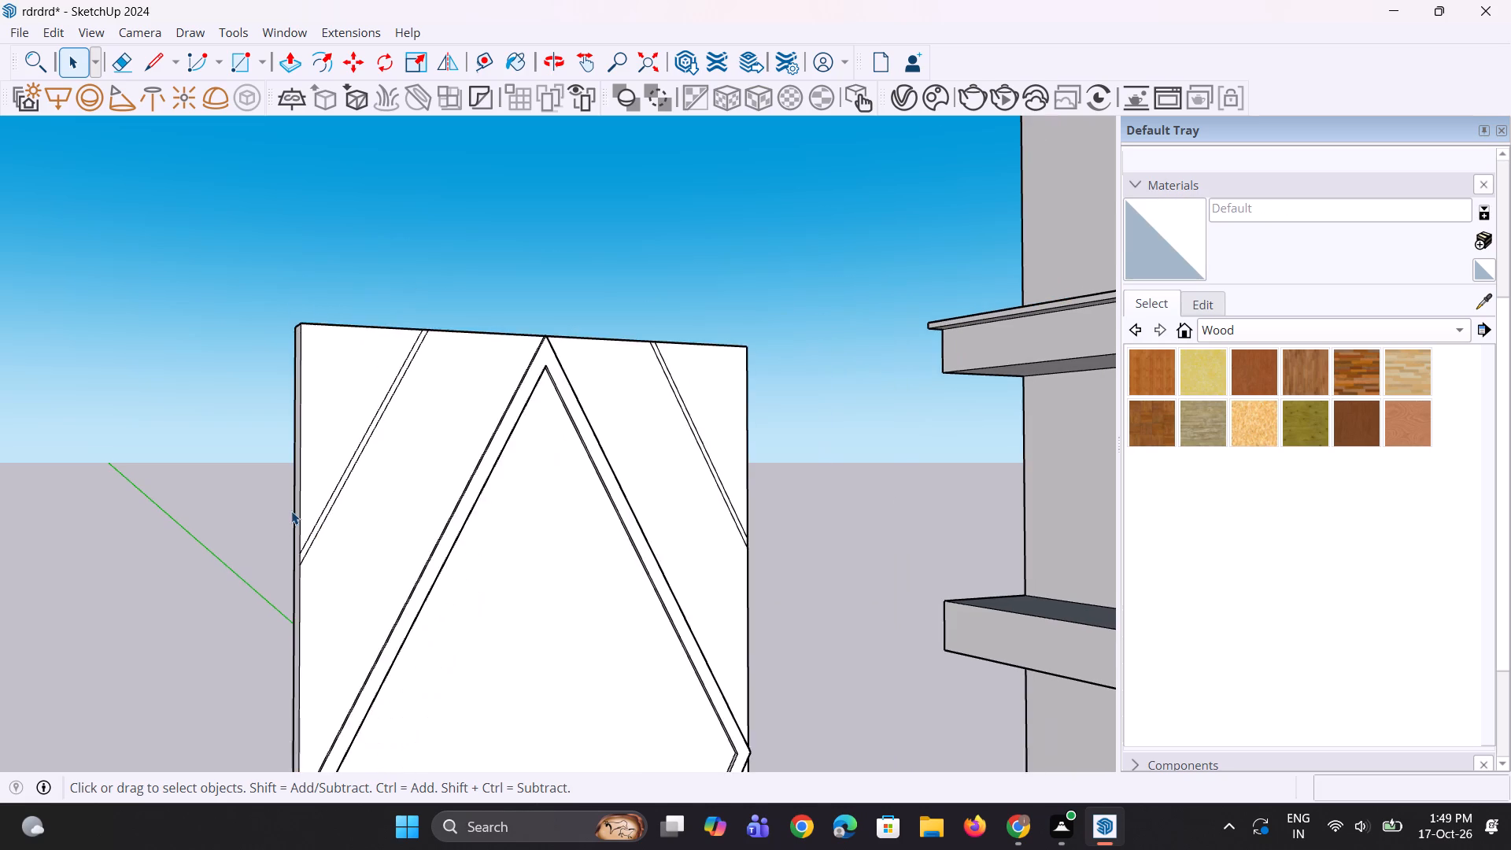
scroll(291, 511, down, 13)
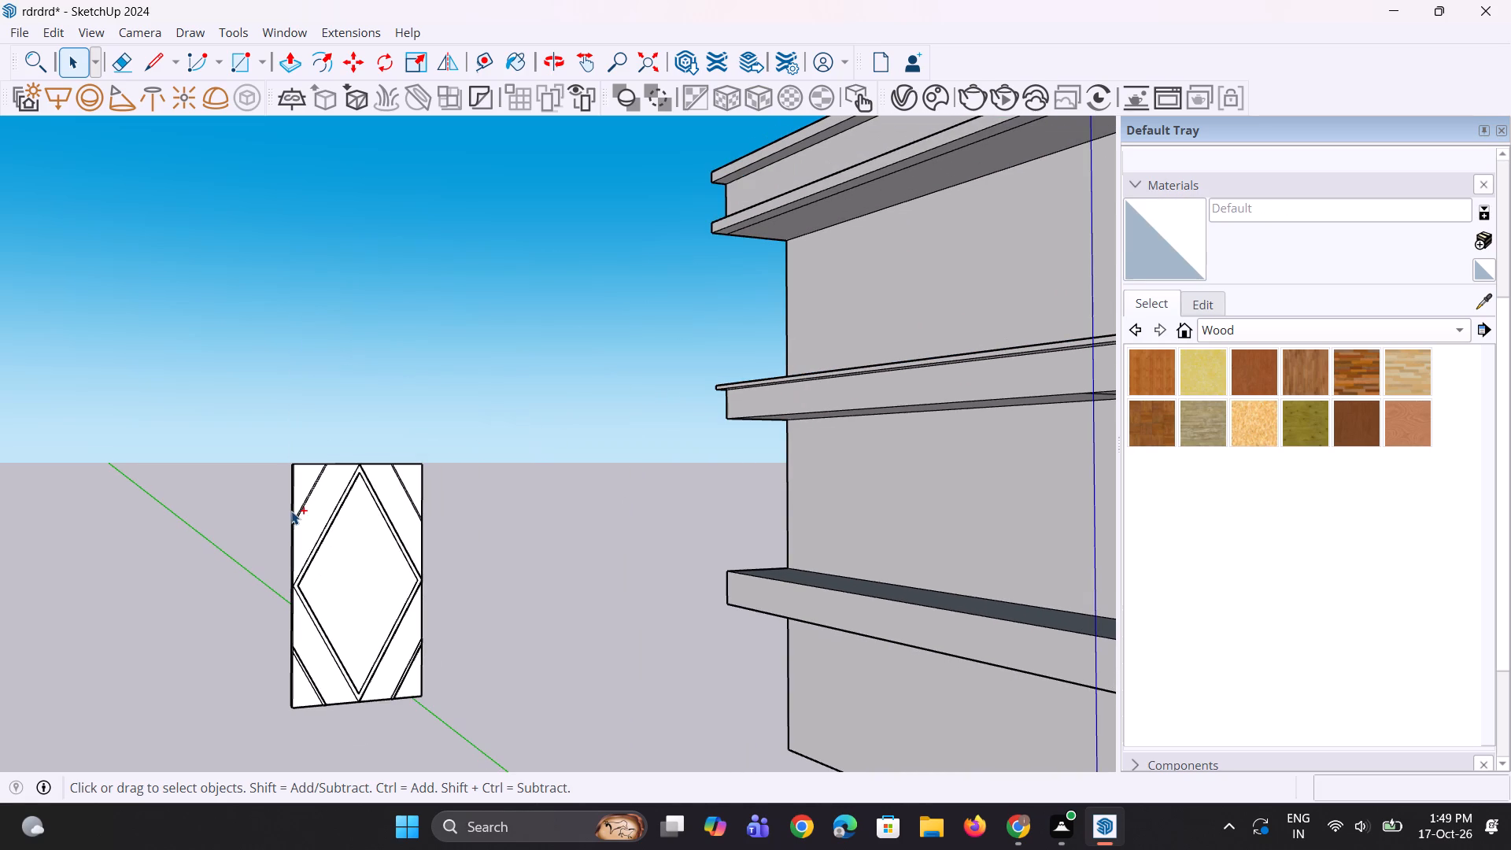
key(ctrl+z)
key(ctrl+z)
Undo the trimming and copying of the second diagonal lines, back to single diagonals at the panel's upper corners.
scroll(294, 504, up, 5)
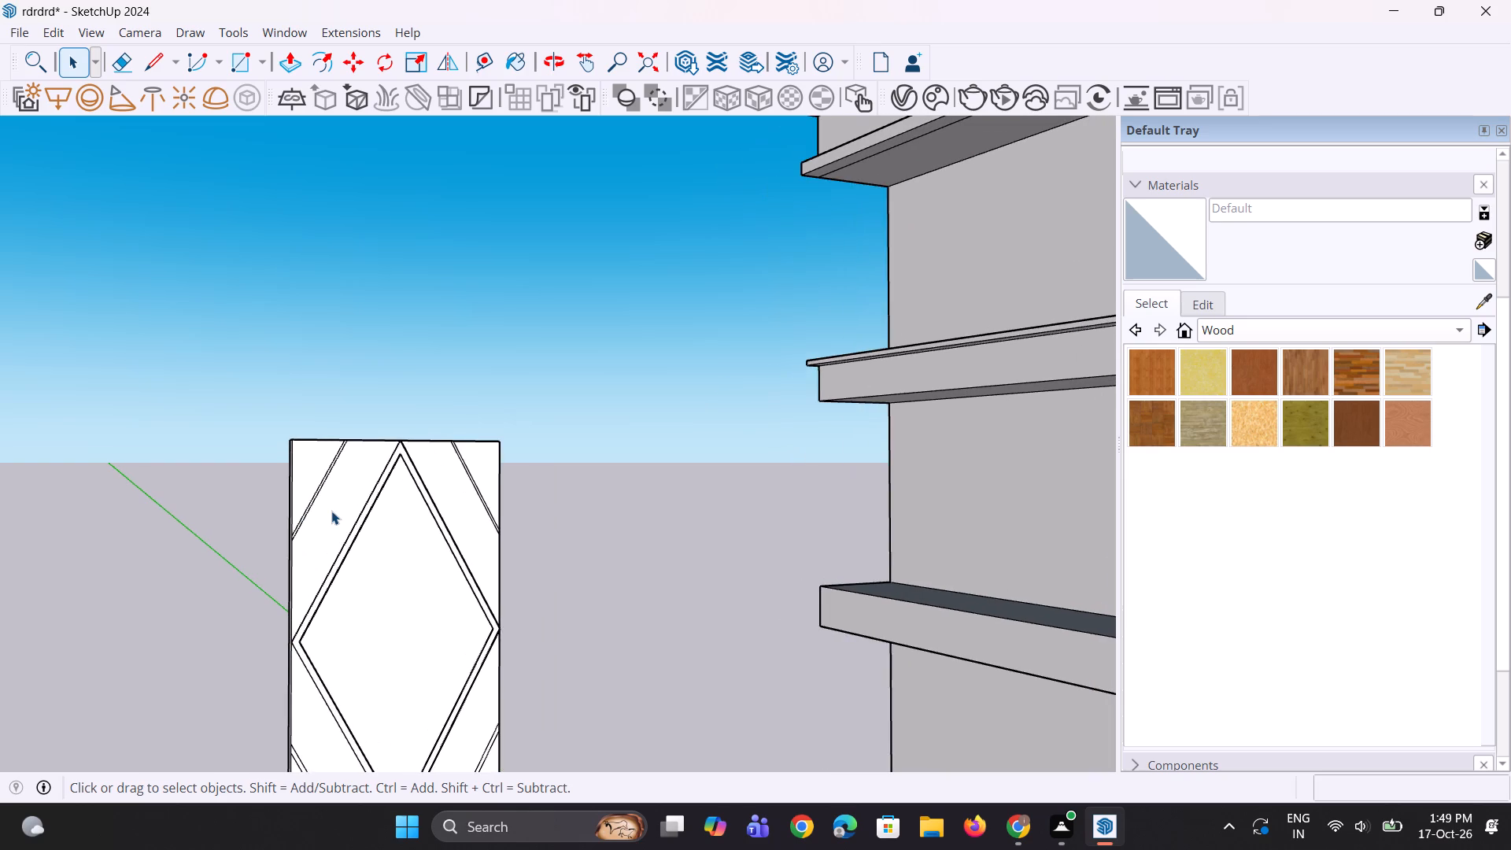
scroll(331, 511, up, 2)
key(ctrl+z)
key(ctrl+z)
key(ctrl+z)
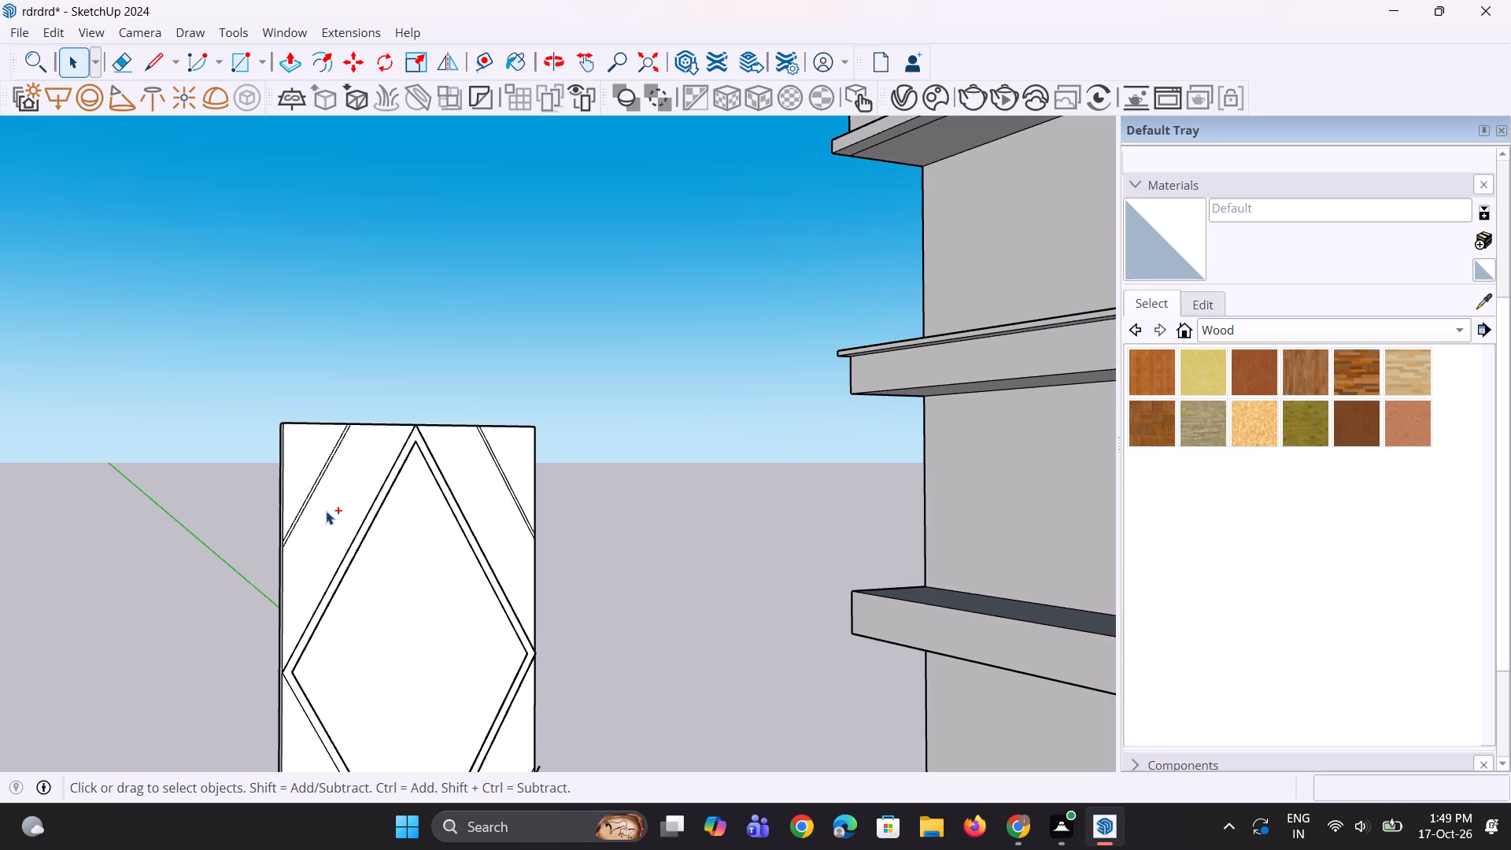
key(ctrl+z)
key(ctrl+z)
key(ctrl+z)
Copy the diagonal line at the panel's upper-left corner 1" upward along the panel's side edge.
scroll(308, 506, up, 1)
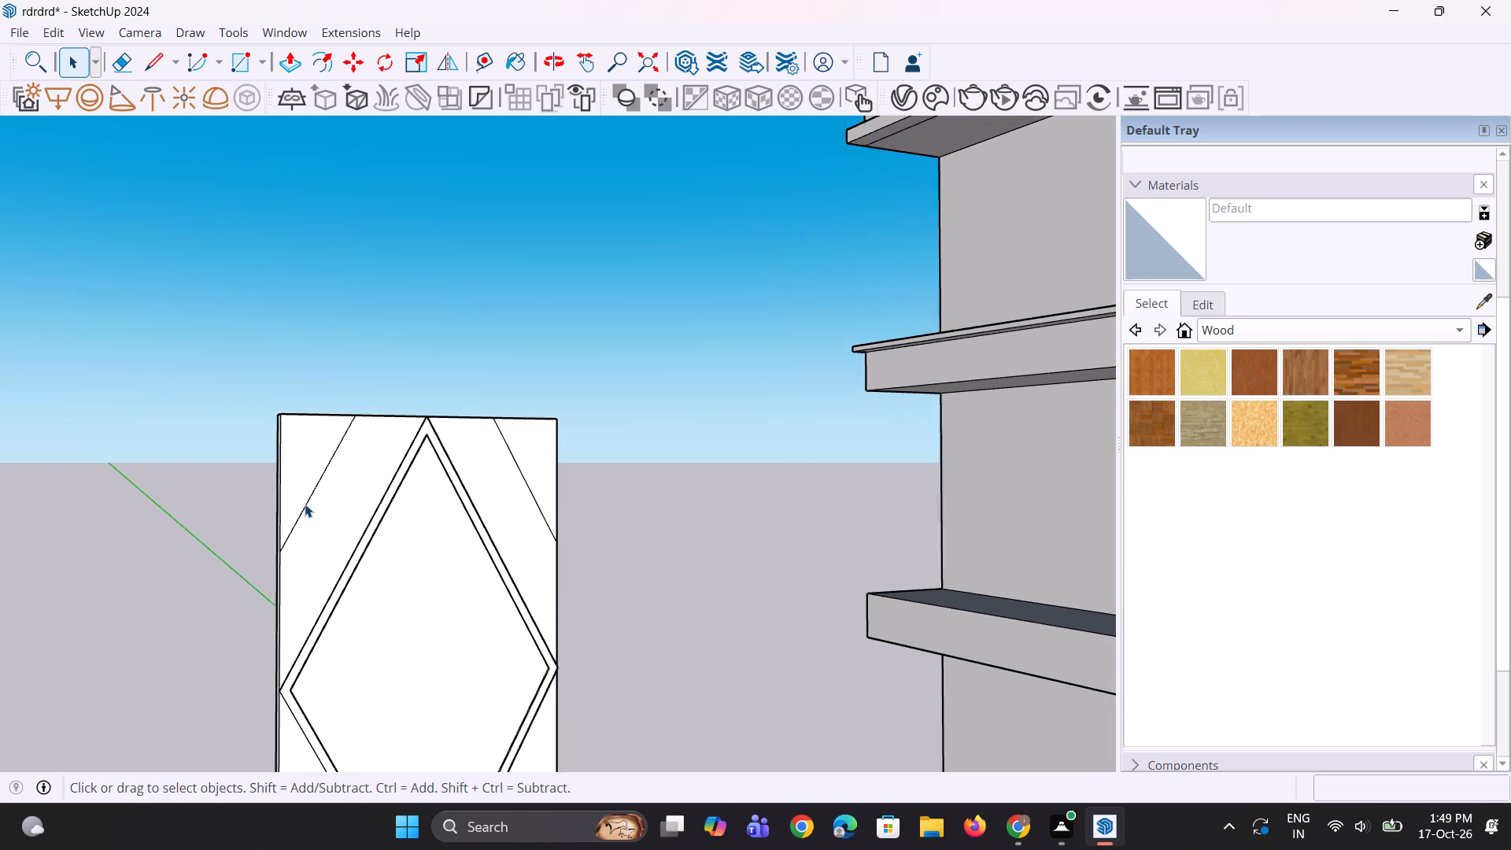
scroll(305, 504, up, 3)
click(302, 510)
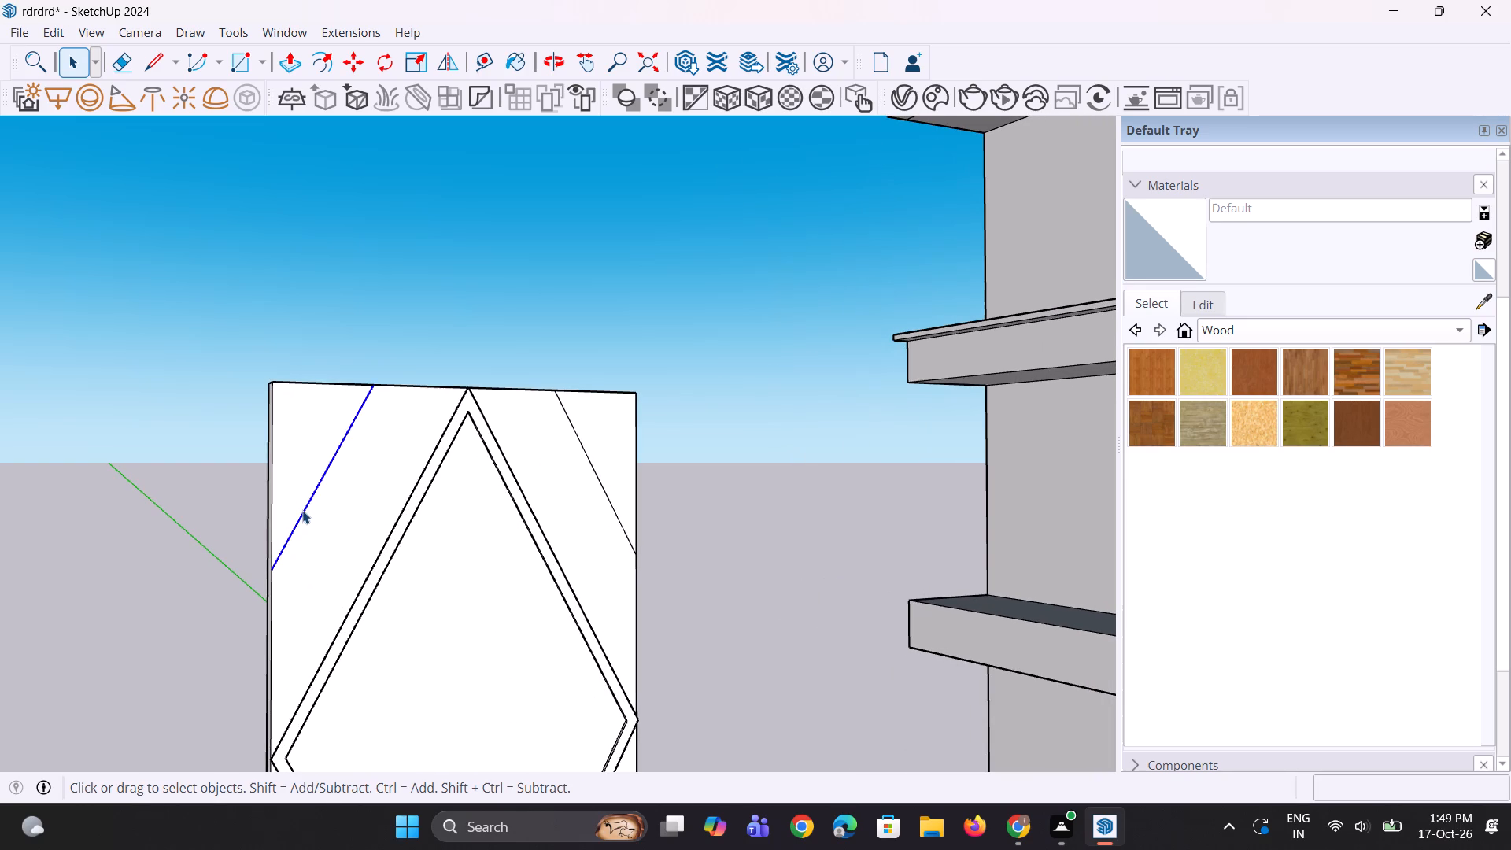
key(m)
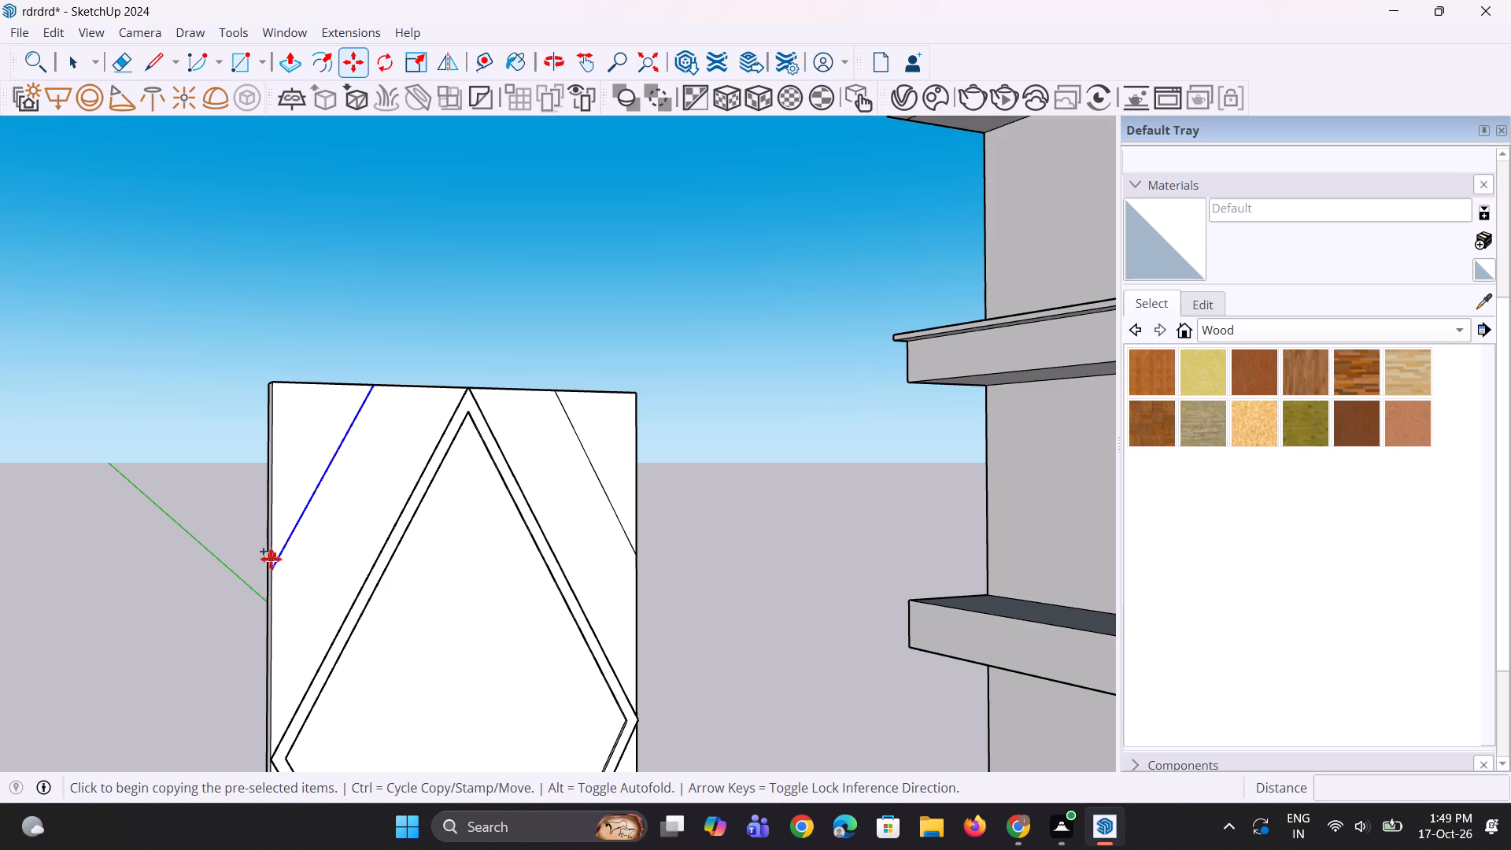
click(268, 564)
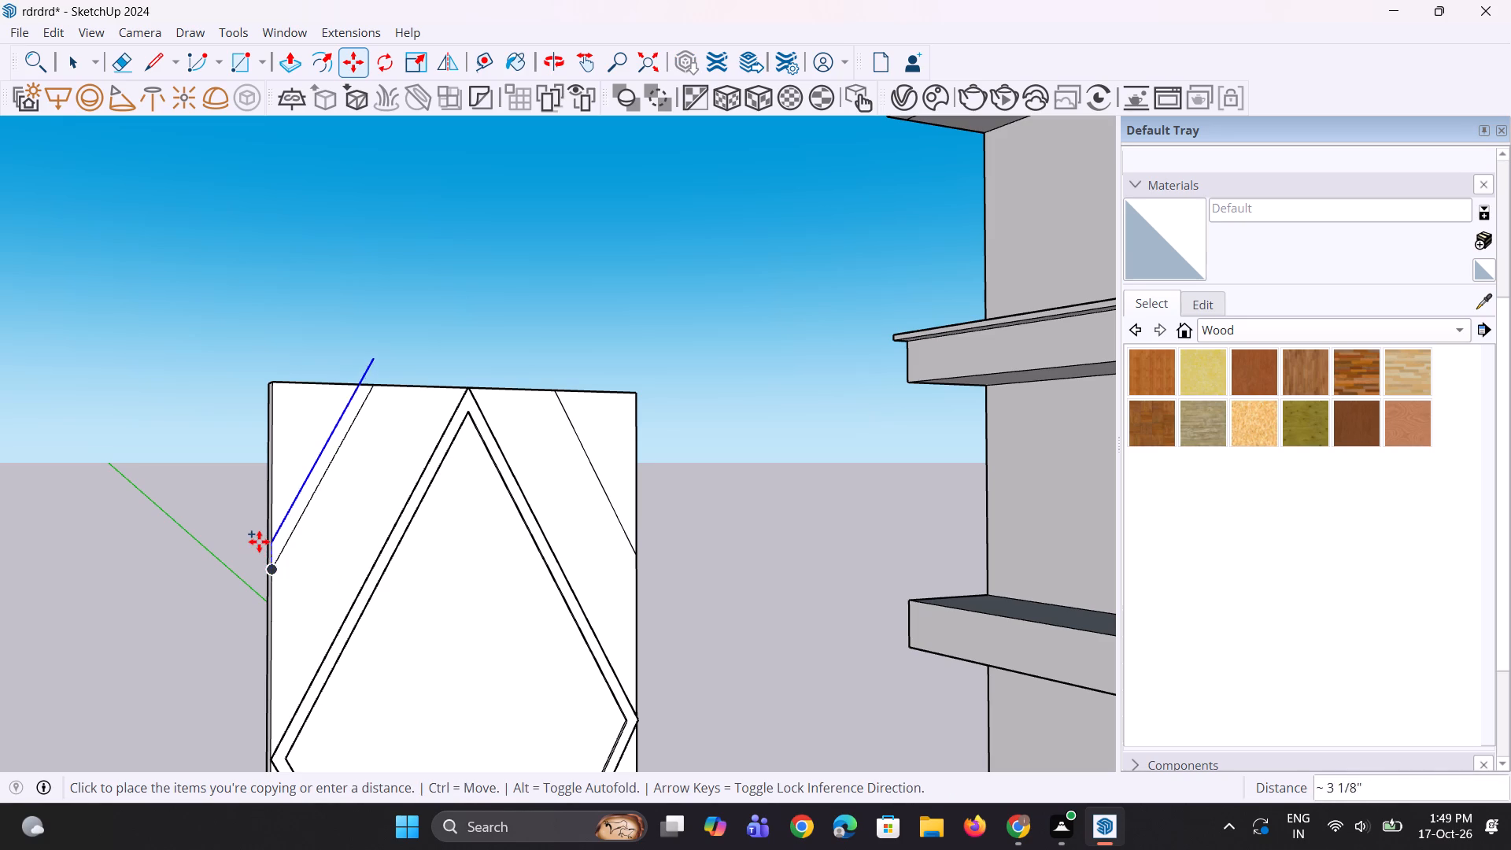
scroll(273, 523, up, 1)
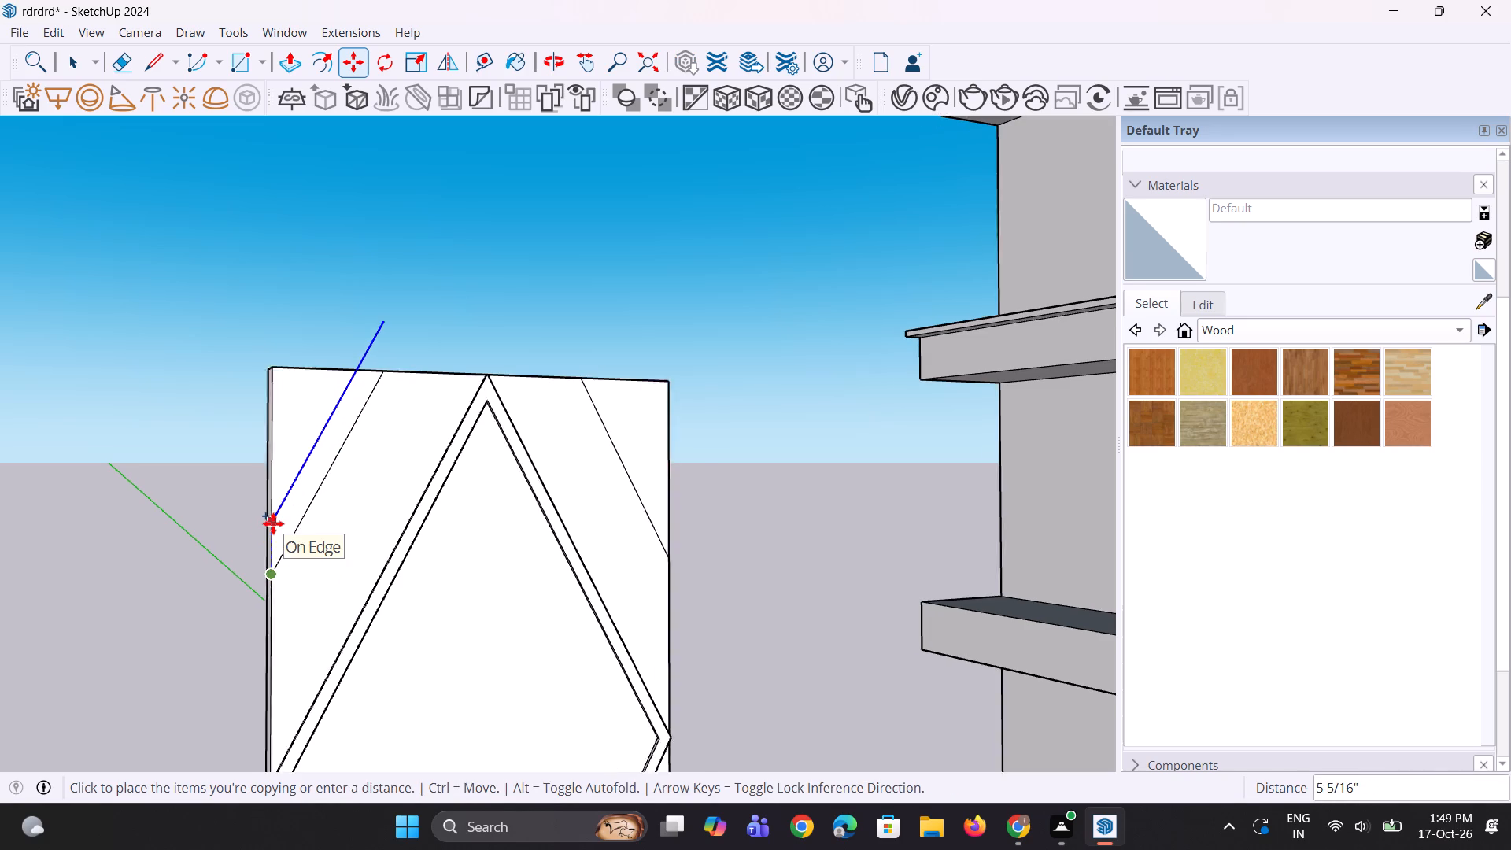
scroll(273, 523, up, 2)
text(1.)
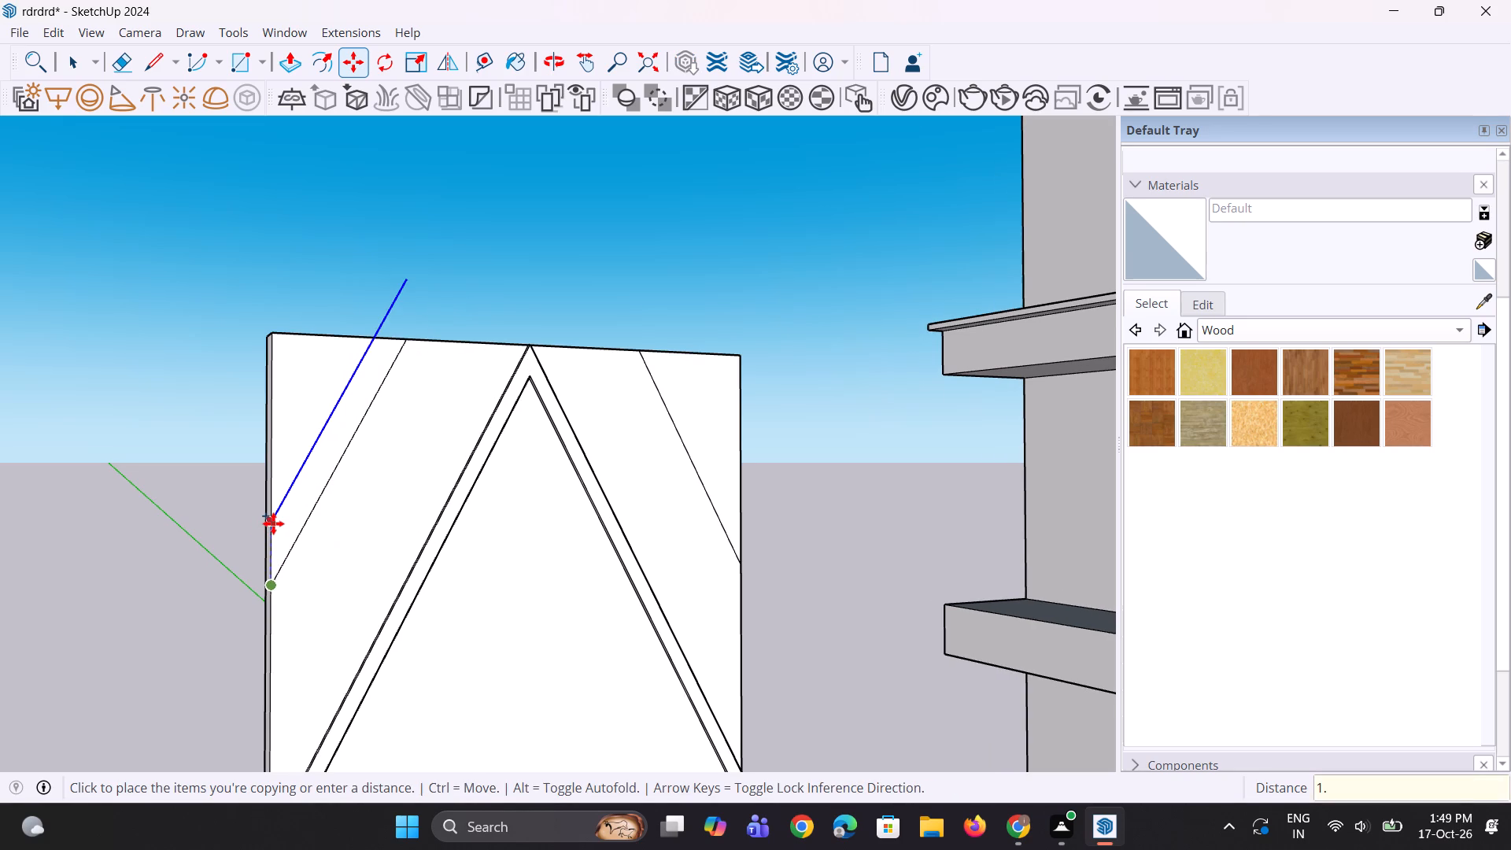
key(BackSpace)
key(shift+quotedbl)
key(Return)
key(space)
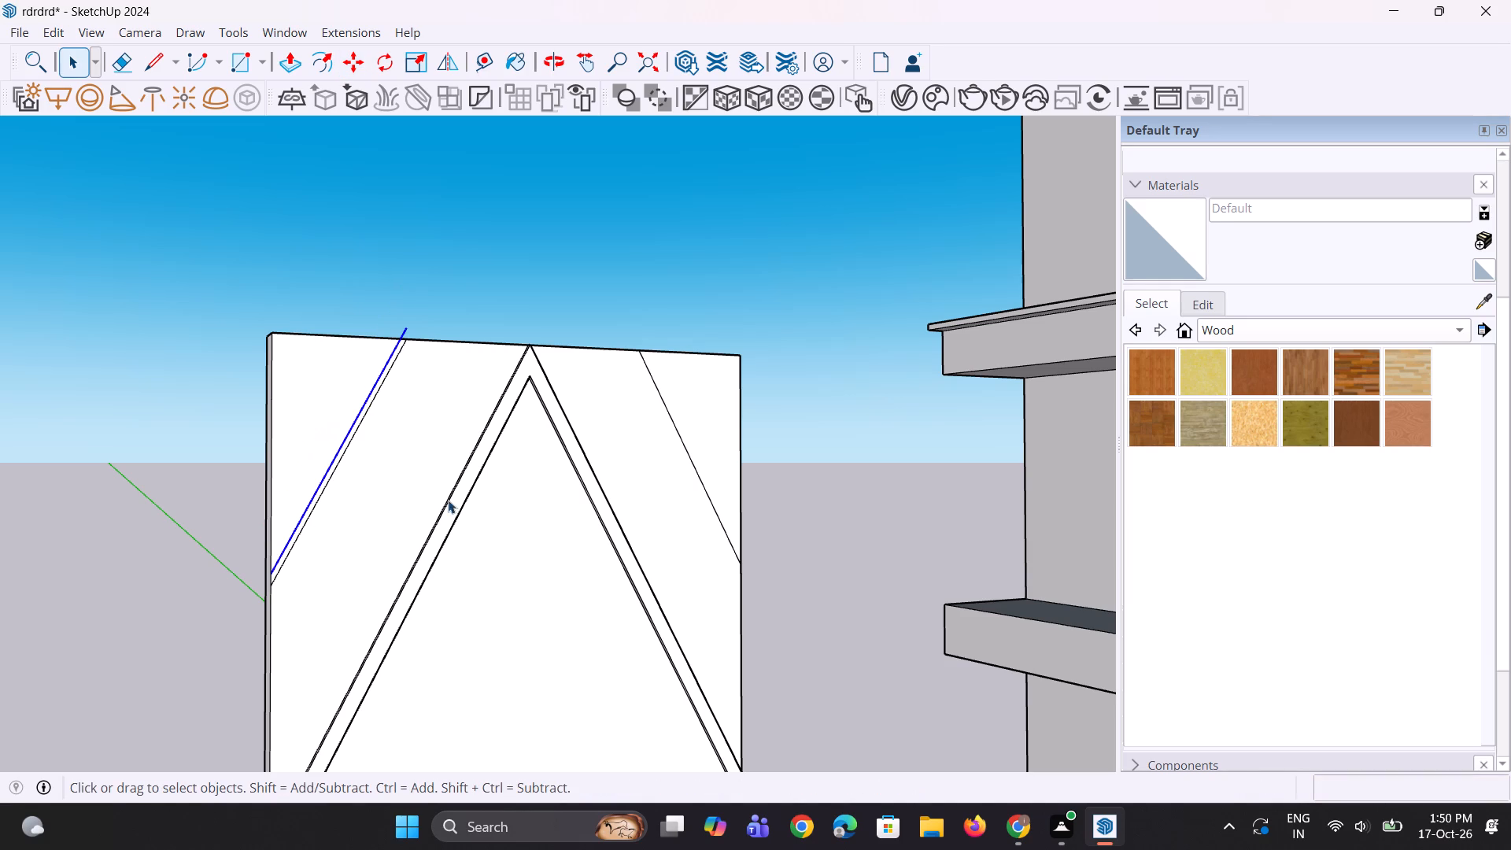
Copy the diagonal line at the panel's upper-right corner 1" upward along the side edge.
key(space)
scroll(704, 470, up, 1)
click(698, 476)
scroll(704, 519, up, 1)
key(m)
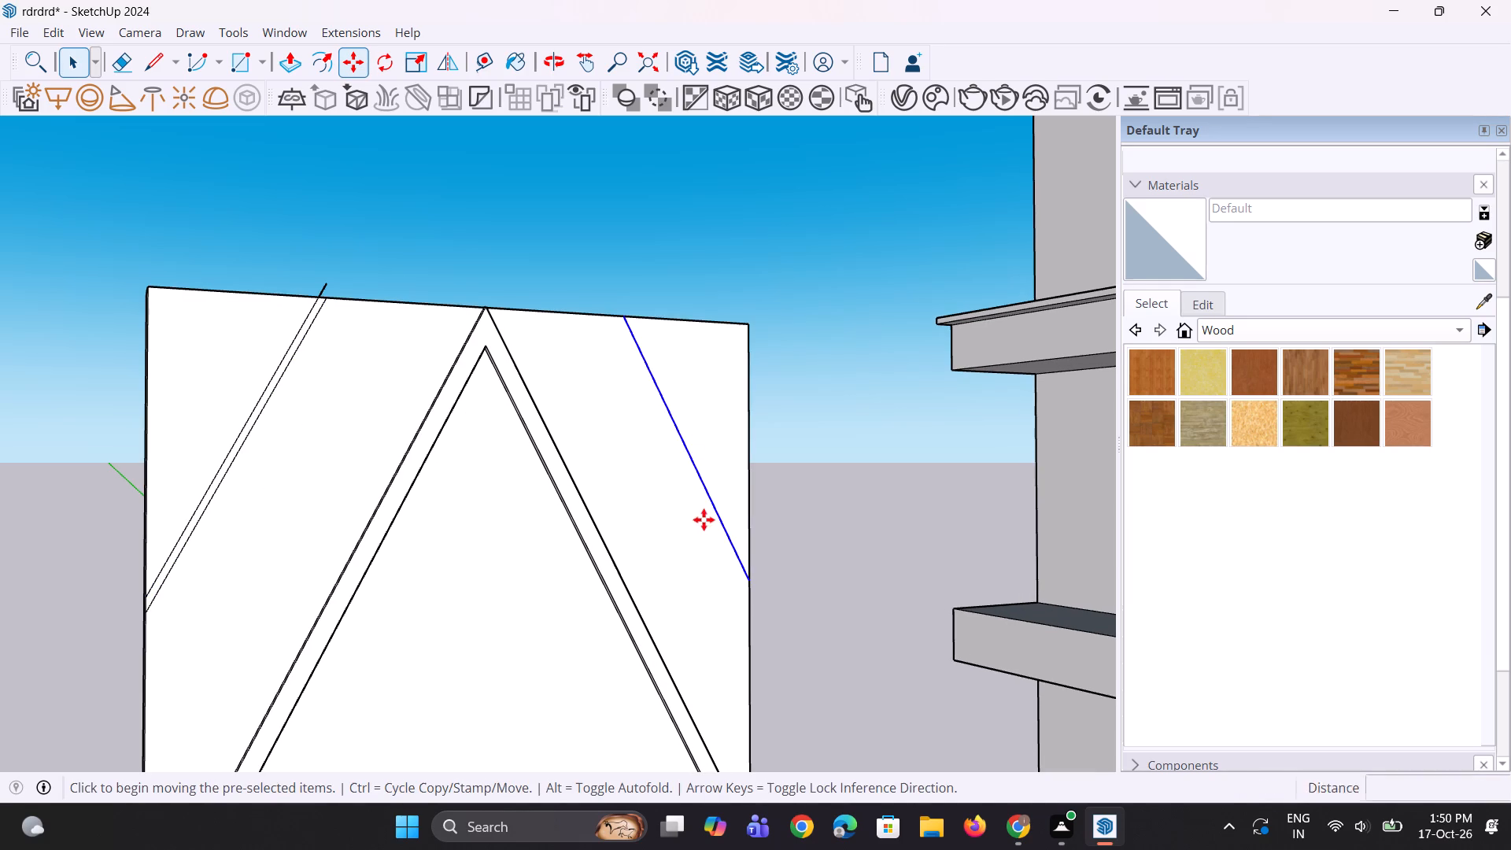
click(752, 575)
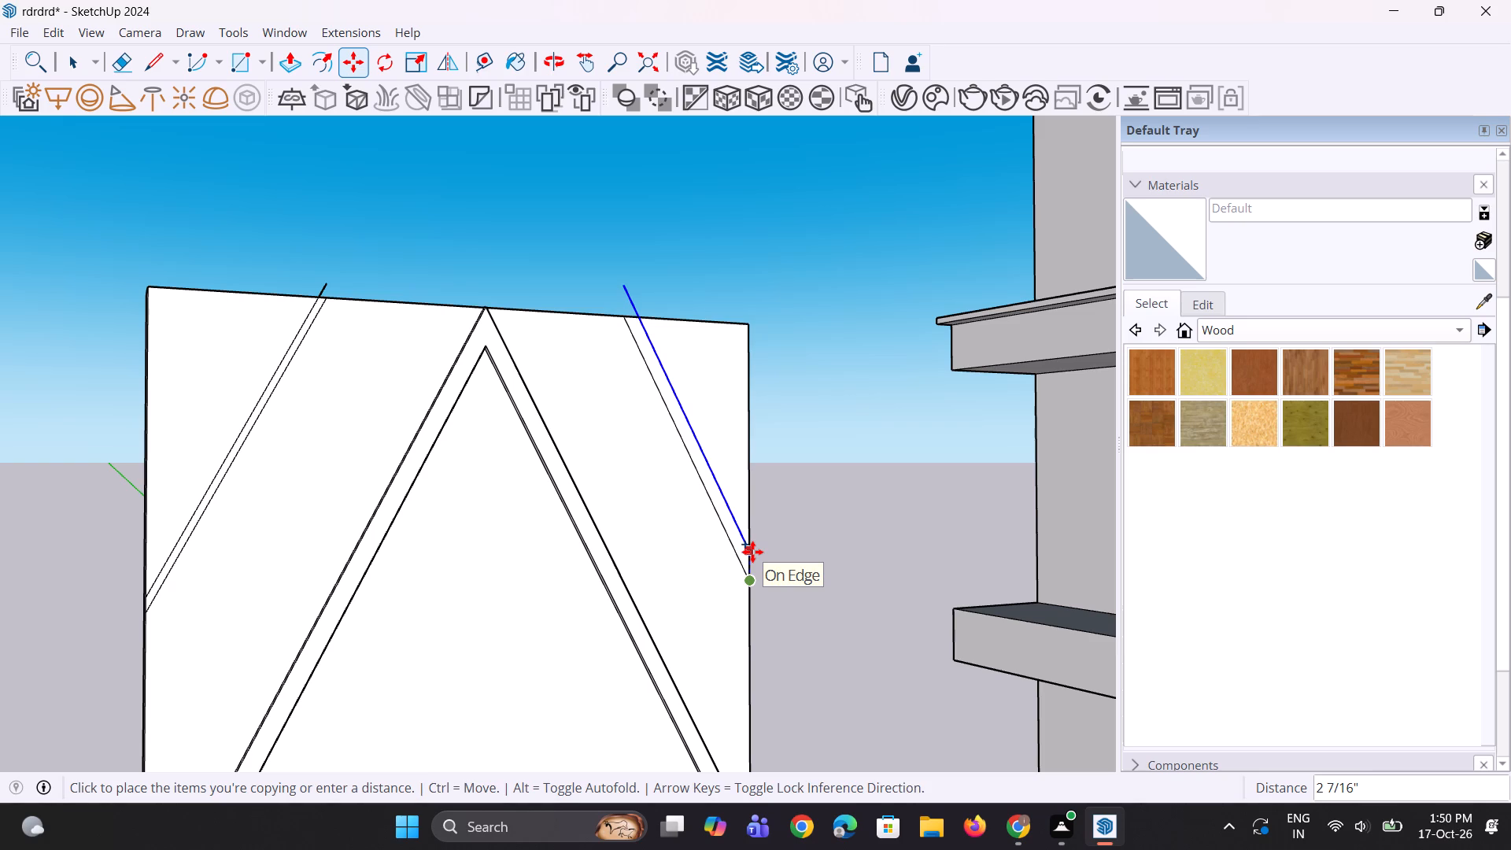
key(1)
key(shift+quotedbl)
key(Return)
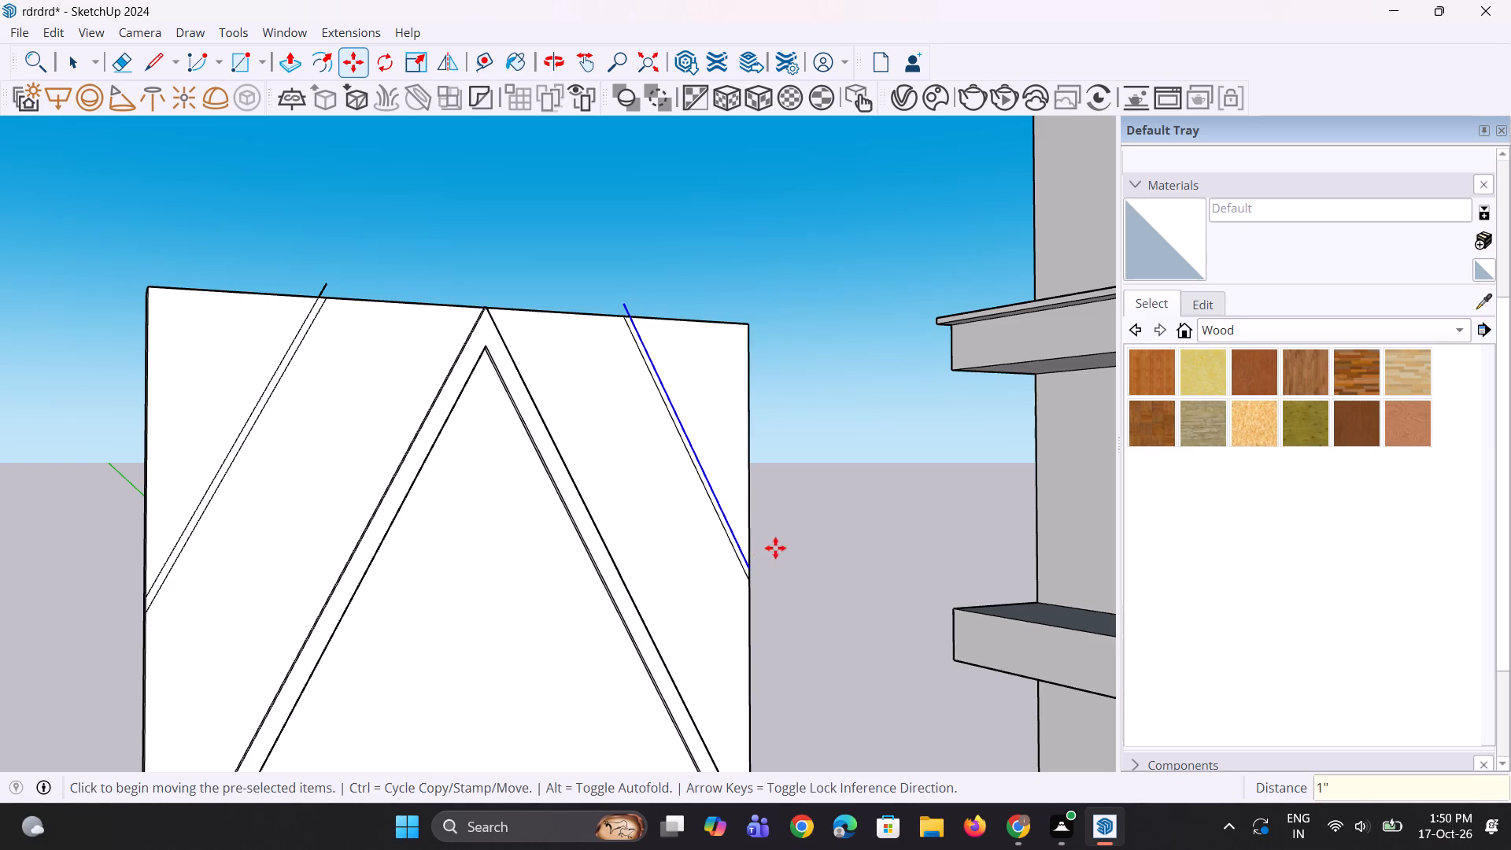
click(804, 569)
key(space)
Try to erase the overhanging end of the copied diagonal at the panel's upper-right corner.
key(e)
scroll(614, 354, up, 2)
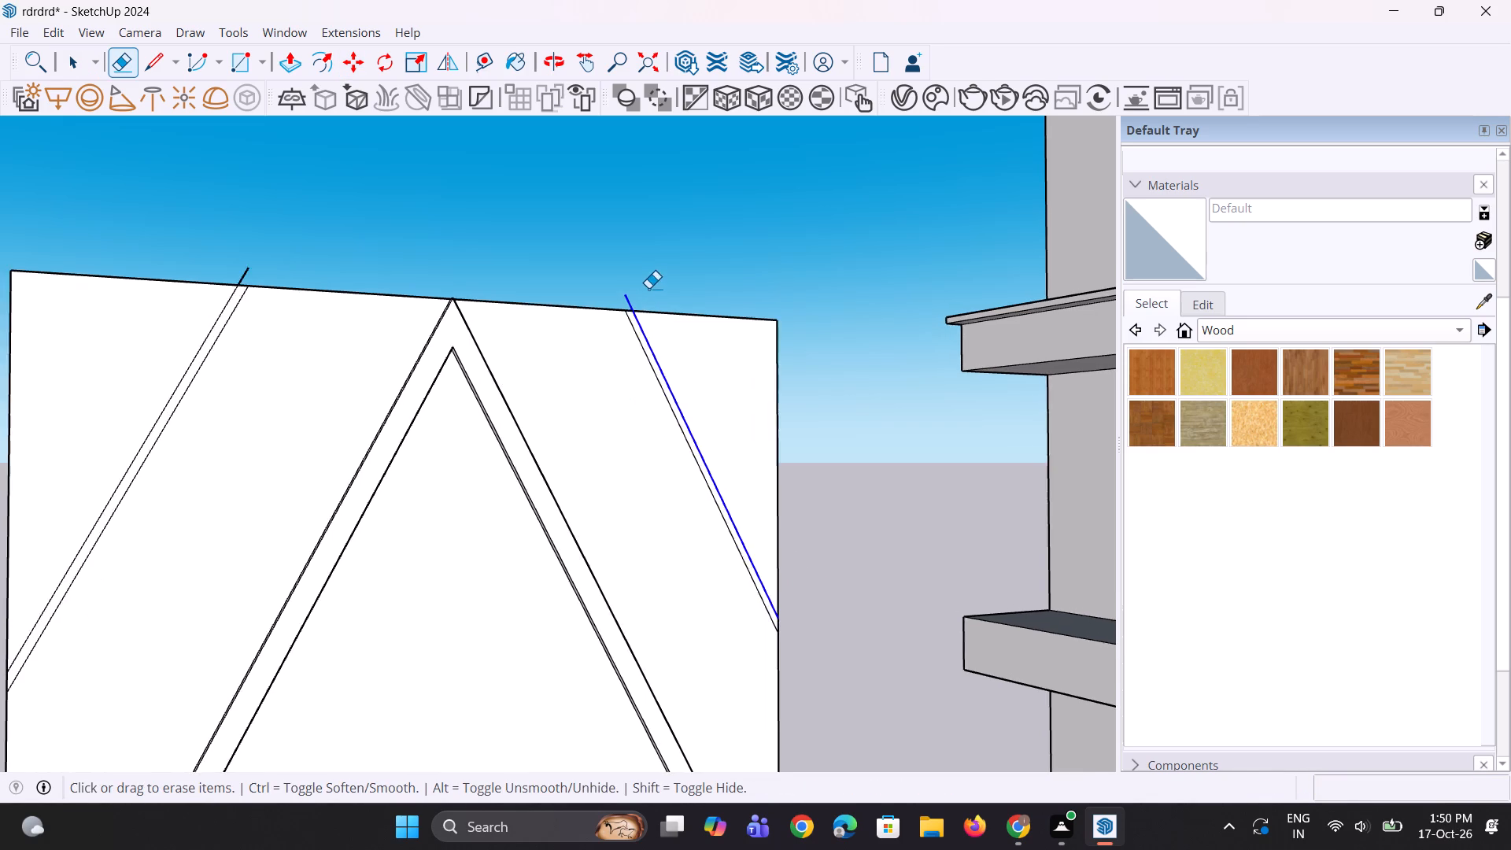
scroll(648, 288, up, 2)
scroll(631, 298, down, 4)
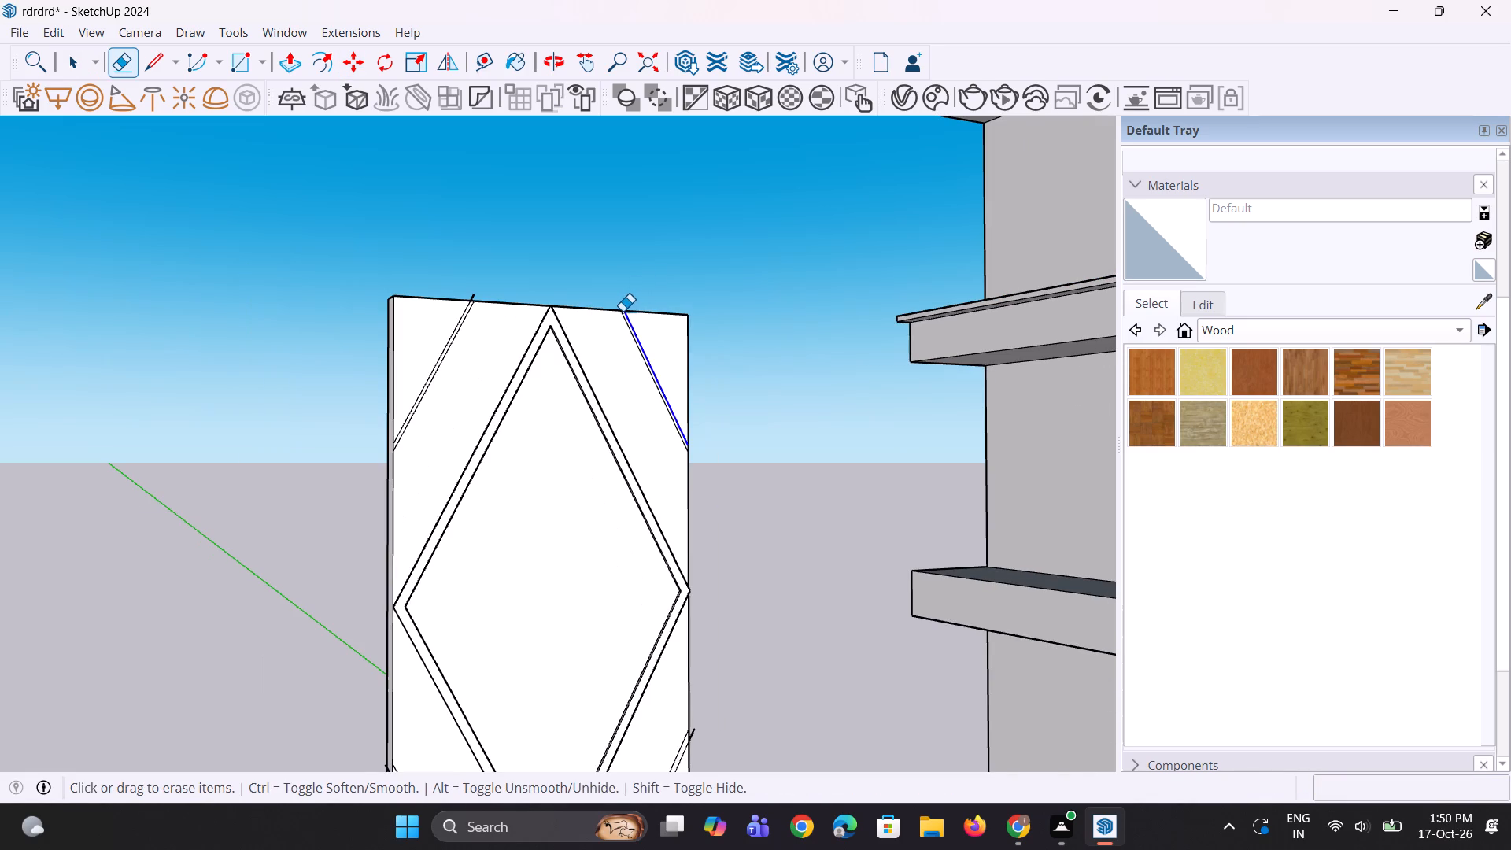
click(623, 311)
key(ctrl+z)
Erase the ends of the two copied diagonals that overhang the panel's top edge.
key(space)
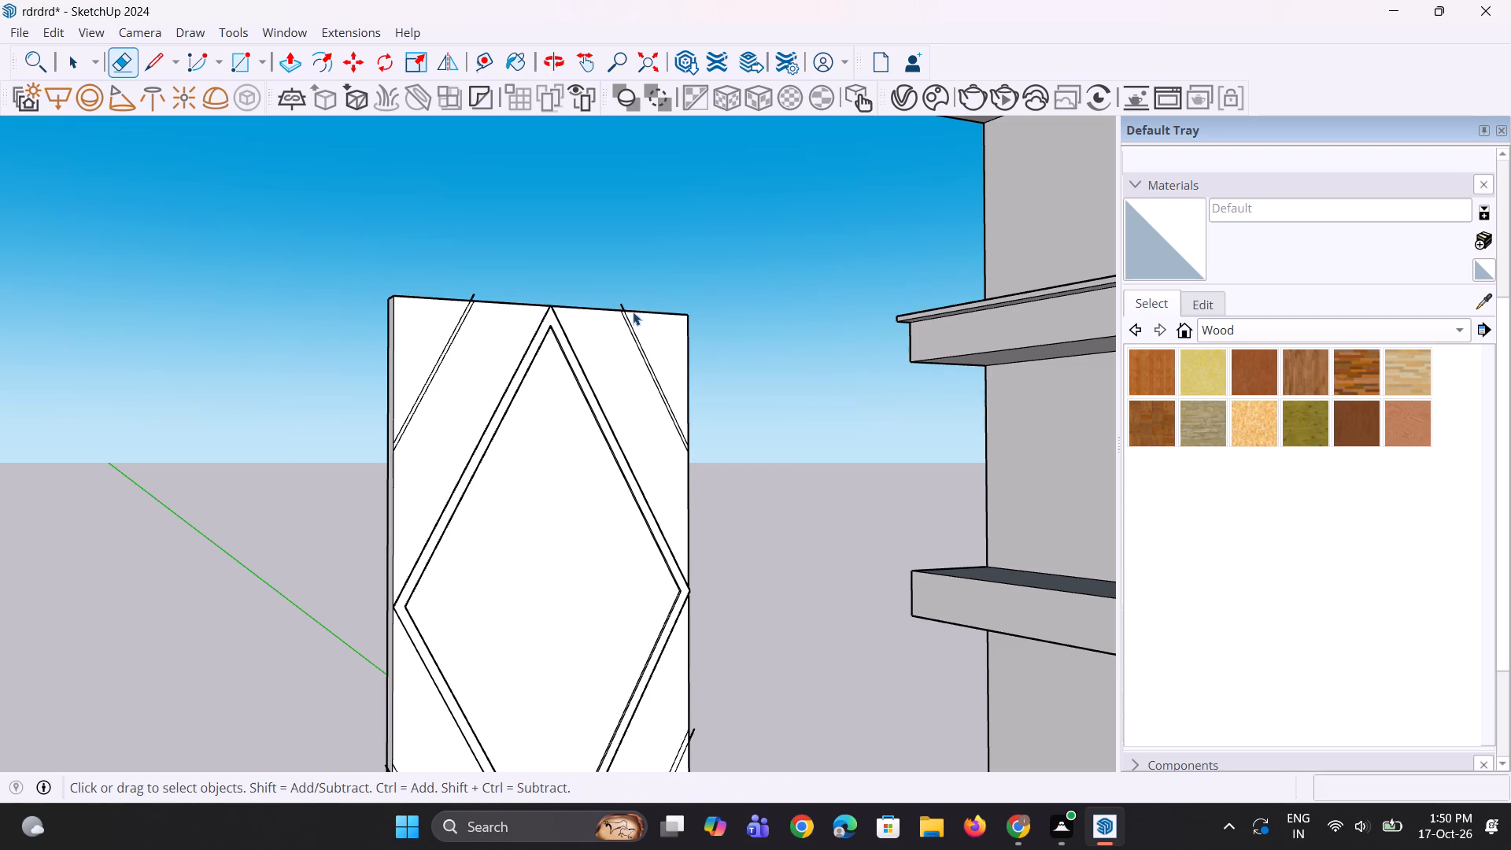
key(space)
double_click(659, 294)
scroll(618, 298, up, 5)
scroll(621, 312, down, 3)
scroll(634, 327, up, 2)
scroll(579, 358, down, 2)
key(e)
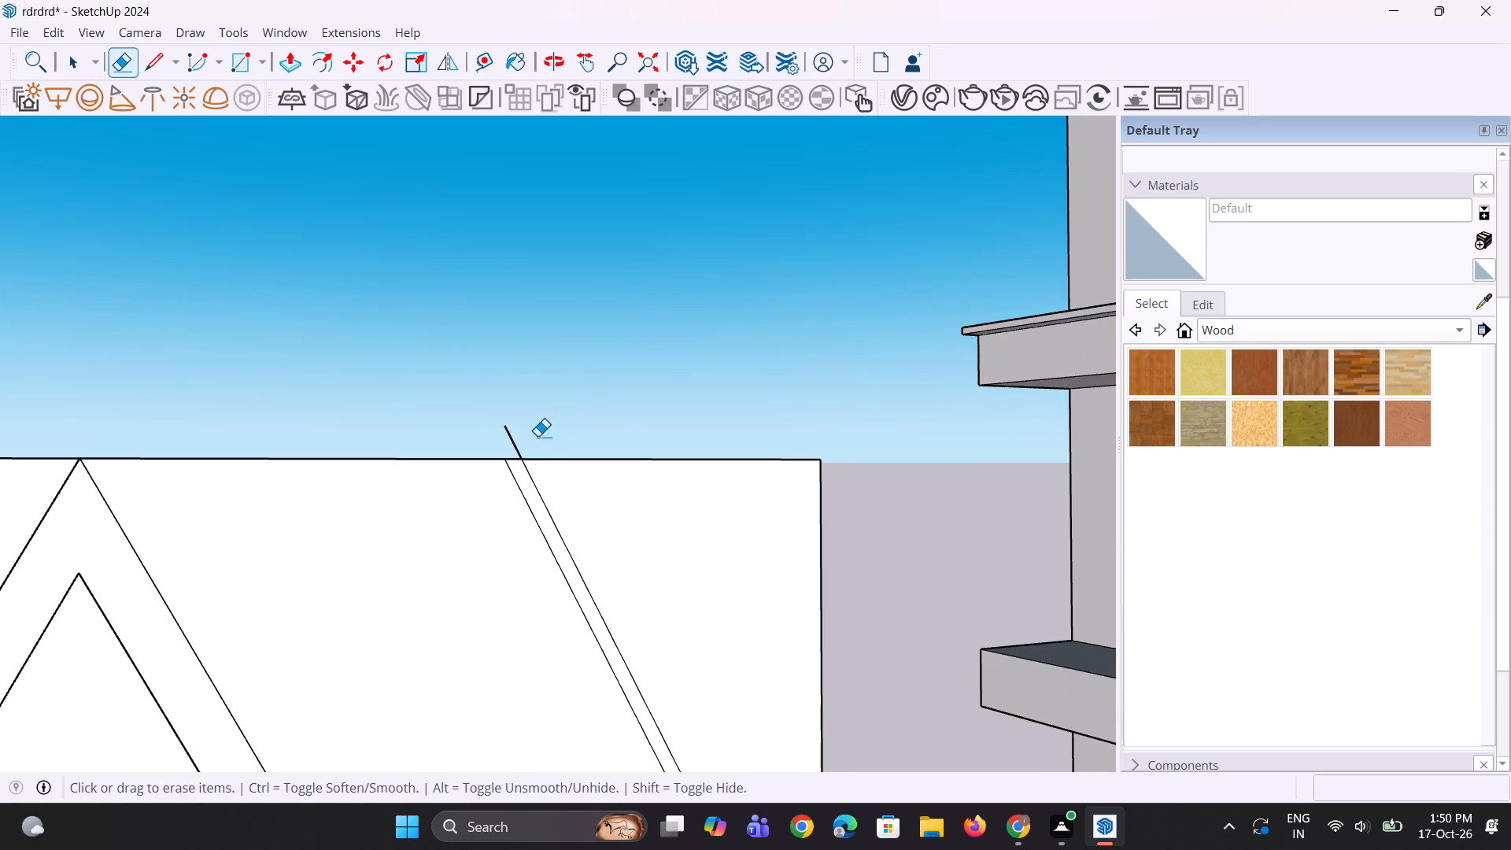
click(514, 441)
scroll(455, 450, down, 4)
scroll(253, 448, up, 1)
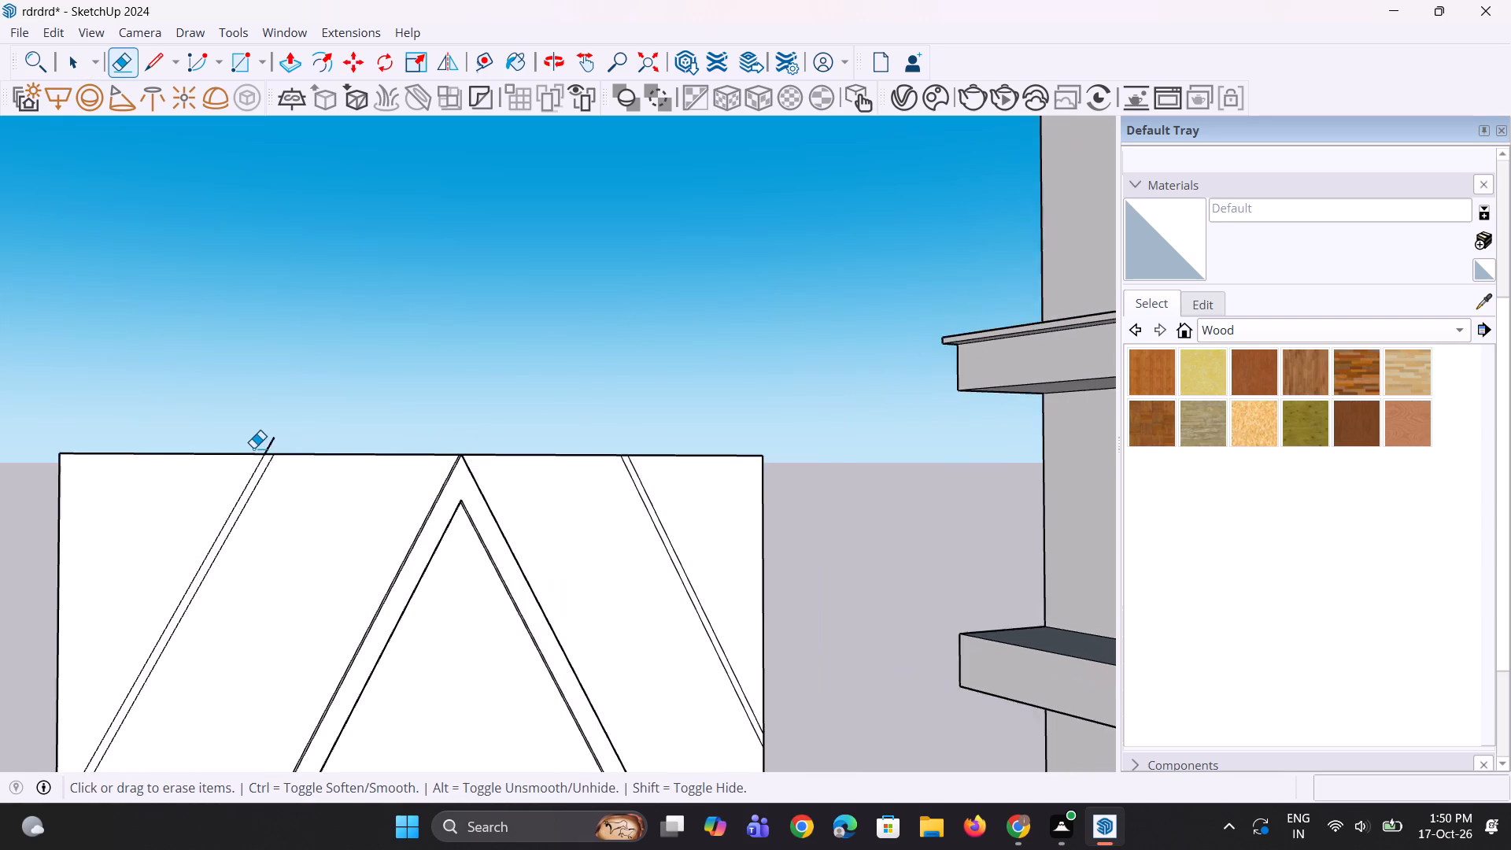
scroll(253, 448, up, 4)
scroll(262, 447, down, 2)
click(351, 440)
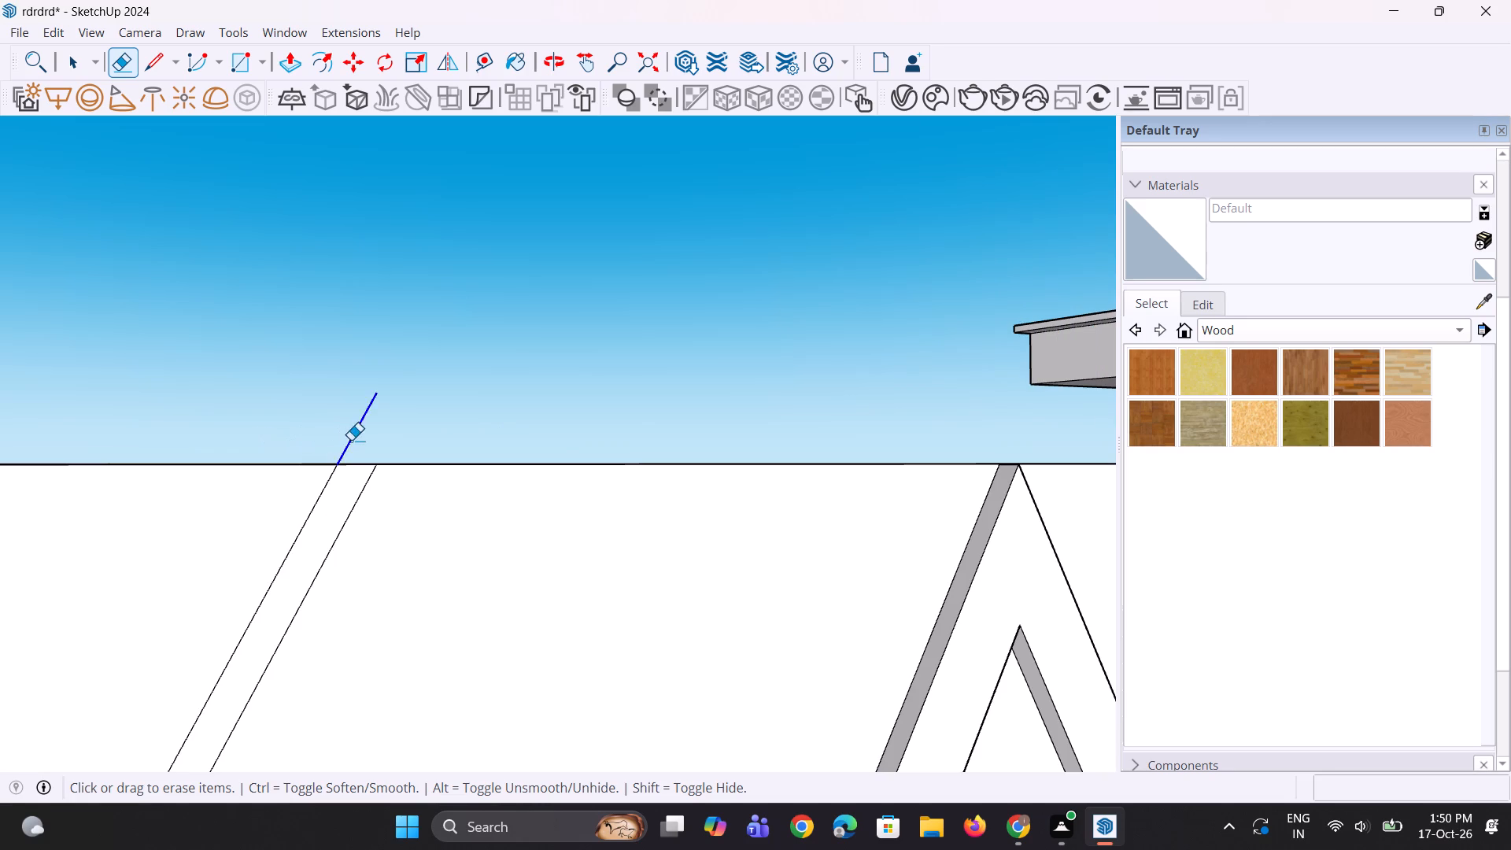
Erase the ends of the two lower diagonals that overhang the panel's side edges.
scroll(319, 438, down, 11)
scroll(432, 517, down, 5)
scroll(438, 671, up, 4)
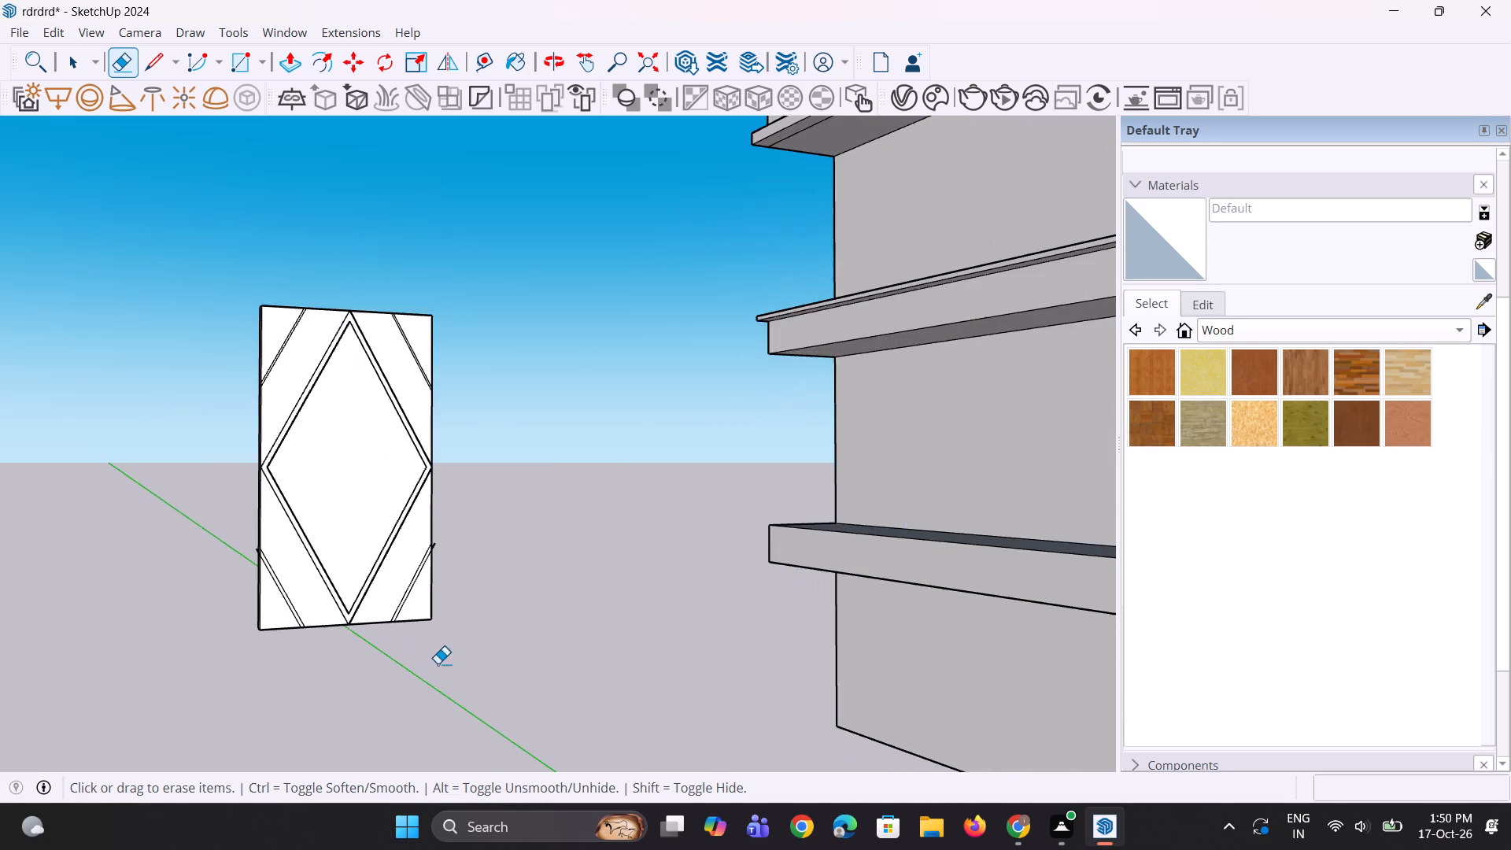
scroll(441, 541, up, 8)
click(430, 556)
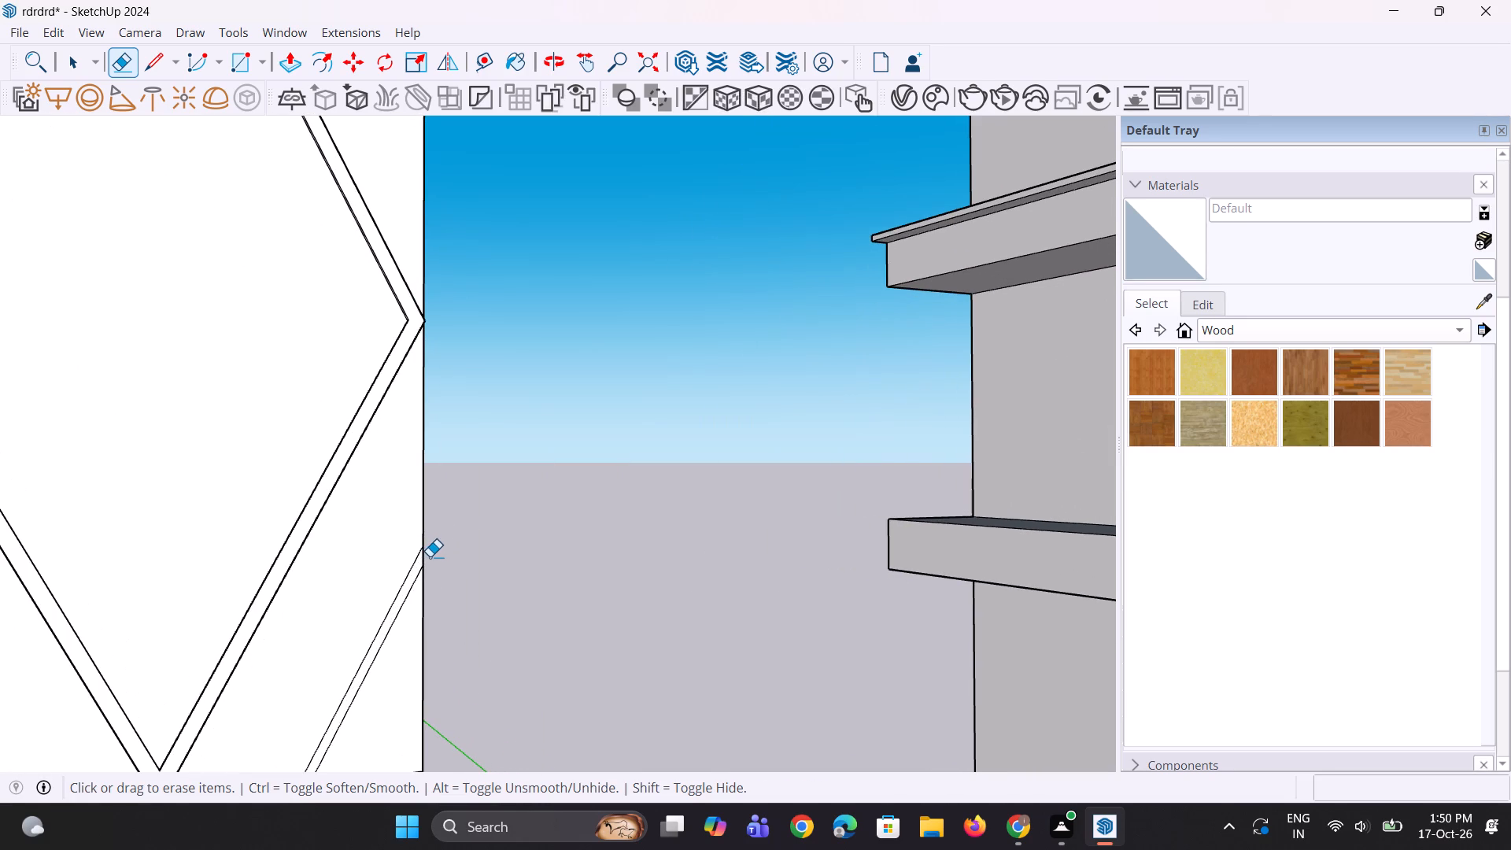
scroll(430, 556, down, 7)
scroll(316, 568, up, 11)
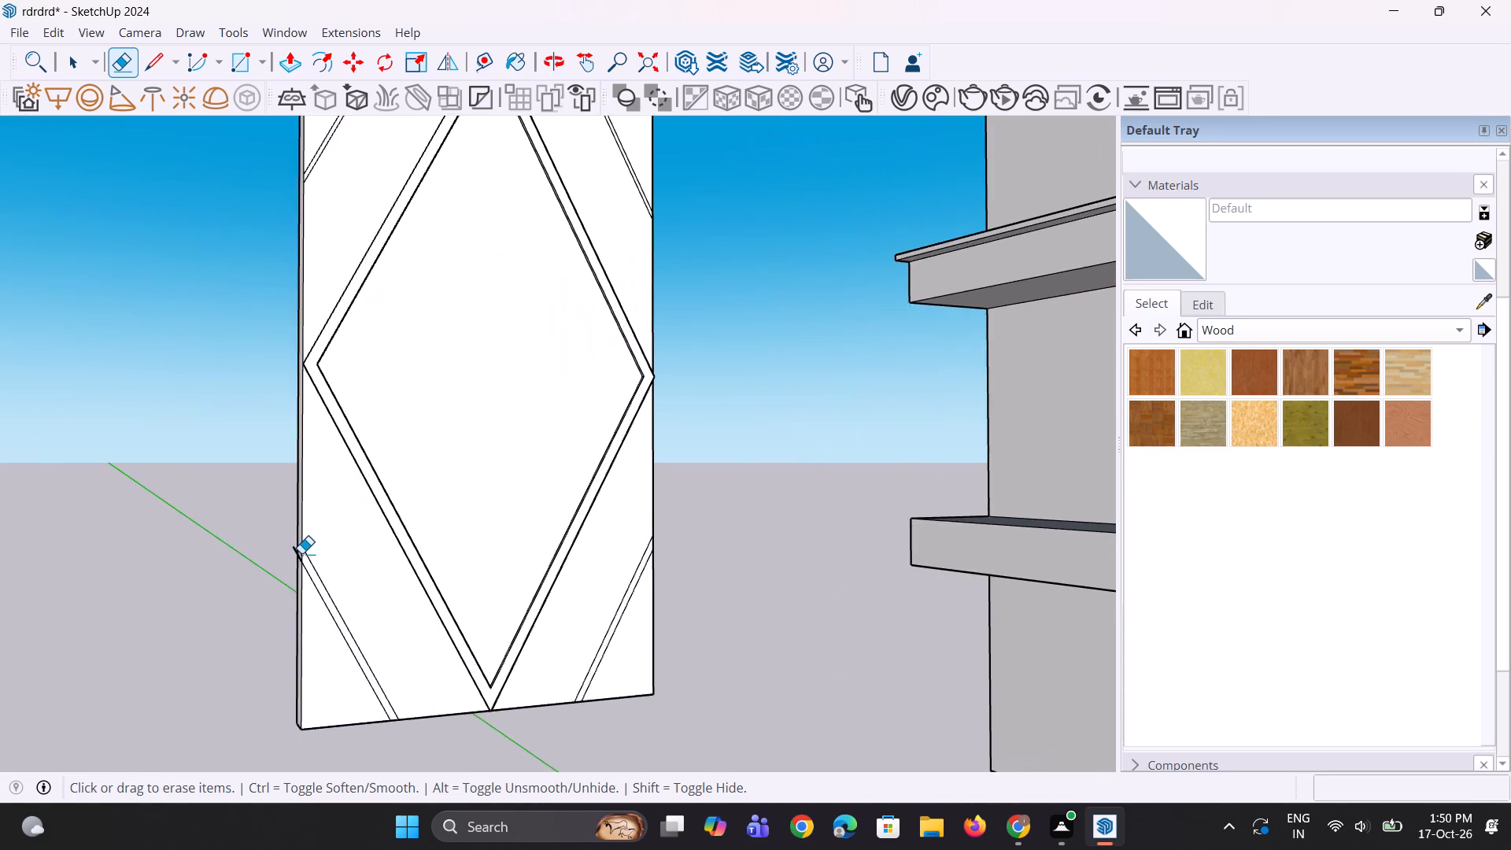
scroll(301, 553, up, 8)
click(291, 556)
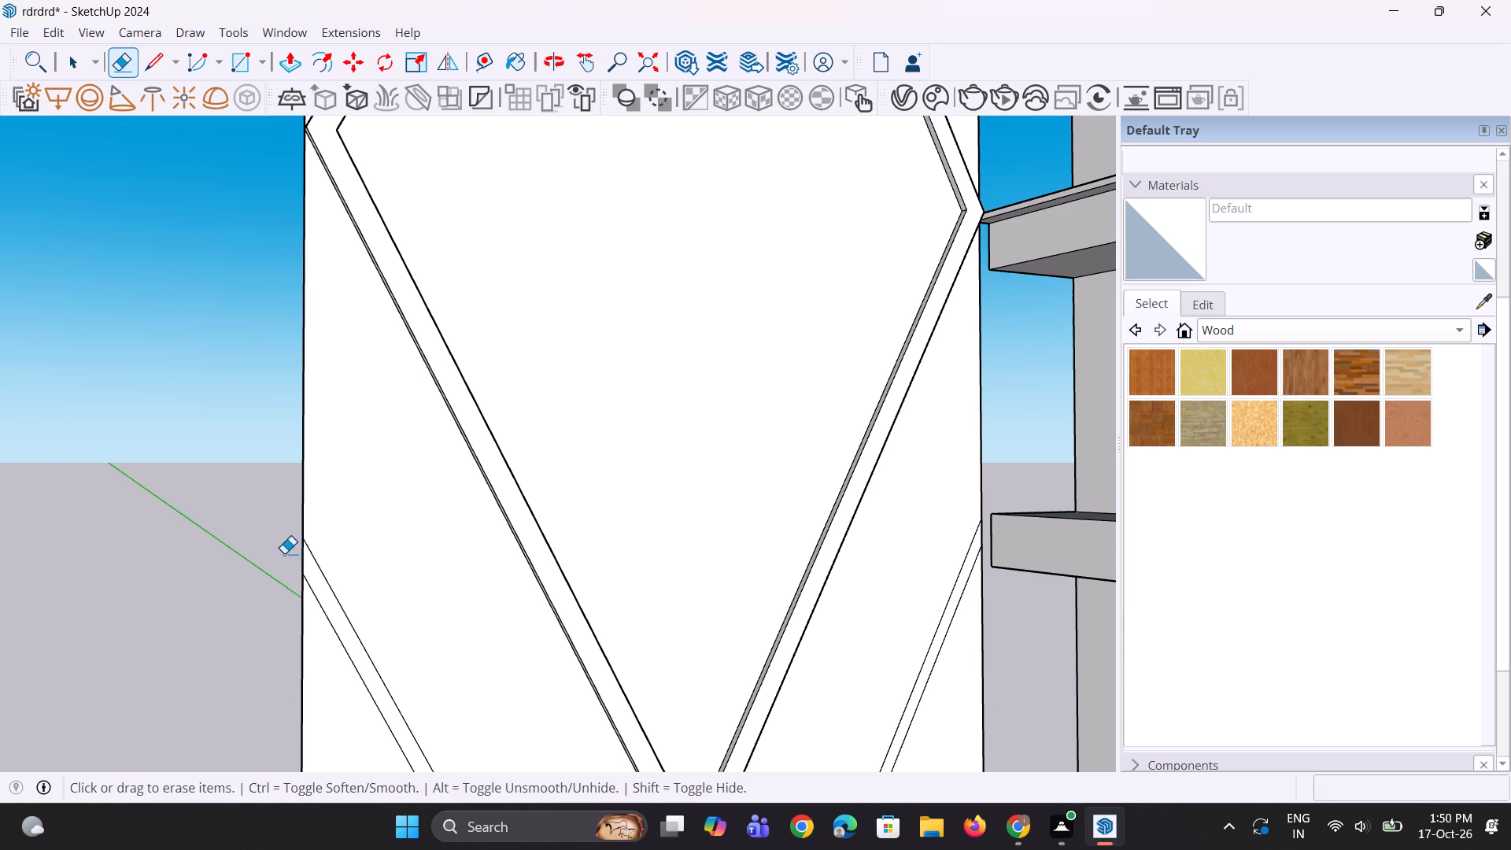
scroll(284, 553, down, 5)
key(ctrl+z)
scroll(283, 553, up, 4)
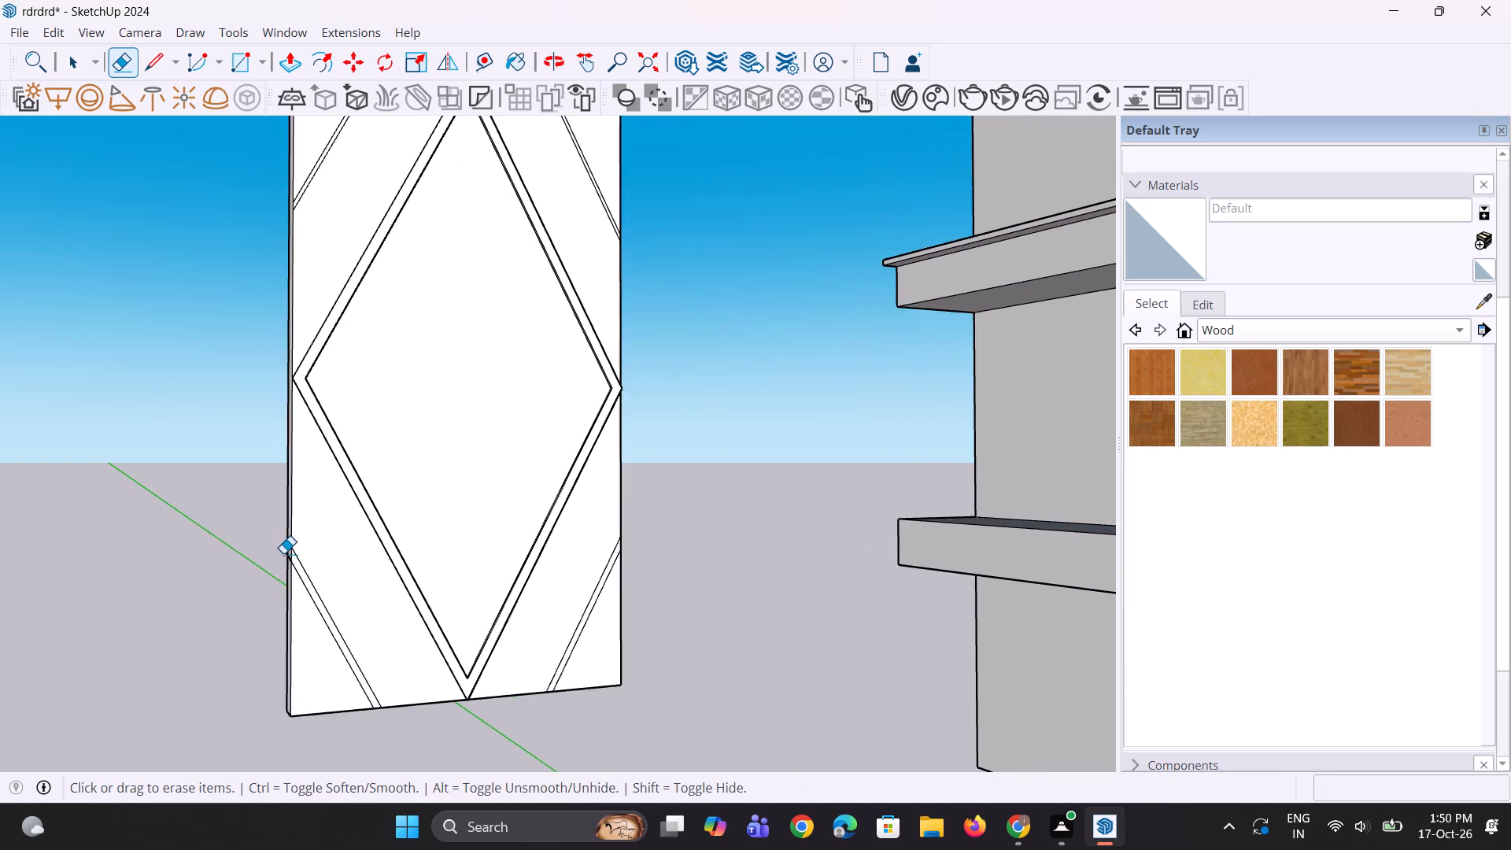
scroll(283, 553, up, 8)
scroll(291, 558, down, 2)
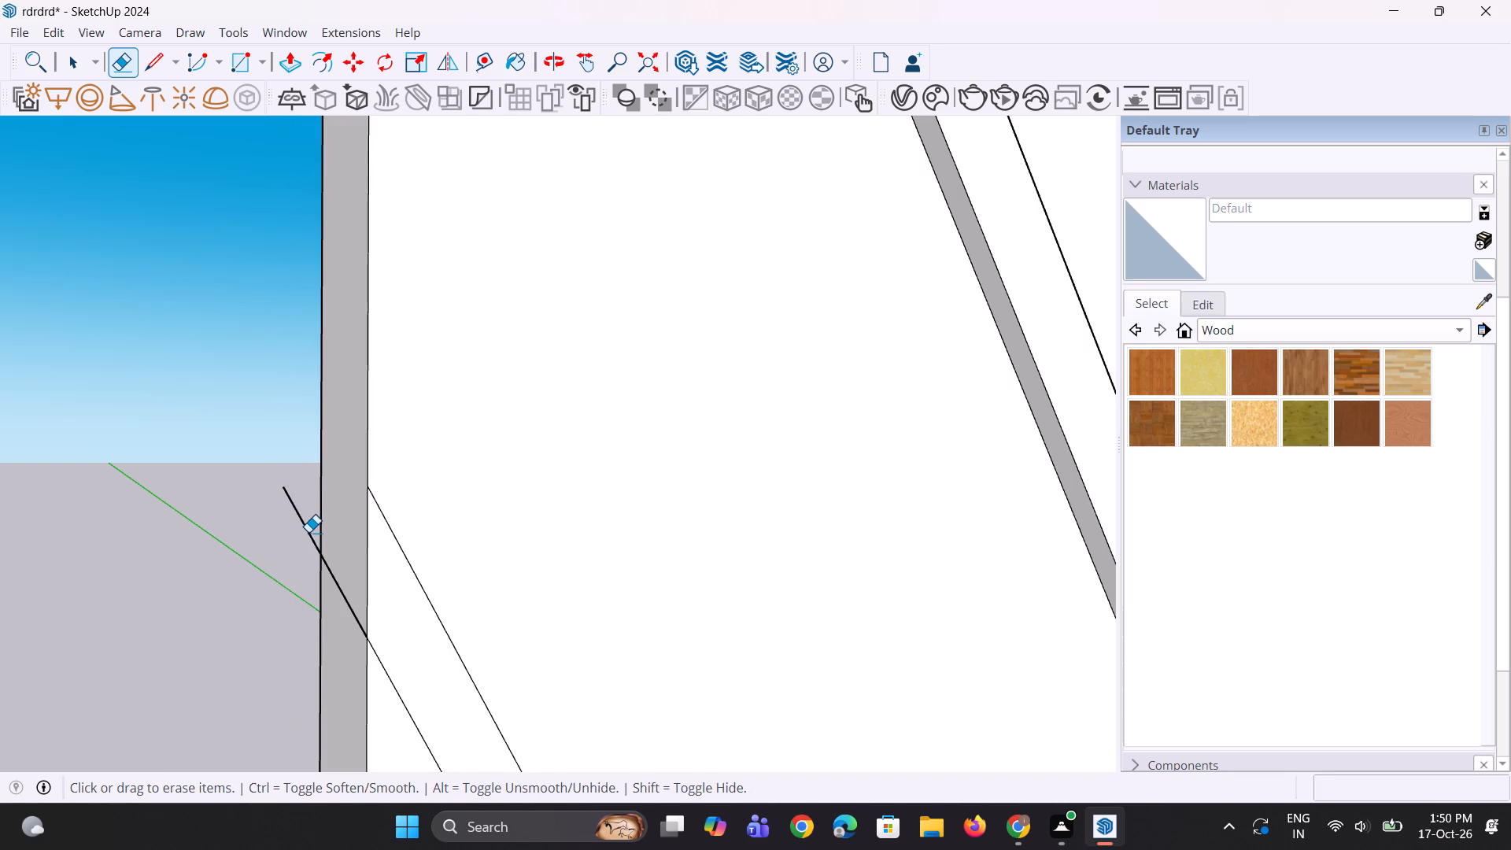
click(308, 532)
scroll(235, 544, down, 9)
Push/Pull the narrow diagonal strips at all four panel corners outward by about 7/16".
scroll(326, 595, up, 3)
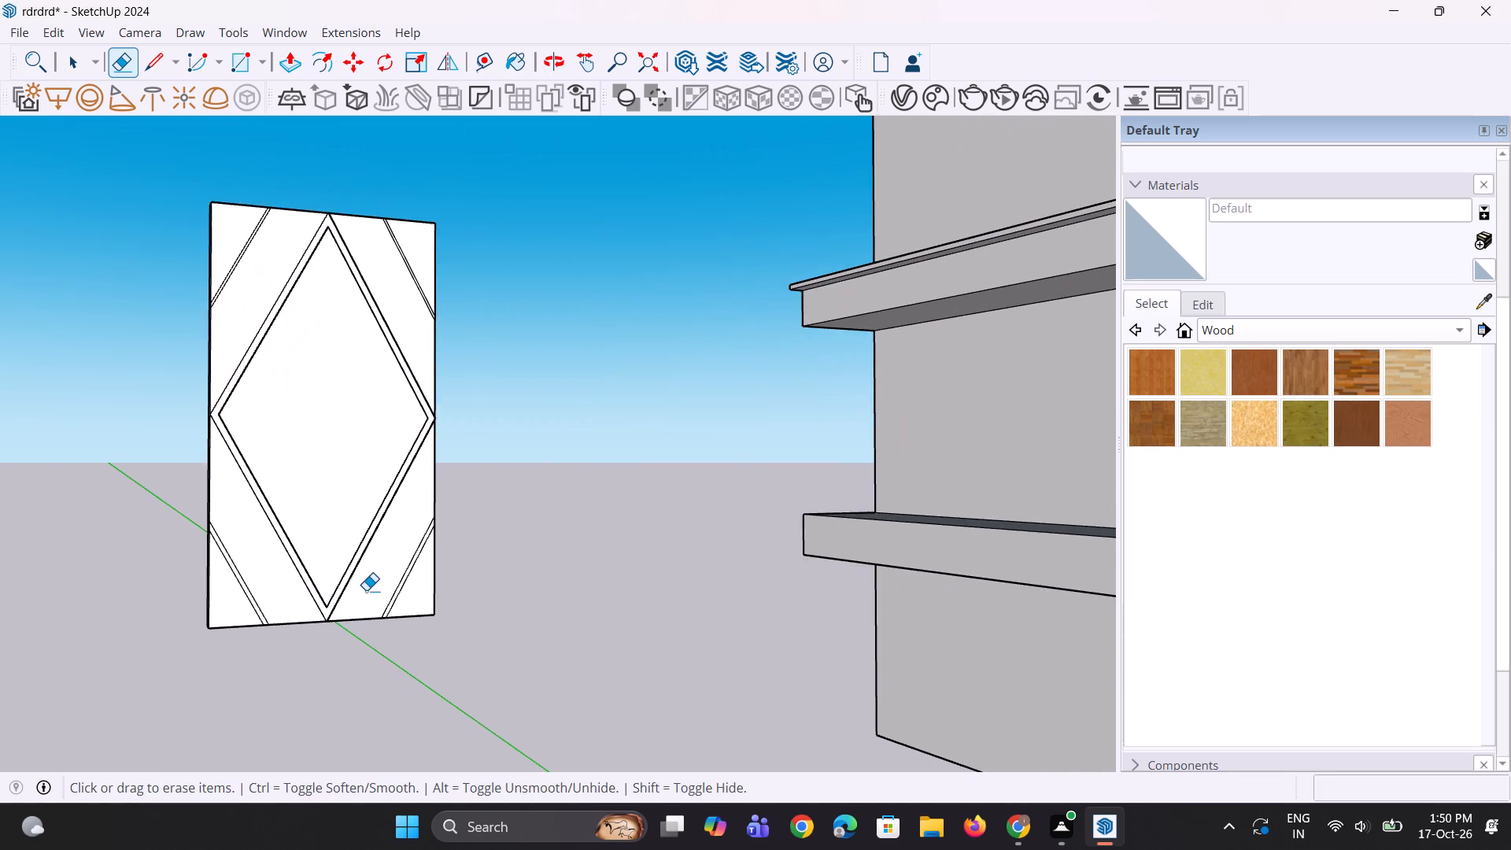
scroll(368, 590, up, 3)
key(p)
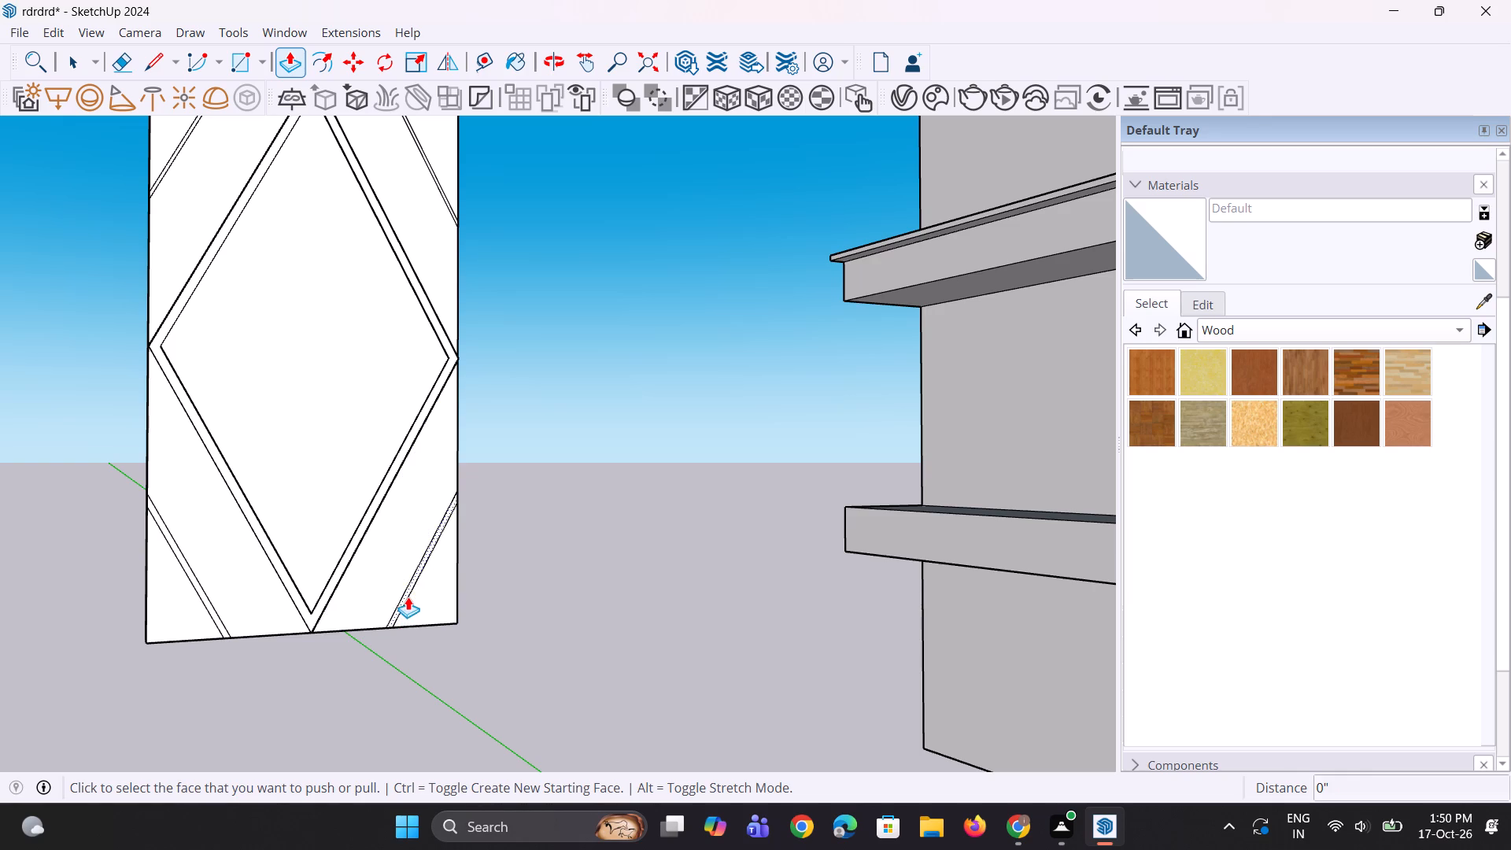
click(408, 597)
click(362, 530)
scroll(260, 617, up, 2)
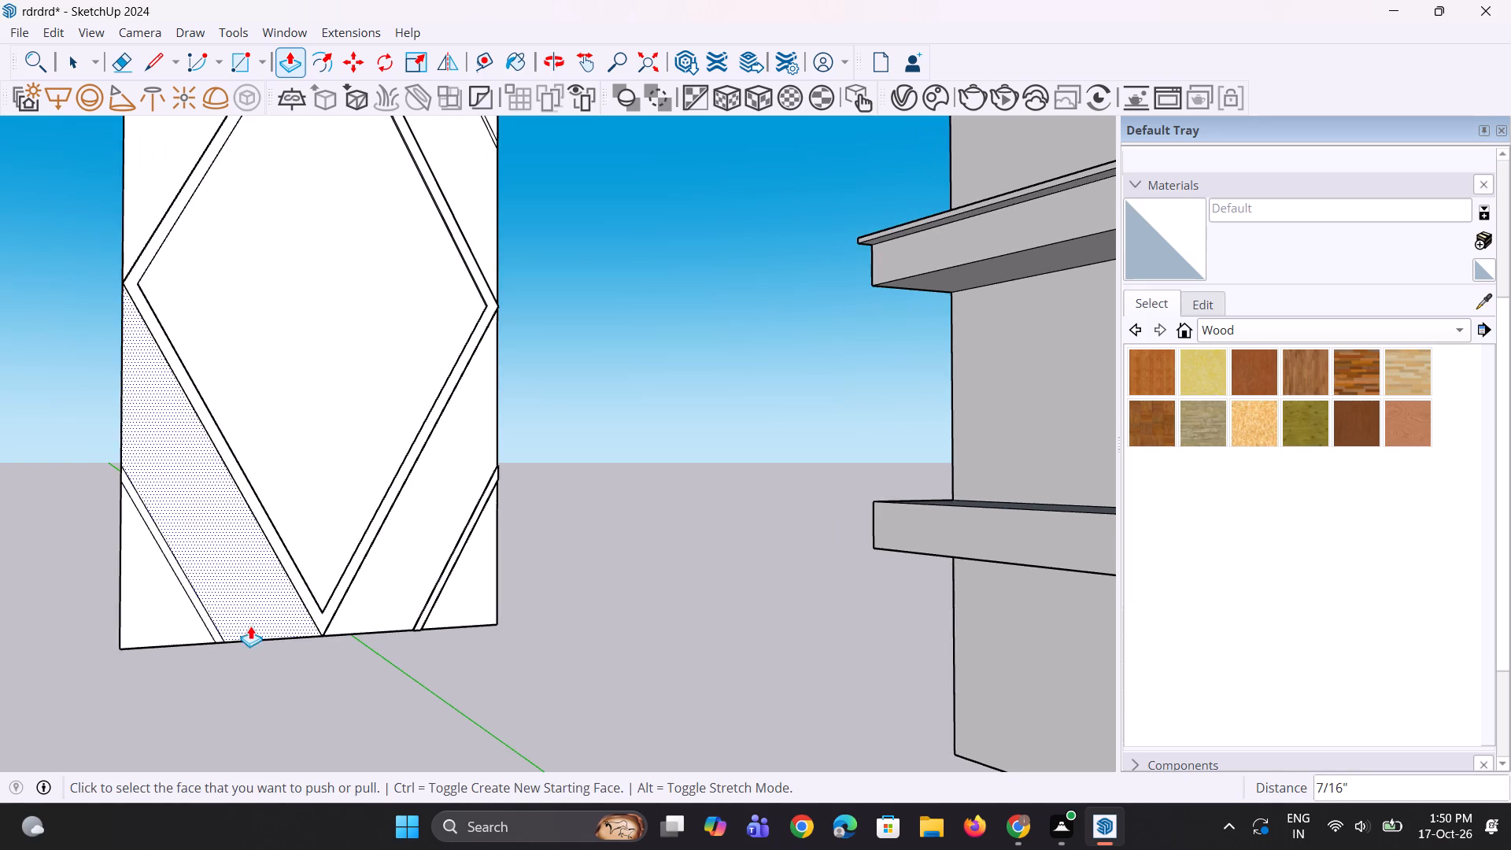
middle_drag(264, 627, 510, 588)
scroll(194, 655, up, 2)
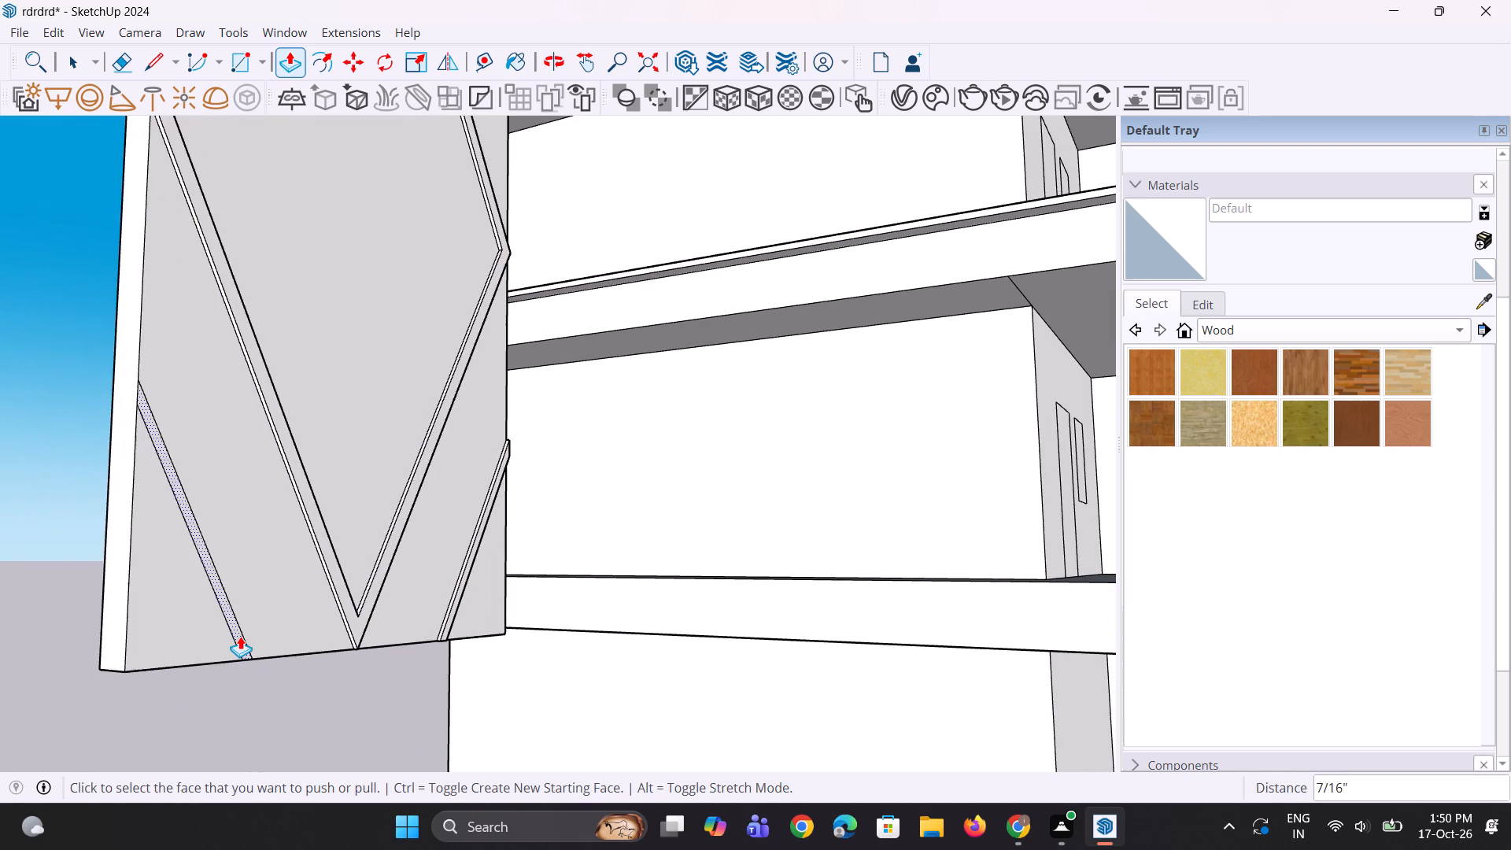
double_click(240, 636)
scroll(253, 652, down, 10)
scroll(256, 332, up, 2)
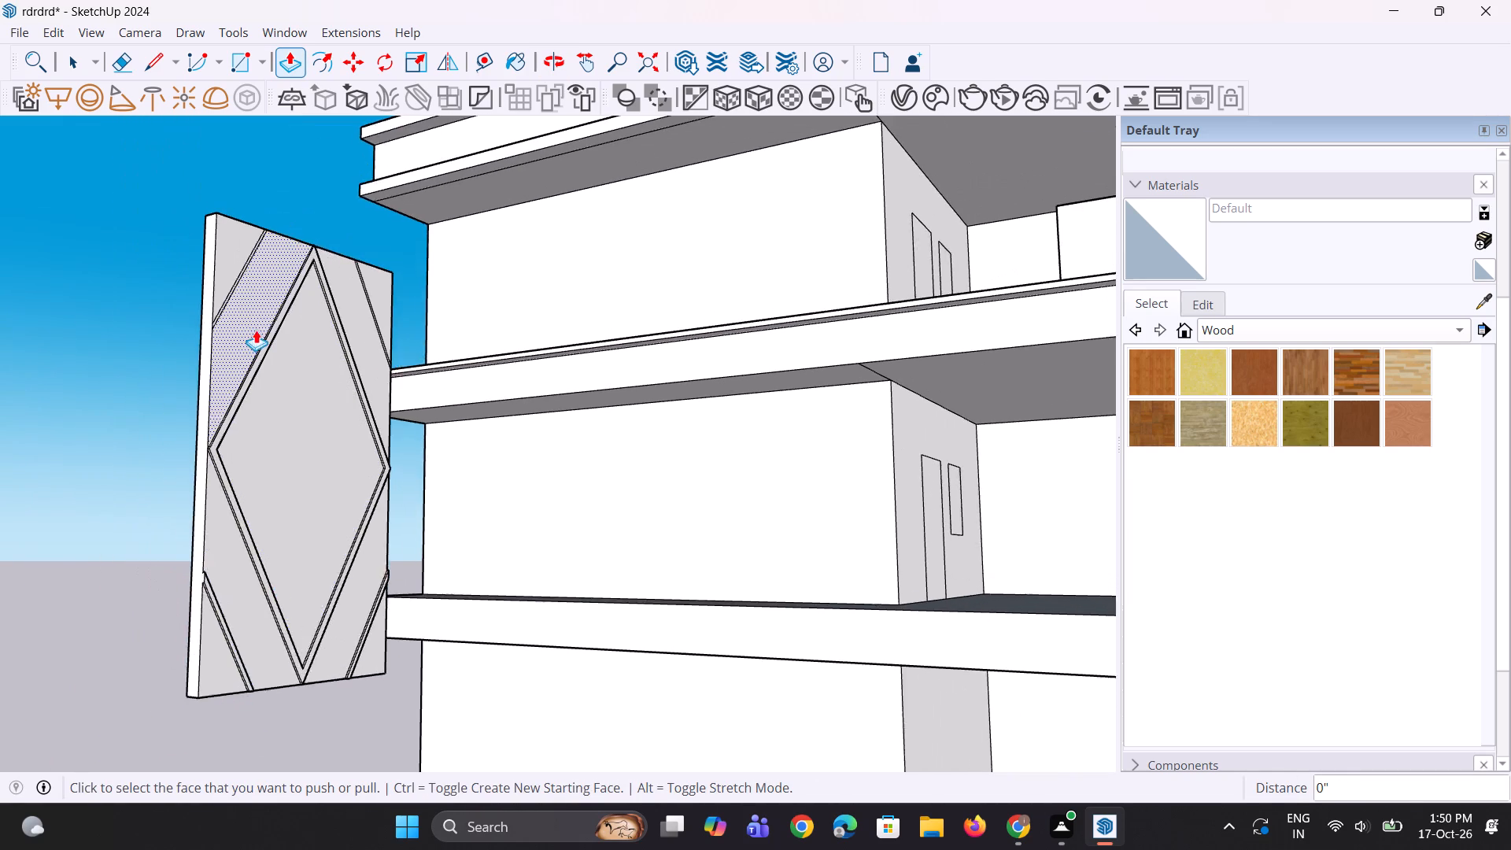
scroll(228, 309, up, 6)
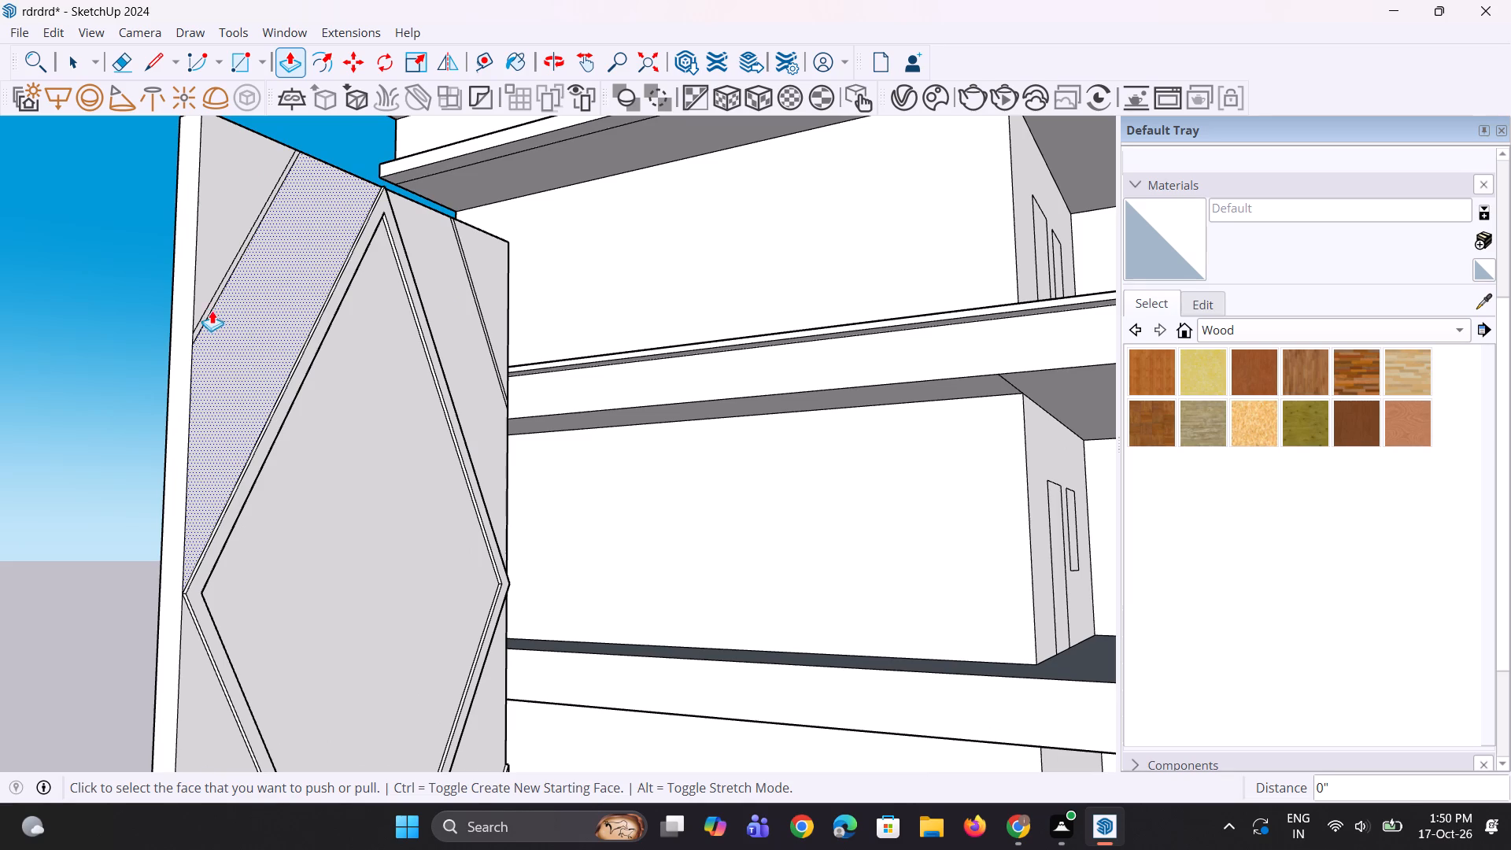
double_click(211, 309)
scroll(201, 380, down, 9)
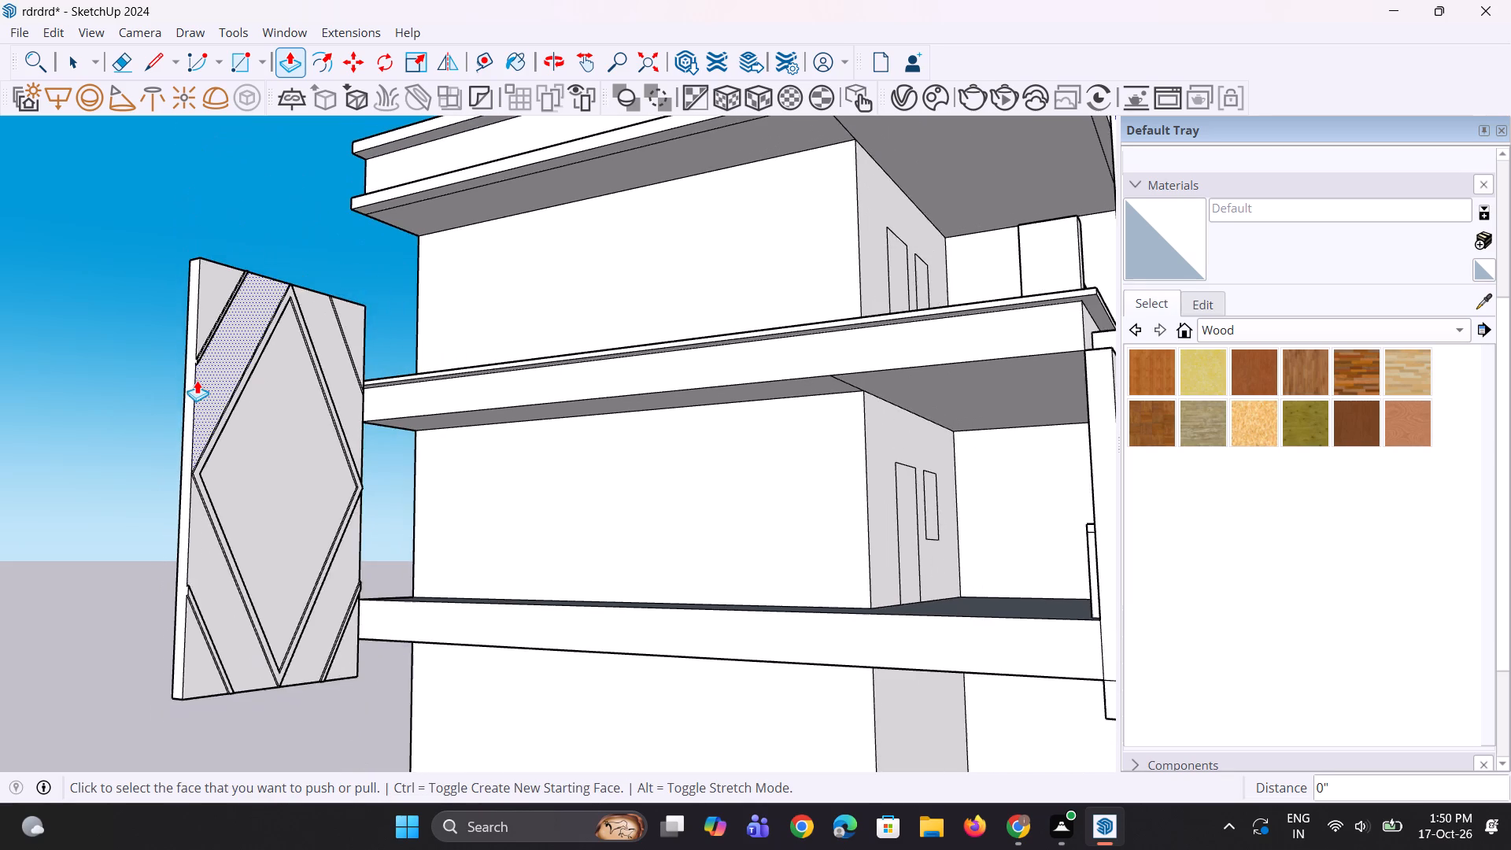
scroll(381, 264, up, 3)
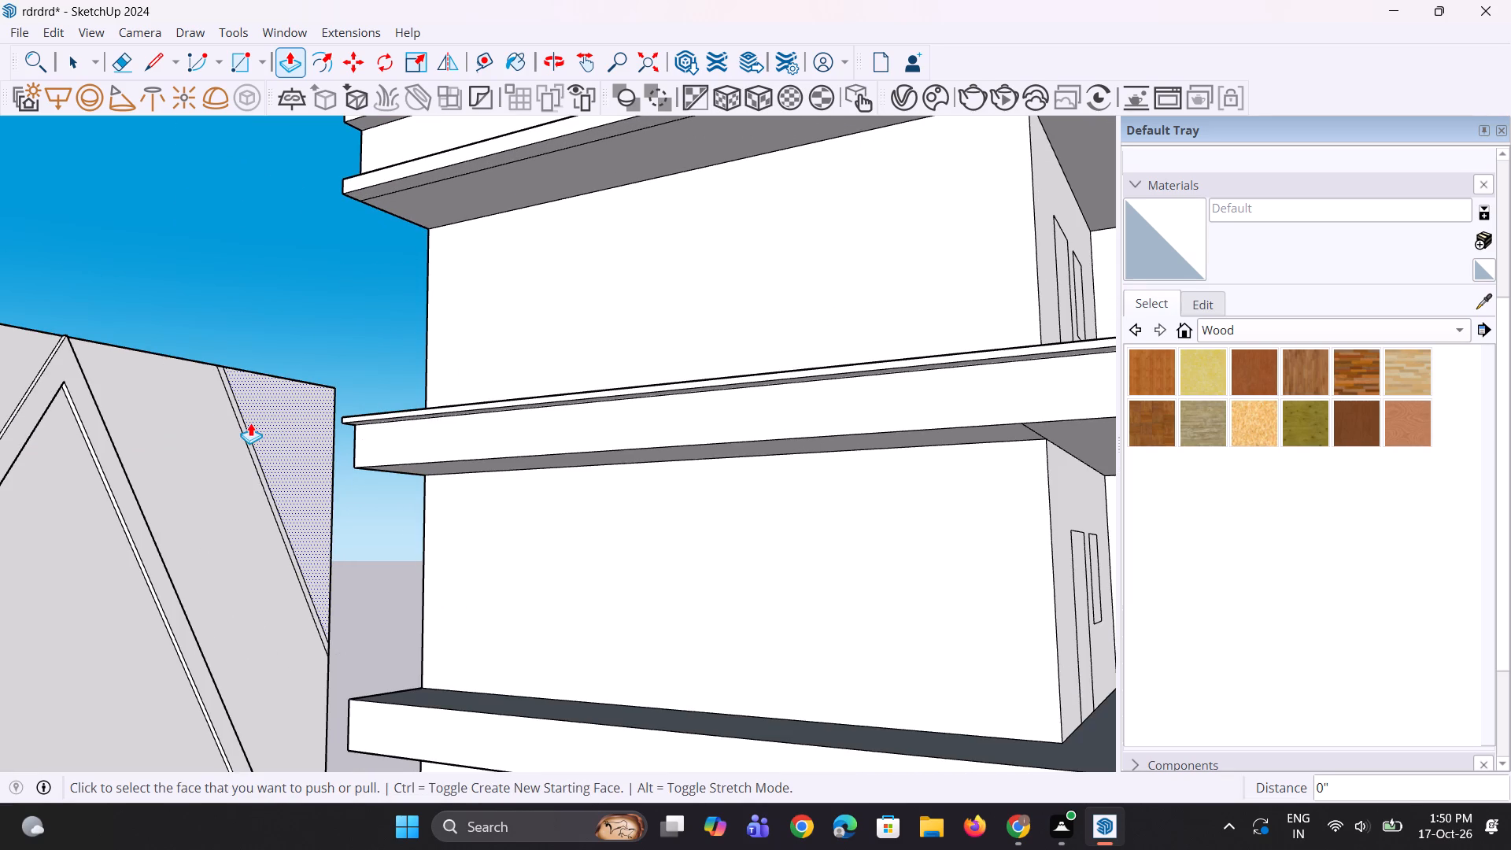
double_click(245, 428)
Paint the panel faces around the upper half of the diamond, including both top corners, with Wood Bamboo.
scroll(245, 432, down, 5)
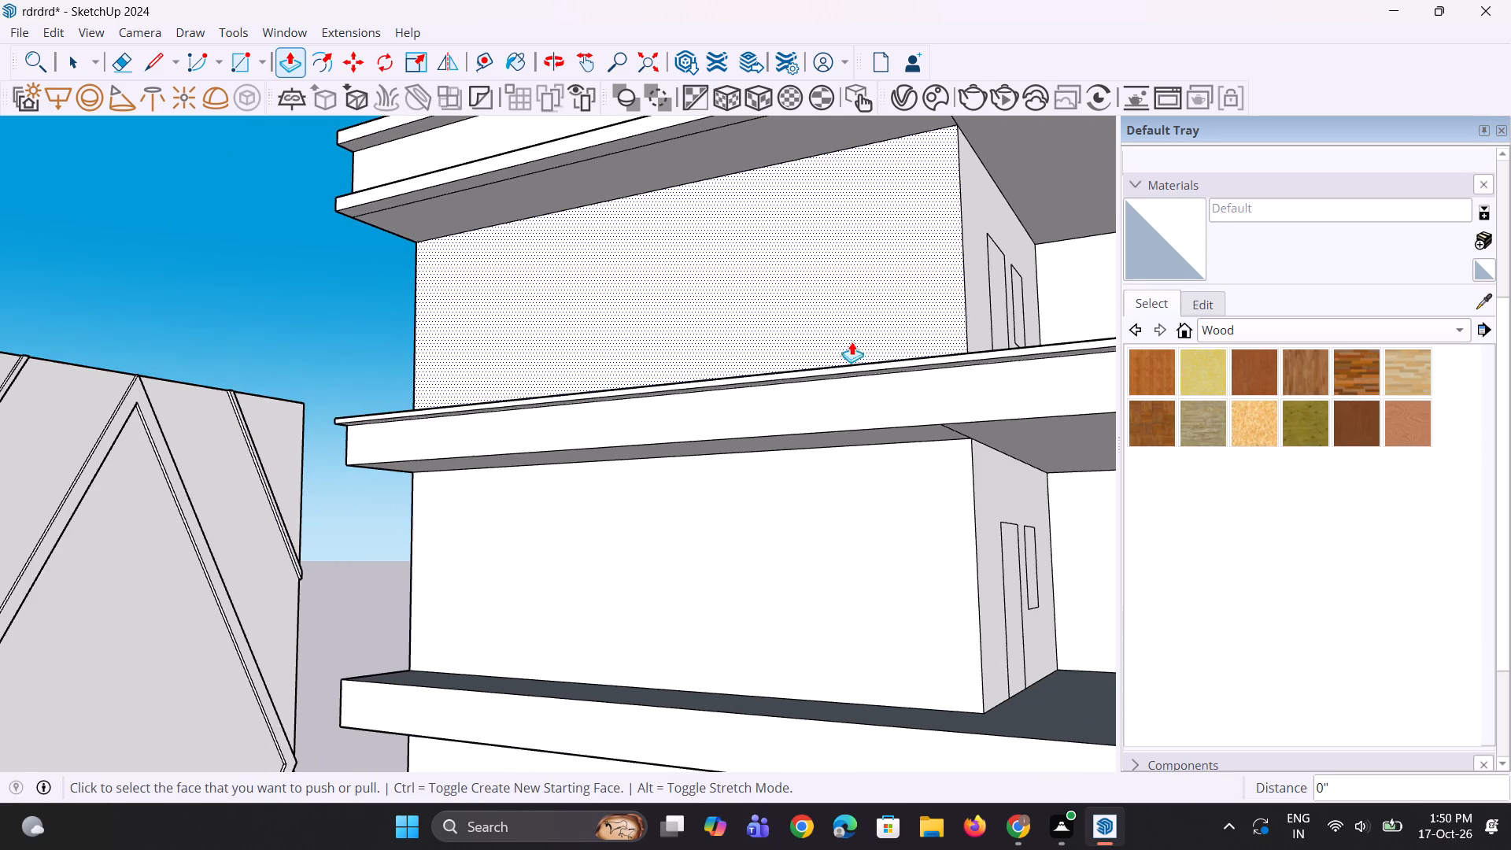
click(1157, 371)
click(257, 587)
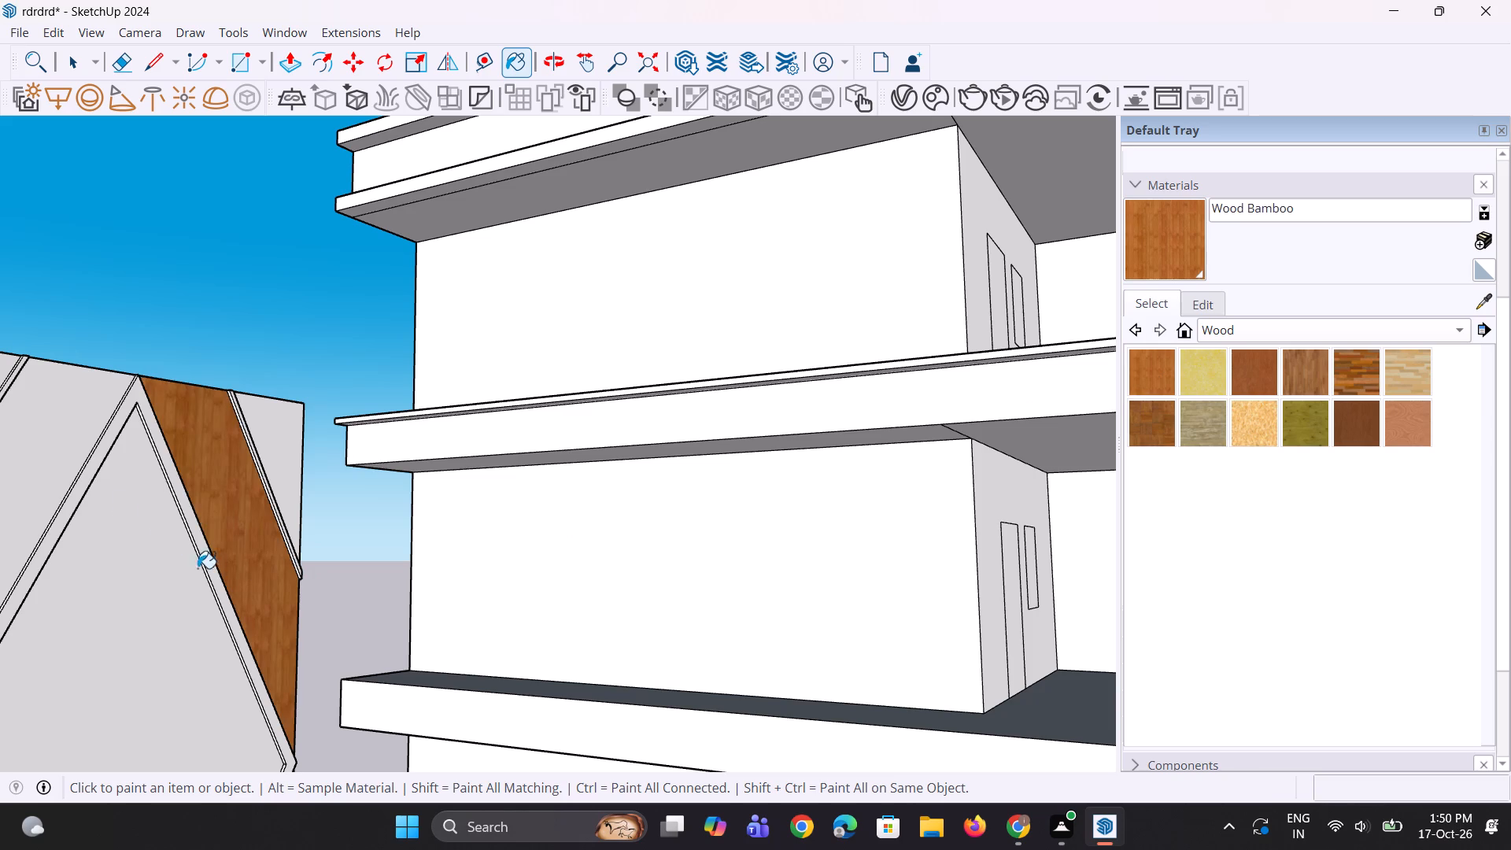
click(71, 446)
click(276, 442)
scroll(276, 442, down, 5)
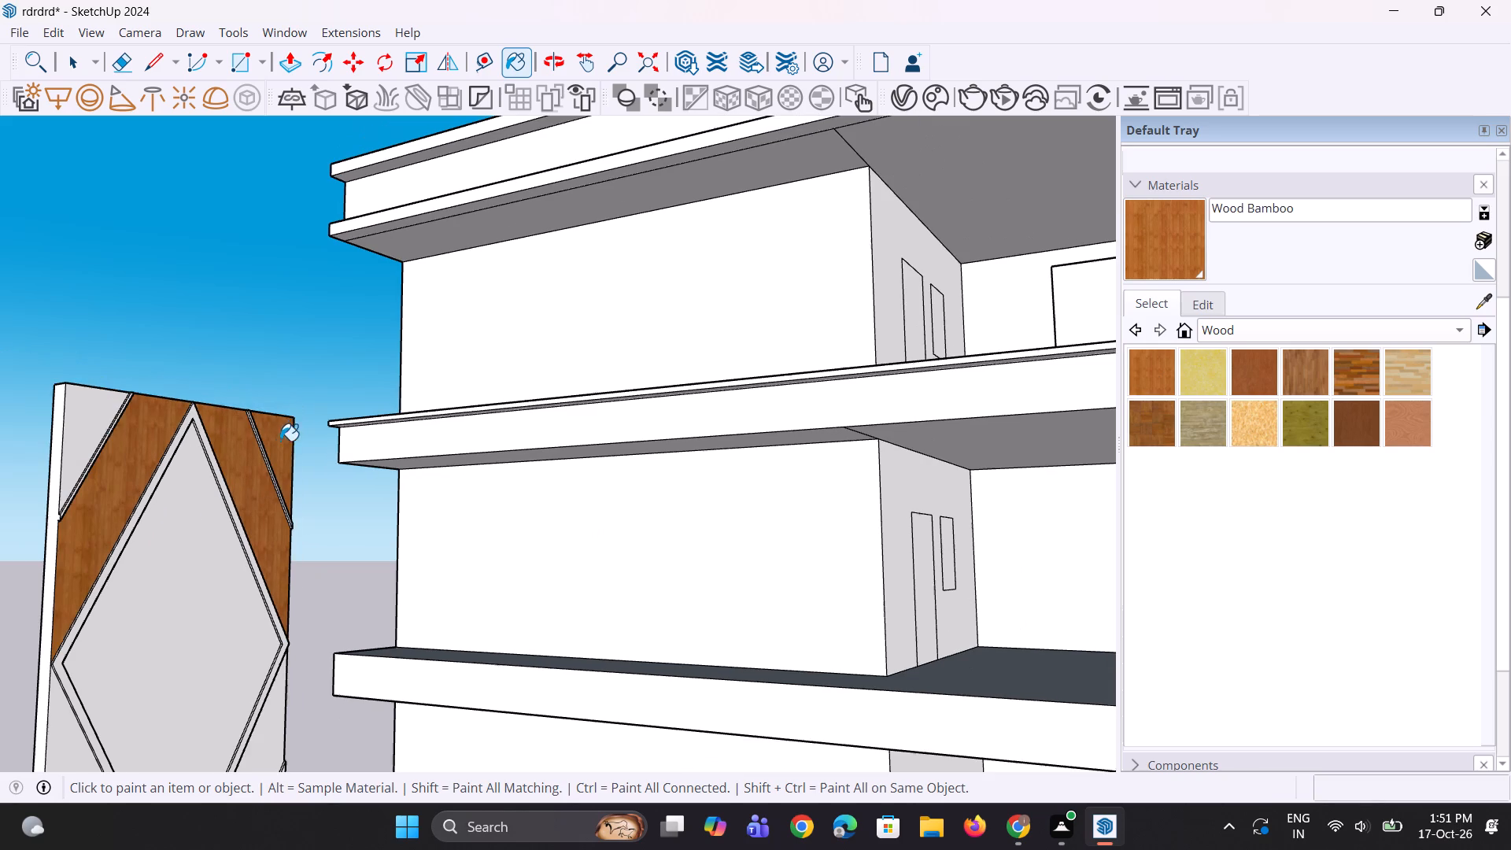
click(79, 431)
Paint the panel faces around the lower half of the diamond, including both bottom corners, with Wood Bamboo.
scroll(86, 408, down, 8)
scroll(64, 649, up, 2)
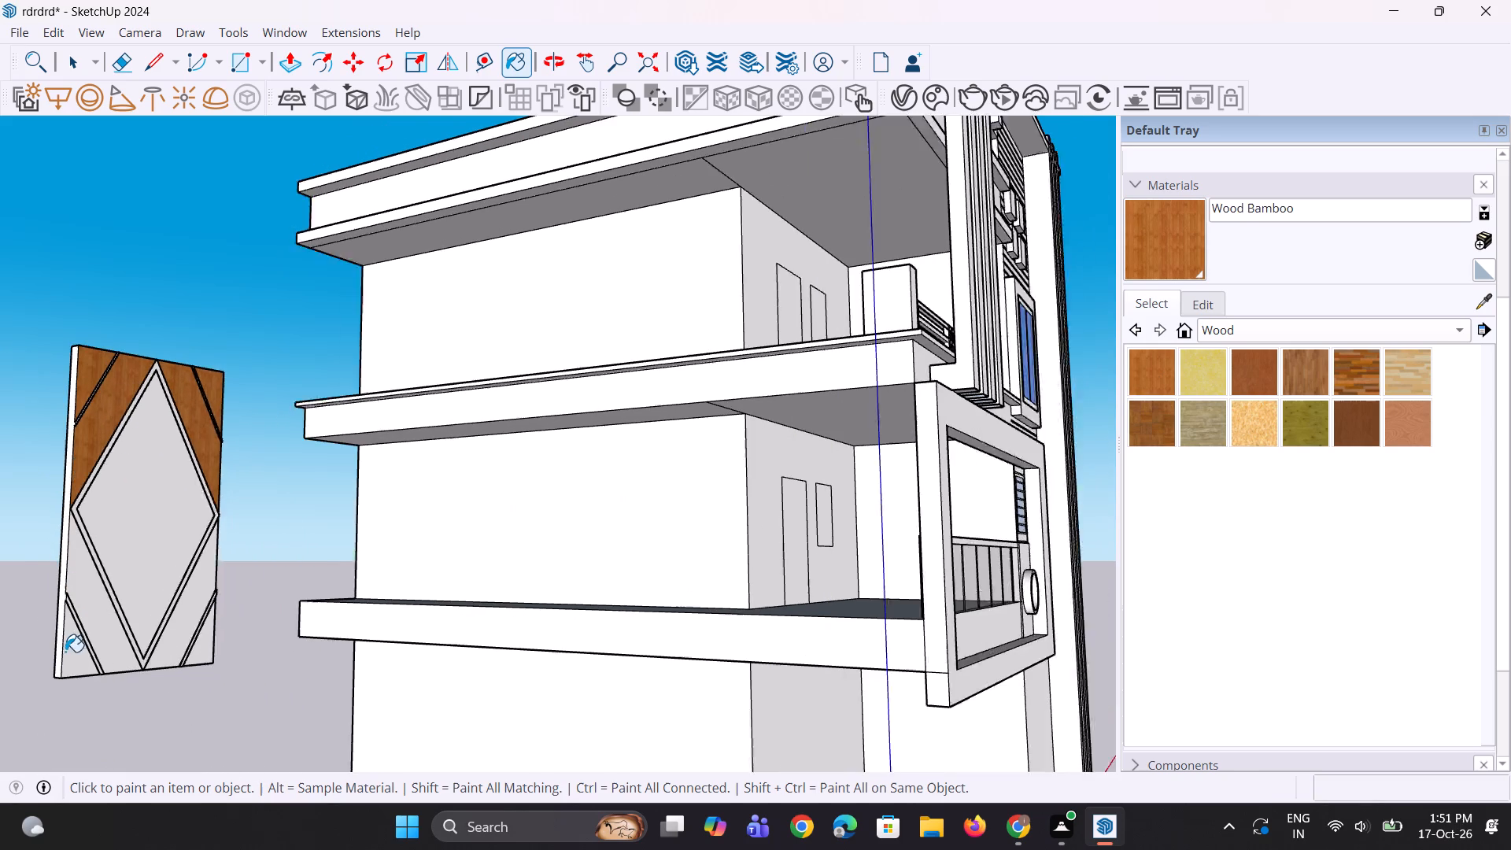
scroll(65, 652, up, 1)
click(105, 629)
click(70, 659)
scroll(221, 631, up, 2)
click(202, 604)
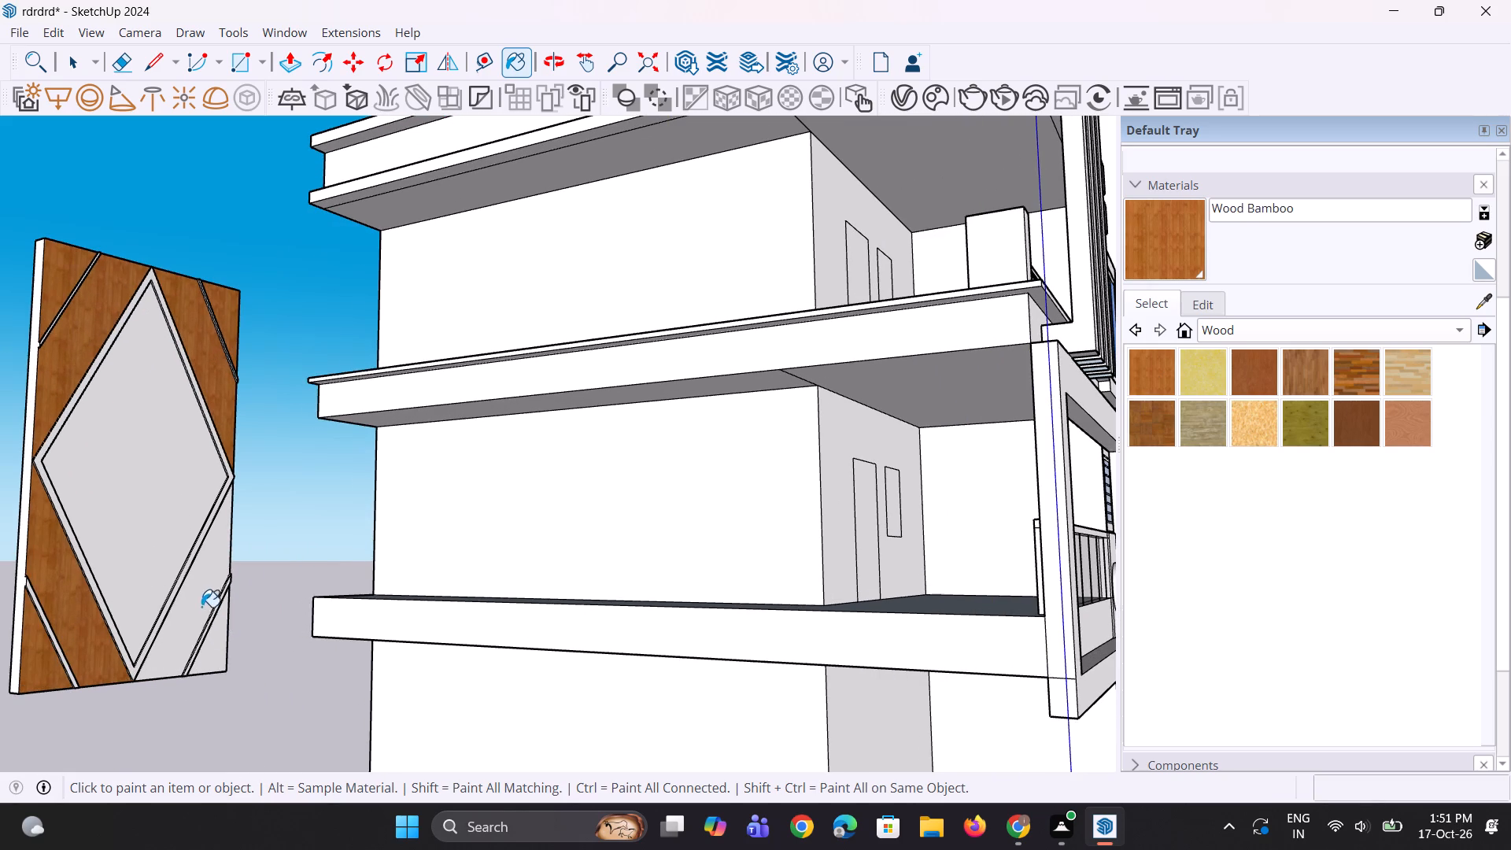
click(218, 655)
Apply Color M08 from the Colors collection to the front of the panel's upper-left corner strip.
scroll(231, 637, down, 5)
middle_drag(239, 634, 178, 632)
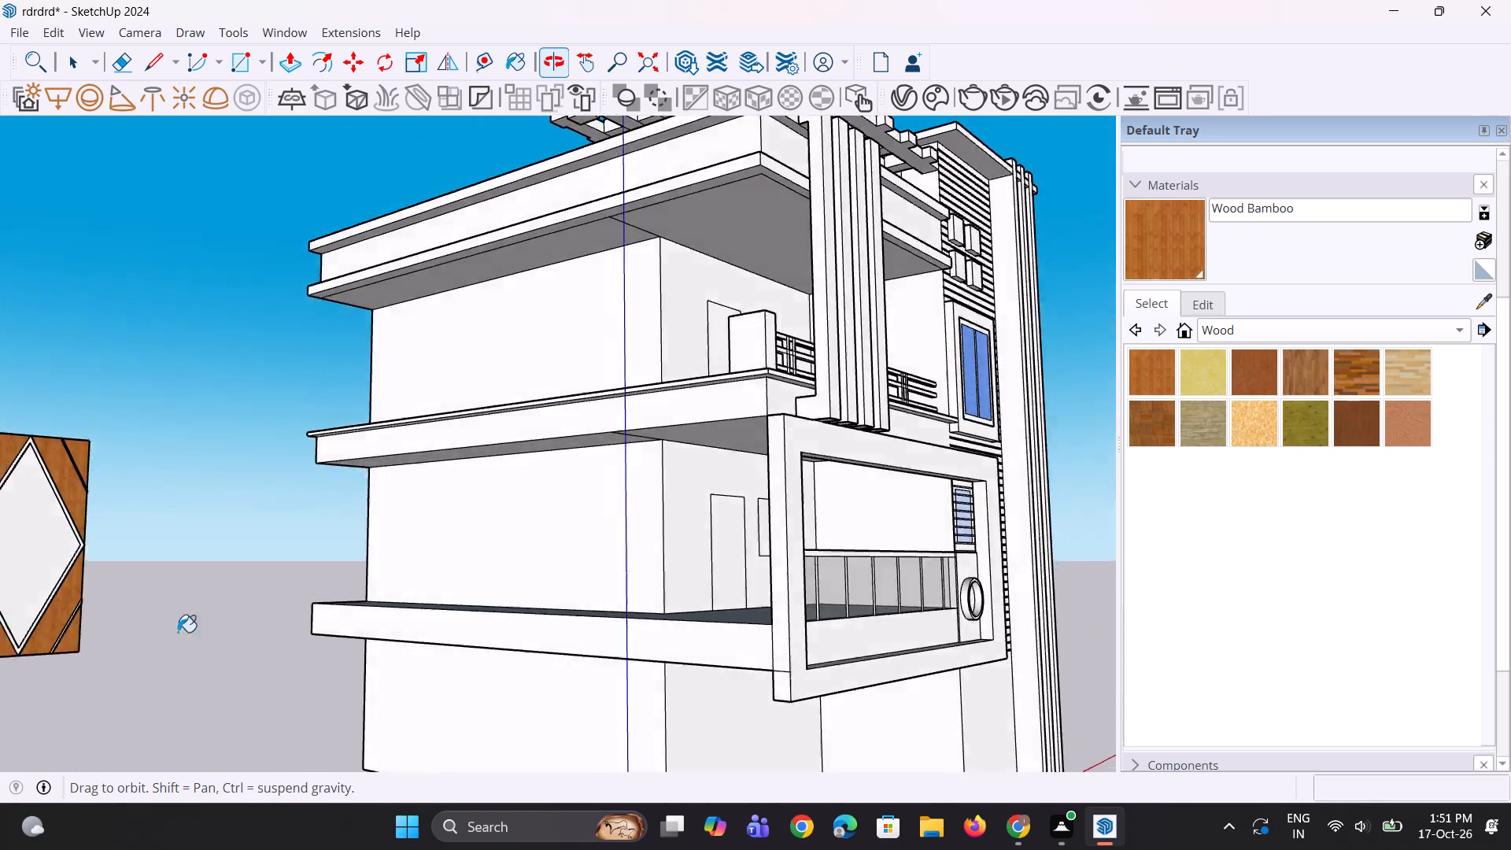
scroll(238, 627, down, 9)
middle_drag(253, 634, 241, 639)
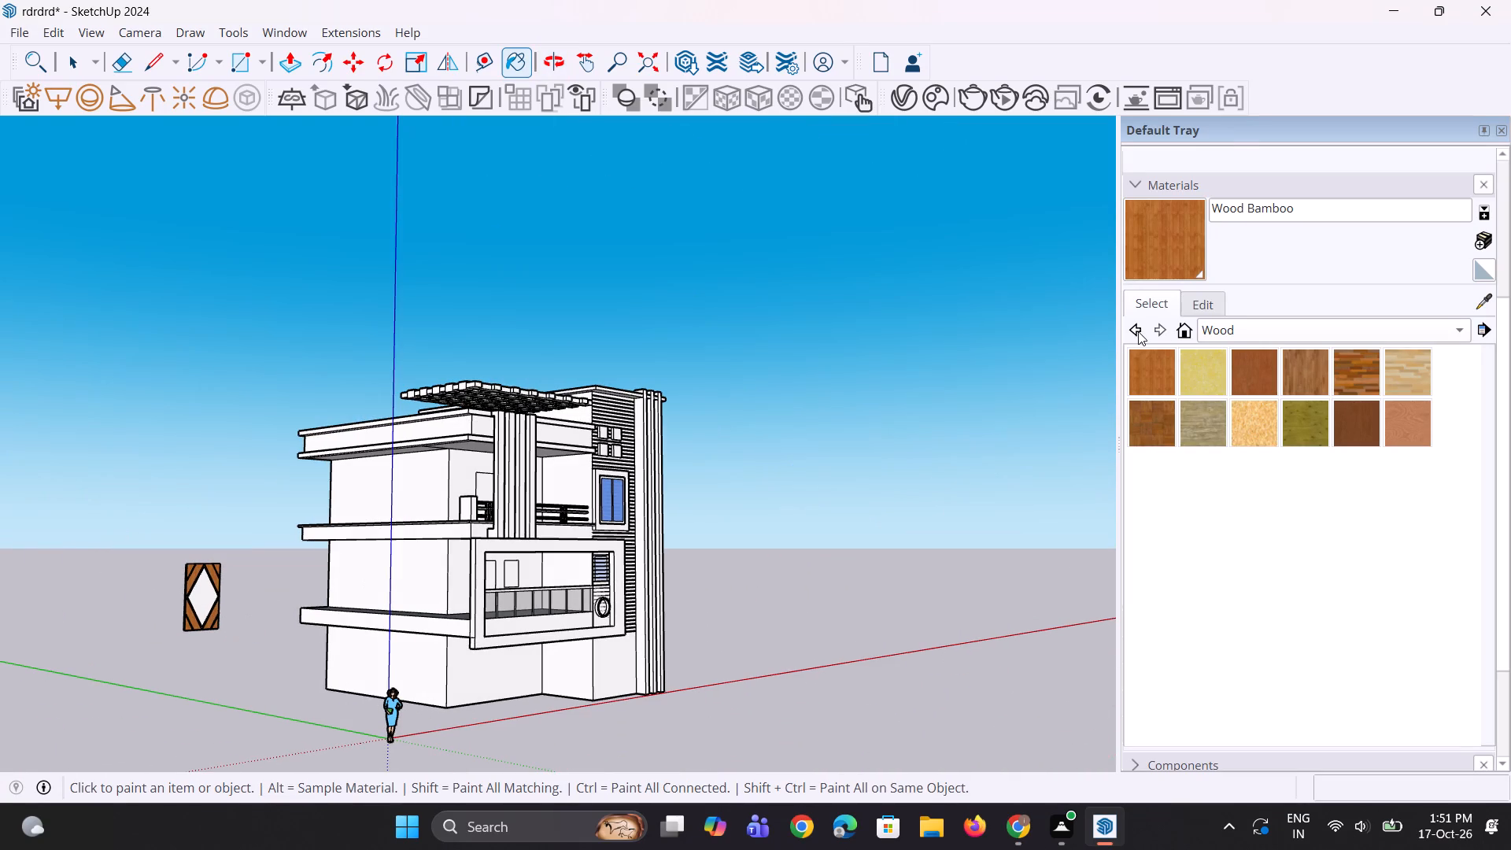
click(1210, 331)
click(1270, 132)
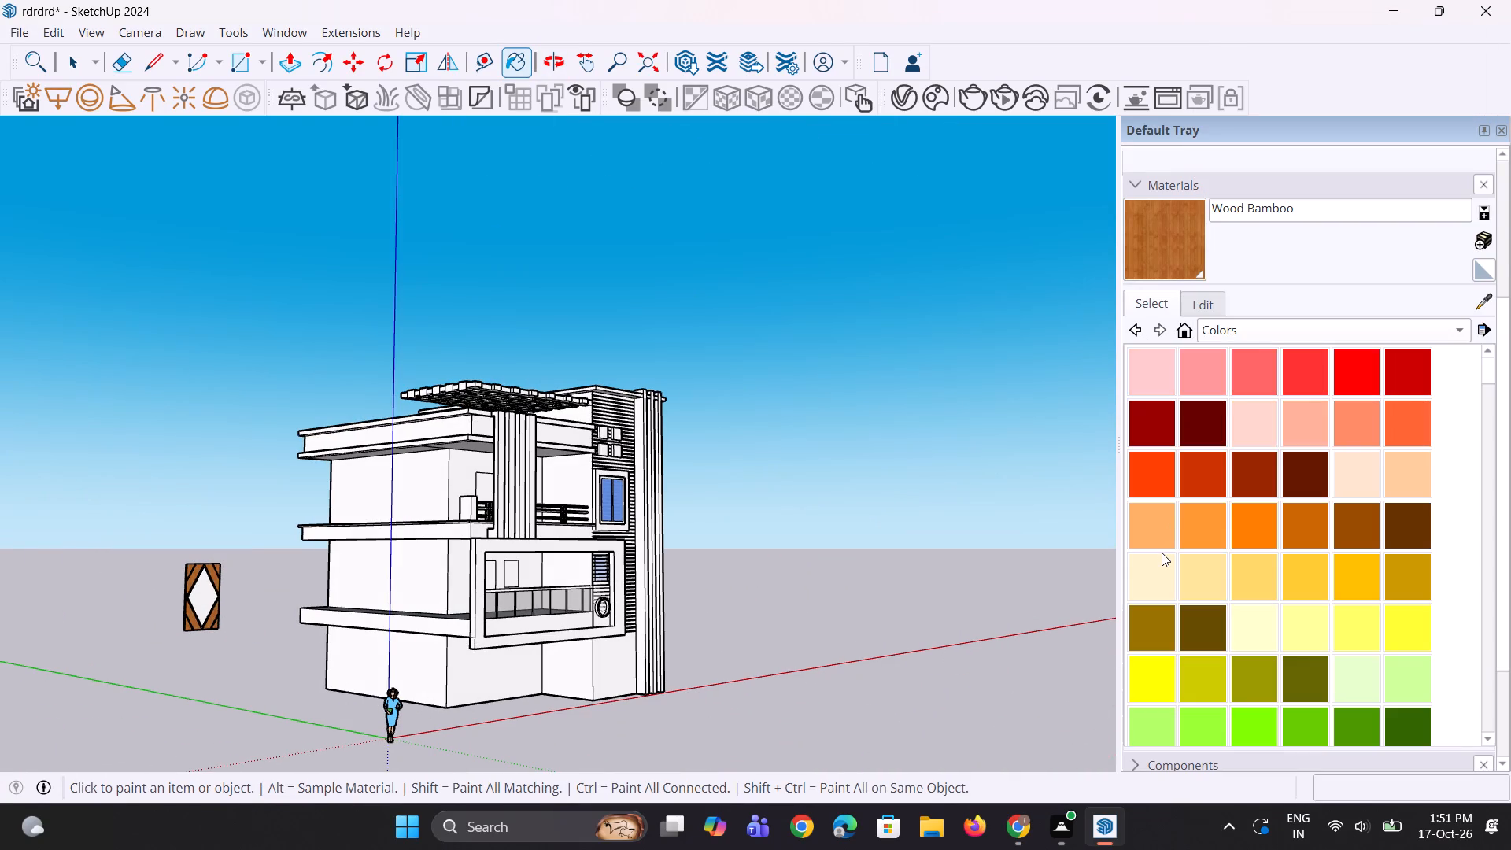
scroll(1162, 555, down, 14)
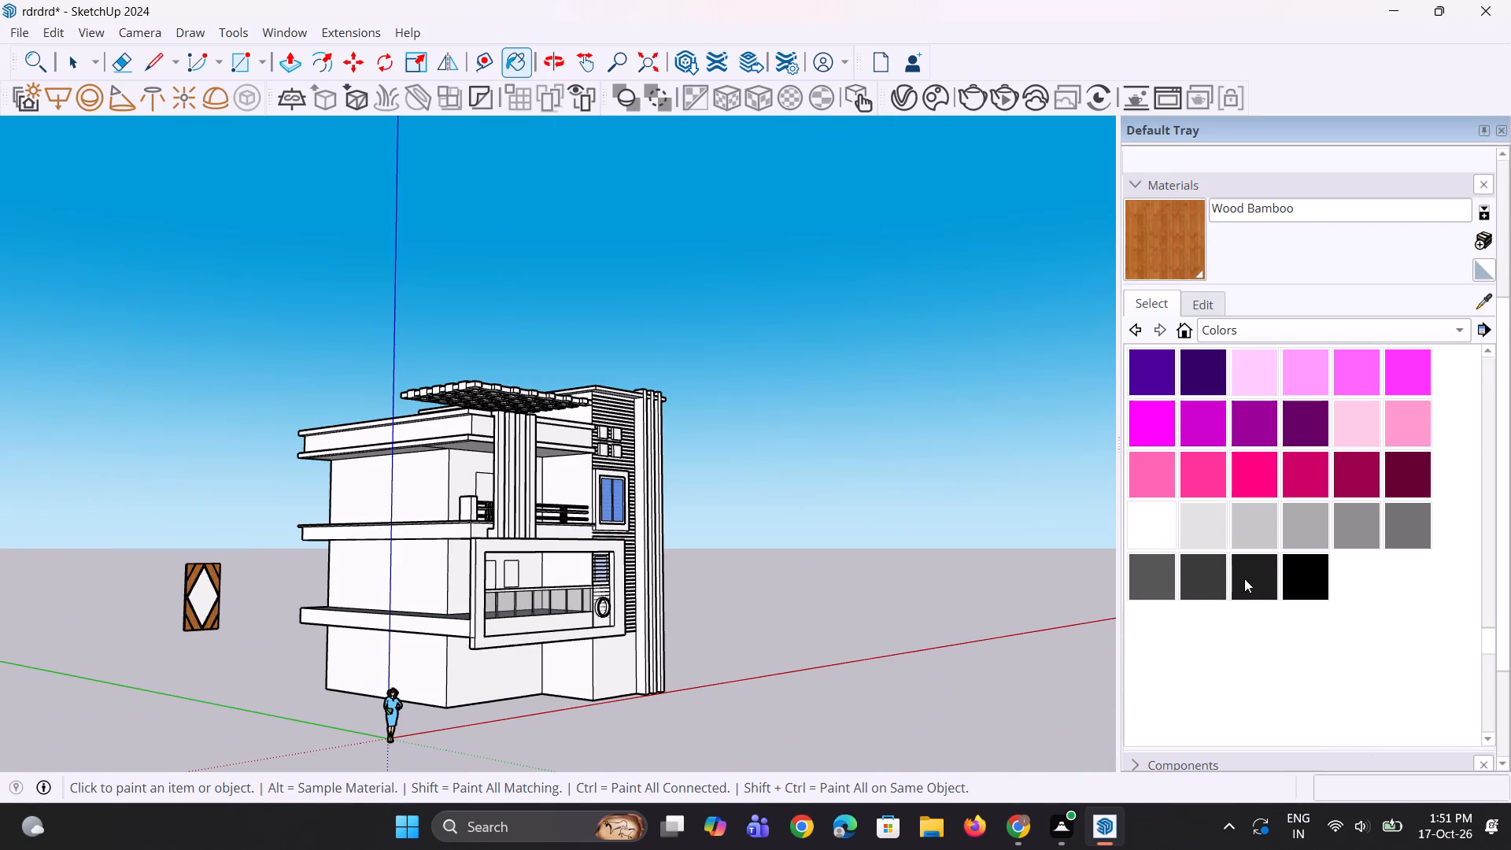
click(1239, 579)
scroll(268, 525, up, 2)
scroll(161, 595, up, 8)
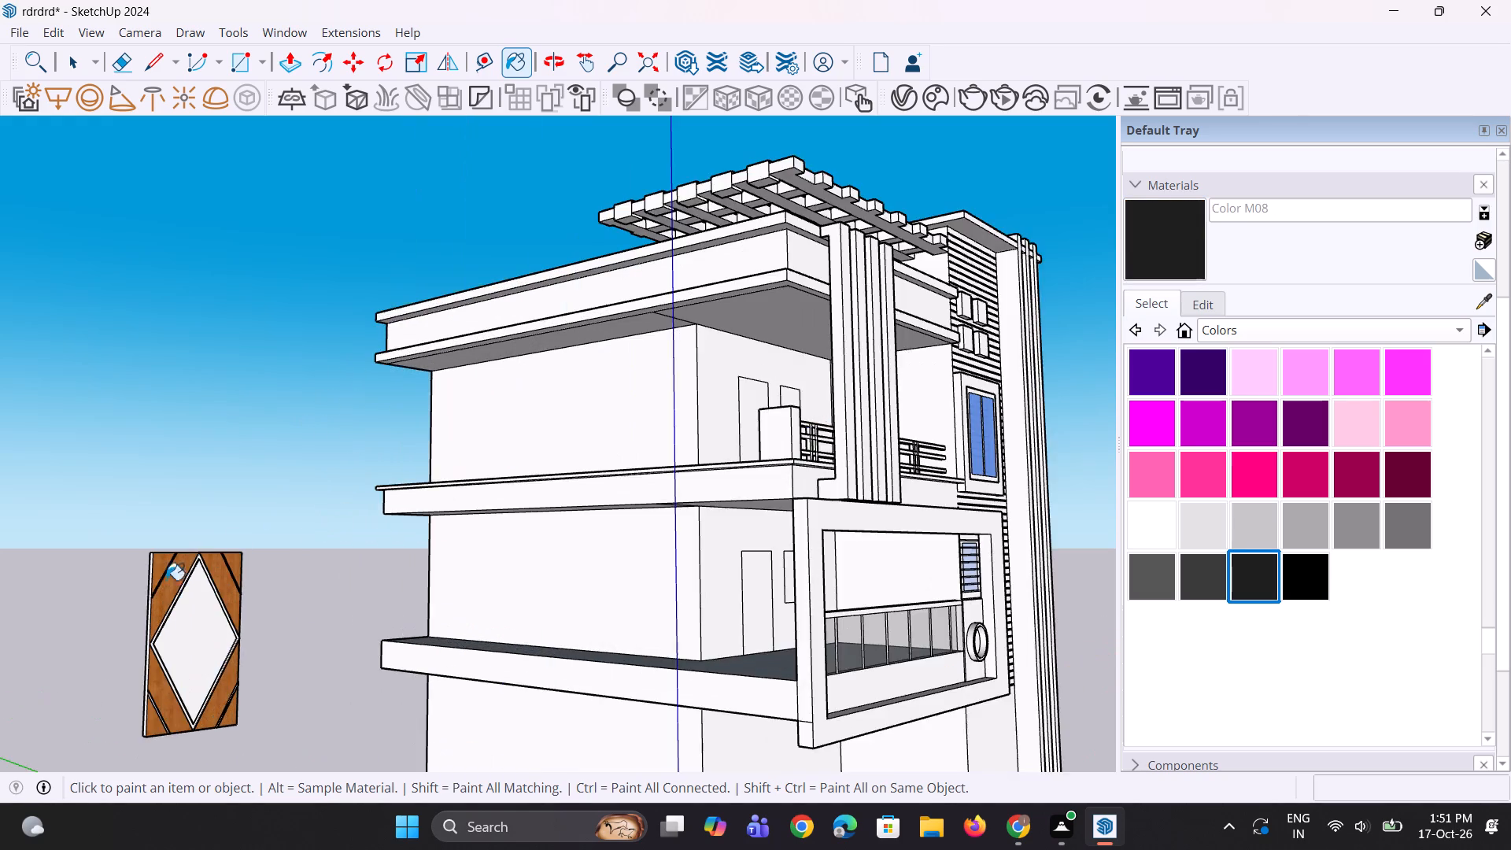
scroll(145, 584, up, 20)
scroll(145, 584, up, 1)
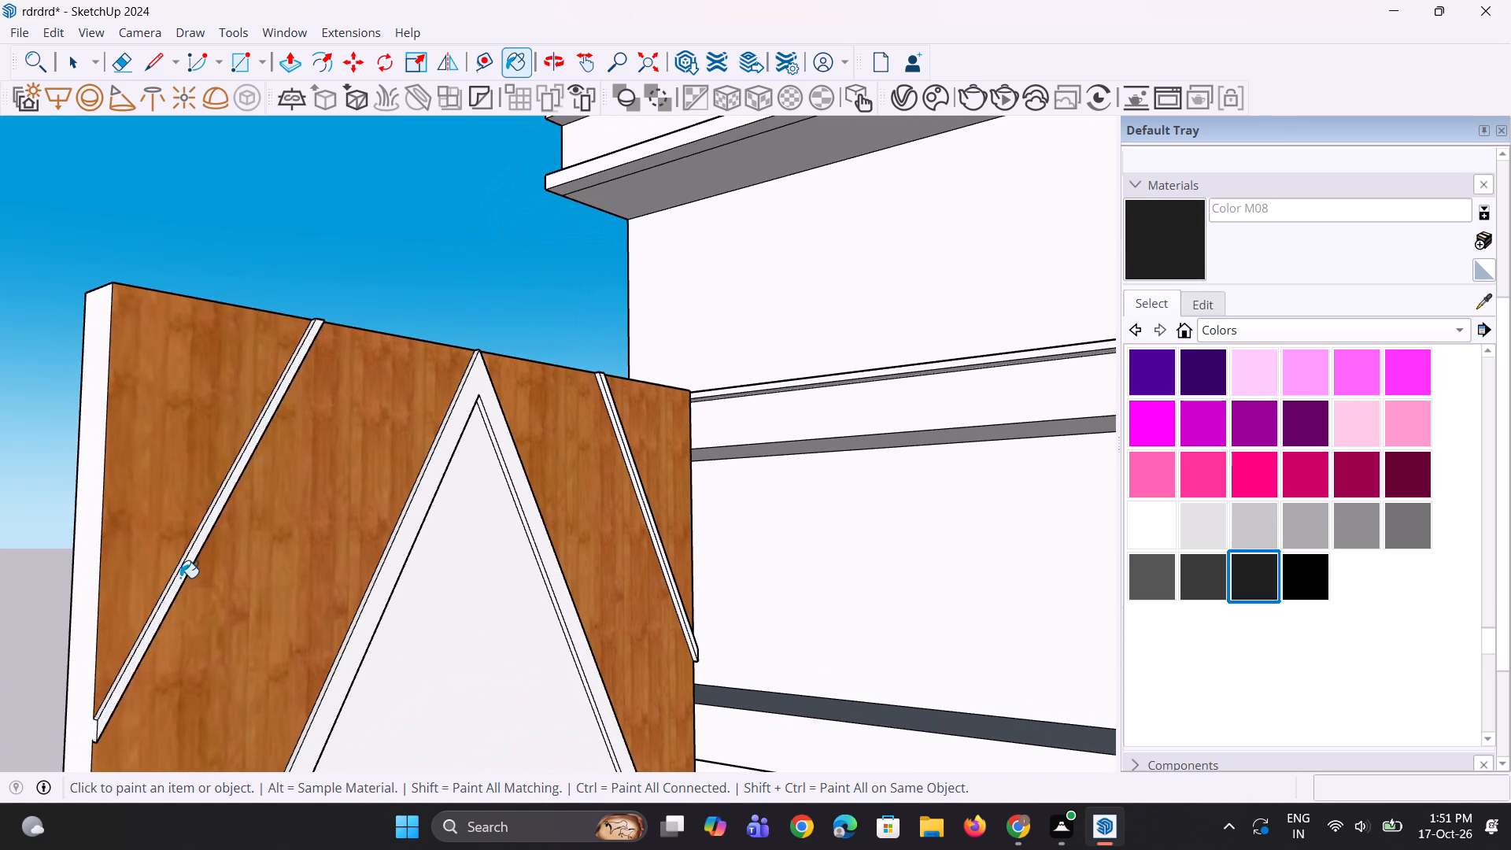
click(180, 578)
click(190, 545)
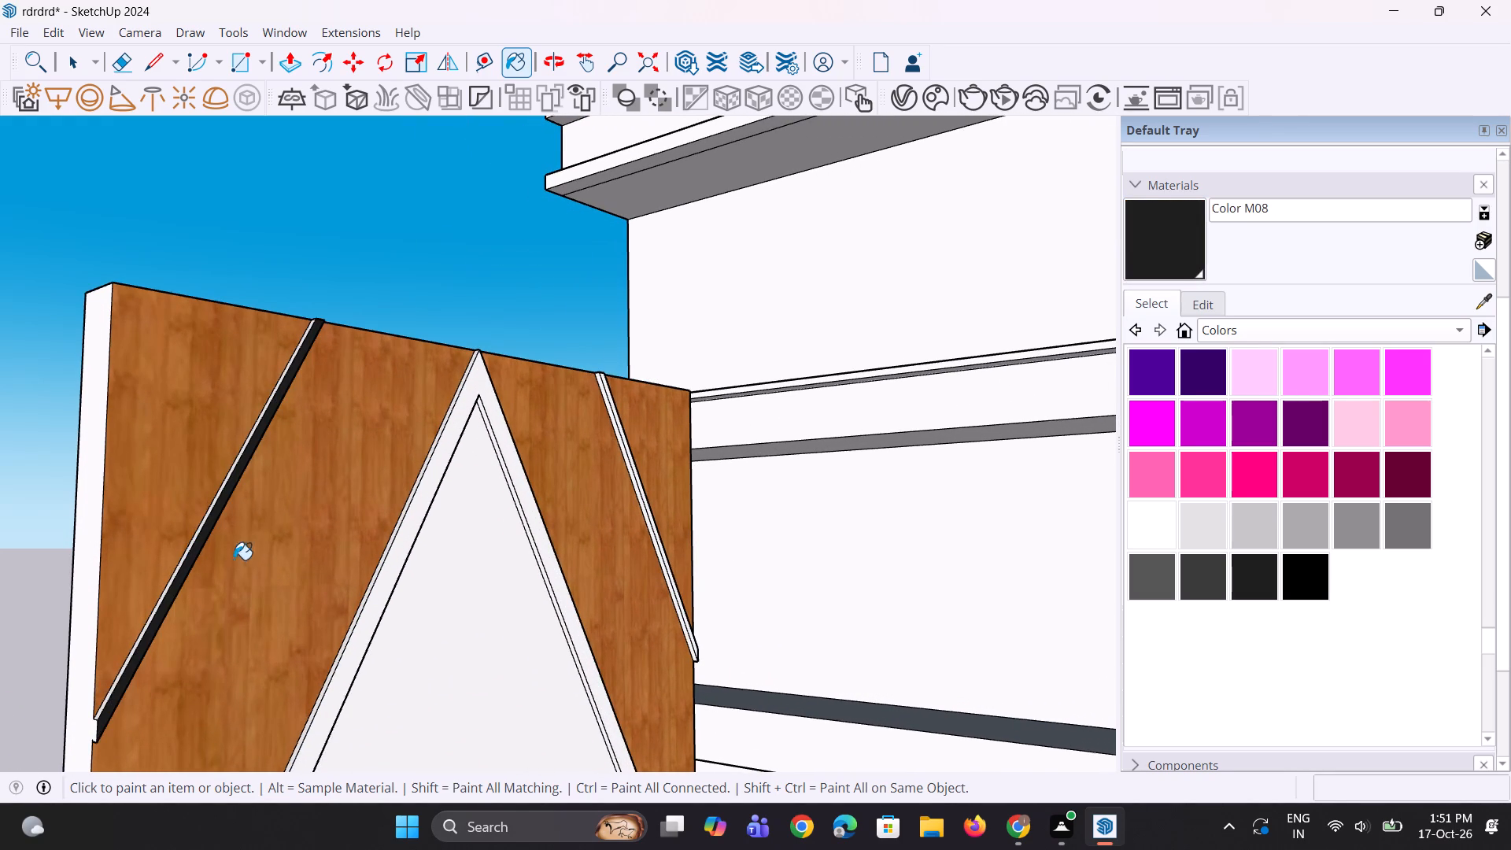
Paint the remaining side faces of the upper-left corner strip with Color M08.
scroll(184, 543, up, 10)
click(192, 545)
scroll(238, 574, up, 1)
middle_drag(238, 574, 175, 479)
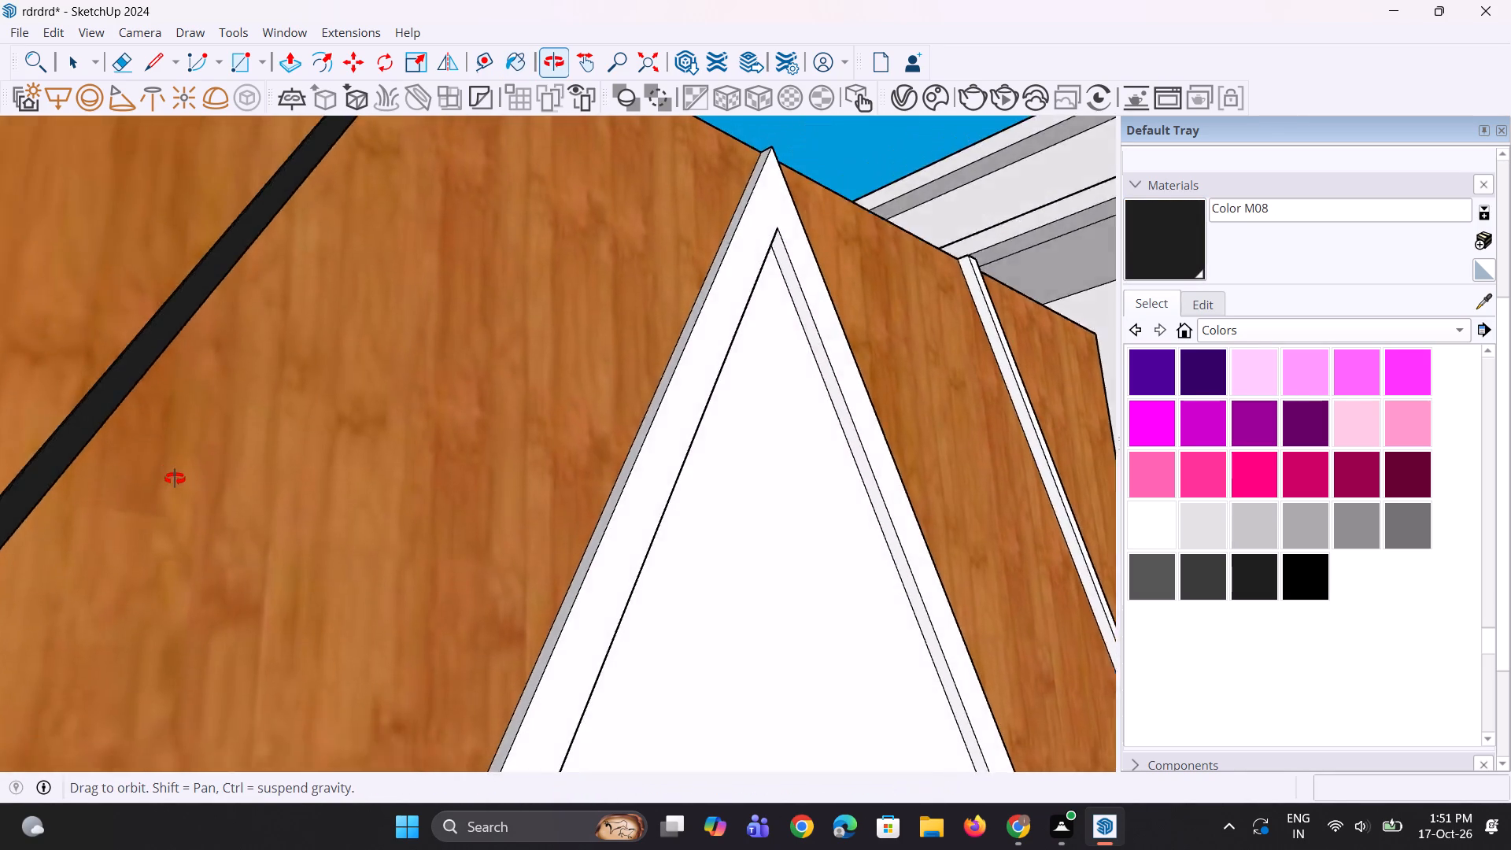
middle_drag(175, 479, 150, 408)
scroll(62, 305, up, 3)
click(59, 292)
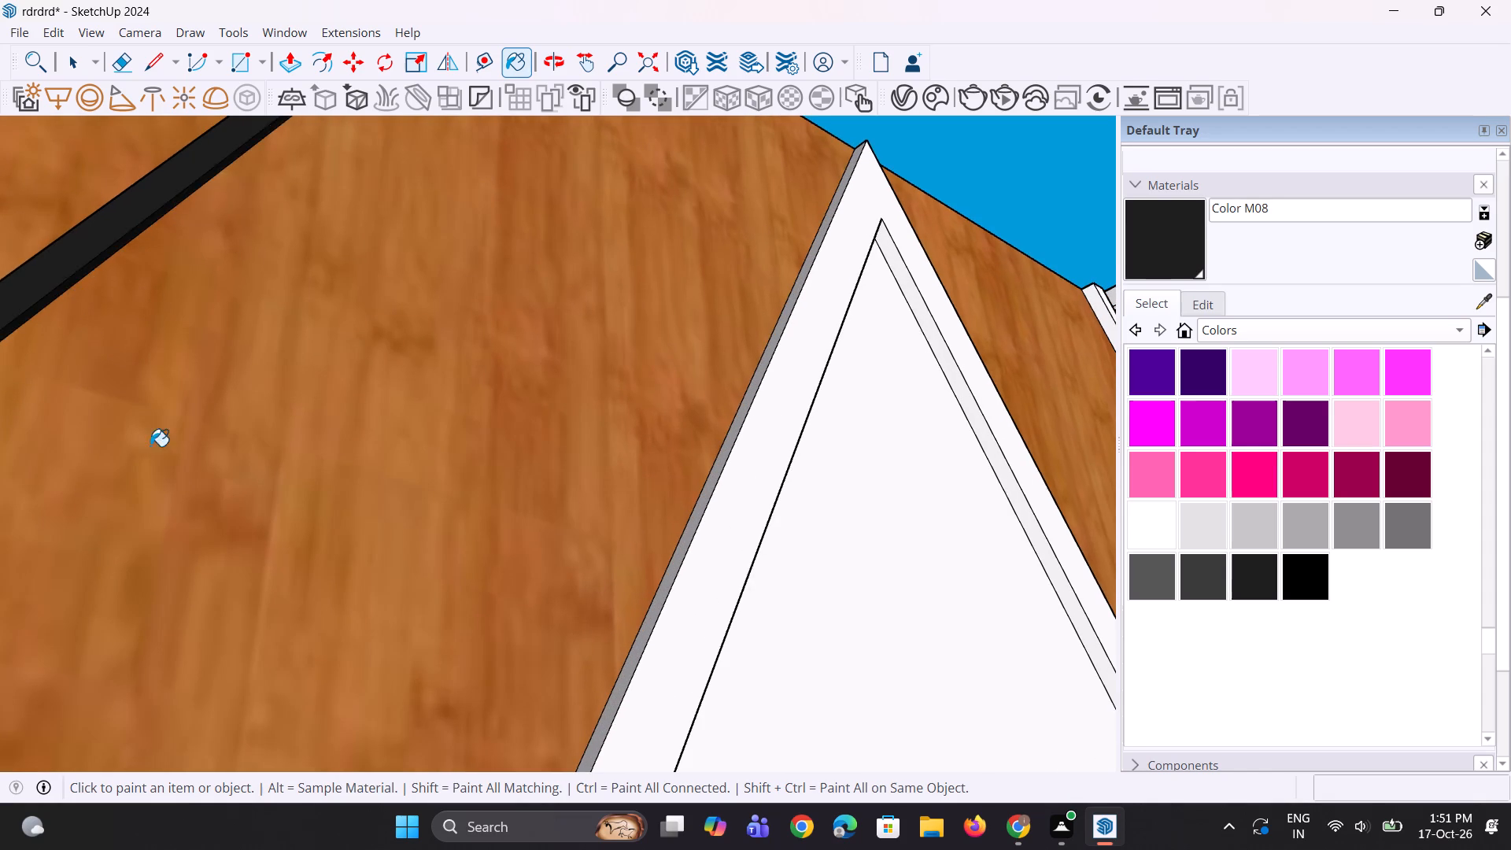
Paint the diamond frame's front face, its upper-left outer side and its upper-right inner side with Color M08.
scroll(312, 638, down, 11)
scroll(520, 583, up, 2)
click(508, 554)
scroll(487, 539, up, 2)
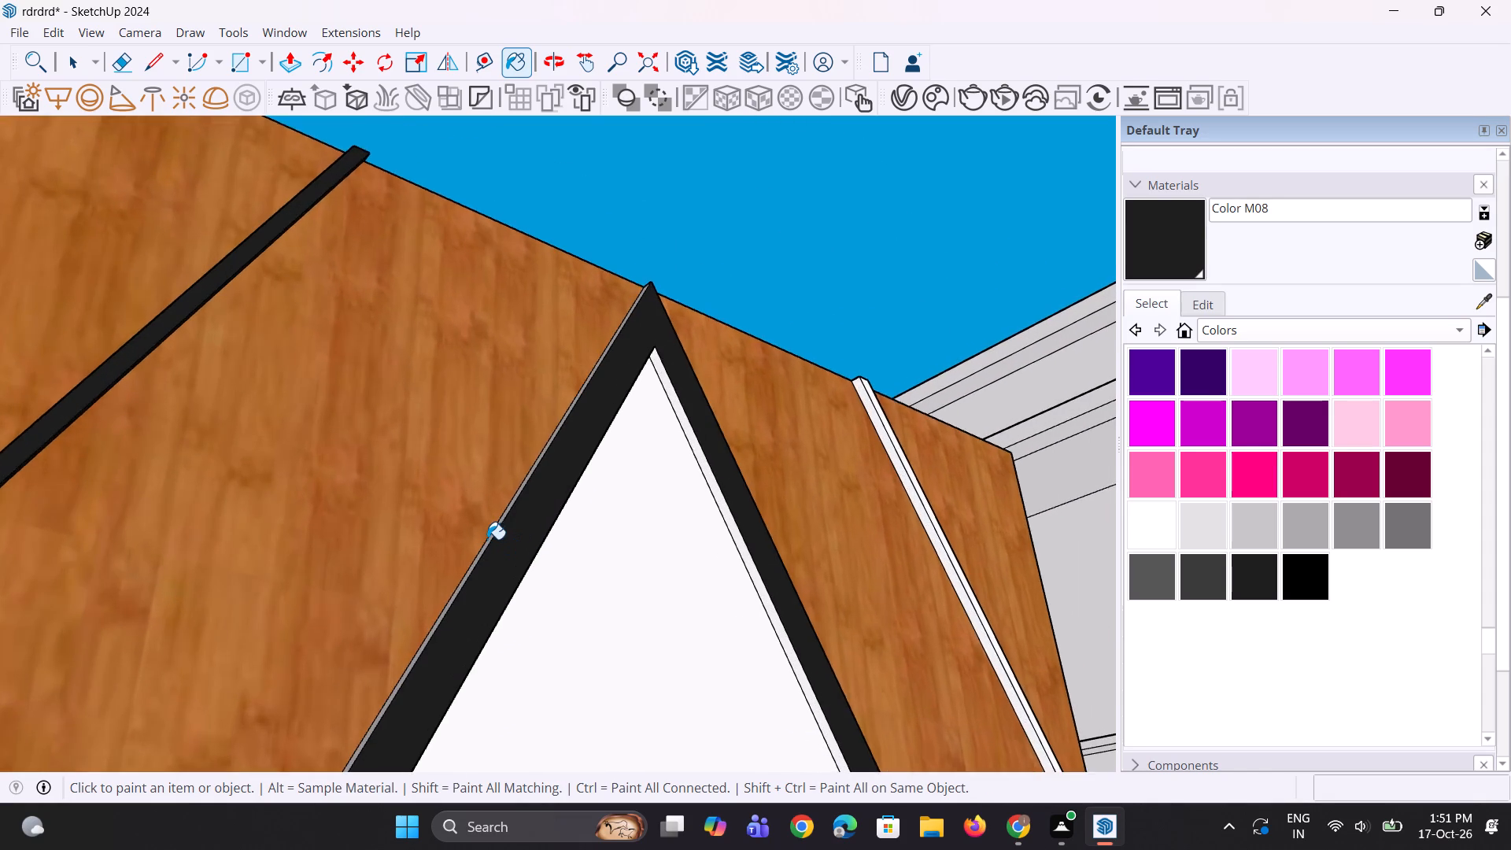
scroll(487, 539, up, 3)
click(489, 541)
scroll(824, 447, up, 2)
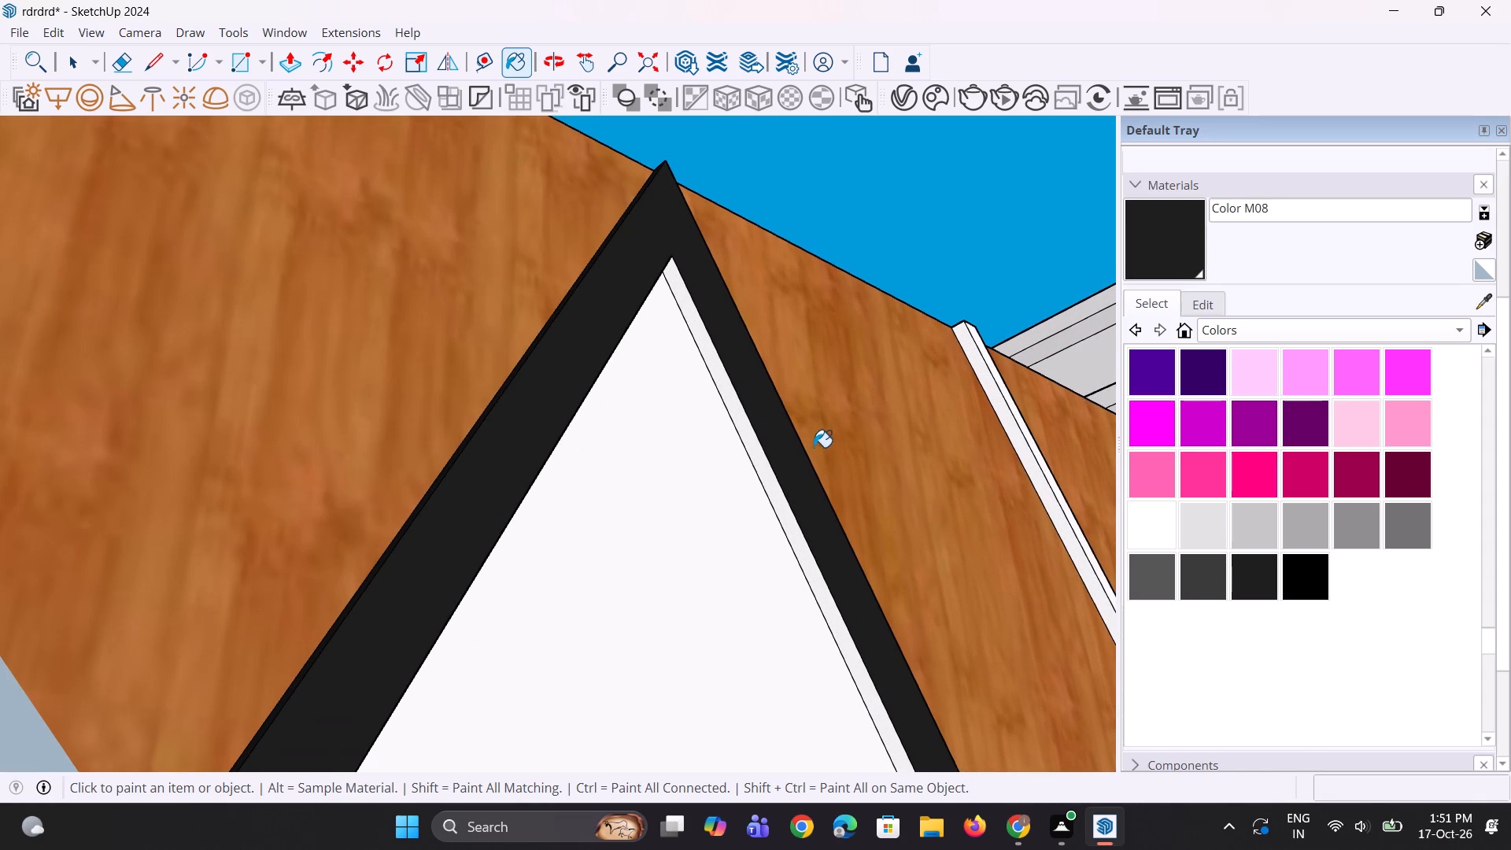
click(779, 482)
click(776, 489)
Paint the diamond frame's upper-left inner side and upper-right outer side with Color M08.
scroll(749, 494, down, 3)
middle_drag(708, 501, 673, 498)
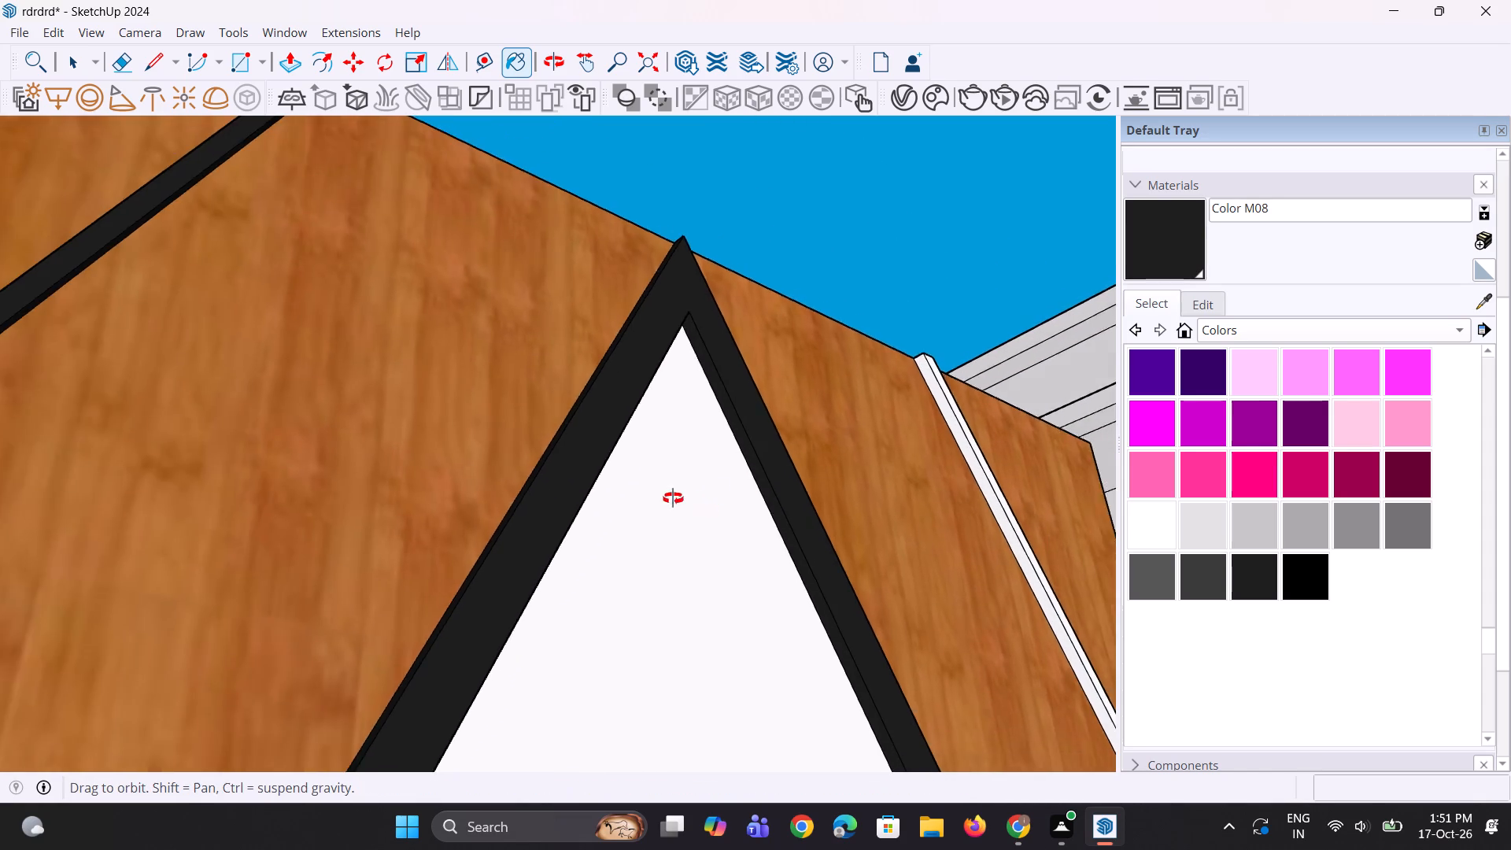
middle_drag(673, 498, 420, 464)
scroll(405, 449, up, 1)
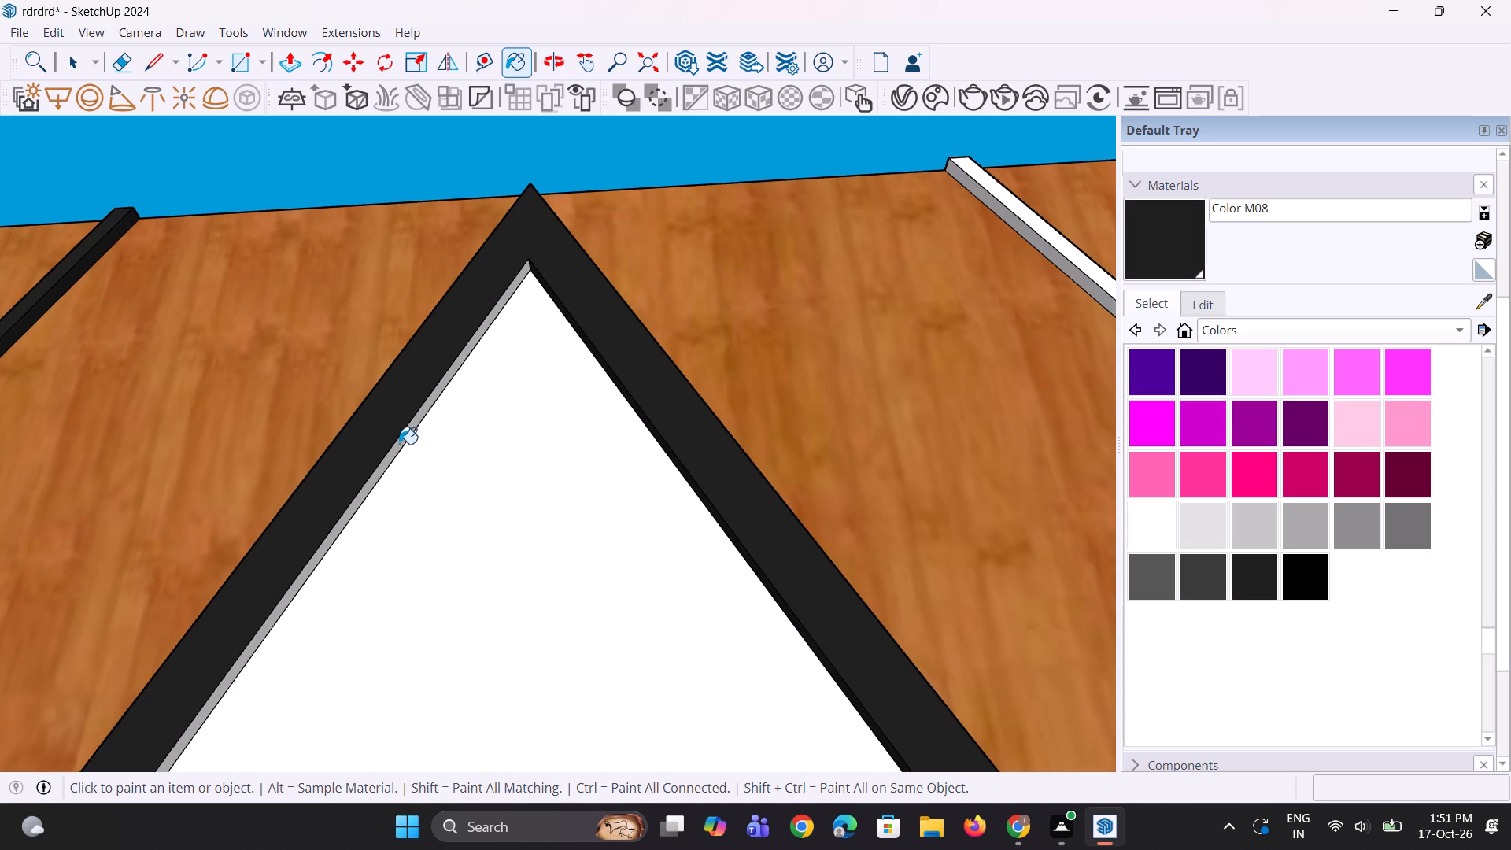
click(399, 444)
scroll(506, 449, down, 5)
middle_drag(574, 449, 373, 762)
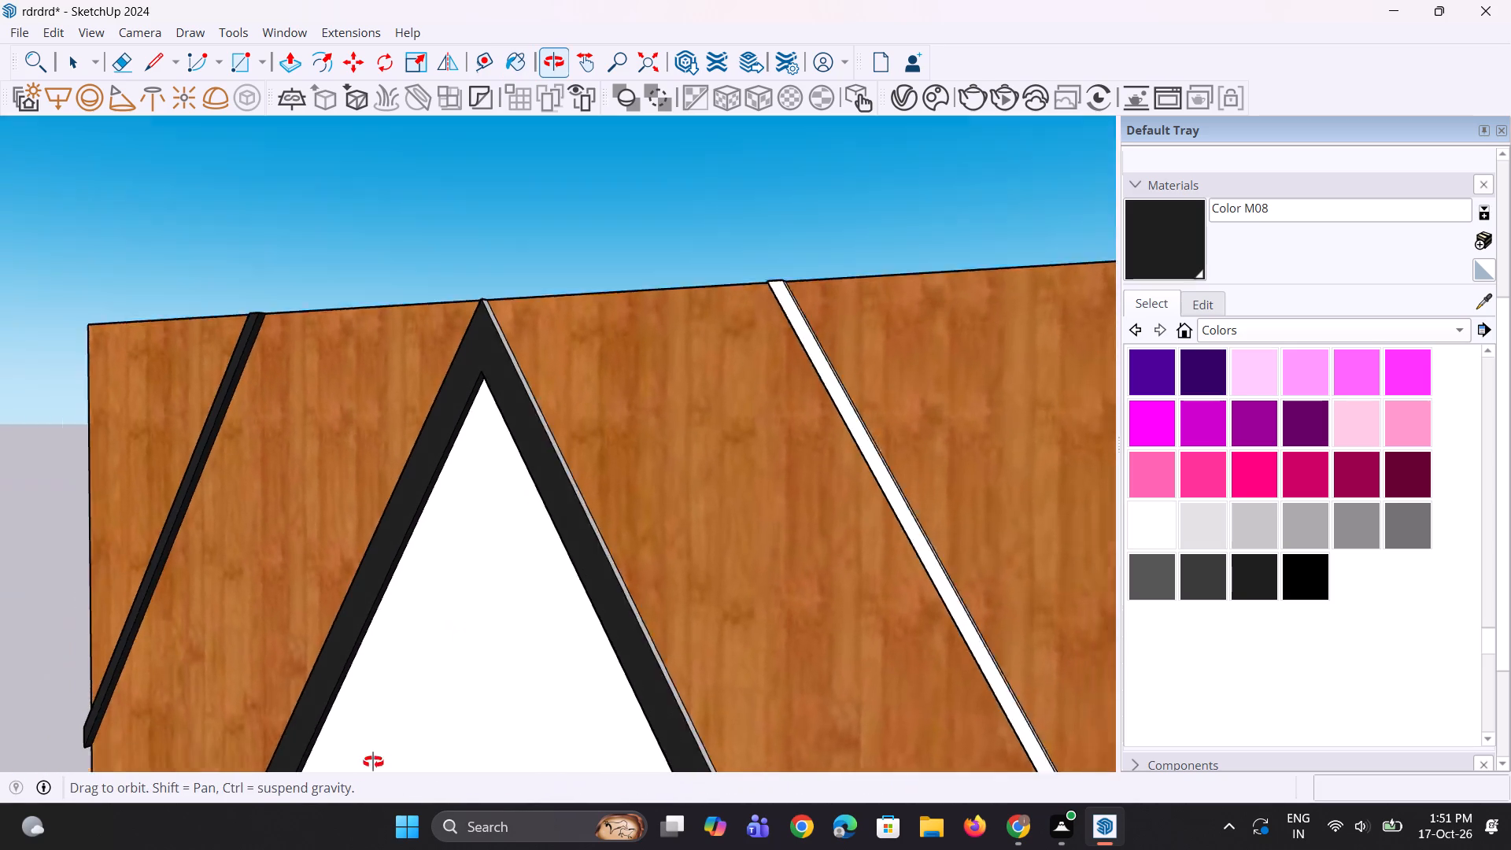
middle_drag(373, 762, 367, 771)
scroll(527, 627, up, 2)
scroll(601, 597, up, 6)
click(626, 587)
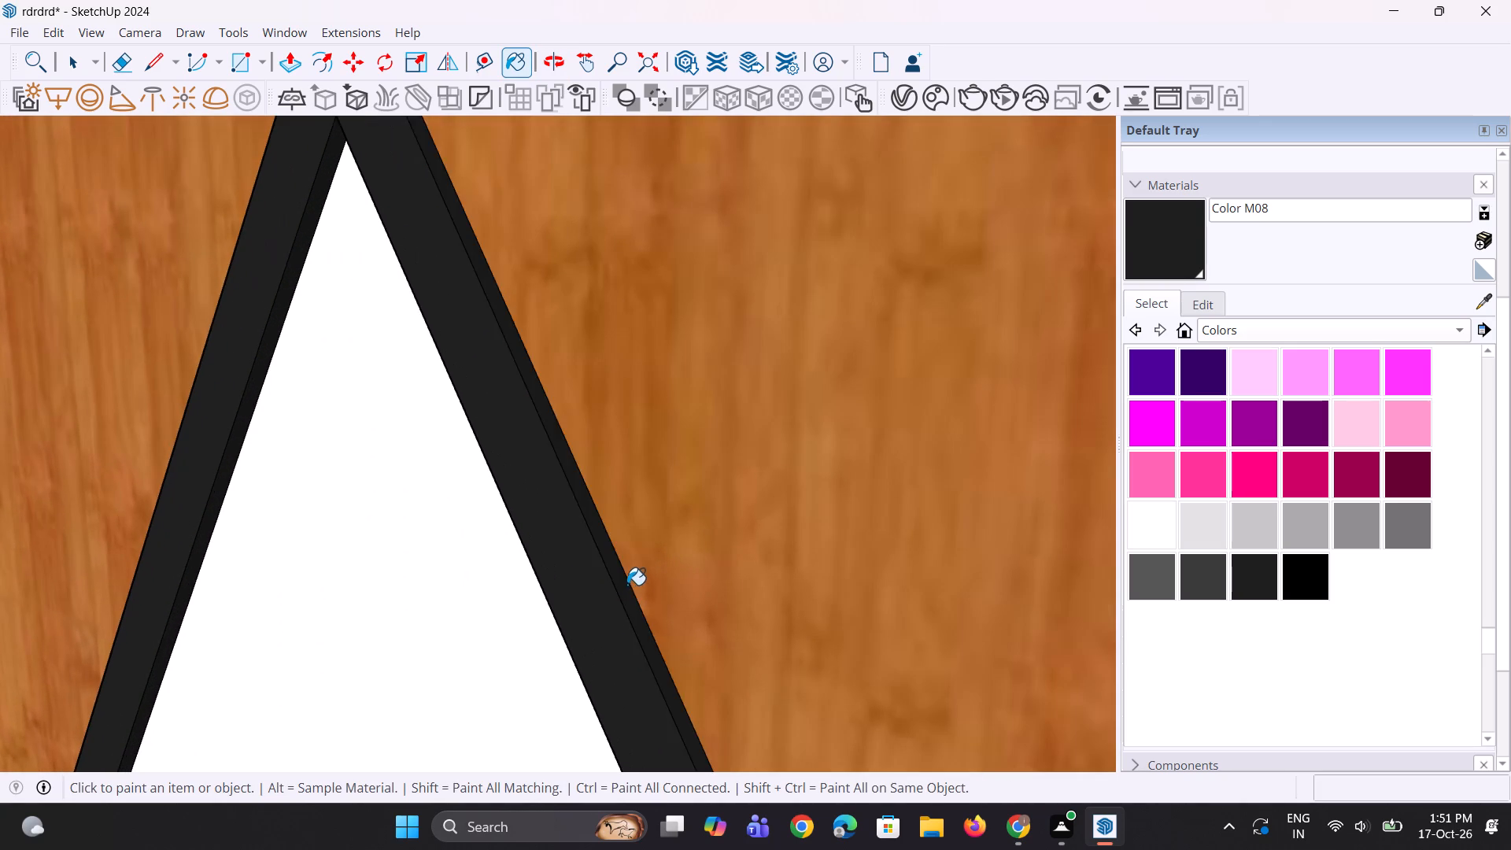
Paint the inner sides of the diamond frame's two lower arms with Color M08.
scroll(627, 585, down, 20)
scroll(627, 585, down, 11)
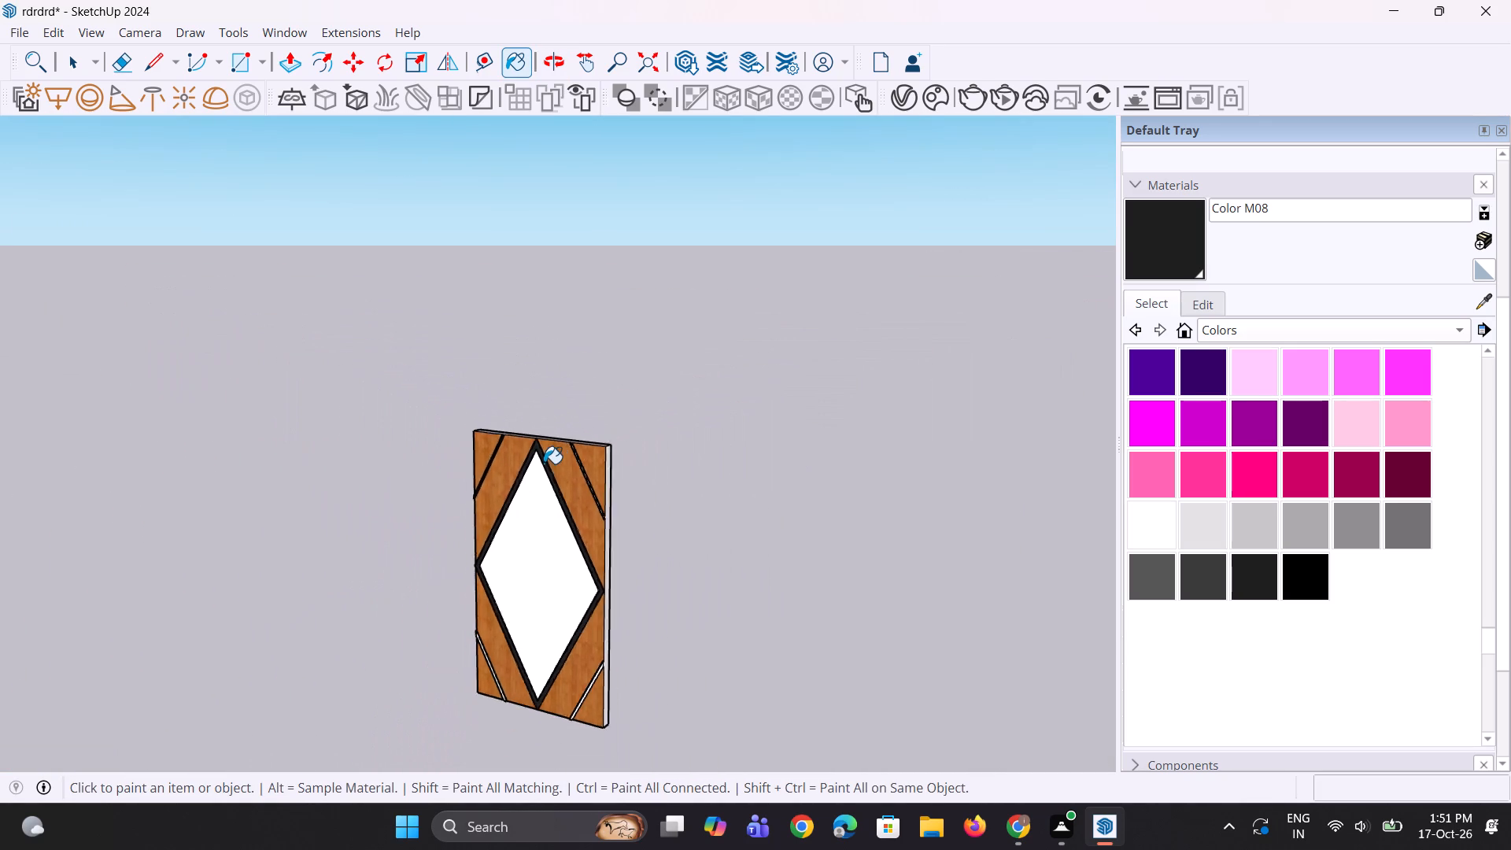
scroll(544, 464, down, 1)
scroll(501, 688, up, 20)
scroll(501, 688, up, 2)
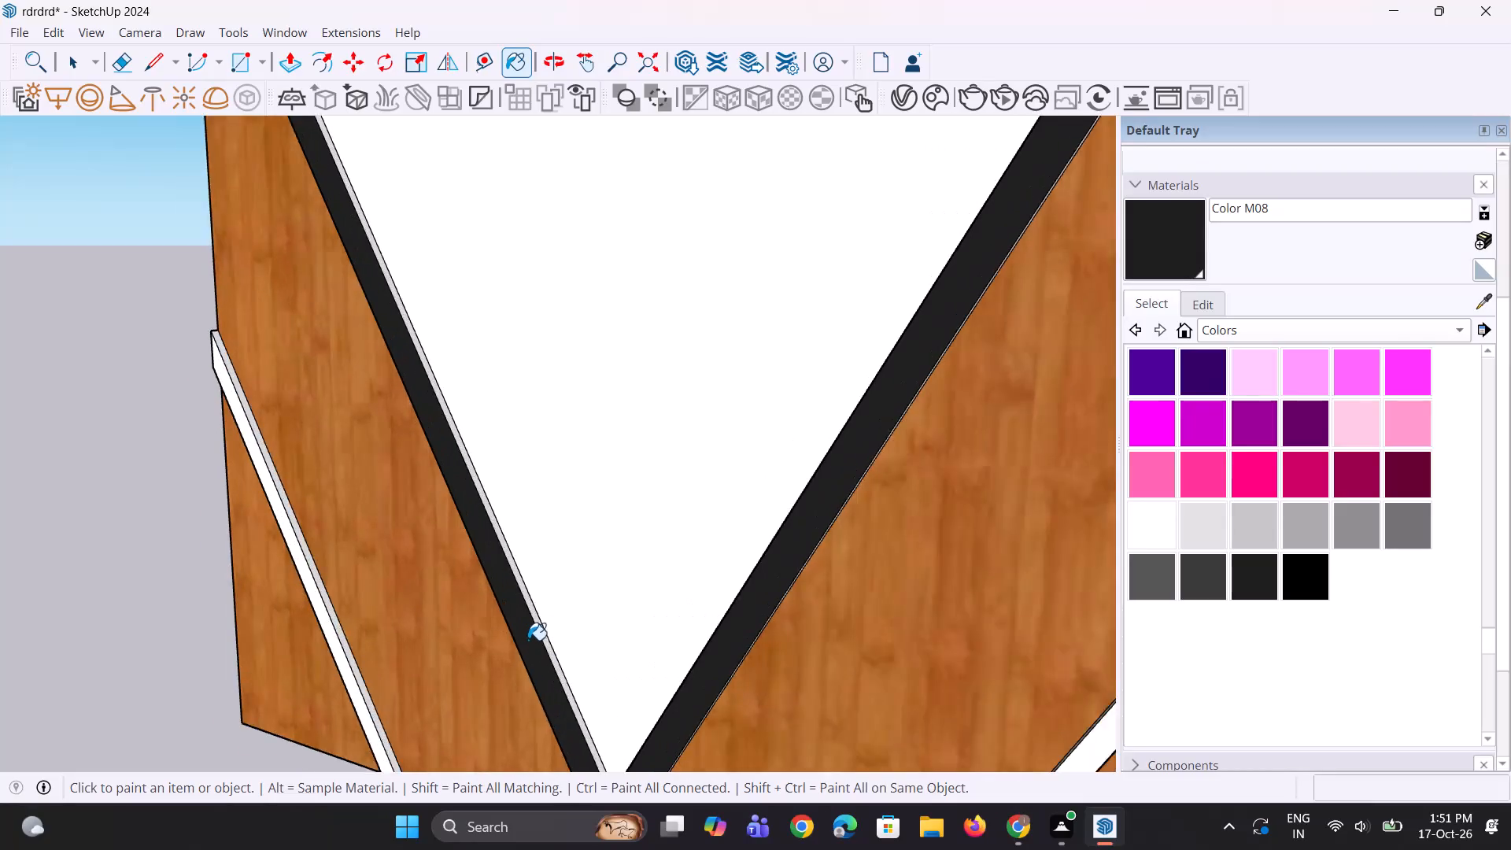
scroll(528, 640, up, 3)
click(558, 644)
middle_drag(440, 656, 763, 682)
click(977, 634)
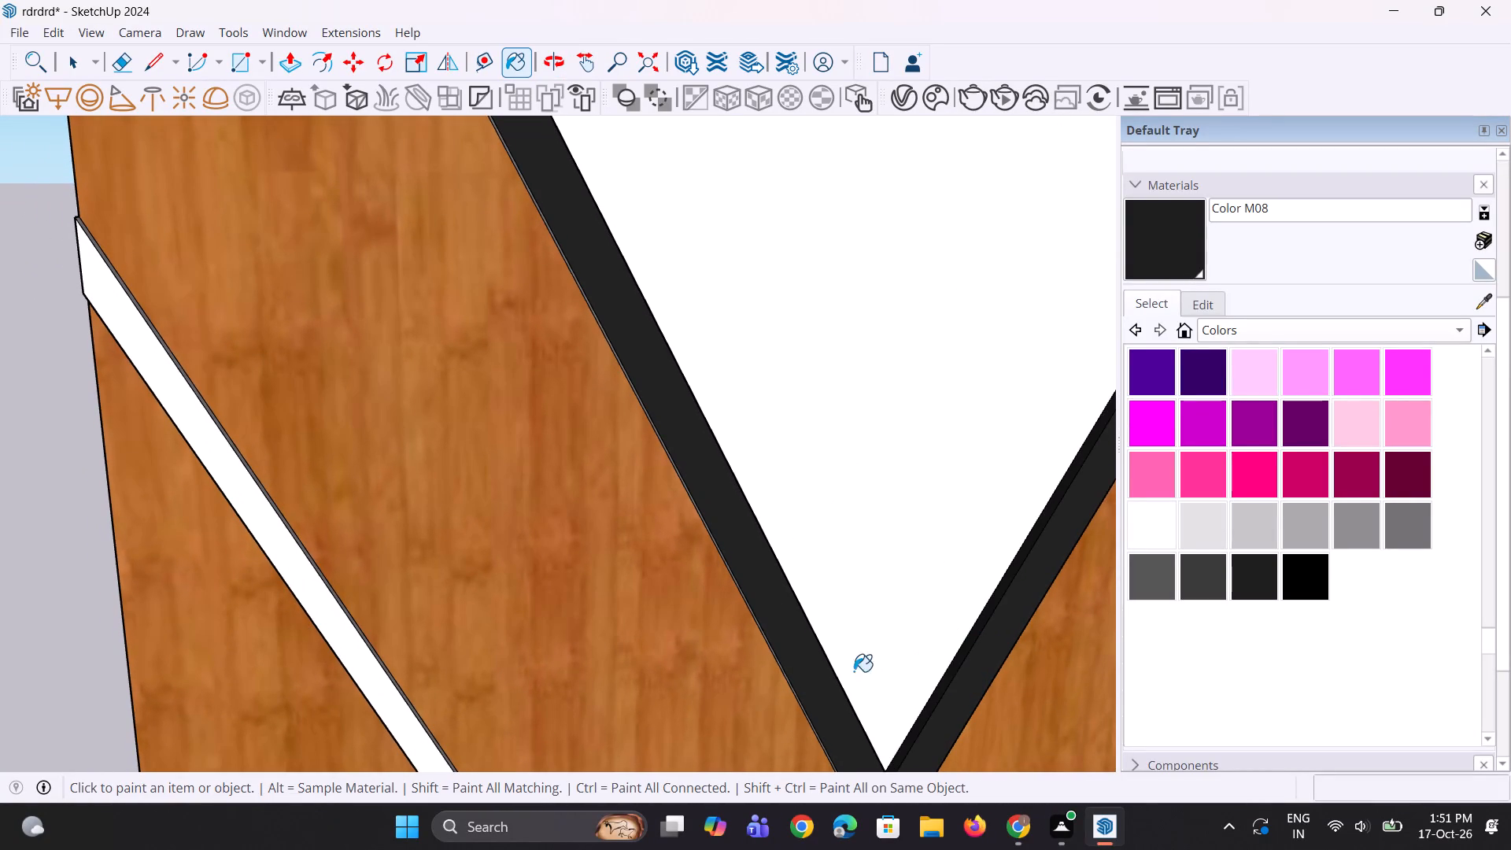
Paint the outer sides of the diamond frame's two lower arms with Color M08.
scroll(678, 709, down, 4)
middle_drag(719, 664, 807, 521)
scroll(637, 651, up, 4)
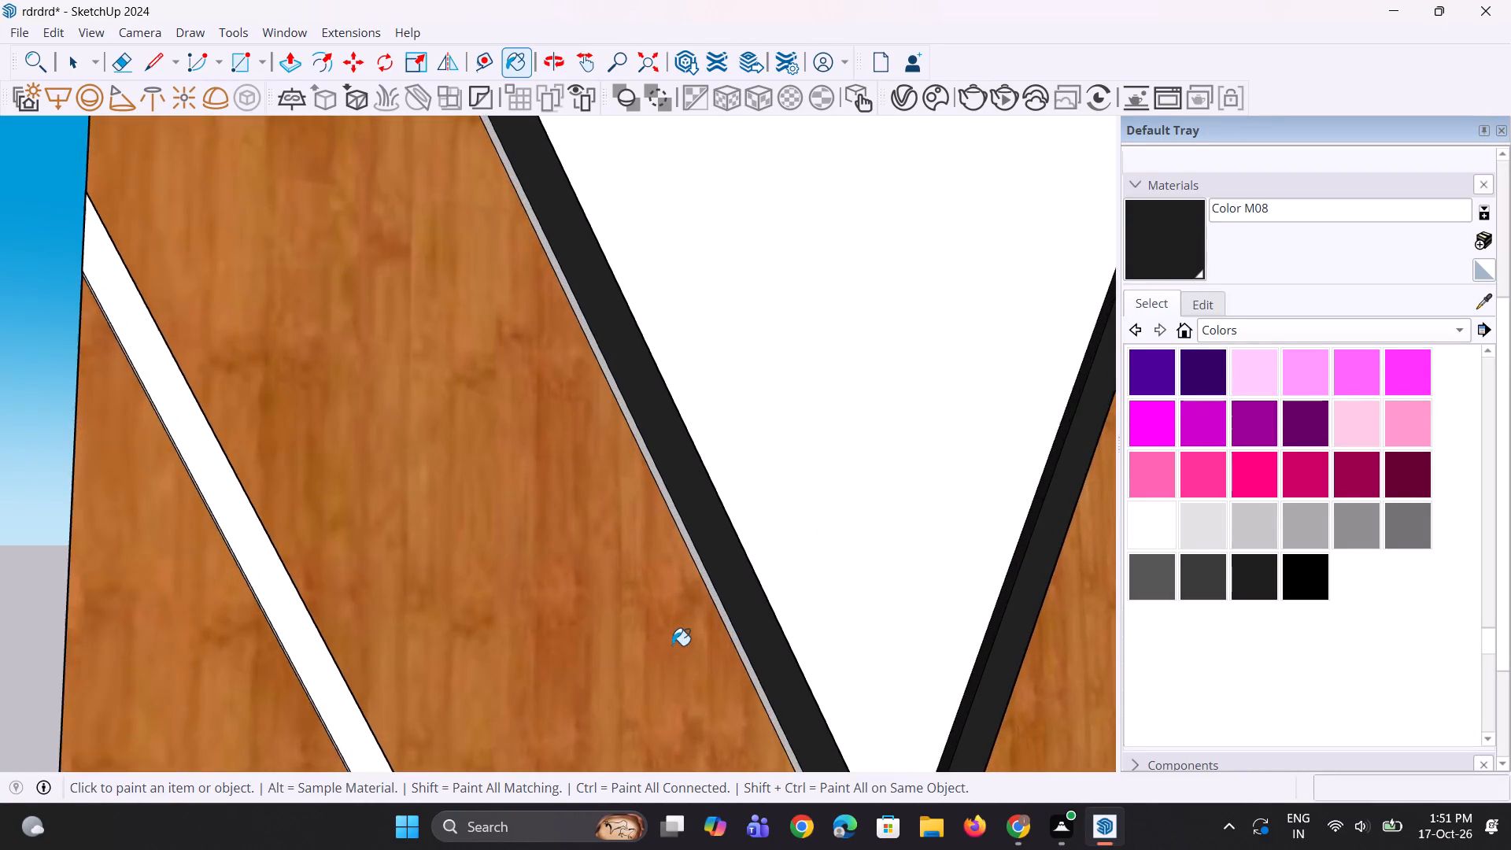
scroll(672, 645, up, 3)
click(737, 630)
scroll(522, 699, down, 9)
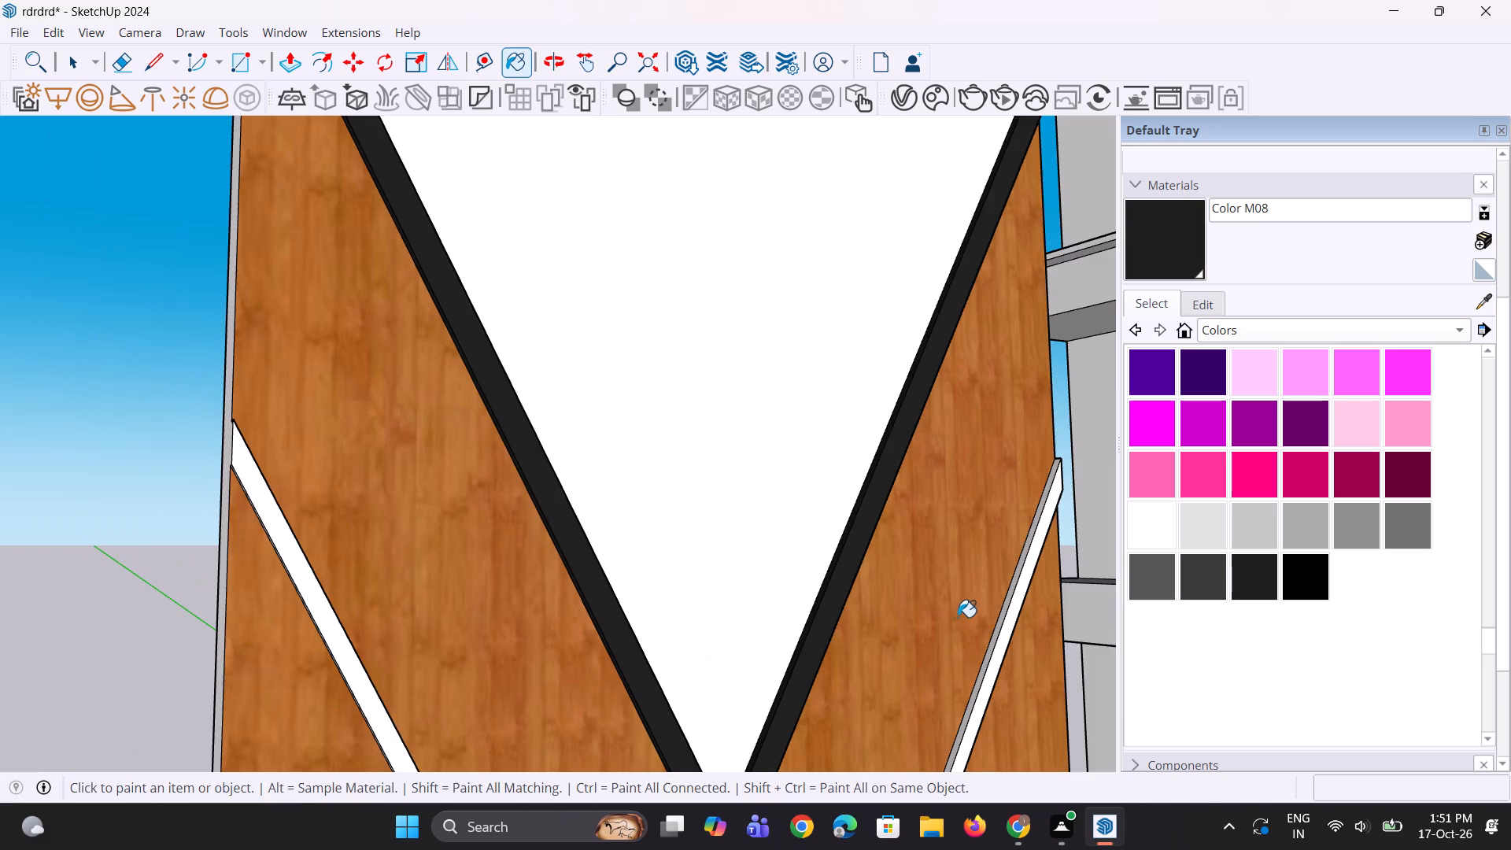
middle_drag(958, 617, 360, 552)
scroll(704, 575, up, 2)
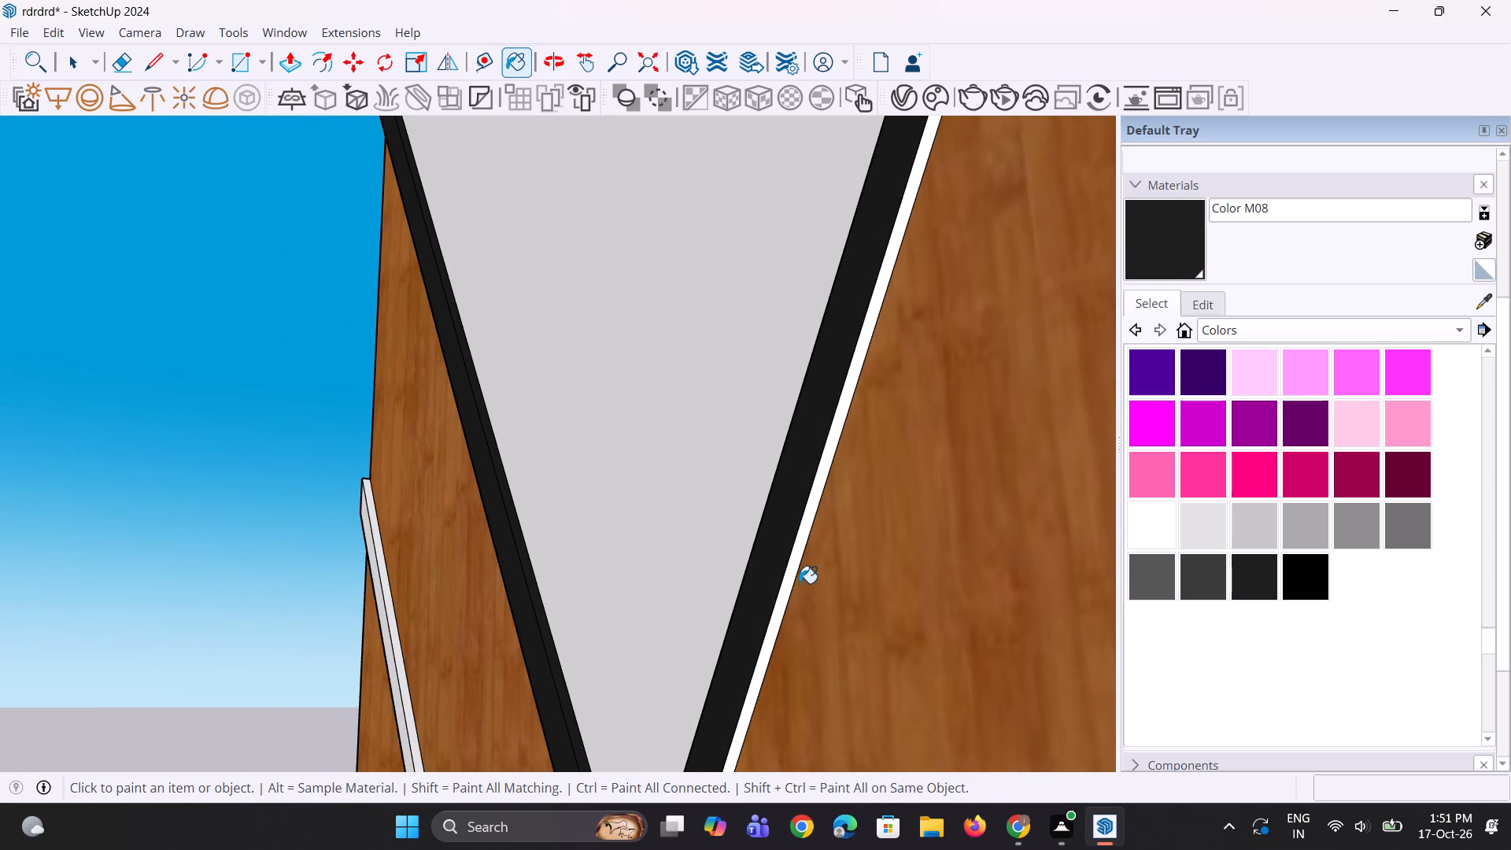
click(797, 556)
scroll(543, 656, down, 14)
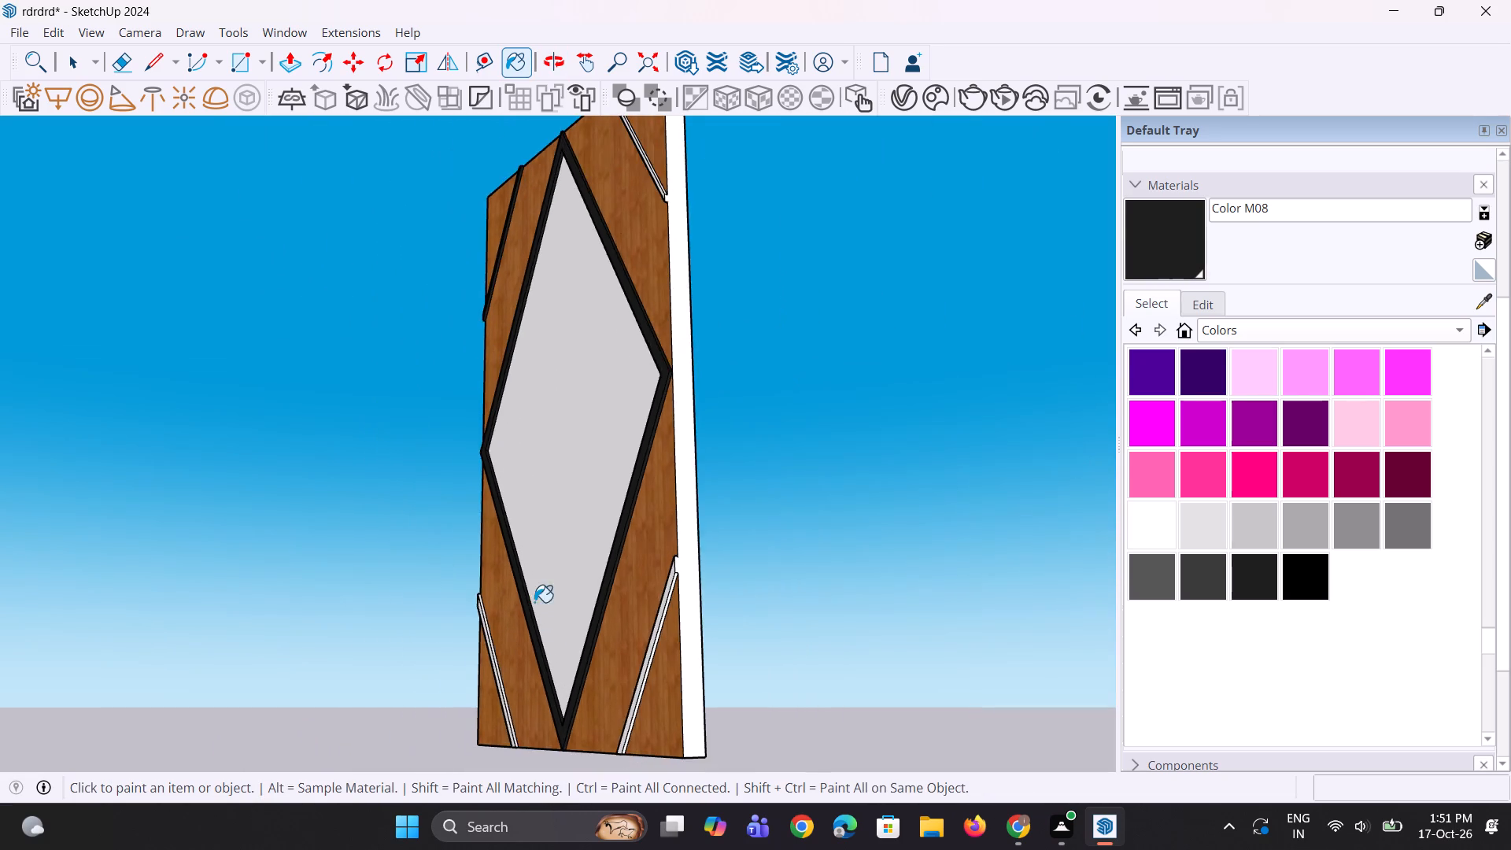
Paint the front and both long side faces of the panel's lower-left corner strip with Color M08.
middle_drag(527, 589, 1230, 698)
scroll(411, 637, up, 10)
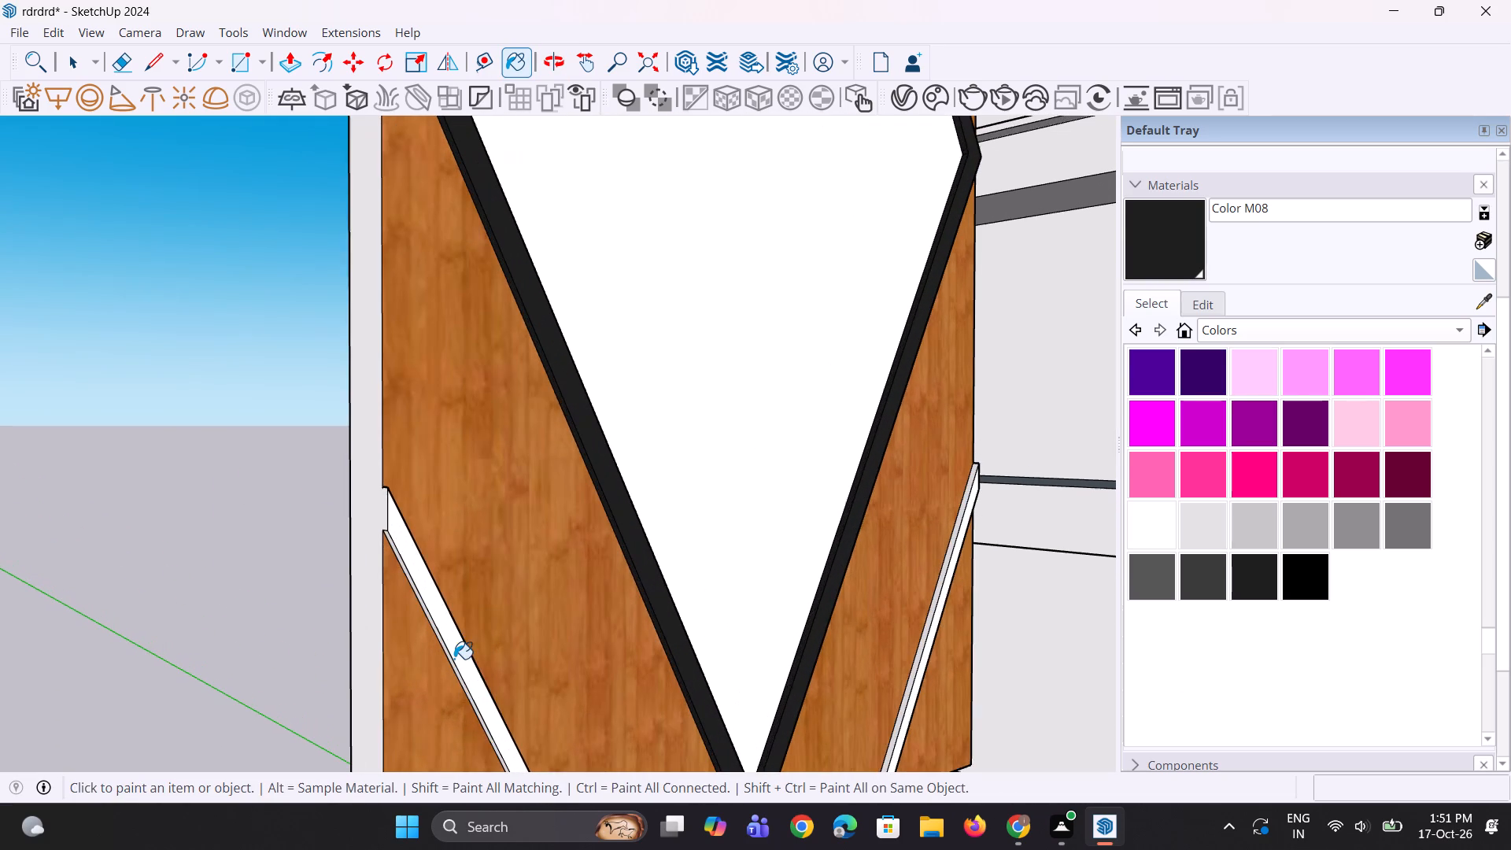
click(464, 659)
scroll(459, 661, up, 7)
click(450, 664)
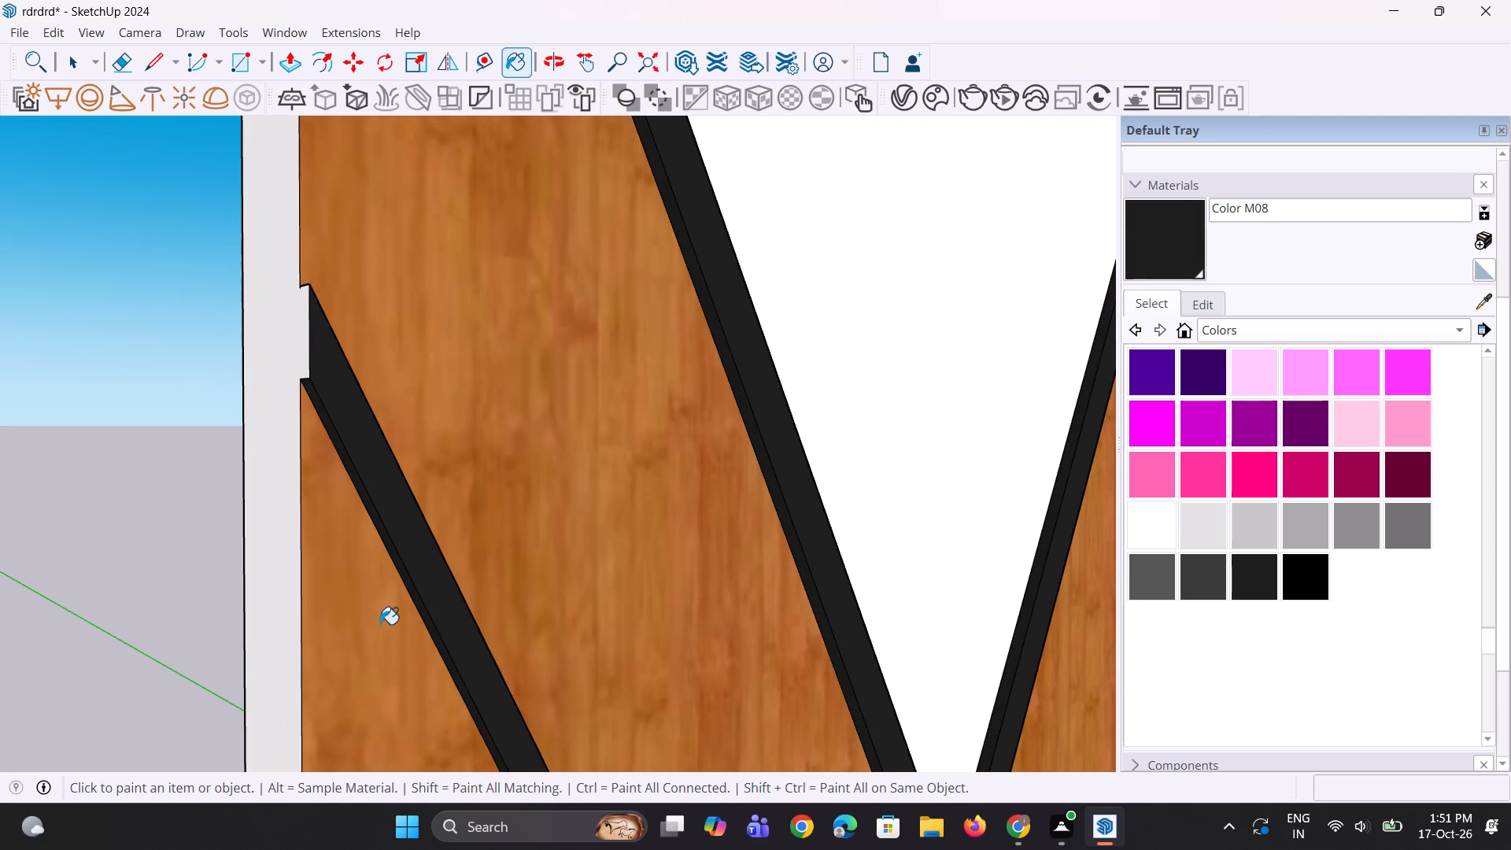
scroll(380, 623, down, 4)
scroll(391, 546, down, 1)
middle_drag(386, 549, 186, 557)
middle_drag(416, 569, 272, 586)
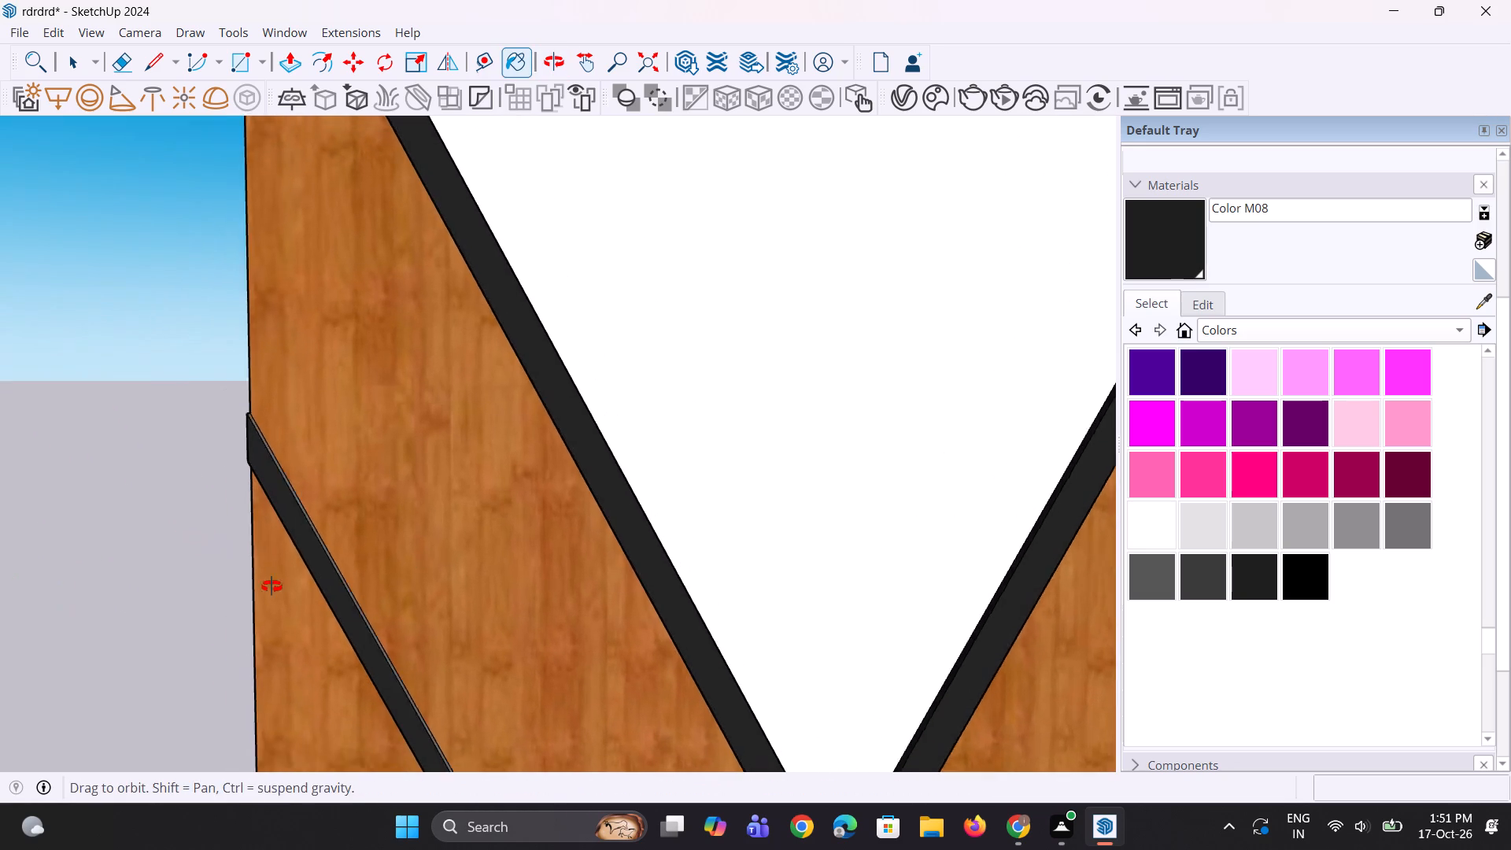
middle_drag(272, 586, 270, 587)
middle_drag(441, 638, 407, 639)
scroll(441, 638, up, 5)
click(404, 650)
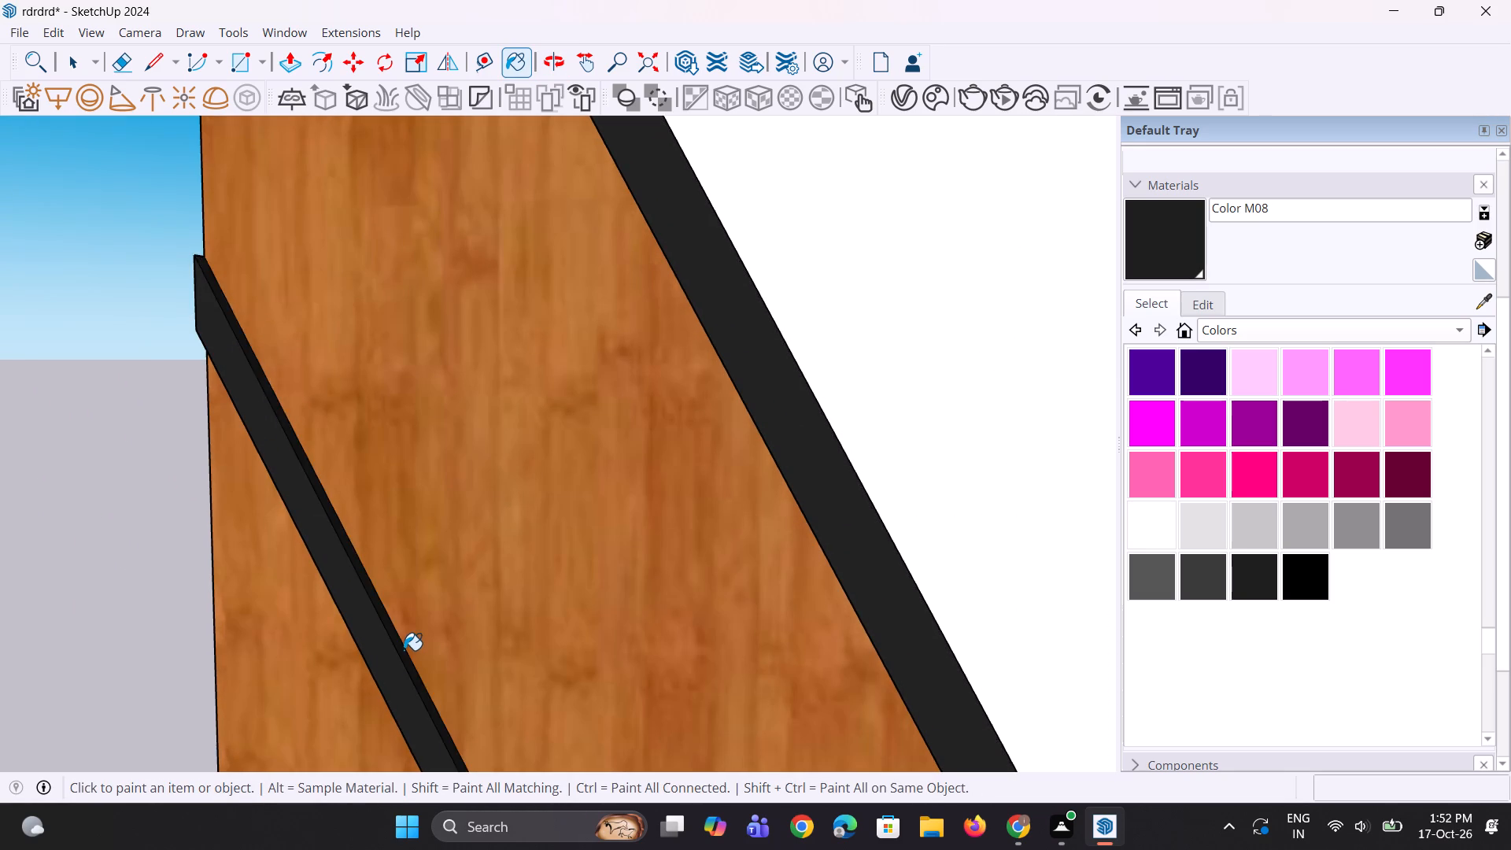
Paint the front and both long side faces of the panel's lower-right corner strip with Color M08.
scroll(405, 645, down, 14)
scroll(975, 740, up, 3)
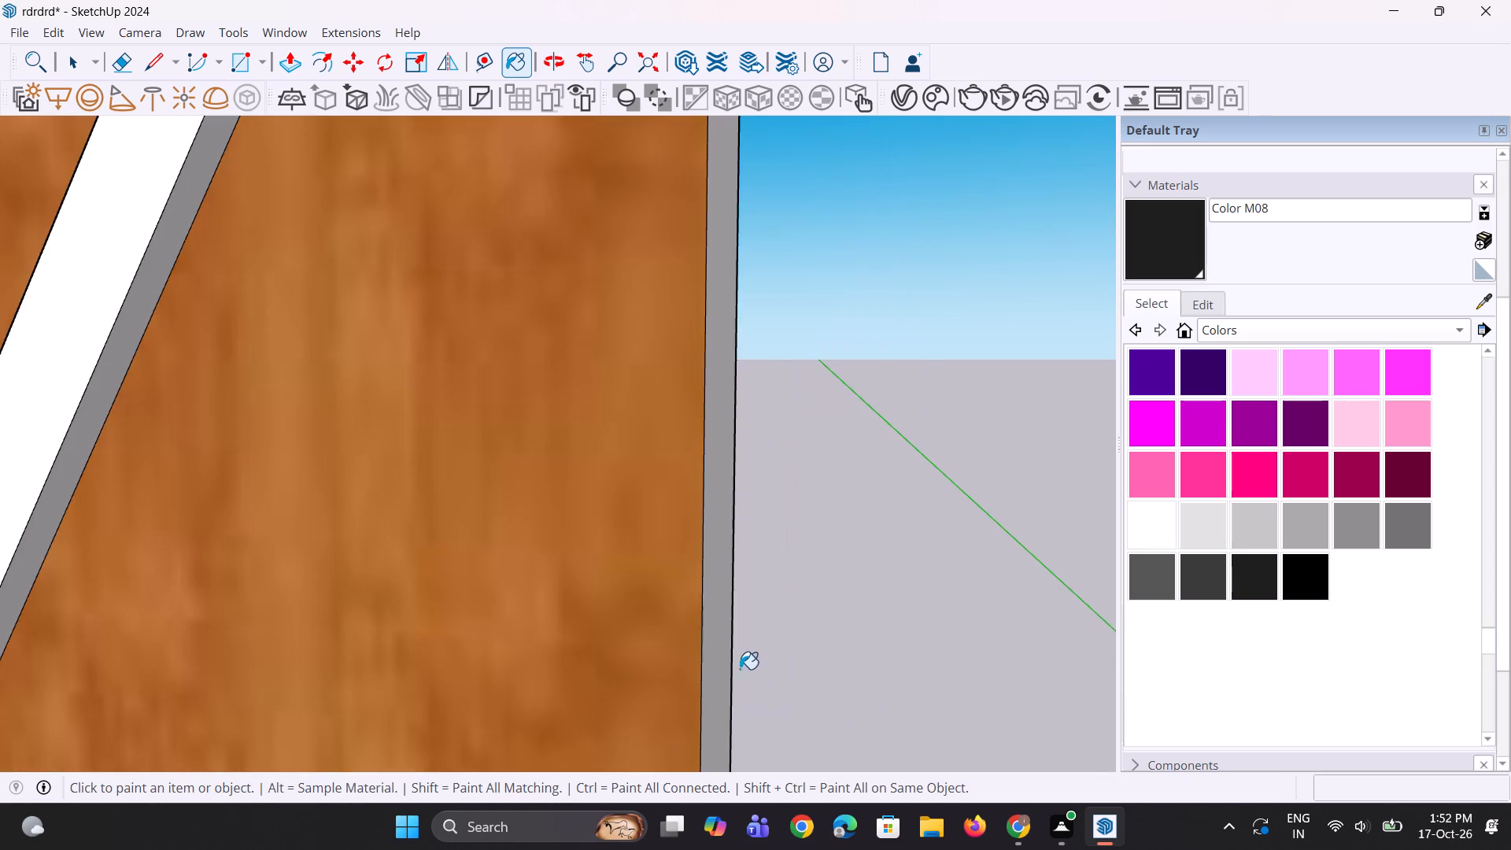
scroll(754, 726, down, 3)
scroll(715, 637, up, 1)
click(715, 637)
middle_drag(714, 642, 988, 706)
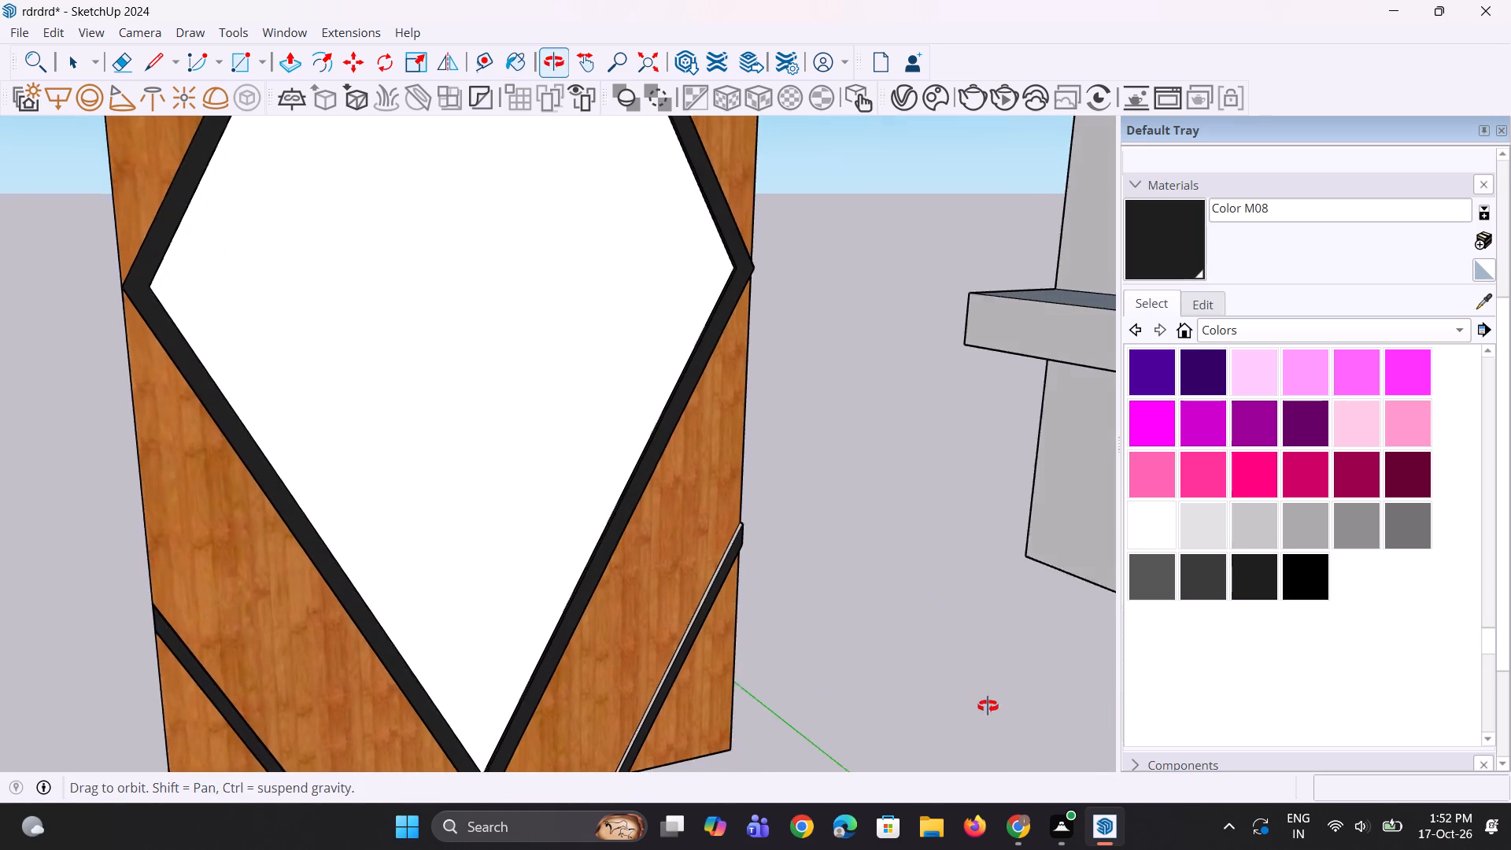
middle_drag(988, 706, 988, 706)
scroll(681, 626, up, 13)
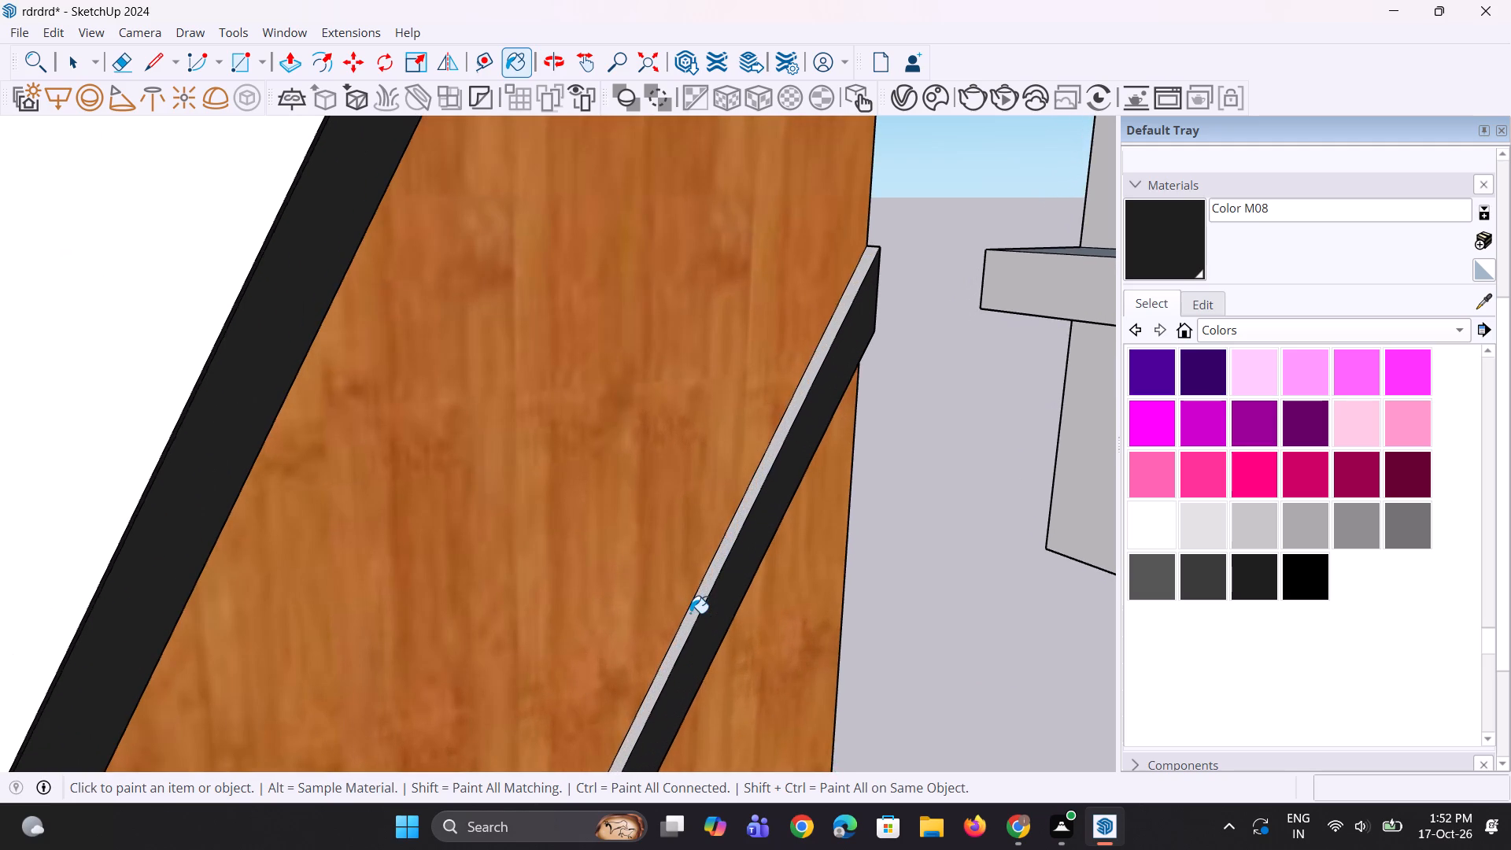
click(690, 613)
middle_drag(685, 630, 428, 423)
scroll(663, 546, up, 1)
middle_drag(662, 549, 591, 443)
scroll(715, 593, up, 2)
click(718, 577)
scroll(761, 682, down, 18)
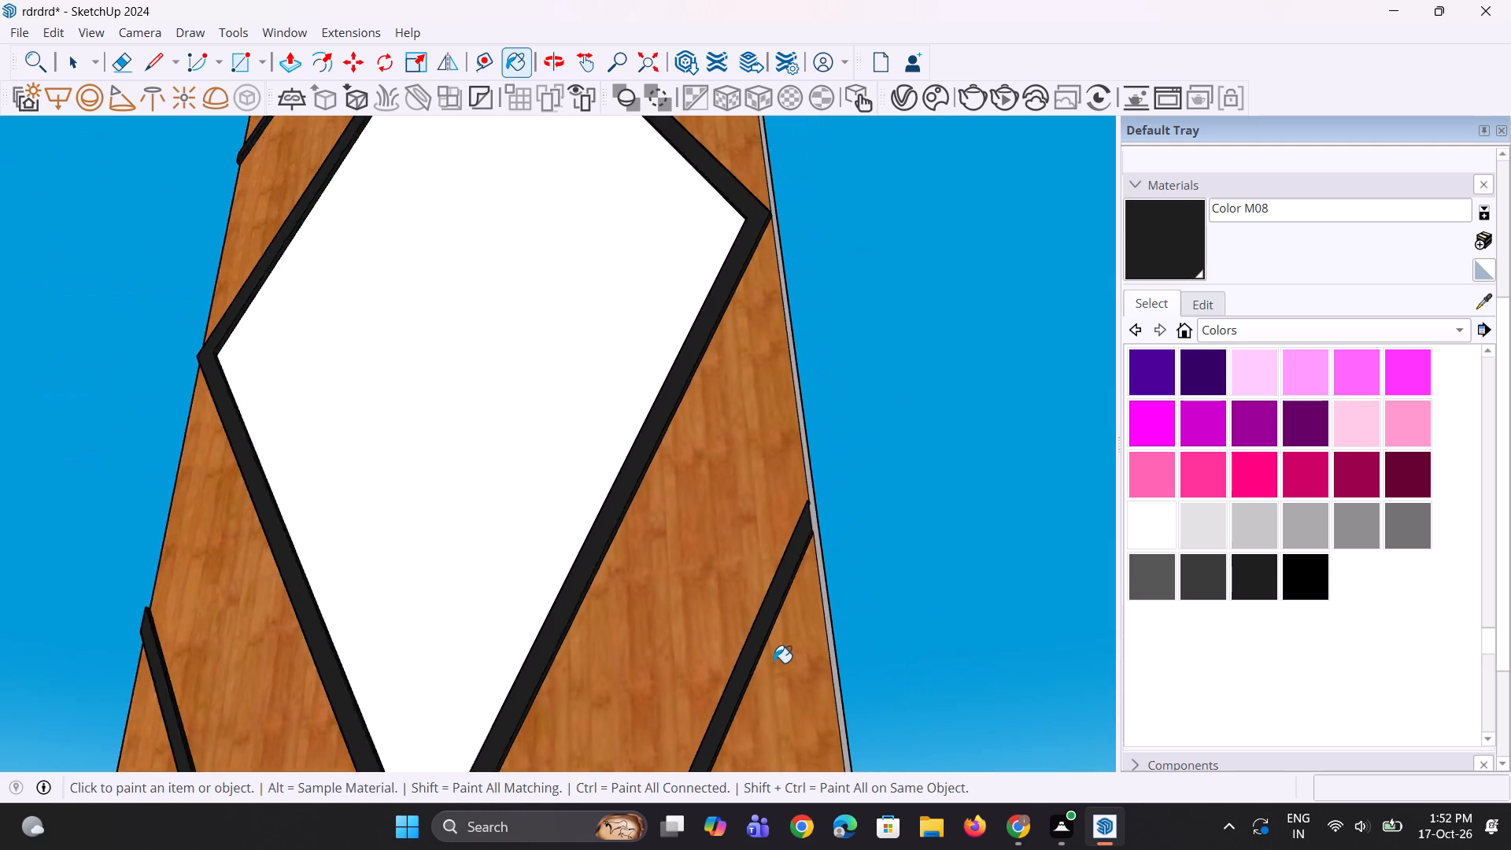
Paint the front and both long side faces of the panel's upper-right corner strip with Color M08.
scroll(774, 663, down, 8)
scroll(669, 219, up, 4)
scroll(754, 266, up, 3)
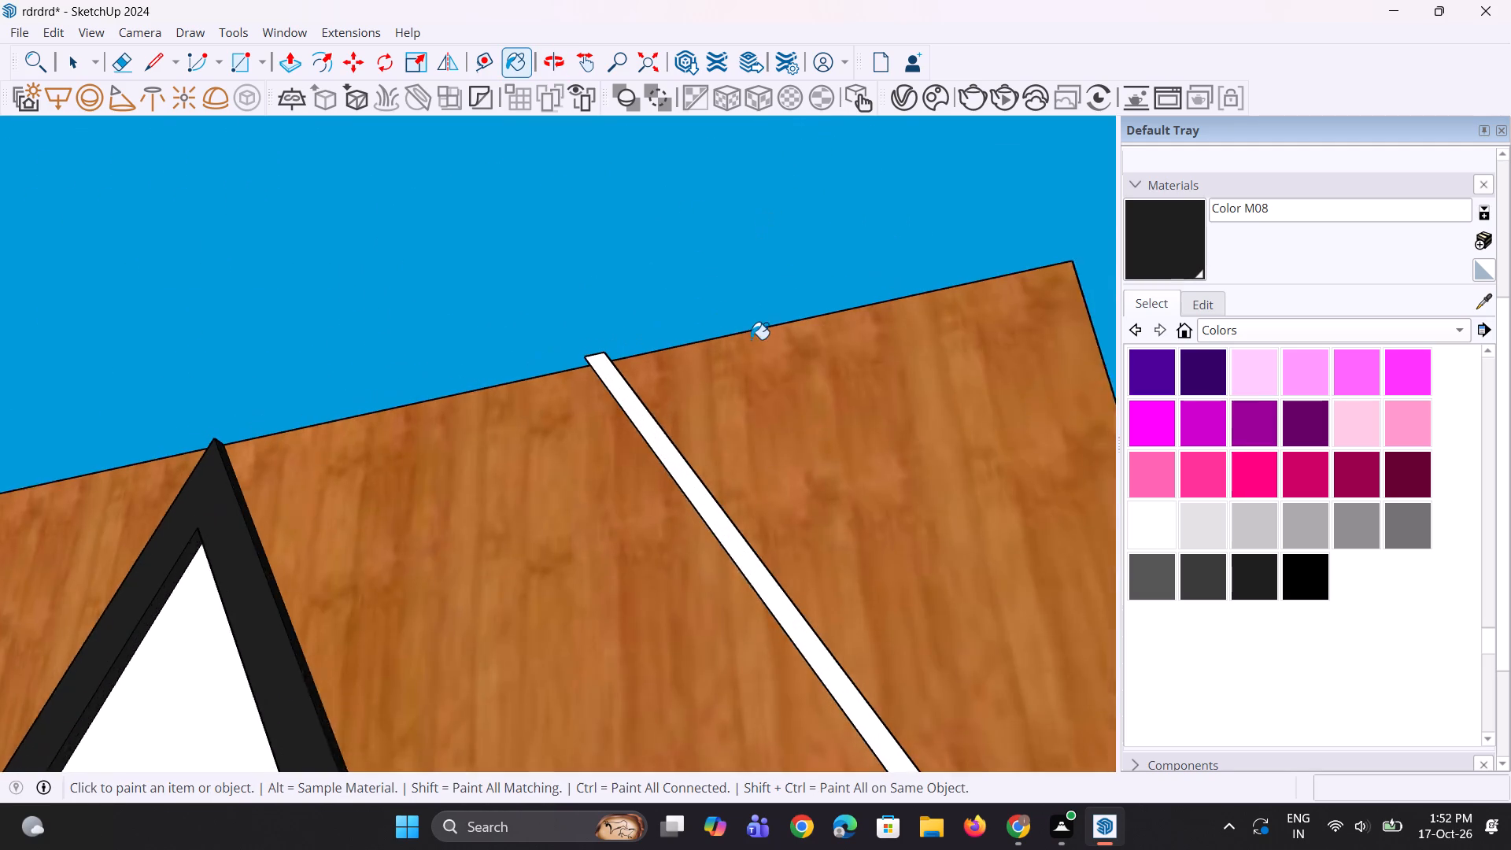
scroll(751, 339, up, 1)
scroll(670, 456, up, 3)
click(659, 460)
middle_drag(675, 486, 582, 525)
scroll(687, 523, up, 2)
click(633, 510)
click(637, 512)
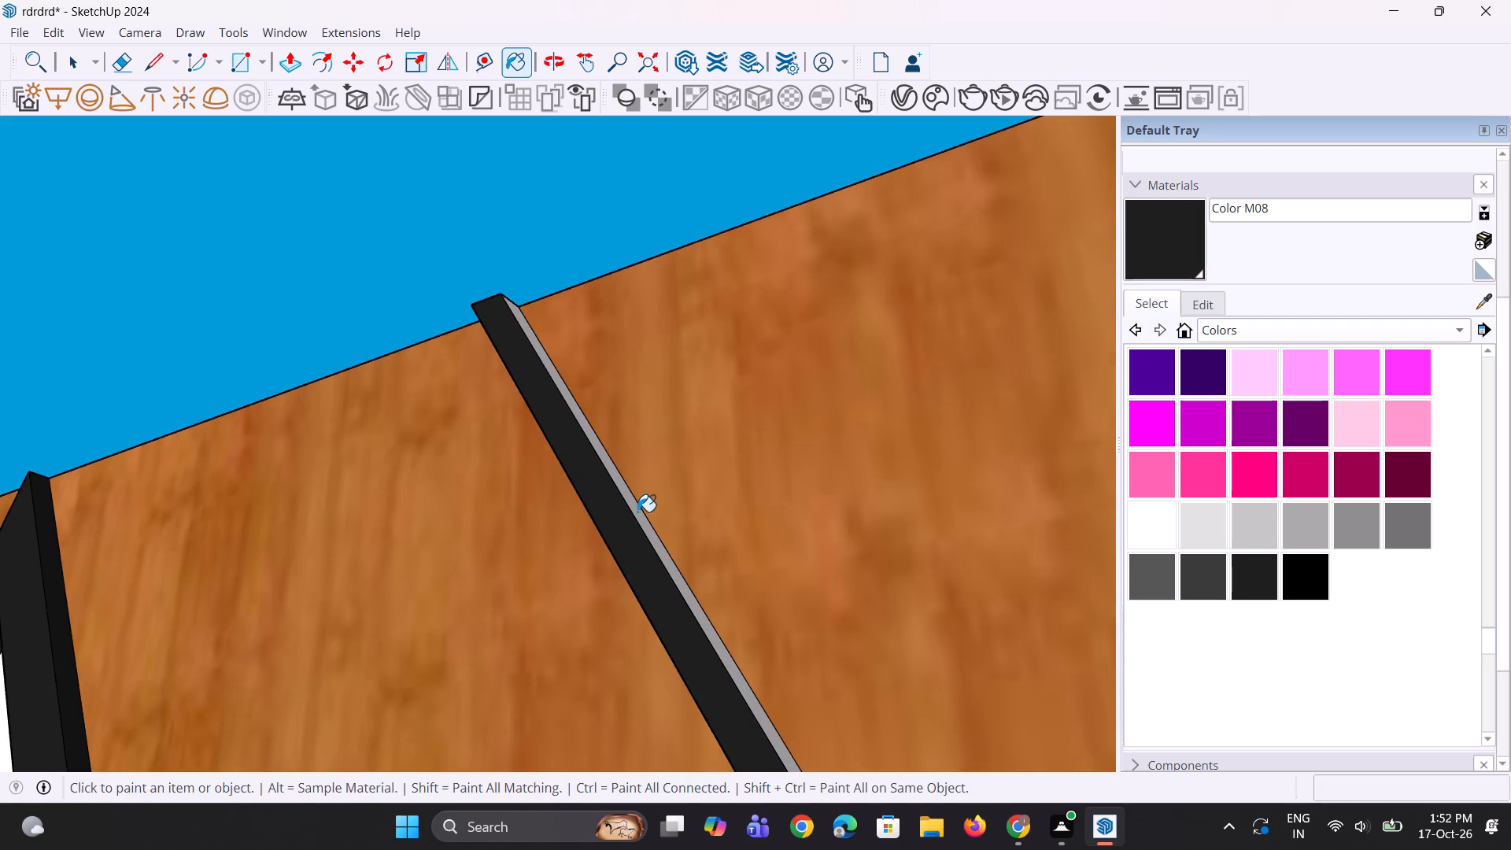
middle_drag(615, 531, 1194, 471)
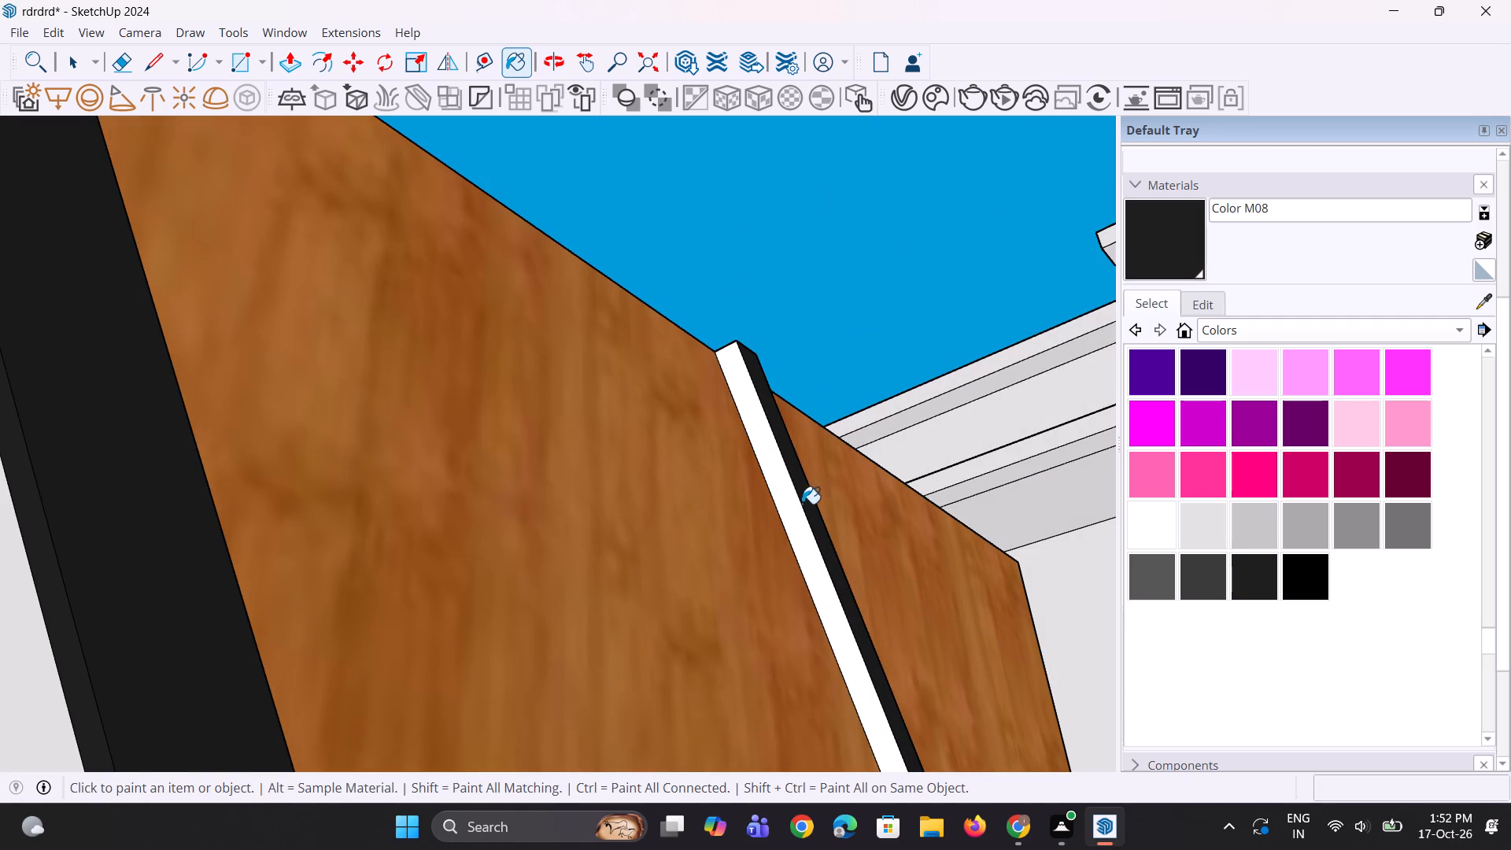
click(786, 515)
Sample Wood Bamboo from the panel's front and paint both long side edges and the back face with it.
scroll(737, 471, down, 16)
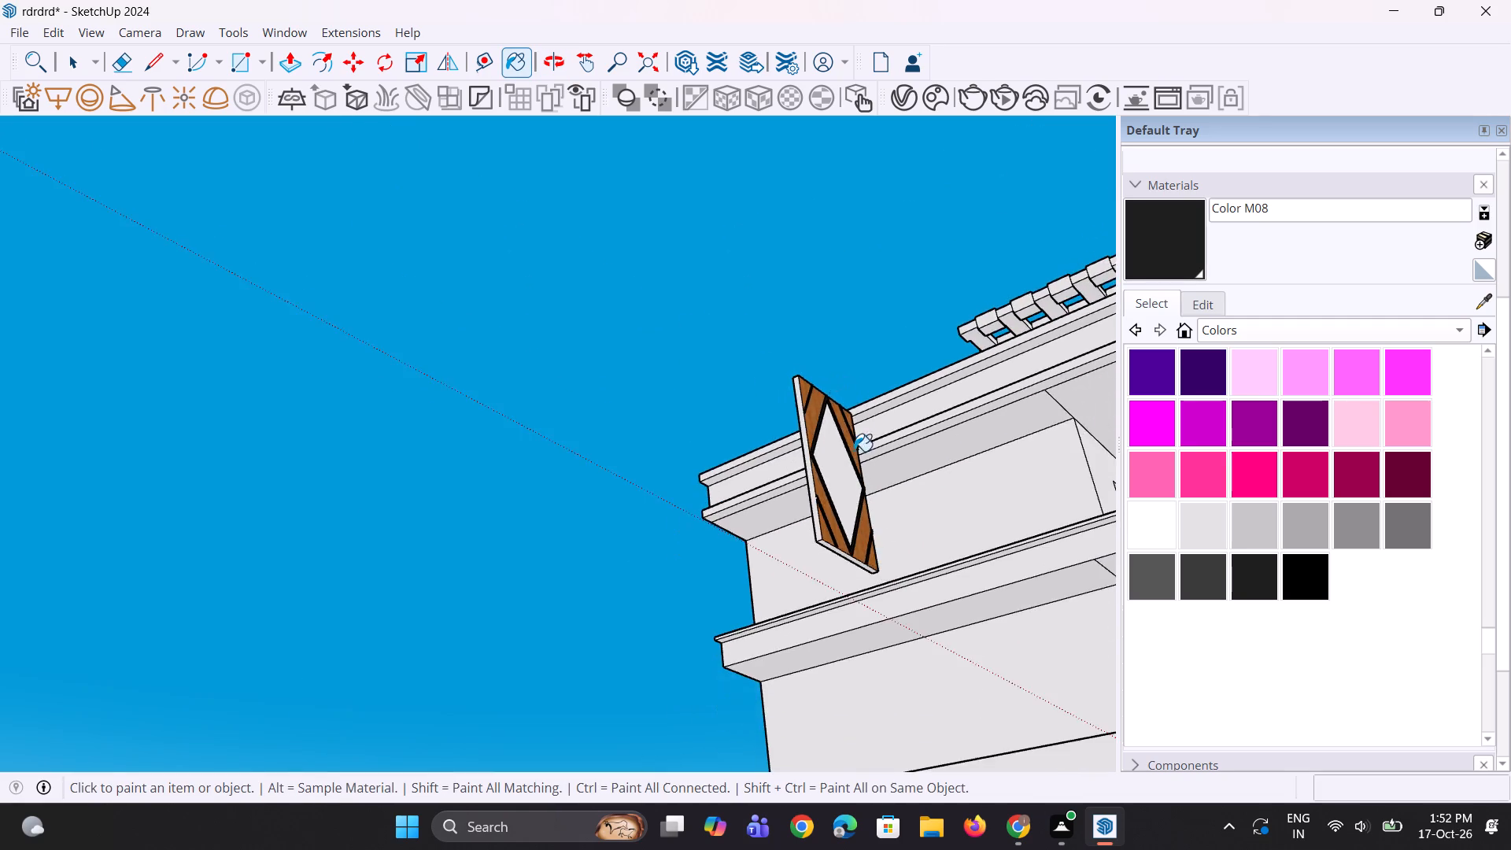
middle_drag(850, 464, 681, 592)
scroll(726, 508, down, 5)
middle_drag(762, 512, 710, 612)
scroll(658, 683, up, 6)
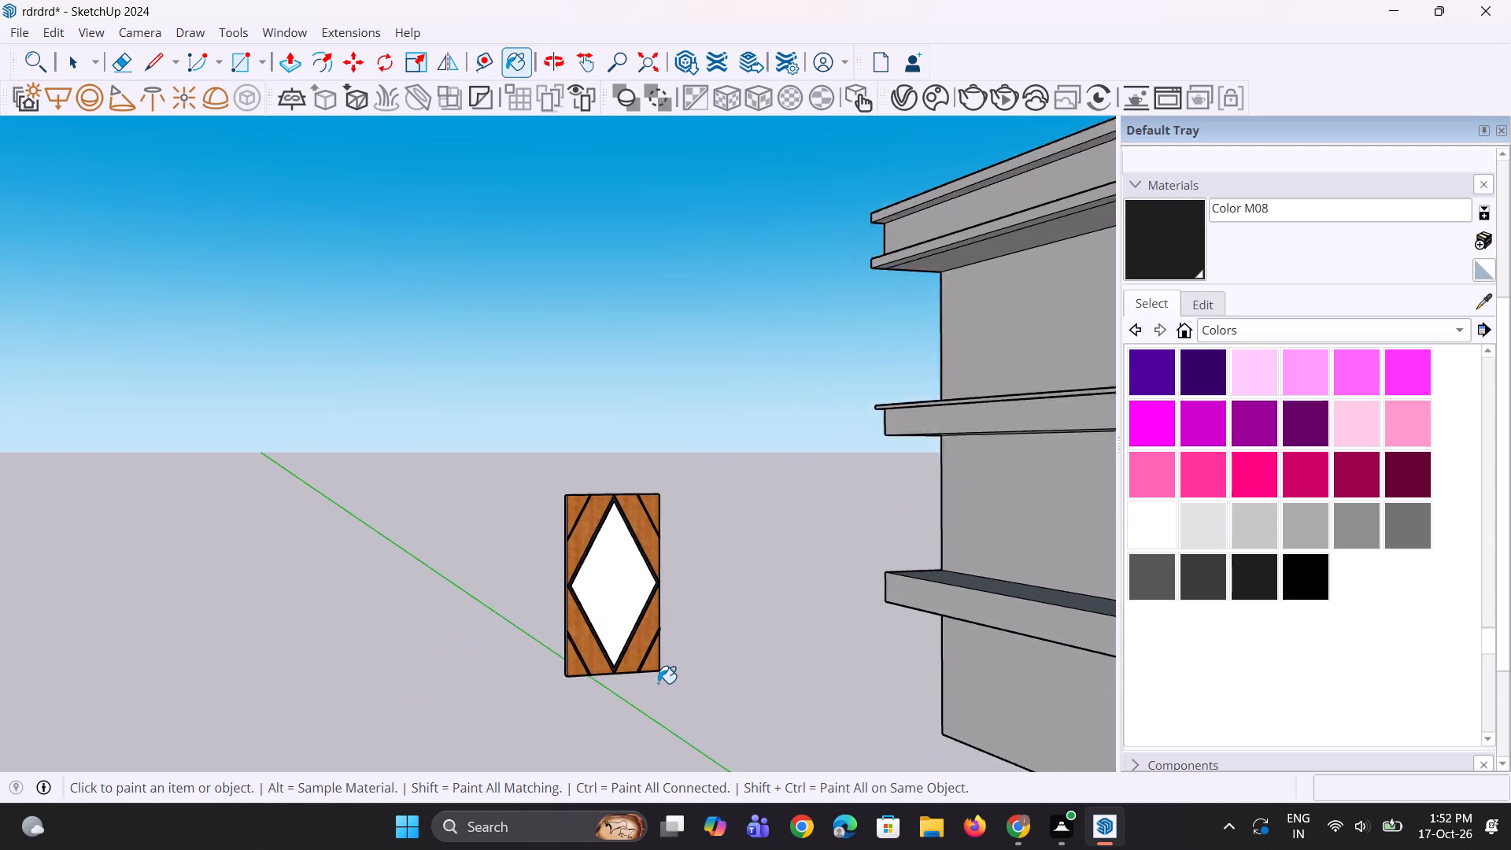
scroll(658, 683, up, 1)
key(space)
click(1482, 304)
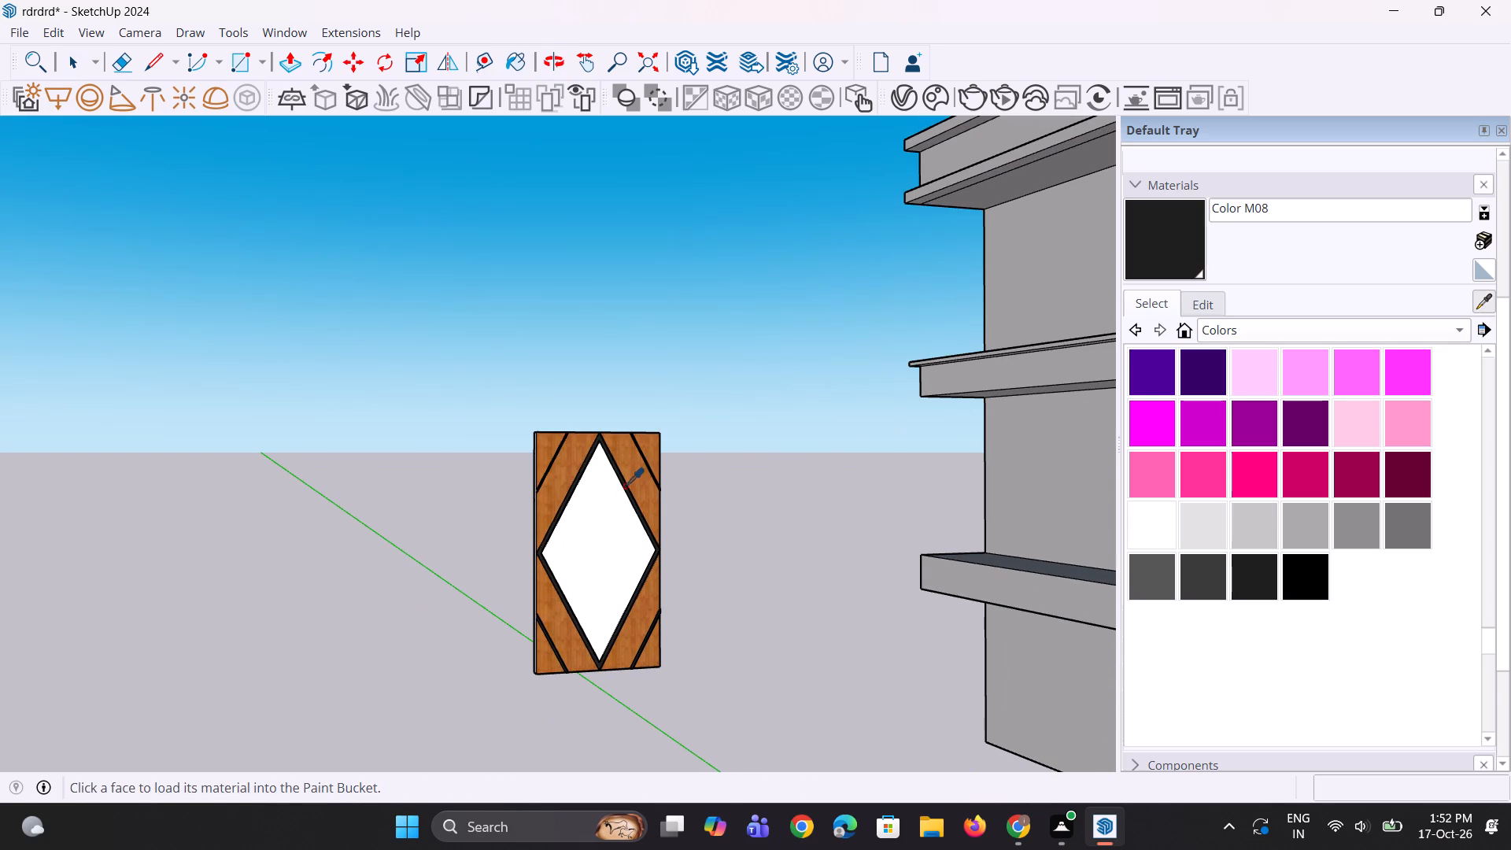
click(636, 475)
scroll(622, 503, up, 1)
middle_drag(630, 504, 1149, 493)
scroll(565, 575, up, 2)
click(565, 575)
middle_drag(565, 593, 774, 582)
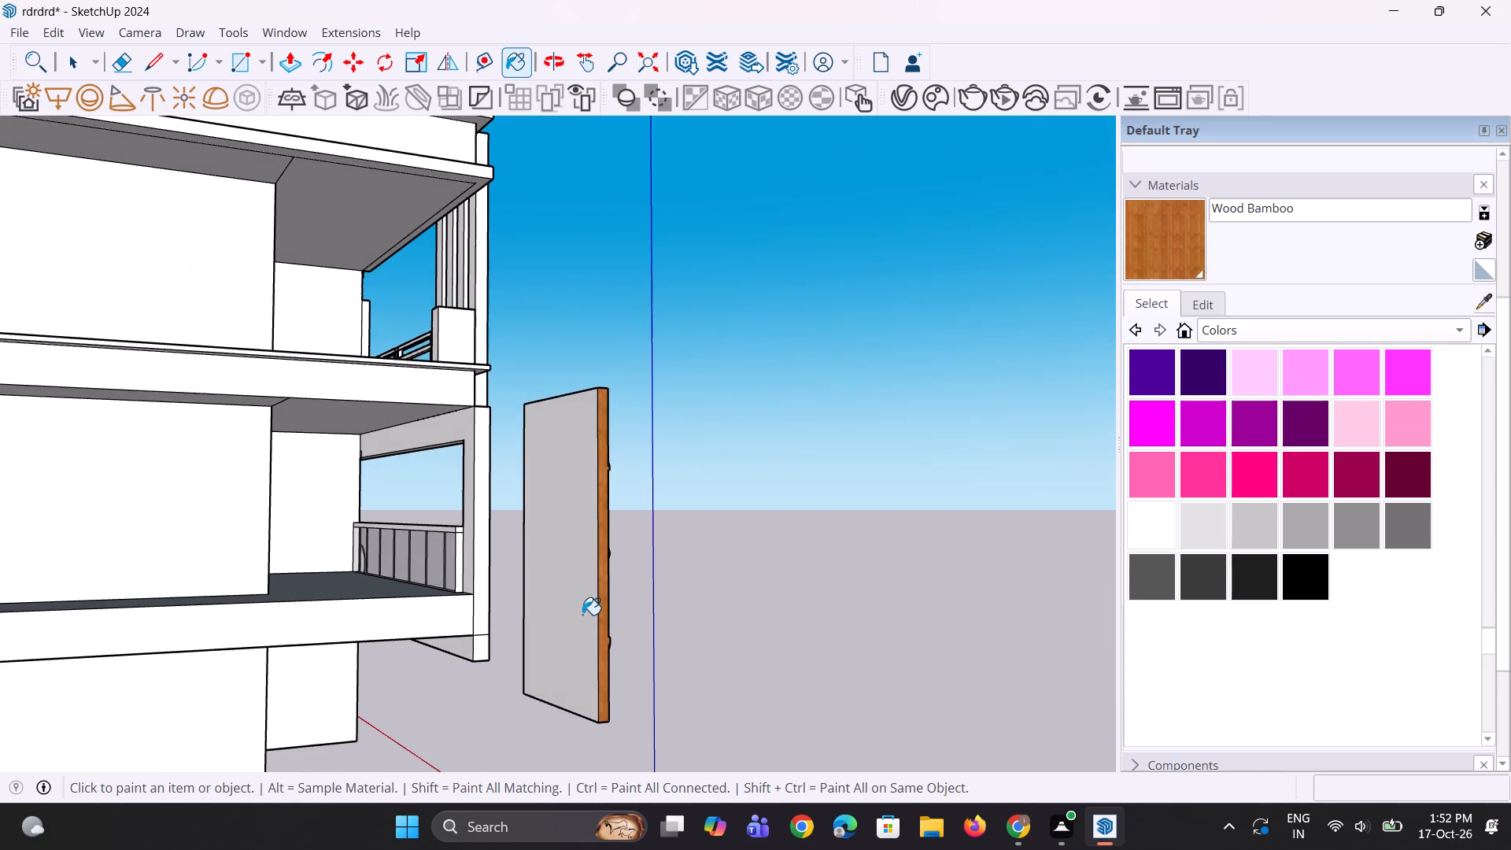
click(582, 615)
middle_drag(577, 618, 1177, 618)
middle_drag(465, 642, 611, 616)
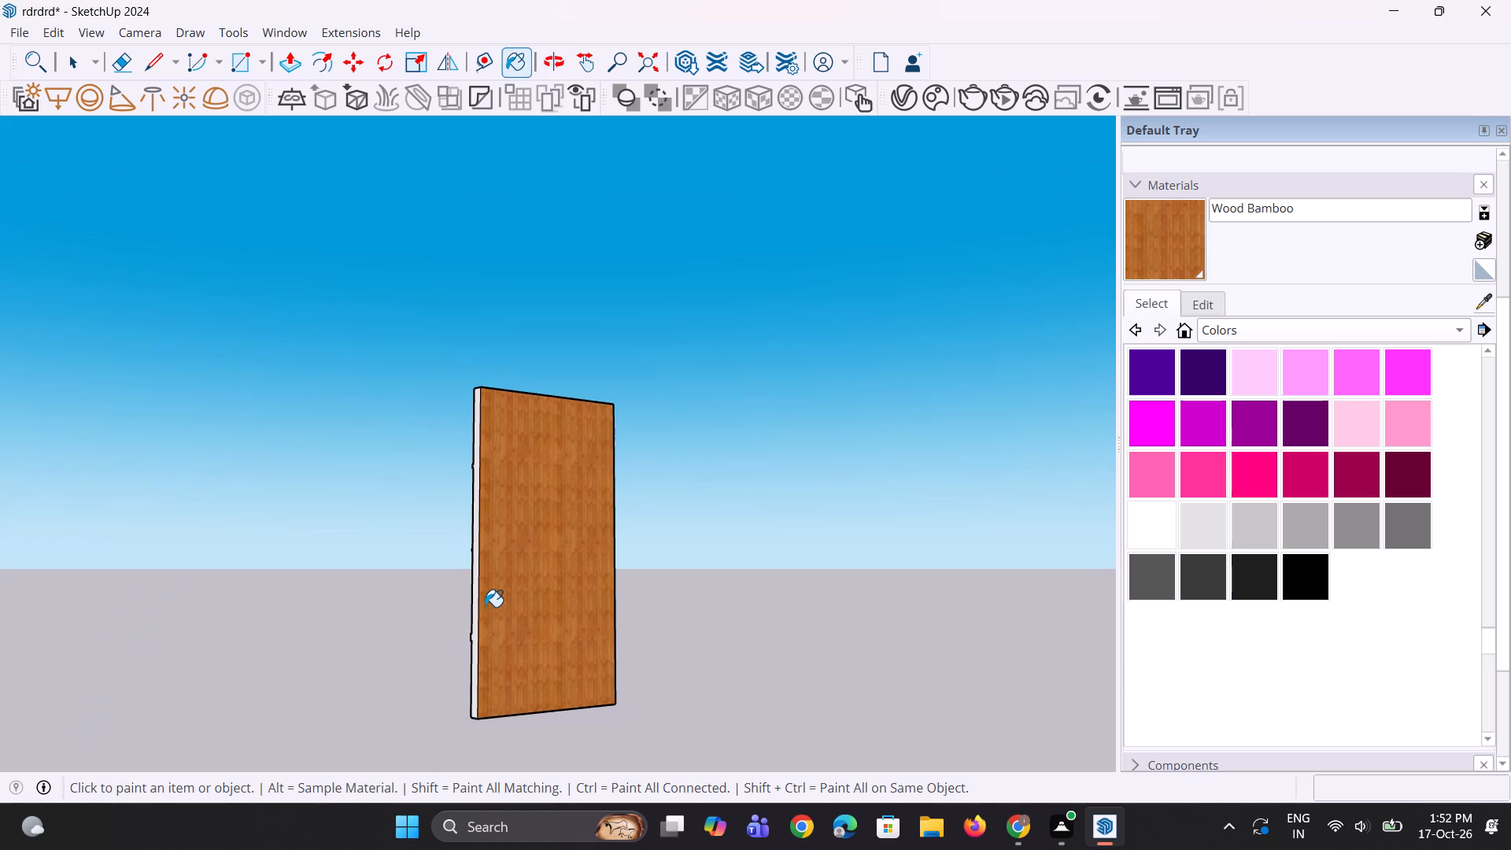
click(475, 602)
scroll(552, 602, up, 1)
middle_drag(552, 602, 224, 608)
middle_drag(704, 607, 449, 610)
middle_drag(813, 623, 459, 626)
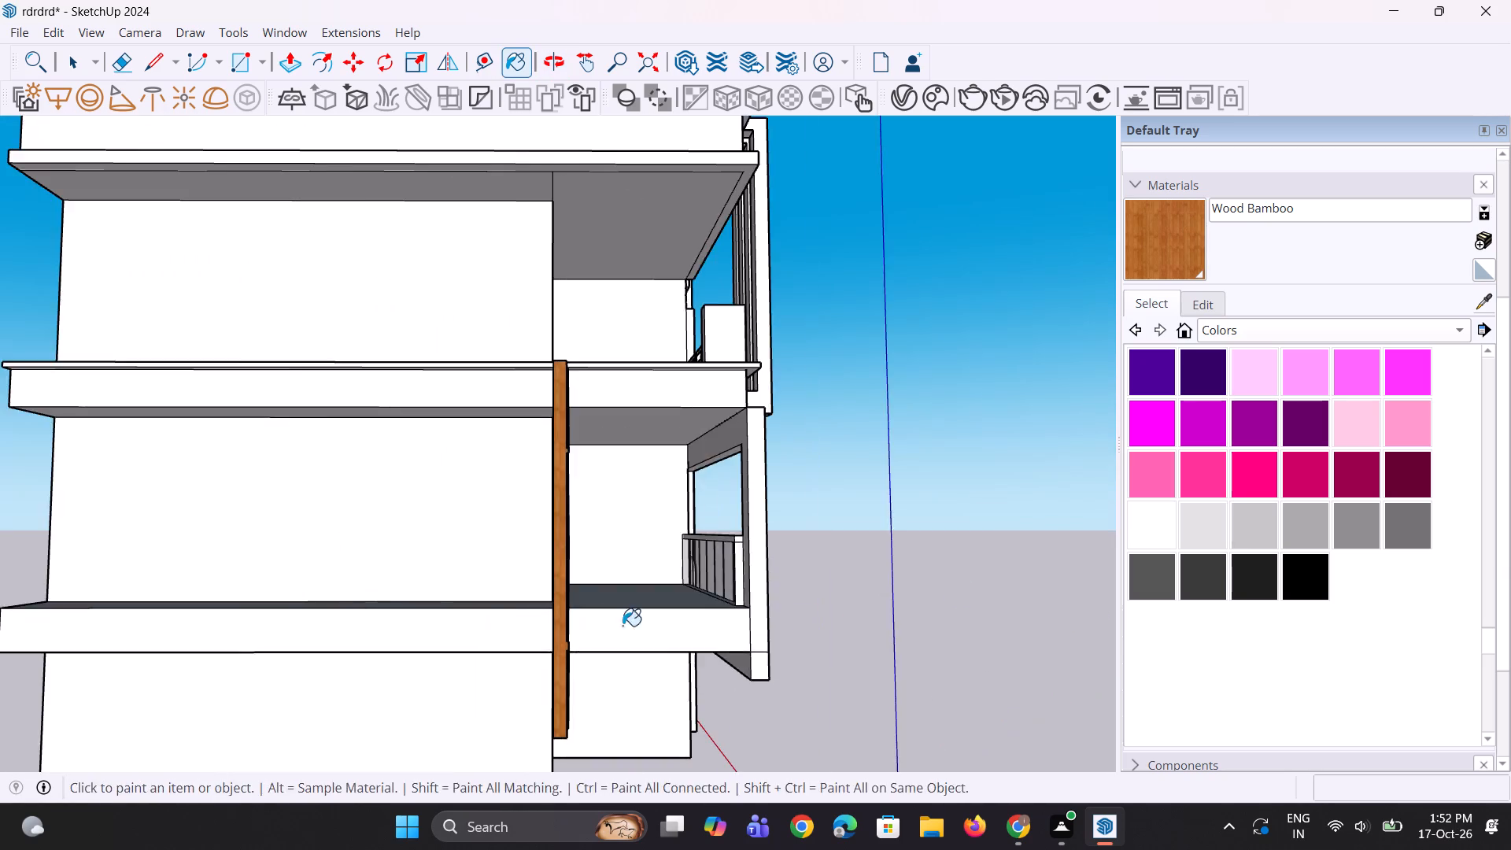
middle_drag(877, 626, 648, 619)
scroll(896, 552, down, 3)
middle_drag(896, 564, 664, 580)
Group the complete door panel, including its diamond frame and corner strips.
key(space)
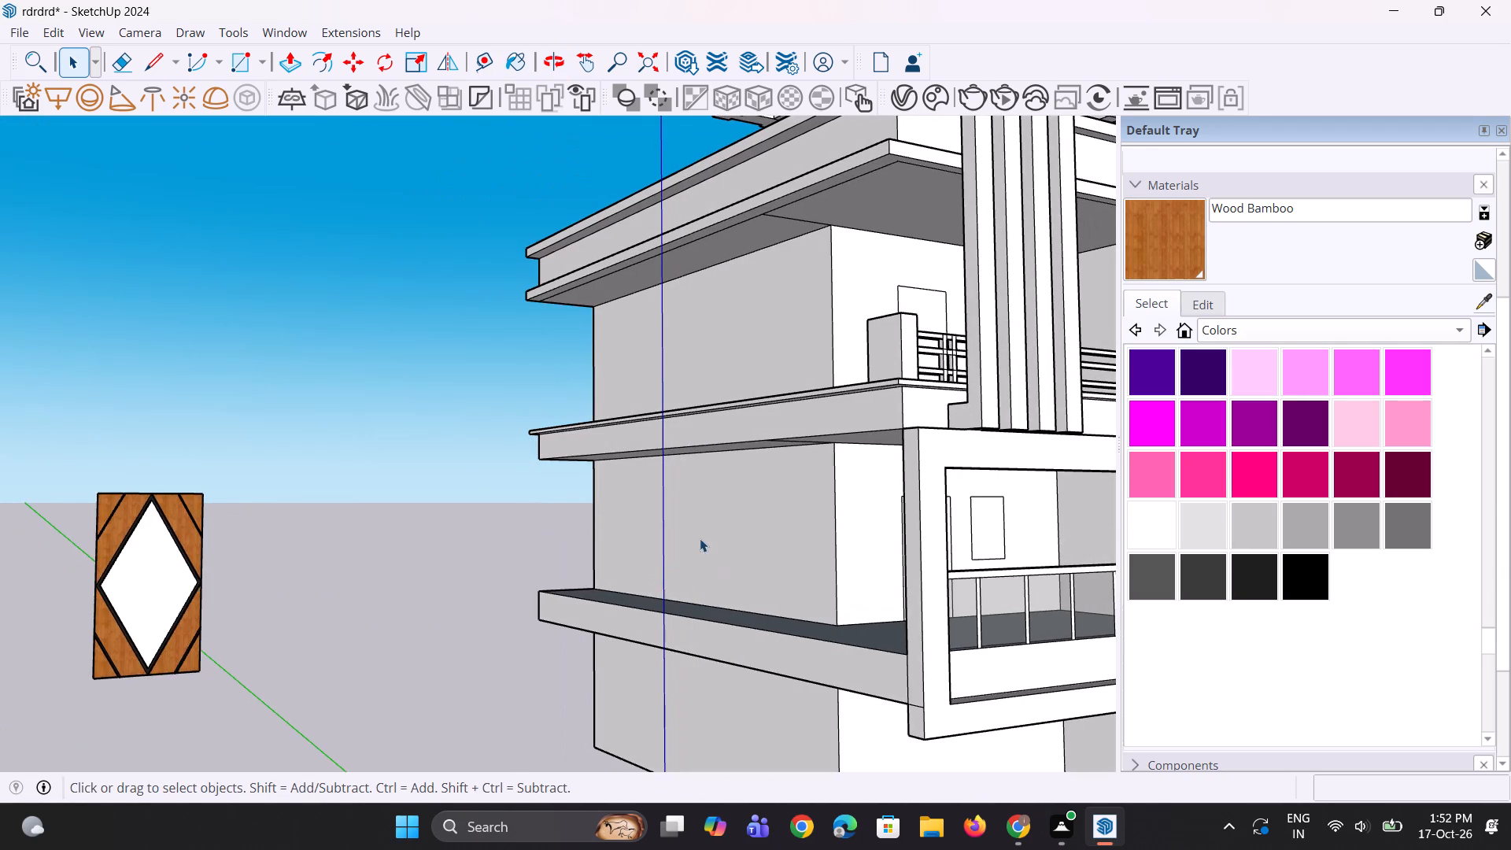
key(space)
scroll(671, 536, down, 7)
scroll(549, 554, up, 7)
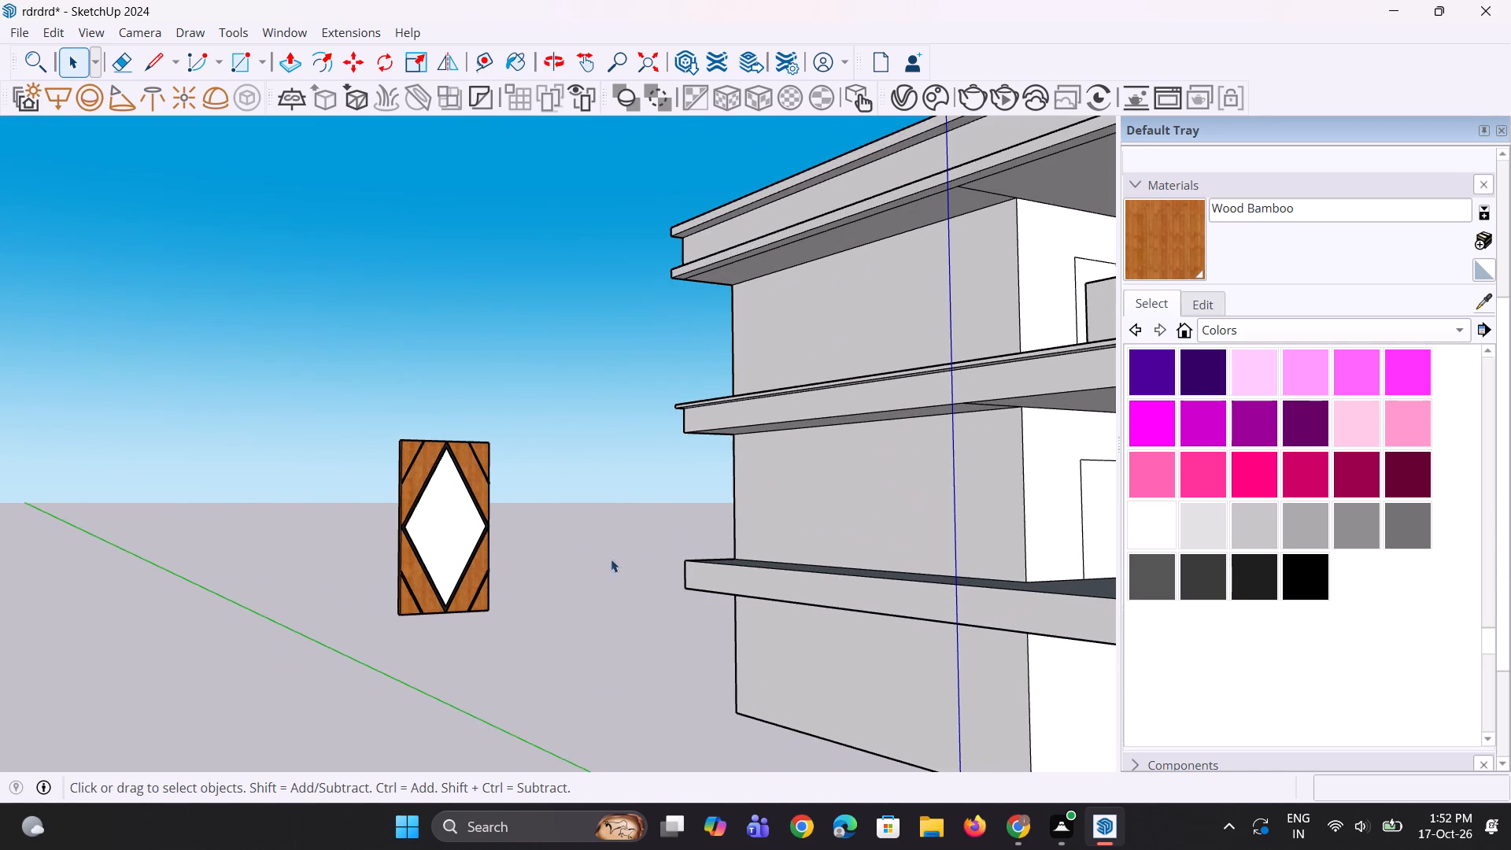
drag(377, 356, 377, 376)
drag(377, 376, 586, 715)
right_click(471, 534)
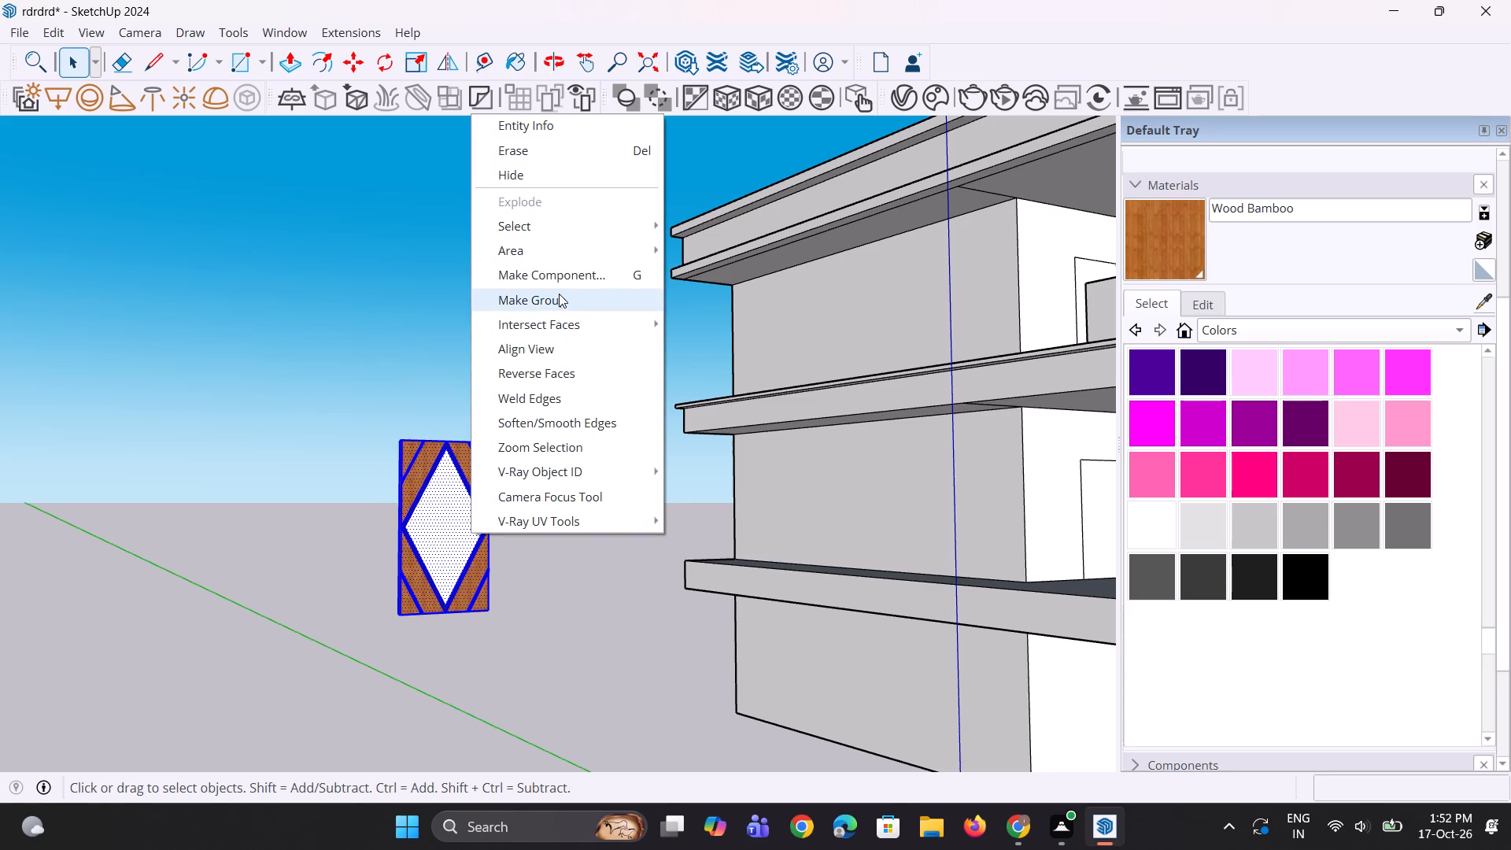
click(559, 294)
Push the lower balcony's door outline about 4' 6 3/4" into the wall and repeat the same recess on the upper balcony's door outline.
scroll(322, 542, down, 5)
middle_drag(929, 634, 667, 651)
scroll(875, 537, up, 2)
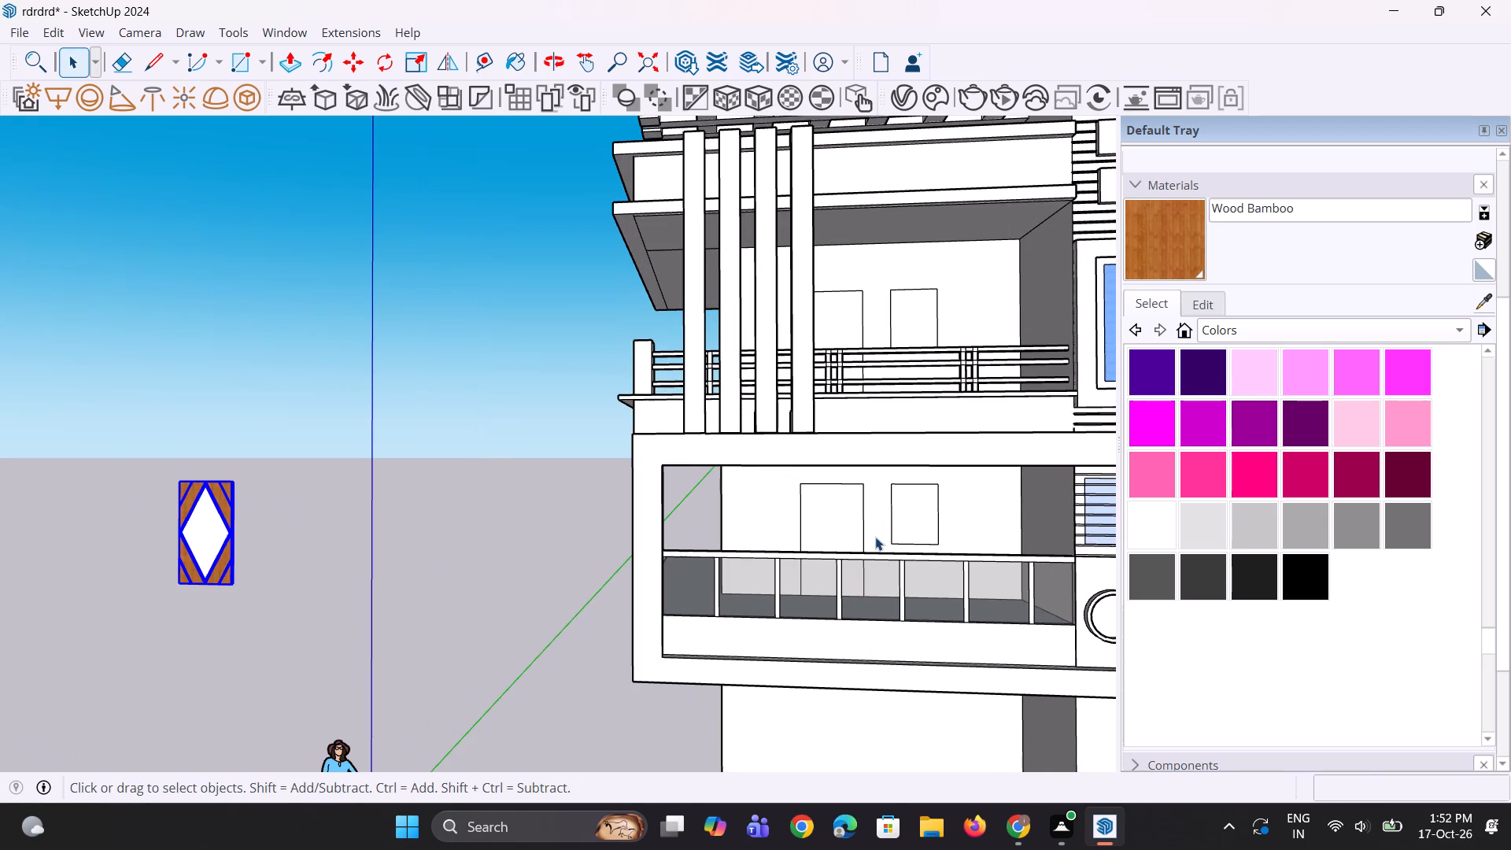
key(p)
click(848, 535)
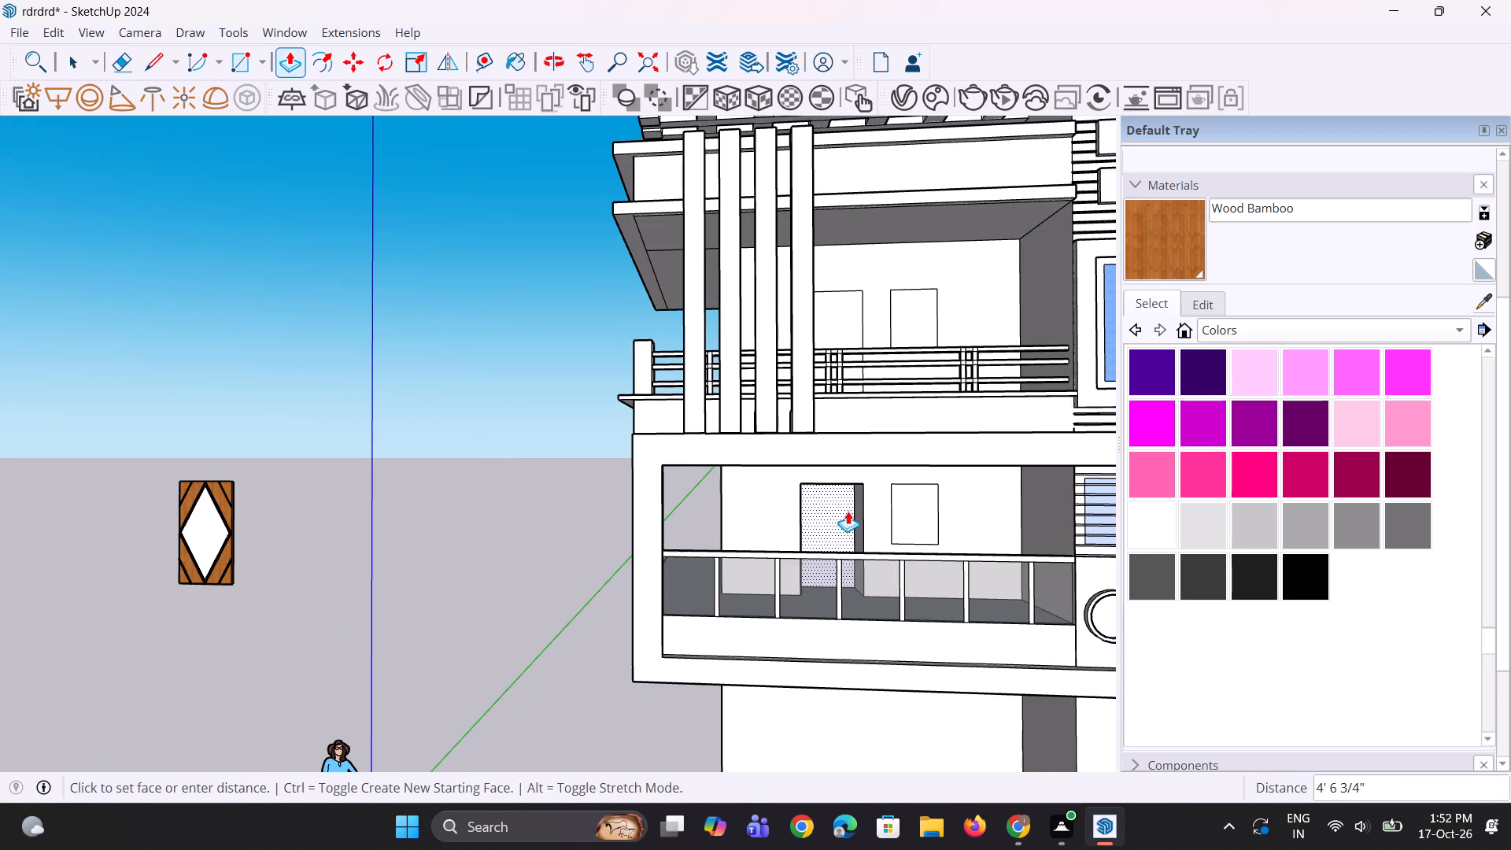
click(848, 511)
double_click(847, 346)
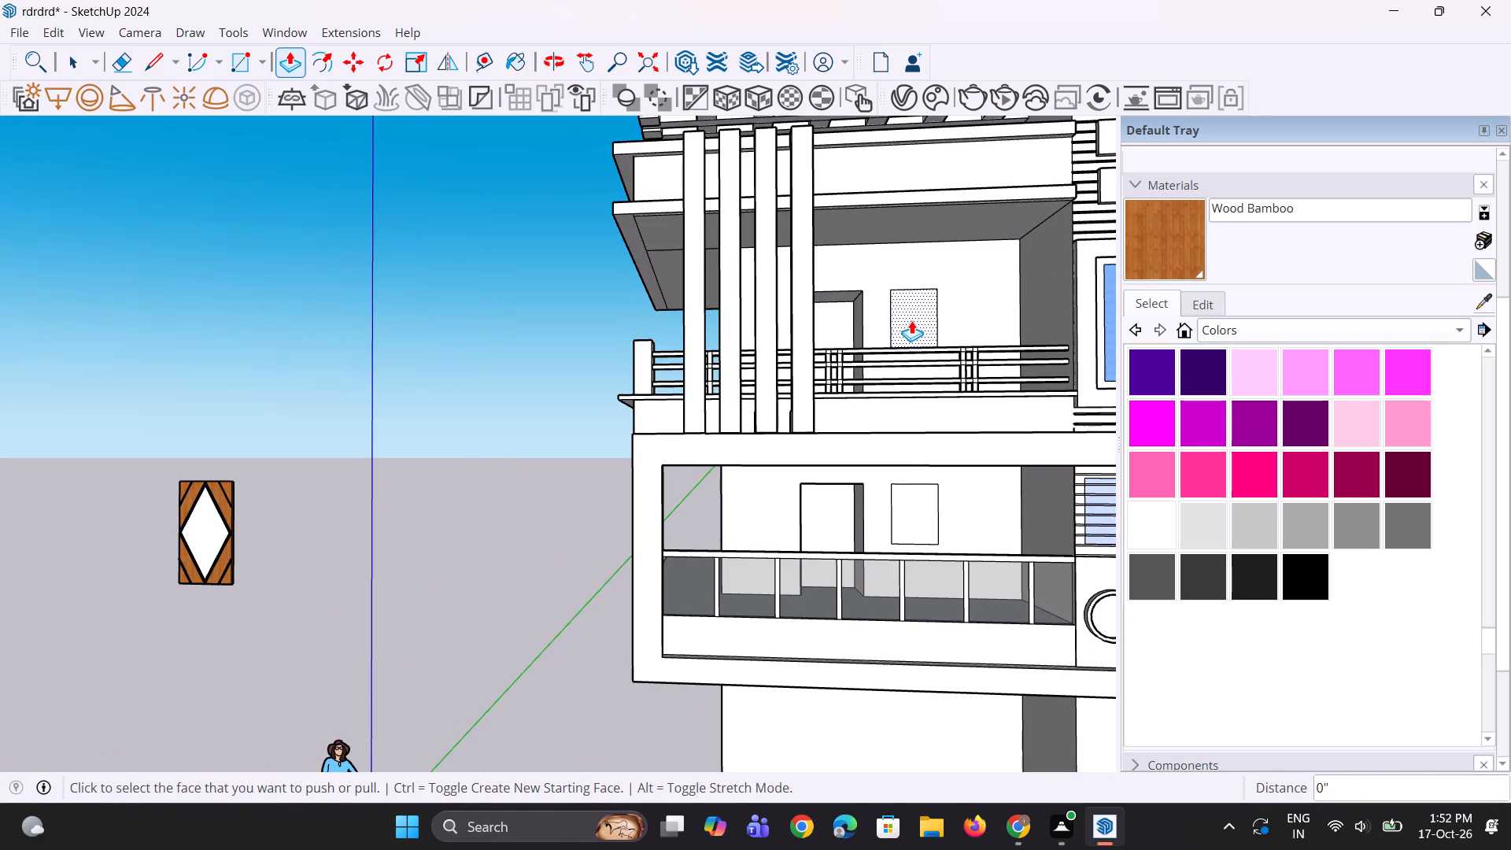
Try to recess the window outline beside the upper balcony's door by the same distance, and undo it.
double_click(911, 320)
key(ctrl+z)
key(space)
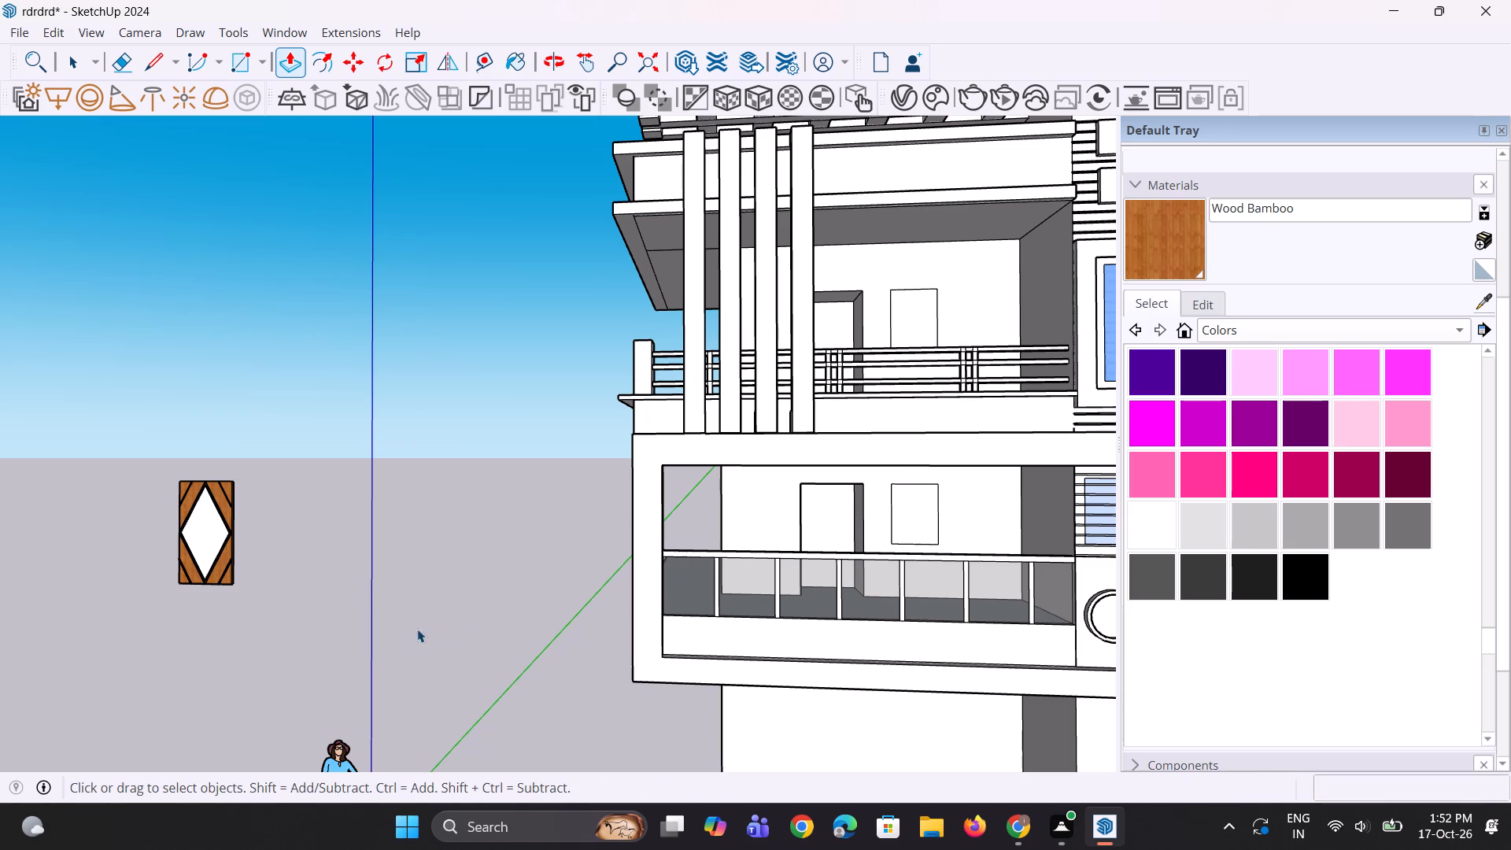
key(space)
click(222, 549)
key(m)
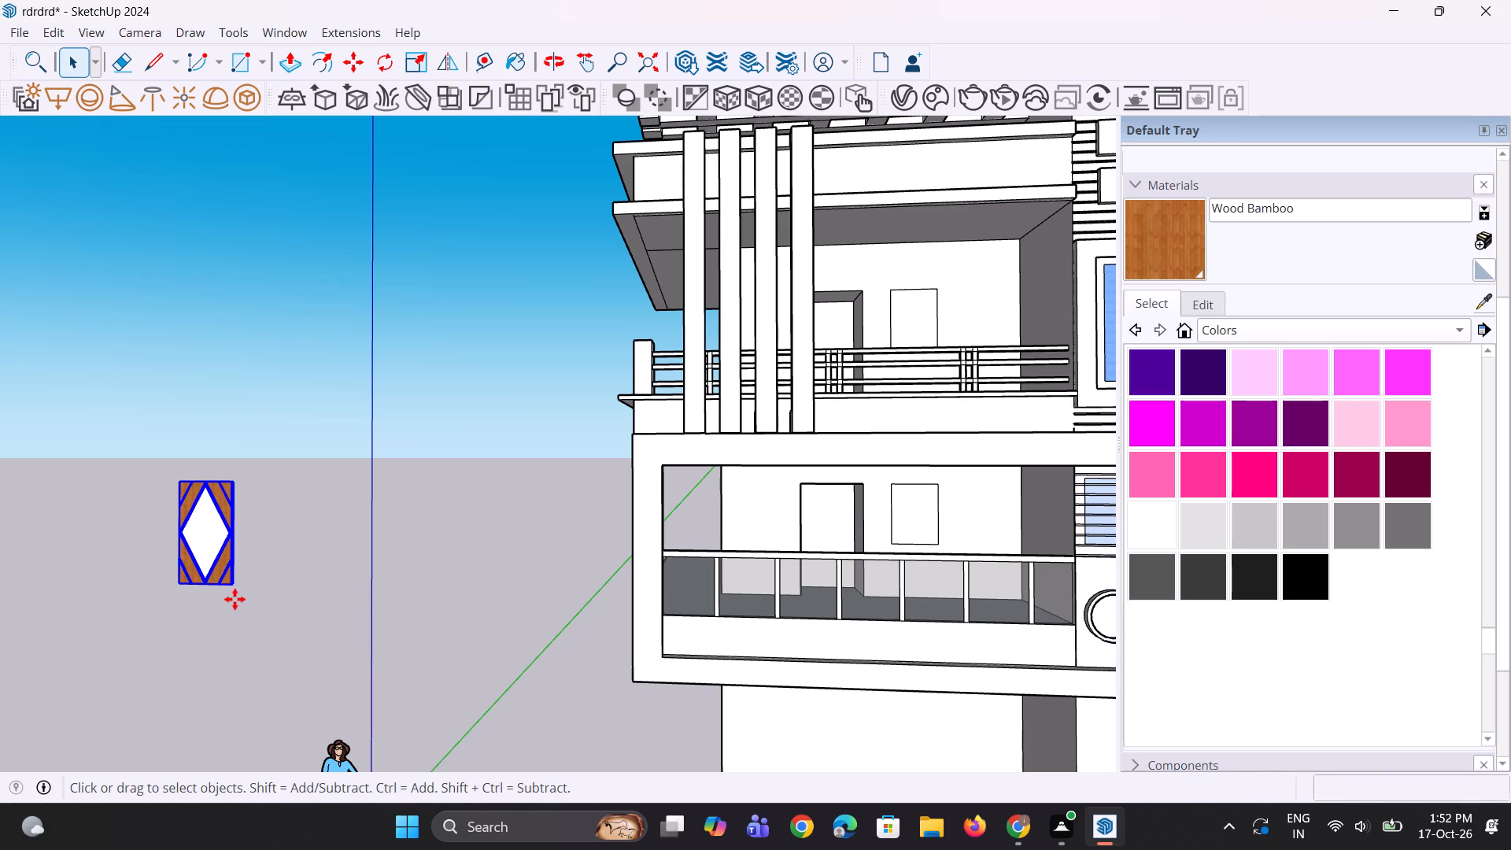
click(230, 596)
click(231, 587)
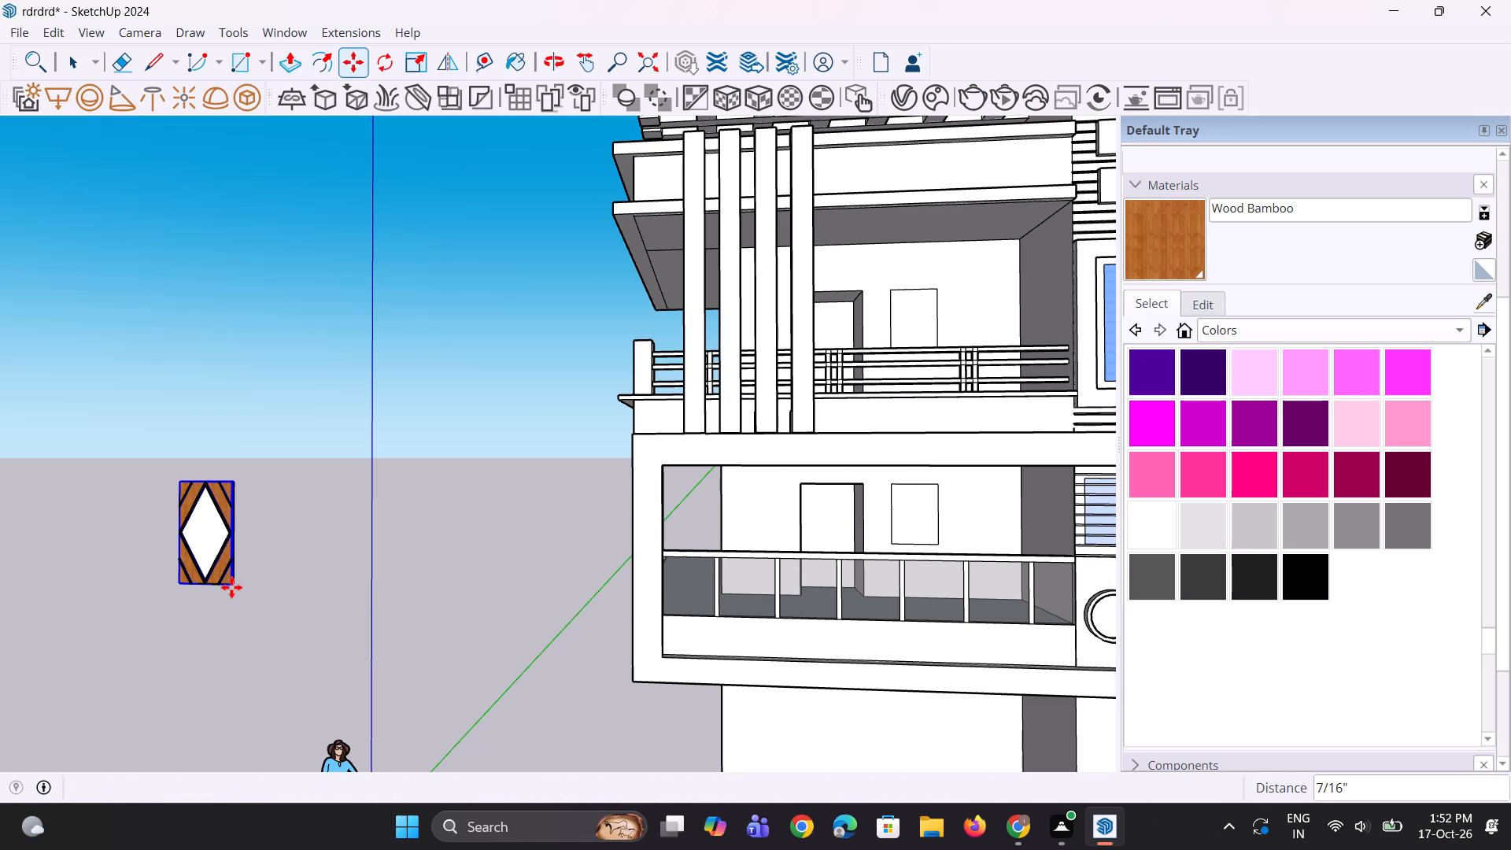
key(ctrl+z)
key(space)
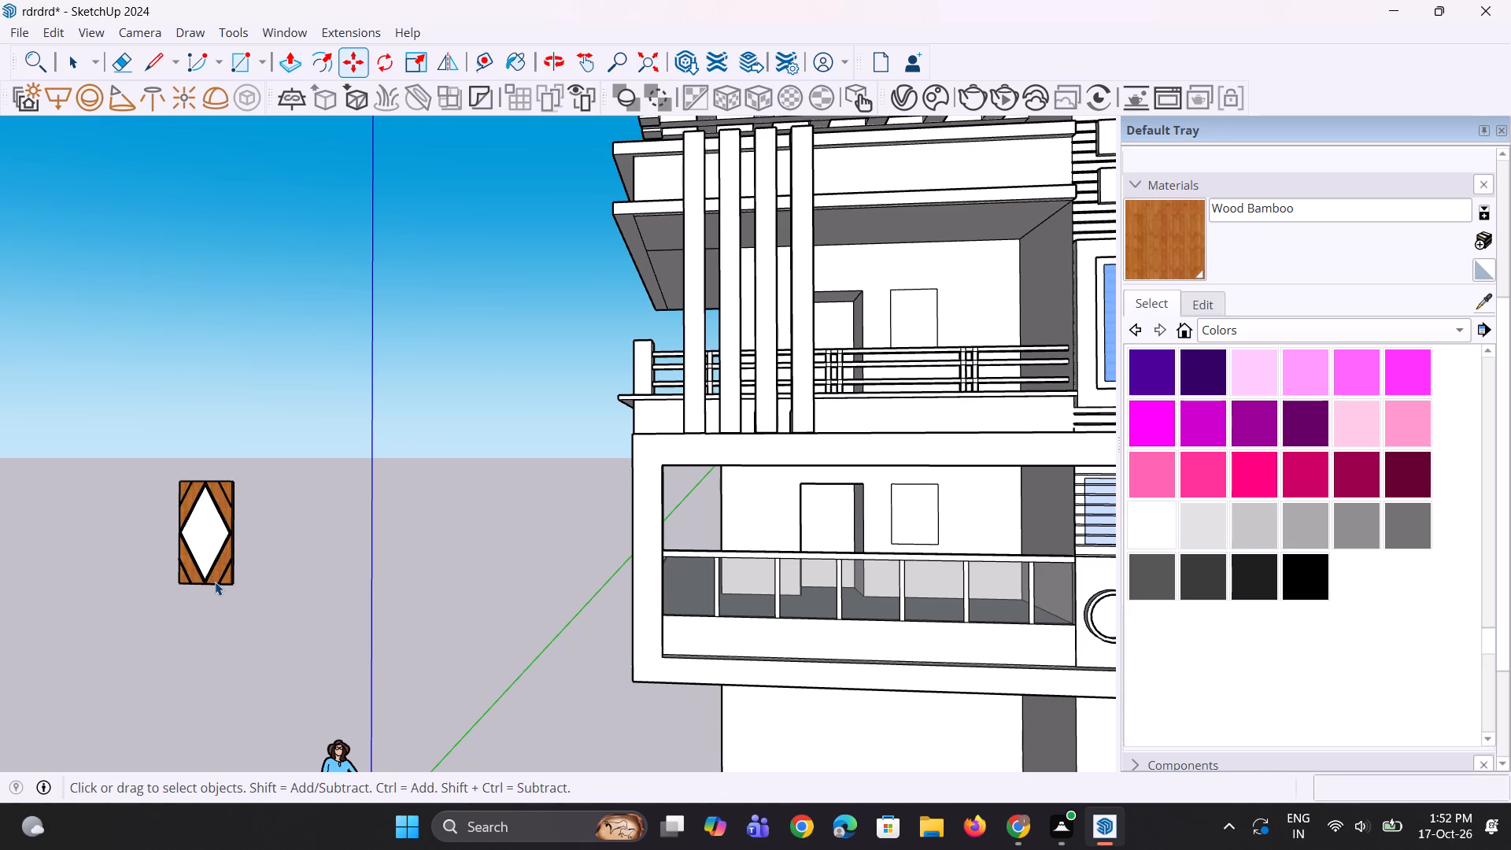
Copy the door panel by its lower-right corner about 41' 11" across into the lower balcony's door opening.
click(216, 580)
key(m)
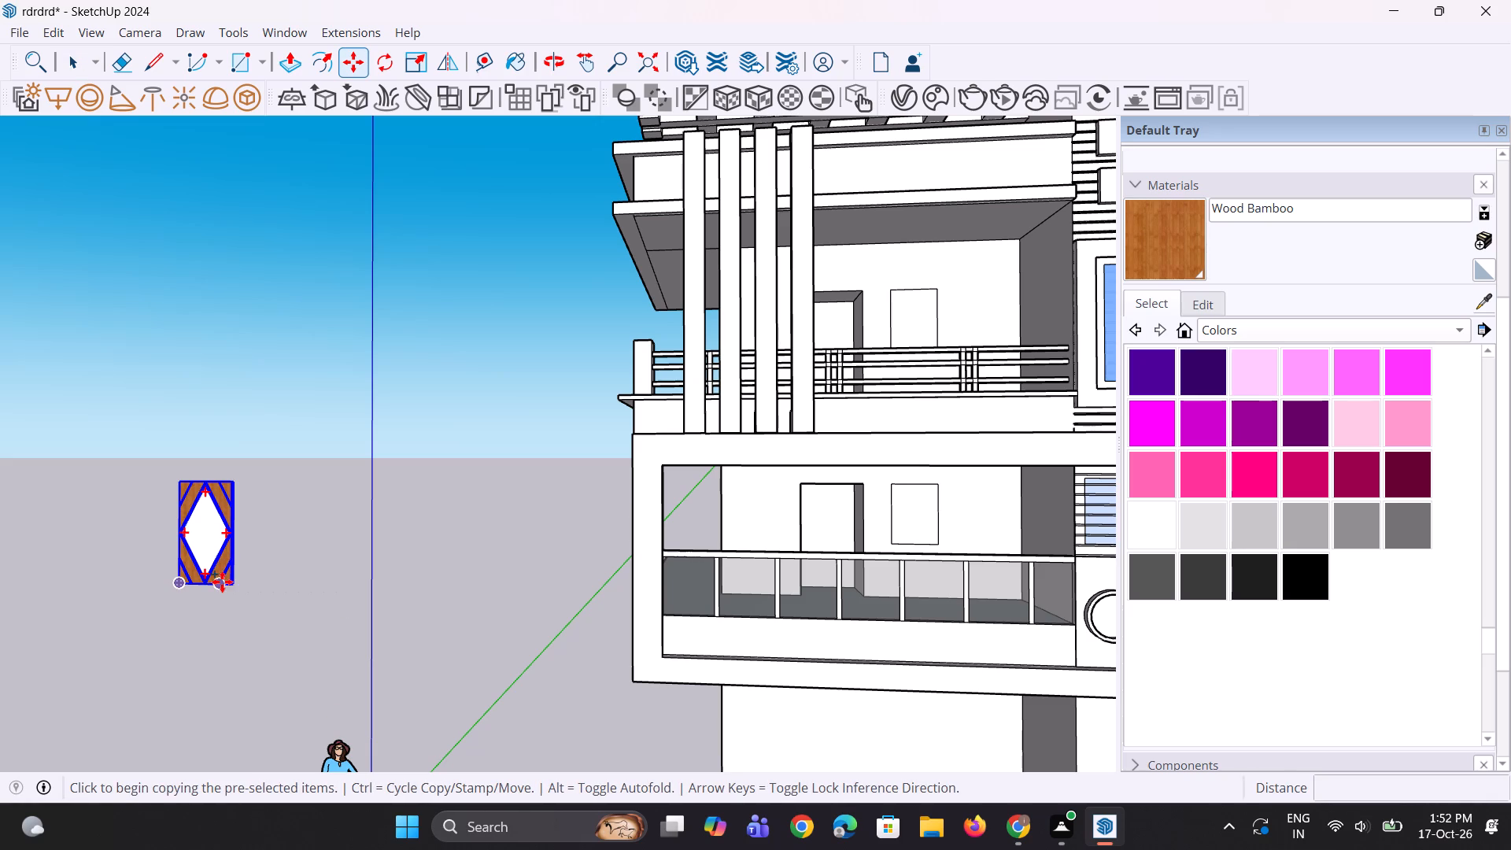
click(233, 586)
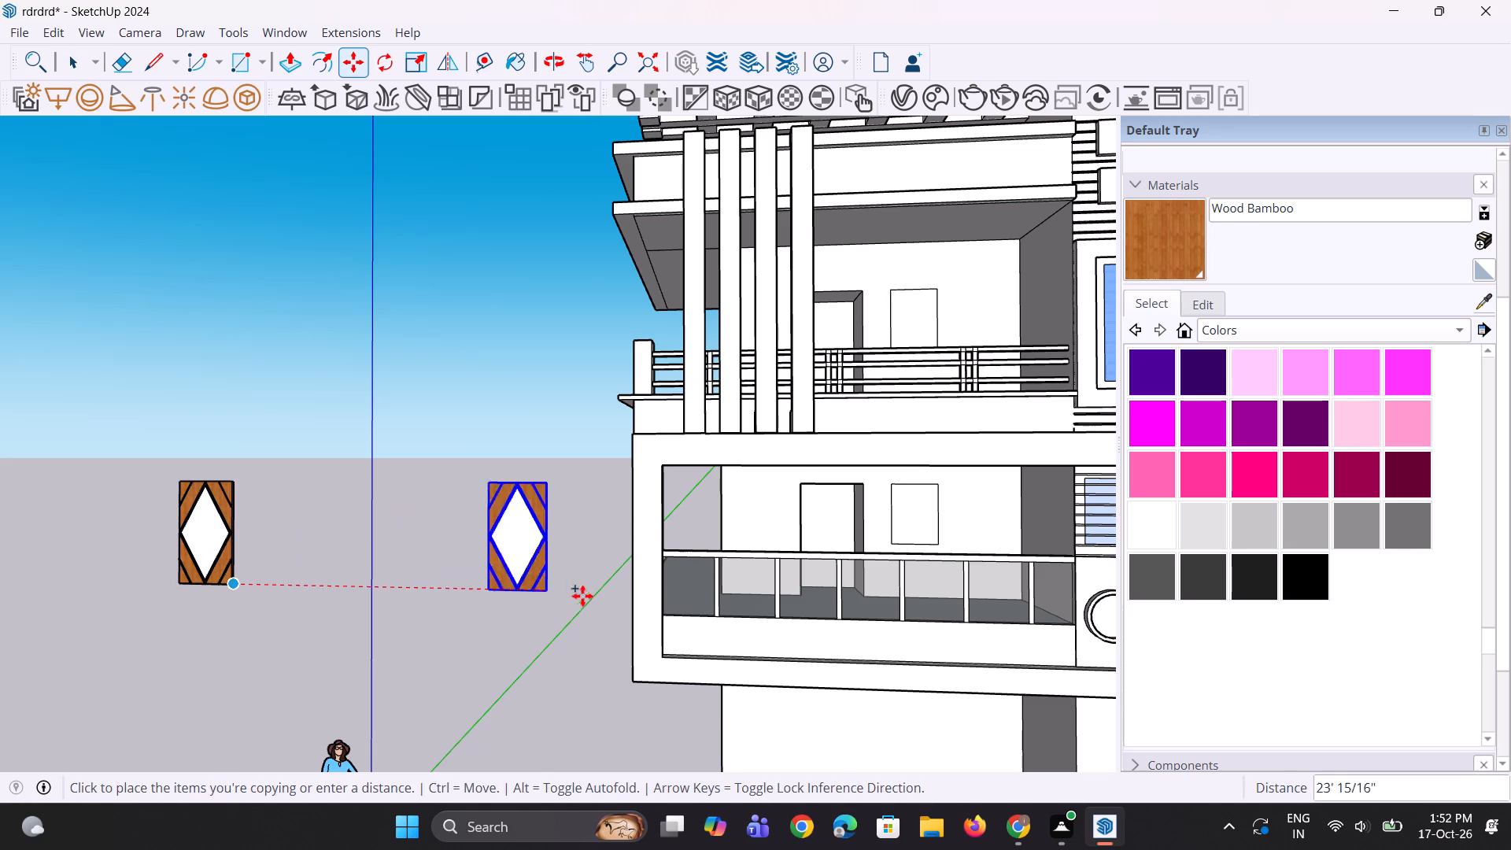
scroll(887, 591, up, 4)
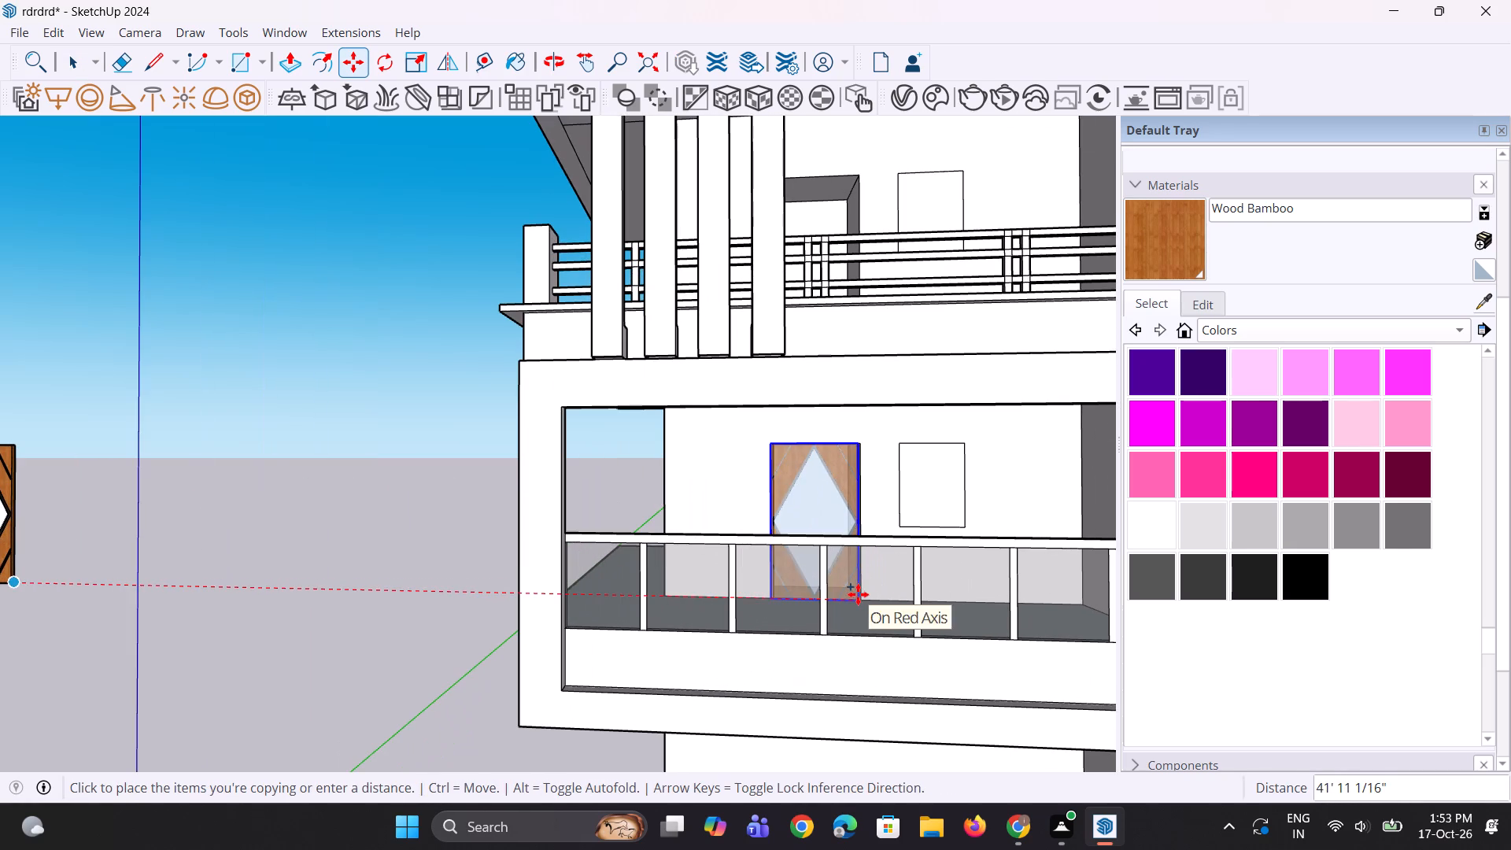
click(858, 594)
middle_drag(861, 620, 854, 703)
scroll(863, 645, down, 4)
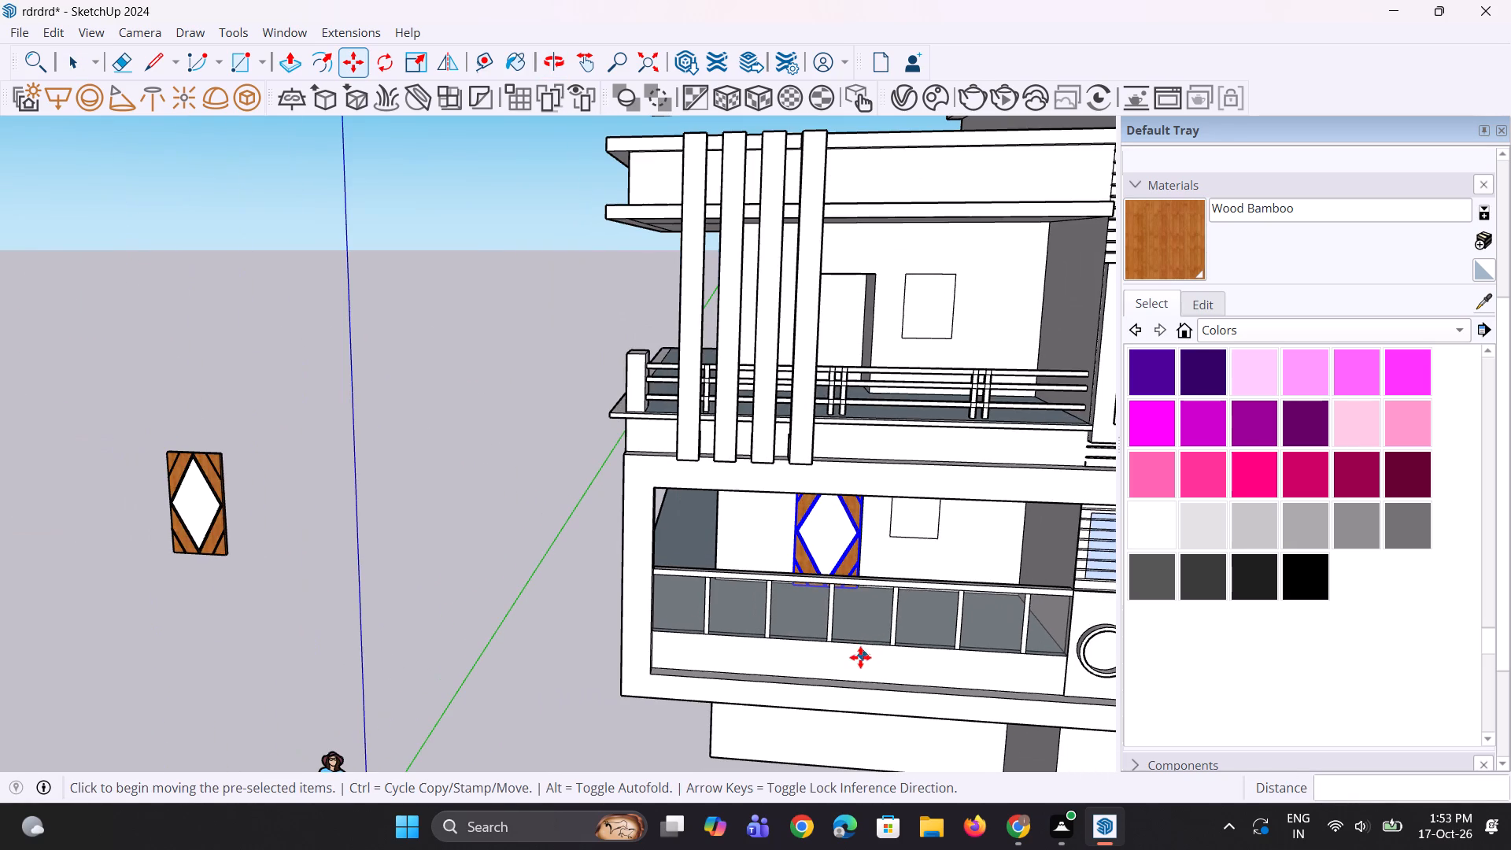
Move the original door panel by its lower-right corner about 43' 9" to the upper balcony's door opening.
key(space)
click(220, 556)
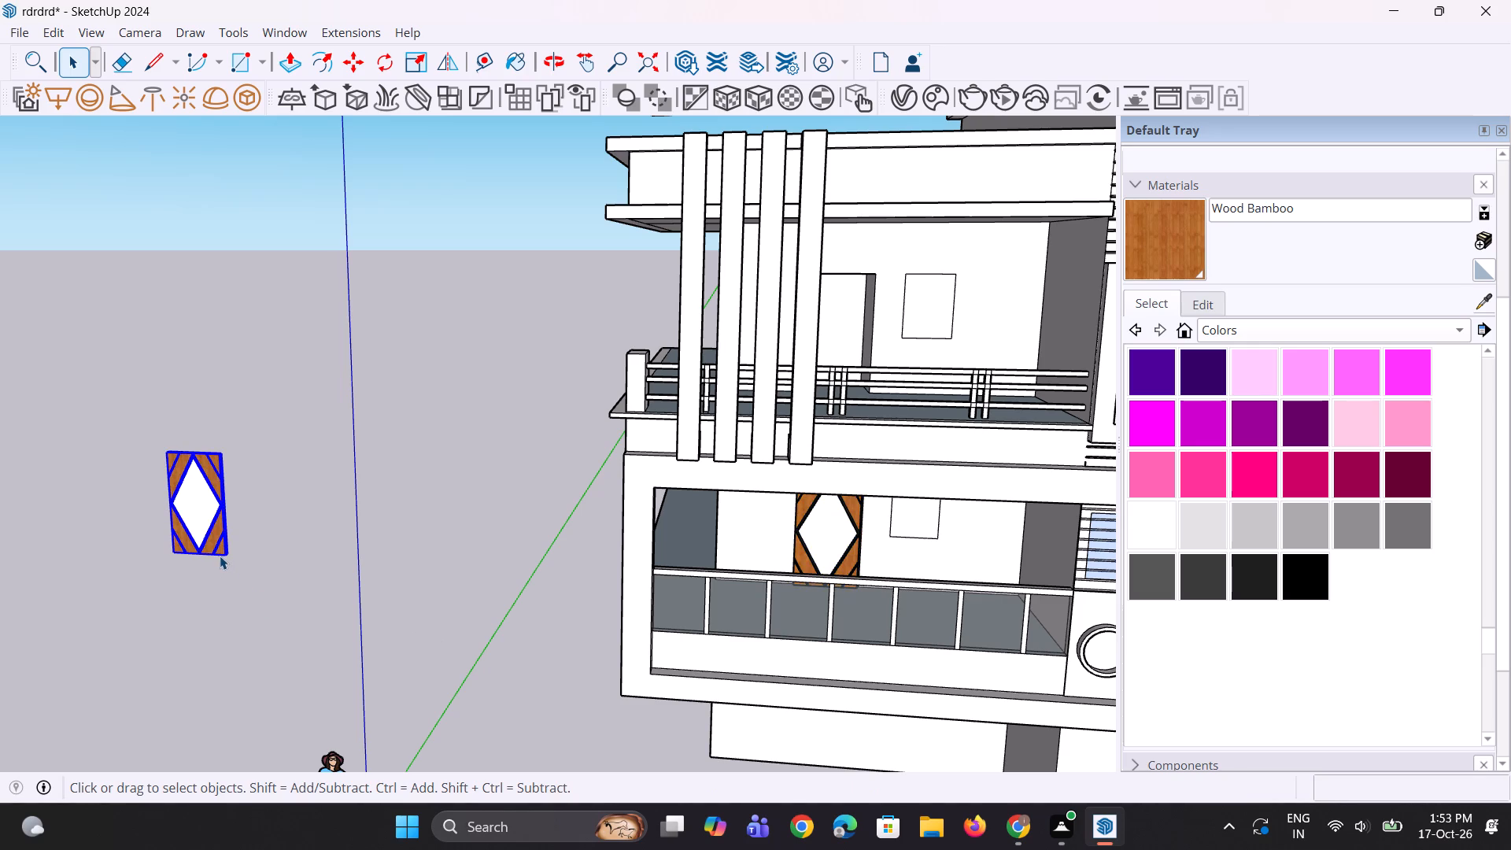
key(m)
click(227, 554)
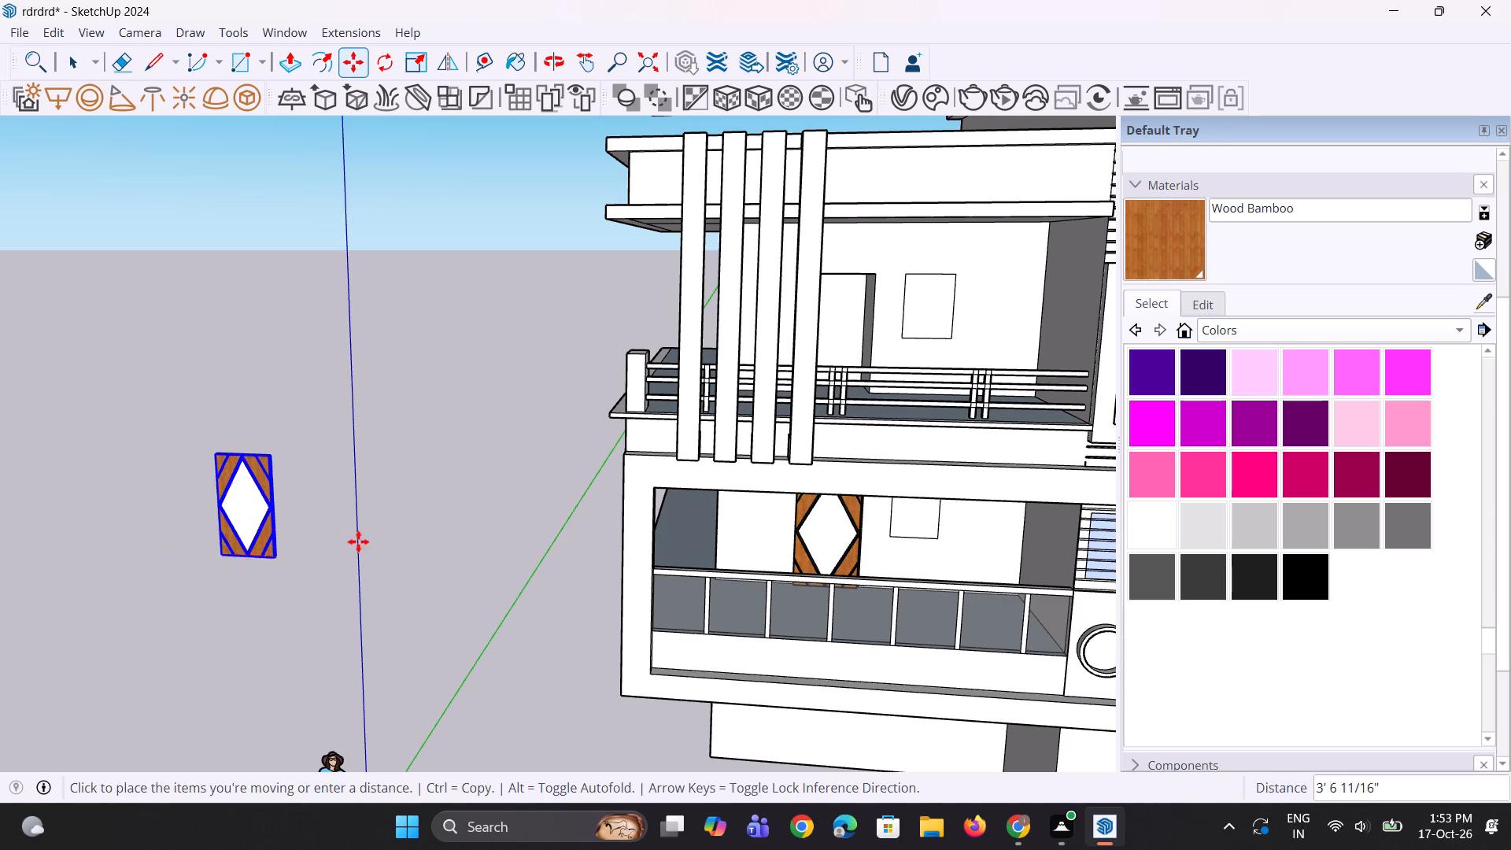
scroll(918, 394, up, 4)
middle_drag(885, 383, 856, 471)
scroll(855, 342, up, 2)
click(886, 367)
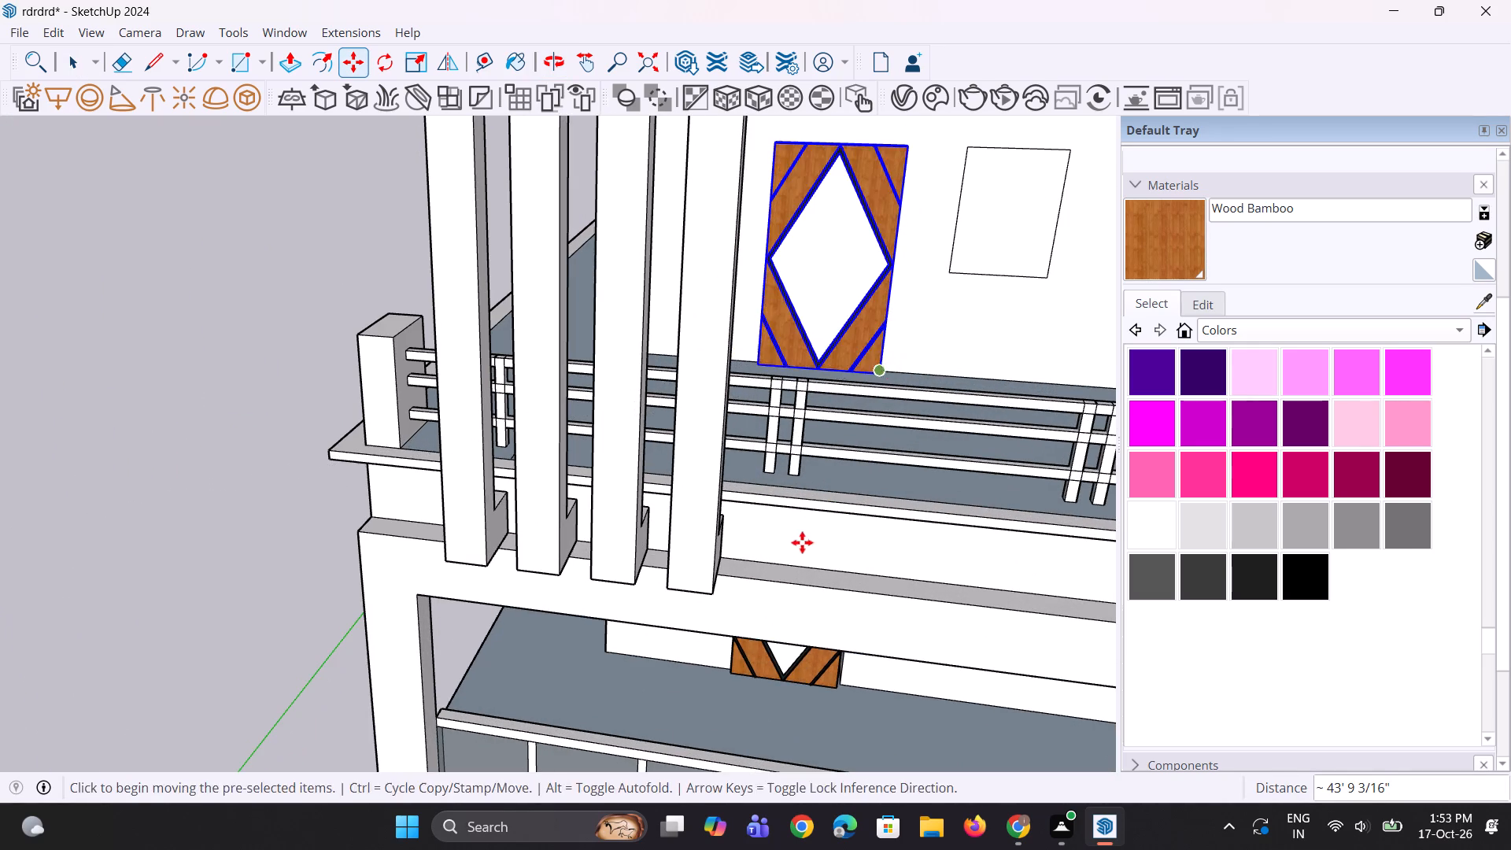
middle_drag(789, 535, 823, 417)
key(space)
key(space)
click(140, 468)
Move the upper balcony's door panel 3" back into its opening, flush with the wall face.
scroll(945, 332, down, 8)
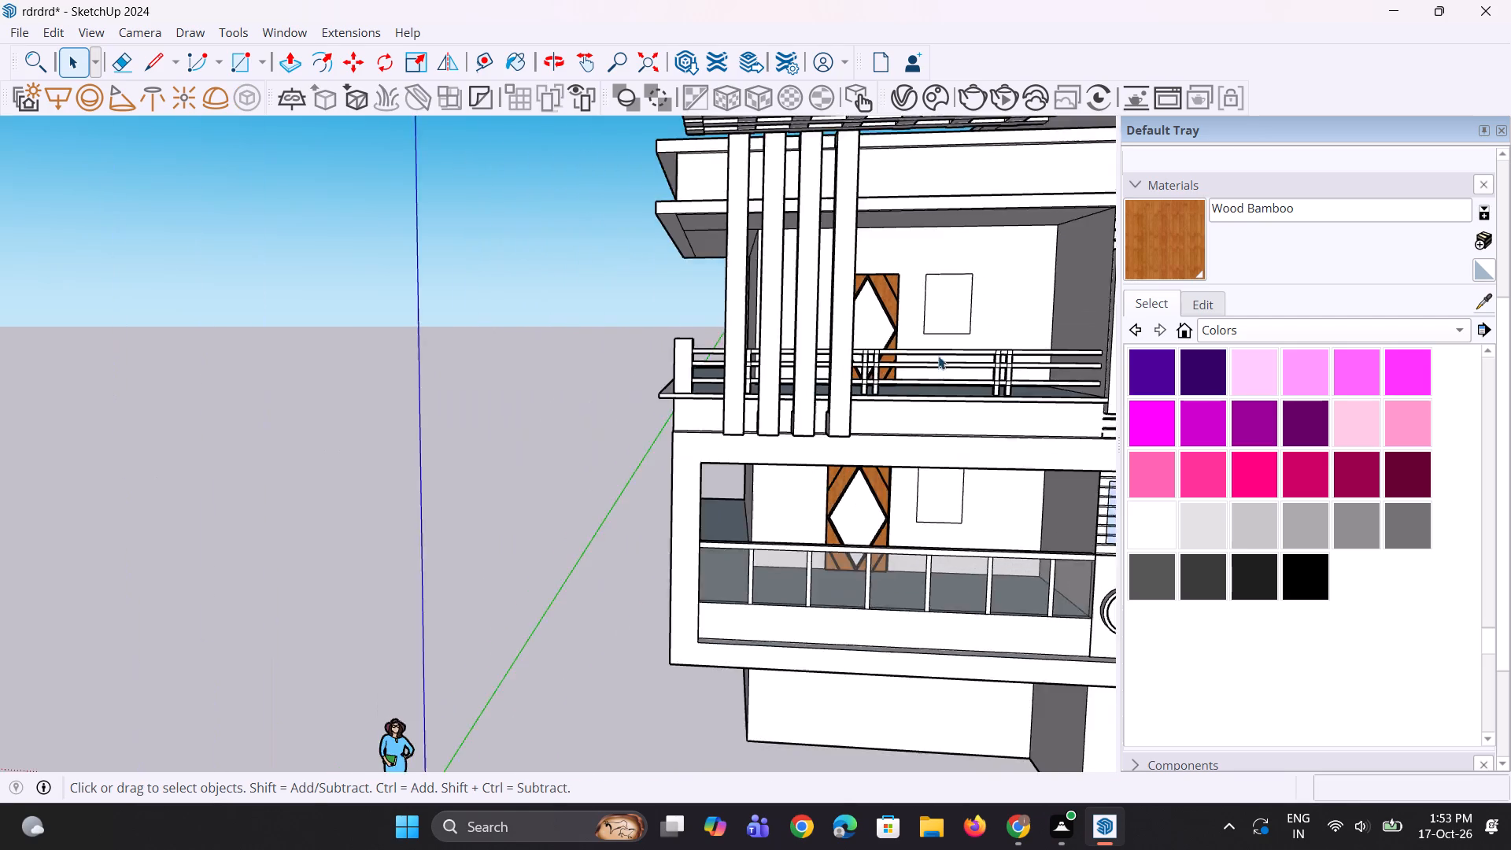
scroll(948, 431, up, 1)
middle_drag(948, 435, 480, 611)
scroll(616, 553, up, 5)
middle_drag(823, 600, 837, 596)
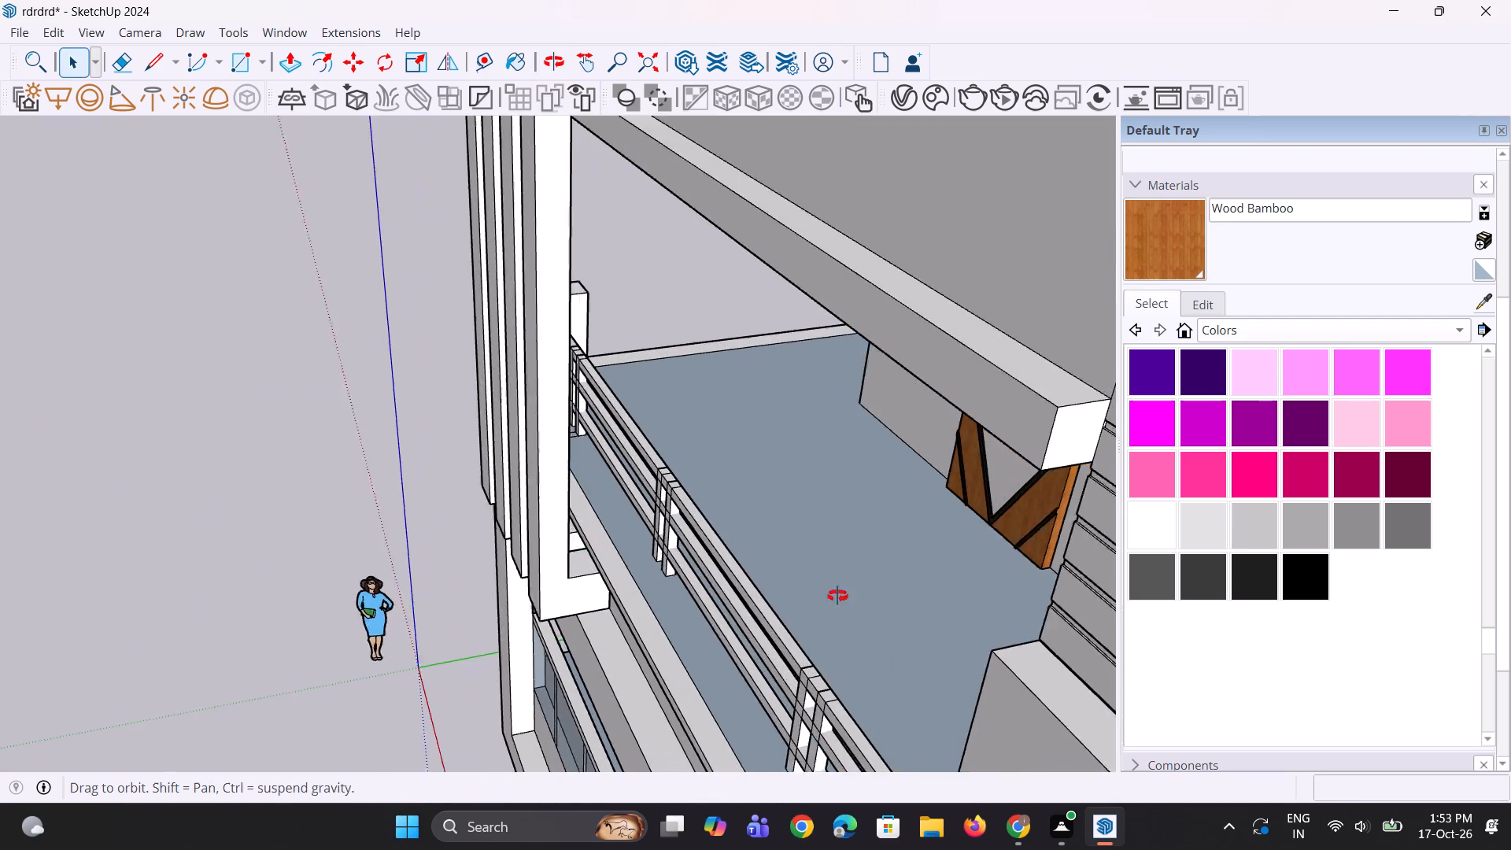
middle_drag(837, 596, 888, 494)
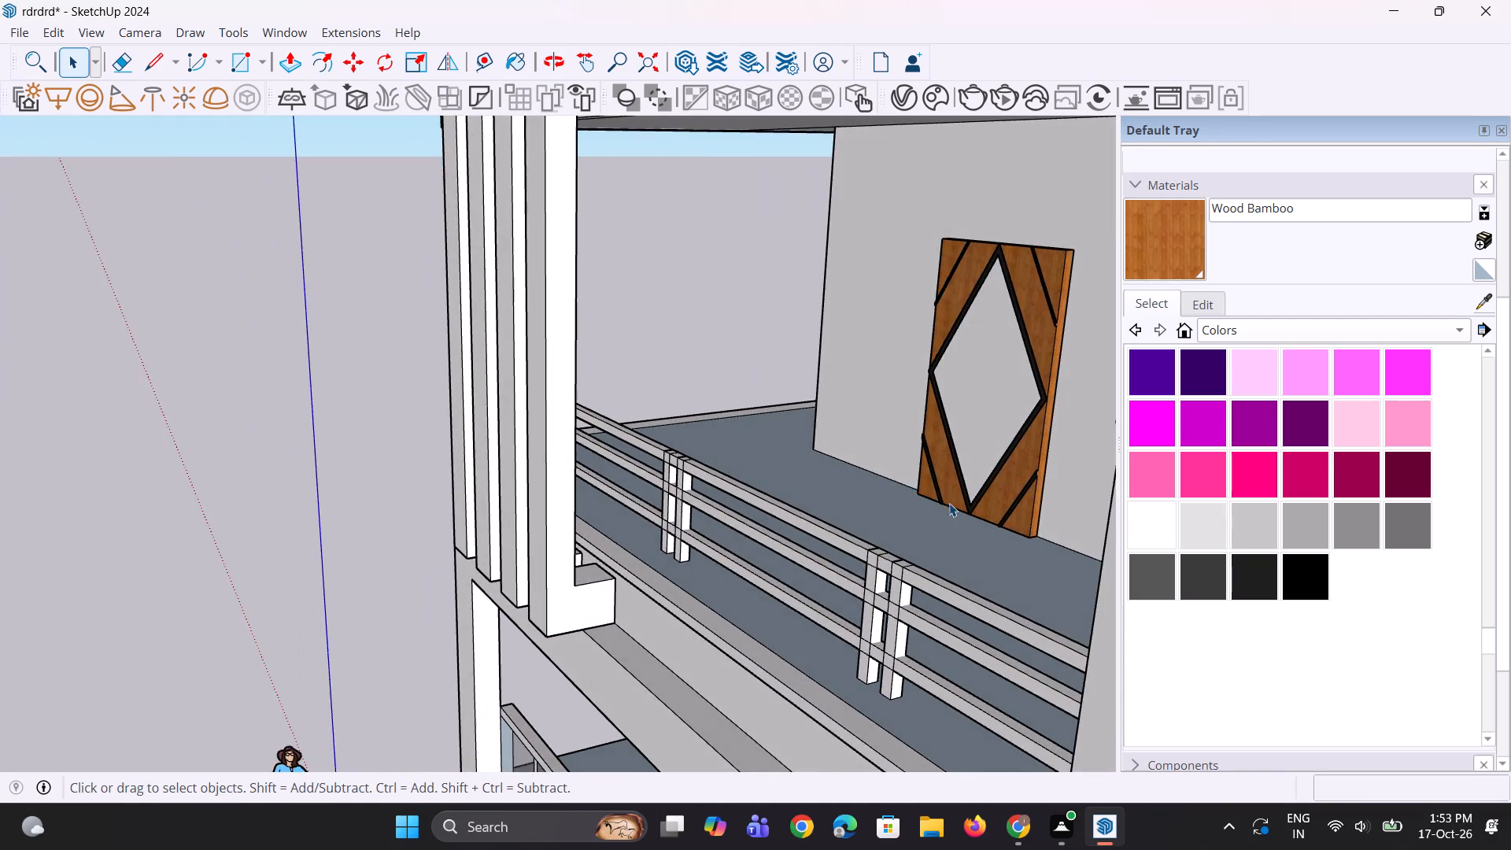
scroll(952, 514, up, 6)
click(1040, 530)
scroll(1069, 541, up, 3)
key(m)
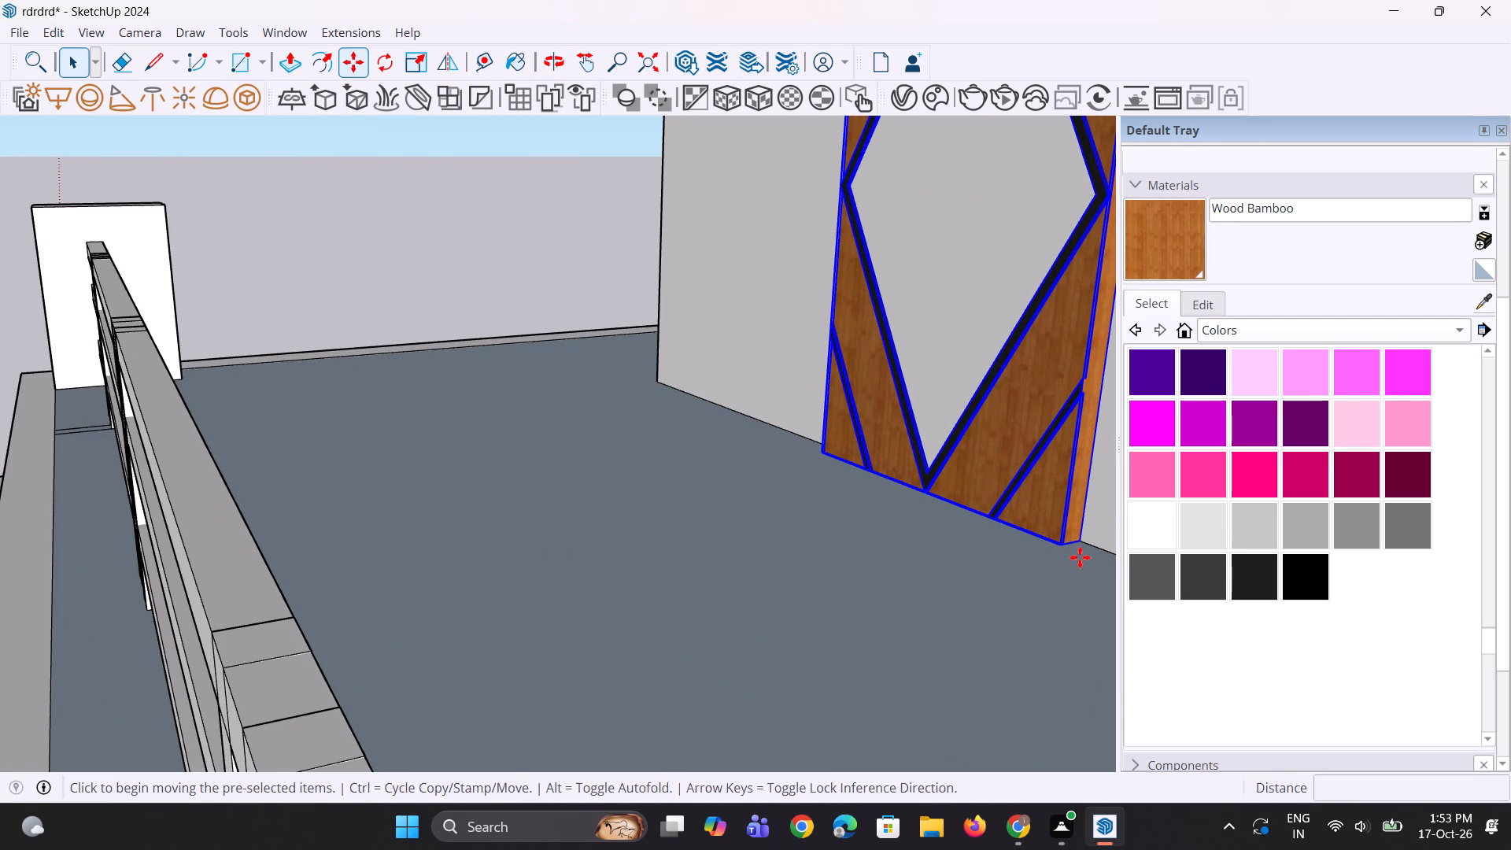
click(1067, 546)
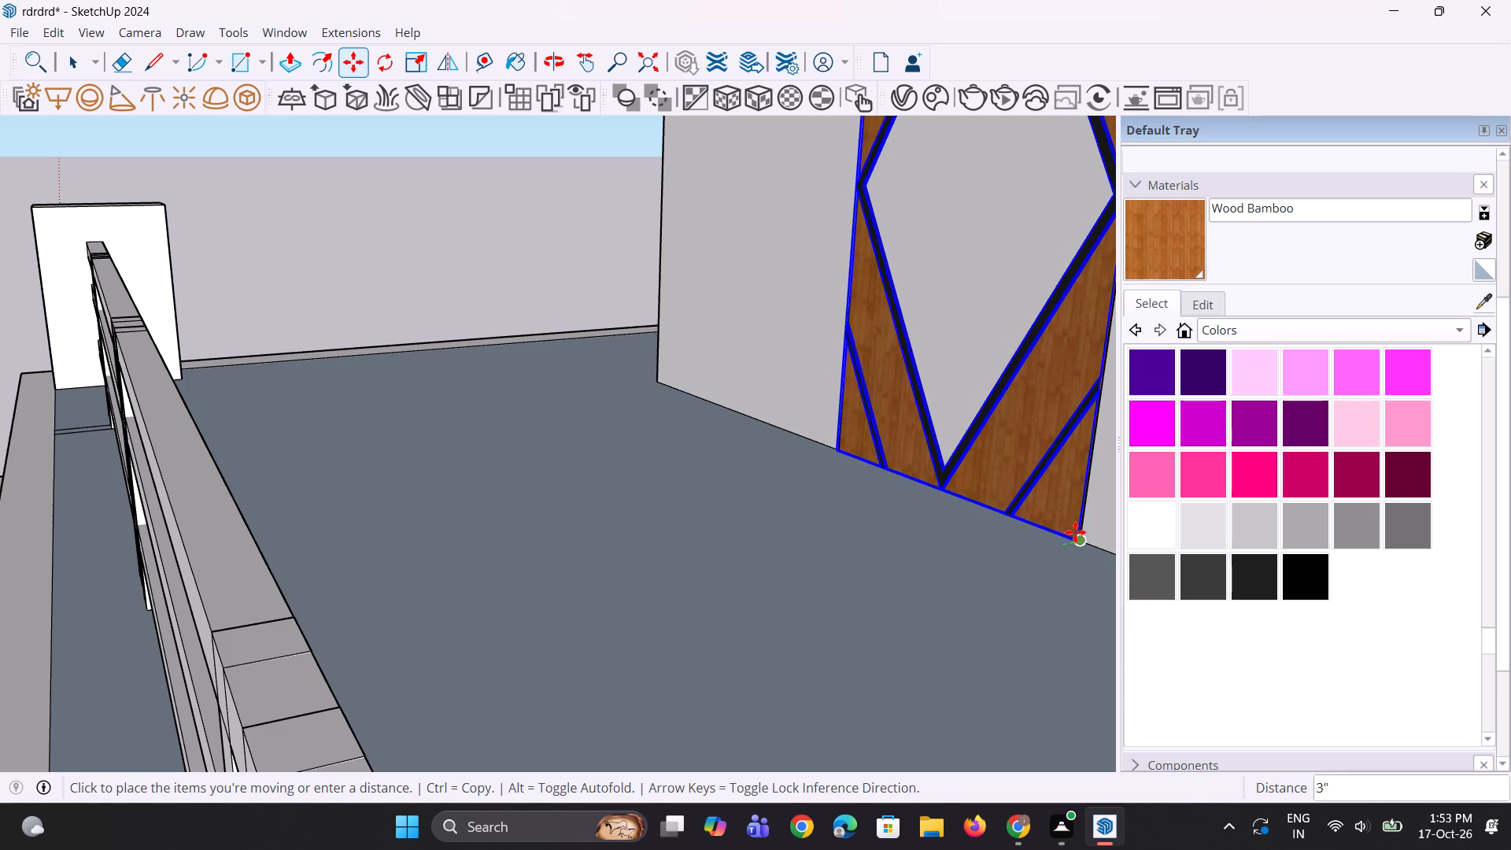
click(1075, 532)
scroll(1021, 573, down, 13)
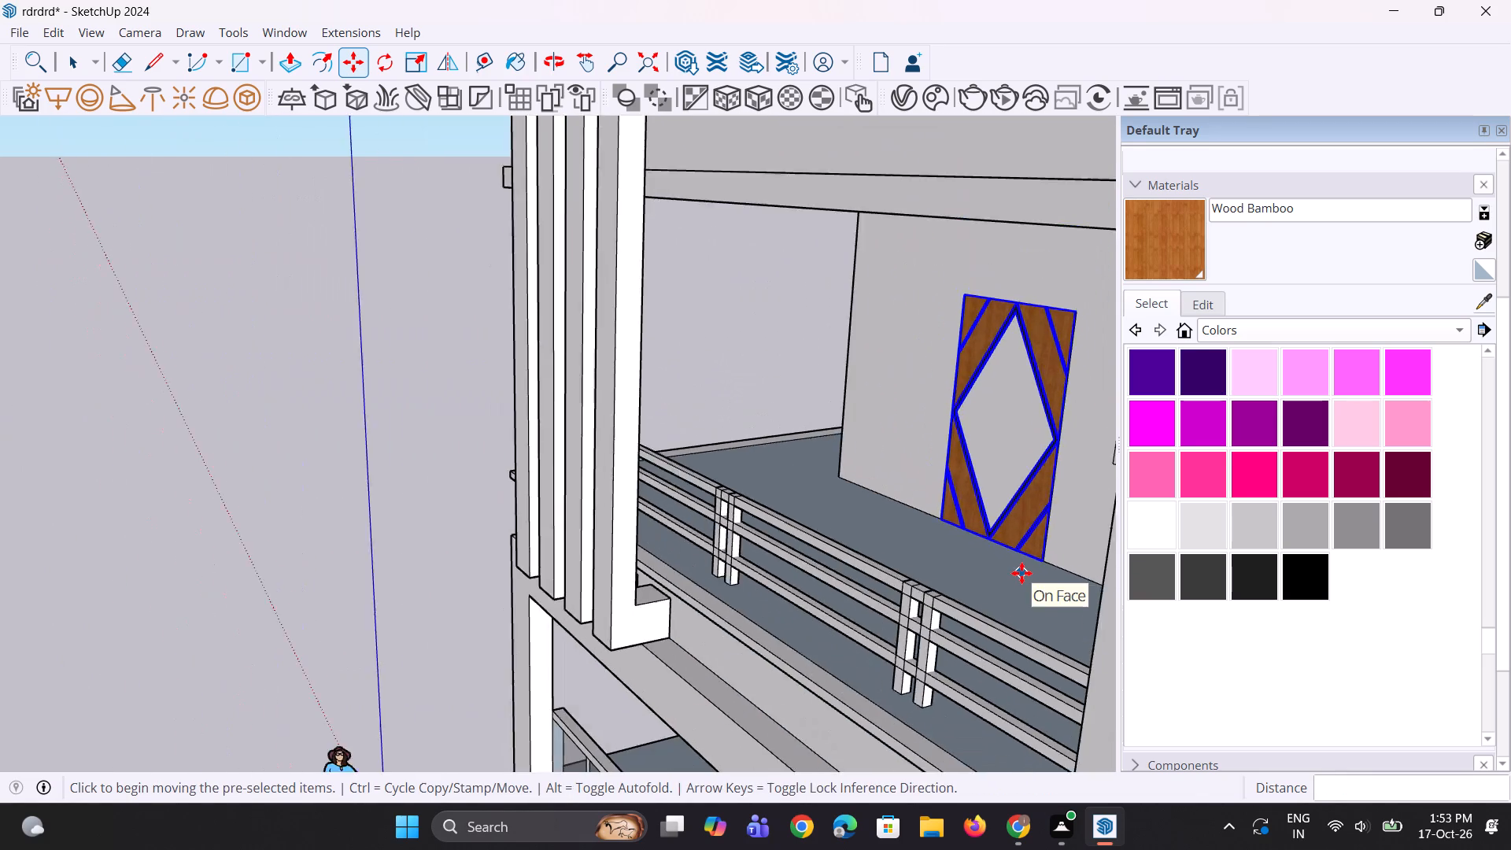
middle_drag(996, 613, 1025, 507)
key(space)
Move the lower balcony's door panel about 3 3/8" back into its opening, snapping its lower corner to the wall opening's endpoint.
scroll(874, 511, down, 8)
scroll(872, 674, up, 3)
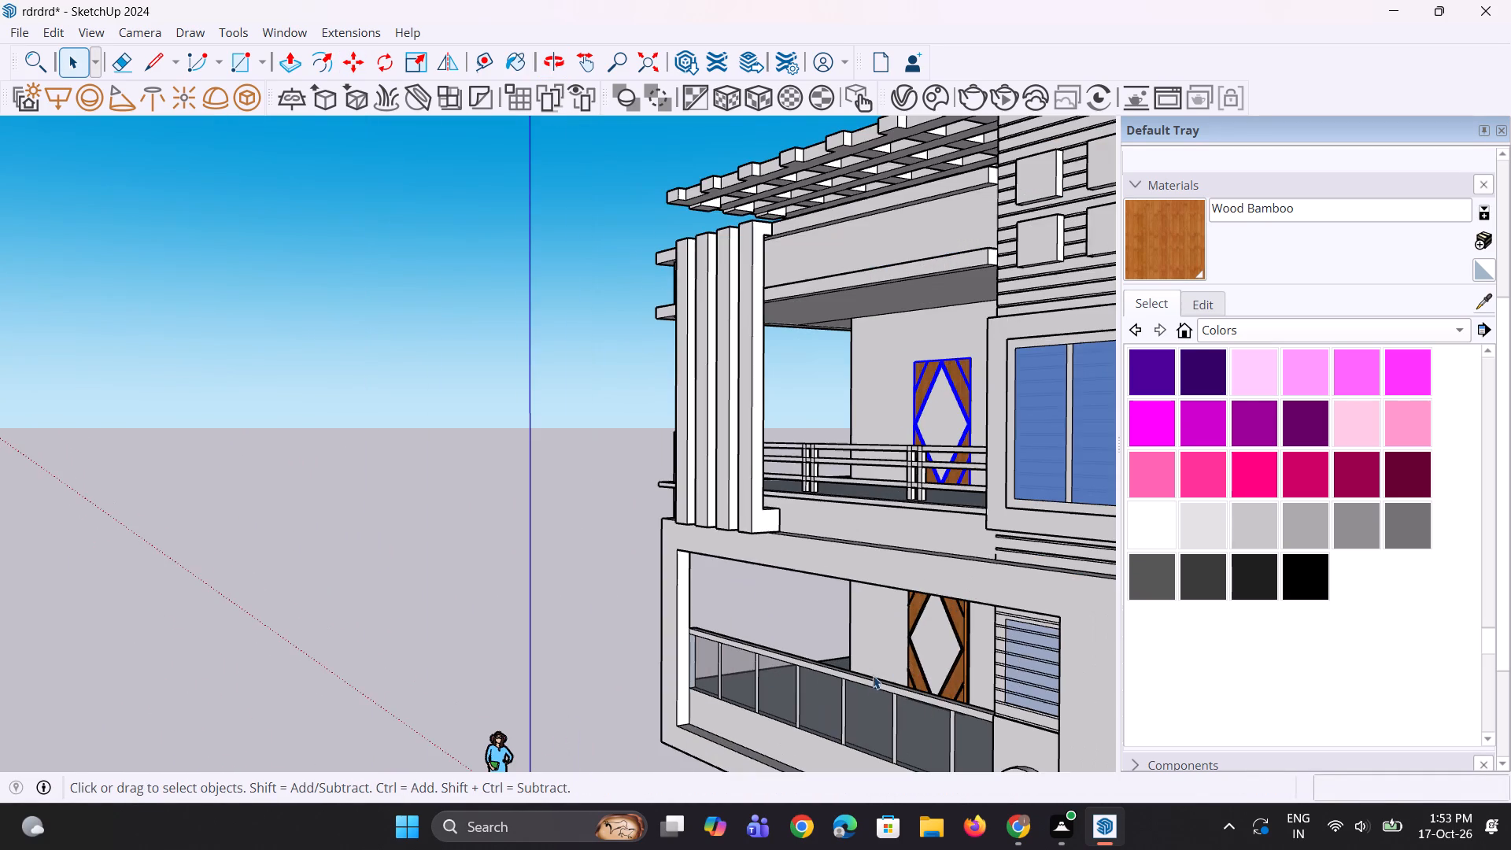
click(934, 660)
middle_drag(914, 688, 930, 771)
scroll(931, 707, up, 11)
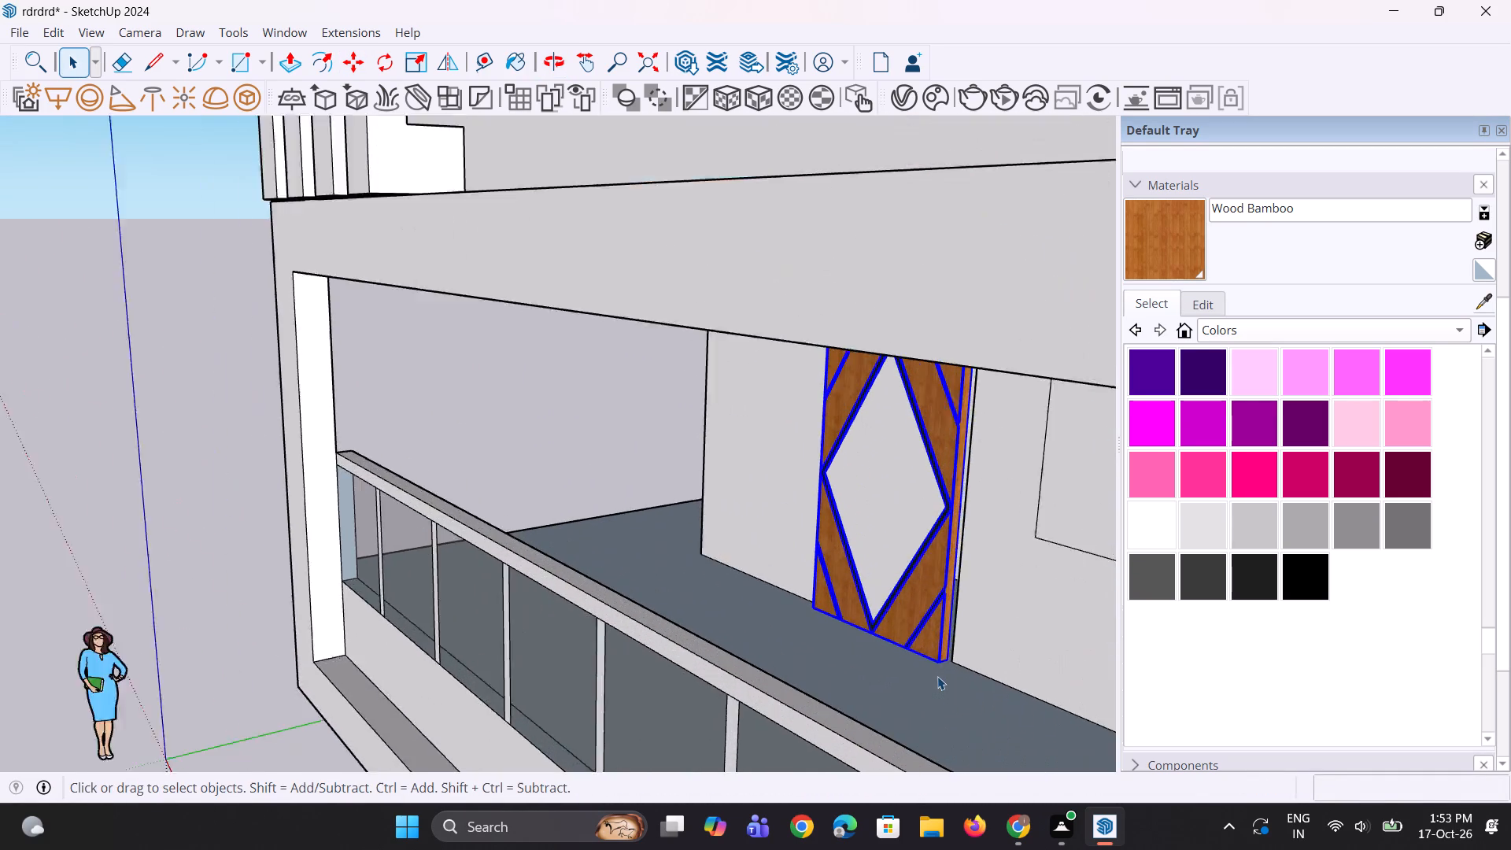
scroll(937, 676, up, 9)
key(comma)
key(m)
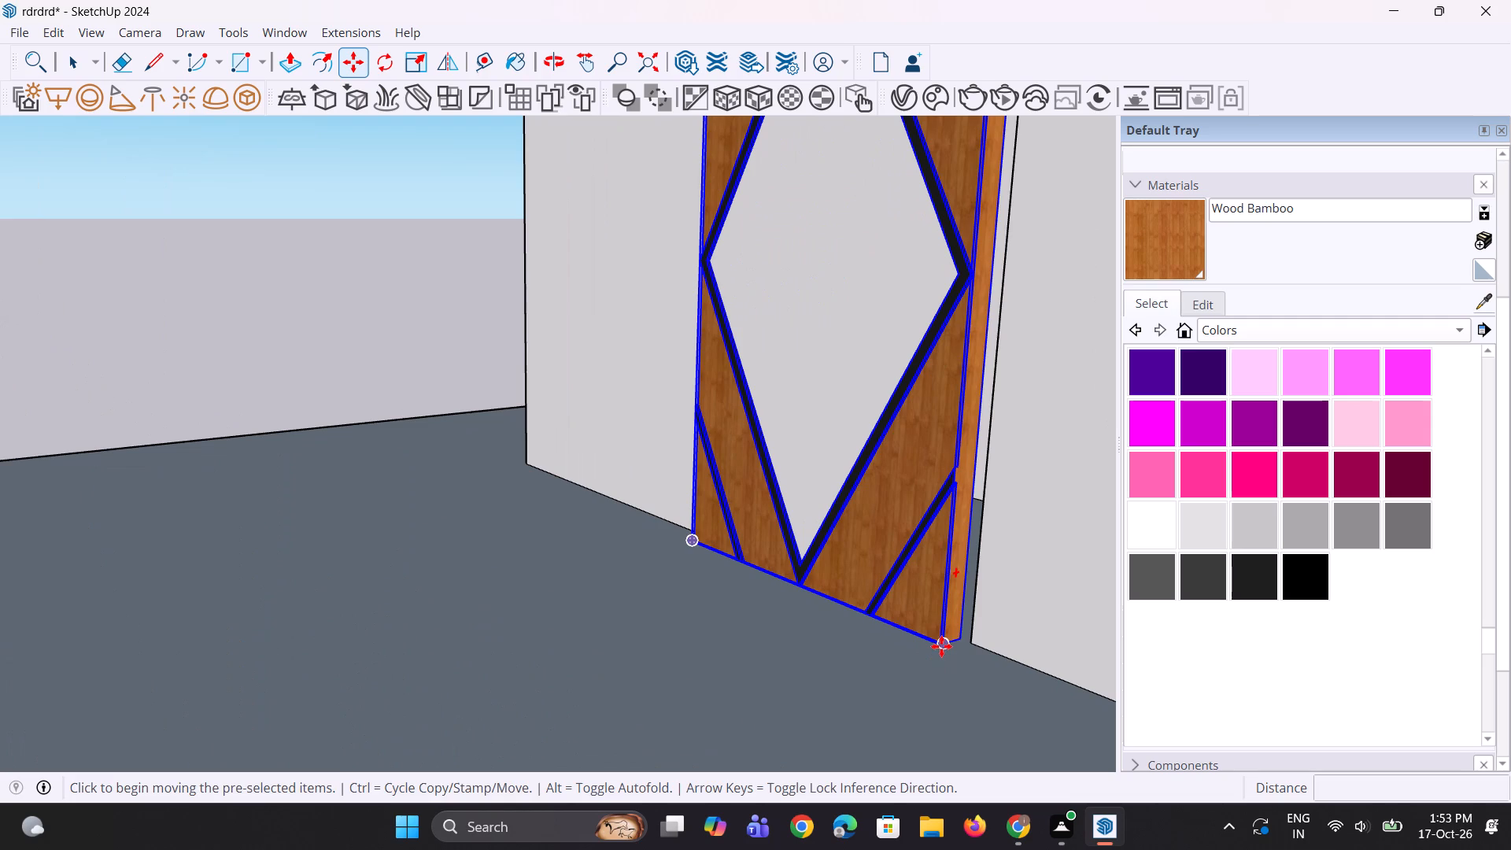
click(941, 646)
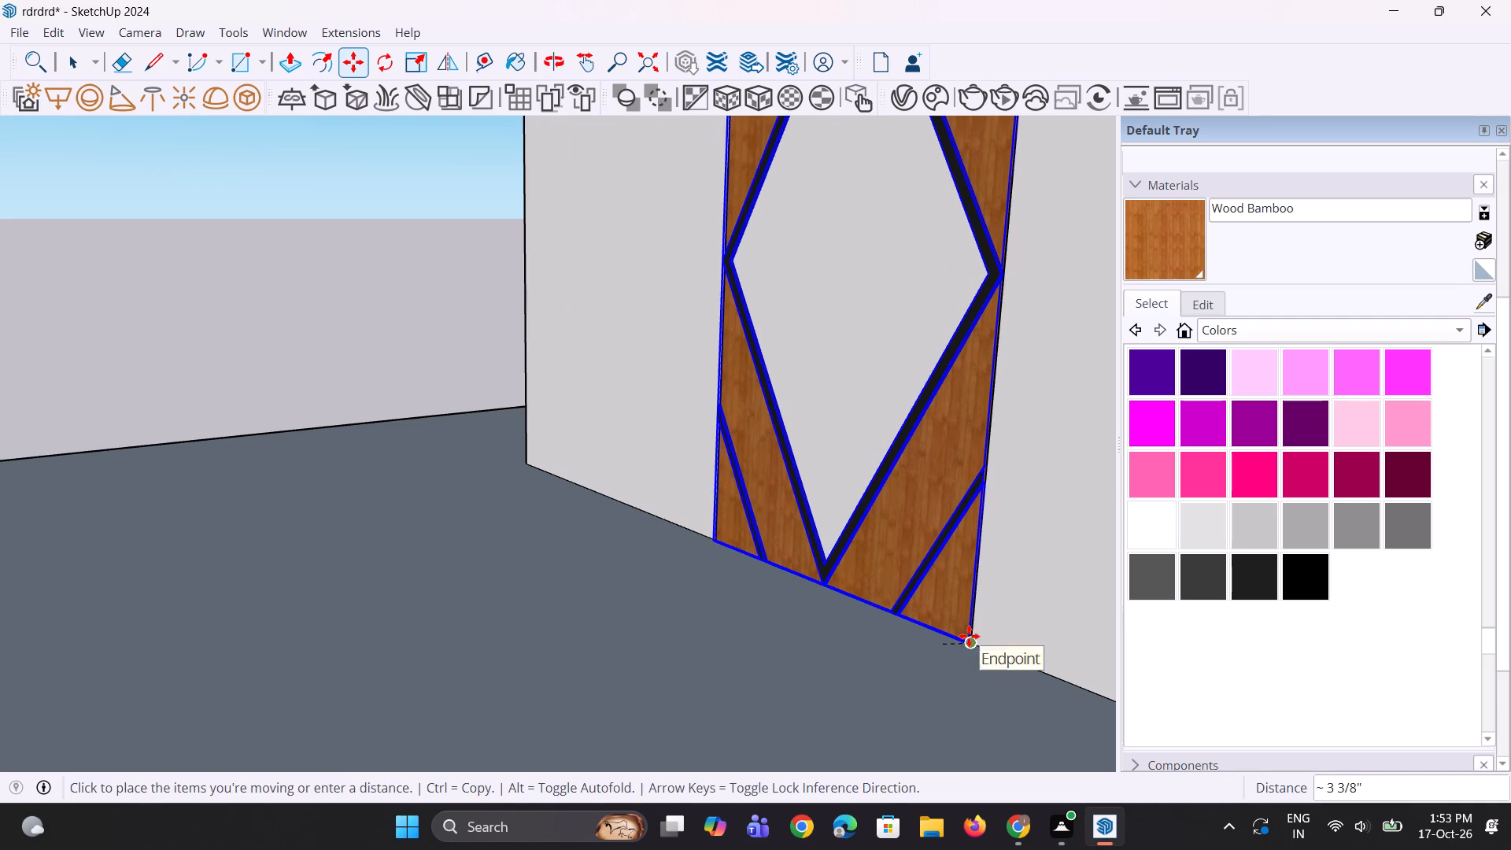
click(969, 636)
scroll(971, 664, down, 11)
key(space)
key(space)
click(648, 439)
Copy the window face beside the upper balcony's door about 49' along the red axis into the empty space beside the building.
scroll(598, 500, down, 5)
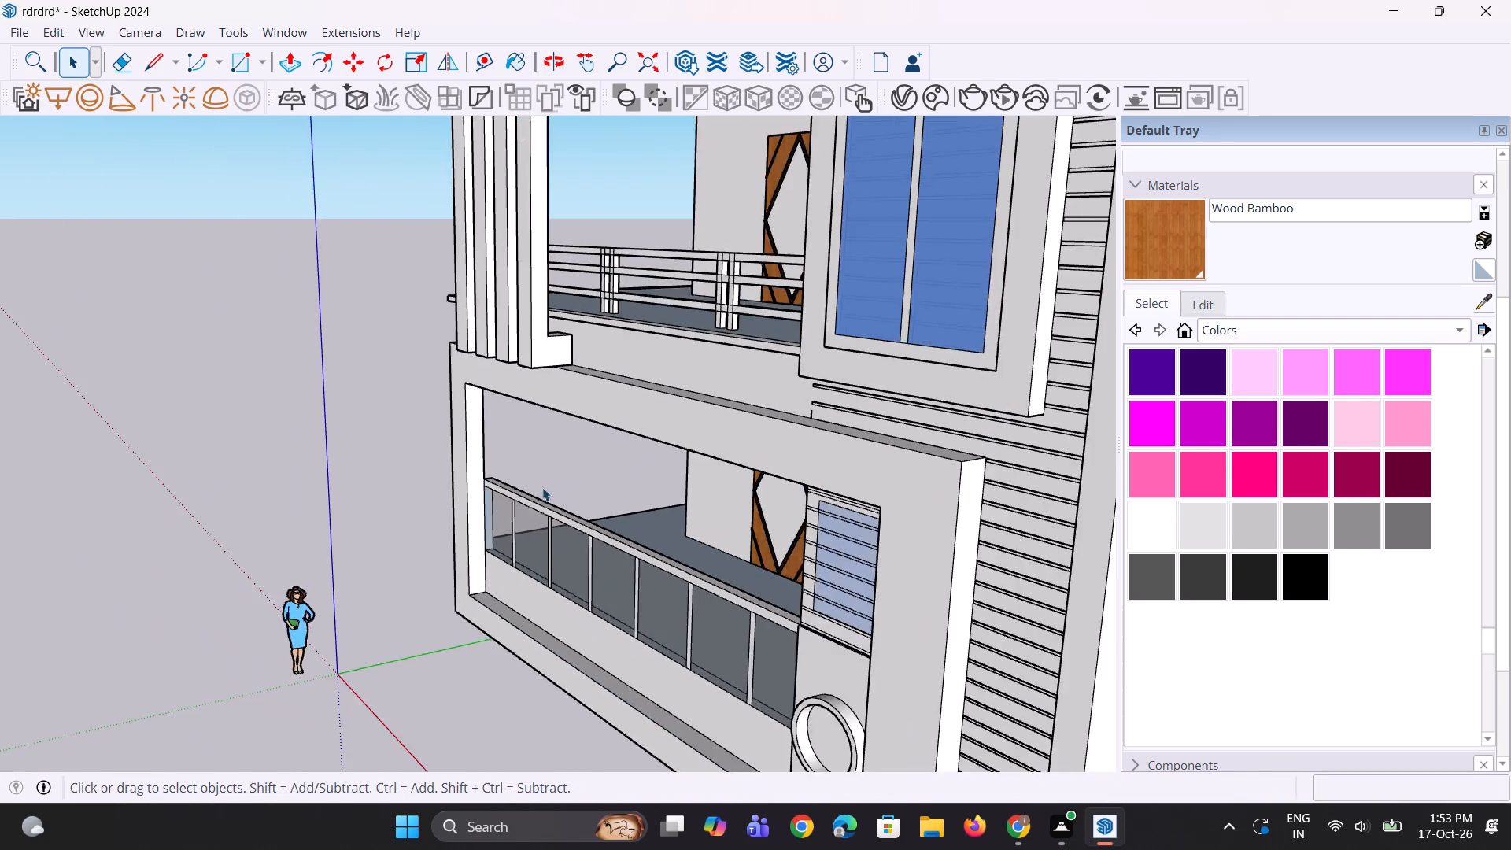
scroll(542, 487, down, 4)
middle_drag(534, 510, 823, 414)
scroll(560, 360, down, 4)
middle_drag(536, 401, 656, 536)
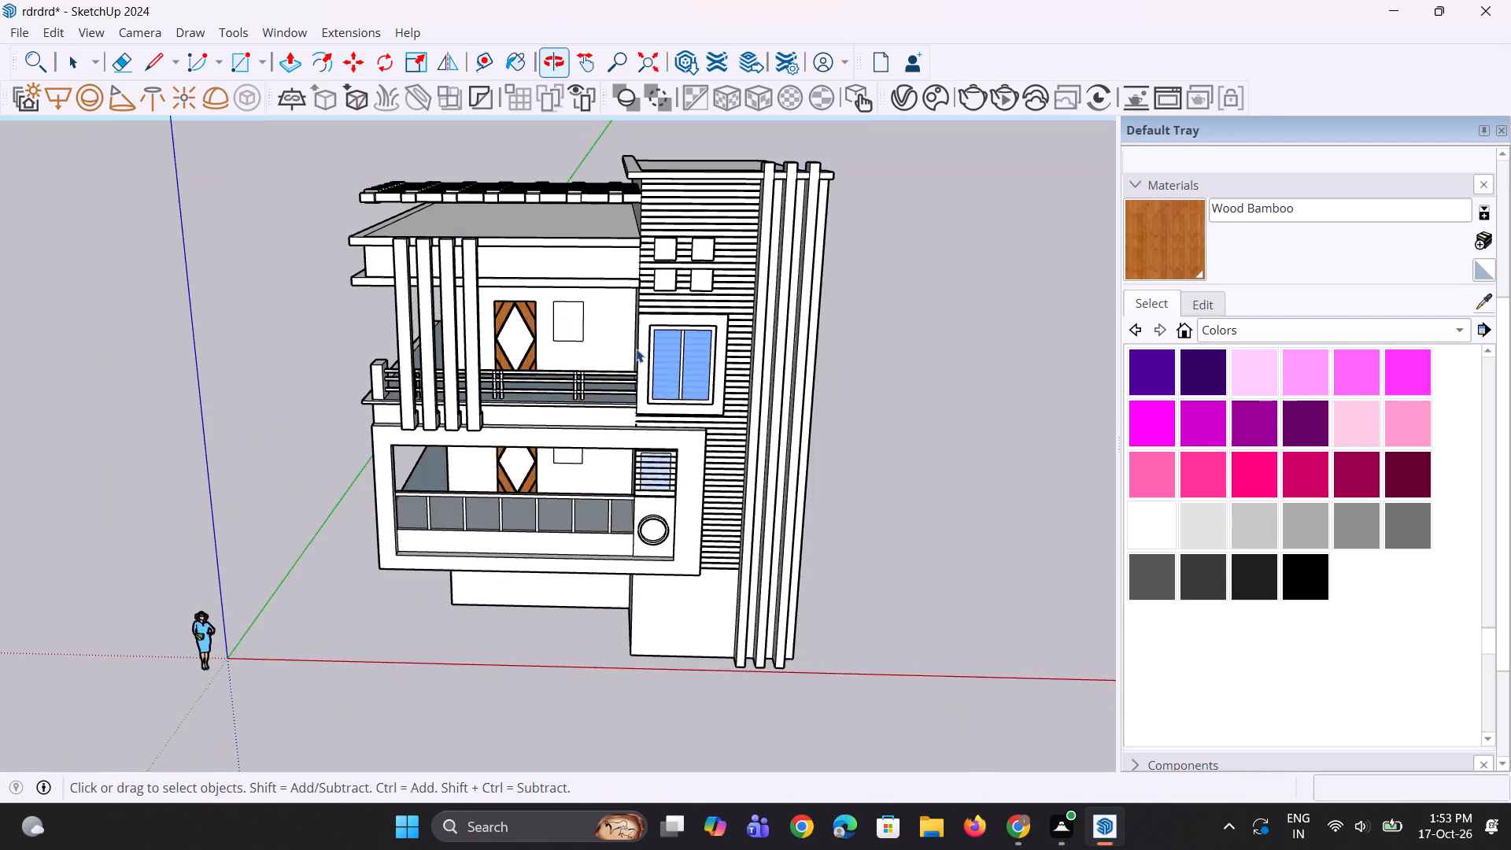
scroll(628, 325, up, 2)
click(557, 327)
scroll(623, 381, down, 5)
middle_drag(517, 395, 602, 348)
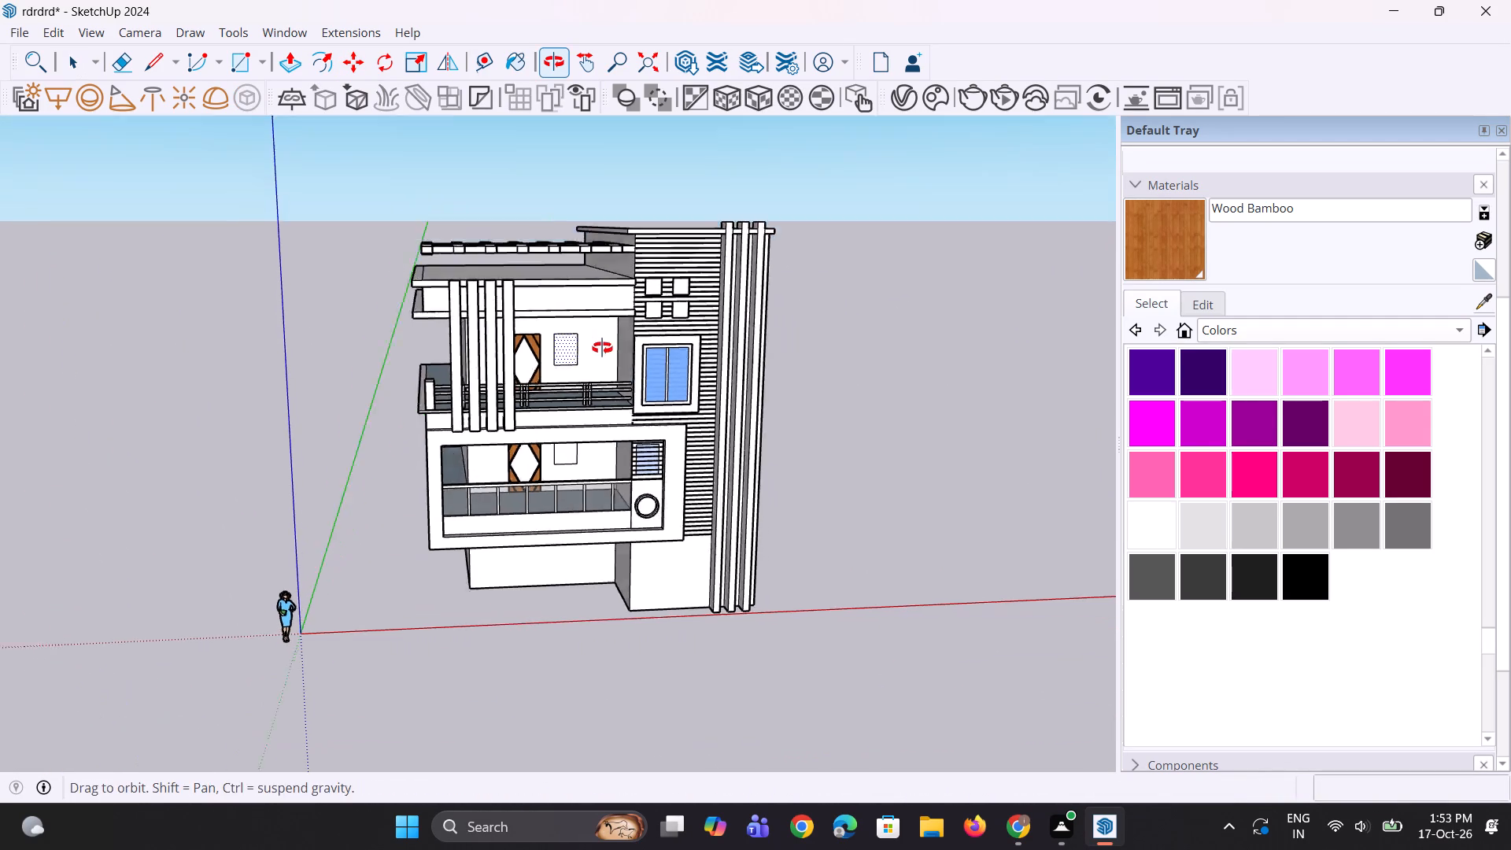
middle_drag(602, 348, 604, 344)
key(m)
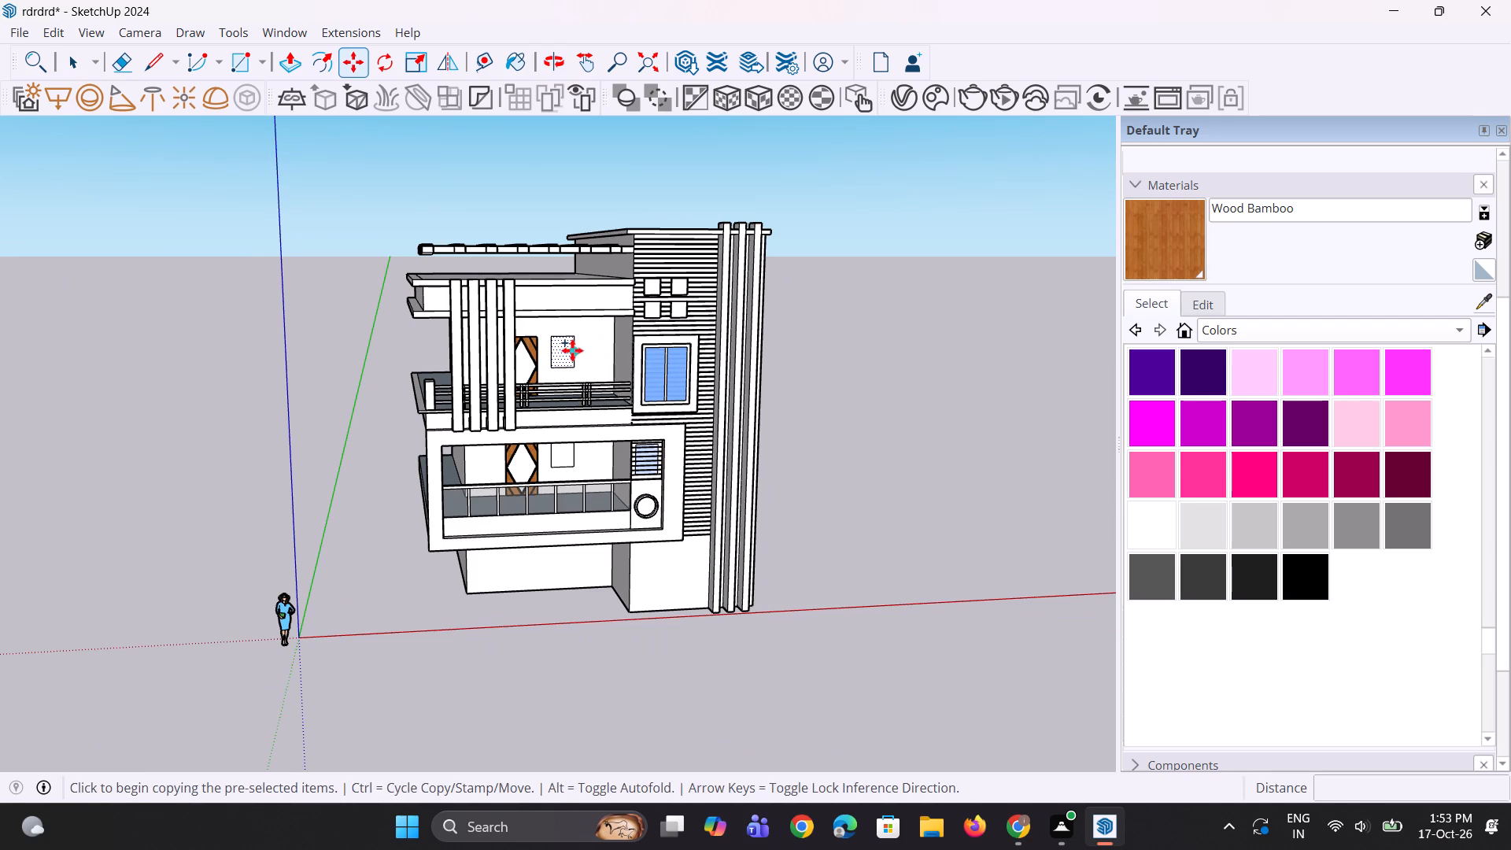
click(567, 351)
scroll(791, 421, down, 4)
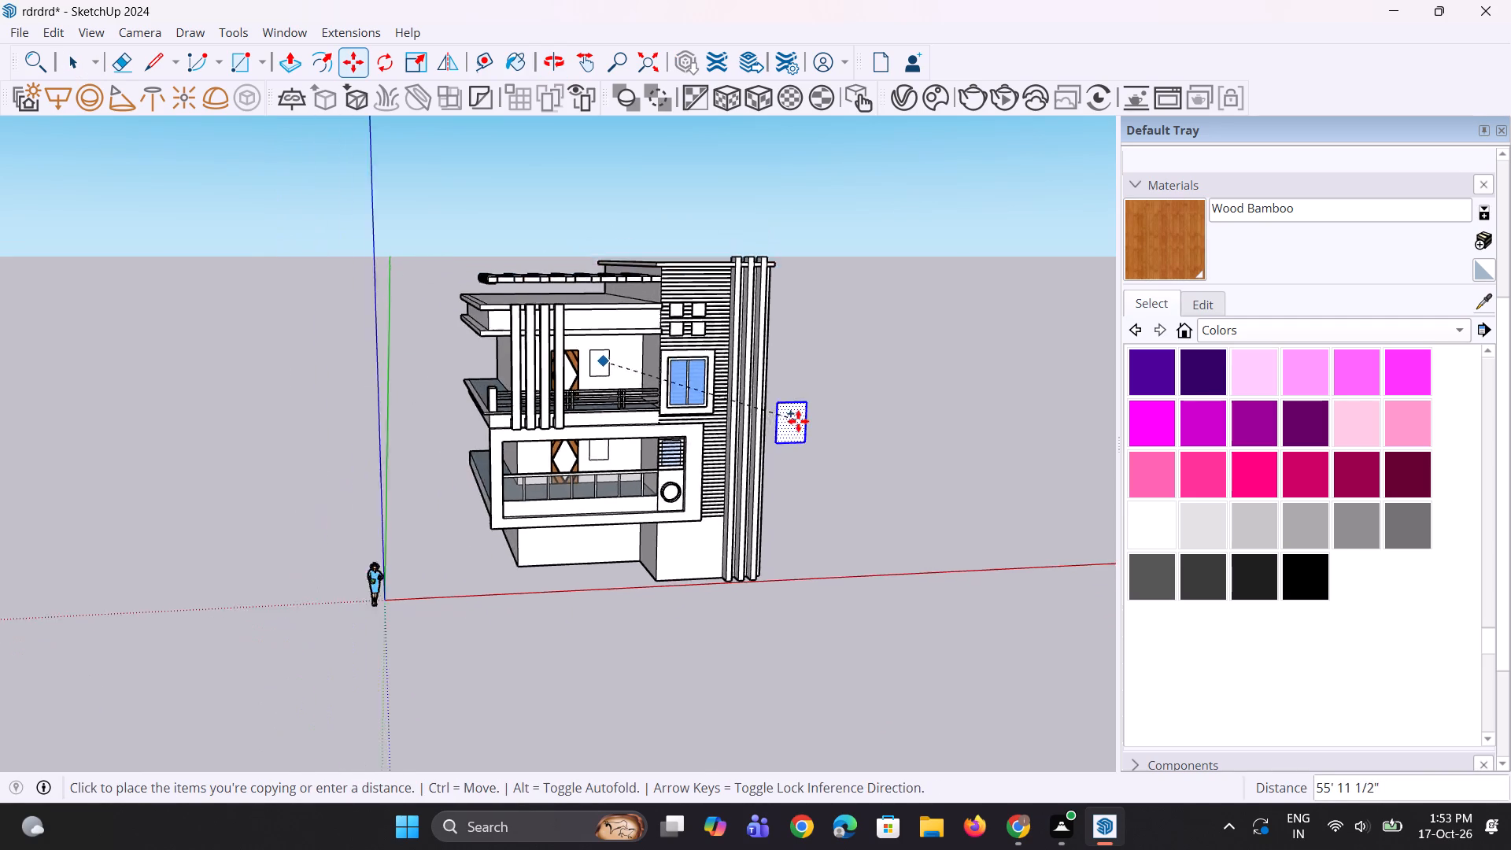
scroll(798, 421, down, 3)
scroll(356, 385, up, 1)
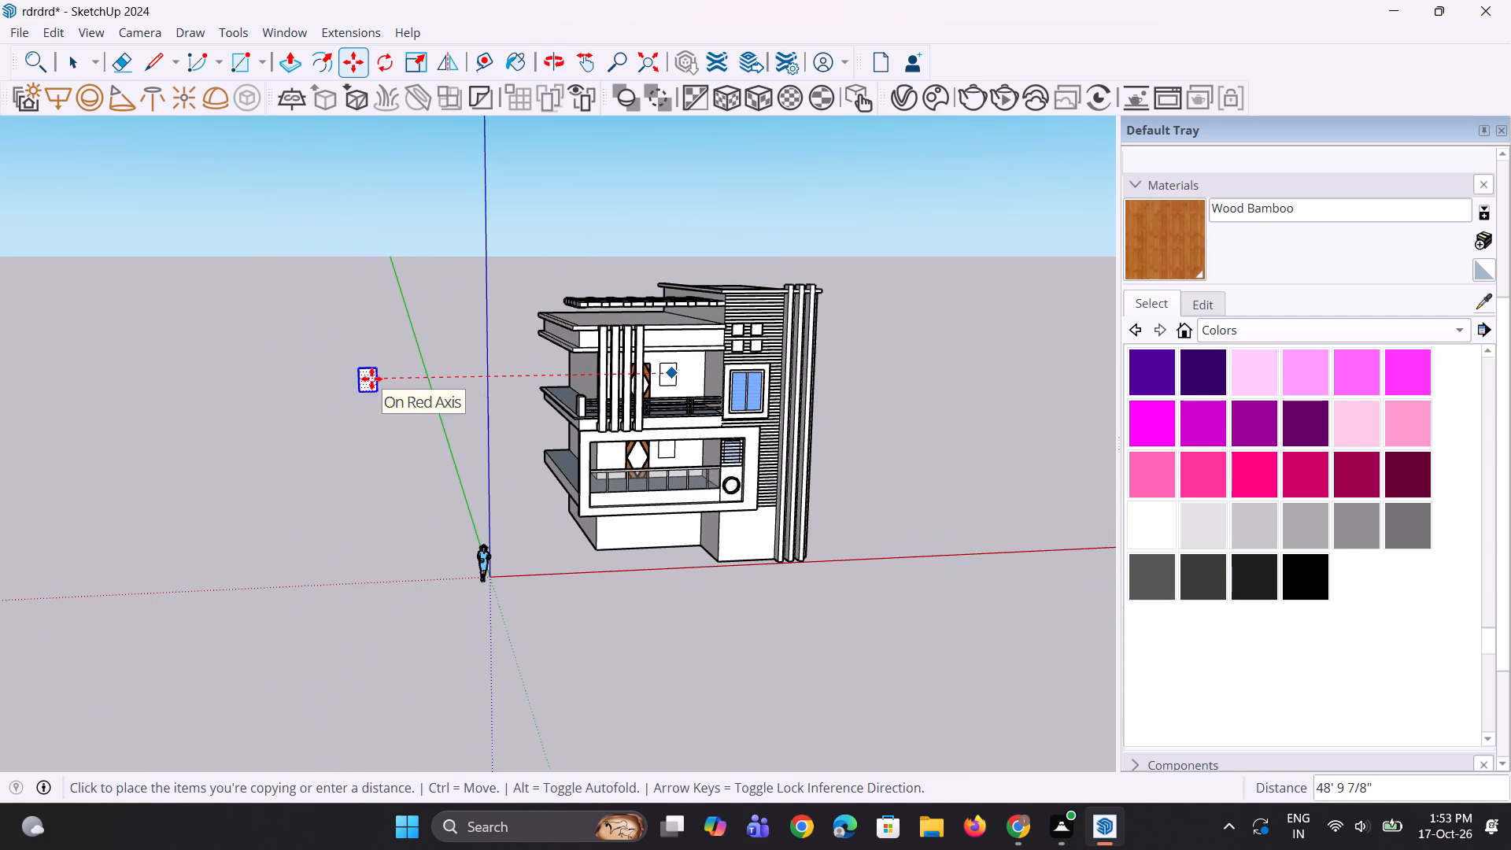
click(371, 379)
scroll(369, 377, up, 6)
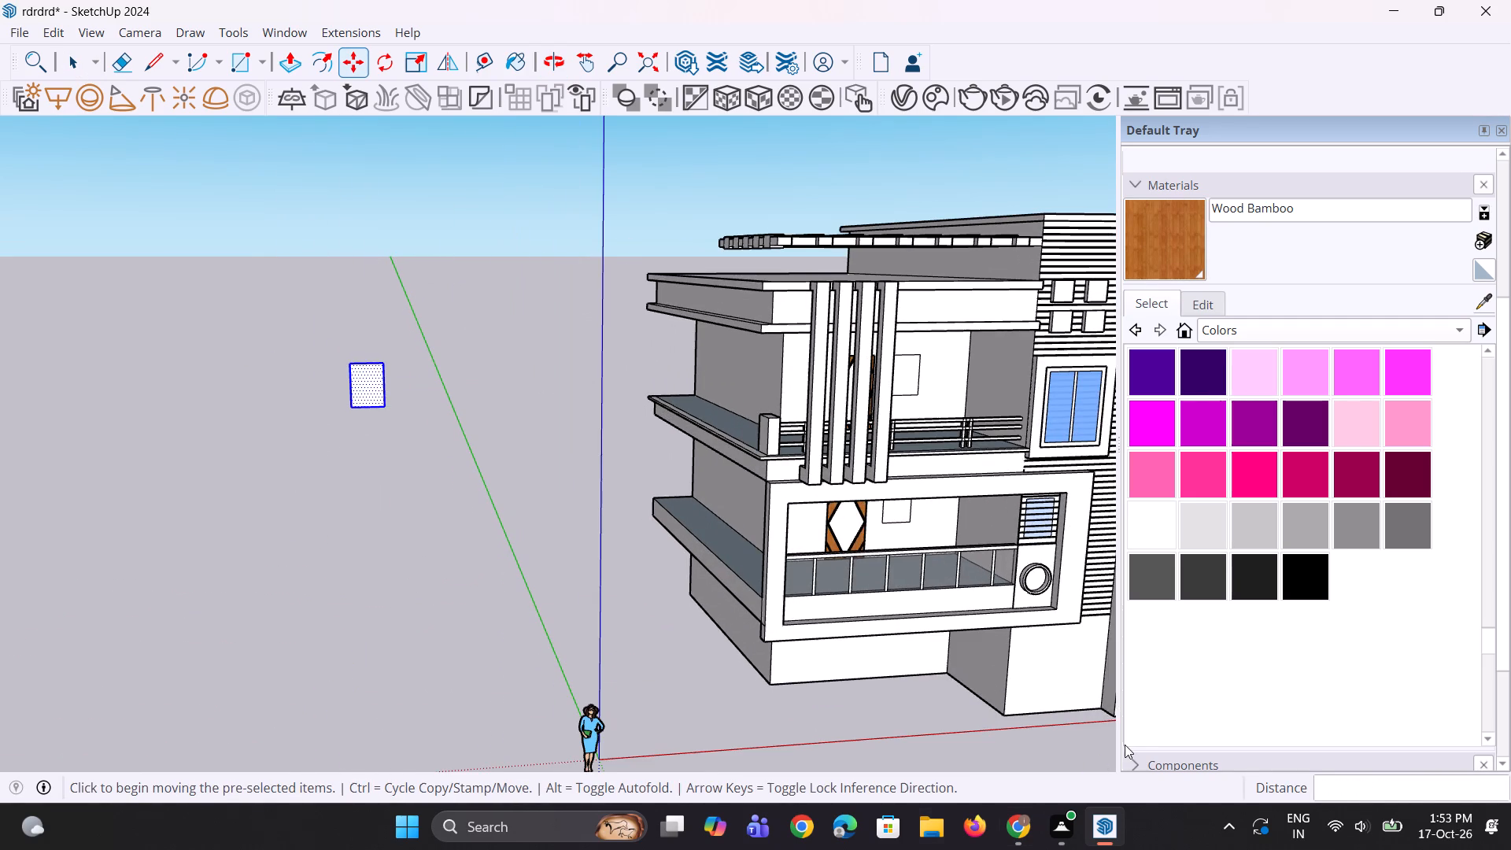